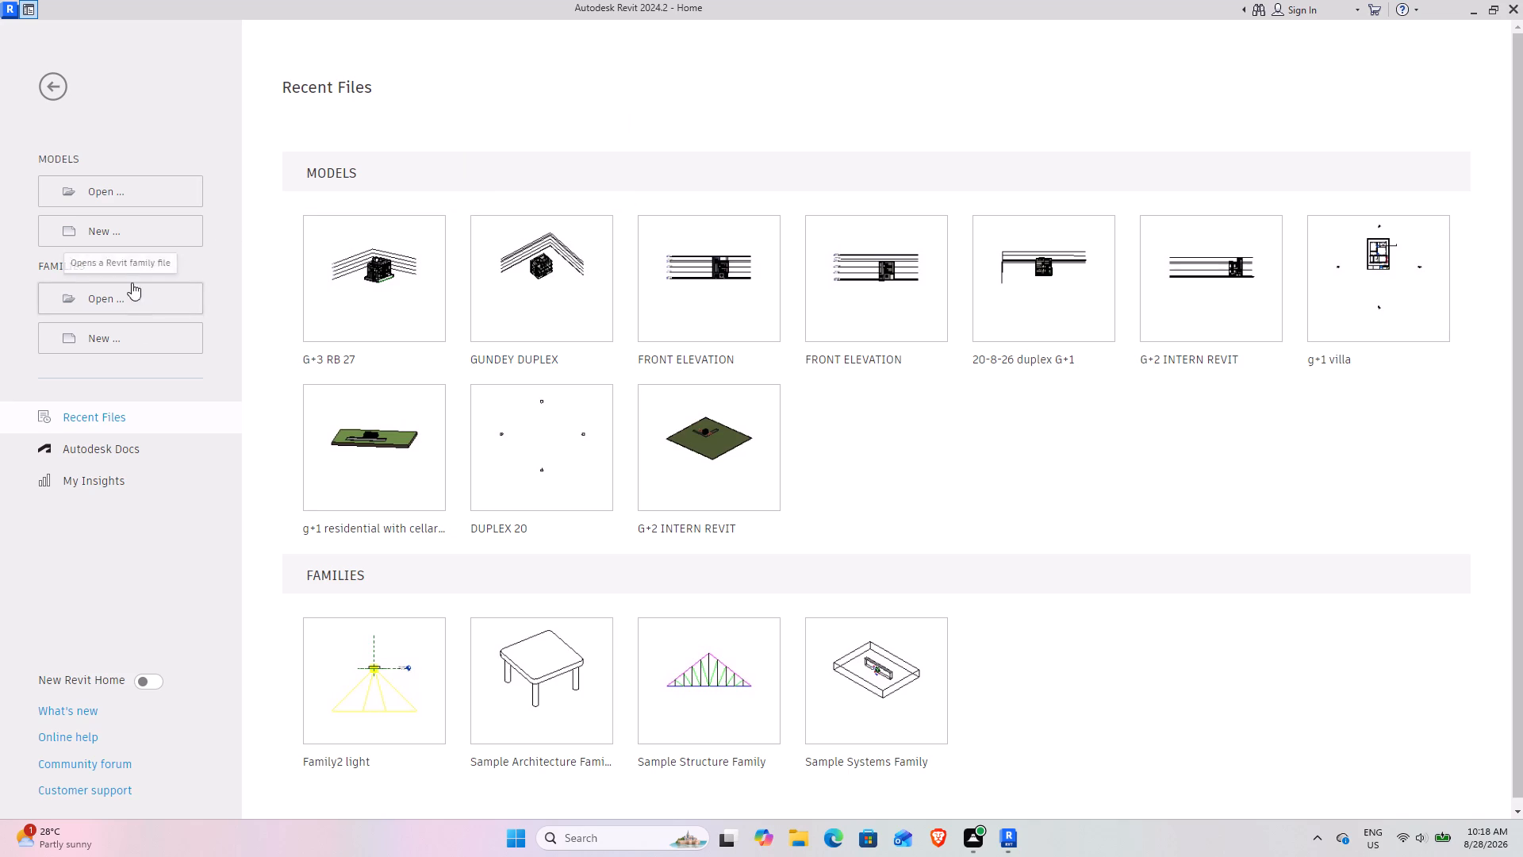
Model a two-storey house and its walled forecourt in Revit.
Create a new project from the default.rte template in the English-Imperial folder.
{"action": "left_click", "coordinate": [103, 237]}
{"action": "left_click", "coordinate": [854, 375]}
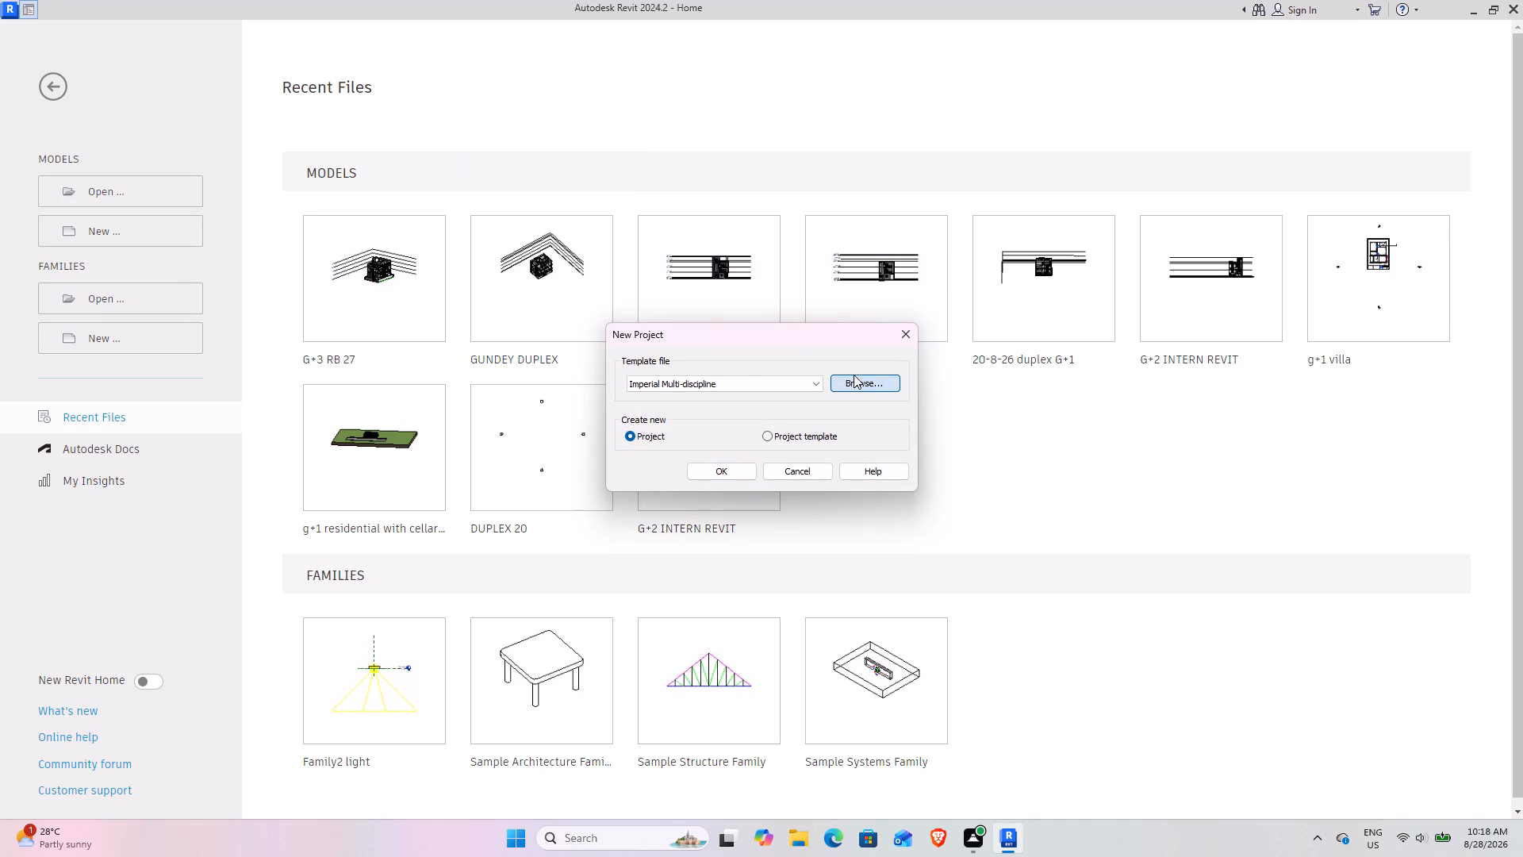
{"action": "left_click", "coordinate": [585, 319]}
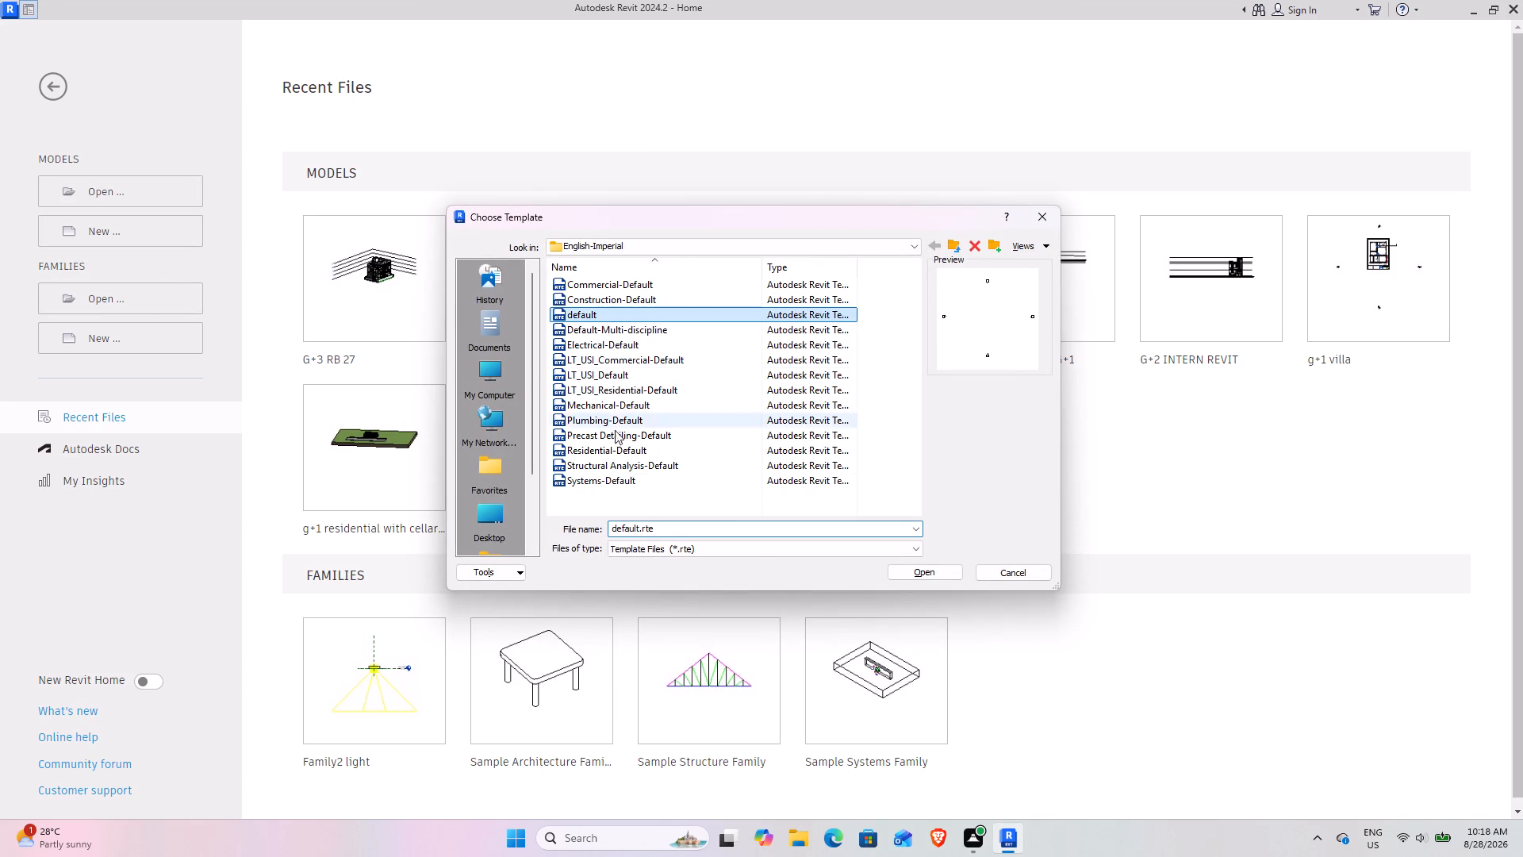
{"action": "left_click", "coordinate": [913, 569]}
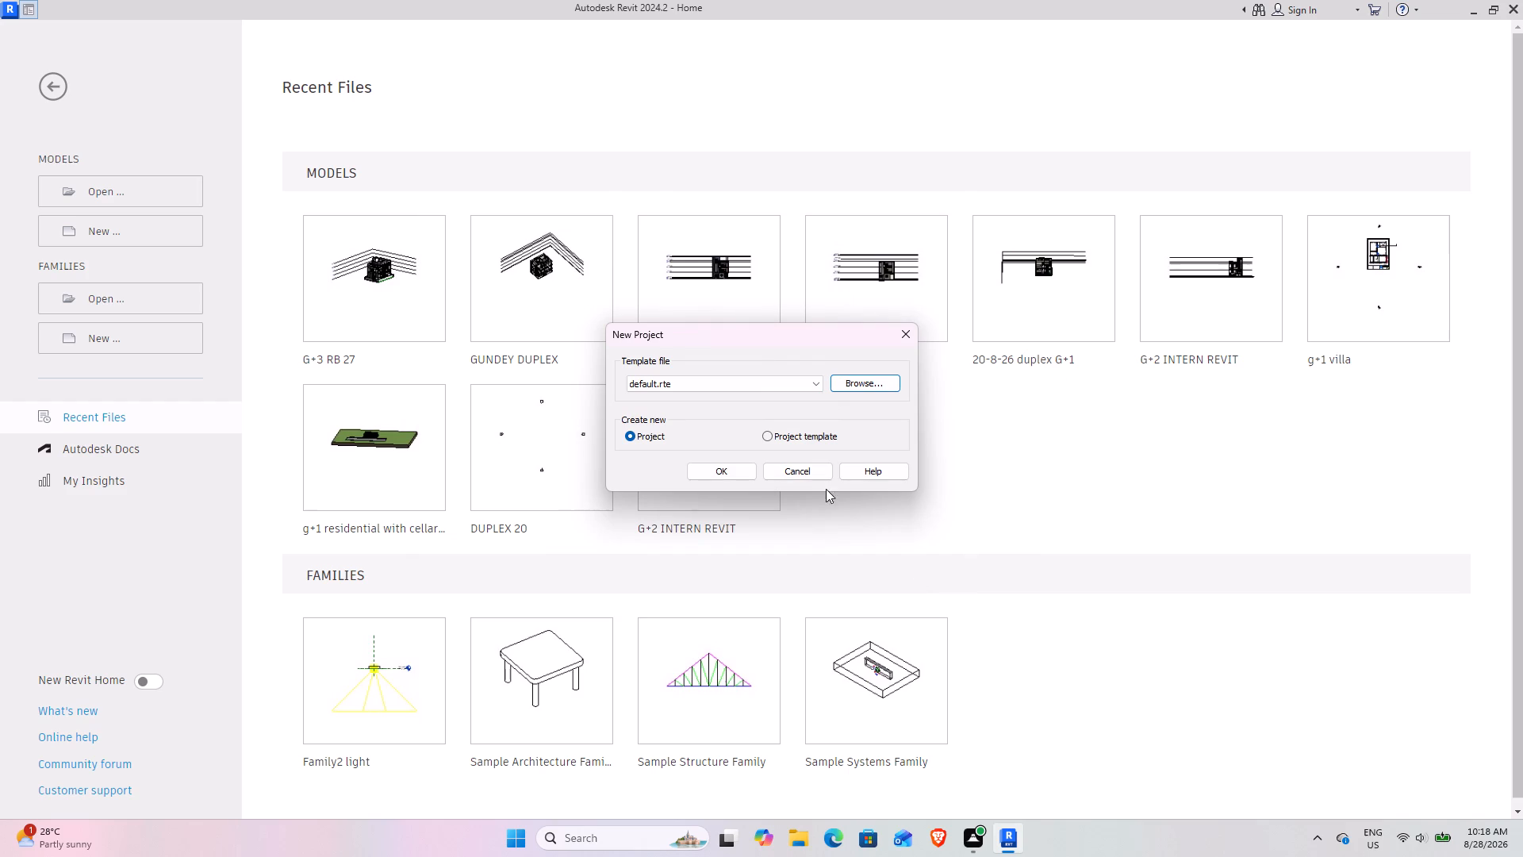
{"action": "left_click", "coordinate": [716, 466]}
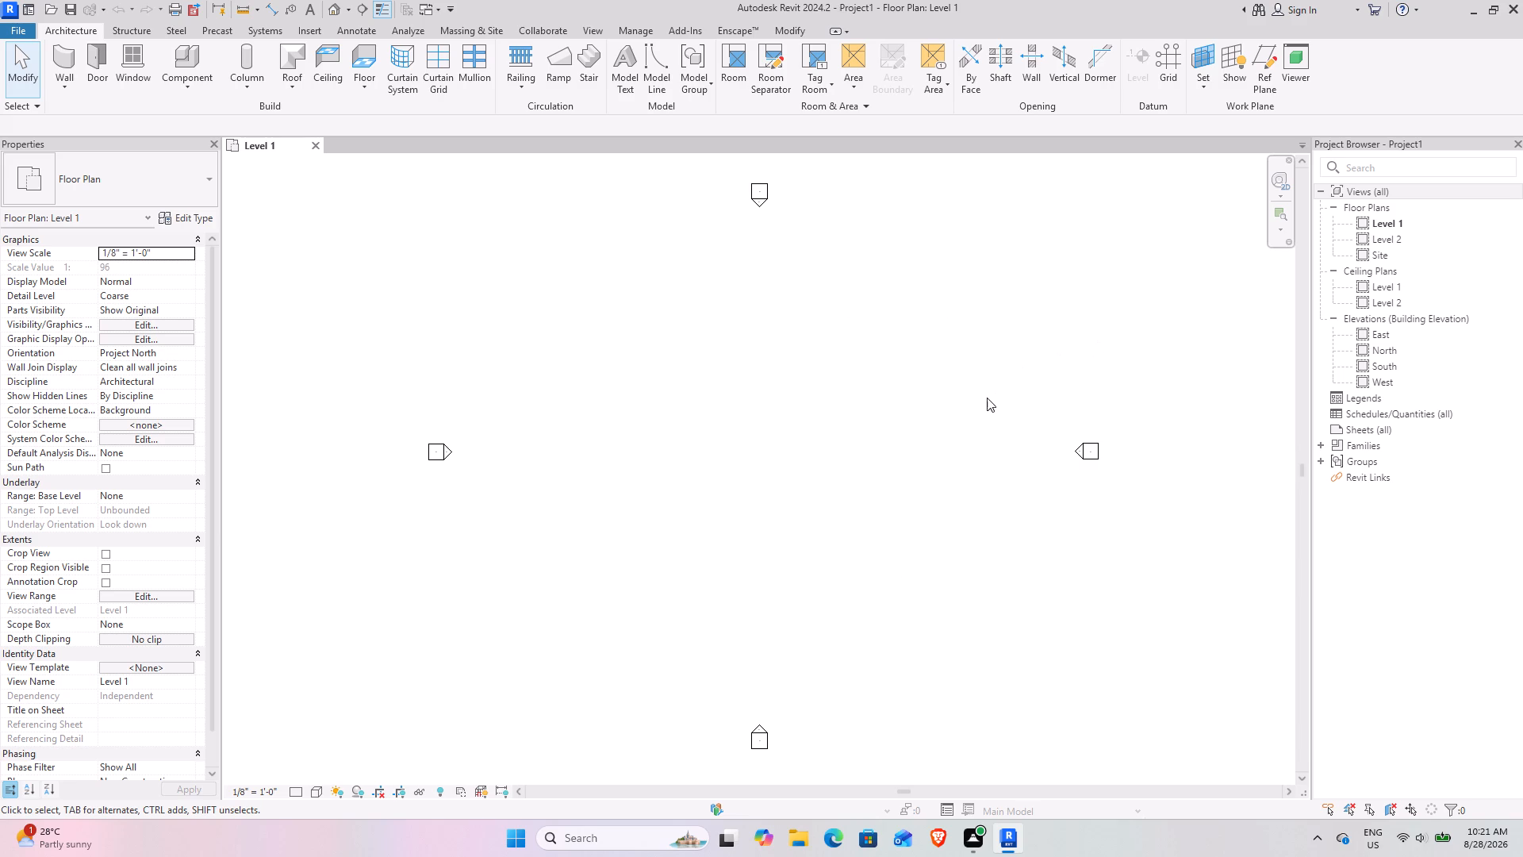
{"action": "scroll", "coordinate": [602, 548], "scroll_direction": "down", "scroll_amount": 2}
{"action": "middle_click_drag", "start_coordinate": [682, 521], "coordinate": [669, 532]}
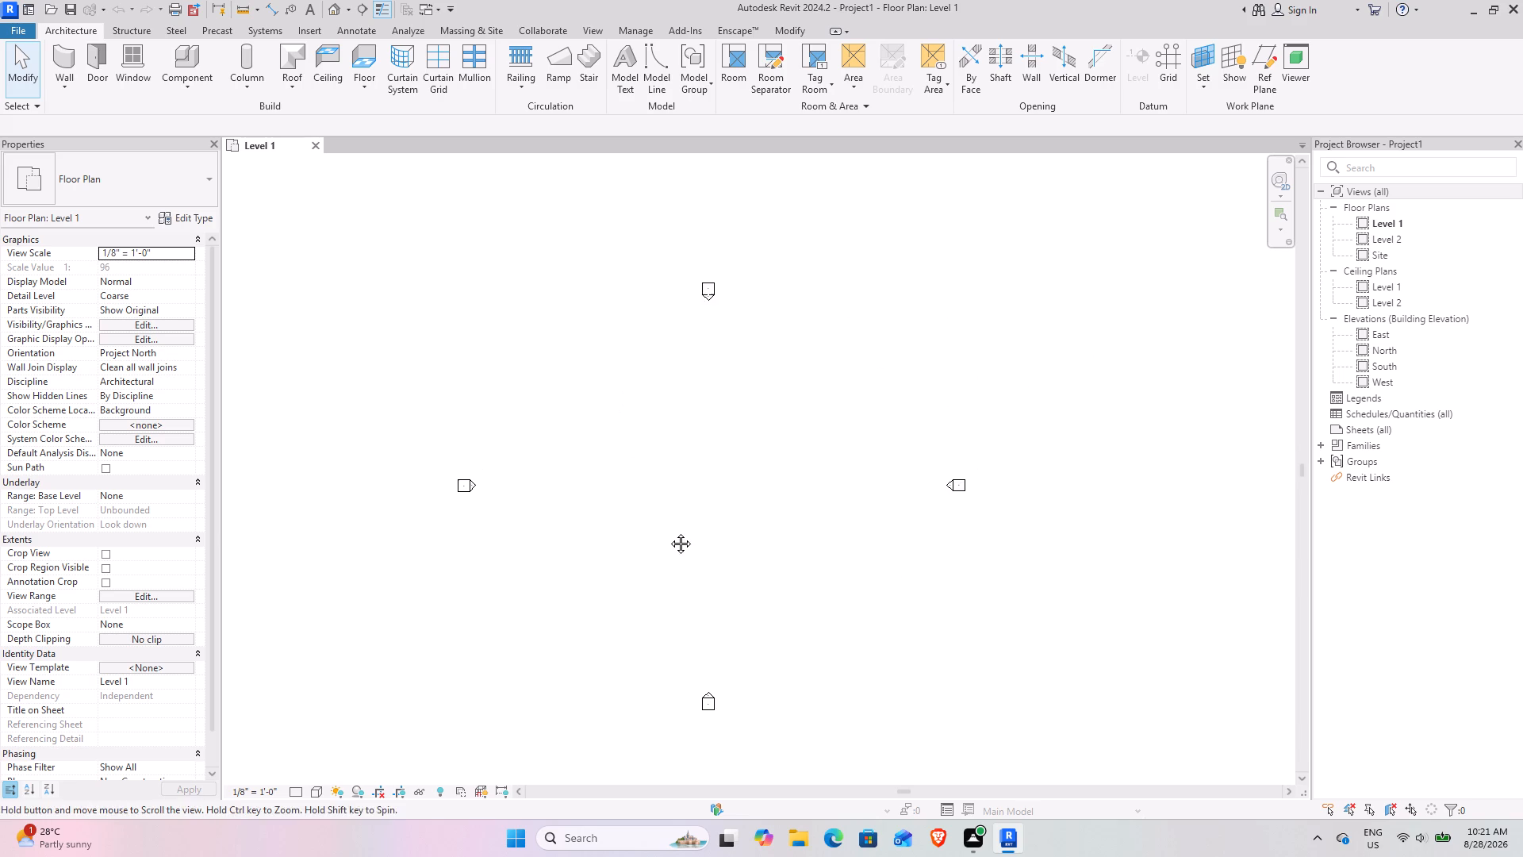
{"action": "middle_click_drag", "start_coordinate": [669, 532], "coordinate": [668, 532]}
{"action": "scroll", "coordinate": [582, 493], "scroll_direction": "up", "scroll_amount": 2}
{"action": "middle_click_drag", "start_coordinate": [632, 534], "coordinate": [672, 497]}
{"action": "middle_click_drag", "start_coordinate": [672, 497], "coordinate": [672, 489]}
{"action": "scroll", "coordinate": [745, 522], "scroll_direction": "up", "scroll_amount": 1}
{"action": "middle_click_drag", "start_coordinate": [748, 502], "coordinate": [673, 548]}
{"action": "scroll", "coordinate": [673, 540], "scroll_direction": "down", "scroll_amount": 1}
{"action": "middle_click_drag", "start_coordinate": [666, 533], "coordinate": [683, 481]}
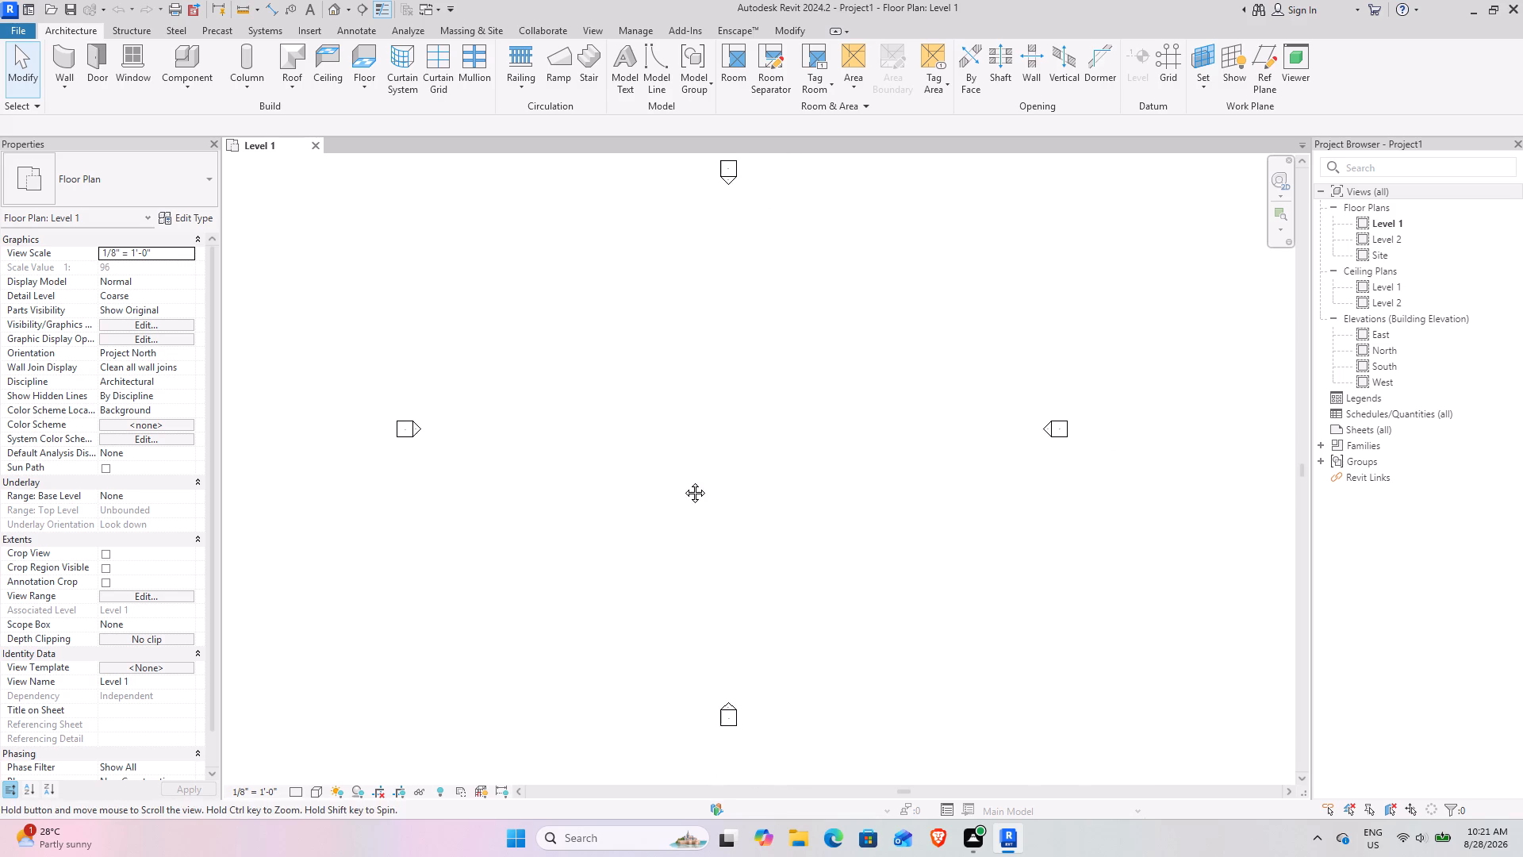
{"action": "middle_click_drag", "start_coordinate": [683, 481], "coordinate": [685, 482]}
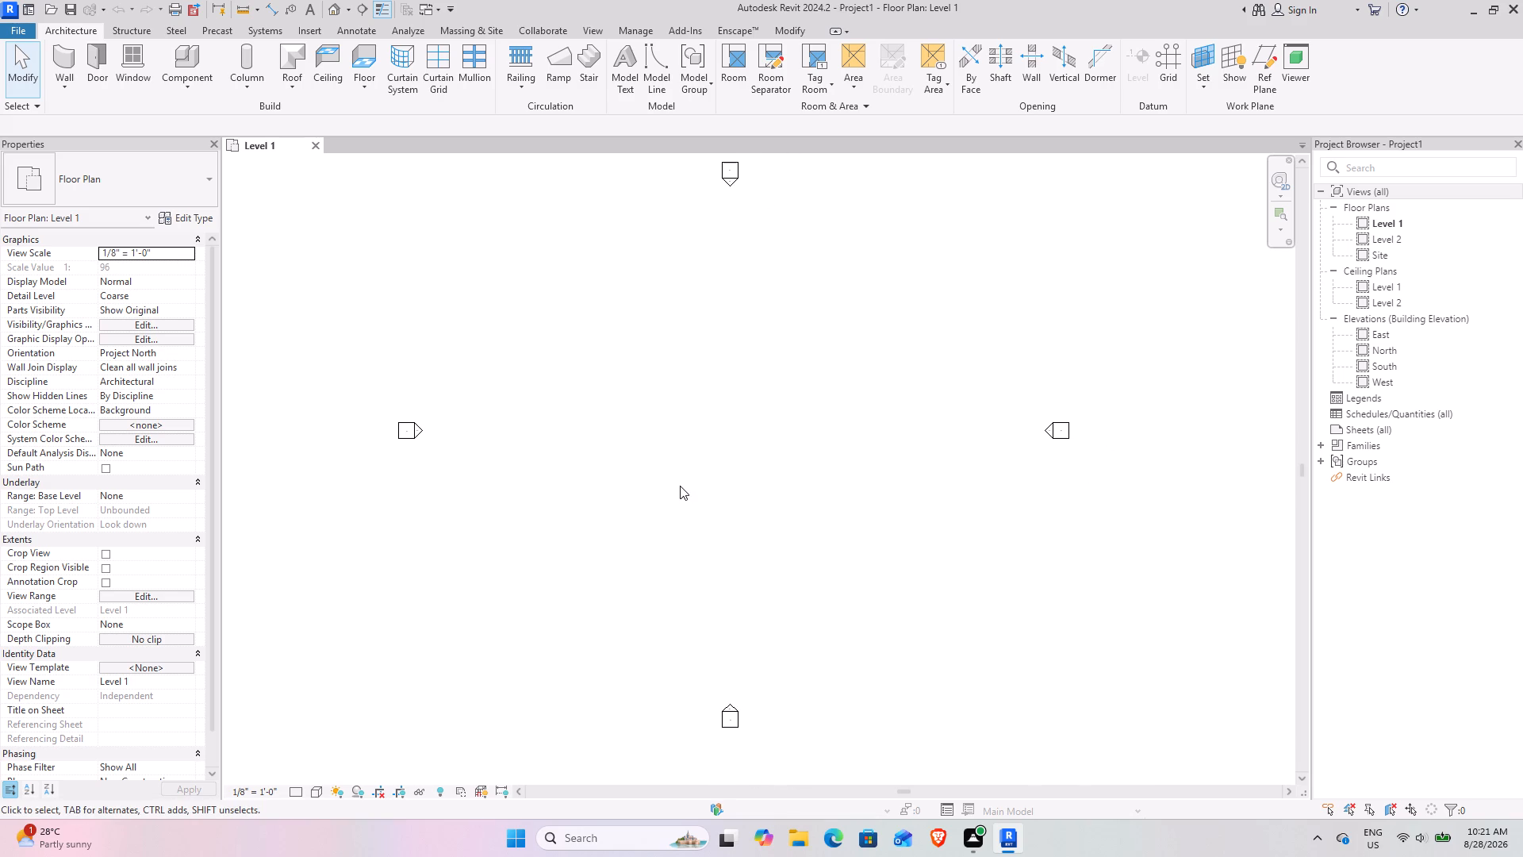
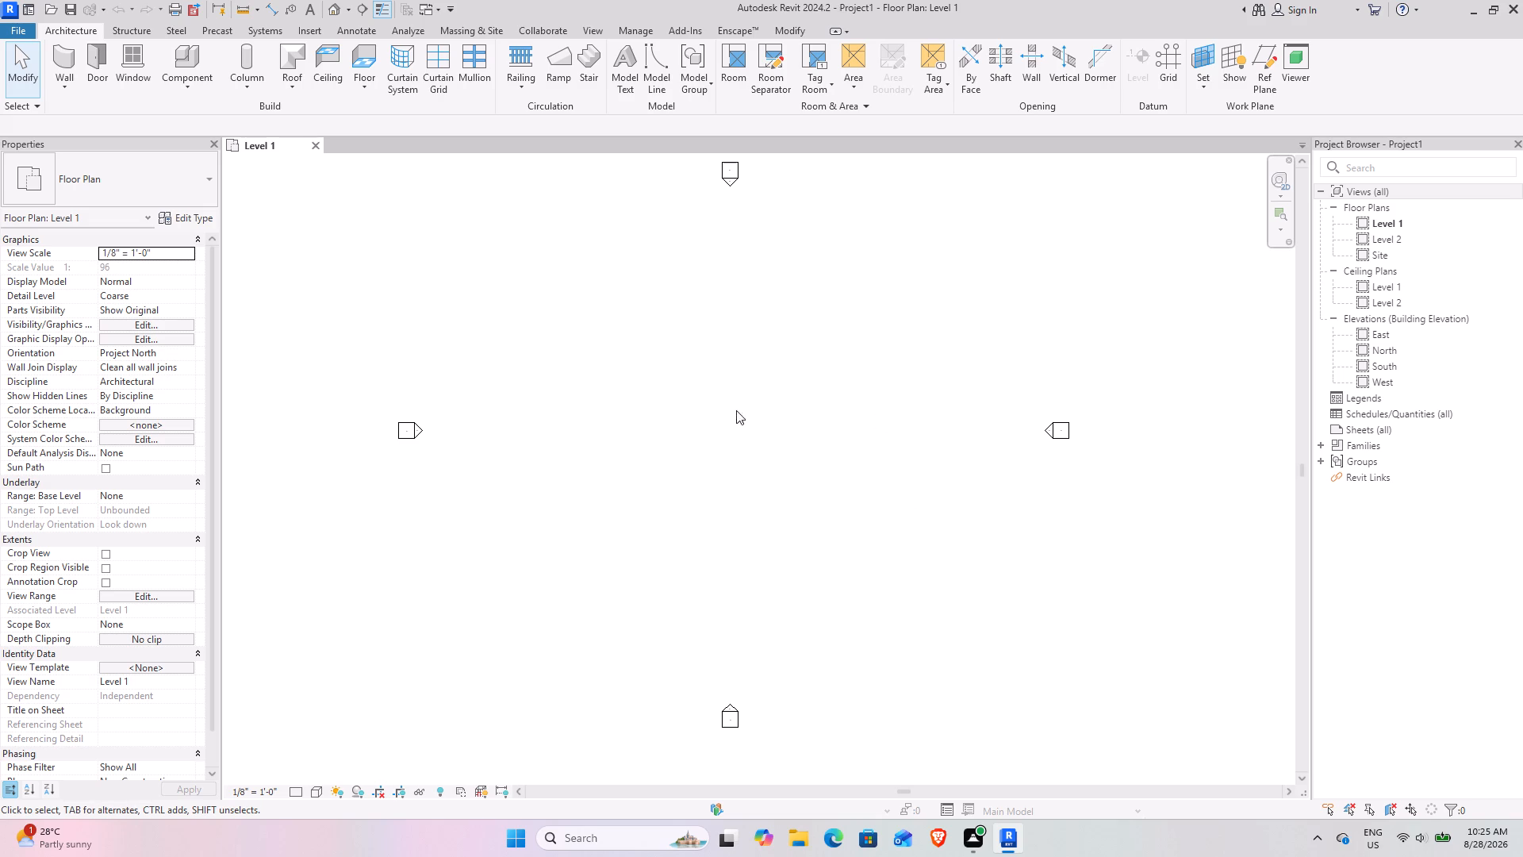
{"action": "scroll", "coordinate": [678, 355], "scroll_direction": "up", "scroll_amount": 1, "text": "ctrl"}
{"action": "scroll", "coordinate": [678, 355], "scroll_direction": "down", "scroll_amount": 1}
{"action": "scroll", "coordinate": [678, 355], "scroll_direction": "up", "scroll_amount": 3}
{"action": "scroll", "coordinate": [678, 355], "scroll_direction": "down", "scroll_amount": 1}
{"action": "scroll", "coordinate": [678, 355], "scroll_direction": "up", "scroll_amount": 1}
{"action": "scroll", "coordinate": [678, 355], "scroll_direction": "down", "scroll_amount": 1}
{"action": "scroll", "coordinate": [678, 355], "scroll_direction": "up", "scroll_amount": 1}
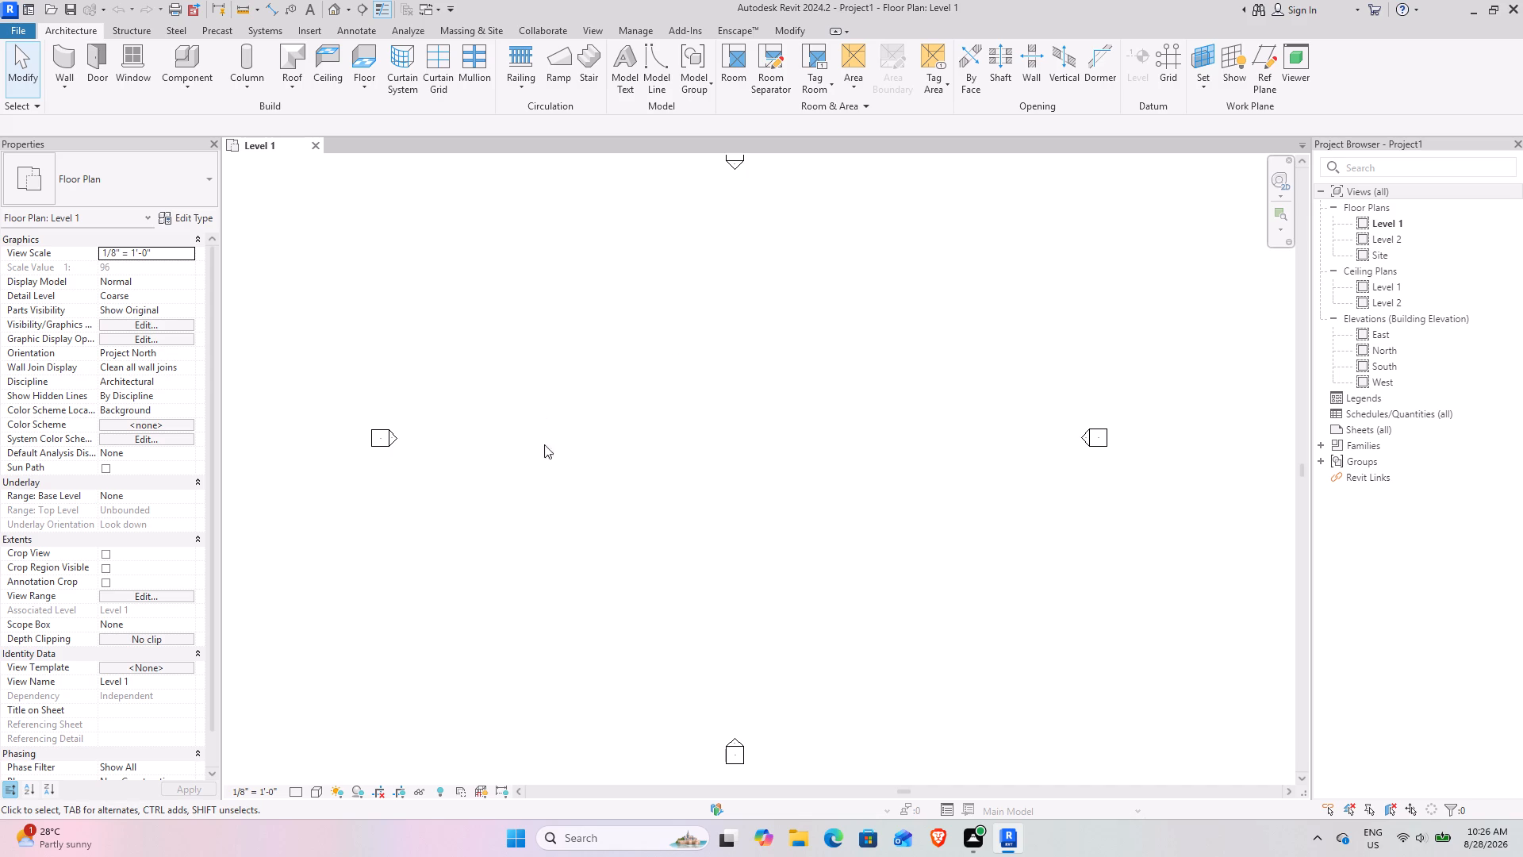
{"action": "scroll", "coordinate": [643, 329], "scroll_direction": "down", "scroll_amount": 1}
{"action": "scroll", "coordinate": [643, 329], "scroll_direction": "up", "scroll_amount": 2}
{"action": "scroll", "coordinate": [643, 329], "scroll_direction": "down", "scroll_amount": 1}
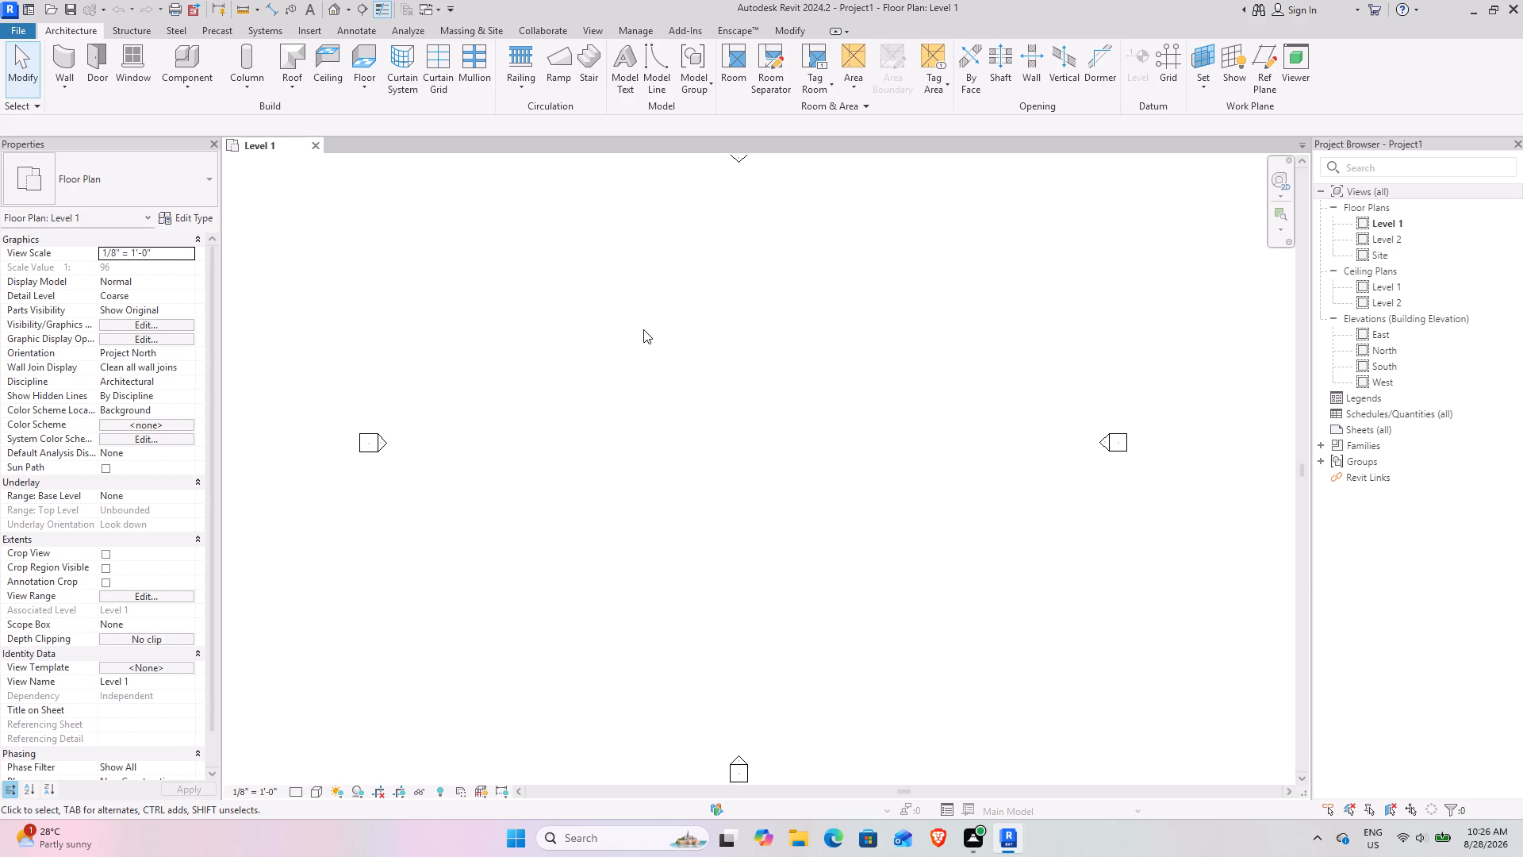
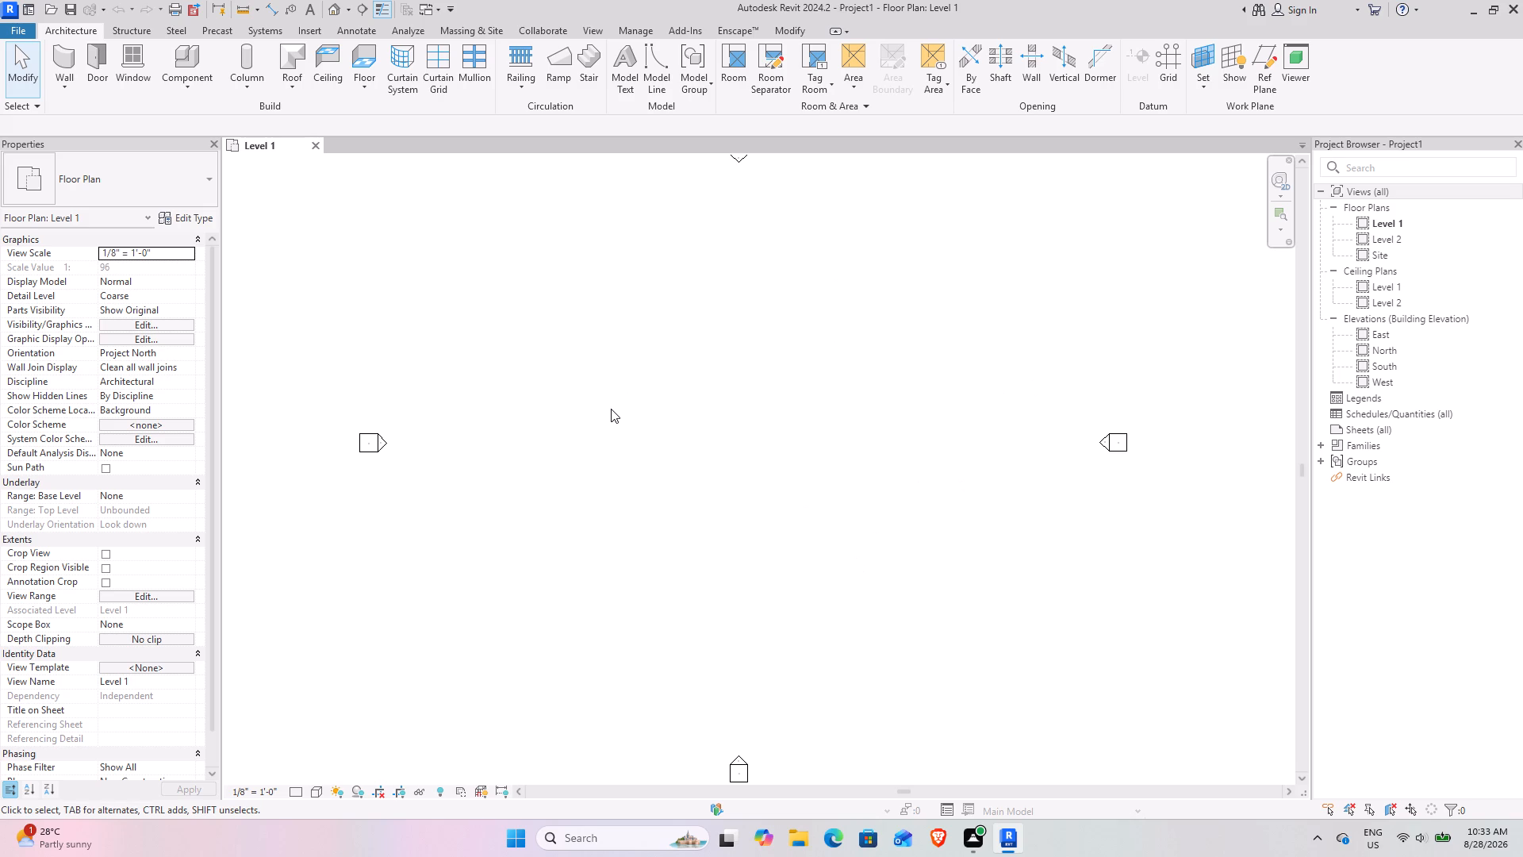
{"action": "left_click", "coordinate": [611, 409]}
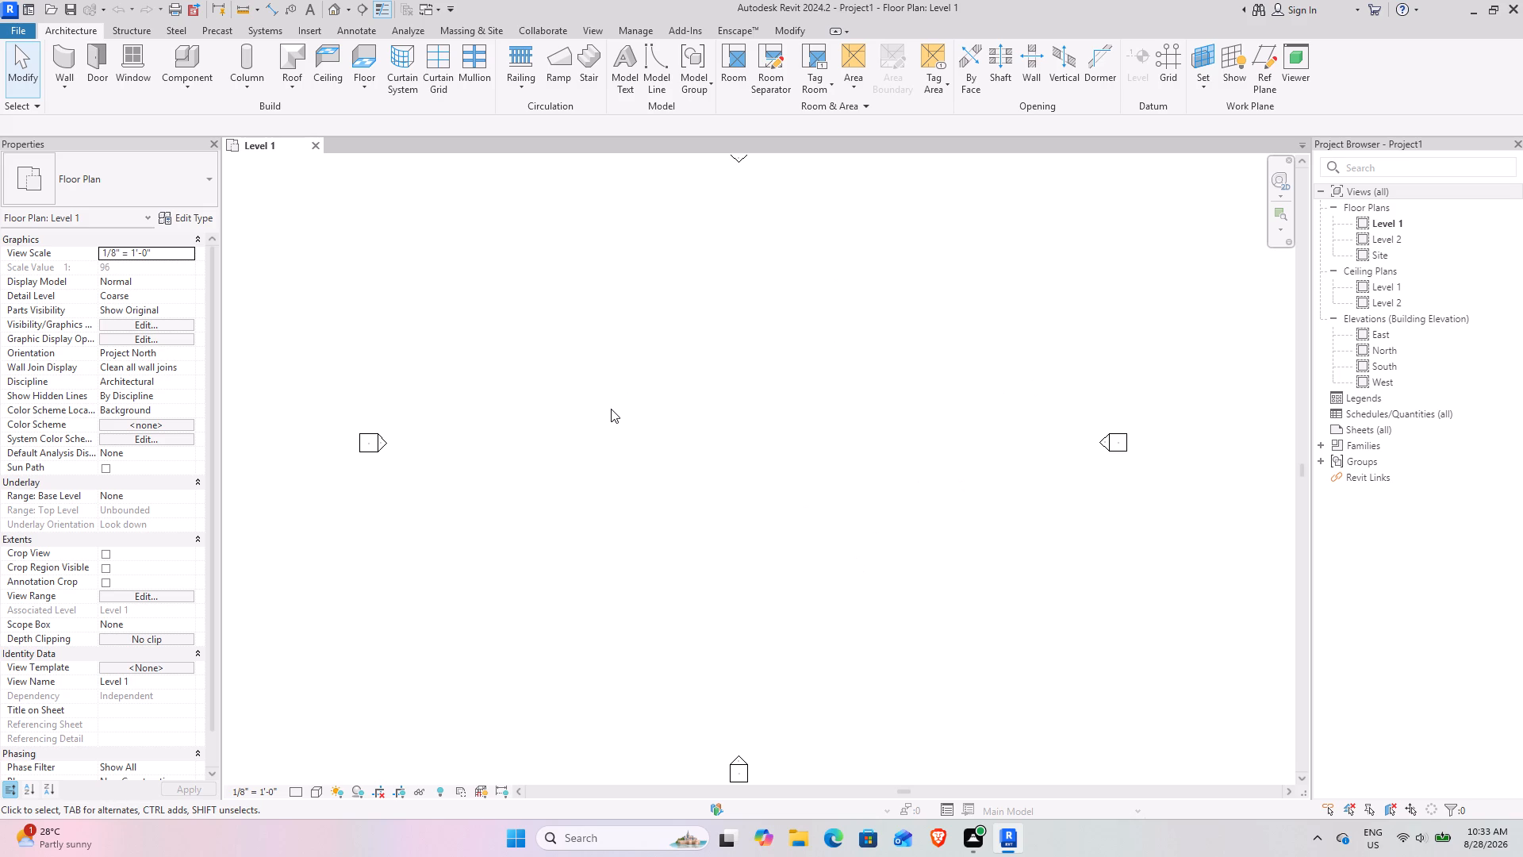
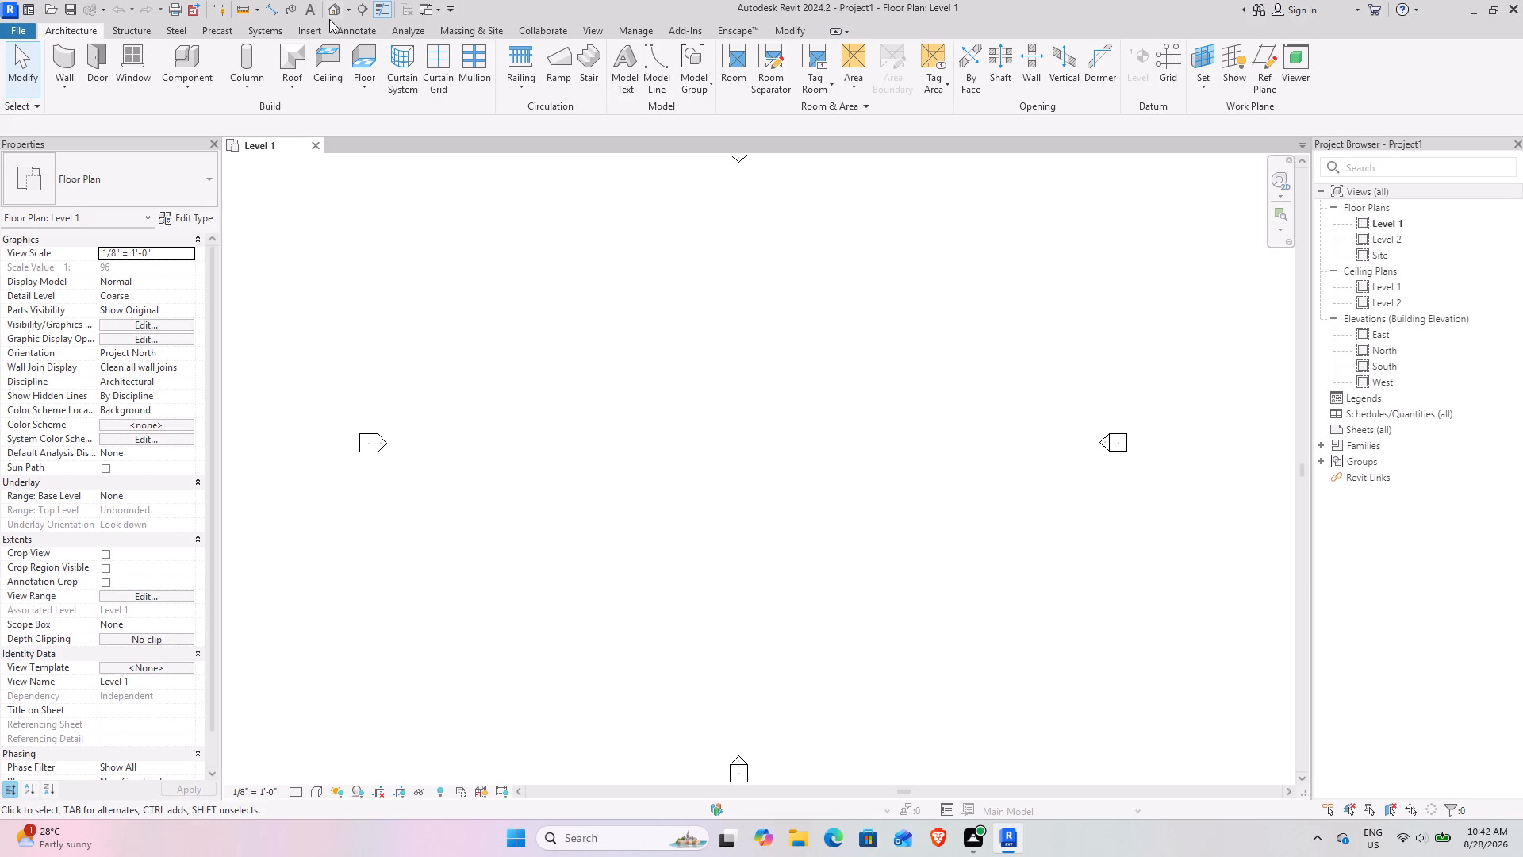
Import the PDF REVISED GROUND FLOOR PLAN (COONOOR VILLA) from the AUTO CAD folder and place it centrally between the elevation markers.
{"action": "left_click", "coordinate": [304, 36]}
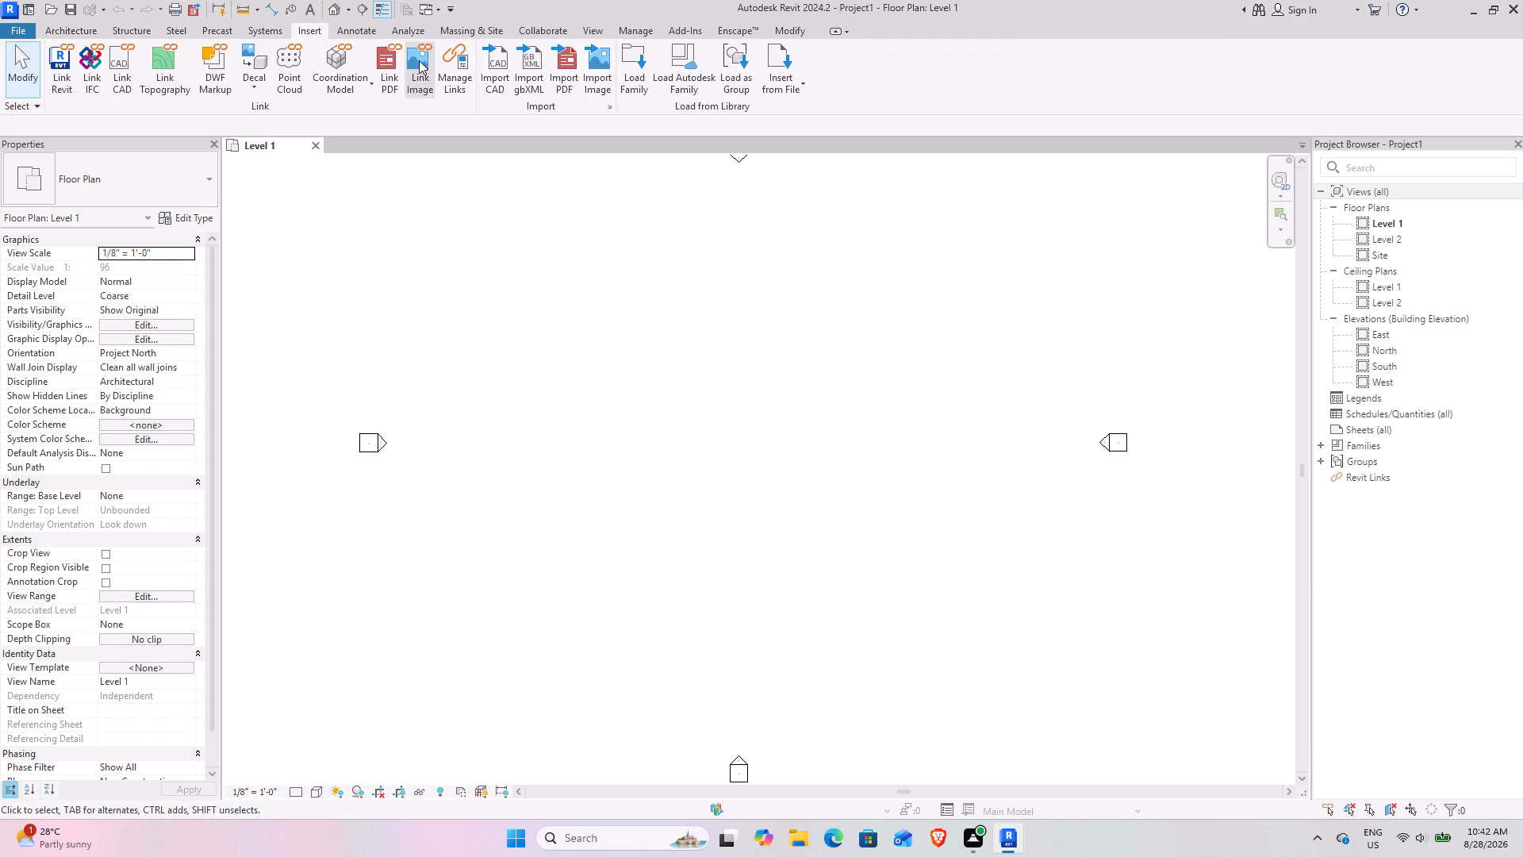
{"action": "left_click", "coordinate": [558, 73]}
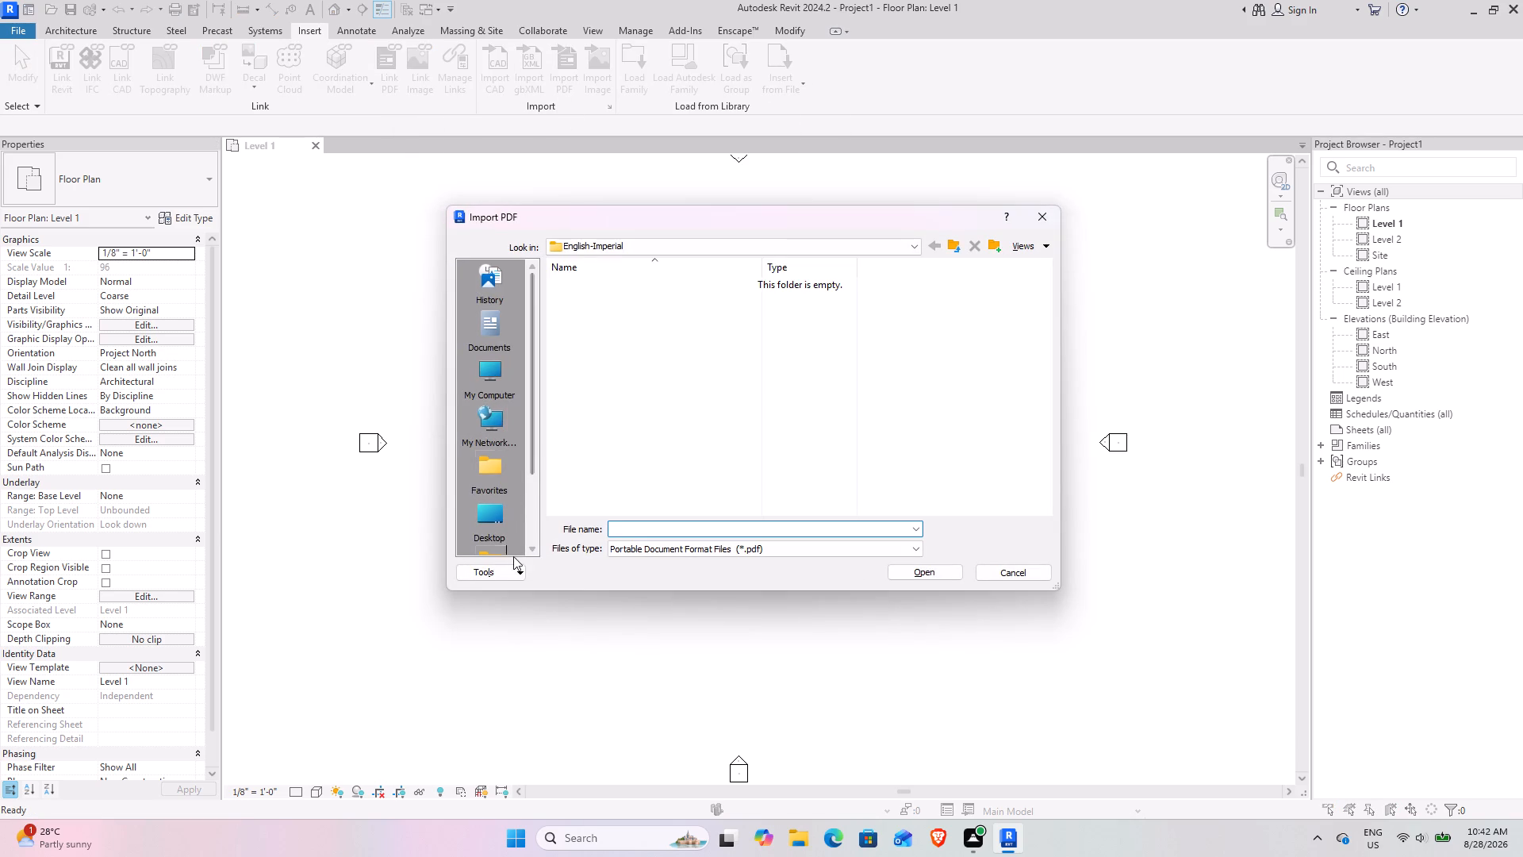
{"action": "left_click", "coordinate": [500, 521]}
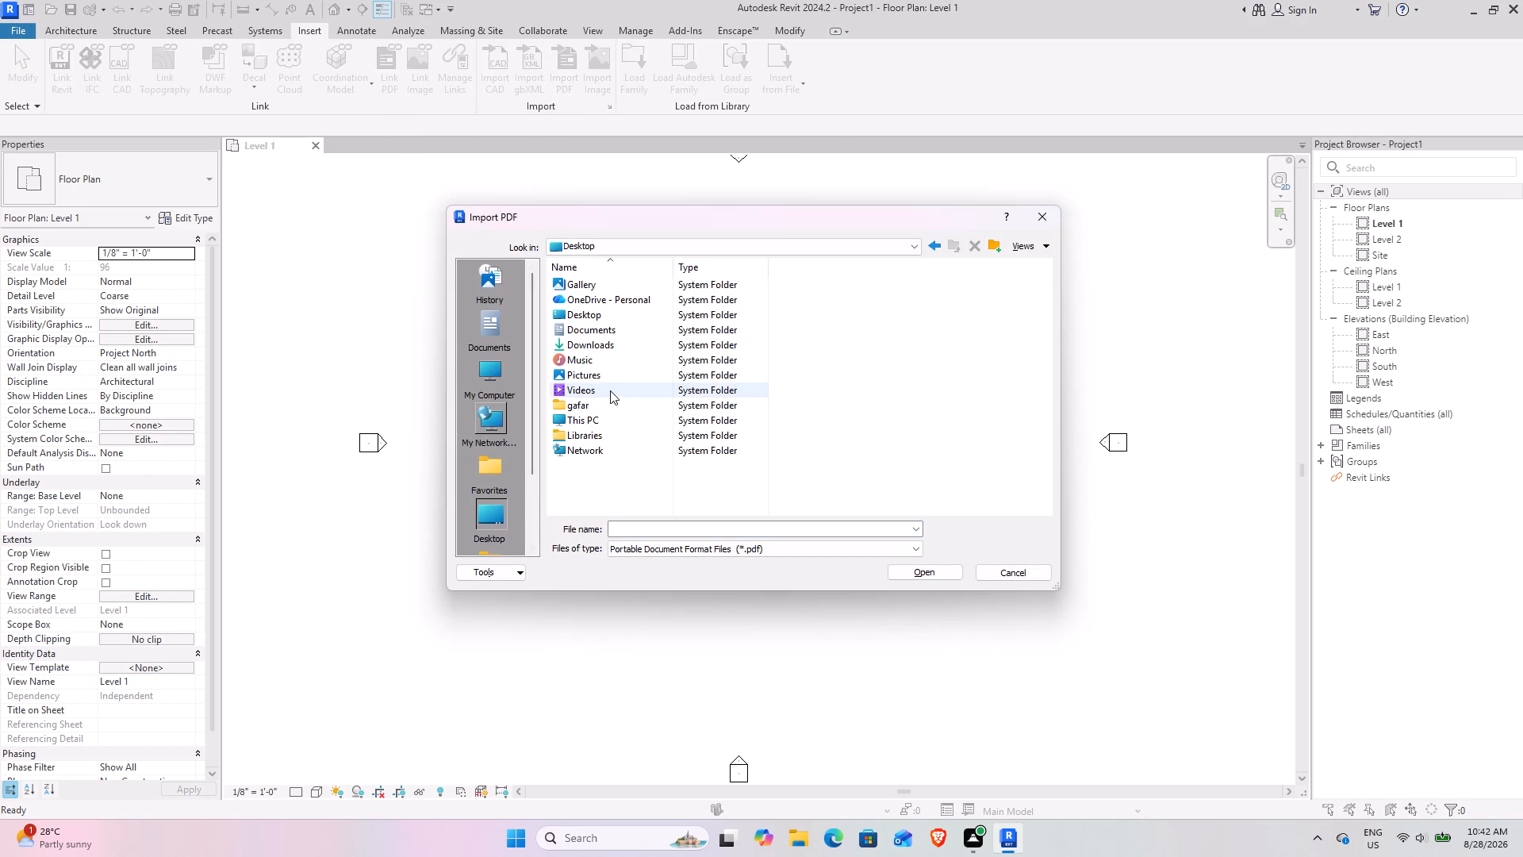
{"action": "double_click", "coordinate": [600, 407]}
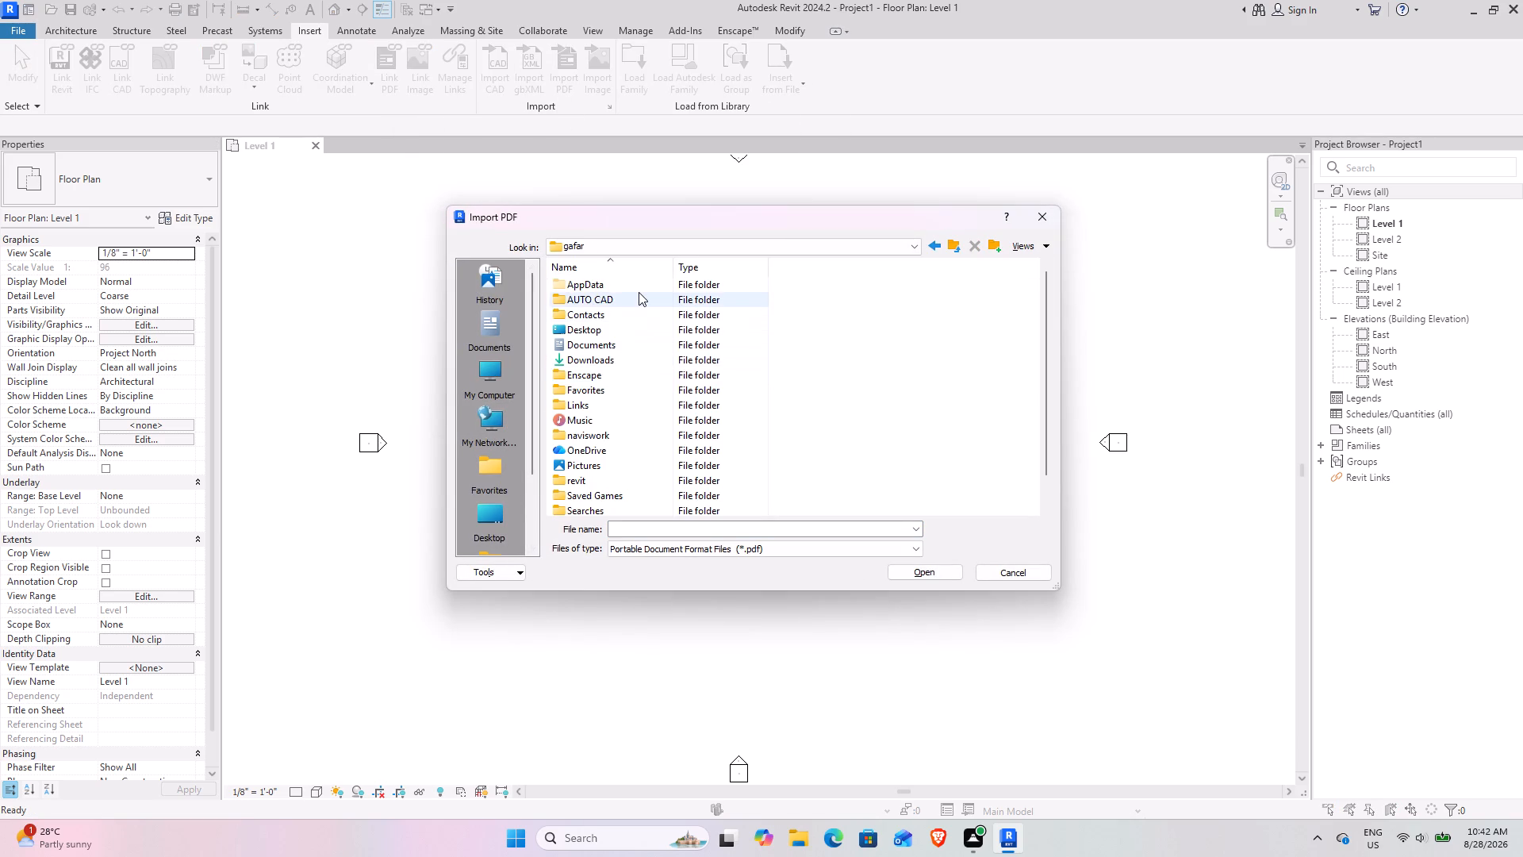
{"action": "double_click", "coordinate": [639, 292]}
{"action": "left_click", "coordinate": [626, 481]}
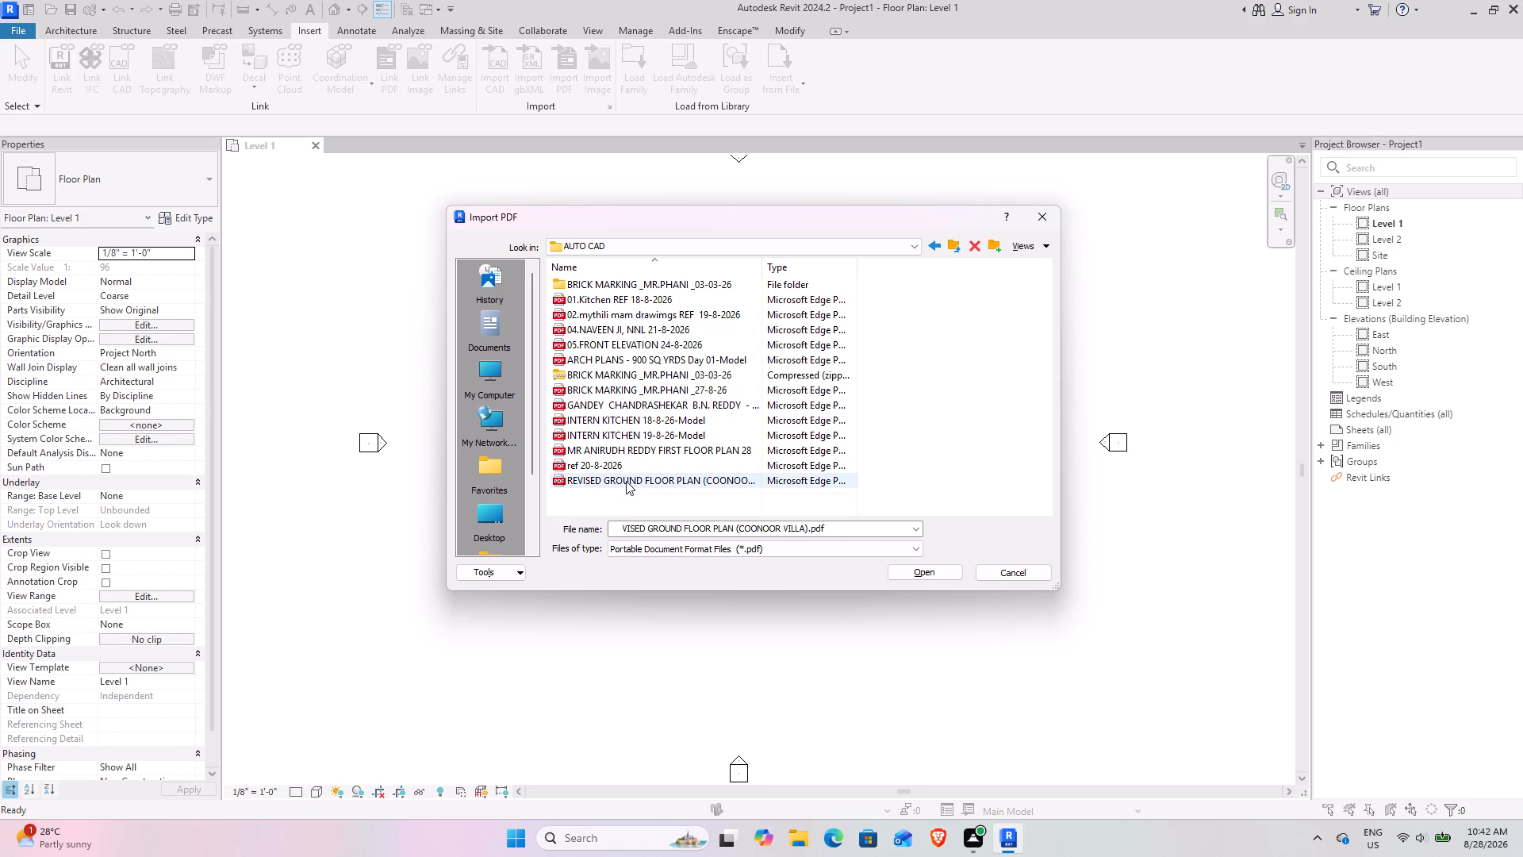
{"action": "left_click", "coordinate": [926, 572]}
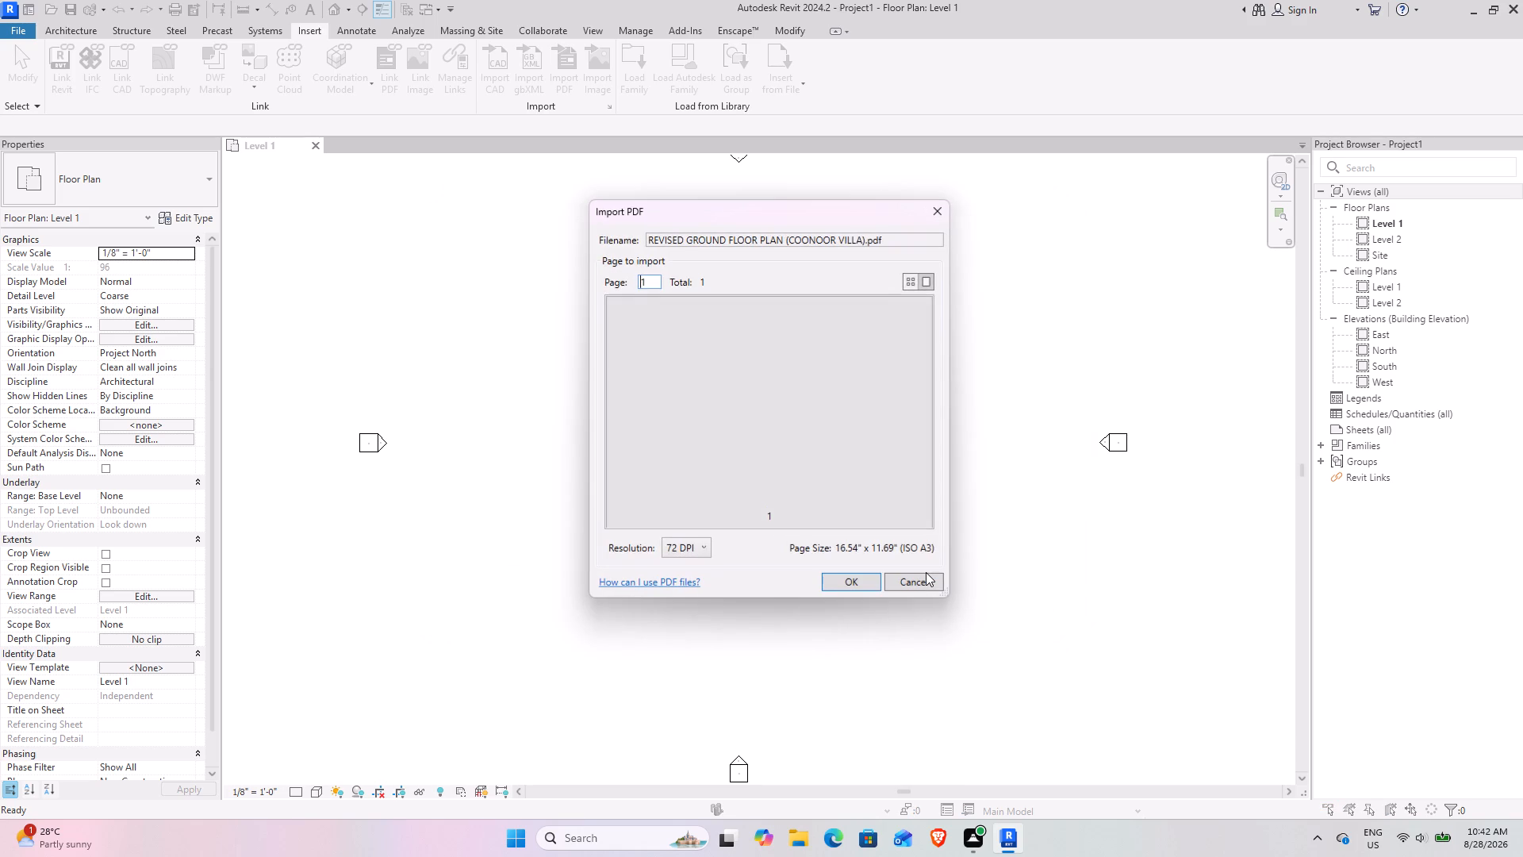
{"action": "left_click", "coordinate": [694, 548]}
{"action": "left_click", "coordinate": [680, 612]}
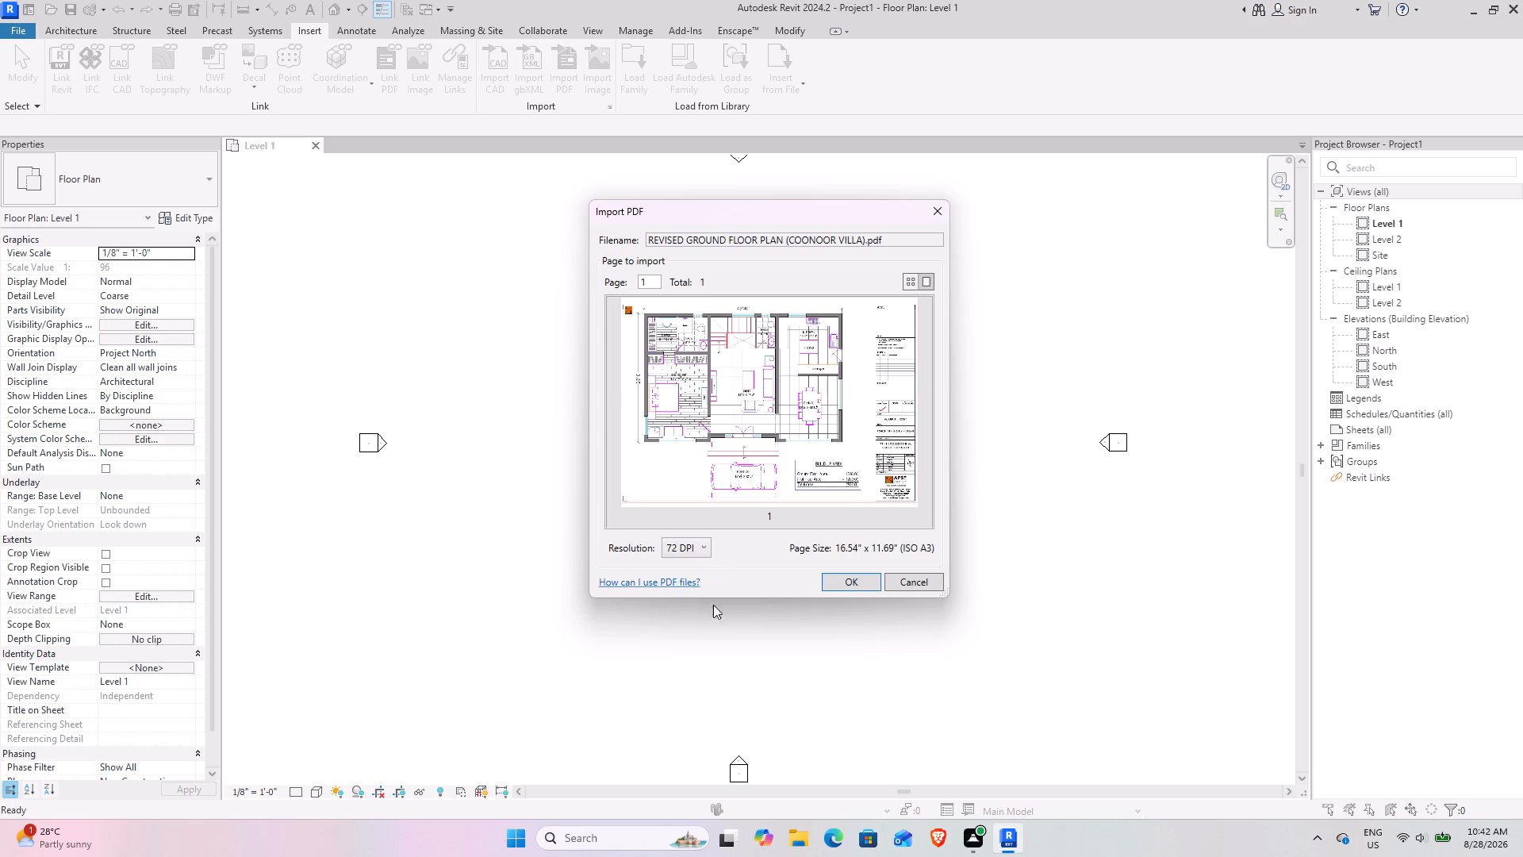
{"action": "left_click", "coordinate": [851, 586]}
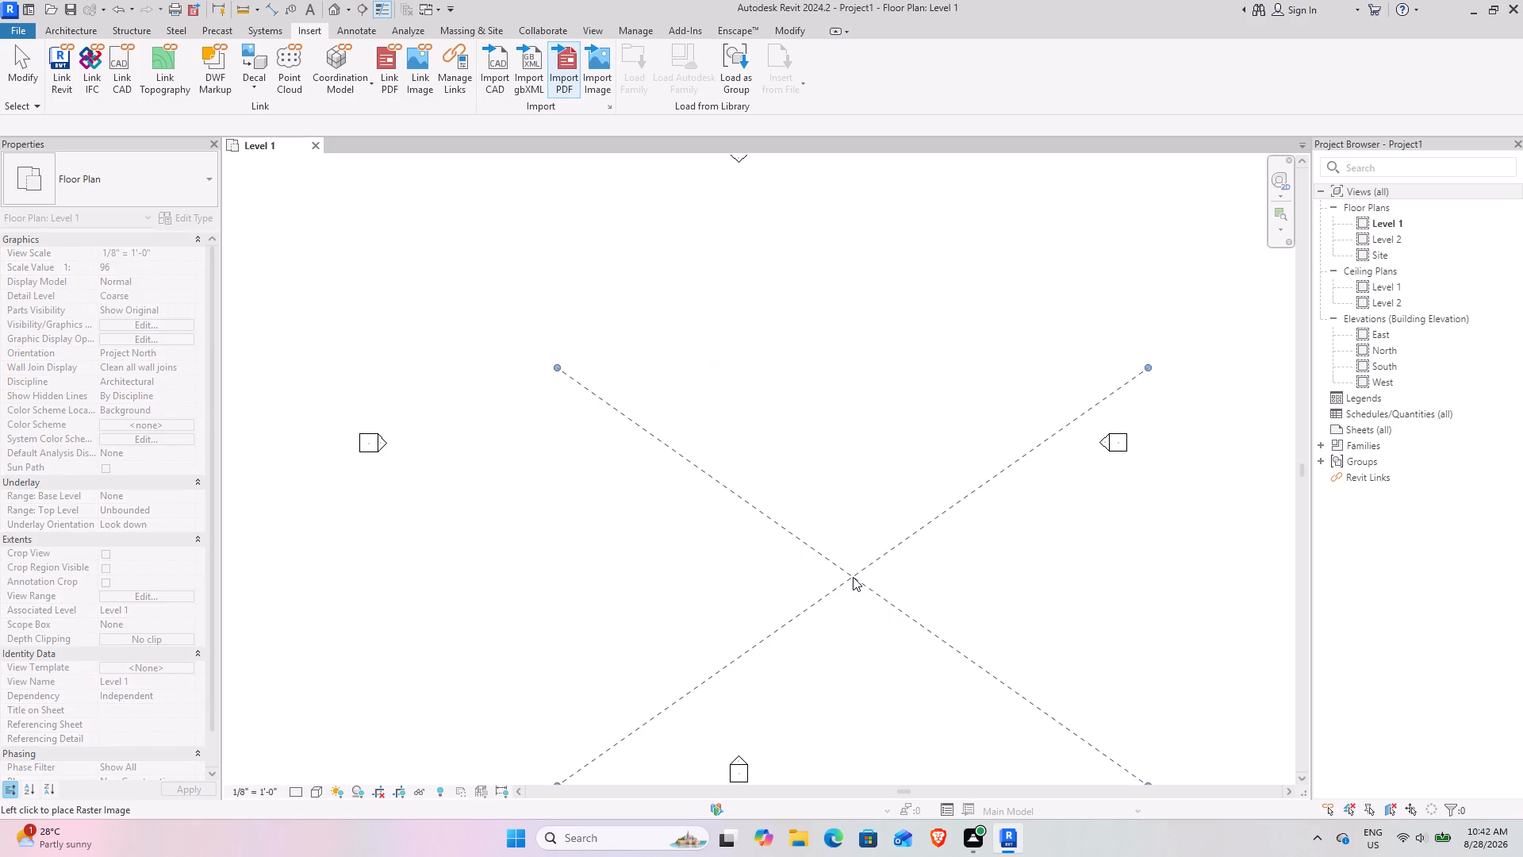
{"action": "left_click", "coordinate": [743, 465]}
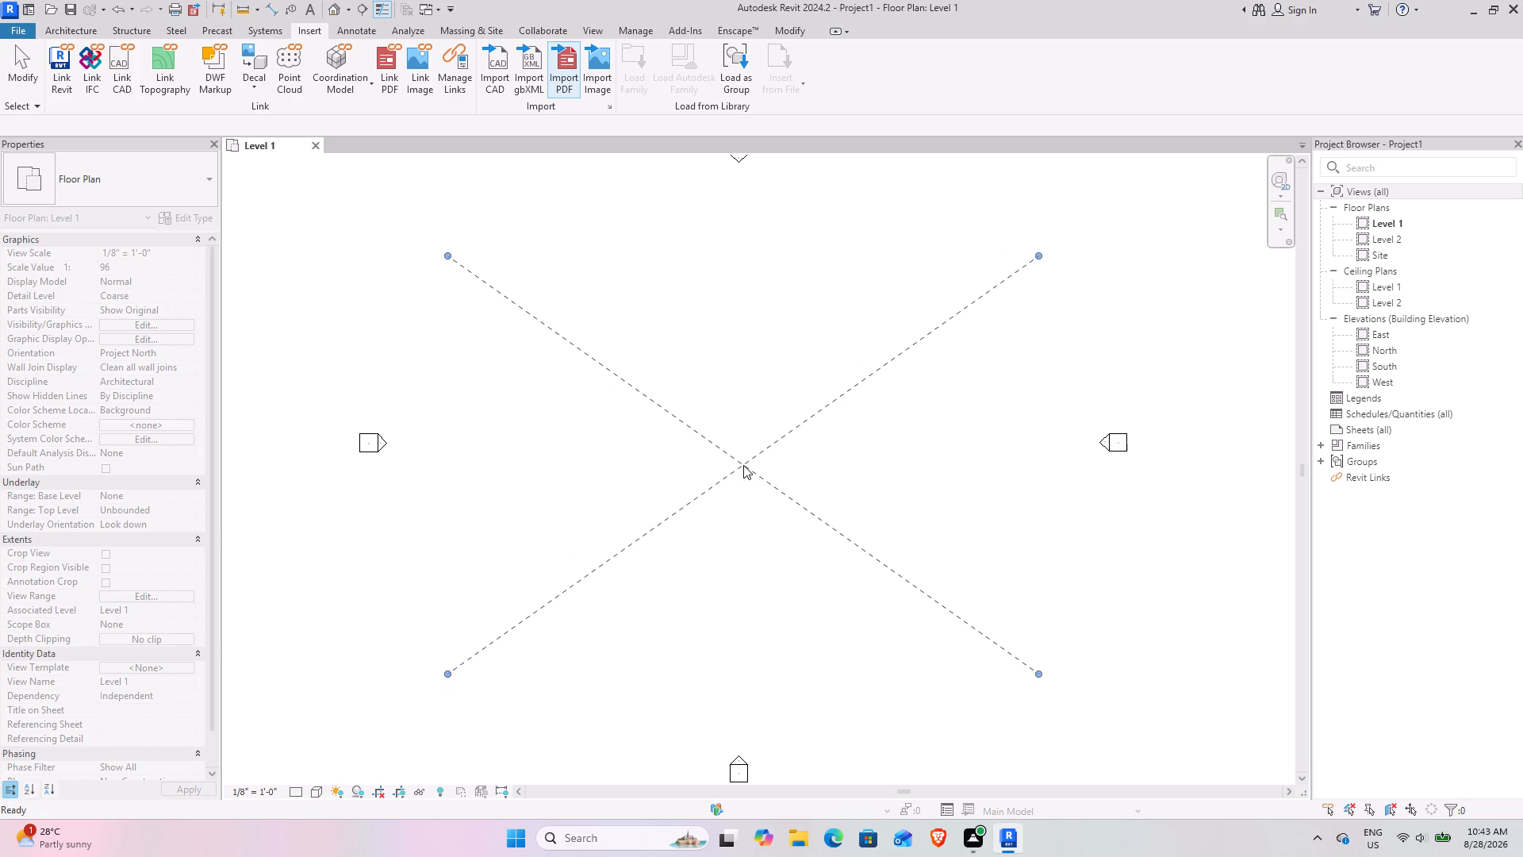
{"action": "left_click", "coordinate": [30, 94]}
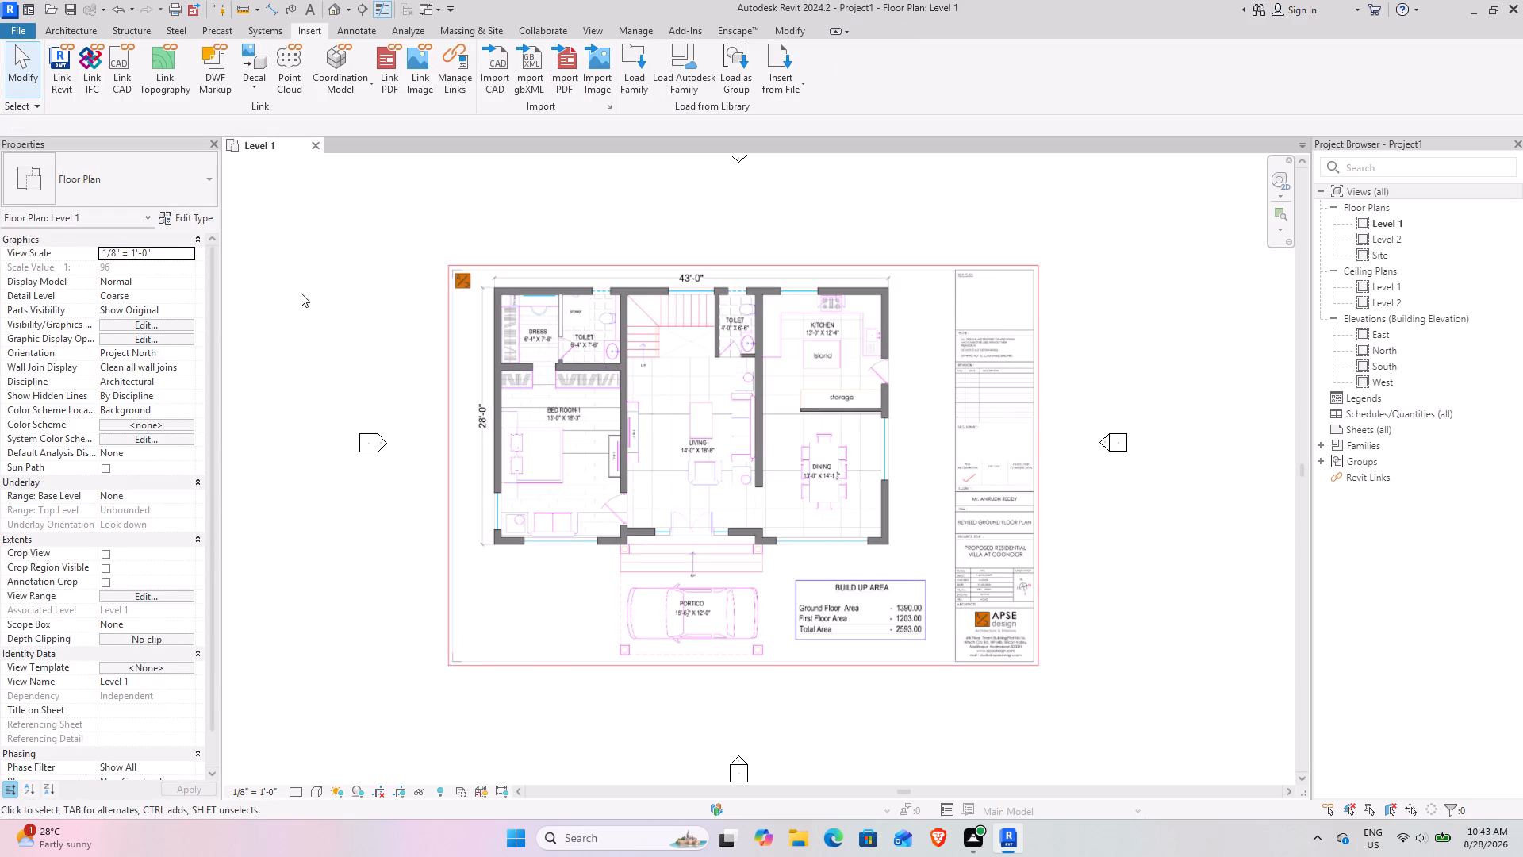
Draw a vertical 28' model line just outside the plan's left exterior wall, starting near its upper-left corner.
{"action": "scroll", "coordinate": [598, 425], "scroll_direction": "up", "scroll_amount": 4}
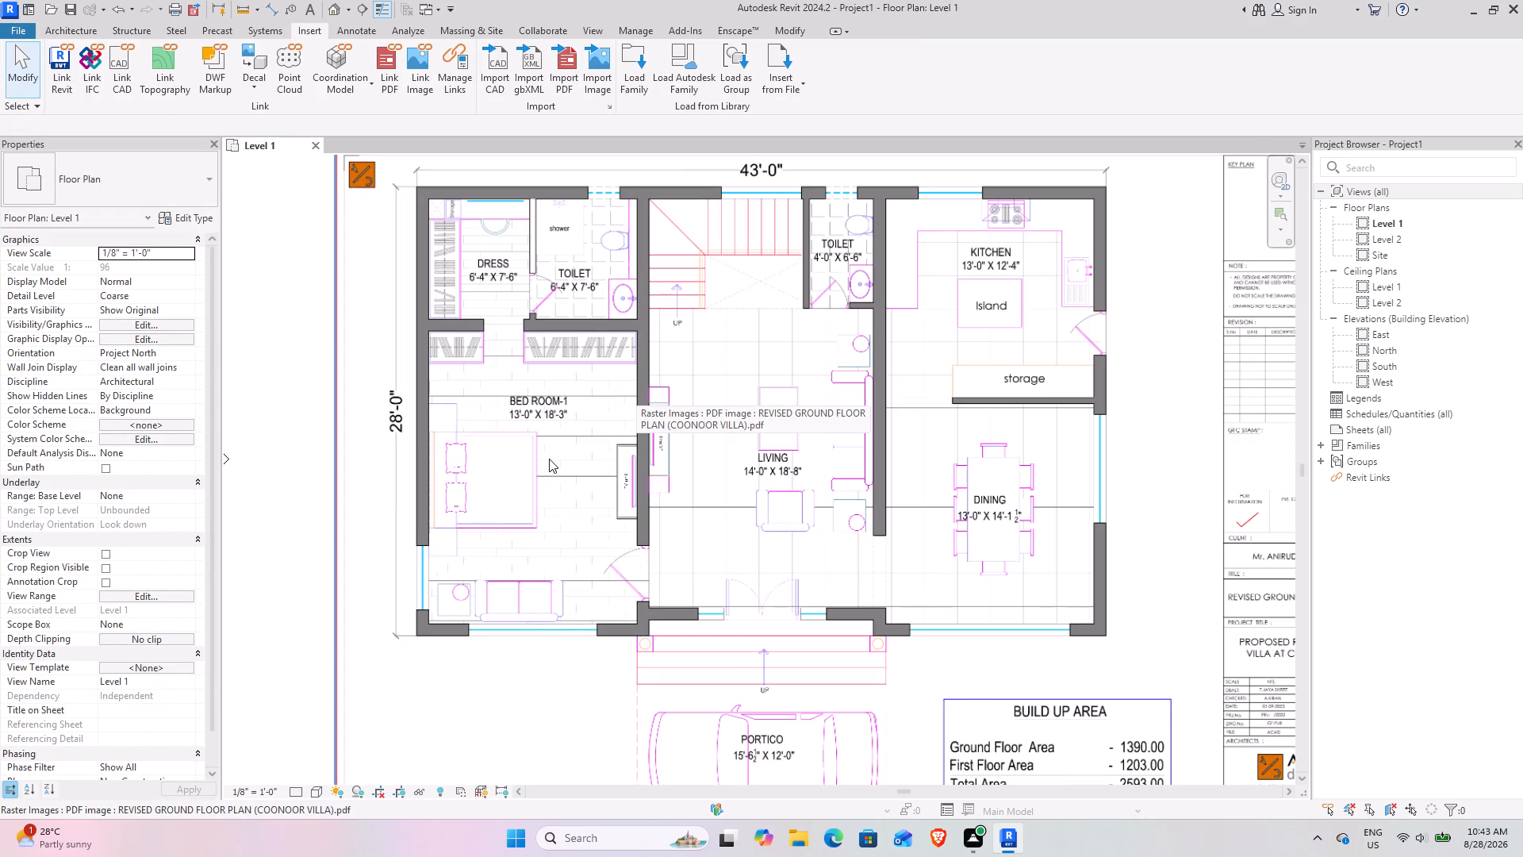
{"action": "scroll", "coordinate": [594, 467], "scroll_direction": "down", "scroll_amount": 1}
{"action": "middle_click_drag", "start_coordinate": [498, 432], "coordinate": [508, 459]}
{"action": "scroll", "coordinate": [428, 253], "scroll_direction": "up", "scroll_amount": 5}
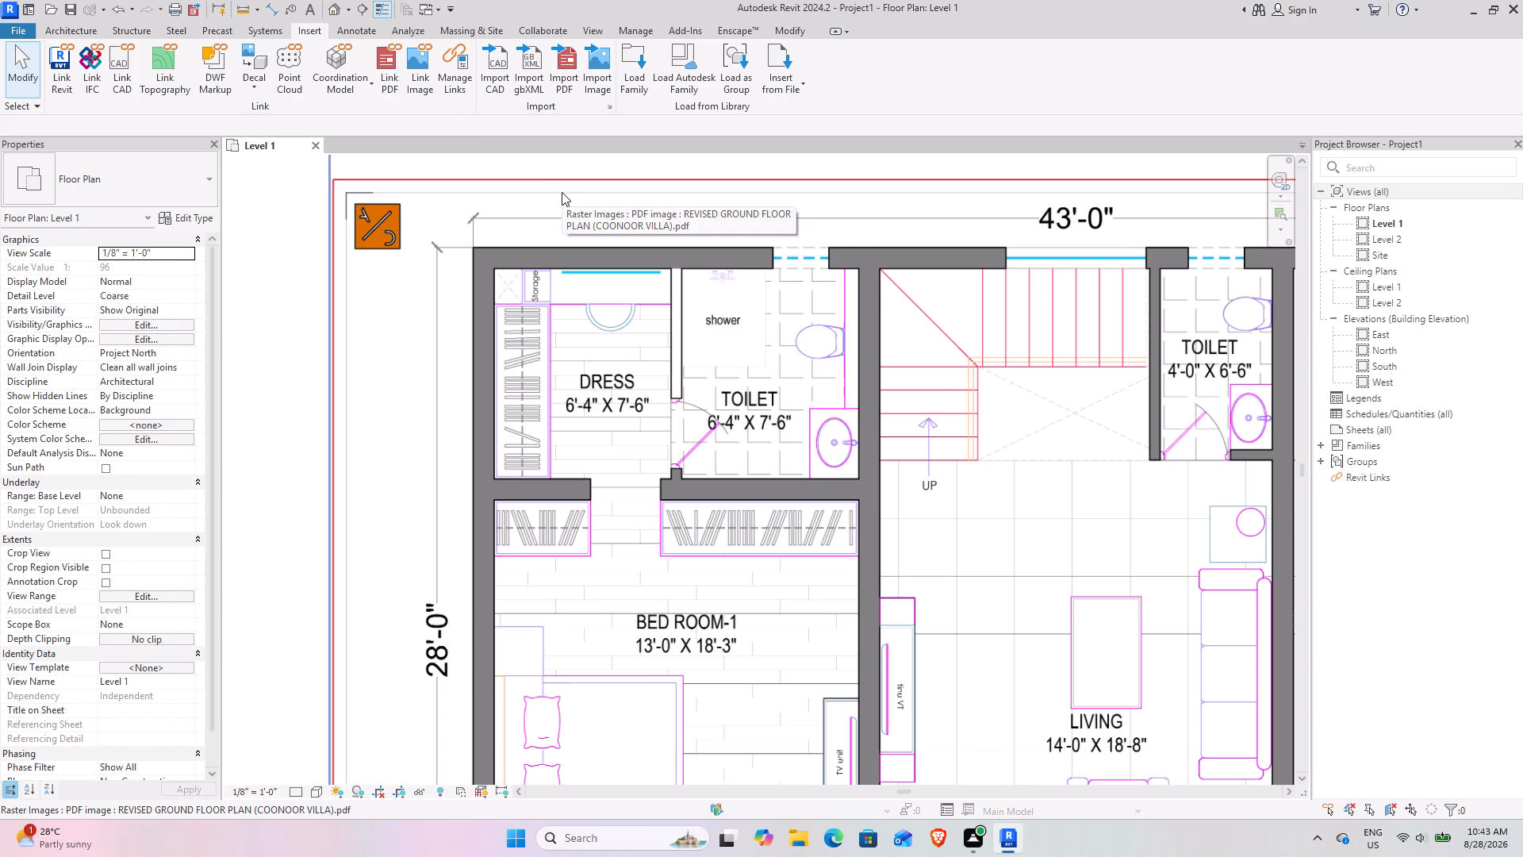
{"action": "type", "text": "li"}
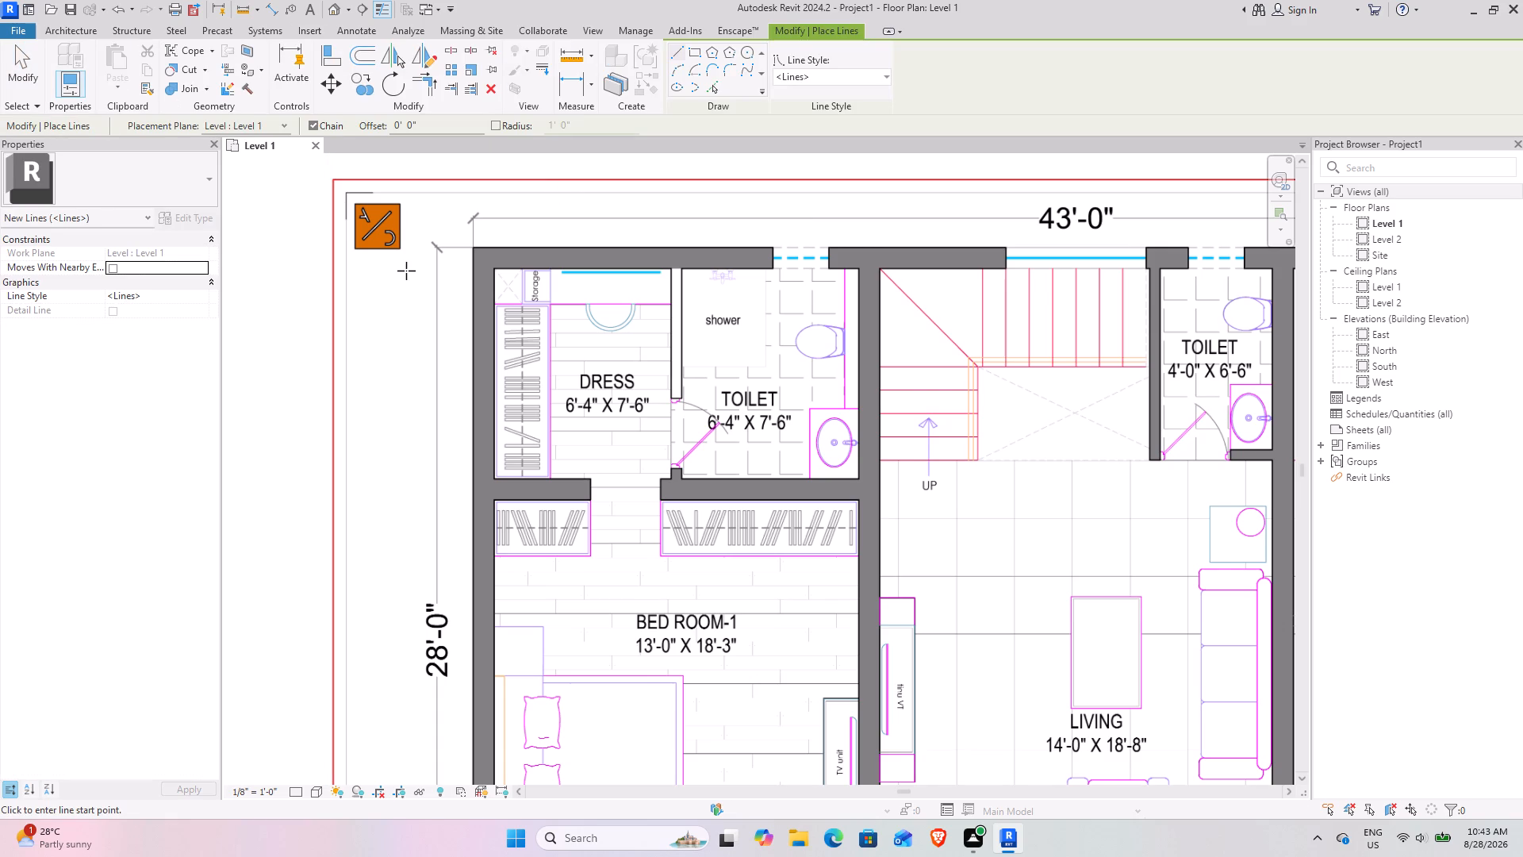
{"action": "left_click", "coordinate": [406, 271]}
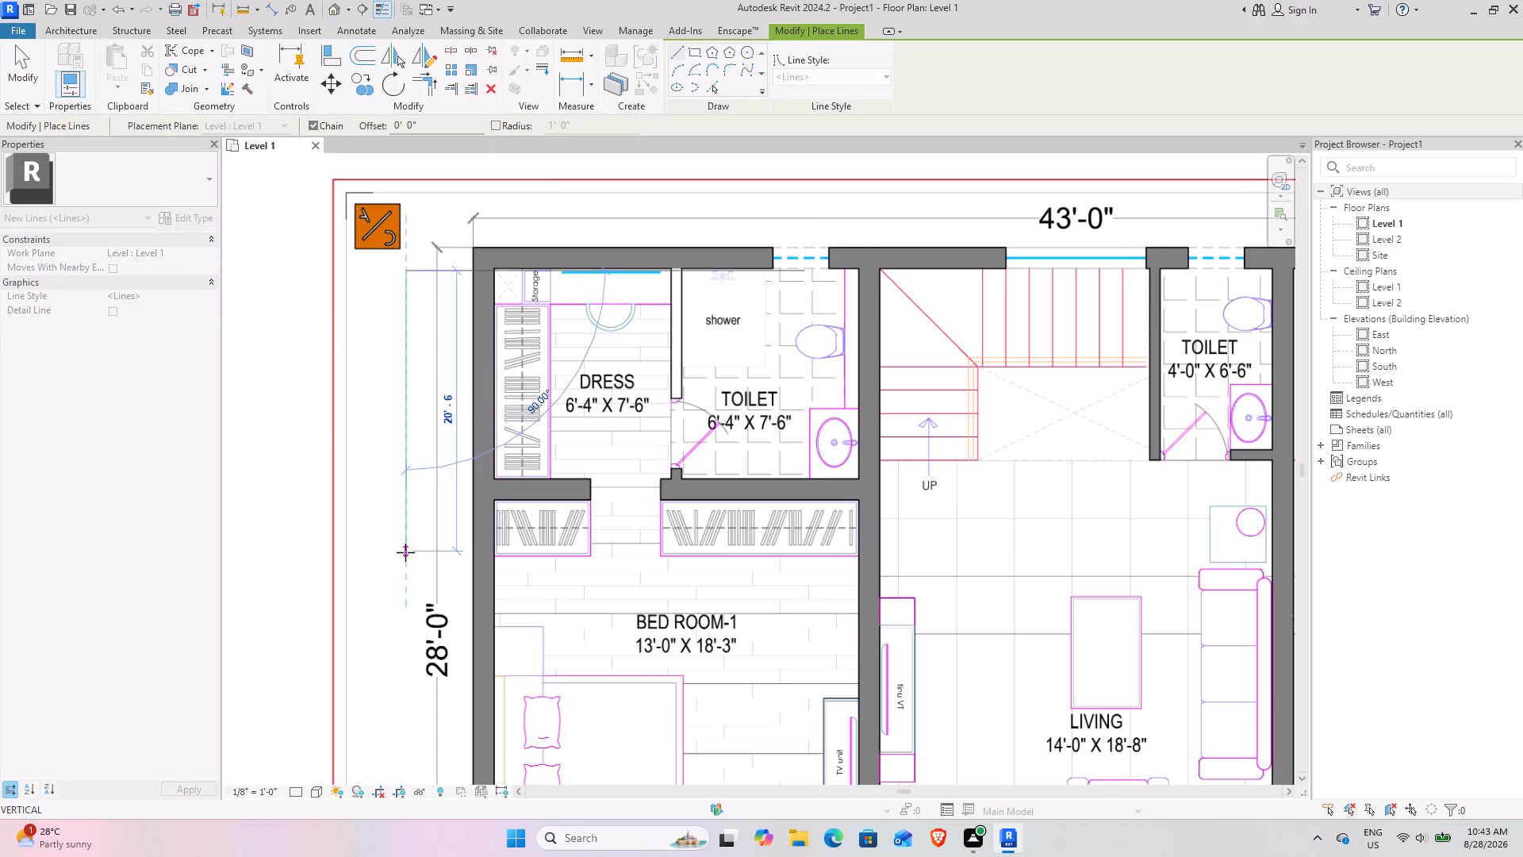
{"action": "key", "text": "8"}
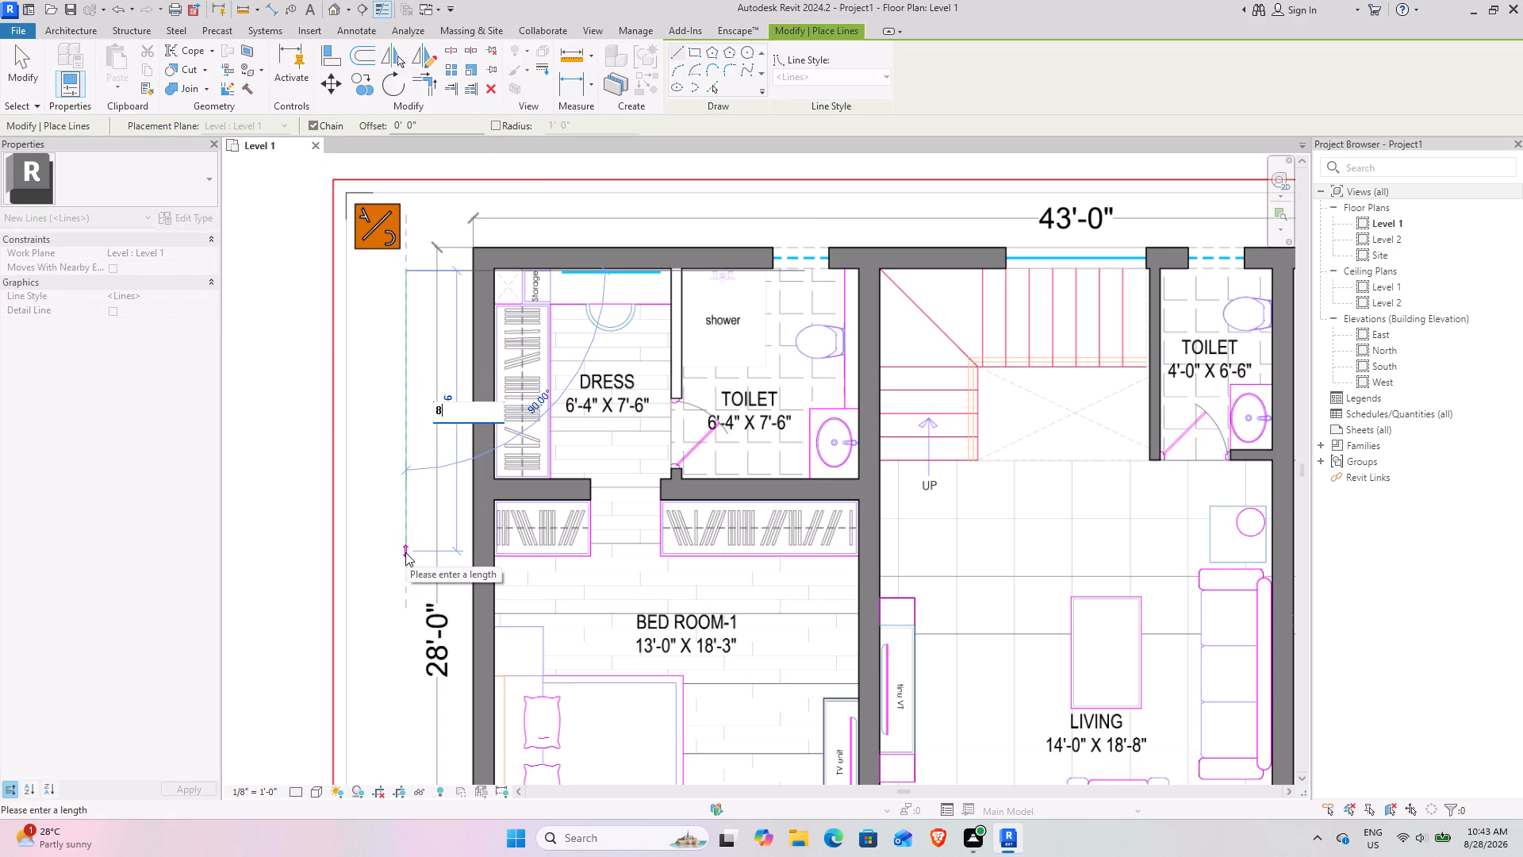
{"action": "key", "text": "BackSpace"}
{"action": "type", "text": "28"}
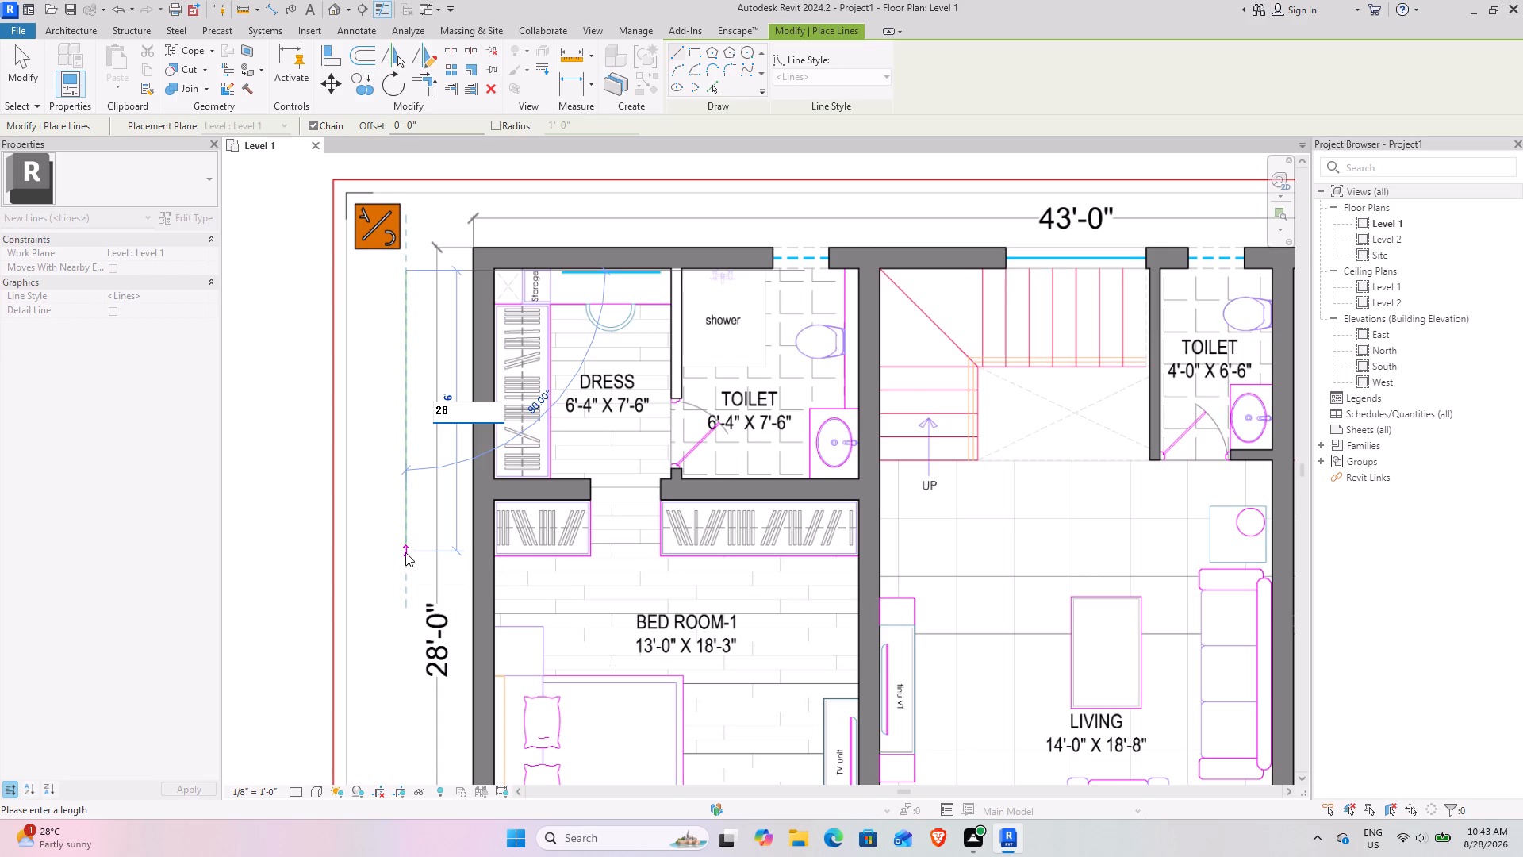
{"action": "key", "text": "Return"}
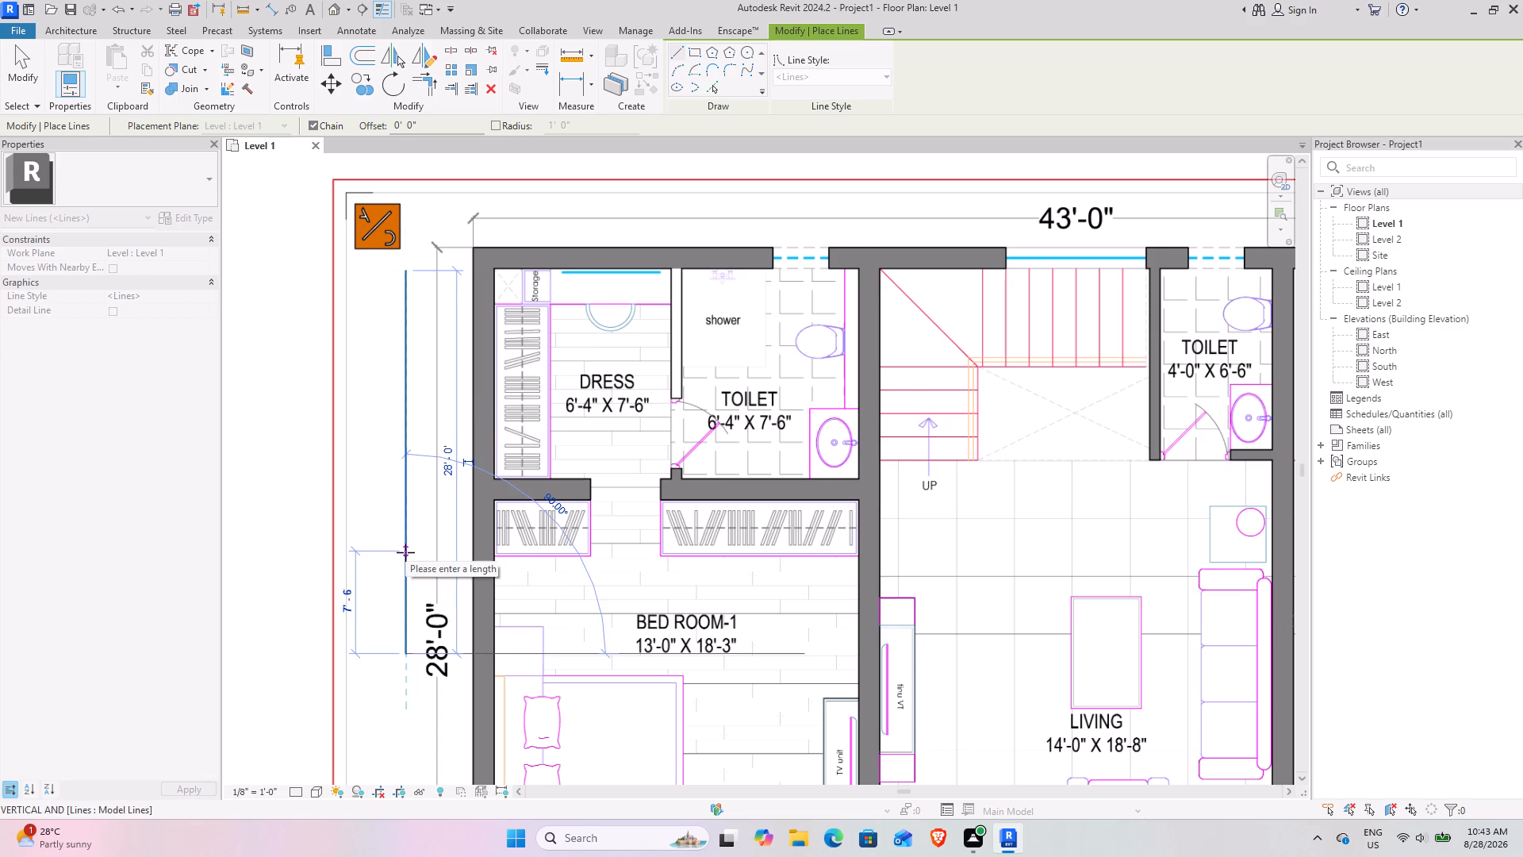
{"action": "key", "text": "Escape"}
{"action": "key", "text": "Escape"}
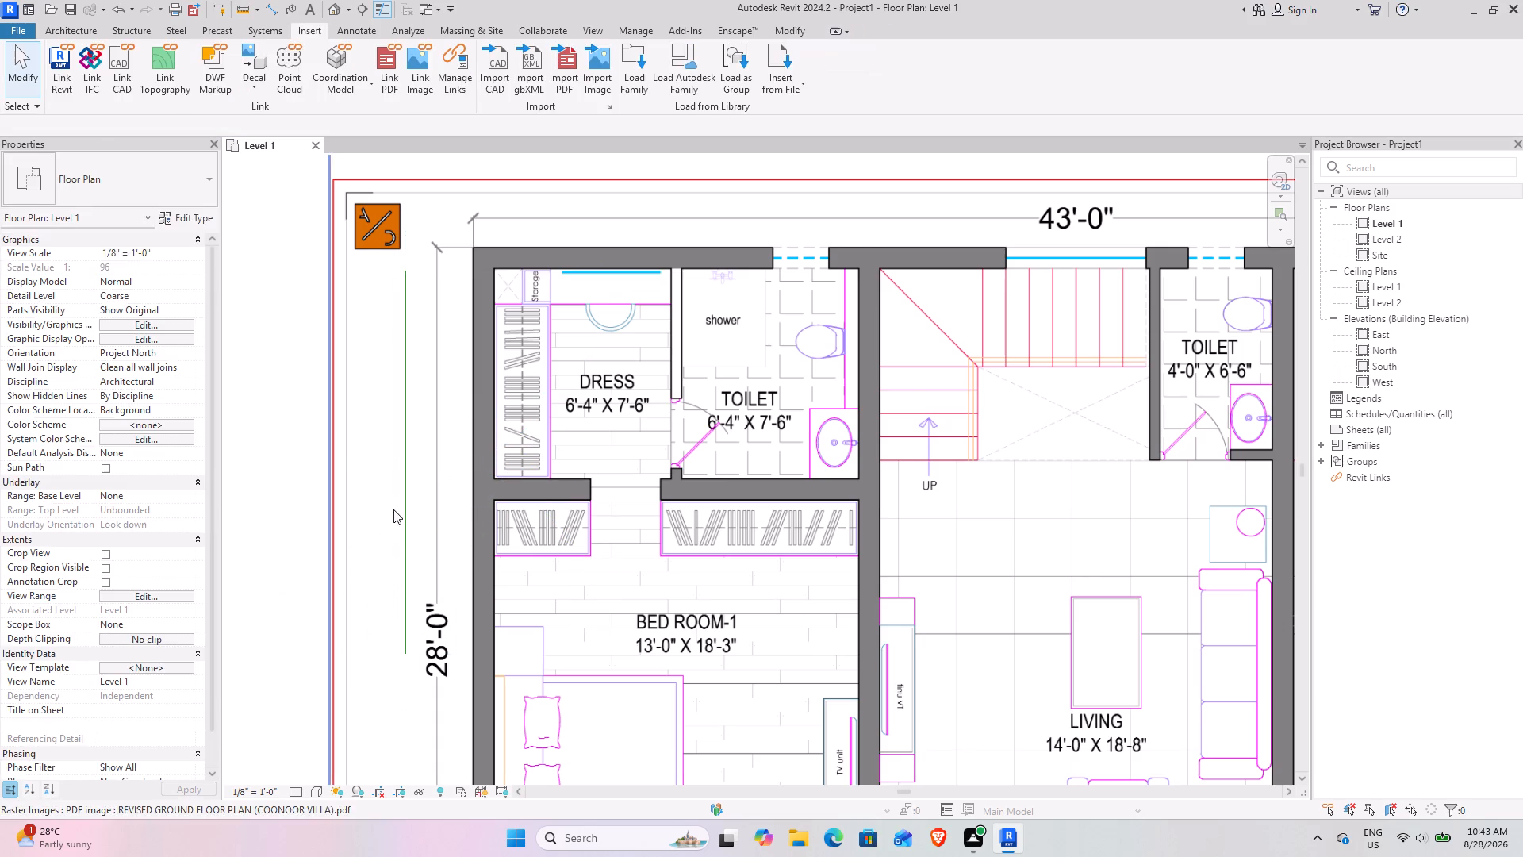
{"action": "left_click", "coordinate": [406, 504]}
{"action": "key", "text": "Escape"}
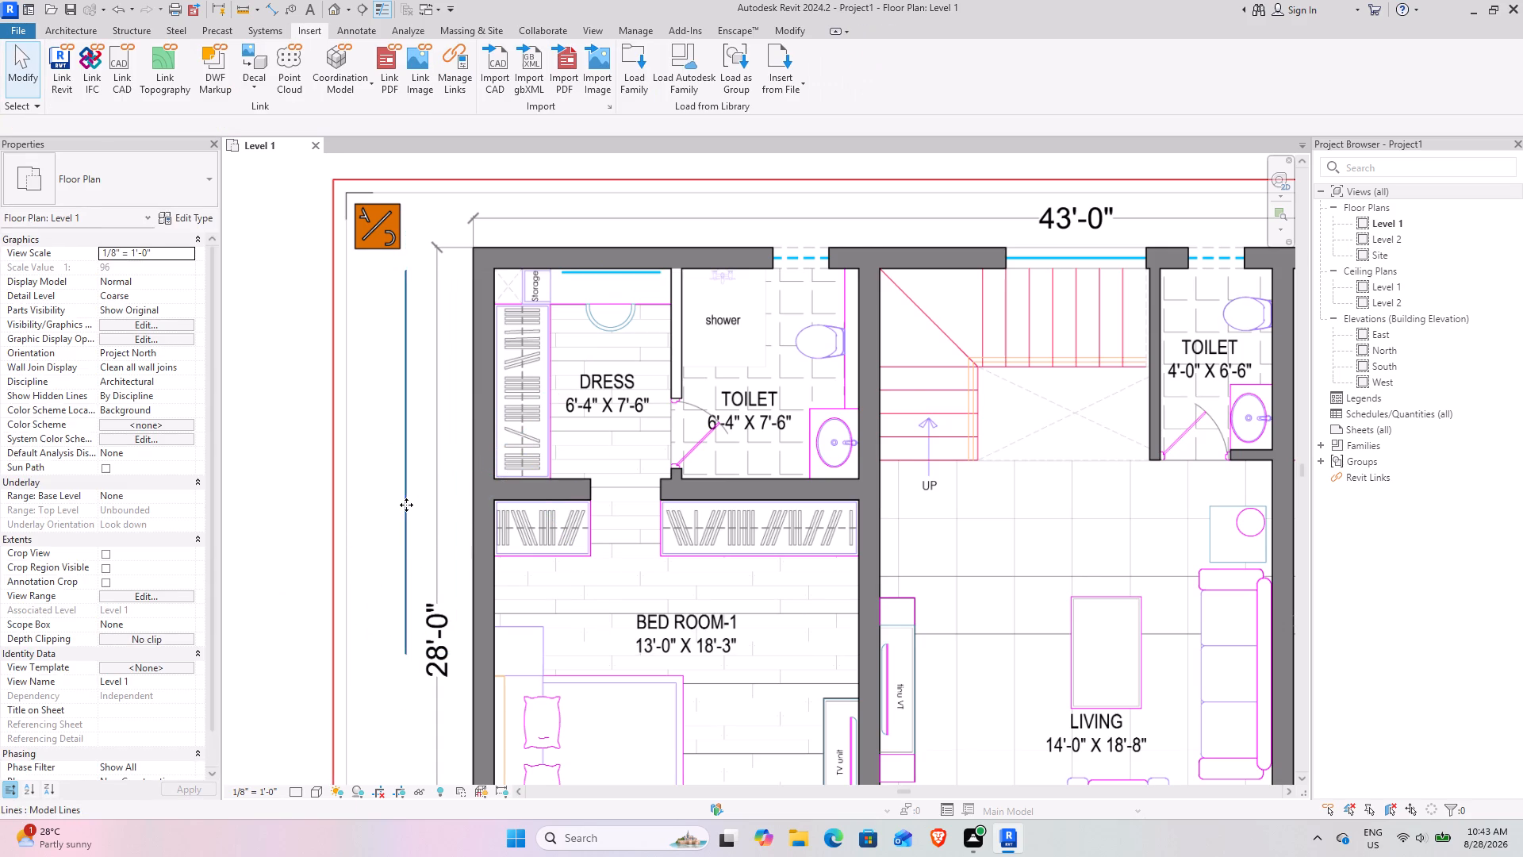
Enable snaps on the imported floor plan PDF.
{"action": "left_click", "coordinate": [521, 248]}
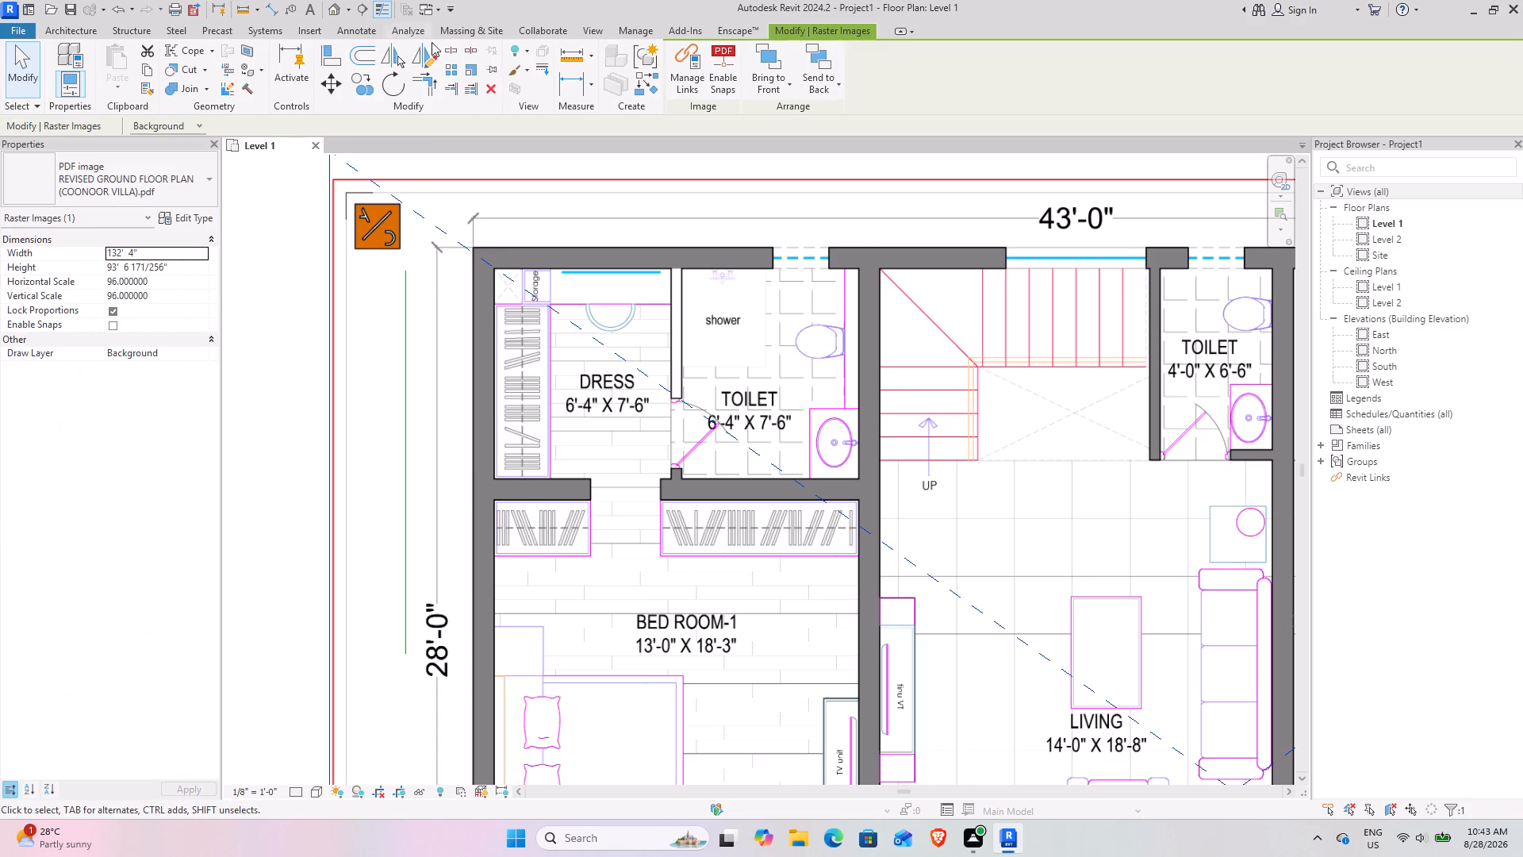
{"action": "left_click", "coordinate": [722, 58]}
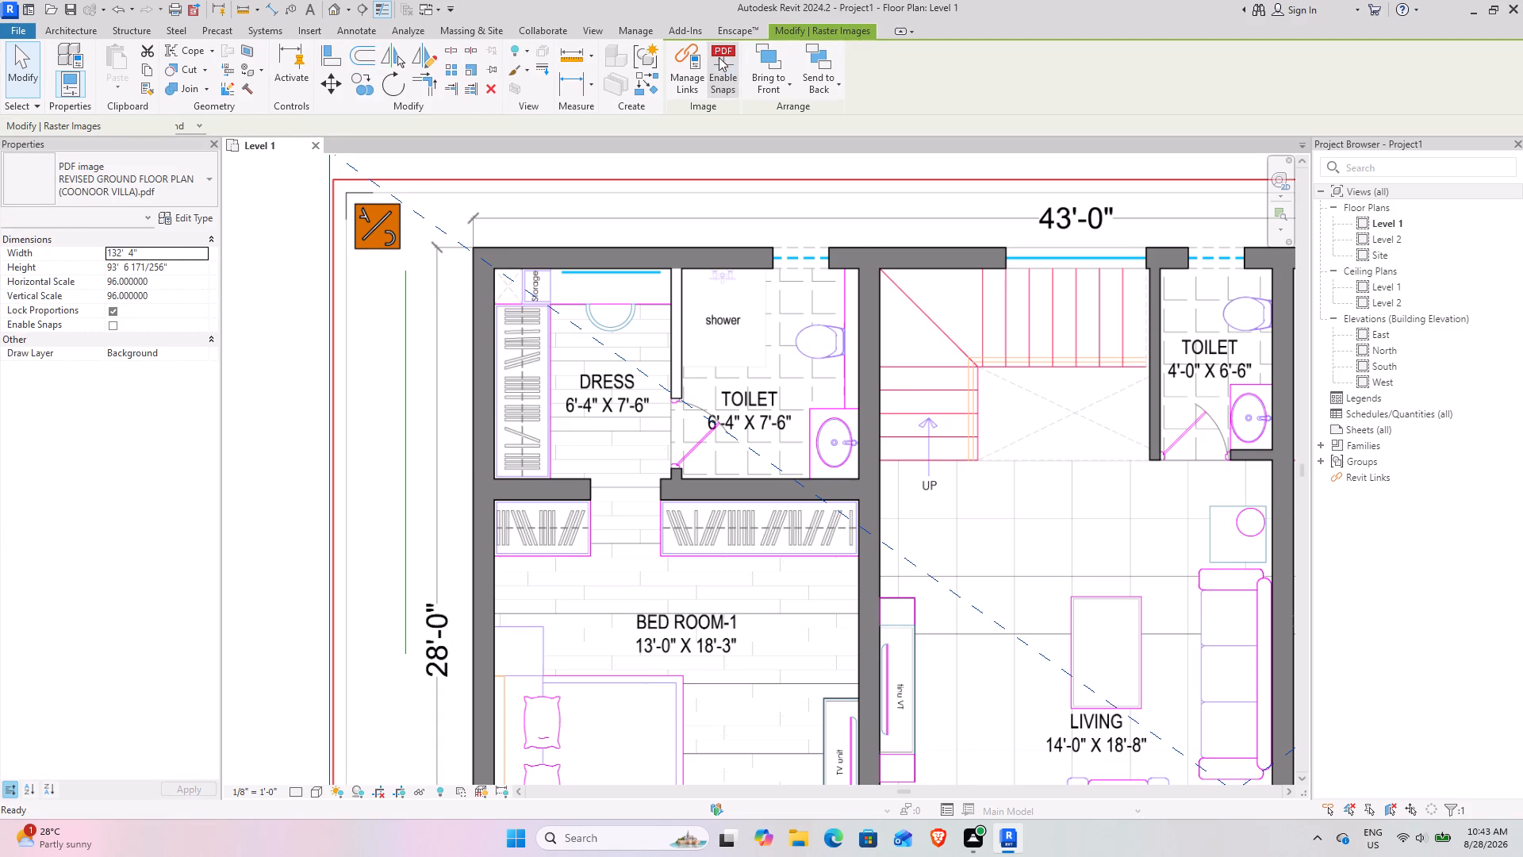
Move the PDF plan so its upper-left outer wall corner meets the upper endpoint of the 28' line.
{"action": "left_click", "coordinate": [340, 95]}
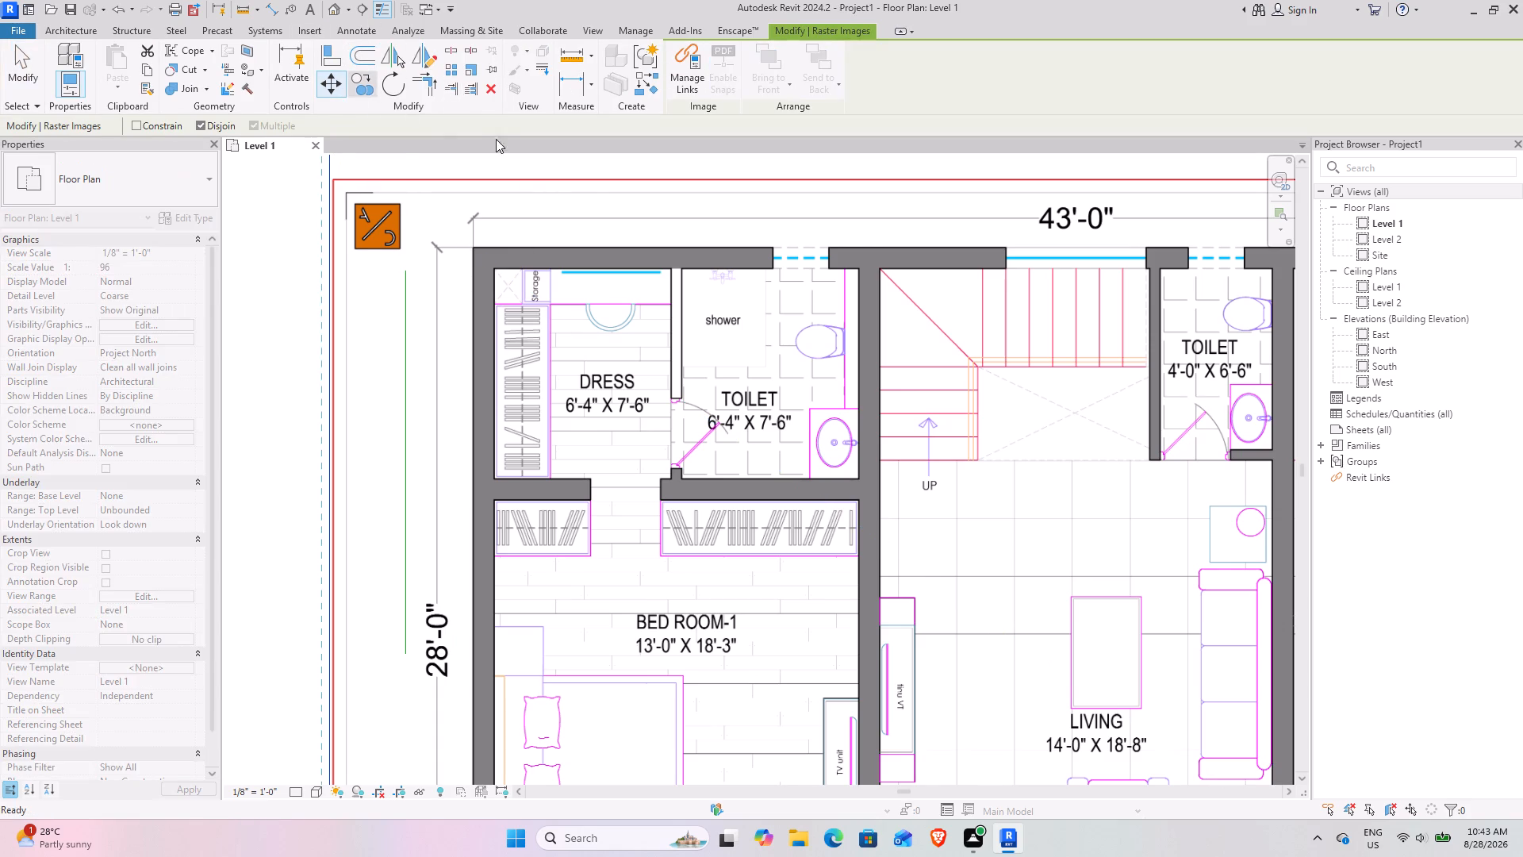
{"action": "left_click", "coordinate": [472, 240]}
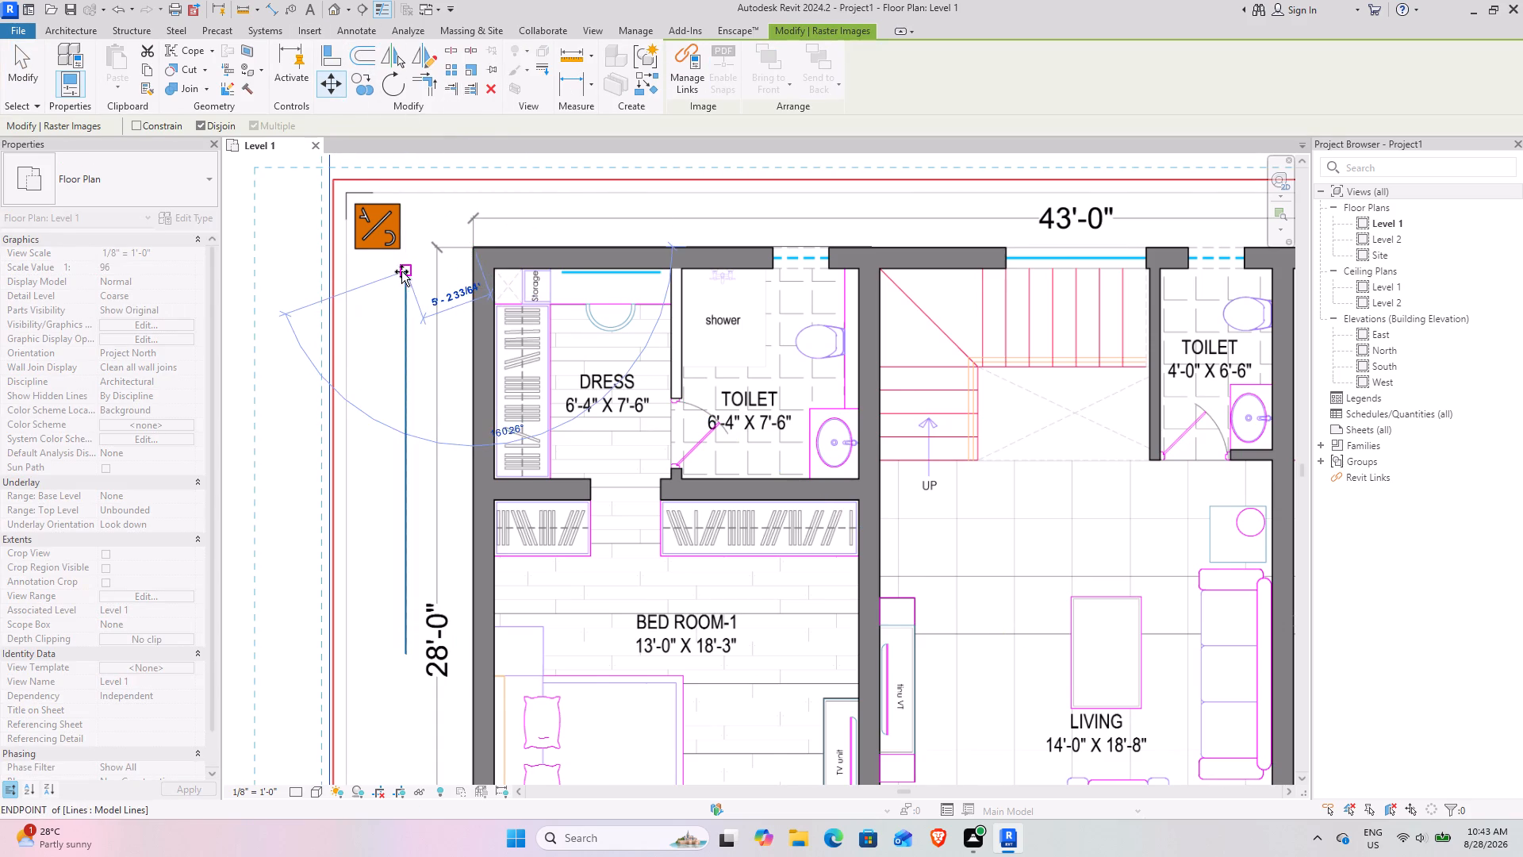
{"action": "left_click", "coordinate": [401, 271]}
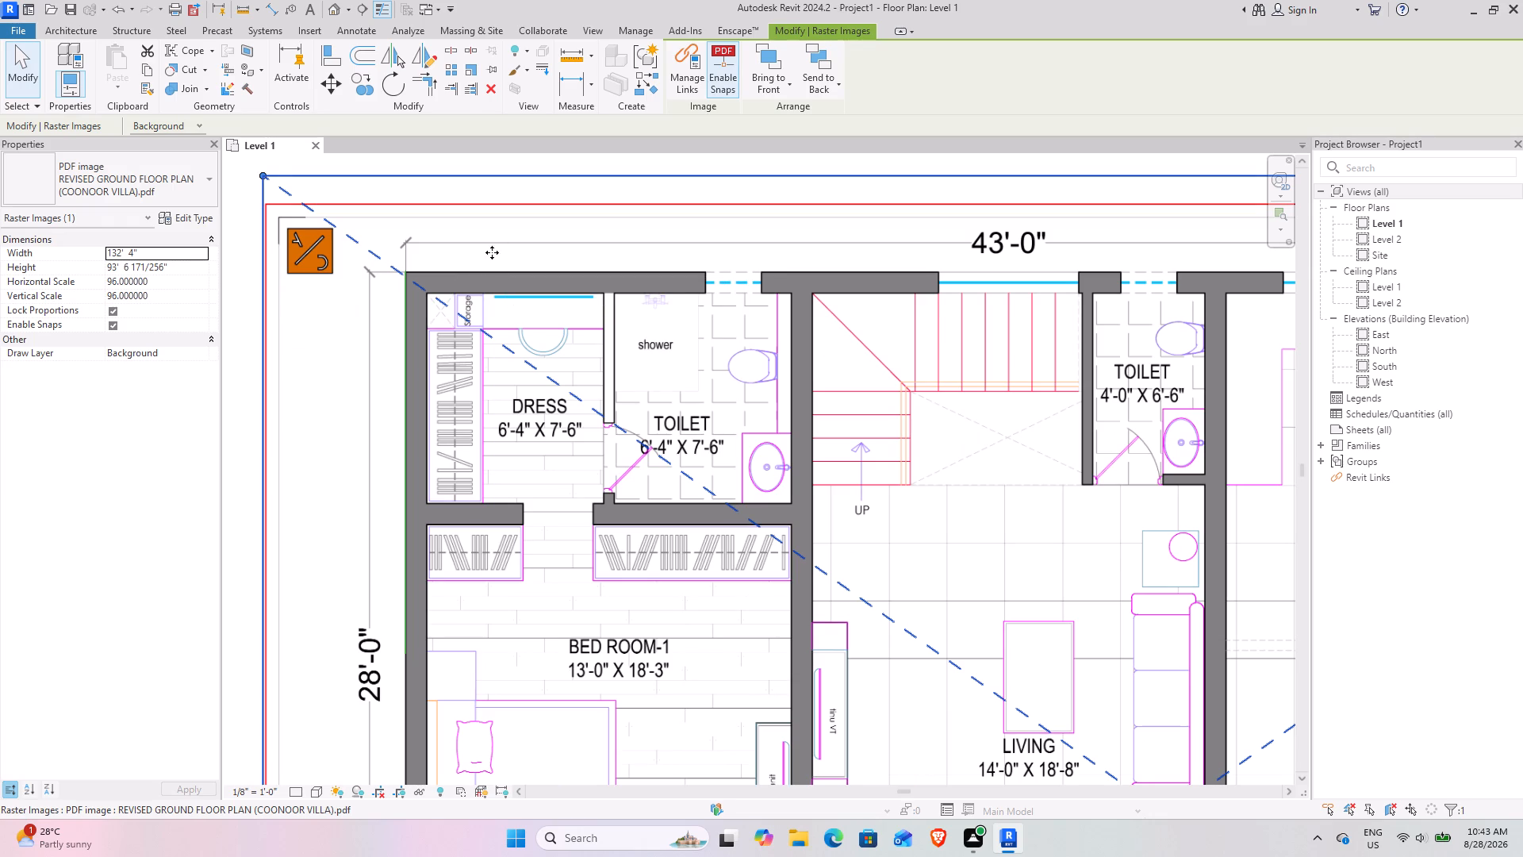
Scale the PDF plan graphically from its upper-left outer wall corner, bringing the lower-left outer corner to the 28' line's lower endpoint.
{"action": "left_click", "coordinate": [473, 72]}
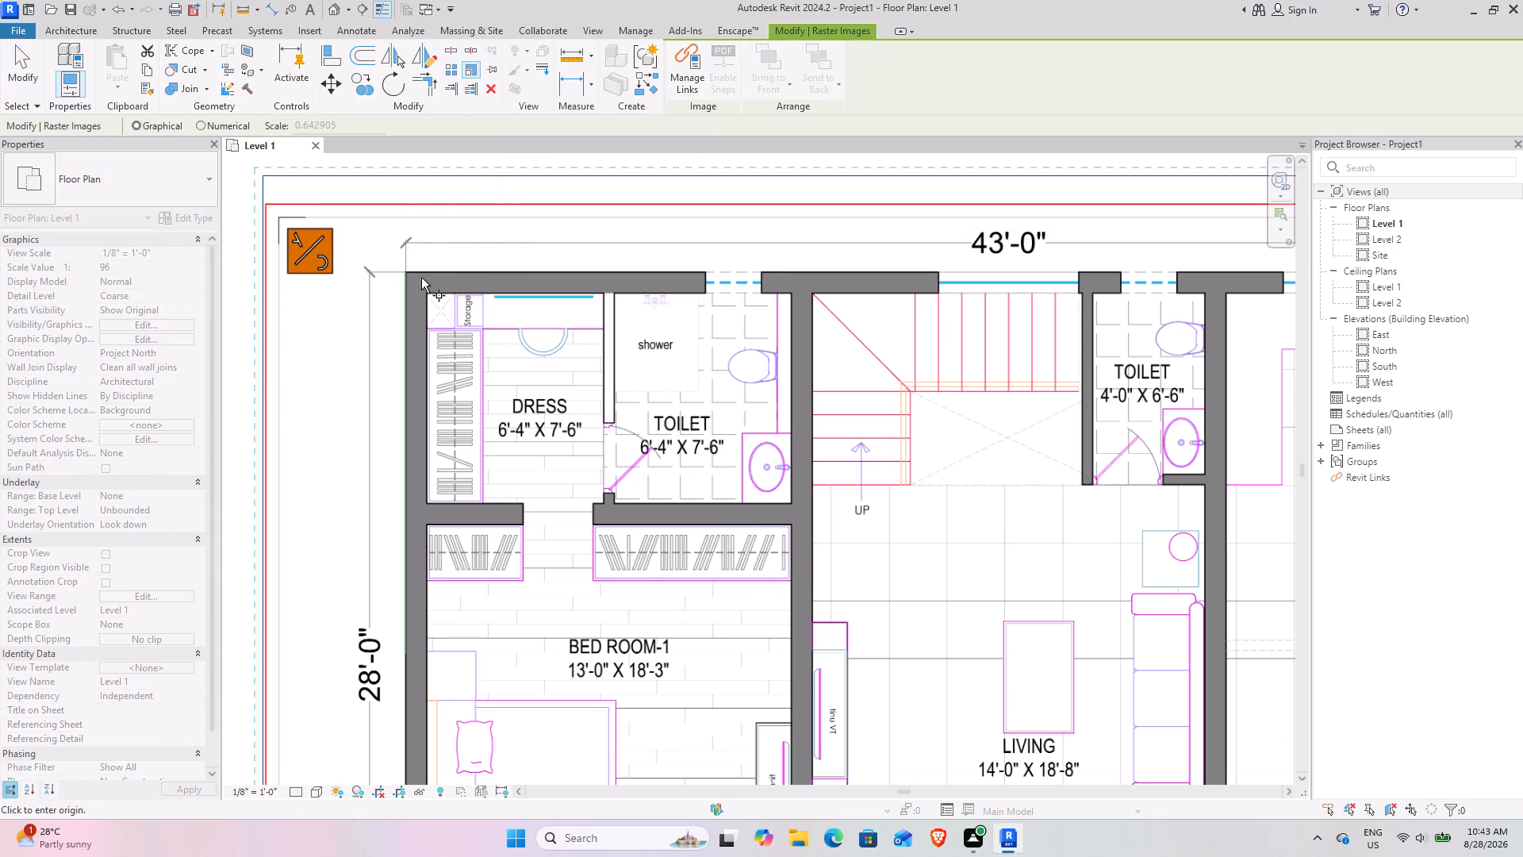
{"action": "scroll", "coordinate": [414, 271], "scroll_direction": "up", "scroll_amount": 11}
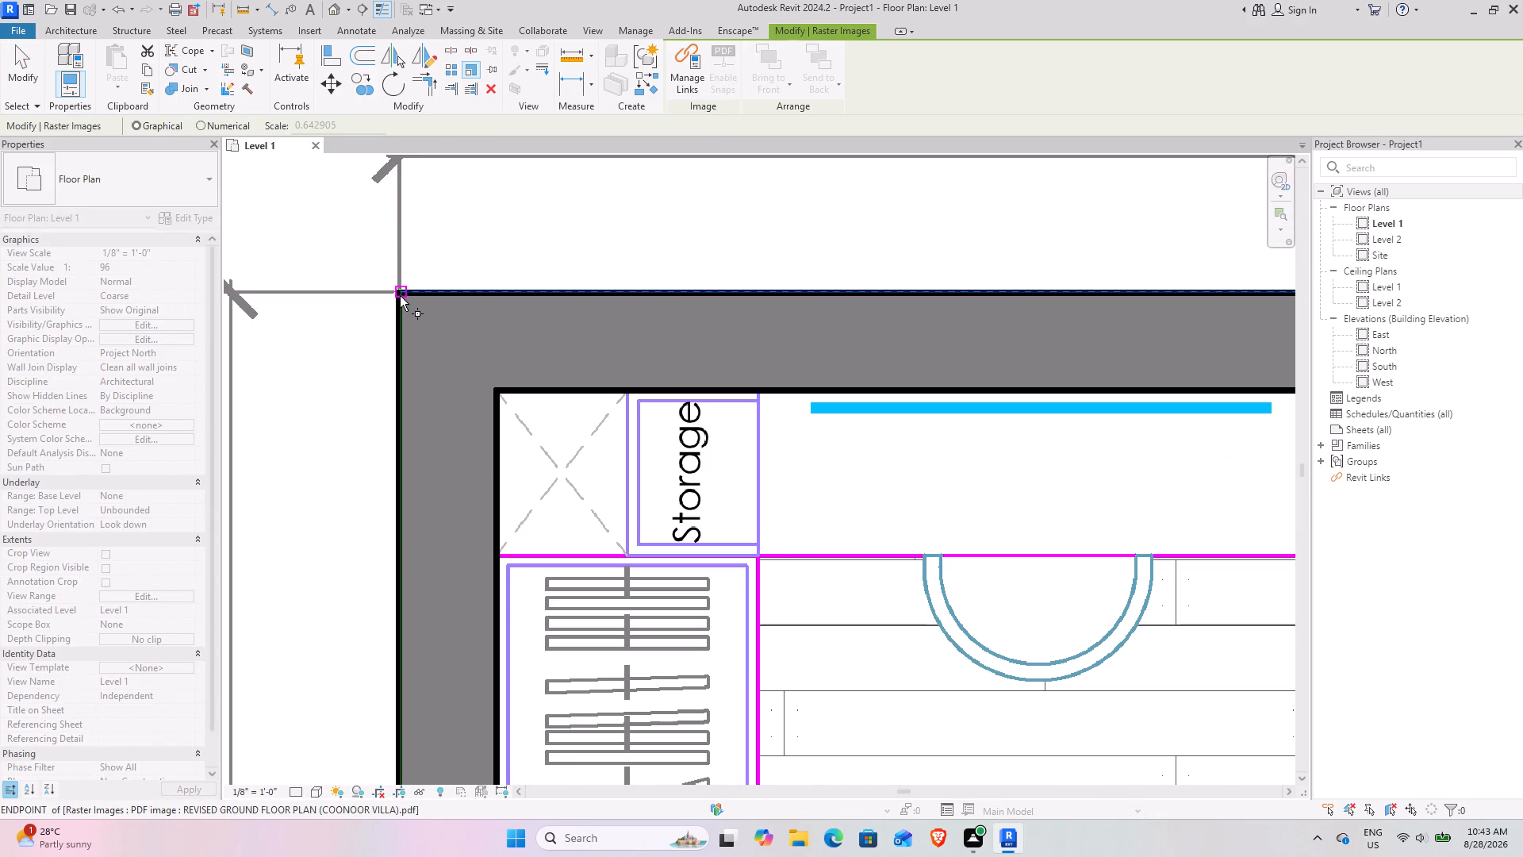
{"action": "left_click", "coordinate": [400, 296]}
{"action": "scroll", "coordinate": [539, 376], "scroll_direction": "down", "scroll_amount": 20}
{"action": "scroll", "coordinate": [539, 376], "scroll_direction": "down", "scroll_amount": 1}
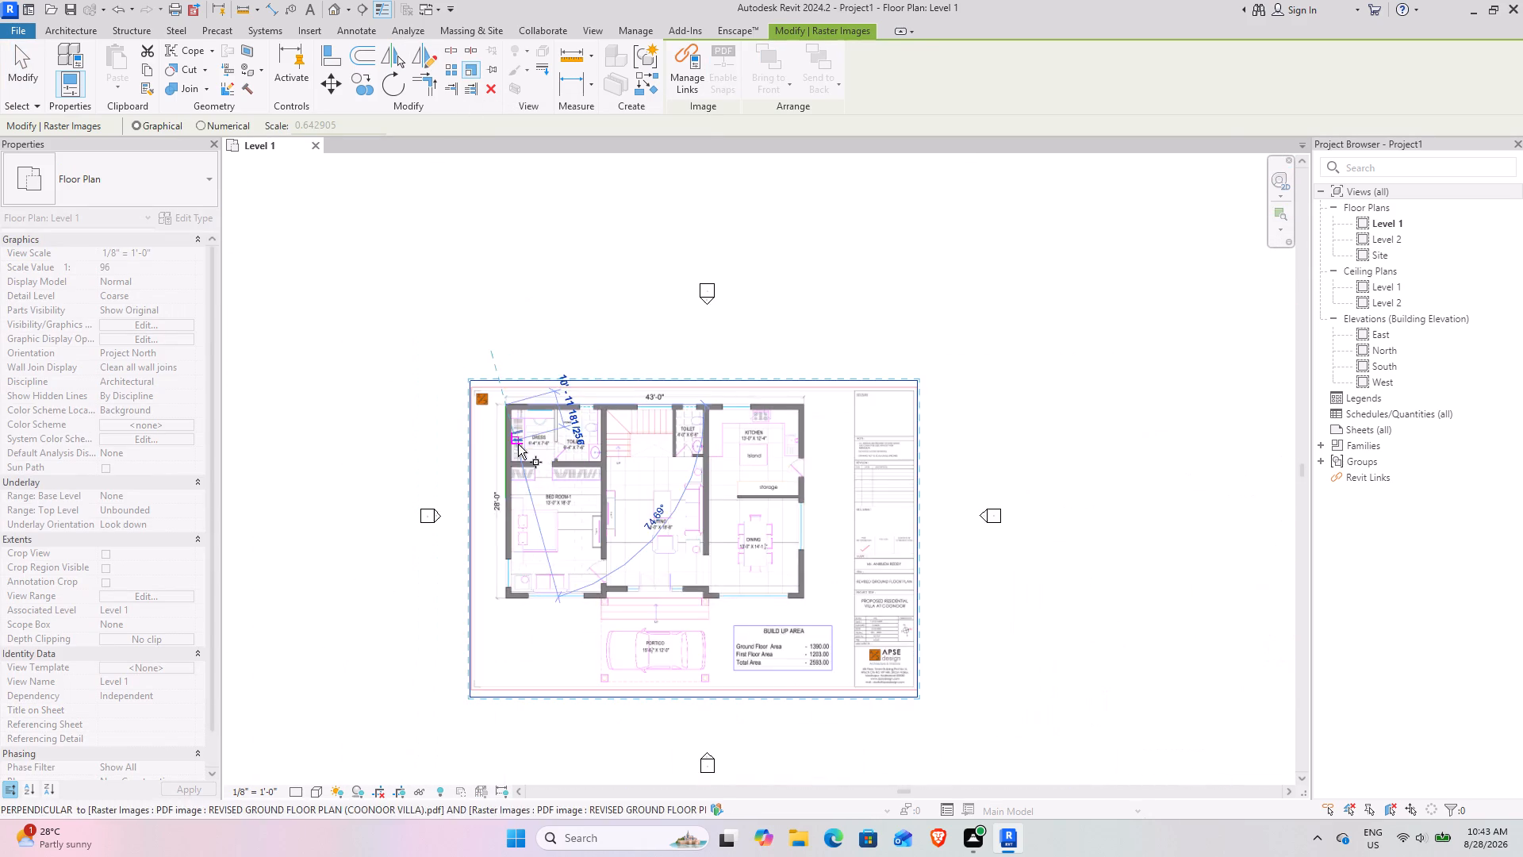
{"action": "middle_click_drag", "start_coordinate": [517, 445], "coordinate": [443, 337]}
{"action": "scroll", "coordinate": [416, 497], "scroll_direction": "up", "scroll_amount": 19}
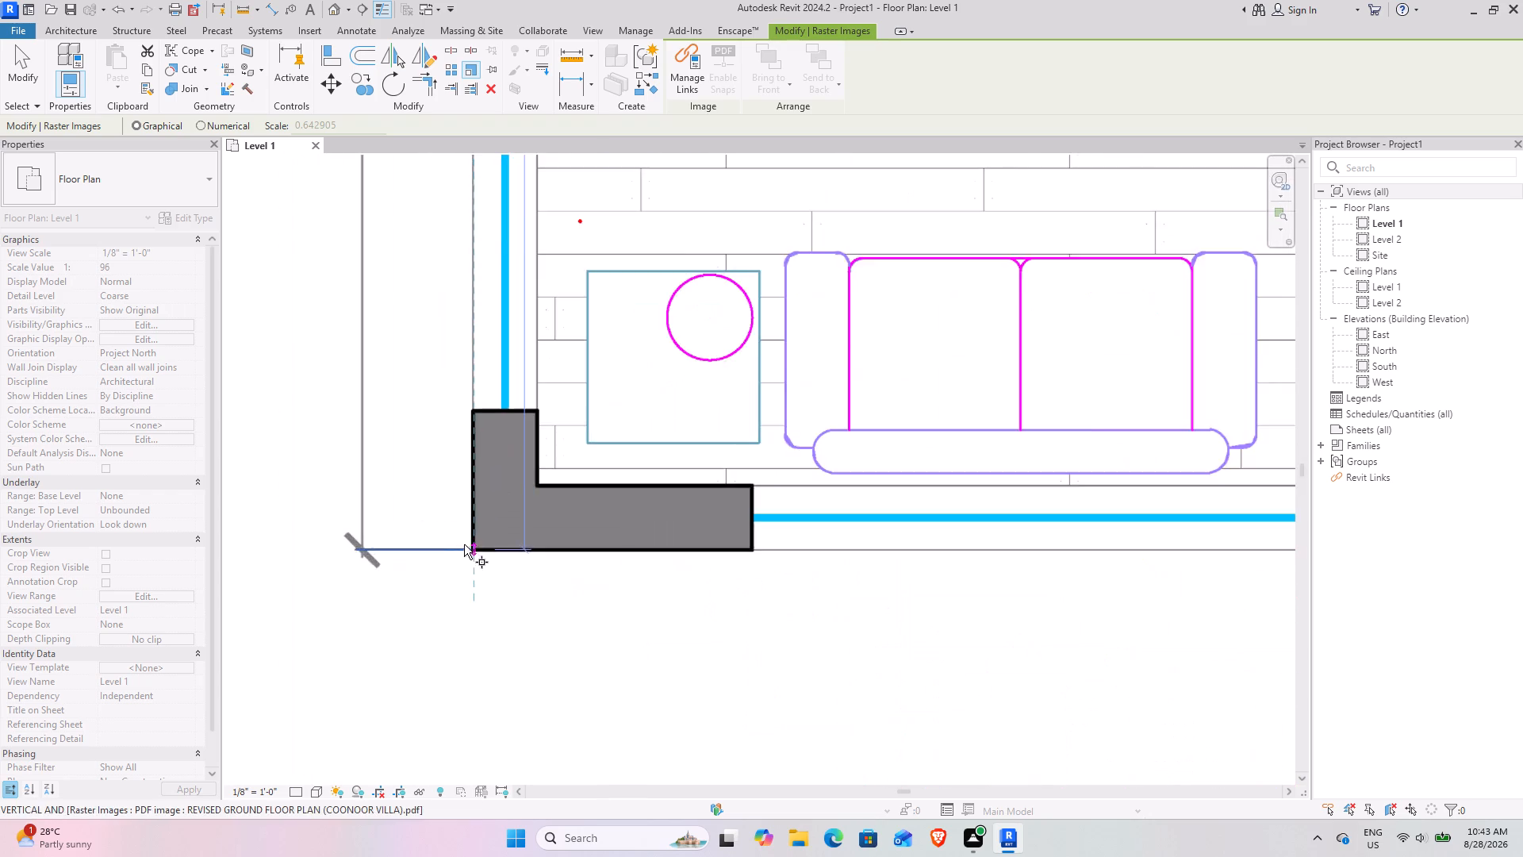
{"action": "scroll", "coordinate": [464, 544], "scroll_direction": "up", "scroll_amount": 12}
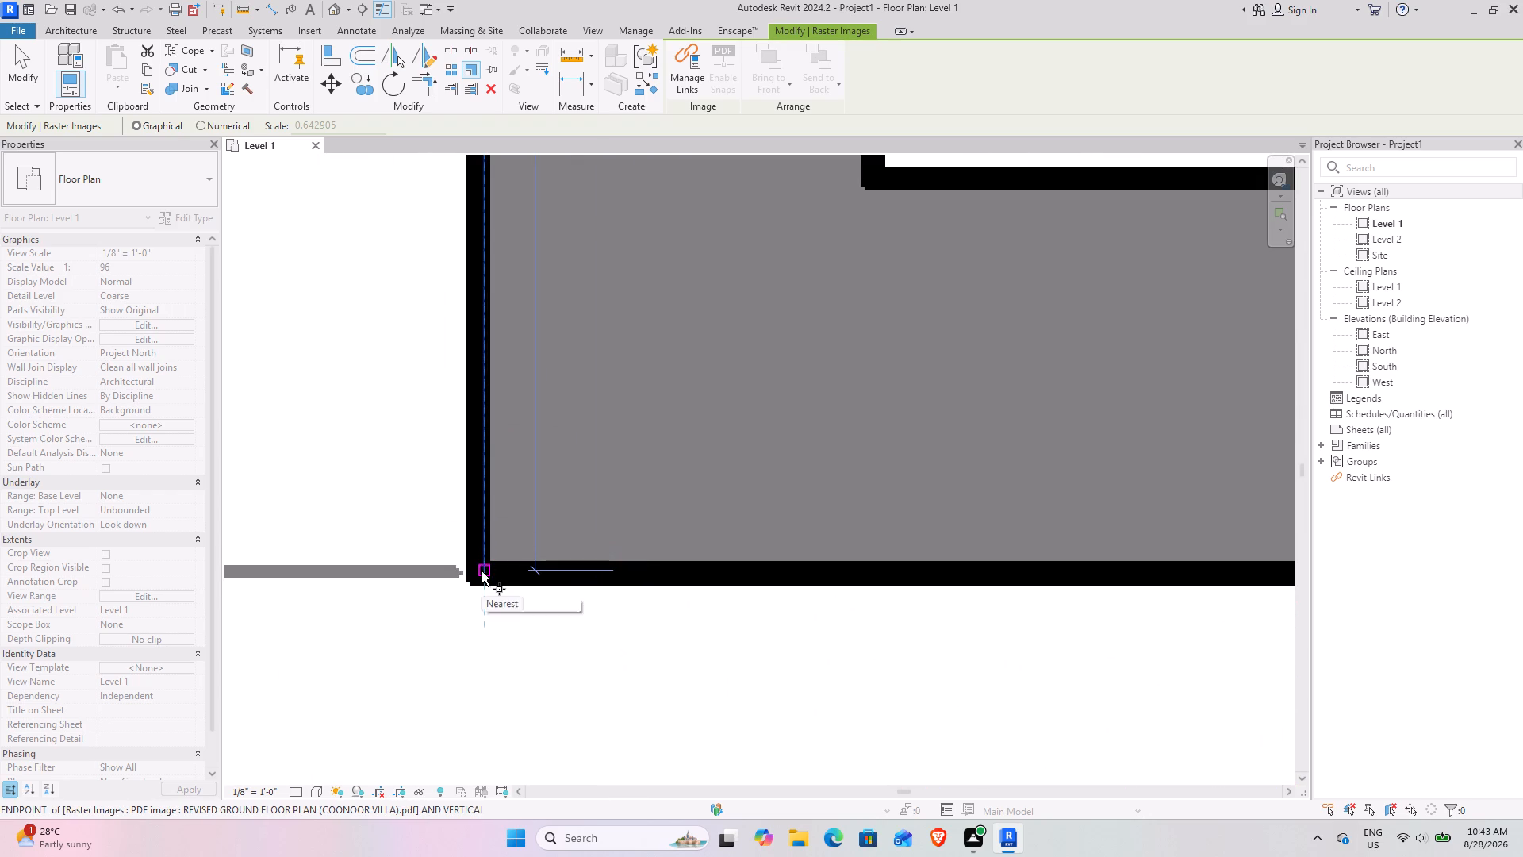
{"action": "left_click", "coordinate": [481, 571]}
{"action": "scroll", "coordinate": [447, 398], "scroll_direction": "down", "scroll_amount": 19}
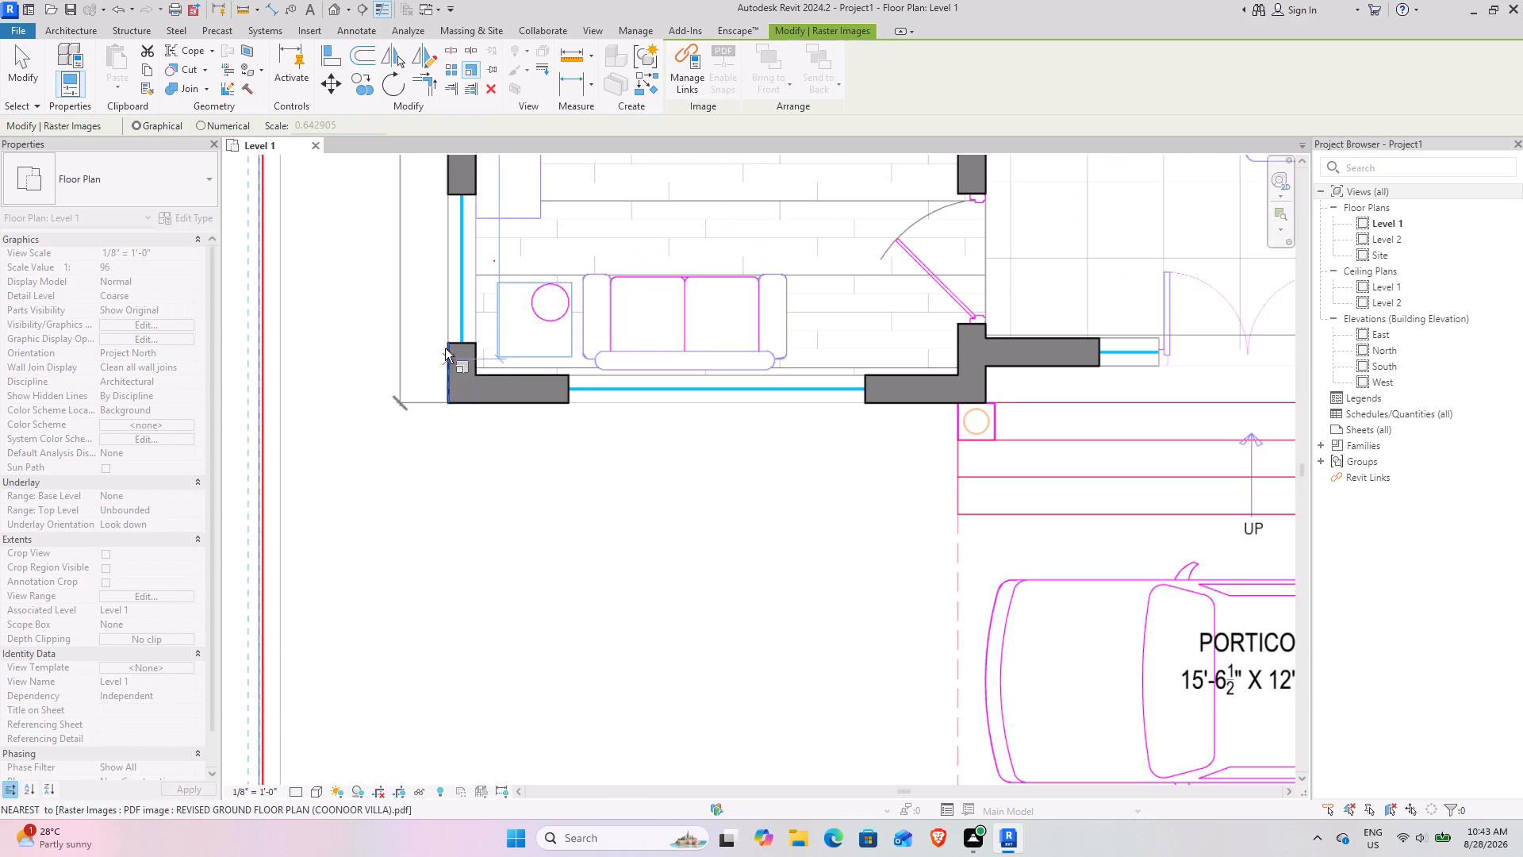
{"action": "middle_click_drag", "start_coordinate": [441, 374], "coordinate": [444, 755]}
{"action": "middle_click_drag", "start_coordinate": [423, 434], "coordinate": [424, 796]}
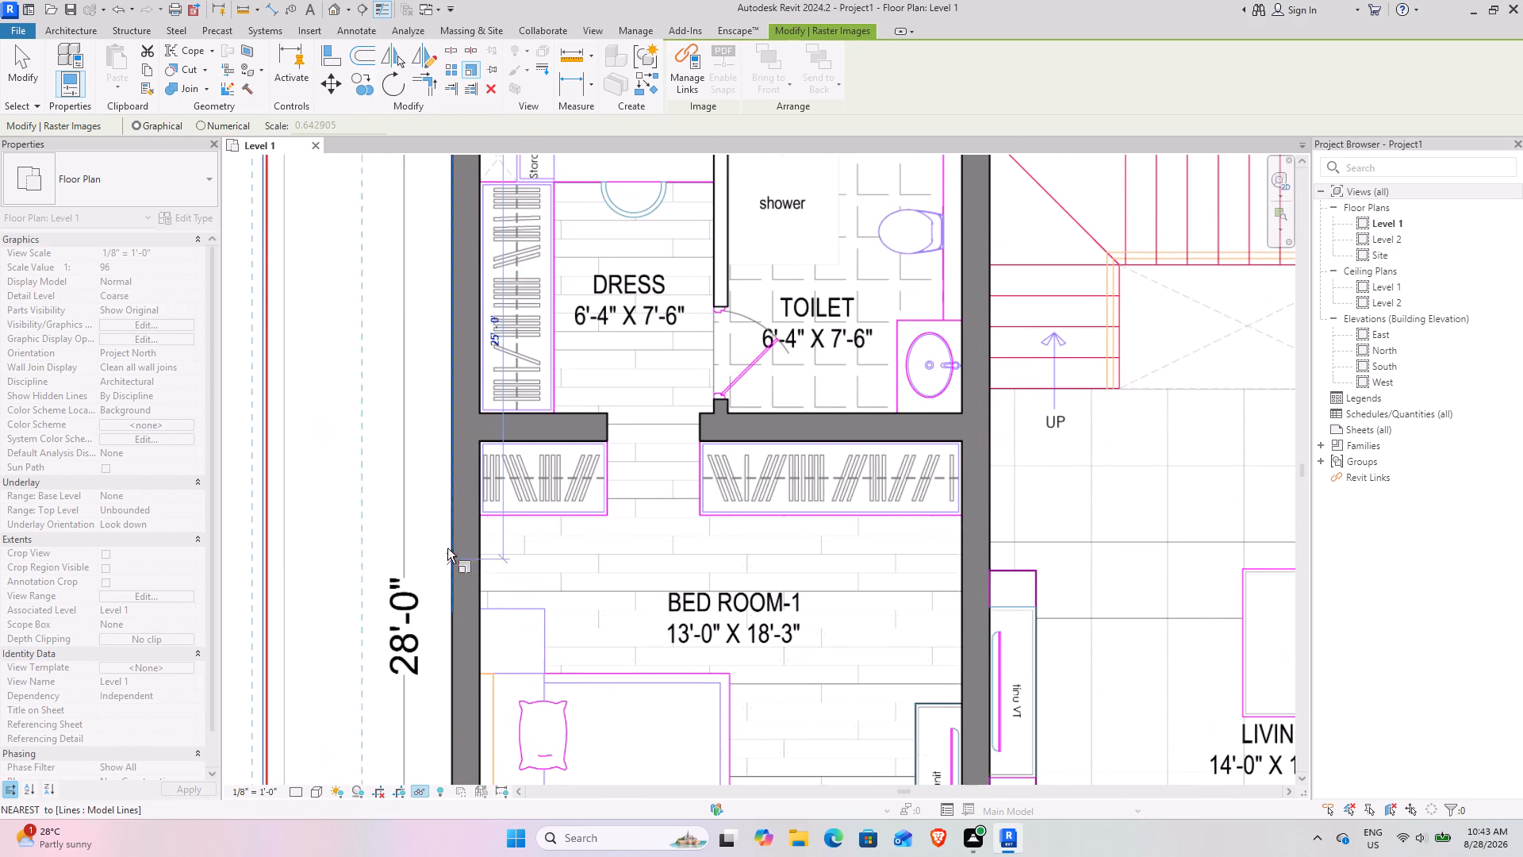
{"action": "scroll", "coordinate": [441, 365], "scroll_direction": "up", "scroll_amount": 2}
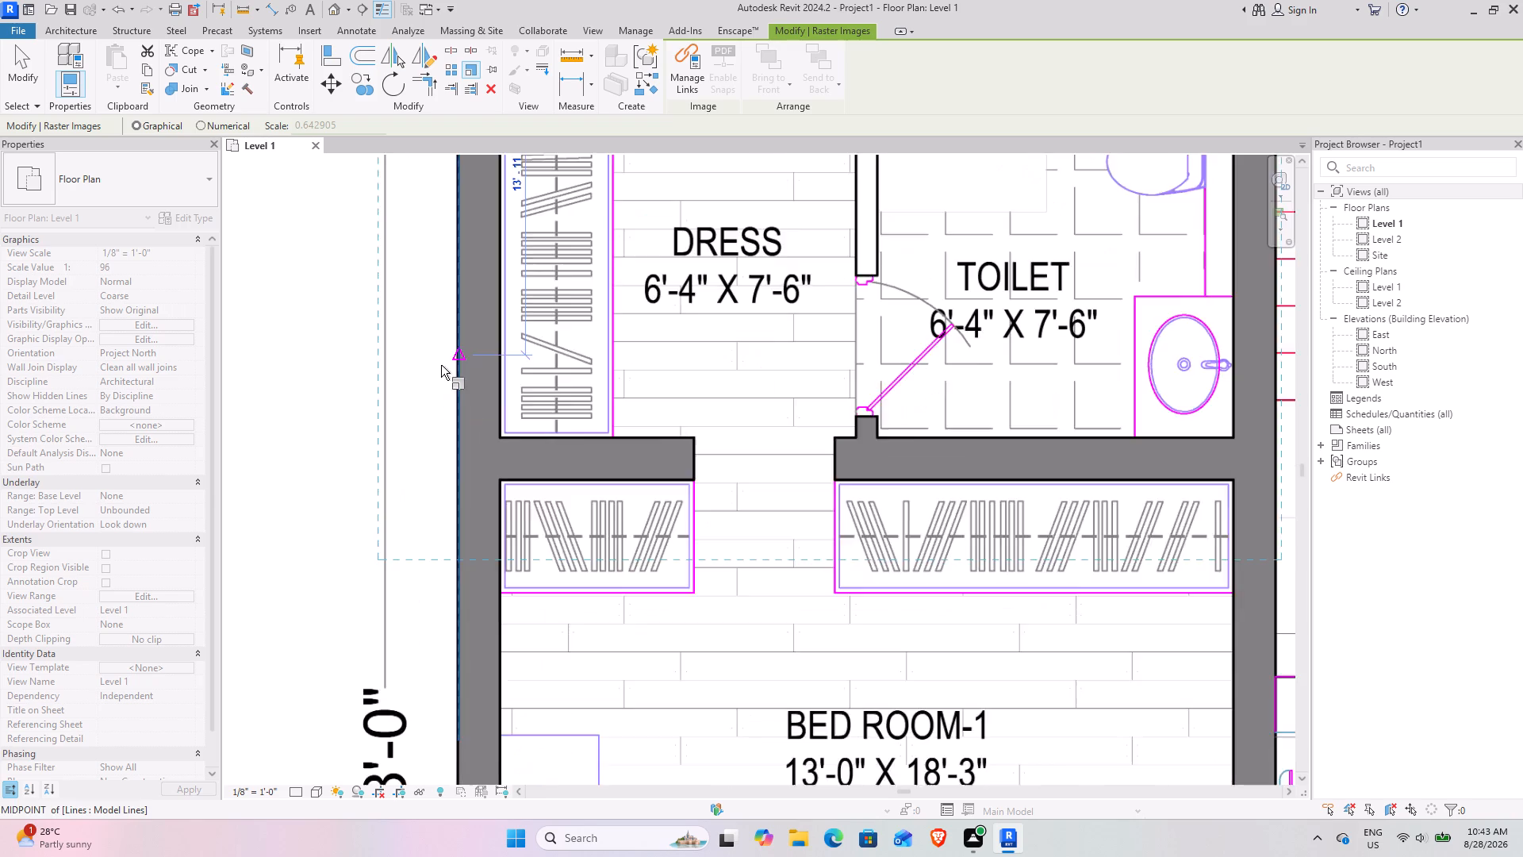
{"action": "scroll", "coordinate": [441, 365], "scroll_direction": "up", "scroll_amount": 10}
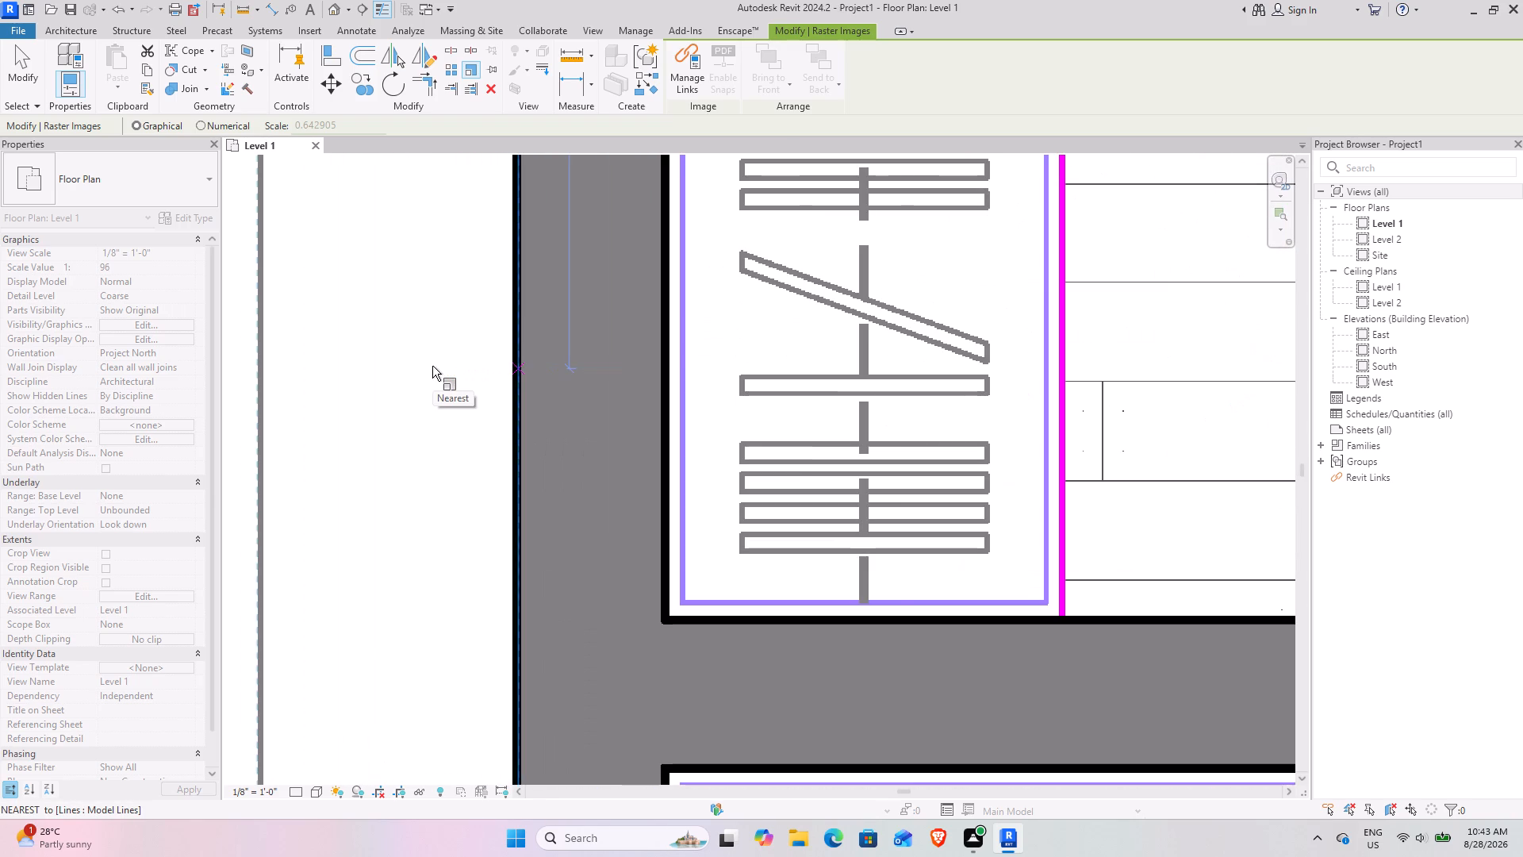
{"action": "middle_click_drag", "start_coordinate": [628, 338], "coordinate": [571, 762]}
{"action": "scroll", "coordinate": [524, 617], "scroll_direction": "down", "scroll_amount": 9}
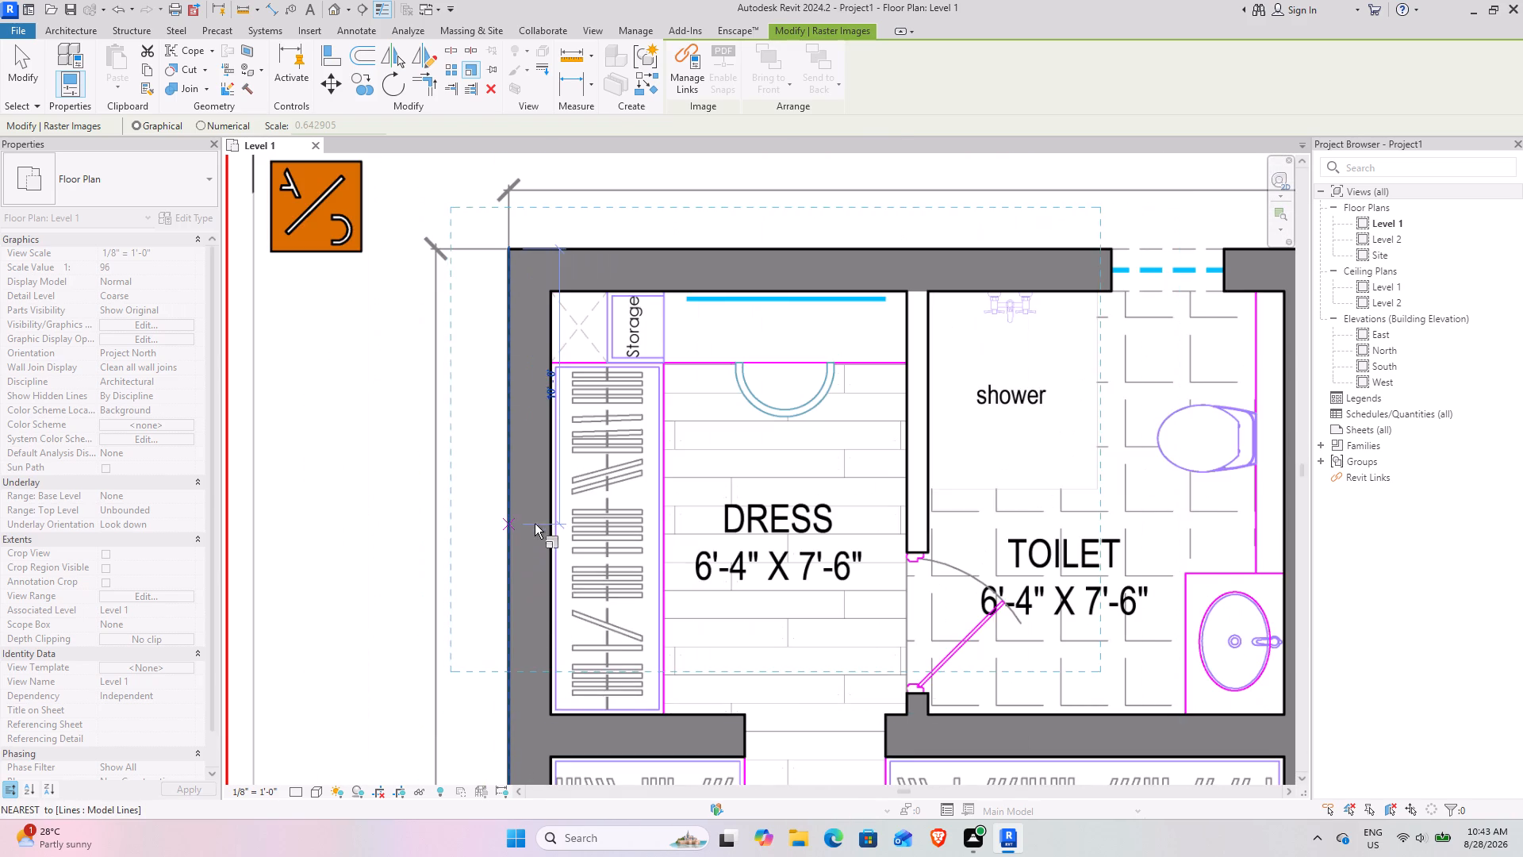
{"action": "middle_click_drag", "start_coordinate": [532, 591], "coordinate": [471, 287]}
{"action": "middle_click_drag", "start_coordinate": [493, 611], "coordinate": [565, 432]}
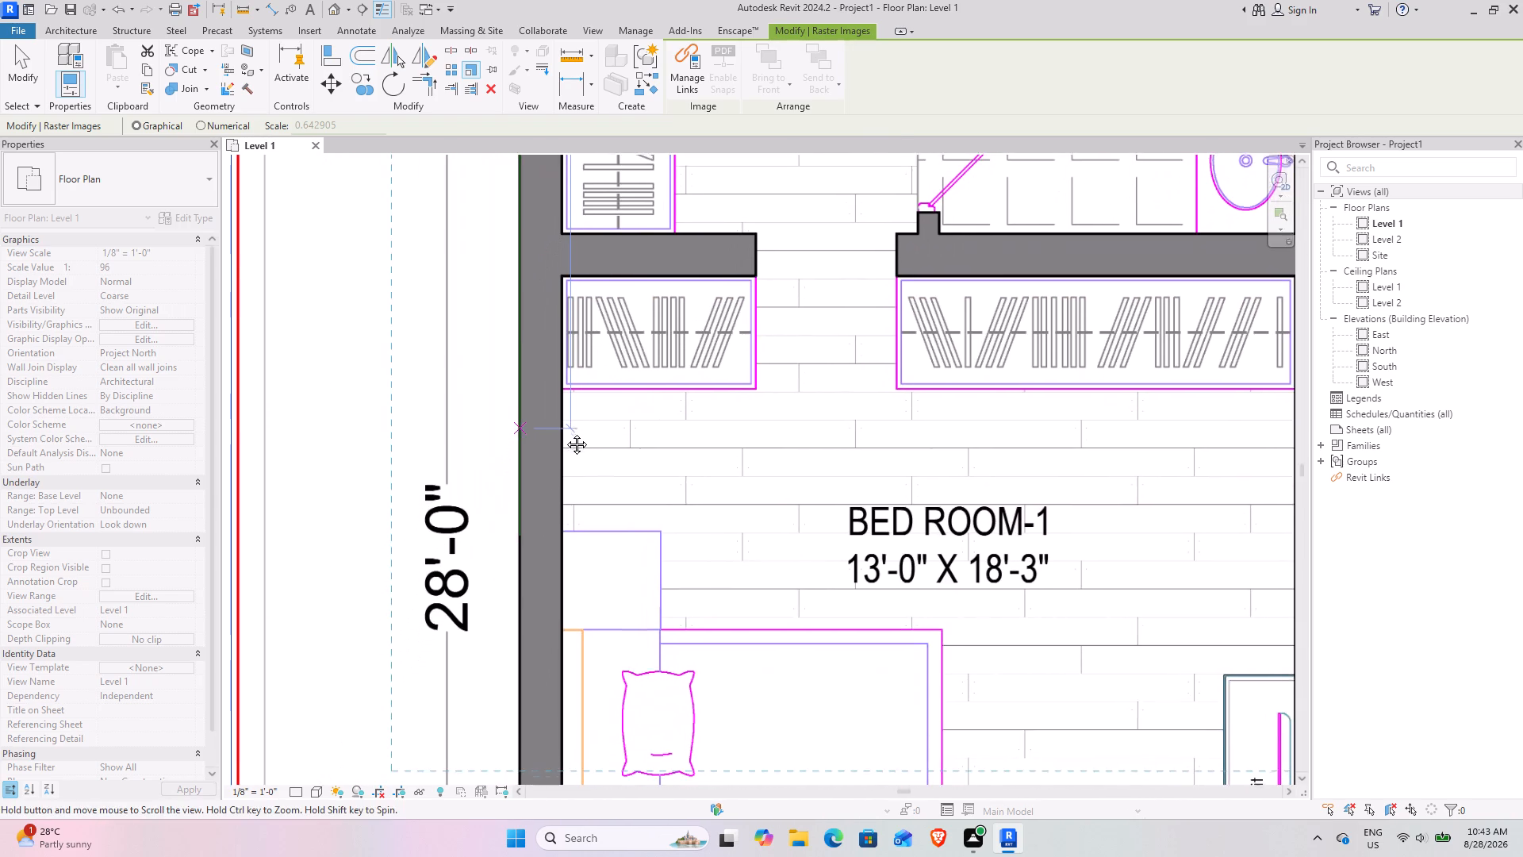
{"action": "middle_click_drag", "start_coordinate": [565, 432], "coordinate": [564, 423]}
{"action": "scroll", "coordinate": [522, 536], "scroll_direction": "up", "scroll_amount": 10}
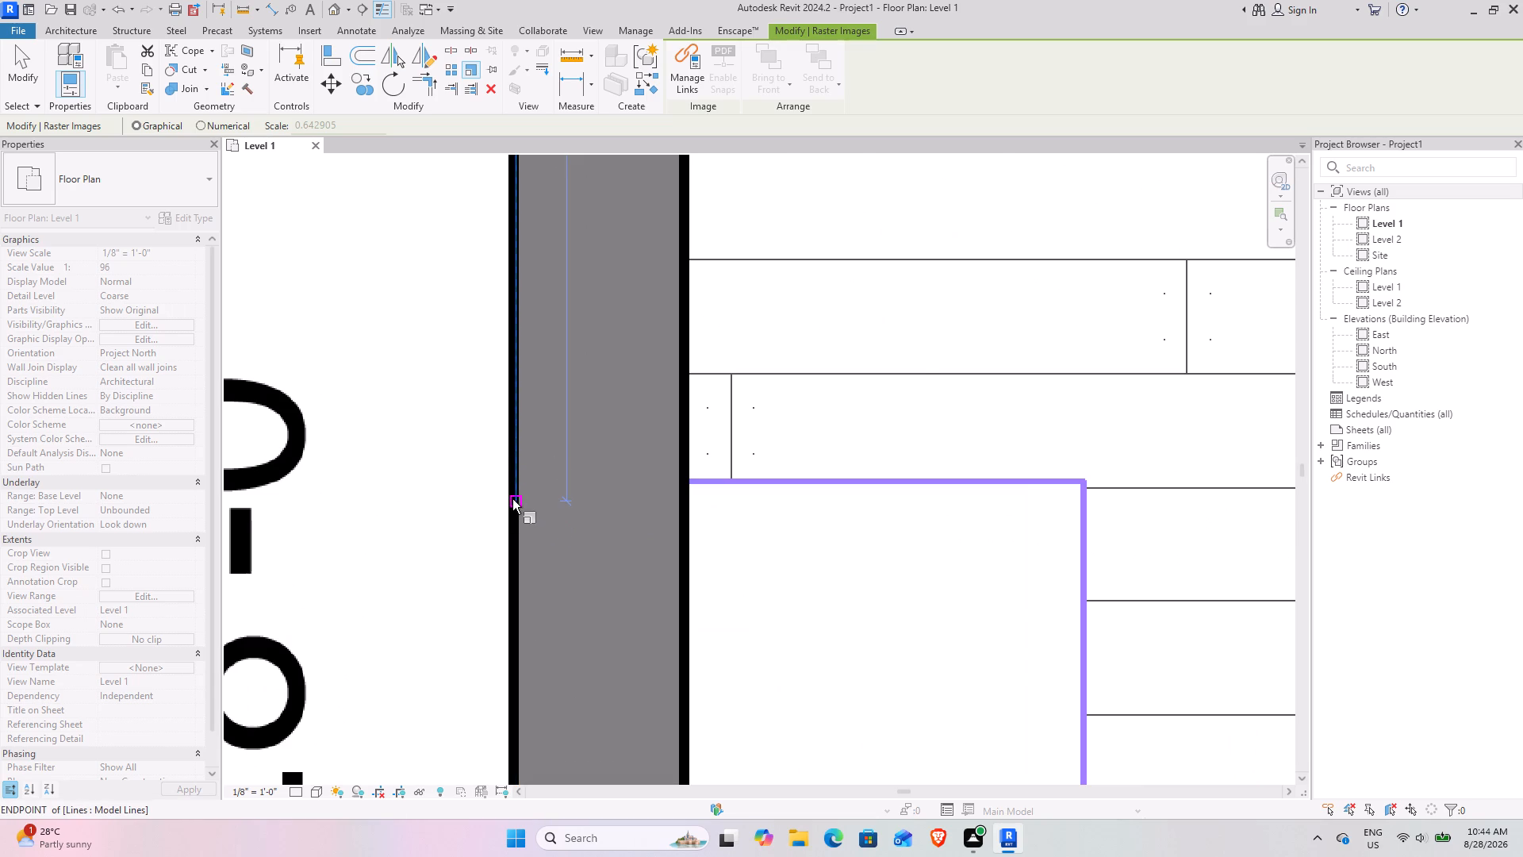
{"action": "left_click", "coordinate": [516, 500]}
Check how the 28' model line's upper and lower endpoints align with the plan's left exterior wall corners.
{"action": "scroll", "coordinate": [616, 518], "scroll_direction": "down", "scroll_amount": 13}
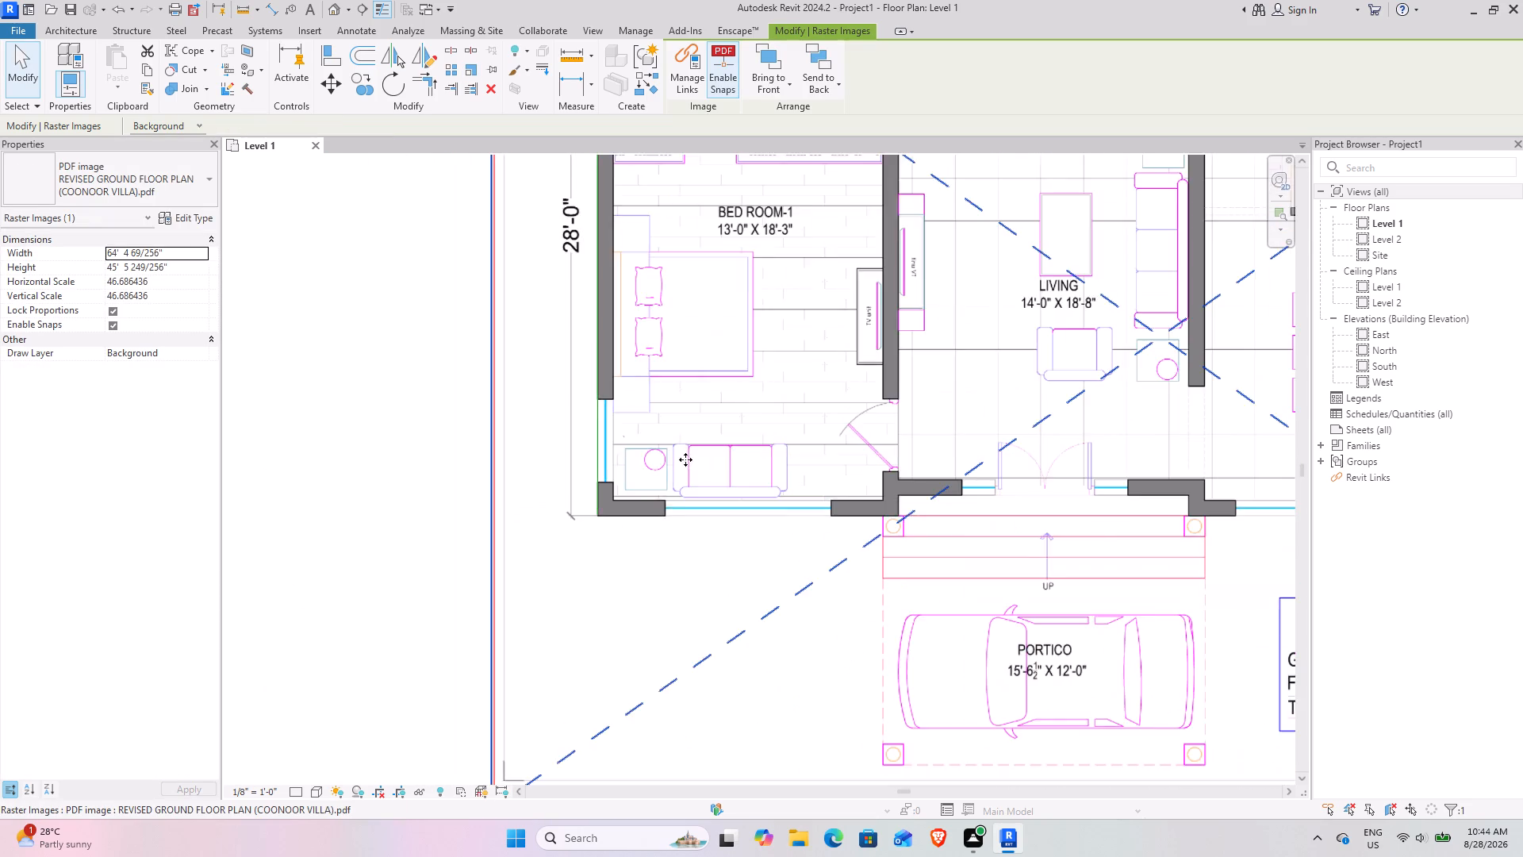
{"action": "middle_click_drag", "start_coordinate": [682, 459], "coordinate": [490, 779]}
{"action": "scroll", "coordinate": [338, 302], "scroll_direction": "up", "scroll_amount": 19}
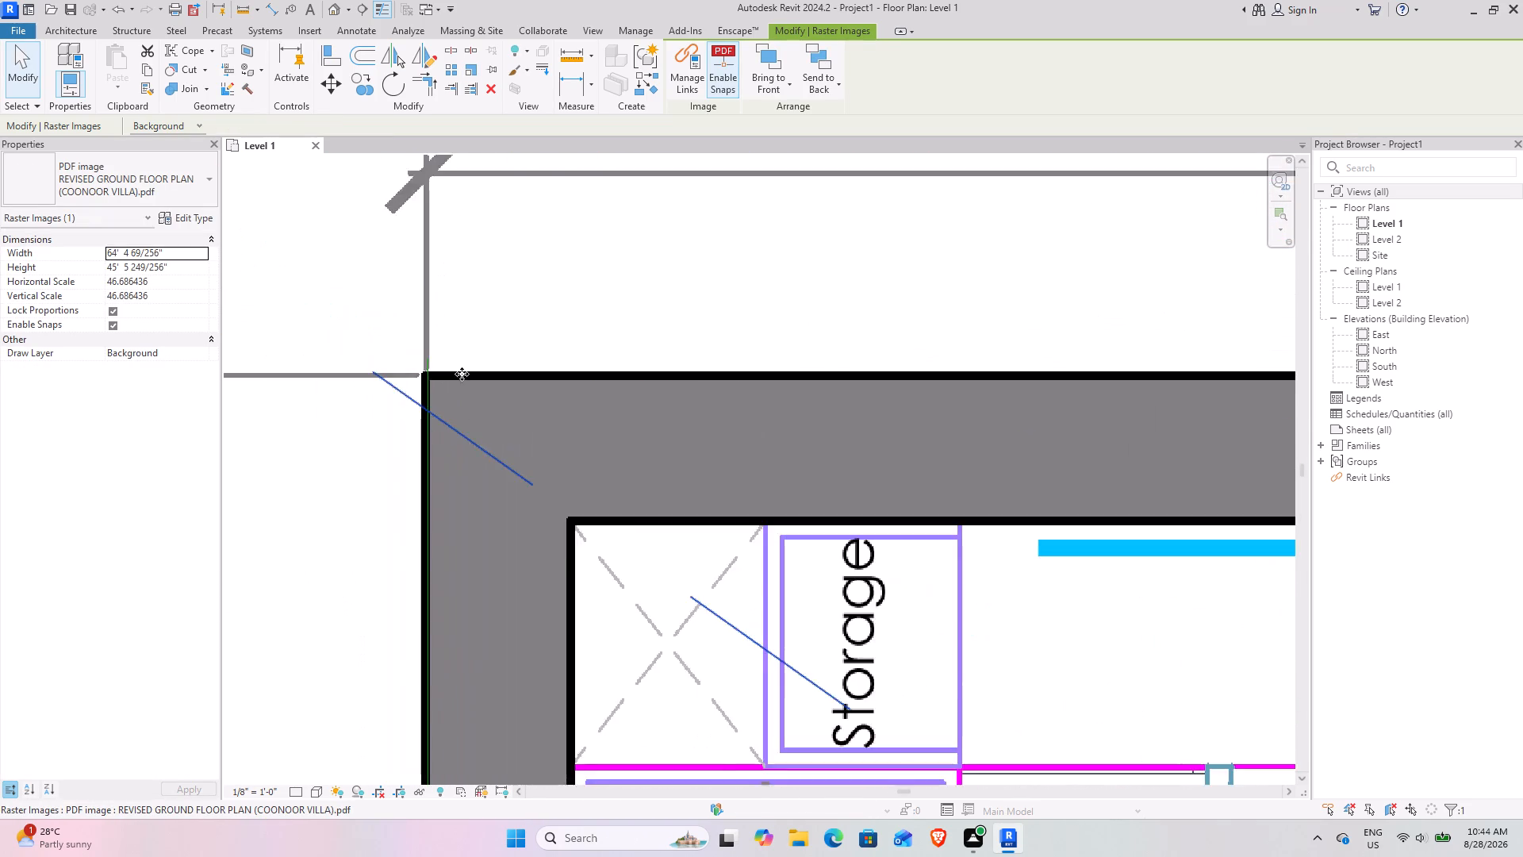
{"action": "scroll", "coordinate": [462, 374], "scroll_direction": "up", "scroll_amount": 6}
{"action": "key", "text": "Escape"}
{"action": "key", "text": "Escape"}
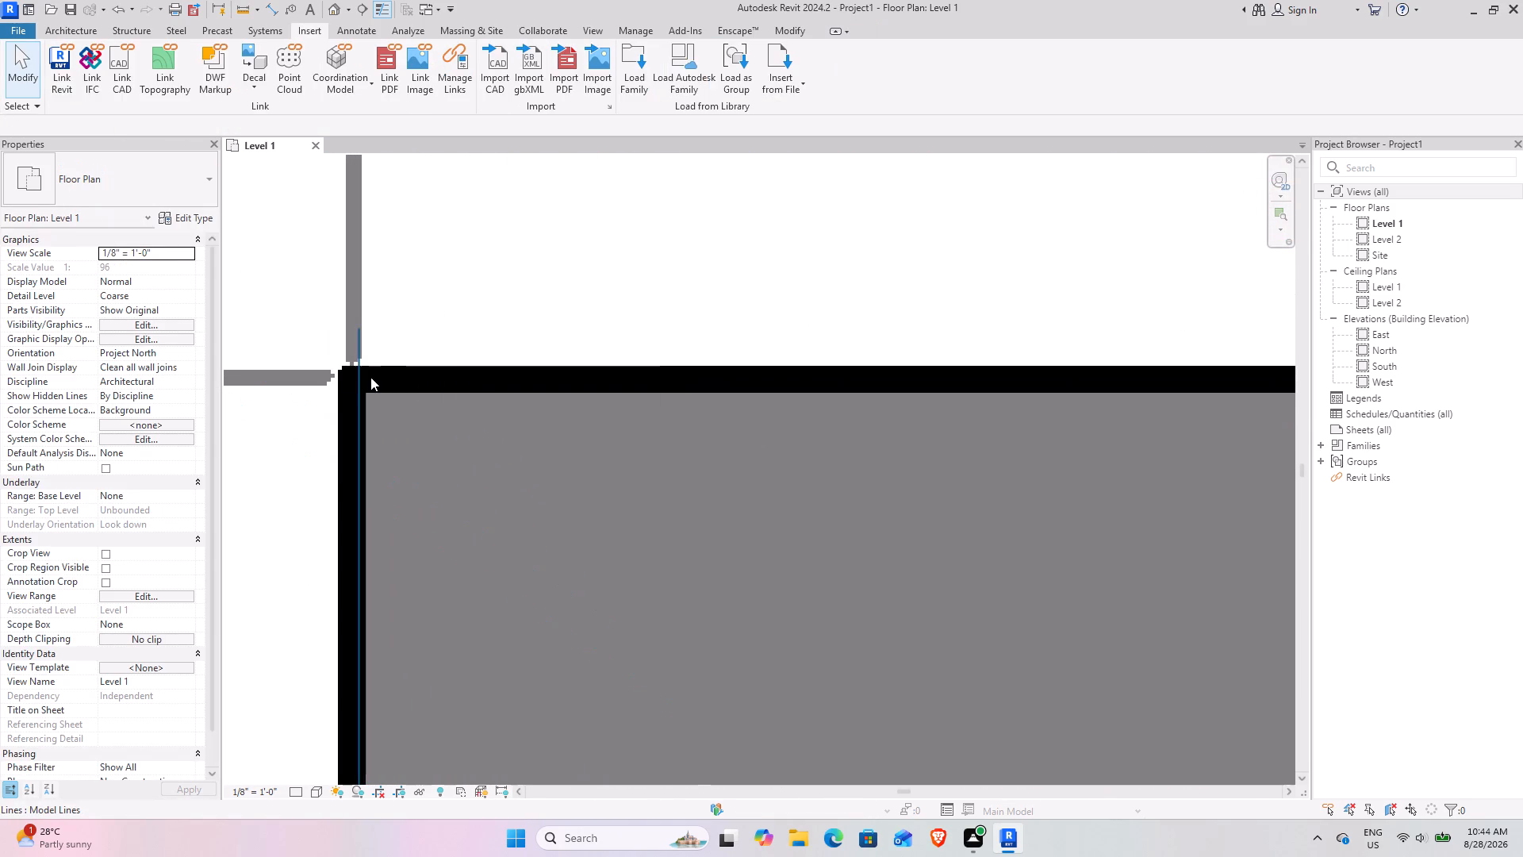
{"action": "left_click", "coordinate": [354, 380]}
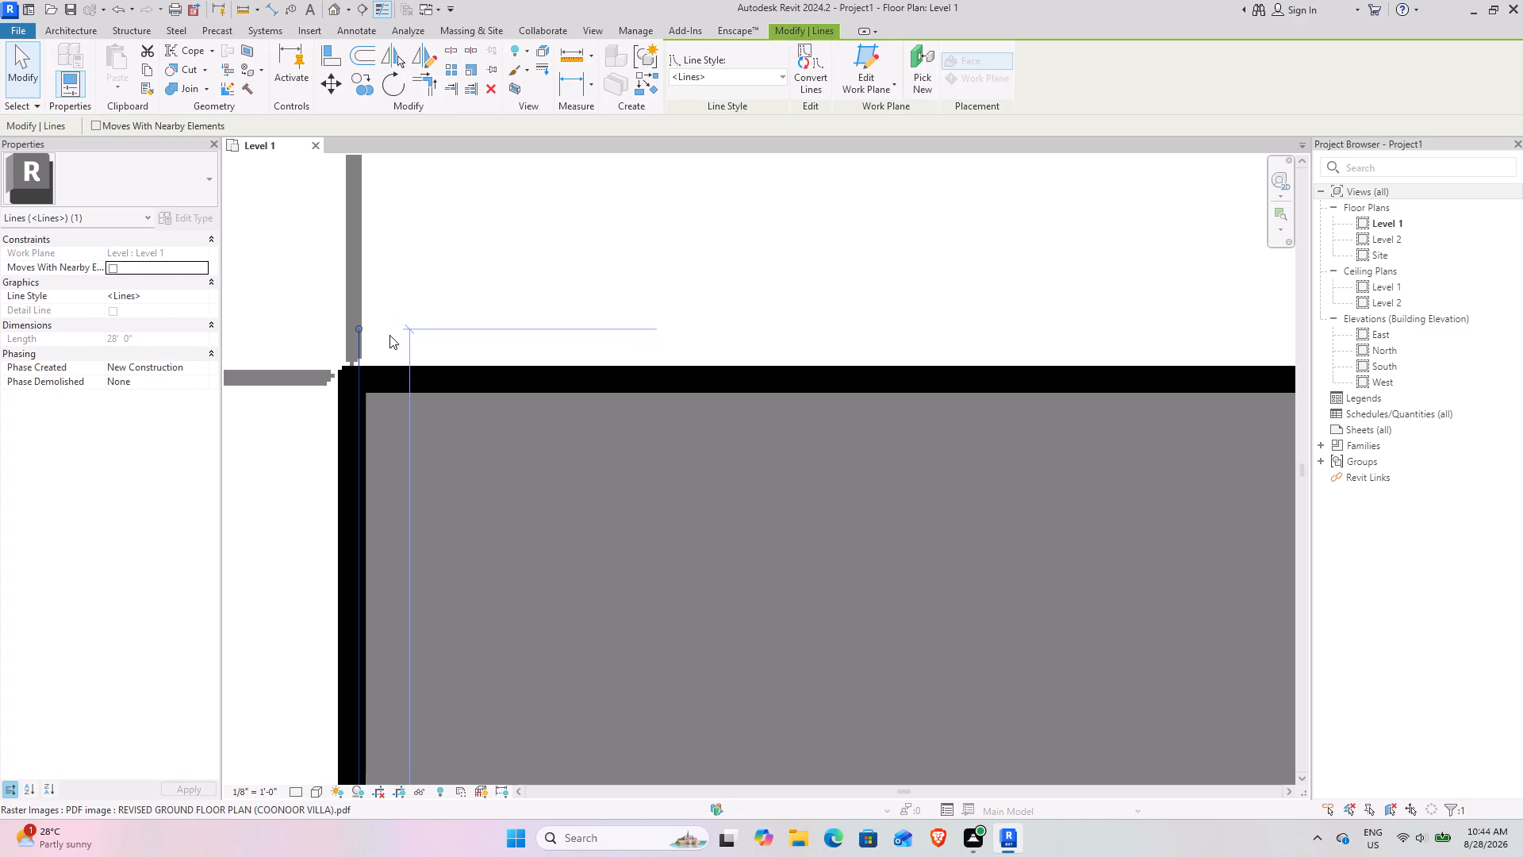
{"action": "scroll", "coordinate": [499, 384], "scroll_direction": "down", "scroll_amount": 20}
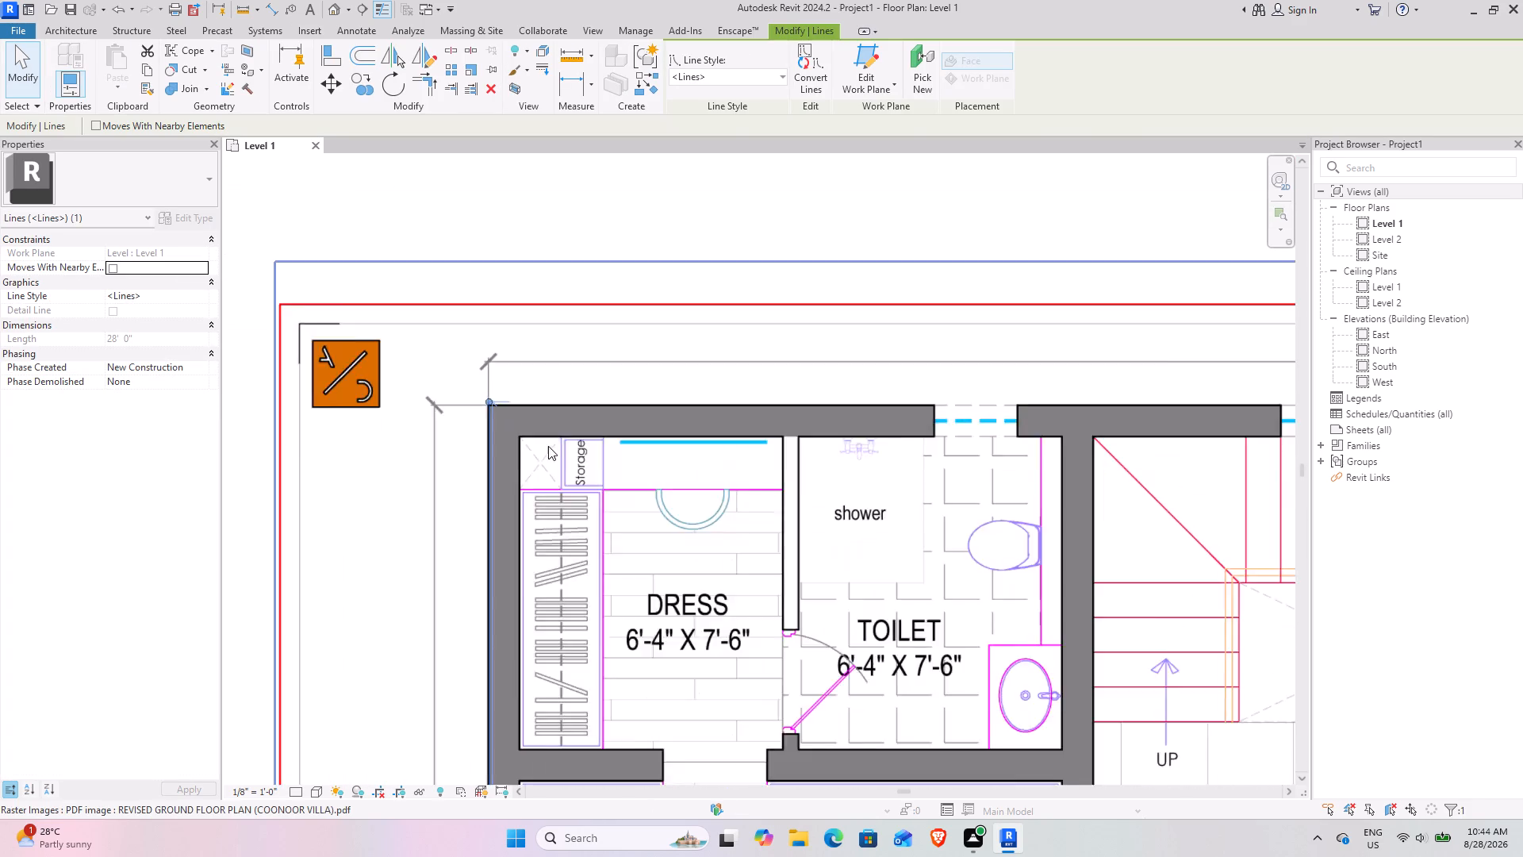
{"action": "scroll", "coordinate": [548, 446], "scroll_direction": "down", "scroll_amount": 5}
{"action": "middle_click_drag", "start_coordinate": [515, 516], "coordinate": [467, 342]}
{"action": "middle_click_drag", "start_coordinate": [537, 690], "coordinate": [448, 481]}
{"action": "scroll", "coordinate": [366, 572], "scroll_direction": "up", "scroll_amount": 2}
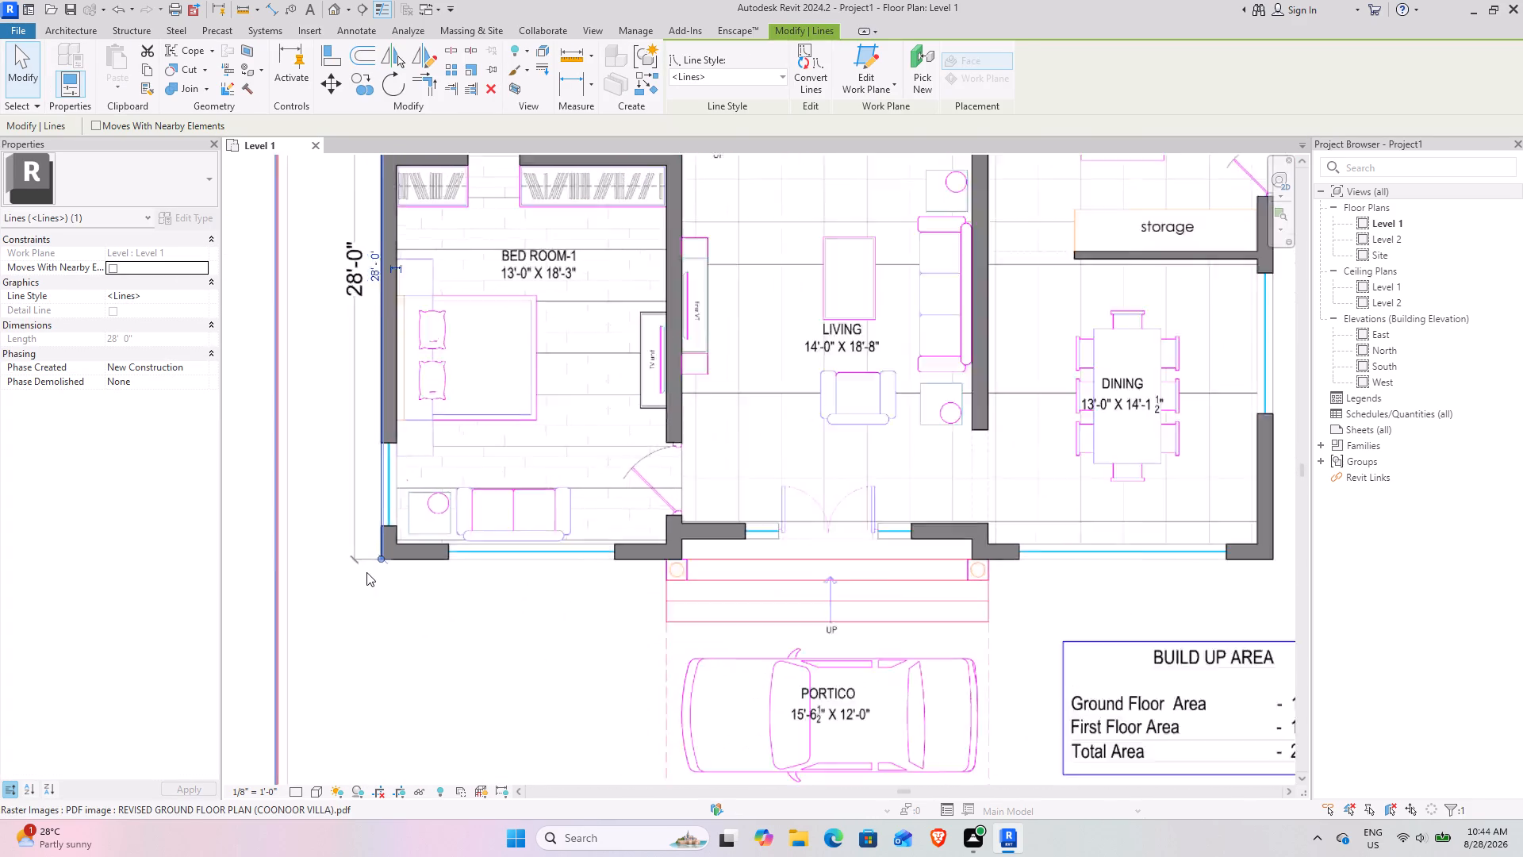
{"action": "scroll", "coordinate": [366, 572], "scroll_direction": "up", "scroll_amount": 20}
{"action": "scroll", "coordinate": [366, 572], "scroll_direction": "up", "scroll_amount": 10}
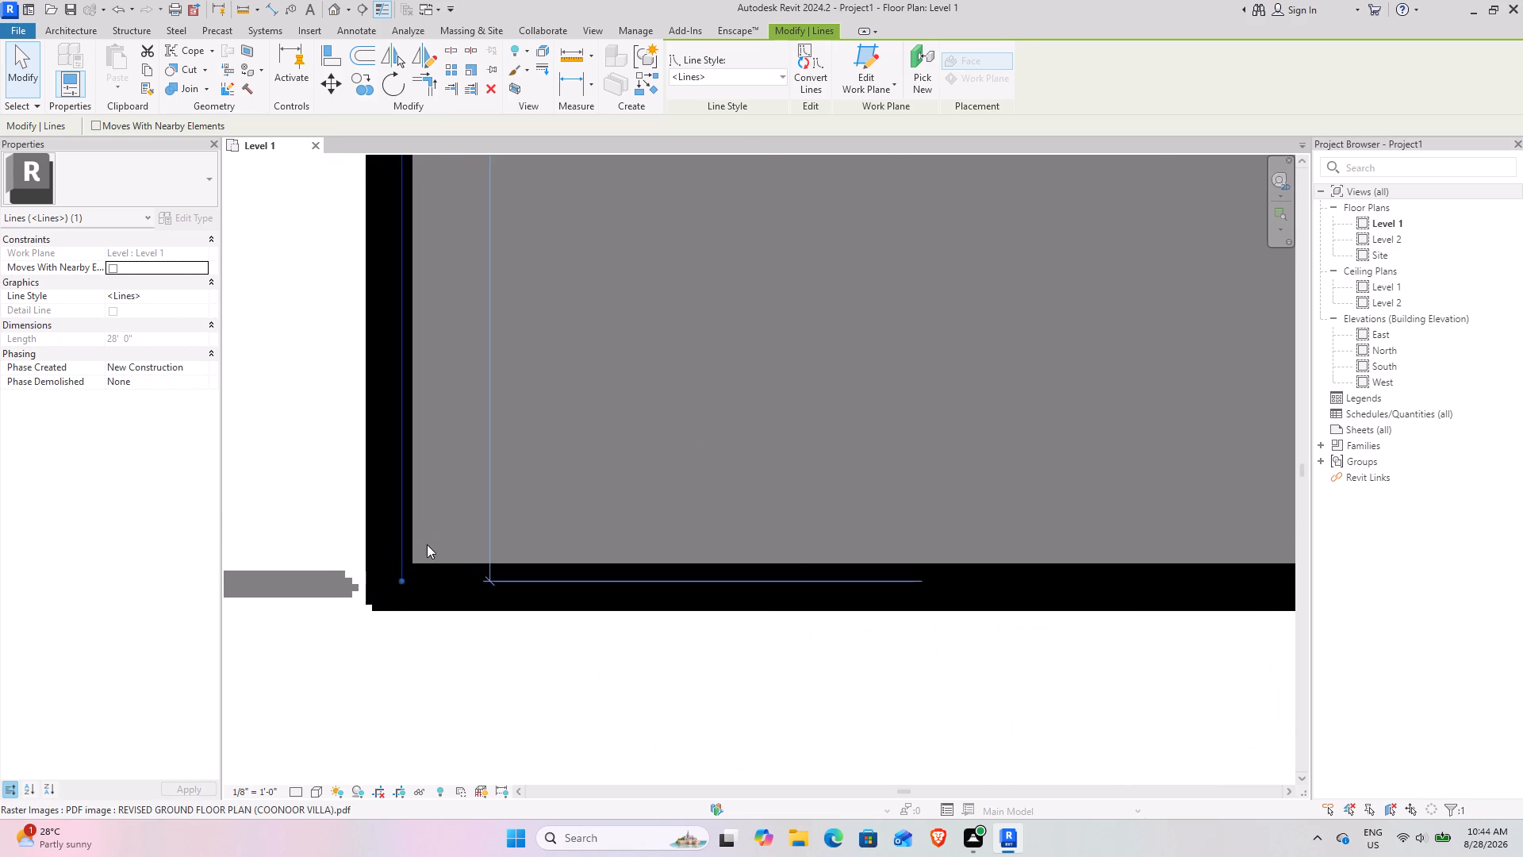
Rescale the PDF plan graphically from the 28' line's lower endpoint, bringing the upper-left outer wall corner to the line's upper endpoint.
{"action": "left_click", "coordinate": [606, 201]}
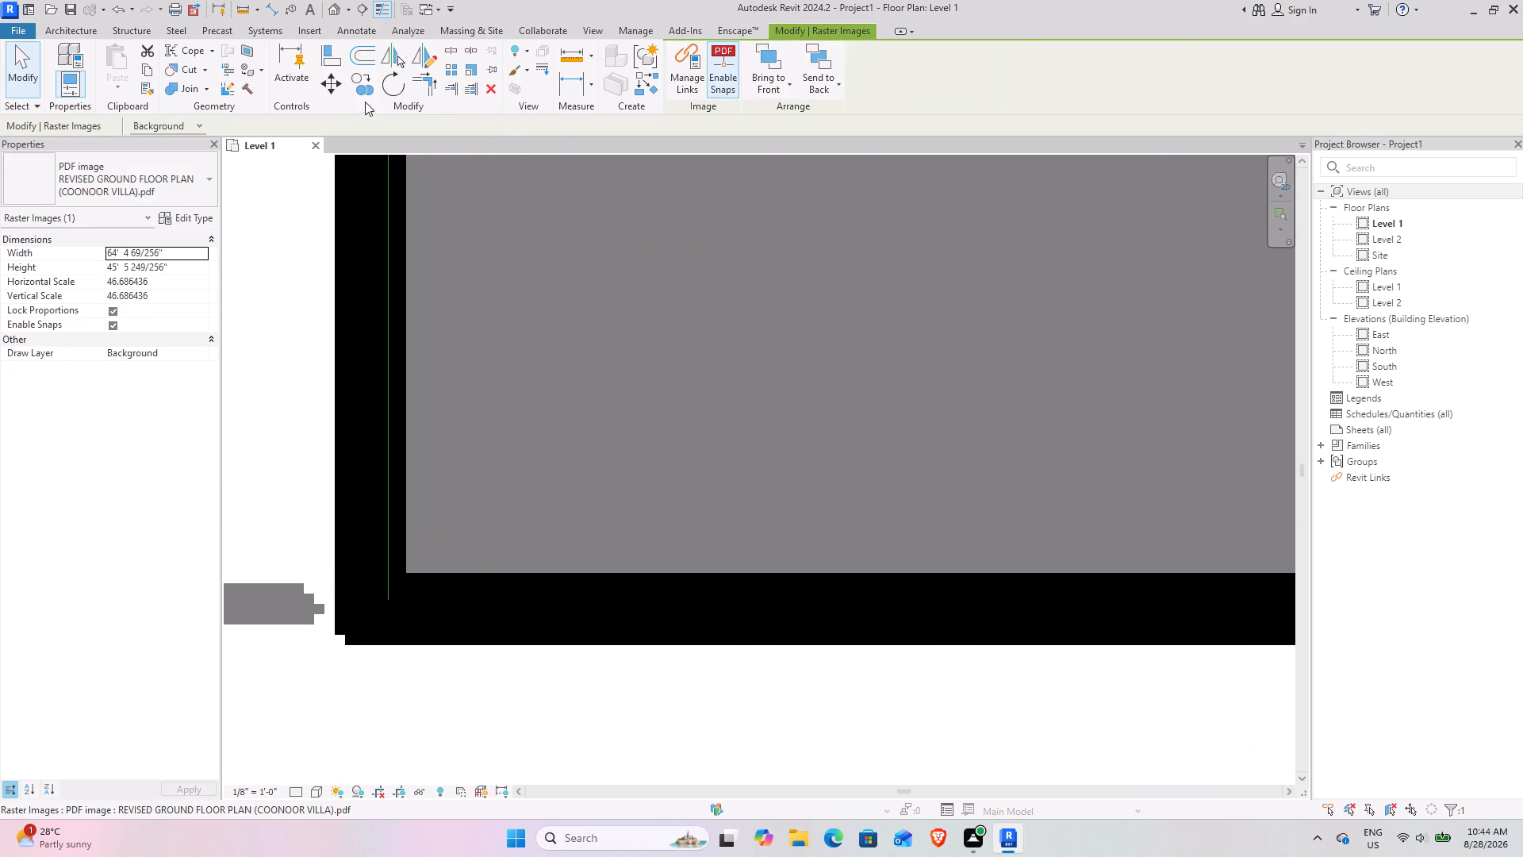
{"action": "left_click", "coordinate": [463, 67]}
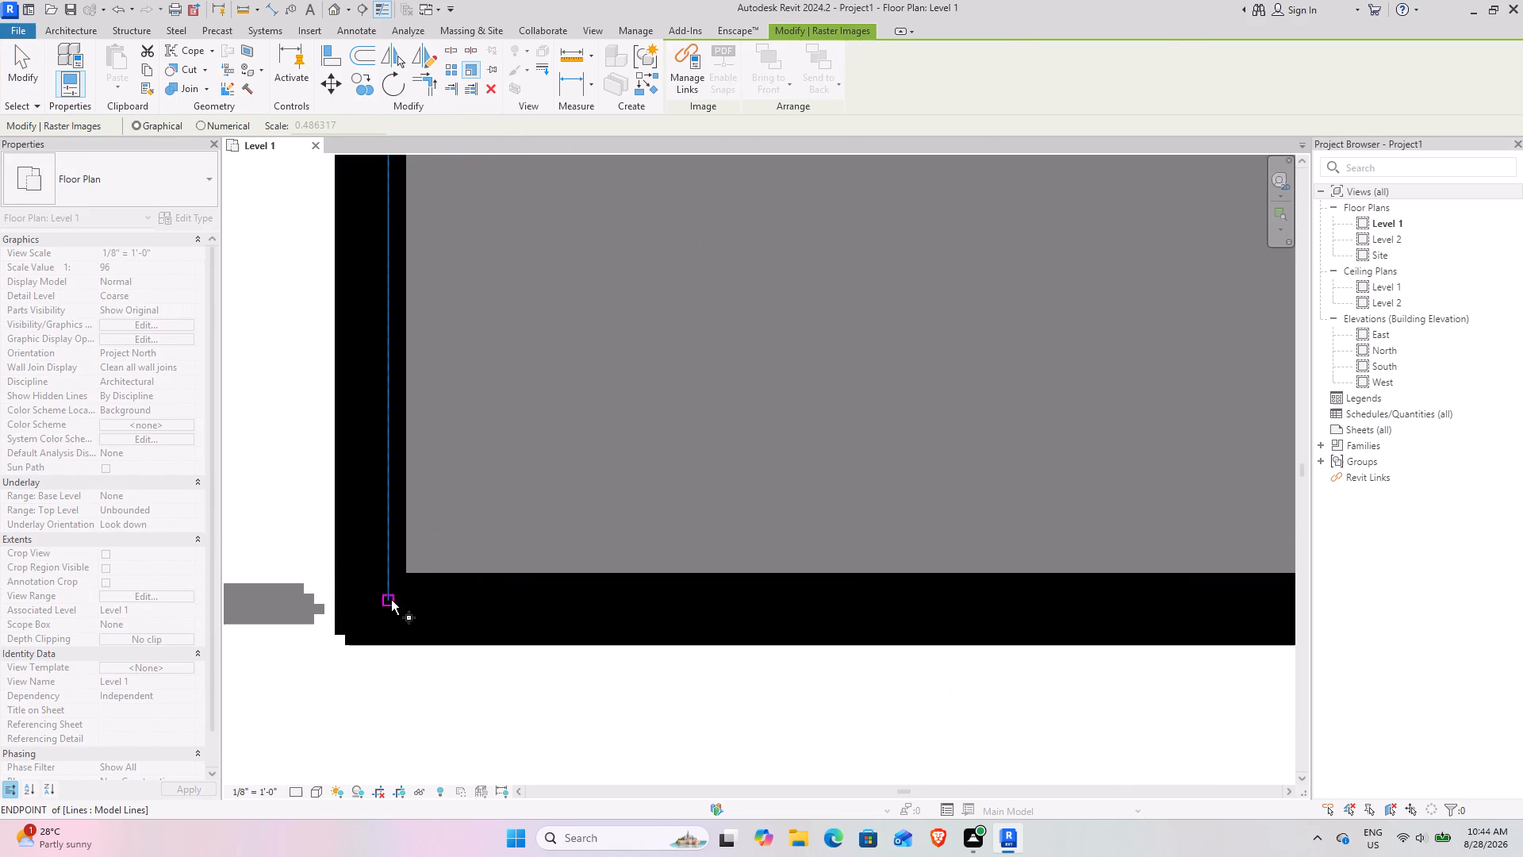
{"action": "left_click", "coordinate": [391, 600]}
{"action": "scroll", "coordinate": [401, 438], "scroll_direction": "down", "scroll_amount": 20}
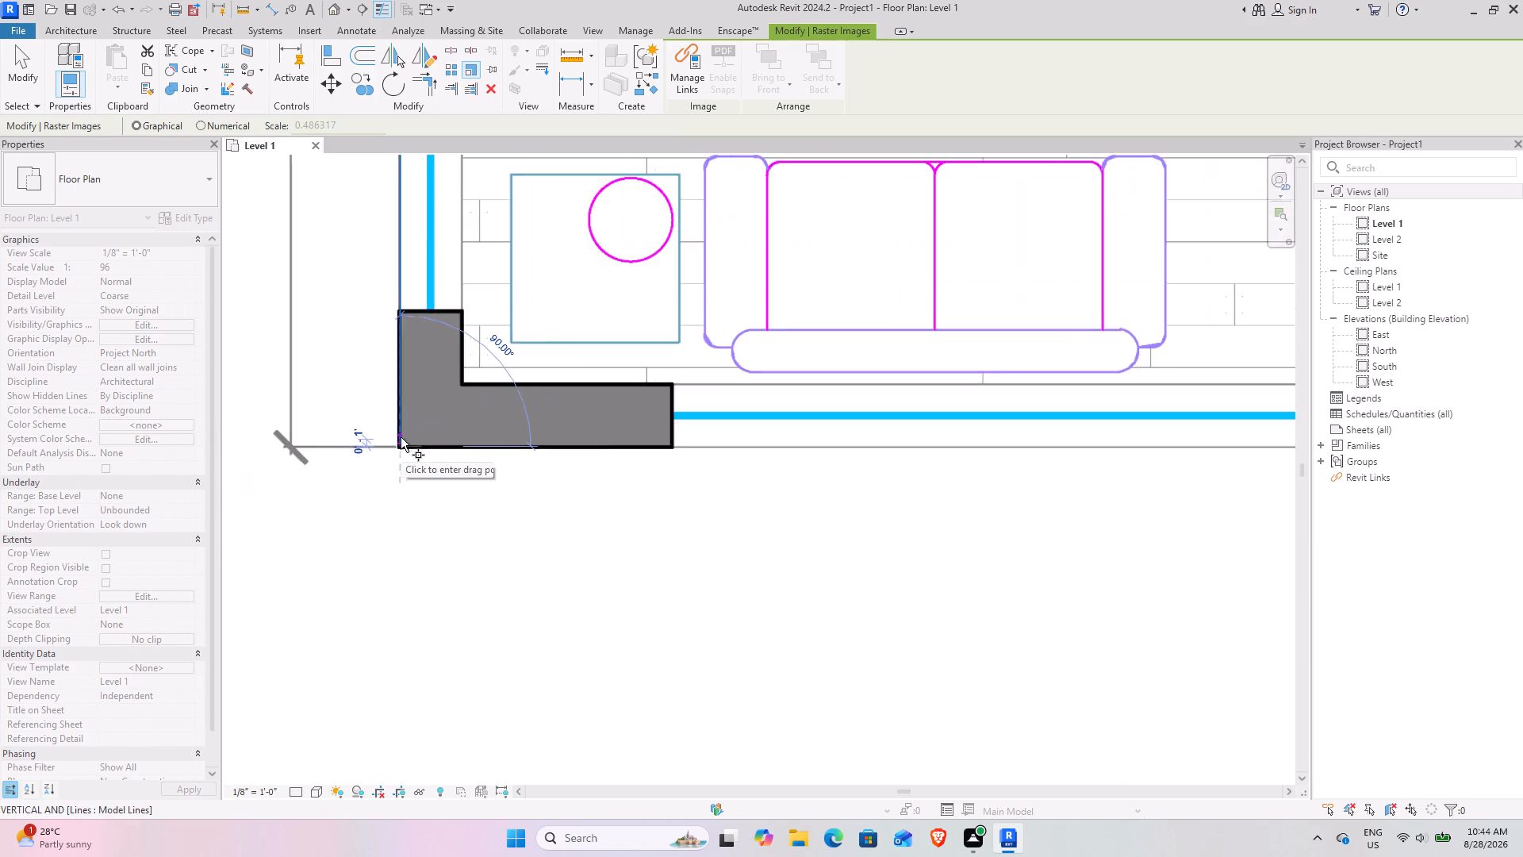
{"action": "scroll", "coordinate": [401, 437], "scroll_direction": "down", "scroll_amount": 5}
{"action": "middle_click_drag", "start_coordinate": [377, 327], "coordinate": [359, 632]}
{"action": "middle_click_drag", "start_coordinate": [378, 363], "coordinate": [338, 705]}
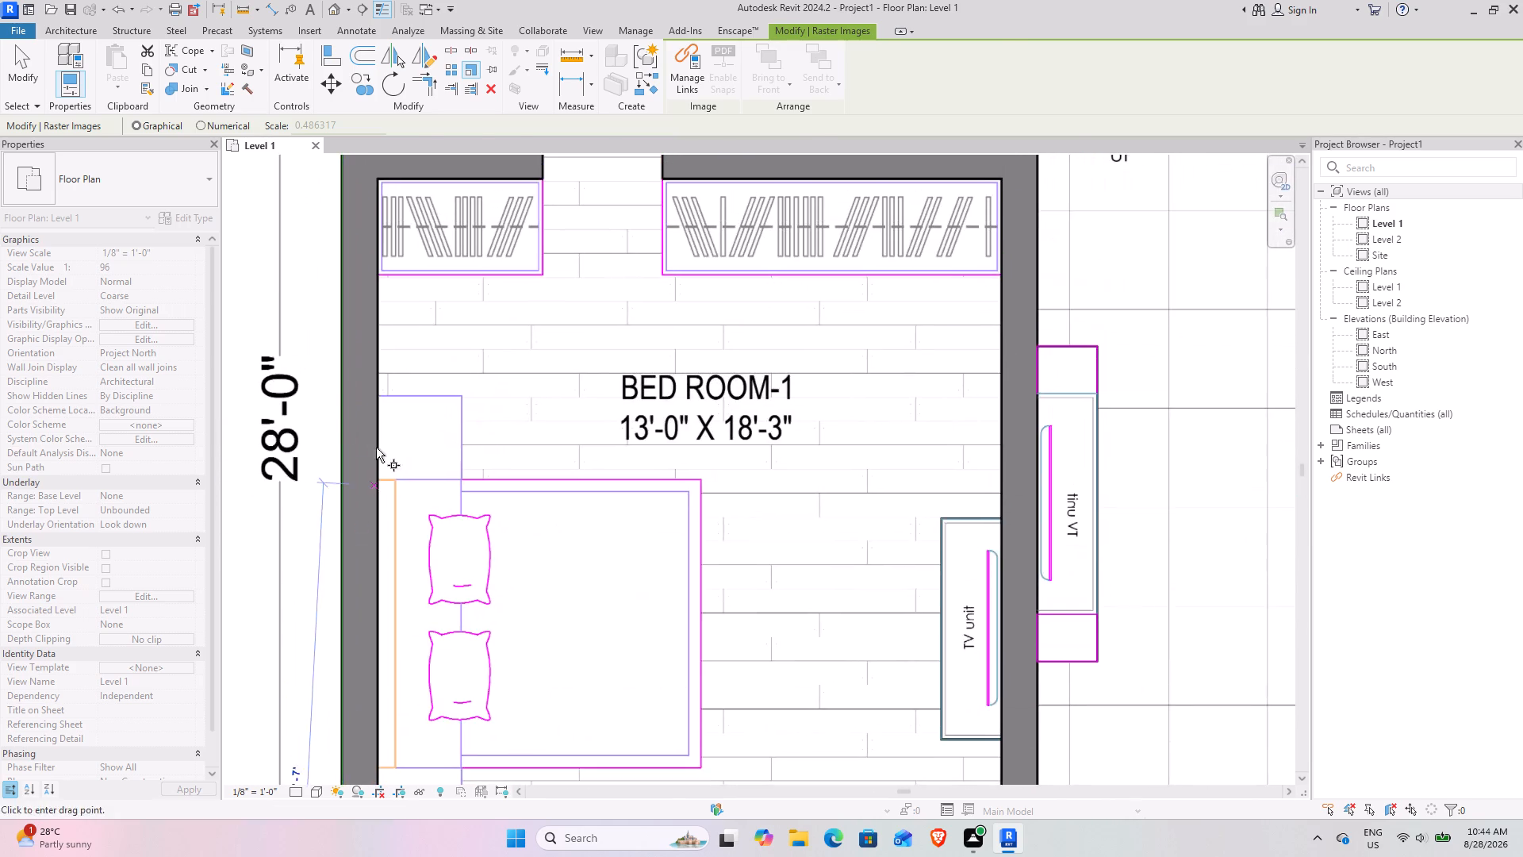
{"action": "middle_click_drag", "start_coordinate": [371, 413], "coordinate": [373, 823]}
{"action": "middle_click_drag", "start_coordinate": [351, 478], "coordinate": [316, 797]}
{"action": "scroll", "coordinate": [287, 514], "scroll_direction": "up", "scroll_amount": 5}
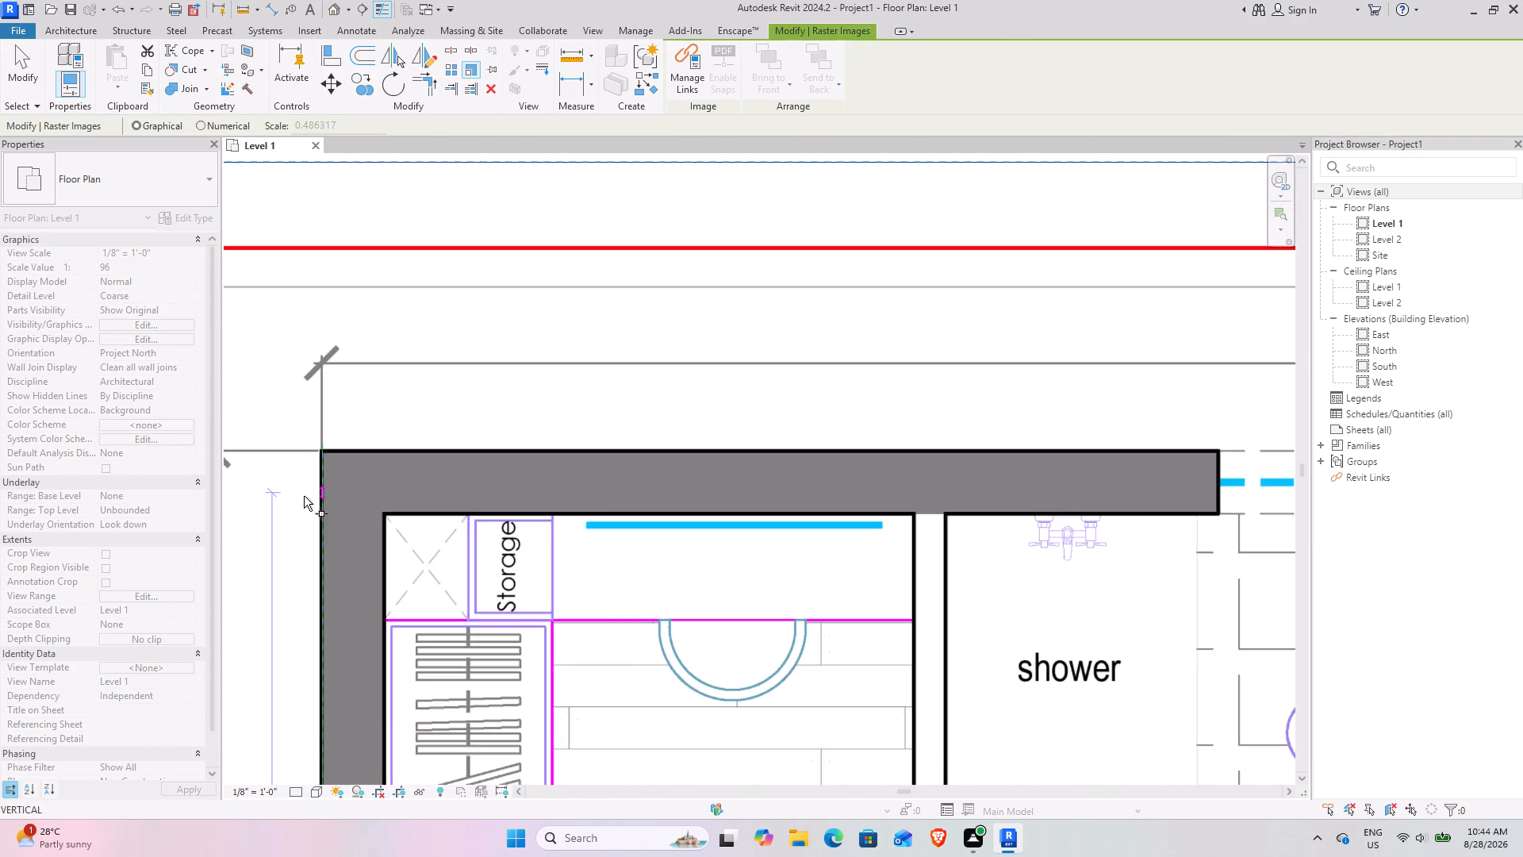
{"action": "scroll", "coordinate": [304, 496], "scroll_direction": "up", "scroll_amount": 14}
{"action": "middle_click_drag", "start_coordinate": [492, 315], "coordinate": [388, 634]}
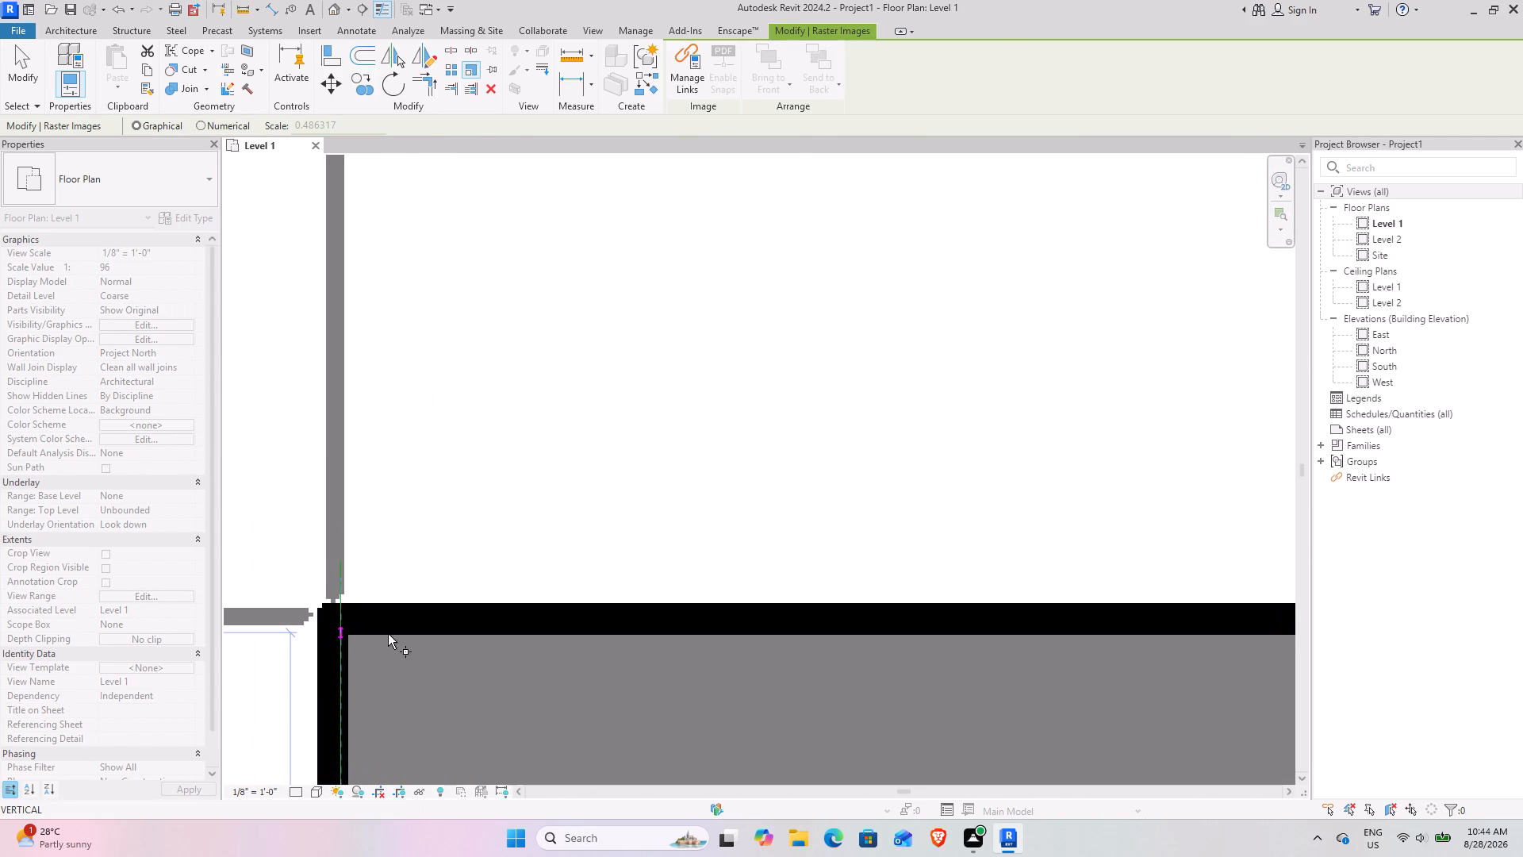
{"action": "scroll", "coordinate": [361, 639], "scroll_direction": "up", "scroll_amount": 11}
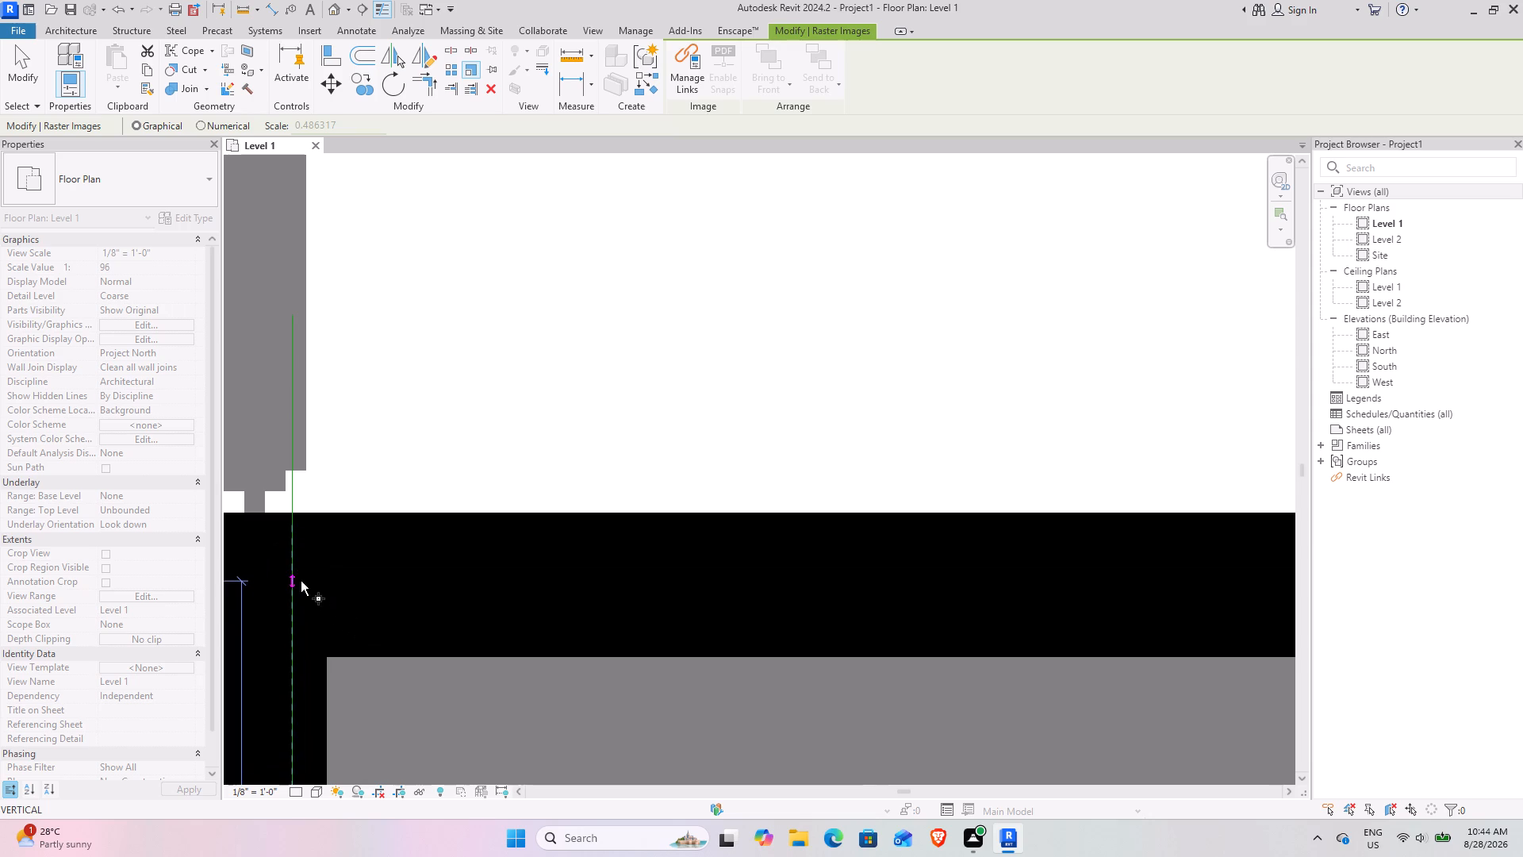
{"action": "left_click", "coordinate": [293, 579]}
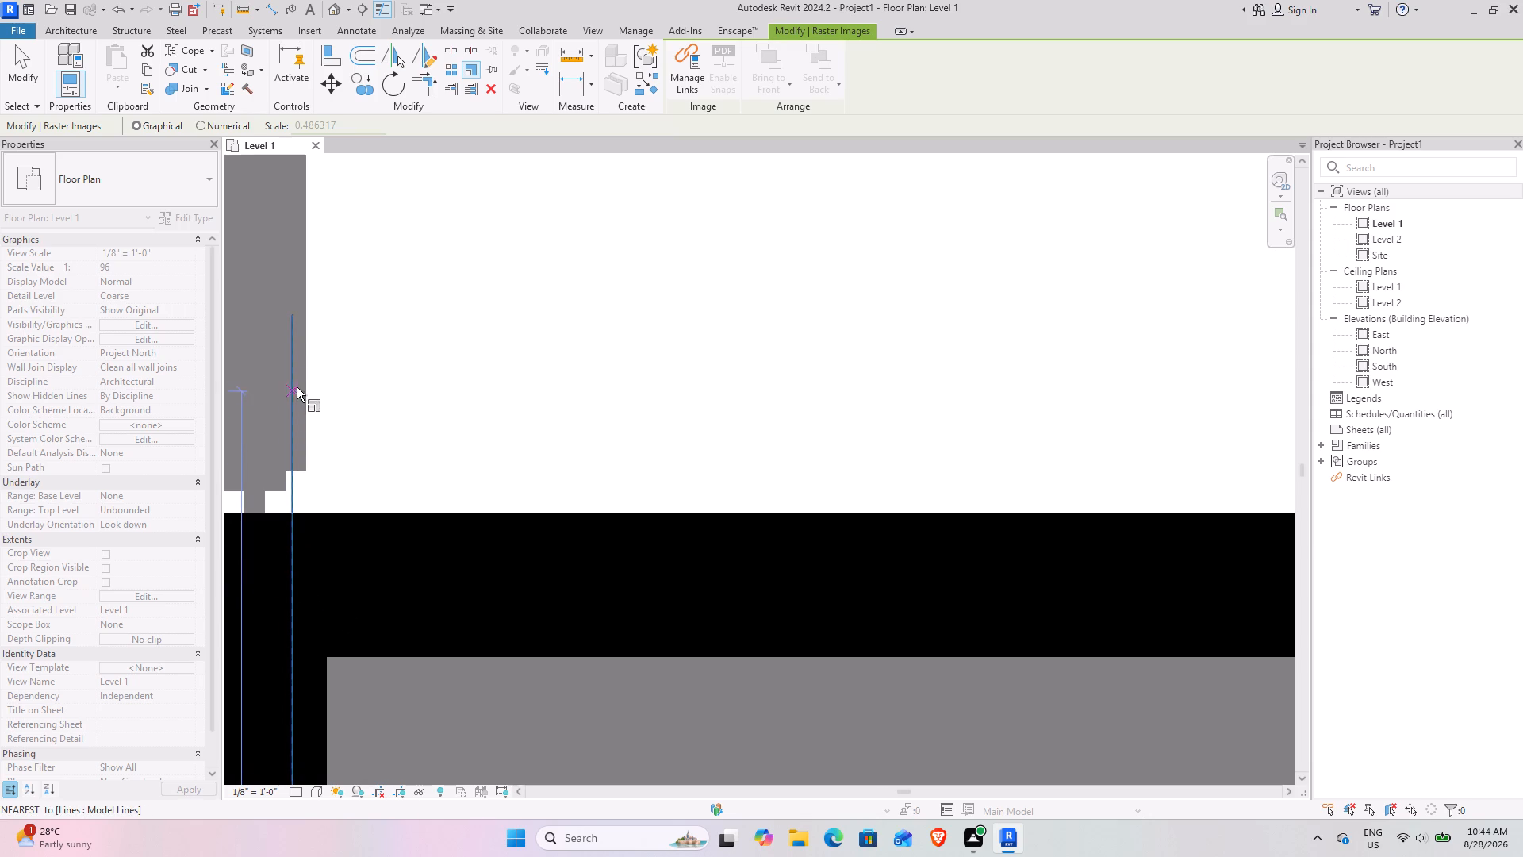
{"action": "left_click", "coordinate": [290, 318]}
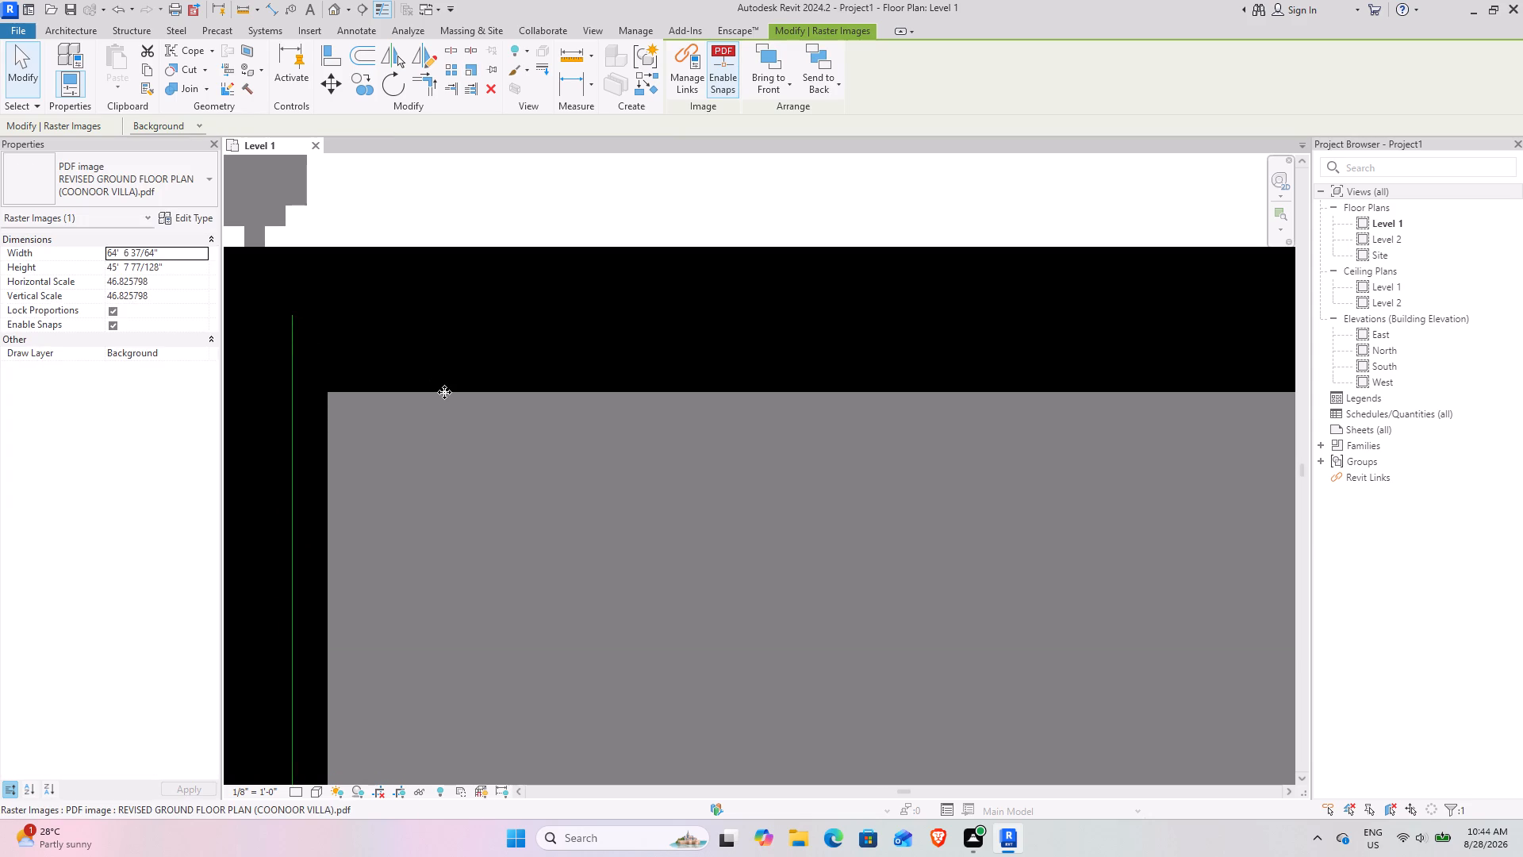
{"action": "key", "text": "Escape"}
{"action": "key", "text": "Escape"}
{"action": "key", "text": "Escape"}
Measure the Dress room's clear width along its lower wall with a temporary model line, leaving no line placed.
{"action": "scroll", "coordinate": [455, 402], "scroll_direction": "down", "scroll_amount": 13}
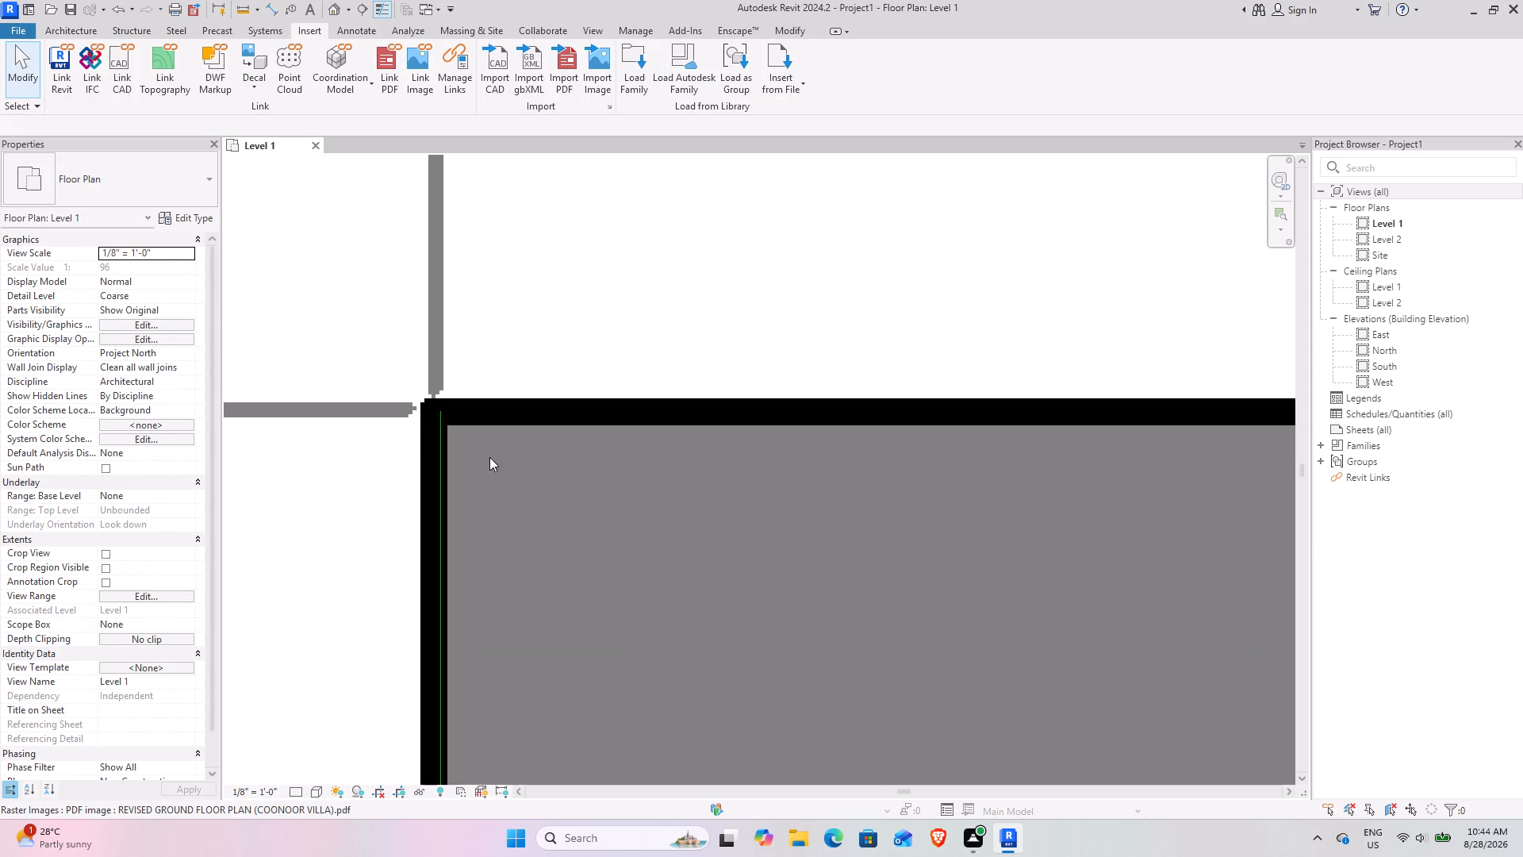
{"action": "scroll", "coordinate": [489, 457], "scroll_direction": "down", "scroll_amount": 20}
{"action": "scroll", "coordinate": [489, 457], "scroll_direction": "down", "scroll_amount": 5}
{"action": "middle_click_drag", "start_coordinate": [531, 514], "coordinate": [381, 398]}
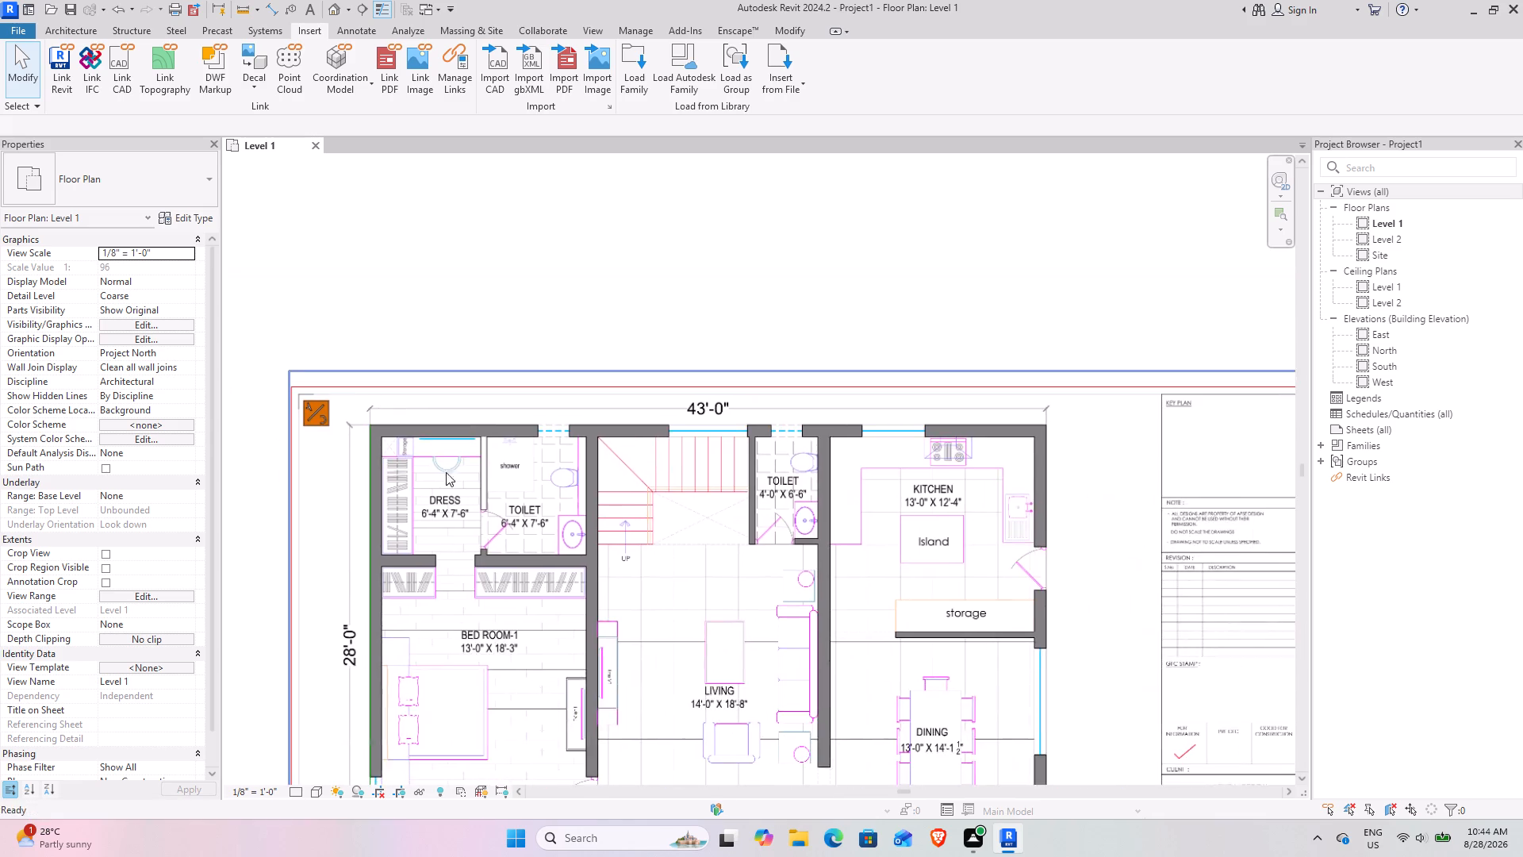
{"action": "scroll", "coordinate": [481, 556], "scroll_direction": "up", "scroll_amount": 6}
{"action": "type", "text": "li"}
{"action": "scroll", "coordinate": [255, 550], "scroll_direction": "up", "scroll_amount": 8}
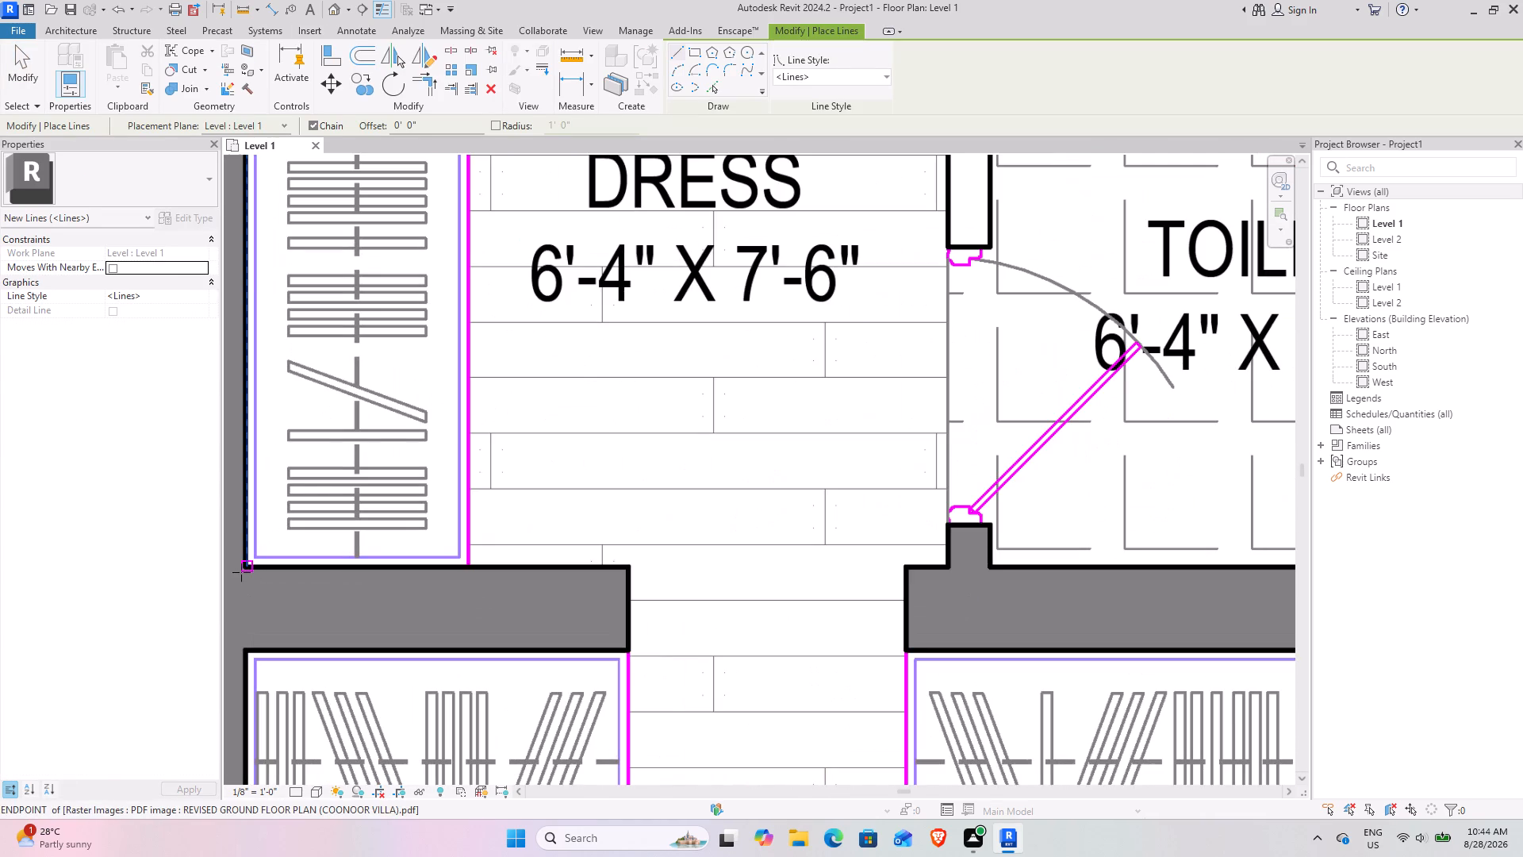
{"action": "left_click", "coordinate": [243, 567]}
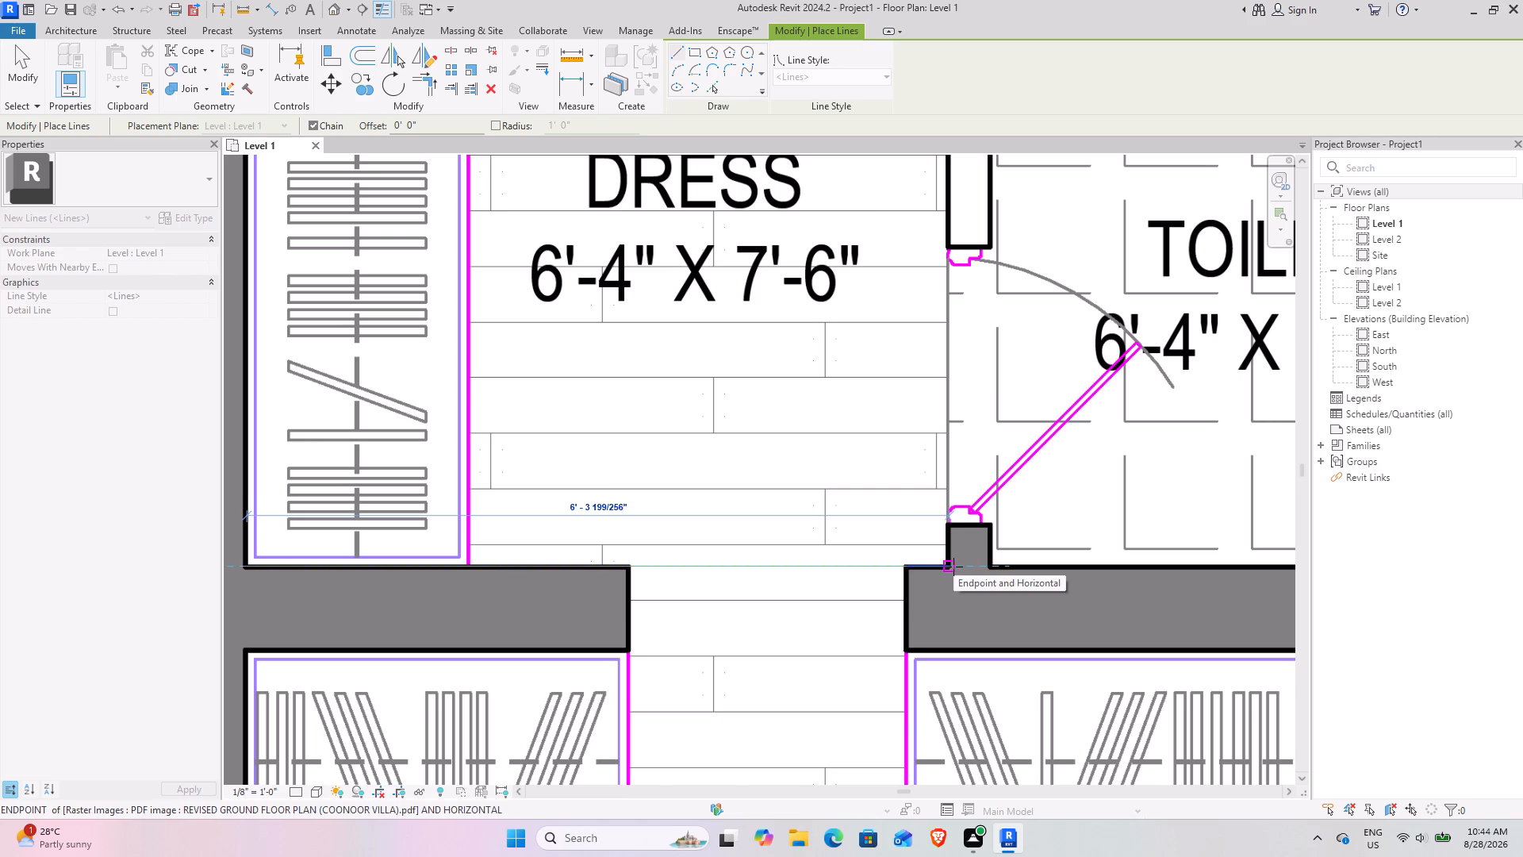
{"action": "key", "text": "Escape"}
{"action": "key", "text": "Escape"}
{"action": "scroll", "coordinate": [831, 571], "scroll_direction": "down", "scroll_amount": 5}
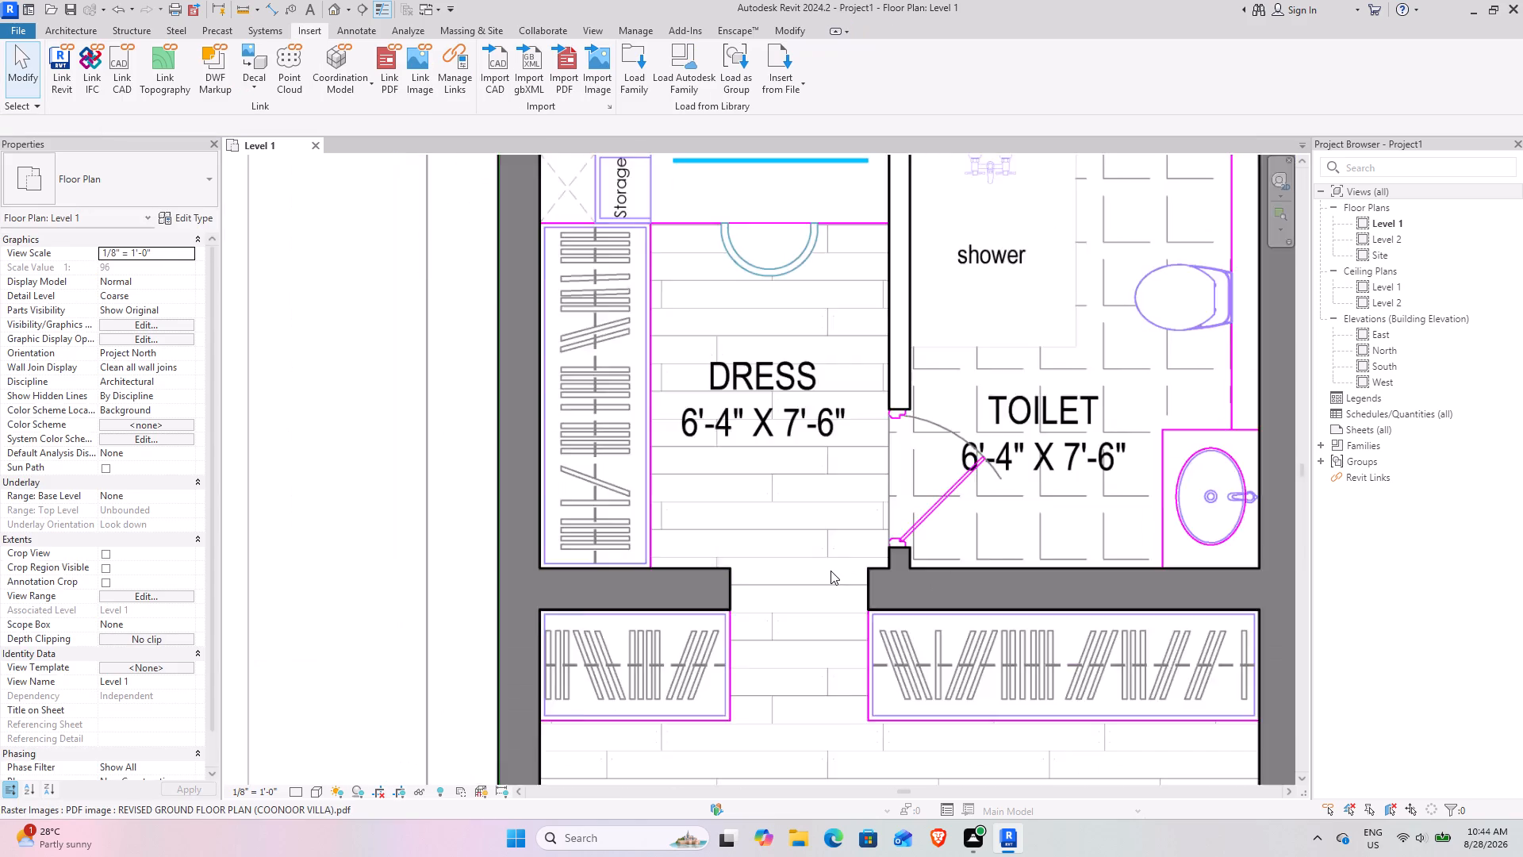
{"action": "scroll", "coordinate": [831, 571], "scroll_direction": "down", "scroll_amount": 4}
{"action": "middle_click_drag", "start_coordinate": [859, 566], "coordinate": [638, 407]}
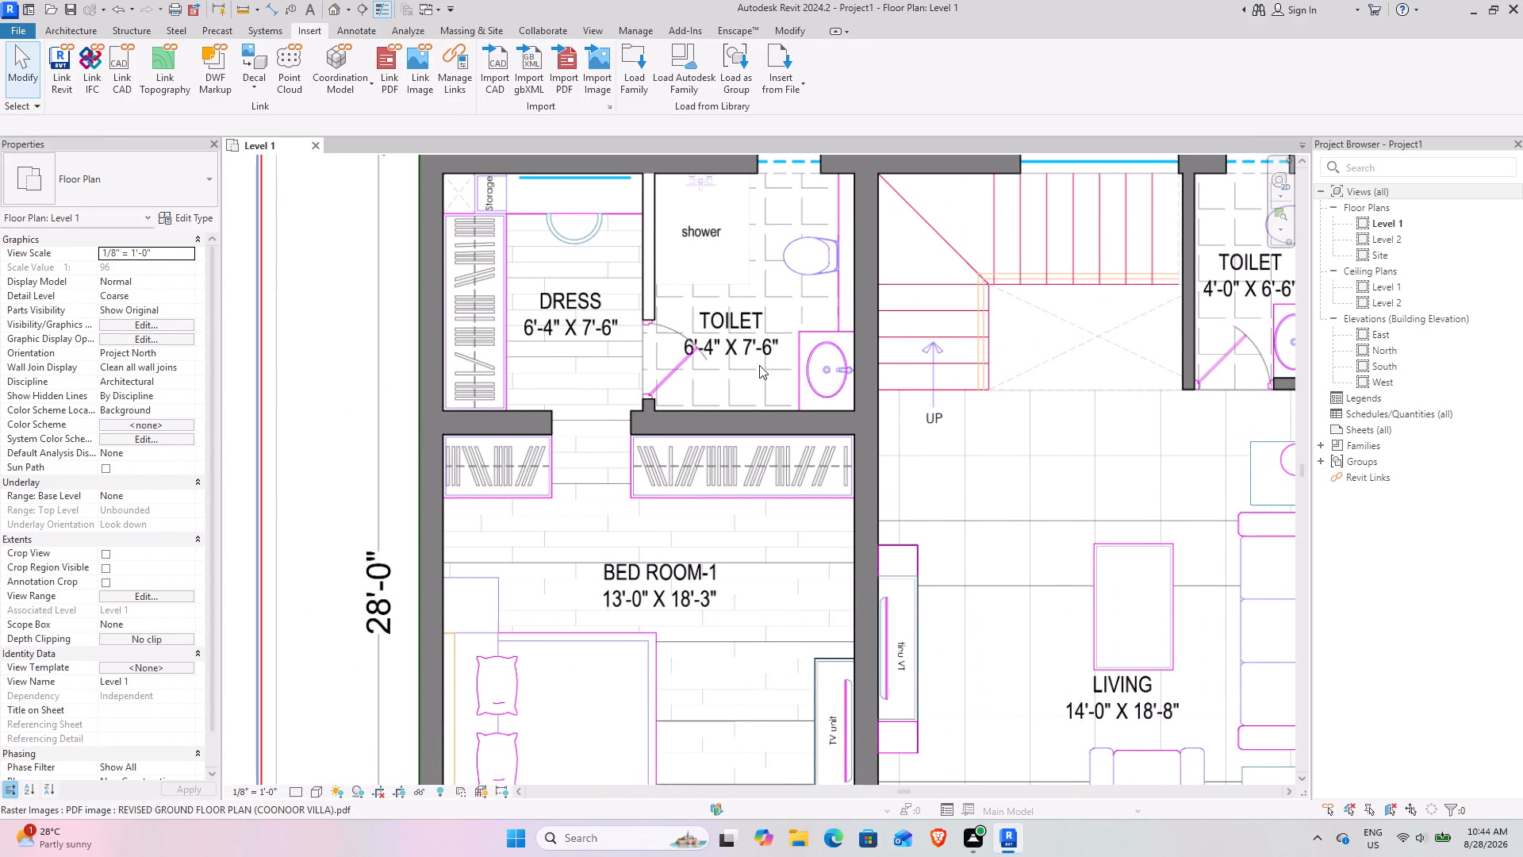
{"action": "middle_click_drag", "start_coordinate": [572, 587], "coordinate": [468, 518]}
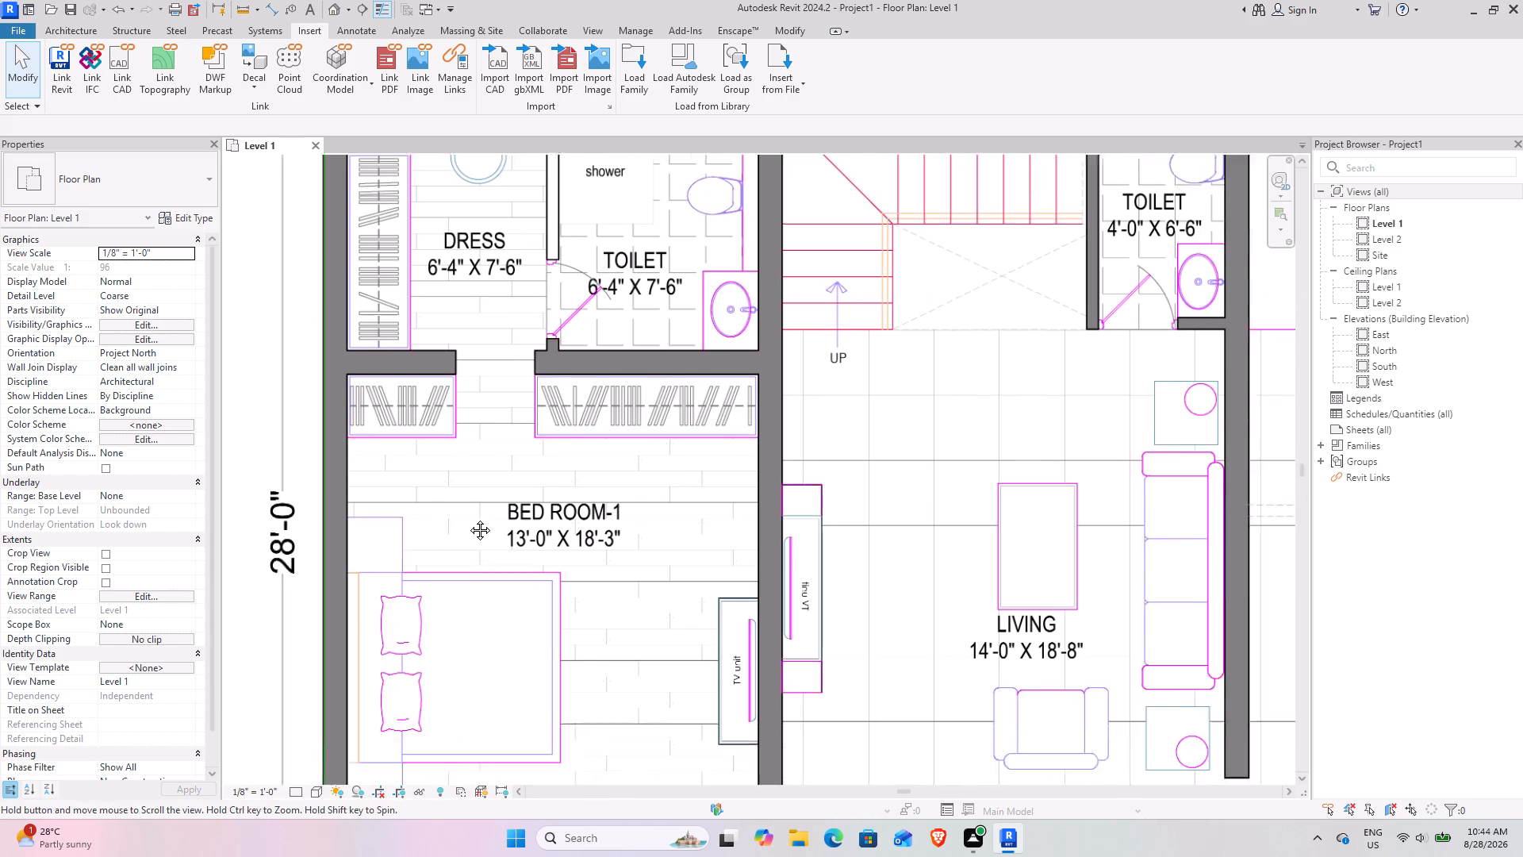
Measure Bed Room-1's clear width along its lower wall with a temporary model line, leaving no line placed.
{"action": "middle_click_drag", "start_coordinate": [468, 518], "coordinate": [497, 378]}
{"action": "middle_click_drag", "start_coordinate": [500, 371], "coordinate": [501, 364]}
{"action": "middle_click_drag", "start_coordinate": [528, 554], "coordinate": [511, 429]}
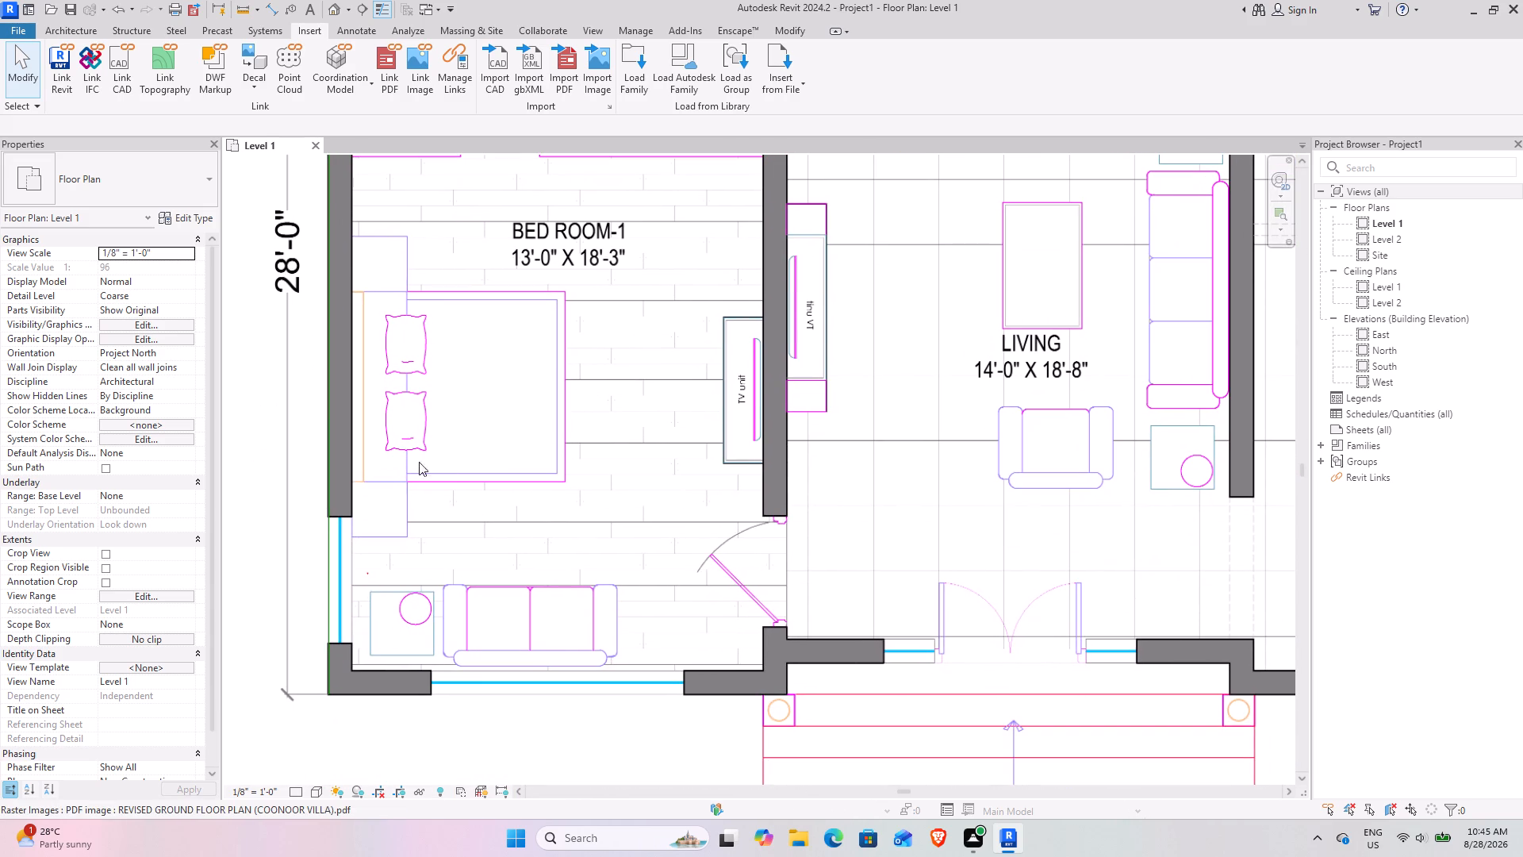
{"action": "type", "text": "li"}
{"action": "scroll", "coordinate": [366, 693], "scroll_direction": "up", "scroll_amount": 8}
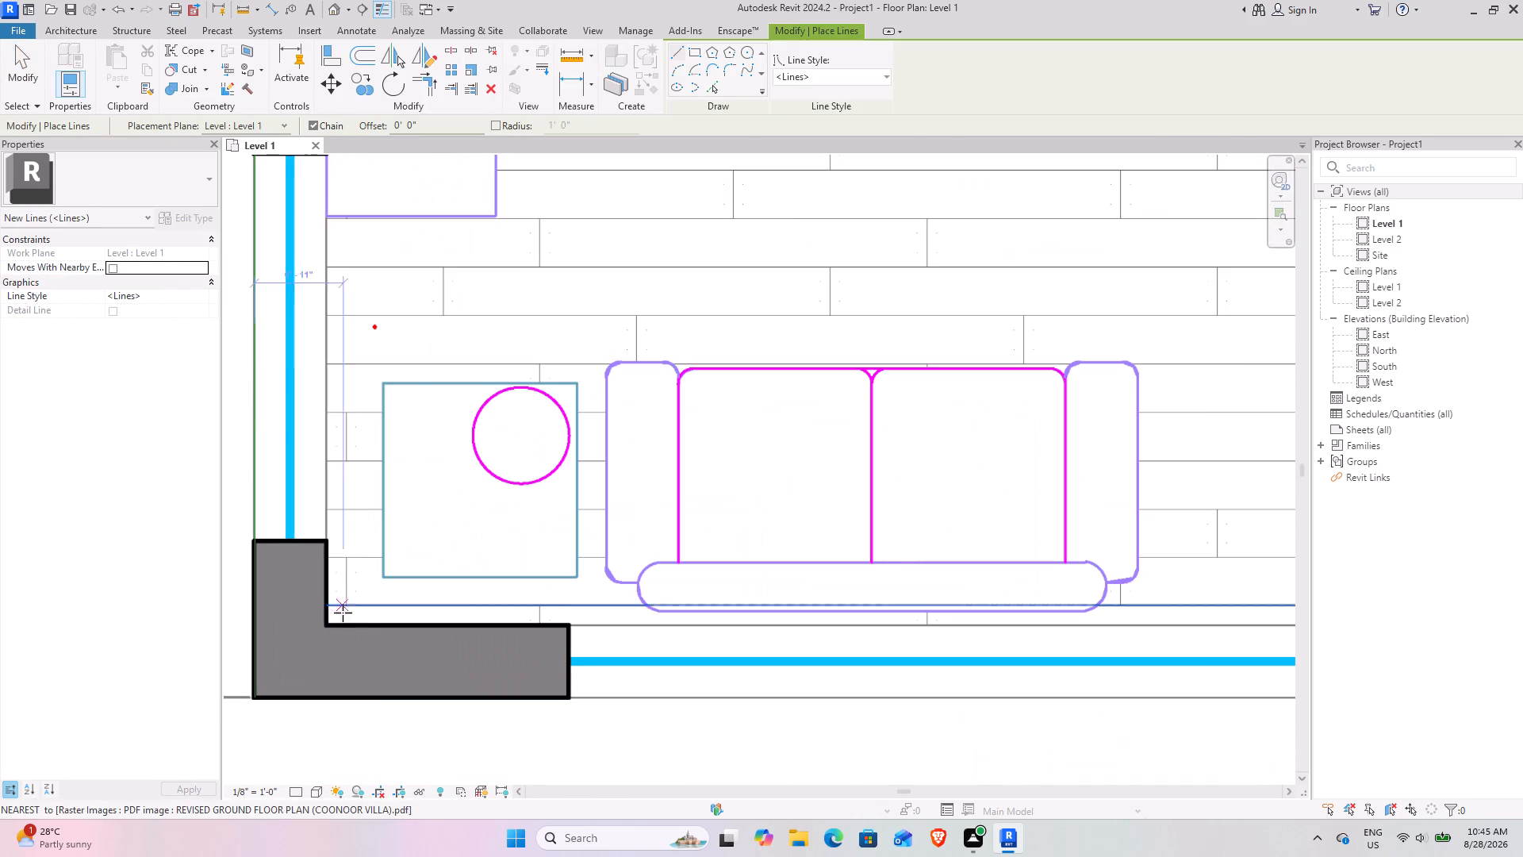
{"action": "left_click", "coordinate": [324, 628]}
{"action": "middle_click_drag", "start_coordinate": [1025, 622], "coordinate": [479, 653]}
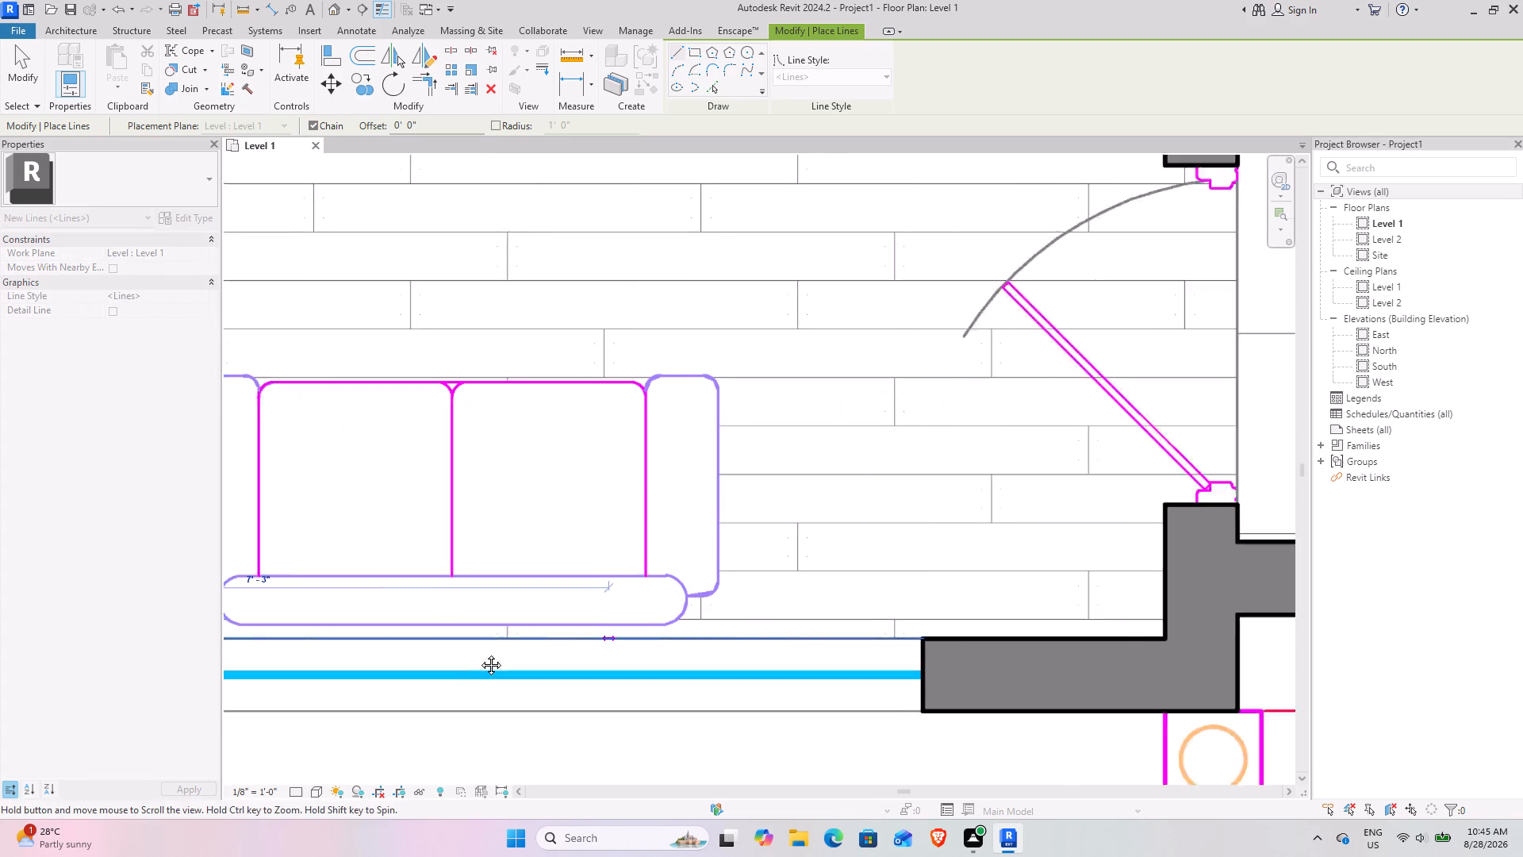
{"action": "middle_click_drag", "start_coordinate": [479, 653], "coordinate": [286, 671]}
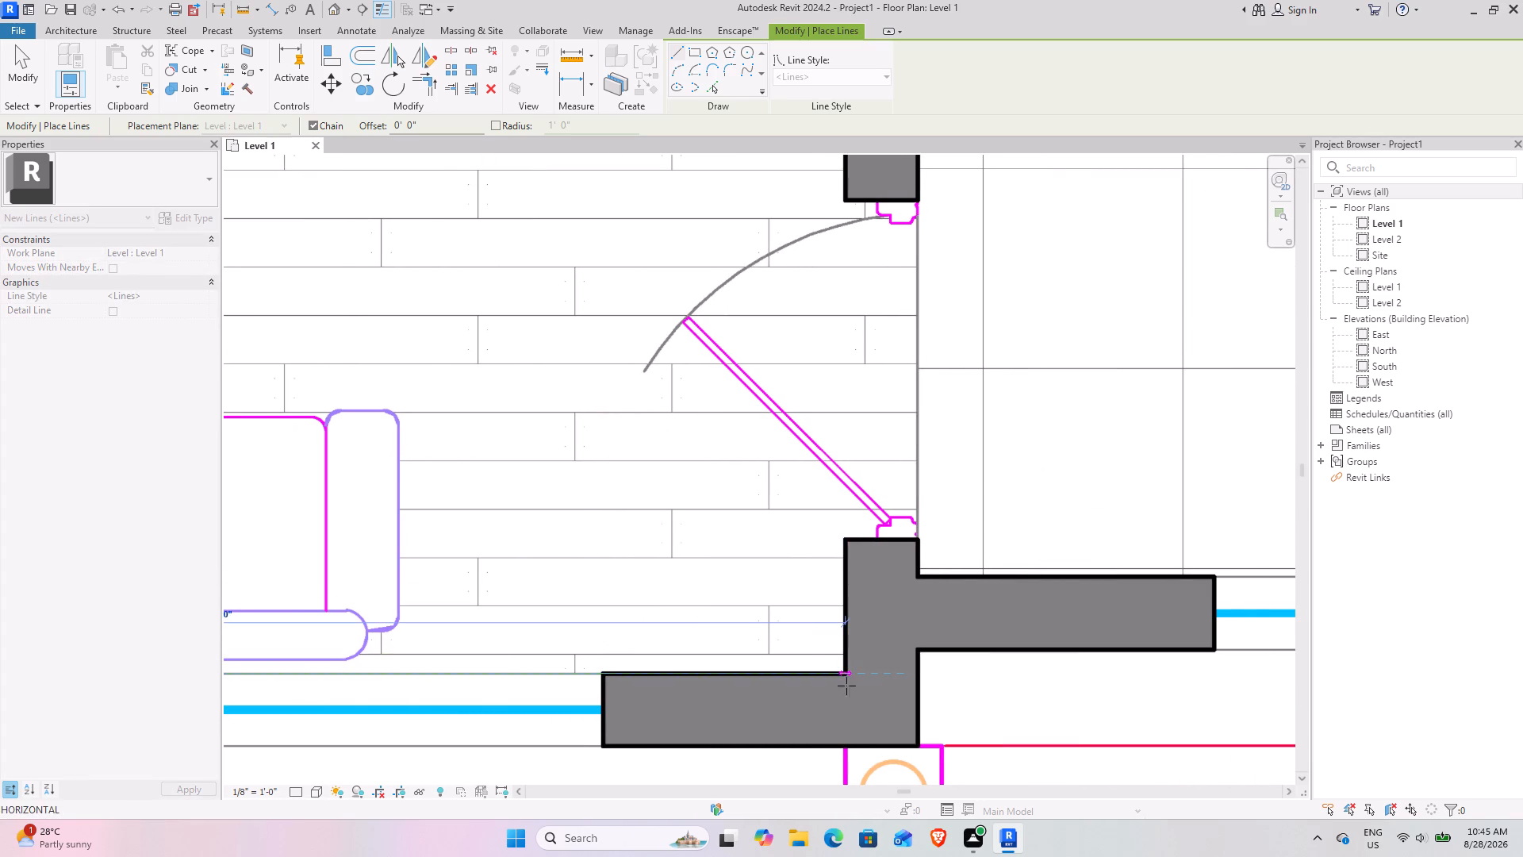
{"action": "middle_click_drag", "start_coordinate": [847, 676], "coordinate": [961, 651]}
{"action": "key", "text": "Escape"}
{"action": "key", "text": "Escape"}
Examine the scaled plan's living, dining and kitchen areas and the walls around the Dress room and toilet.
{"action": "scroll", "coordinate": [497, 579], "scroll_direction": "down", "scroll_amount": 5}
{"action": "middle_click_drag", "start_coordinate": [581, 551], "coordinate": [782, 810]}
{"action": "scroll", "coordinate": [727, 640], "scroll_direction": "down", "scroll_amount": 4}
{"action": "middle_click_drag", "start_coordinate": [923, 655], "coordinate": [505, 644]}
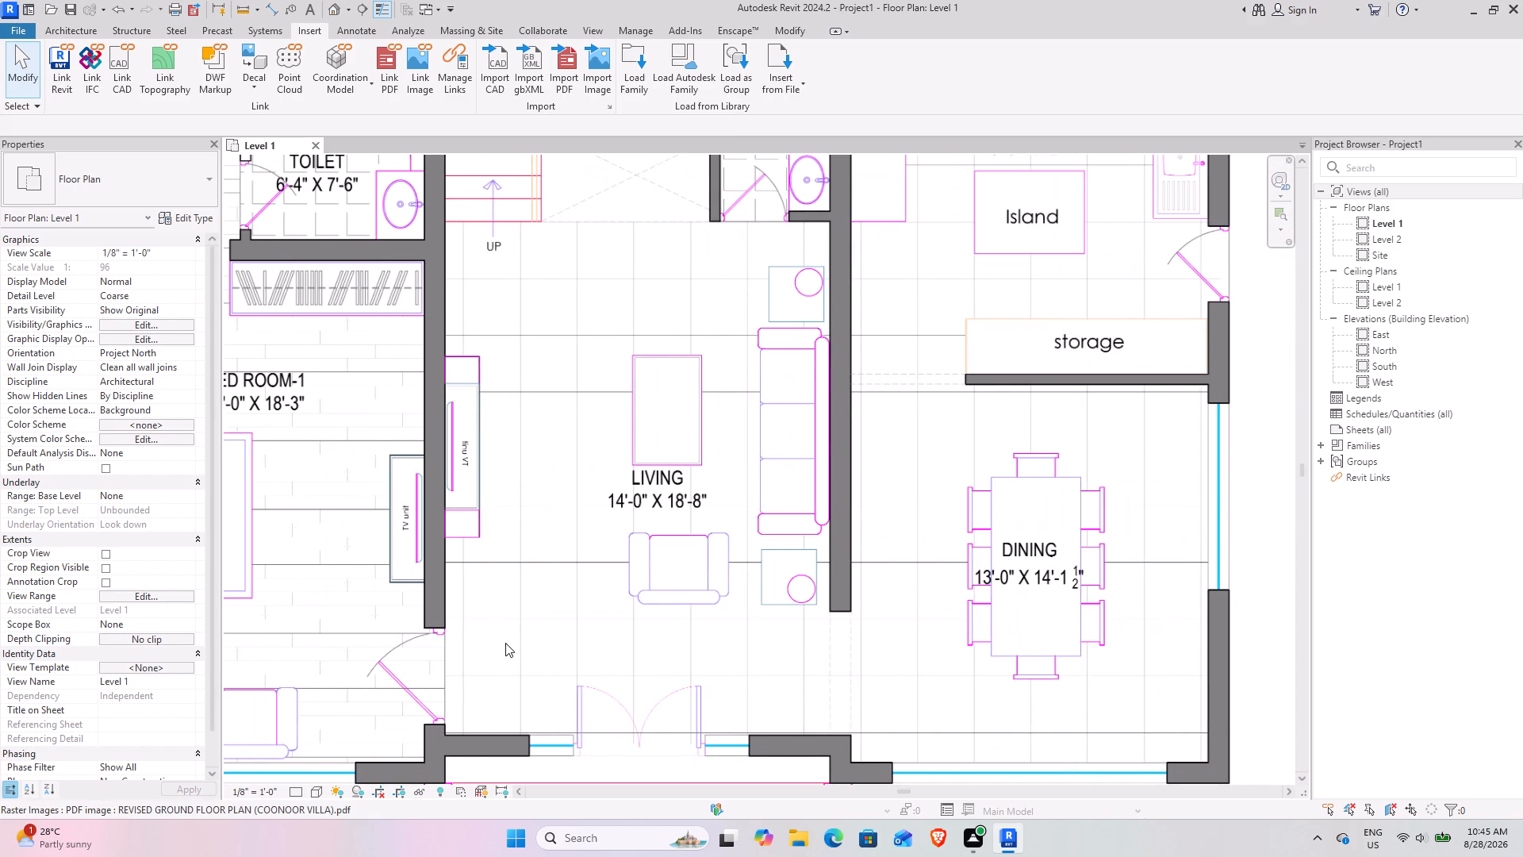
{"action": "middle_click_drag", "start_coordinate": [542, 604], "coordinate": [406, 580]}
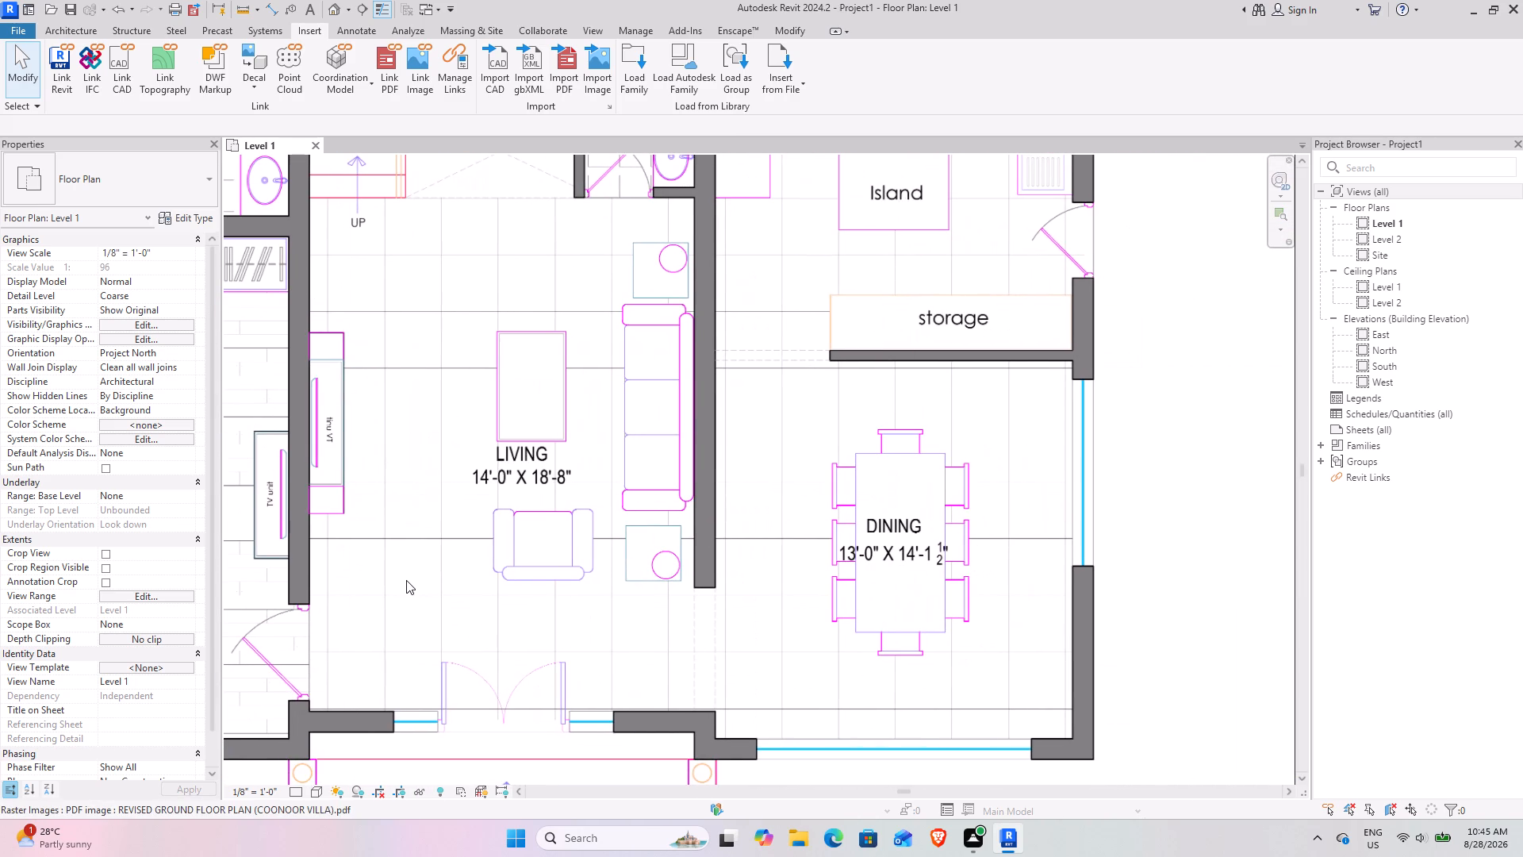
{"action": "scroll", "coordinate": [461, 499], "scroll_direction": "down", "scroll_amount": 4}
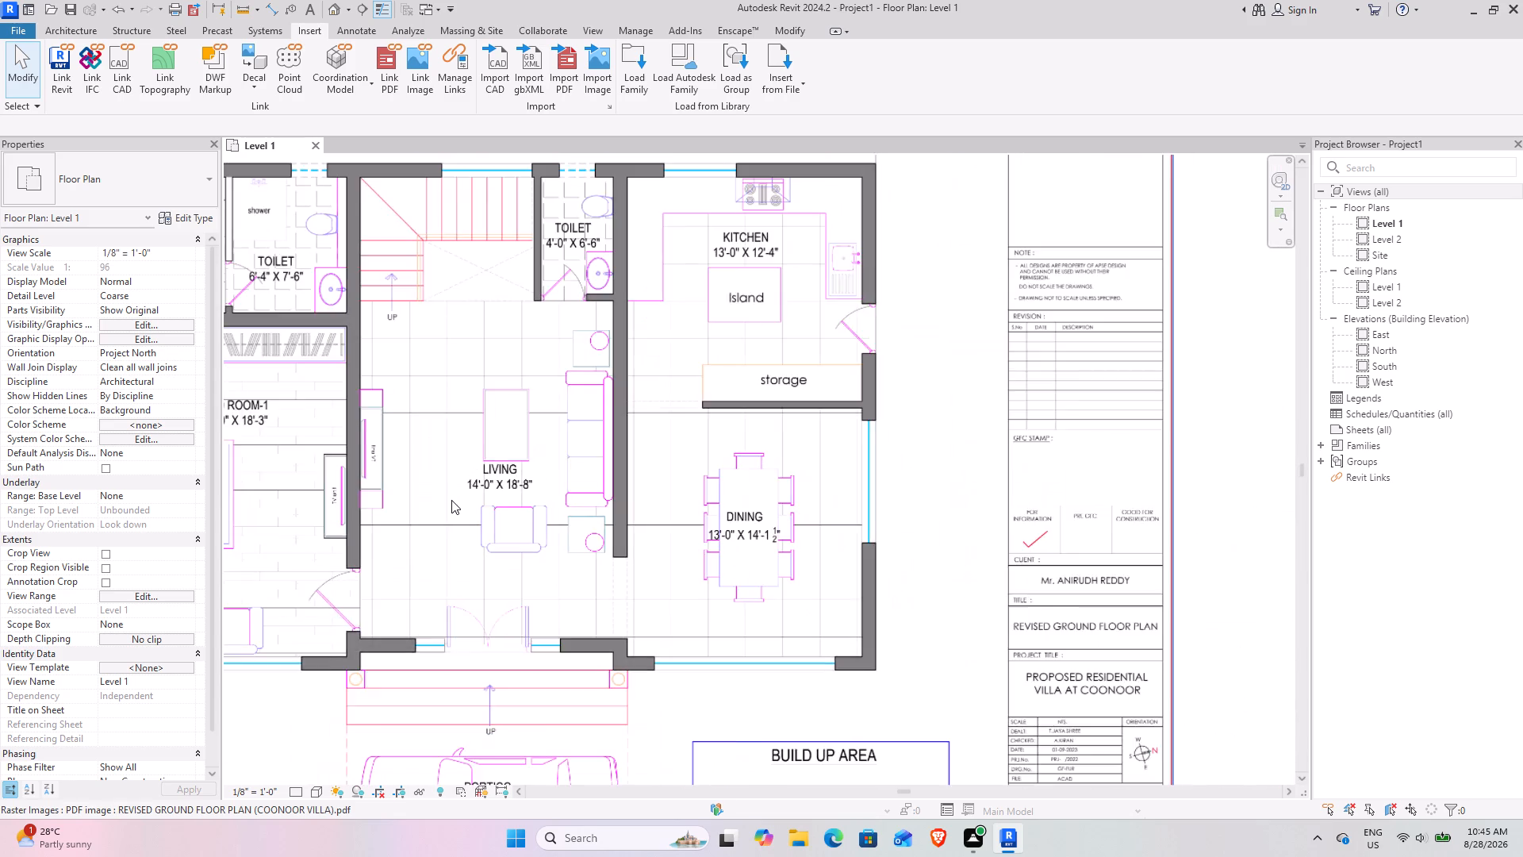
{"action": "scroll", "coordinate": [451, 500], "scroll_direction": "down", "scroll_amount": 2}
{"action": "middle_click_drag", "start_coordinate": [404, 497], "coordinate": [498, 532]}
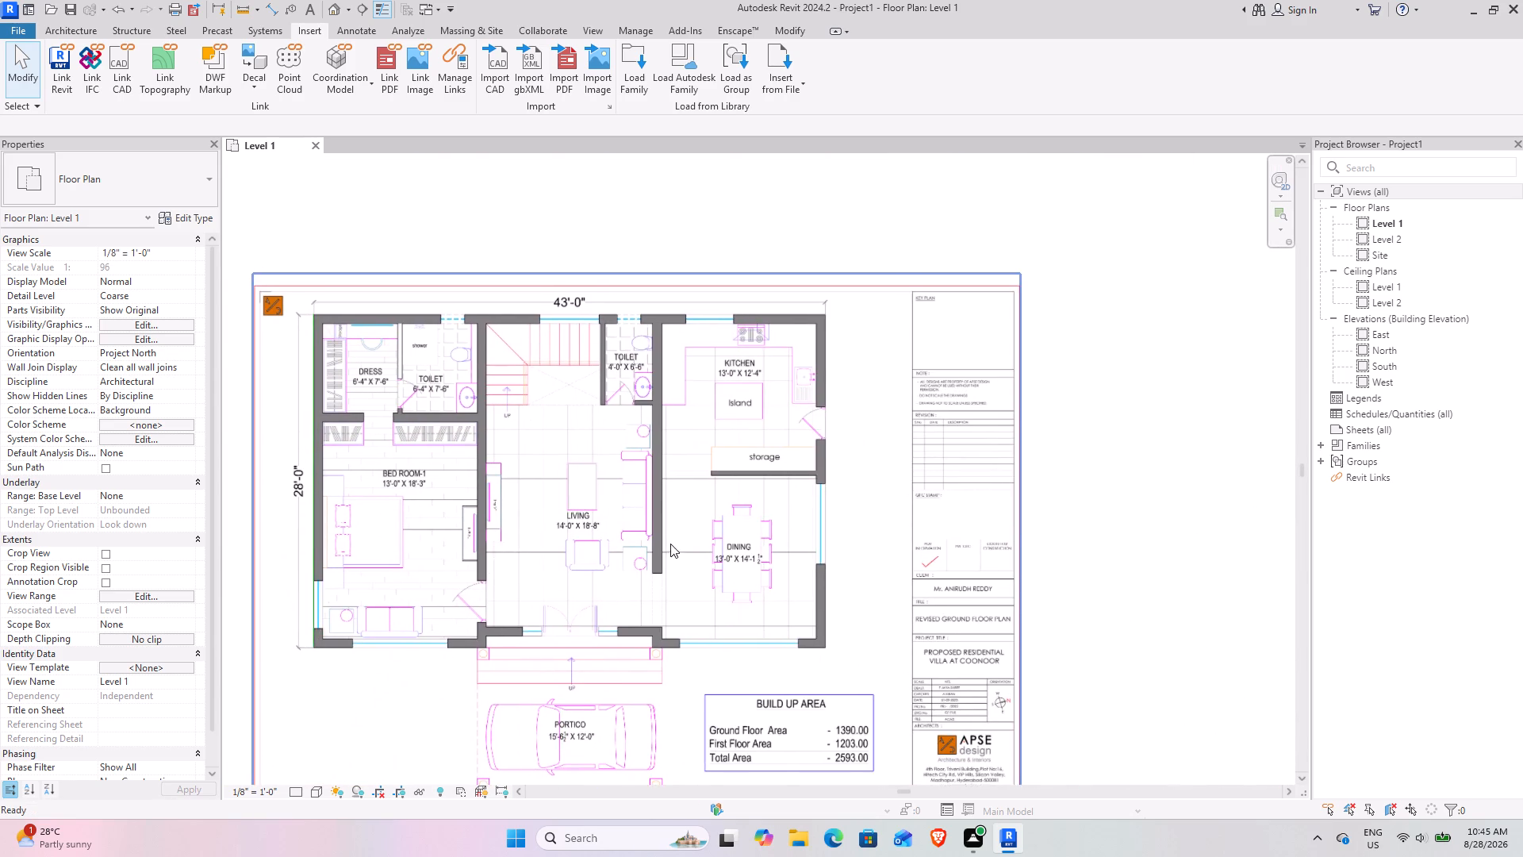
{"action": "scroll", "coordinate": [669, 544], "scroll_direction": "up", "scroll_amount": 7}
{"action": "scroll", "coordinate": [529, 585], "scroll_direction": "down", "scroll_amount": 3}
{"action": "middle_click_drag", "start_coordinate": [528, 584], "coordinate": [634, 540]}
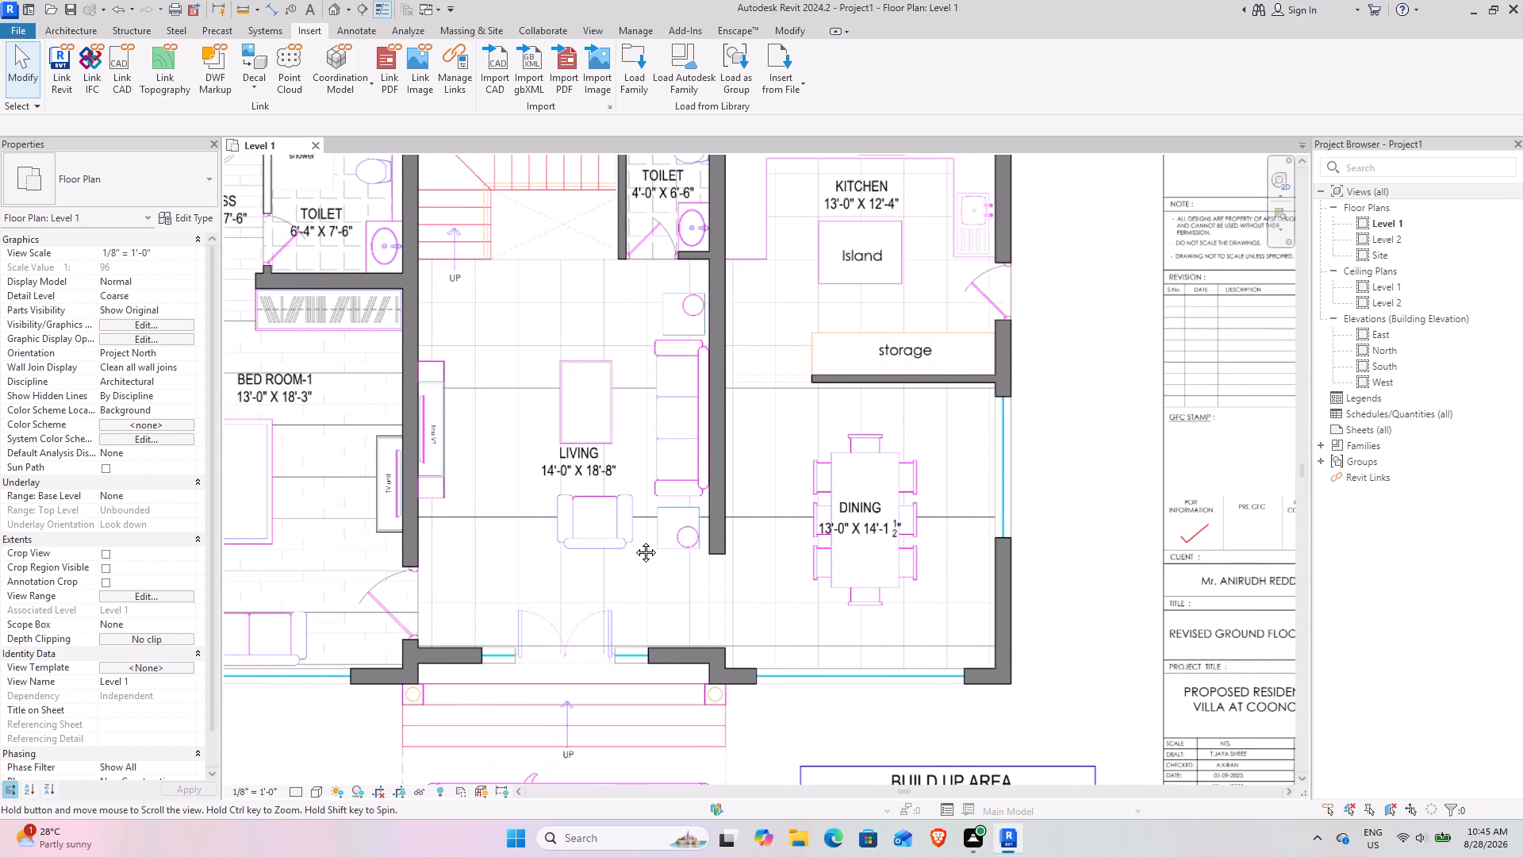
{"action": "middle_click_drag", "start_coordinate": [634, 540], "coordinate": [635, 540]}
{"action": "middle_click_drag", "start_coordinate": [635, 540], "coordinate": [619, 590]}
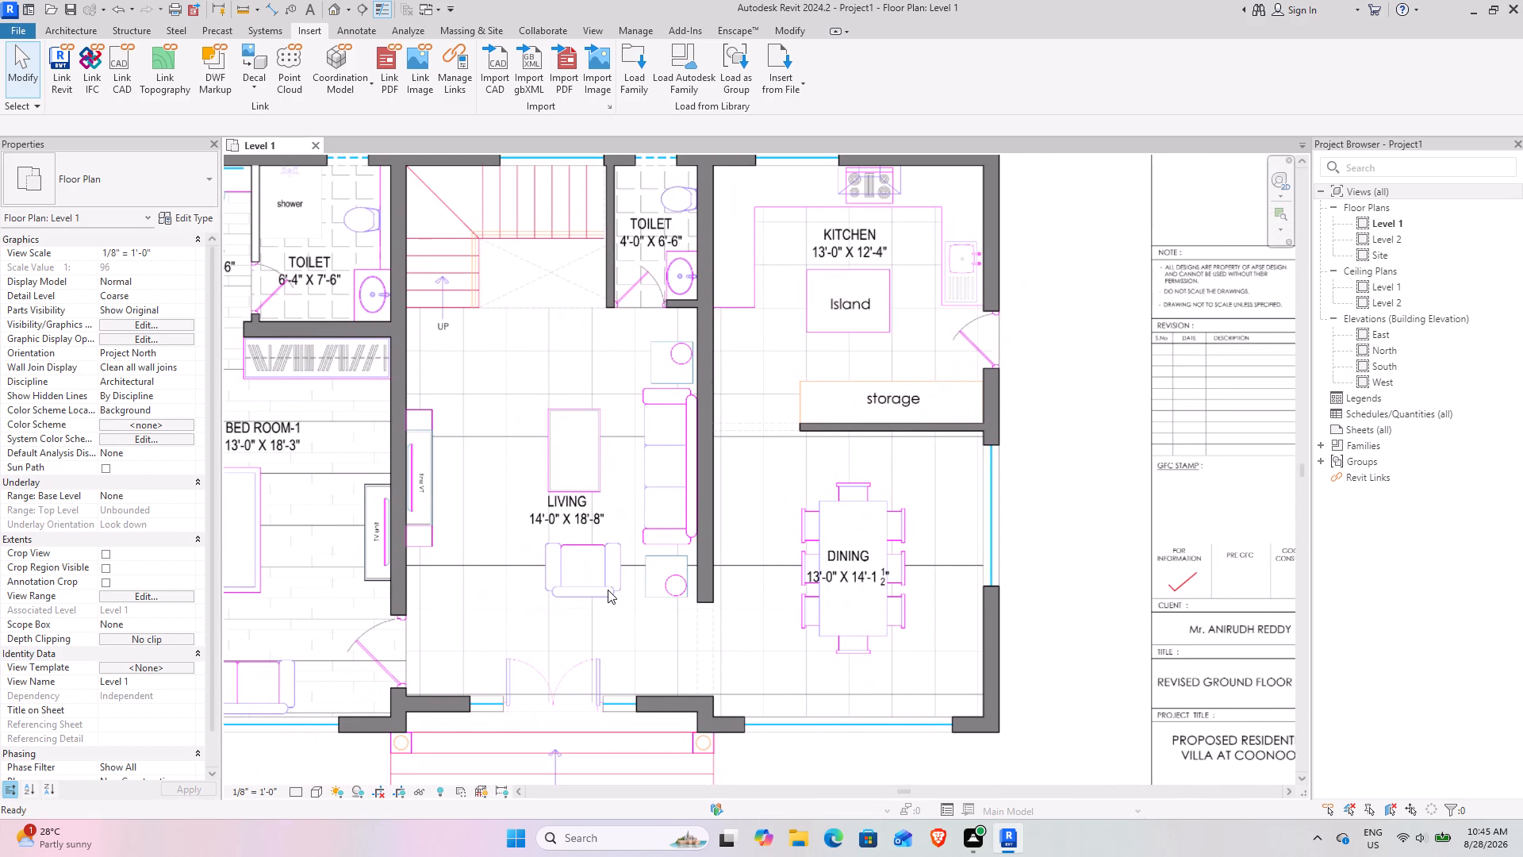
{"action": "scroll", "coordinate": [576, 540], "scroll_direction": "down", "scroll_amount": 4}
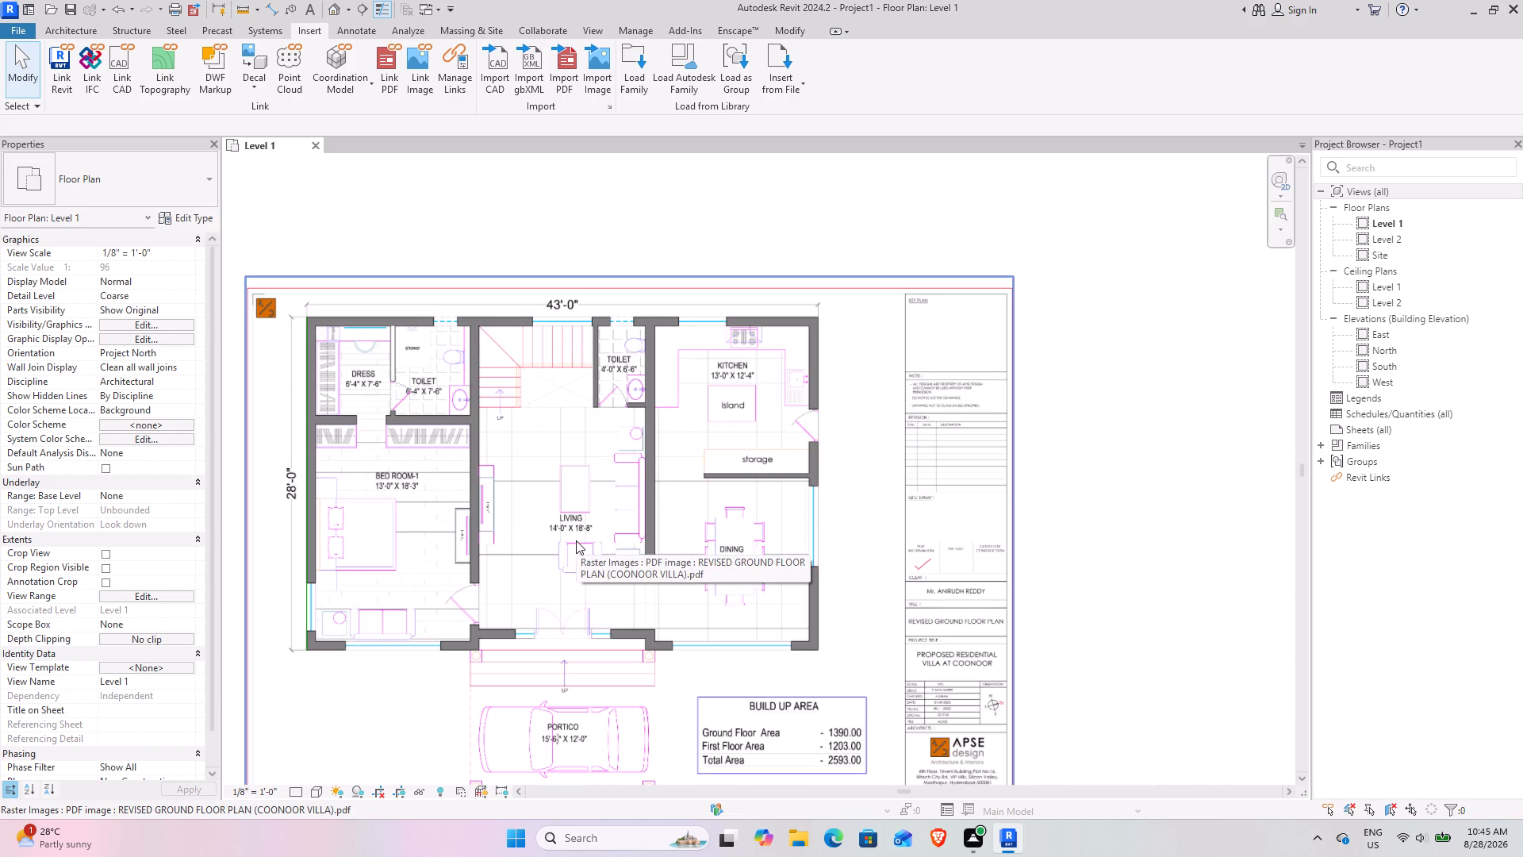
{"action": "middle_click_drag", "start_coordinate": [576, 540], "coordinate": [643, 452]}
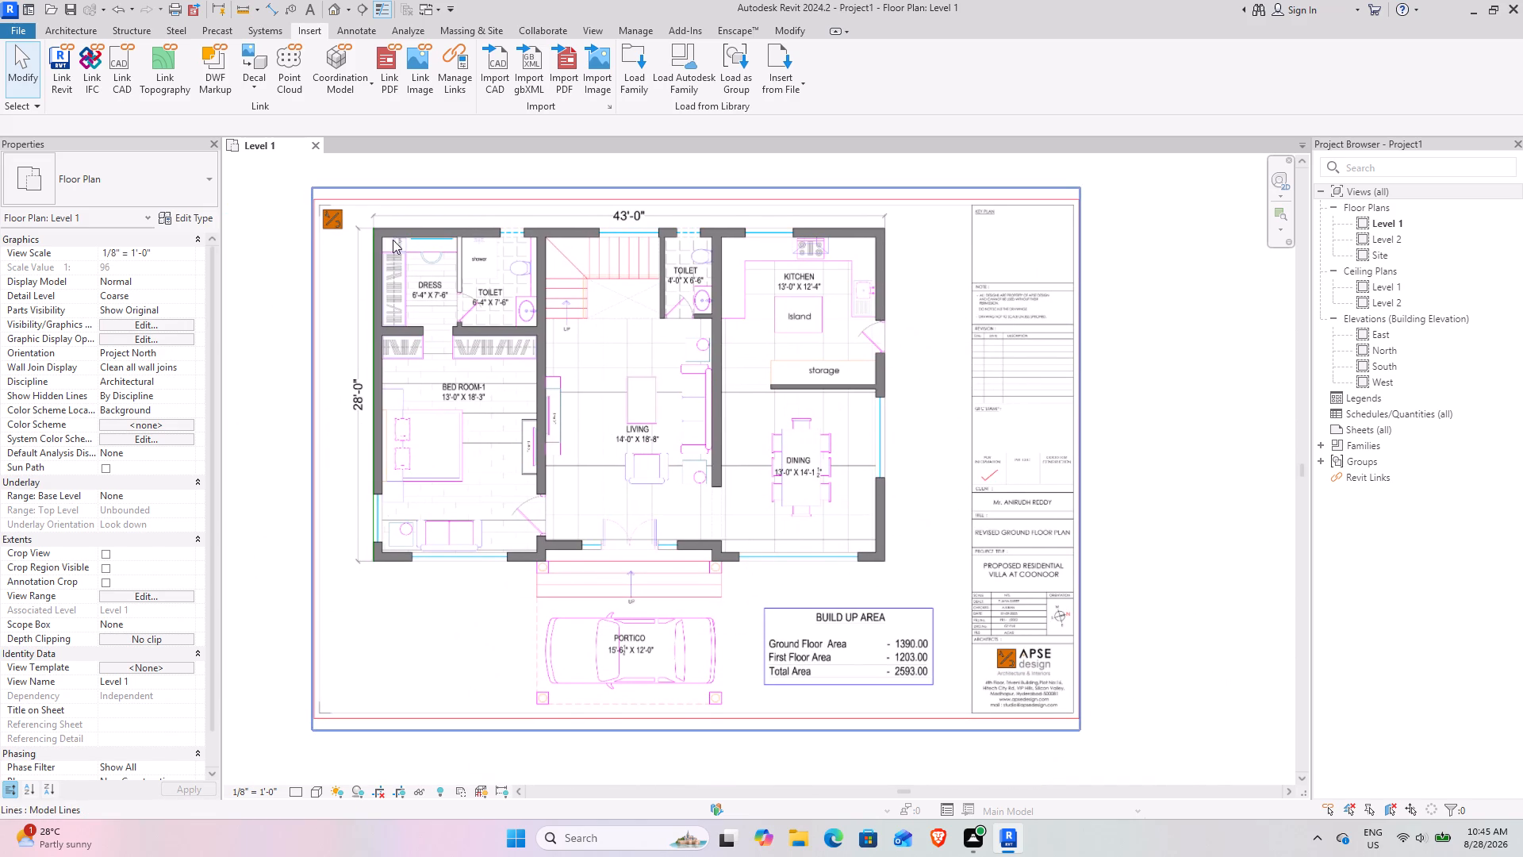
{"action": "scroll", "coordinate": [371, 254], "scroll_direction": "up", "scroll_amount": 5}
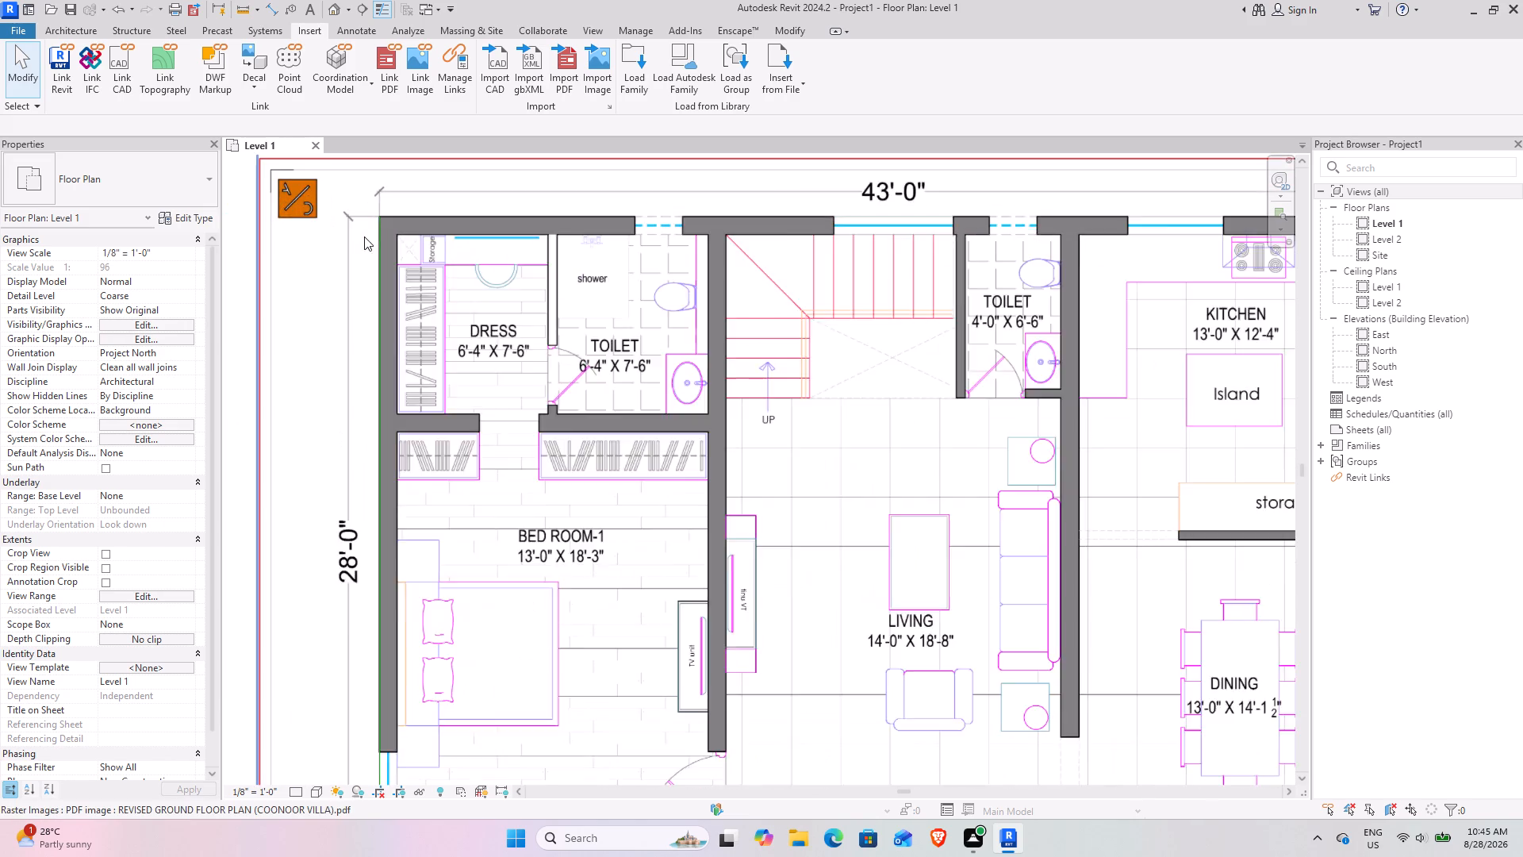
{"action": "scroll", "coordinate": [364, 236], "scroll_direction": "up", "scroll_amount": 5}
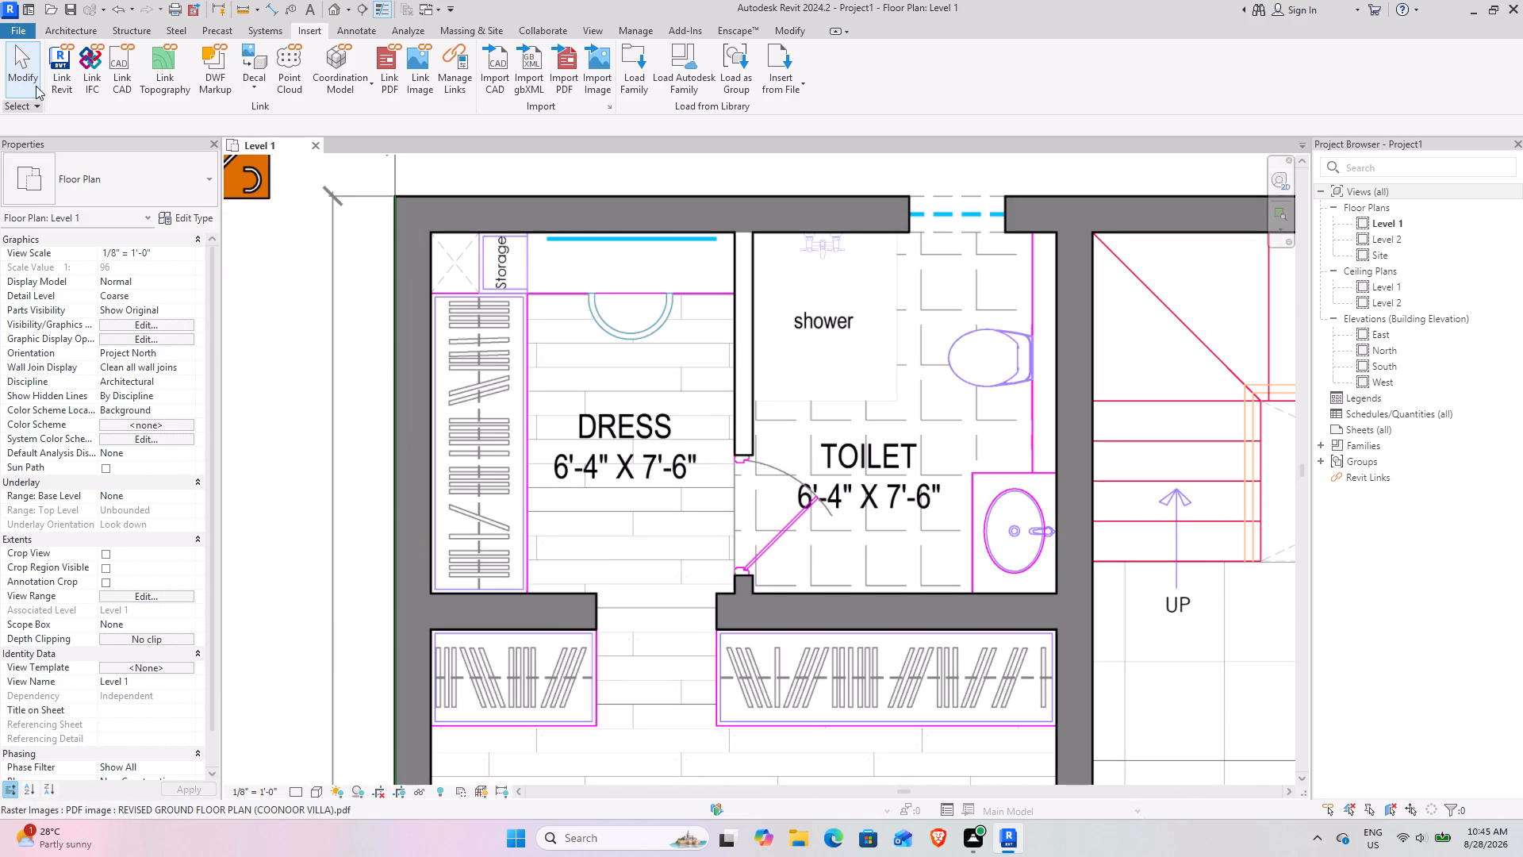
{"action": "scroll", "coordinate": [33, 48], "scroll_direction": "up", "scroll_amount": 1}
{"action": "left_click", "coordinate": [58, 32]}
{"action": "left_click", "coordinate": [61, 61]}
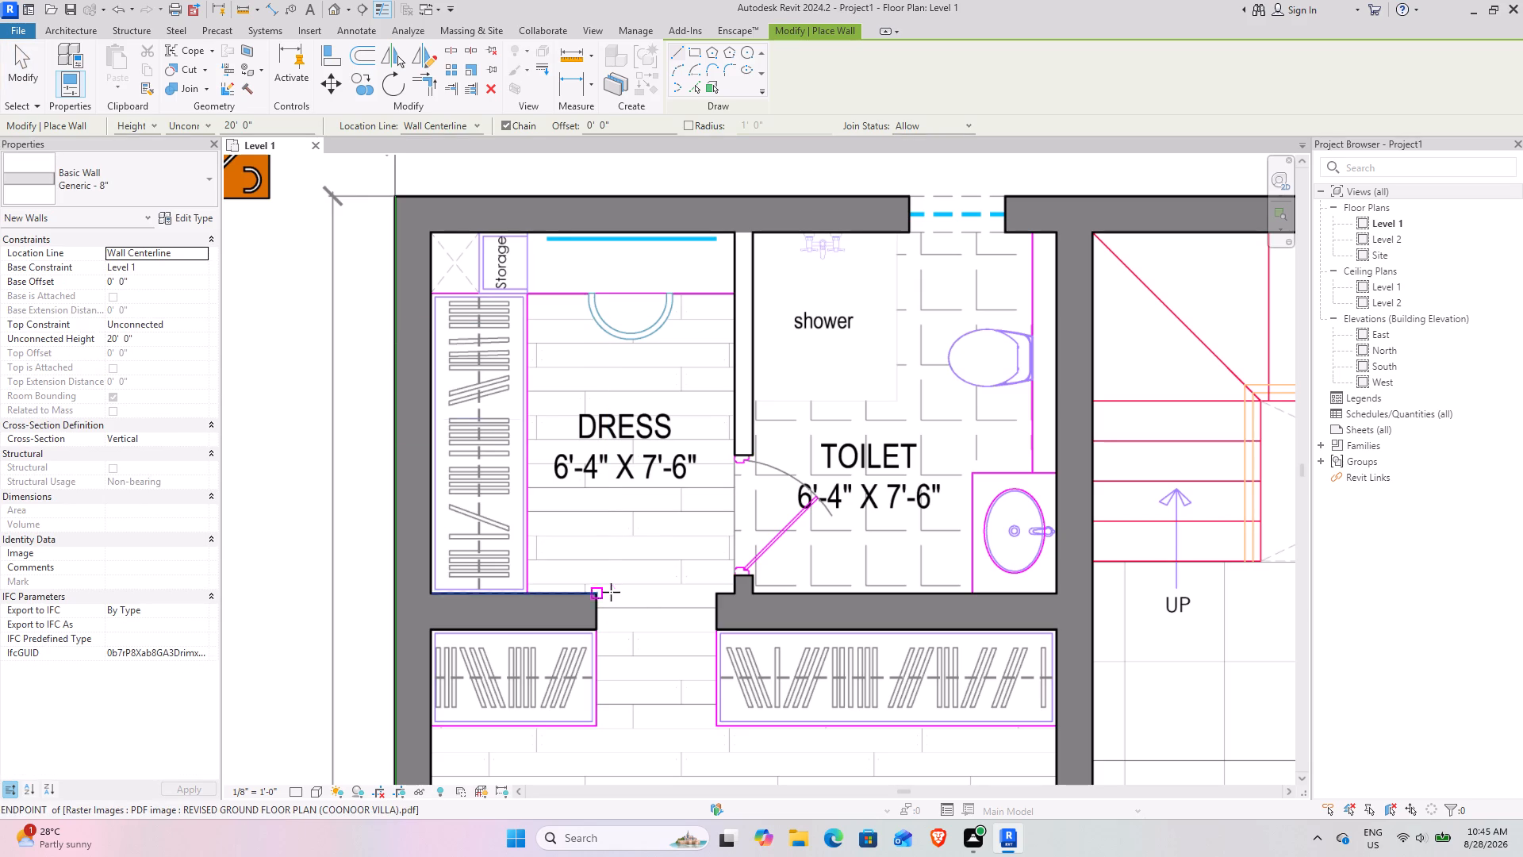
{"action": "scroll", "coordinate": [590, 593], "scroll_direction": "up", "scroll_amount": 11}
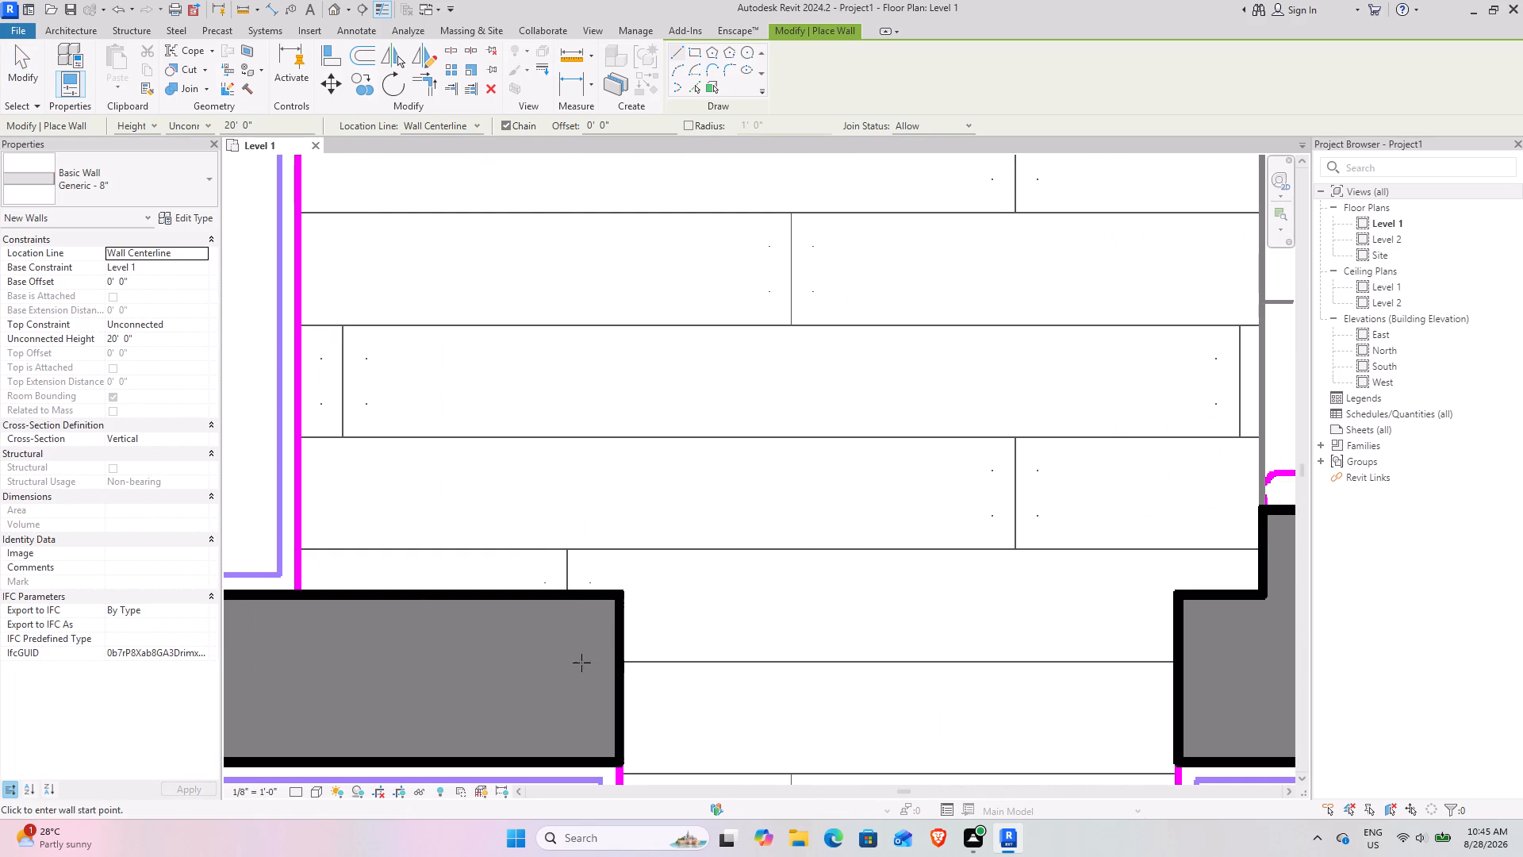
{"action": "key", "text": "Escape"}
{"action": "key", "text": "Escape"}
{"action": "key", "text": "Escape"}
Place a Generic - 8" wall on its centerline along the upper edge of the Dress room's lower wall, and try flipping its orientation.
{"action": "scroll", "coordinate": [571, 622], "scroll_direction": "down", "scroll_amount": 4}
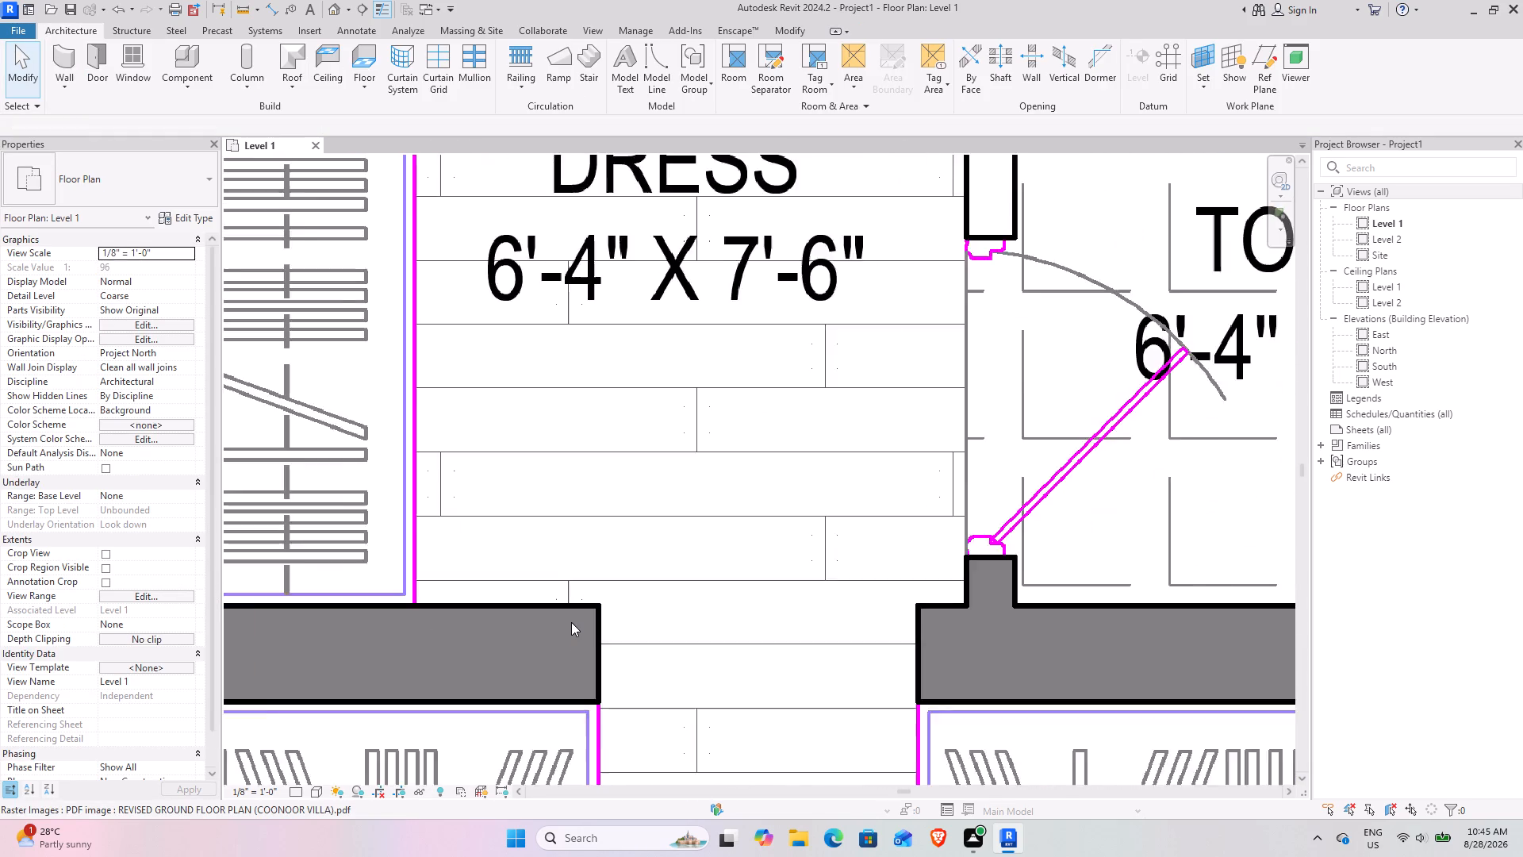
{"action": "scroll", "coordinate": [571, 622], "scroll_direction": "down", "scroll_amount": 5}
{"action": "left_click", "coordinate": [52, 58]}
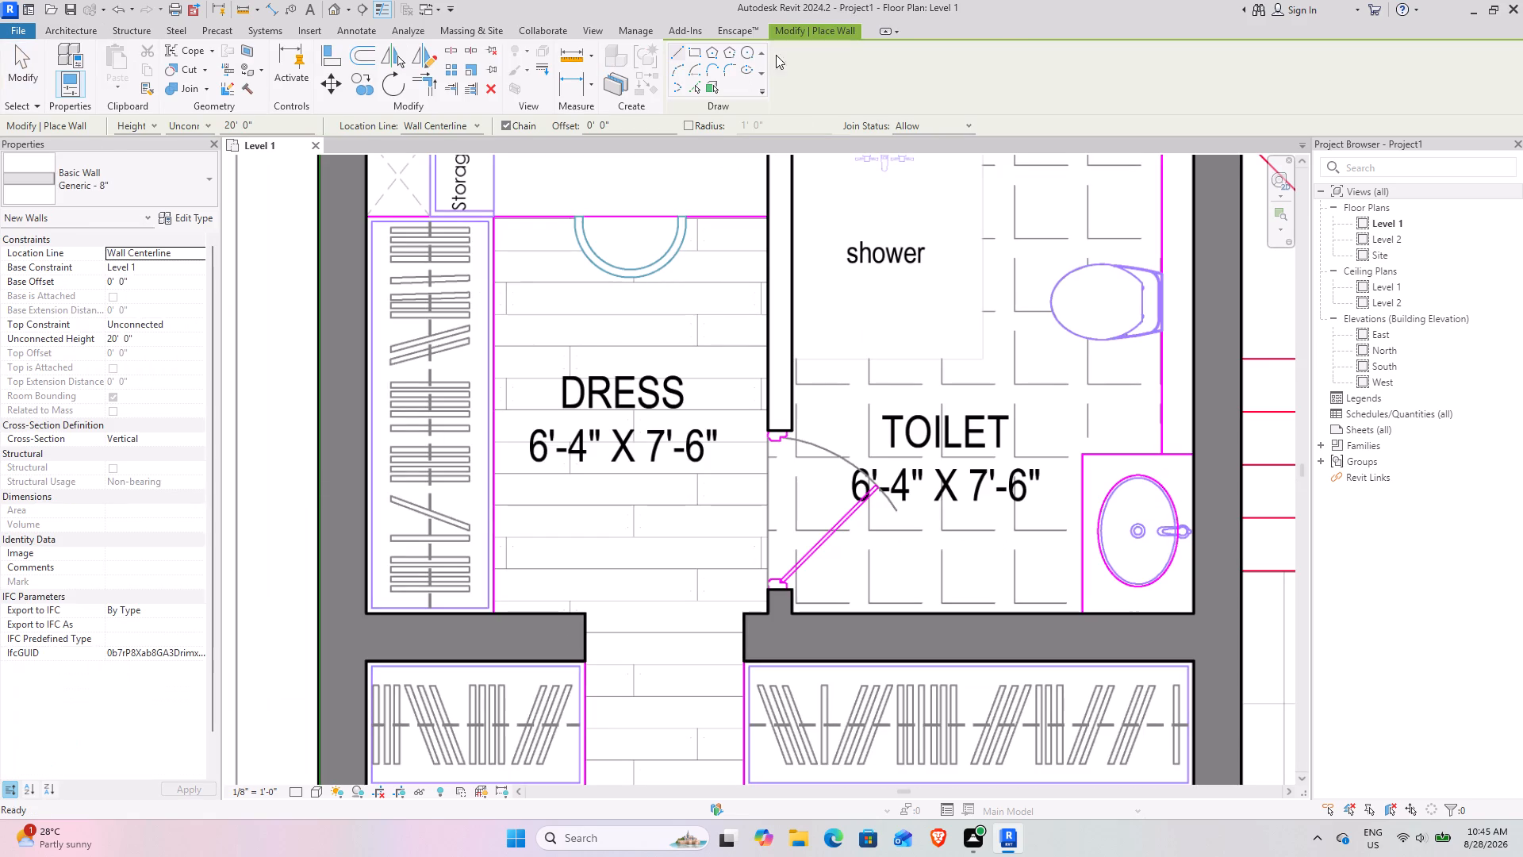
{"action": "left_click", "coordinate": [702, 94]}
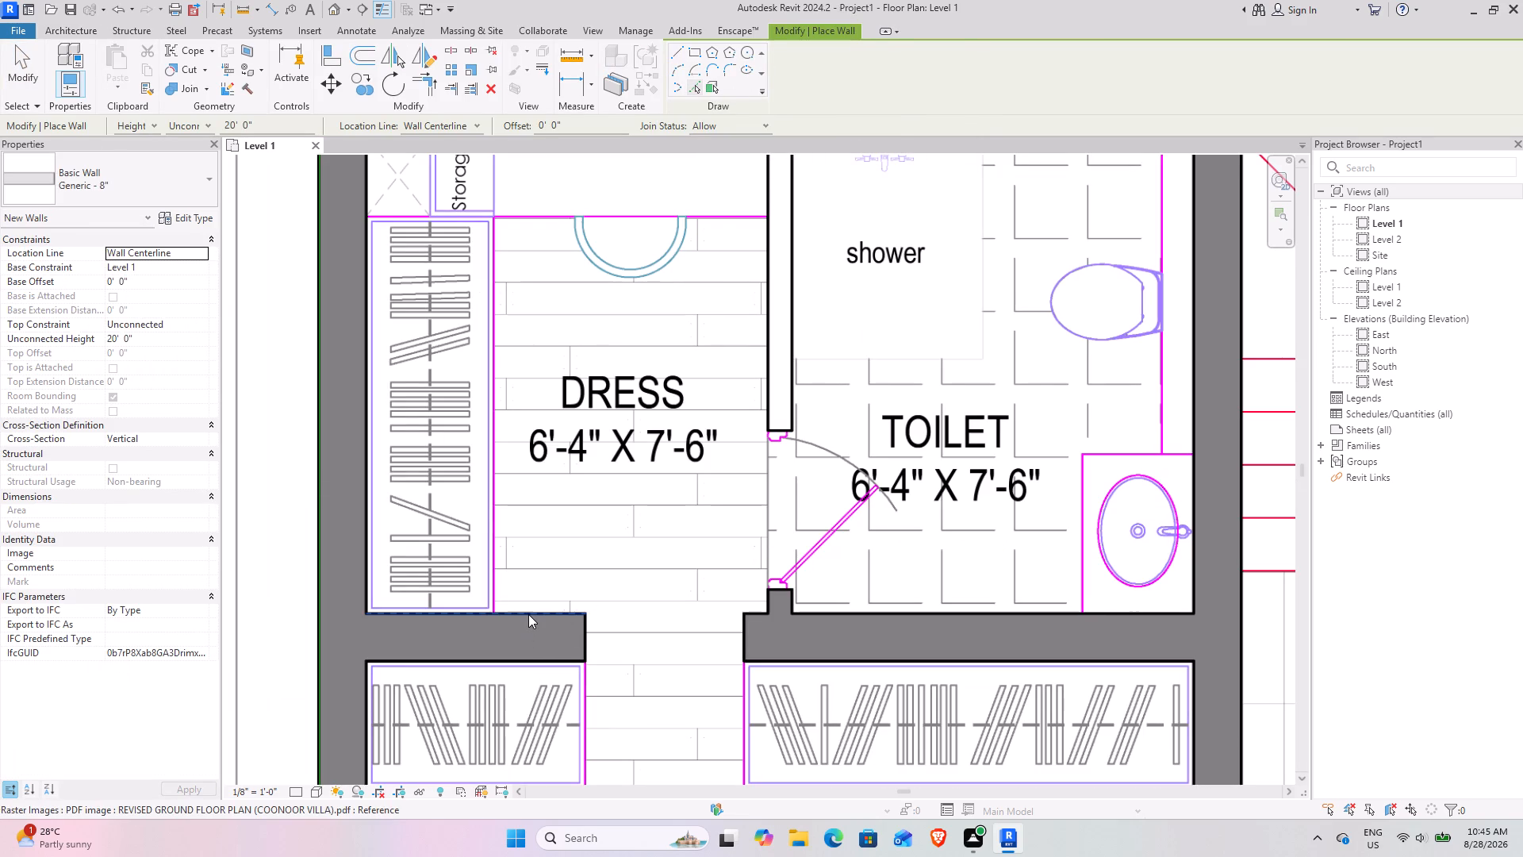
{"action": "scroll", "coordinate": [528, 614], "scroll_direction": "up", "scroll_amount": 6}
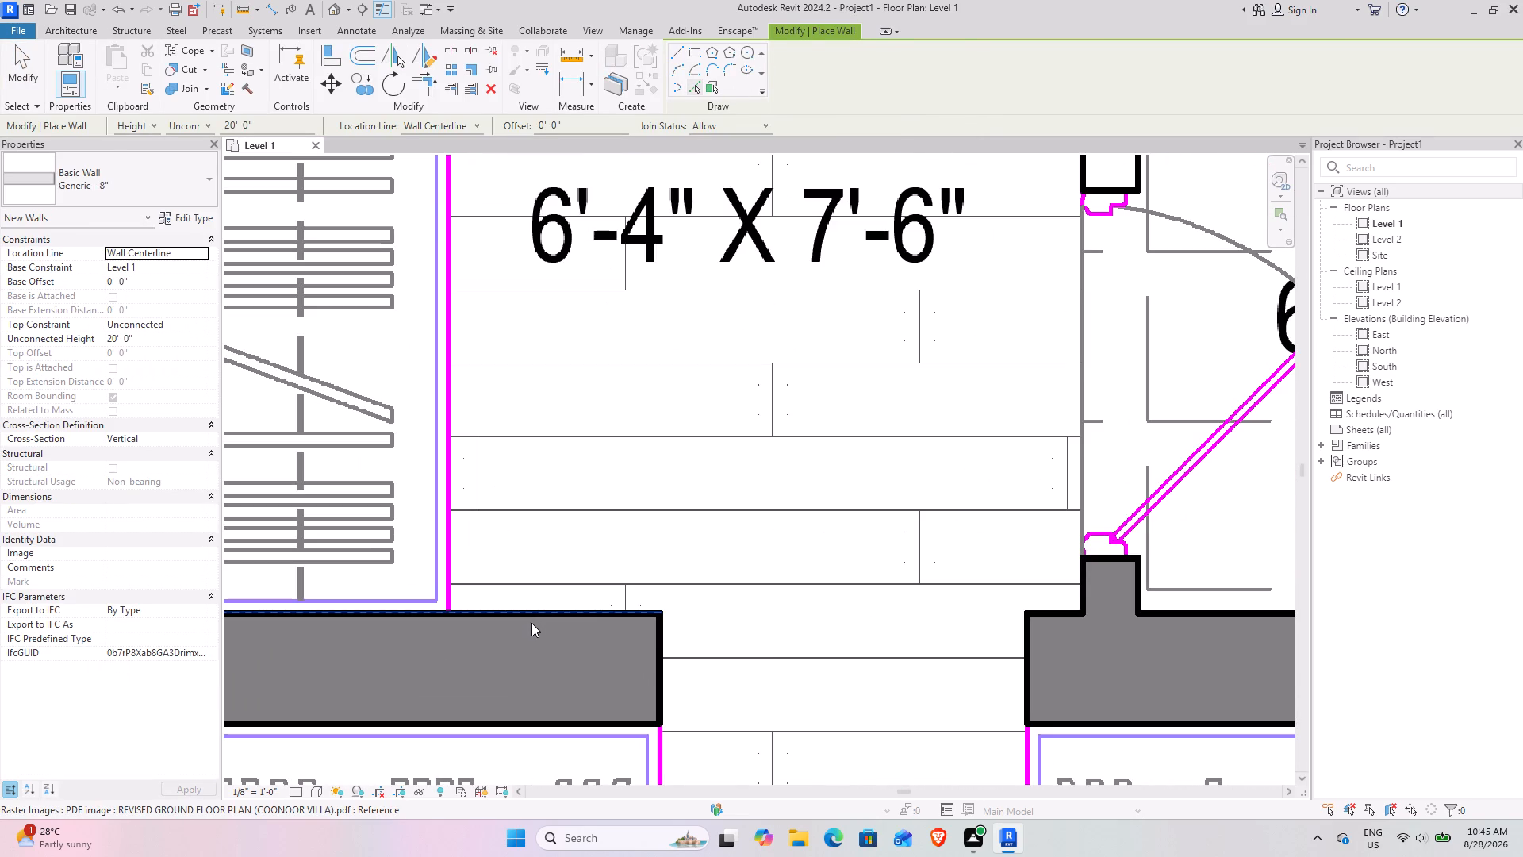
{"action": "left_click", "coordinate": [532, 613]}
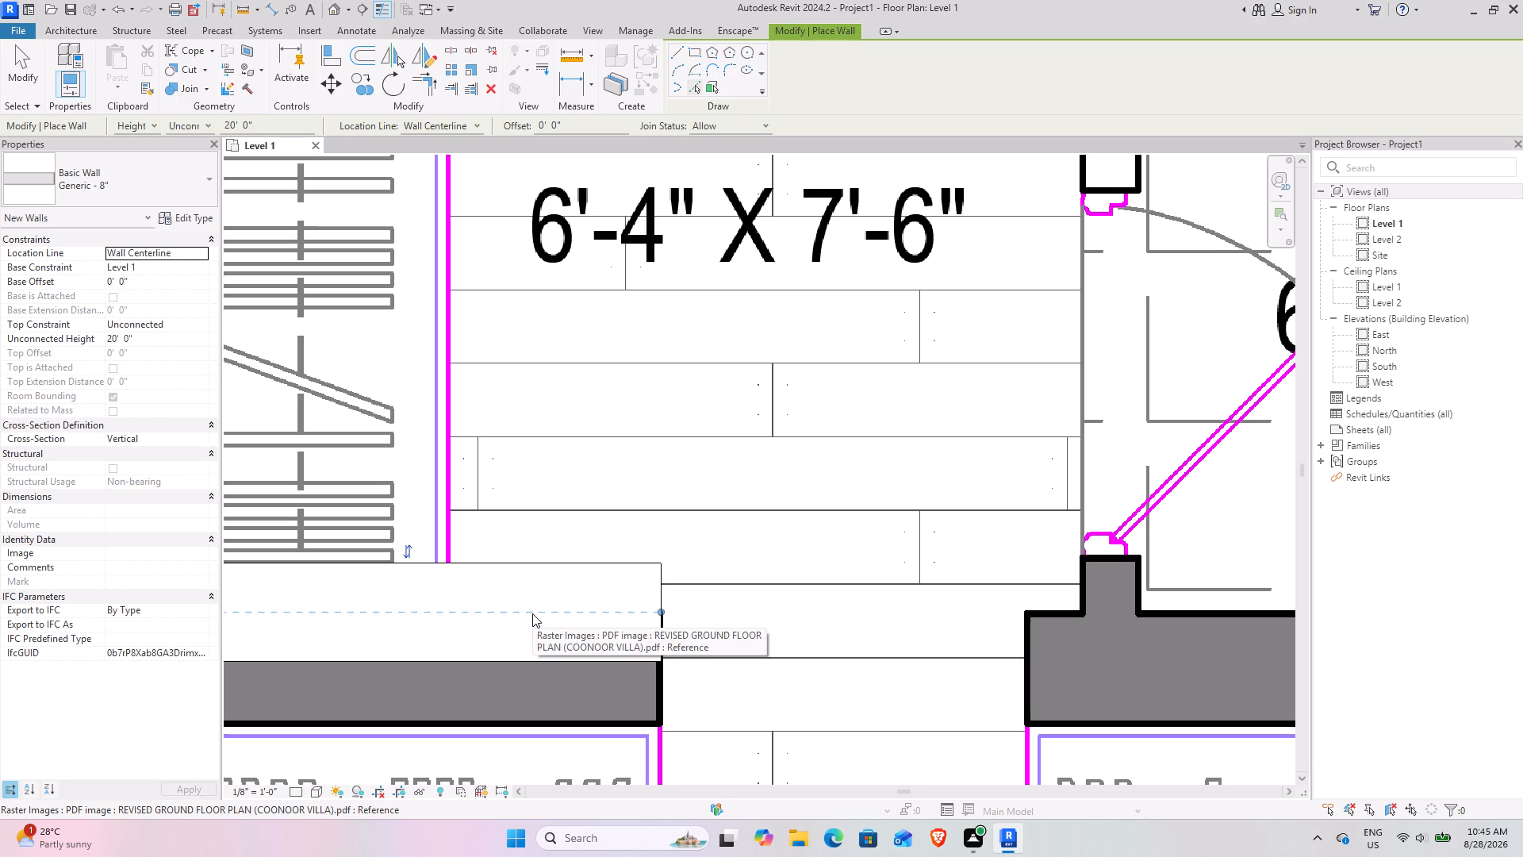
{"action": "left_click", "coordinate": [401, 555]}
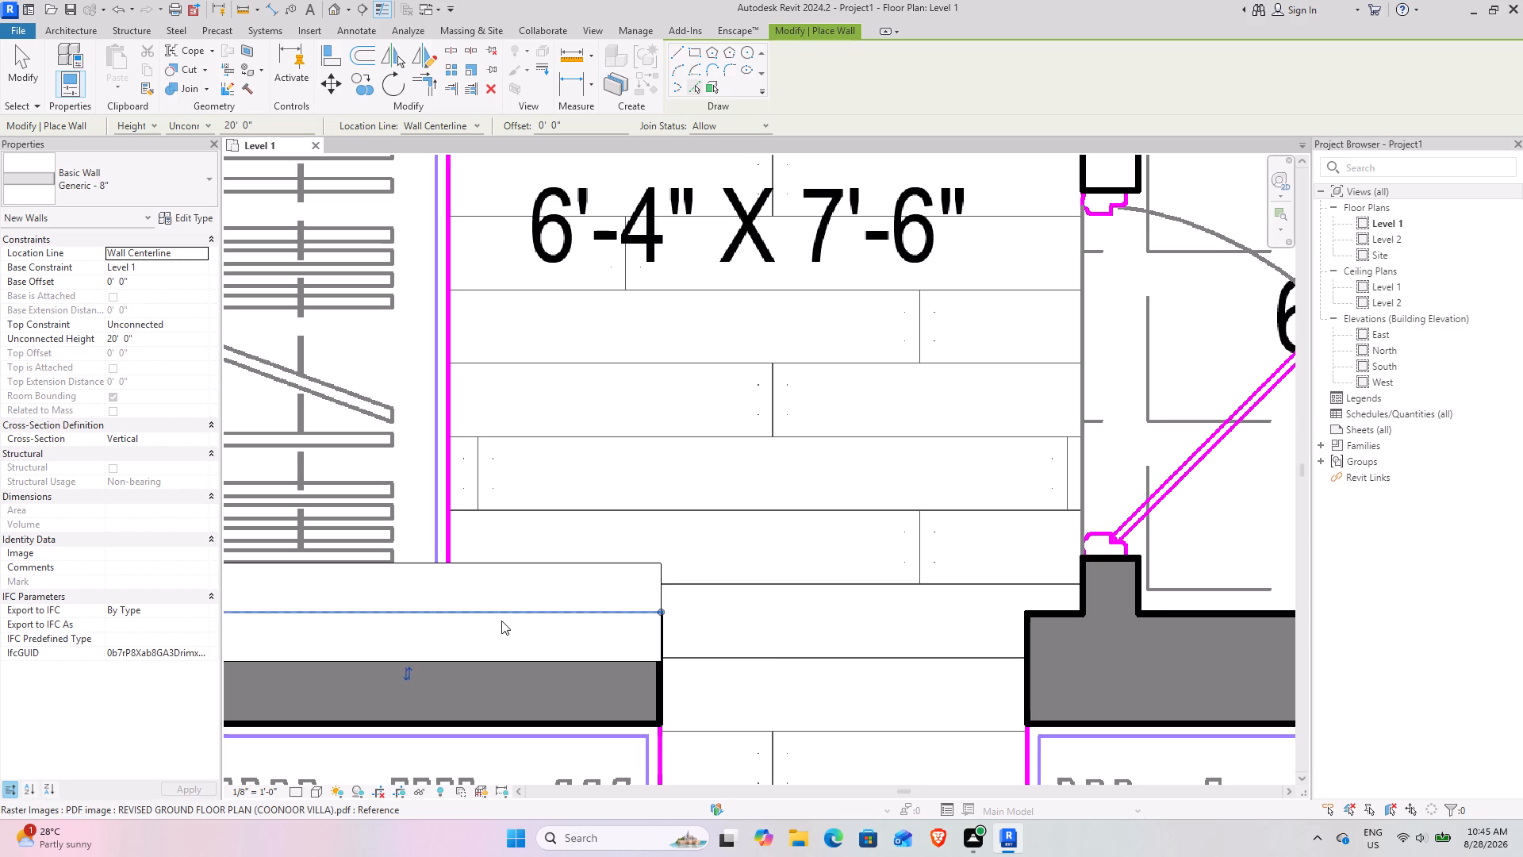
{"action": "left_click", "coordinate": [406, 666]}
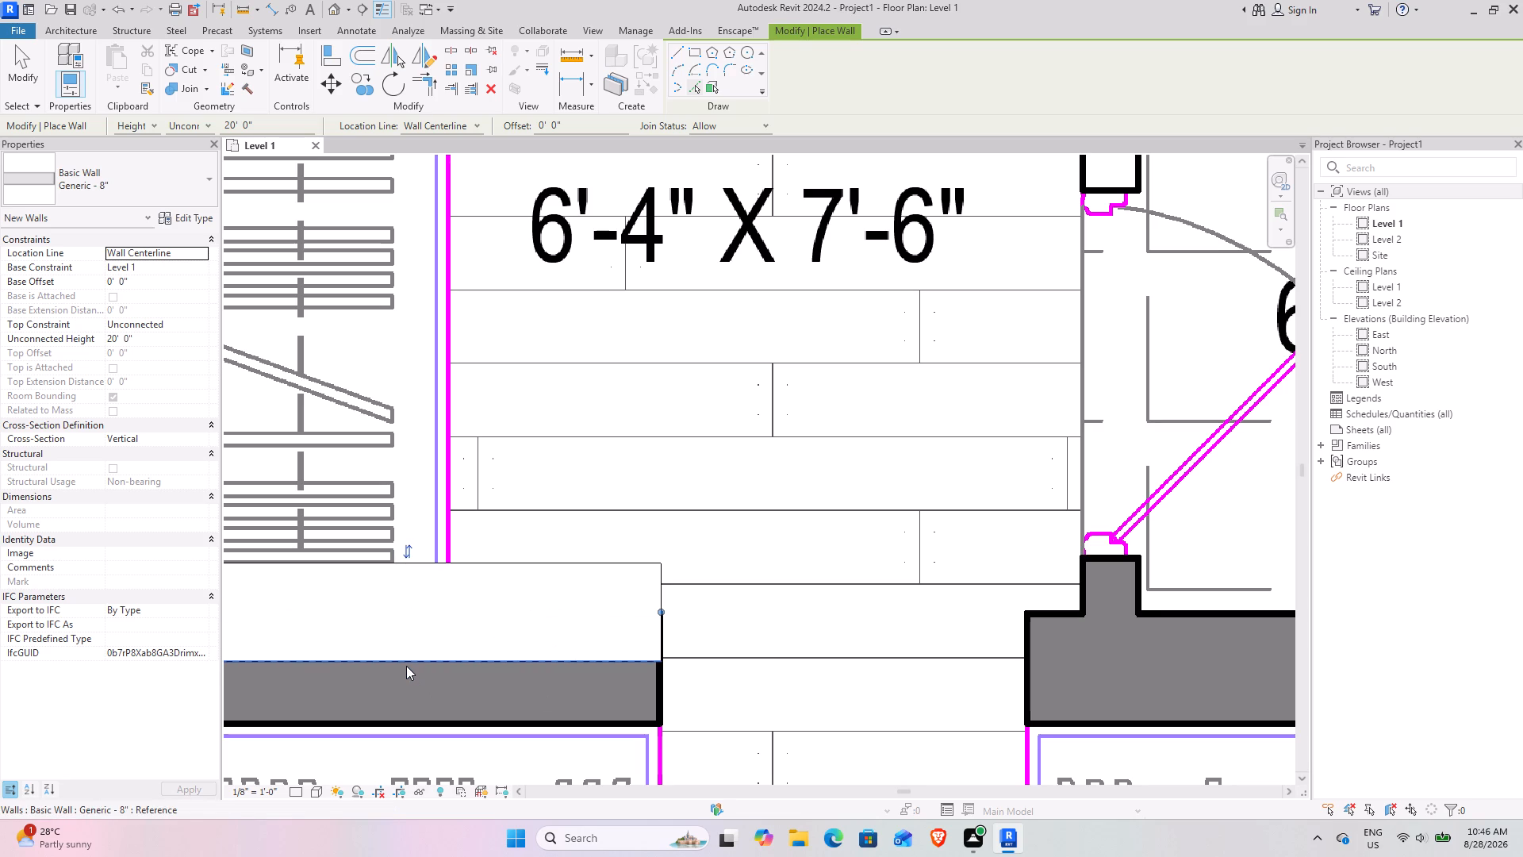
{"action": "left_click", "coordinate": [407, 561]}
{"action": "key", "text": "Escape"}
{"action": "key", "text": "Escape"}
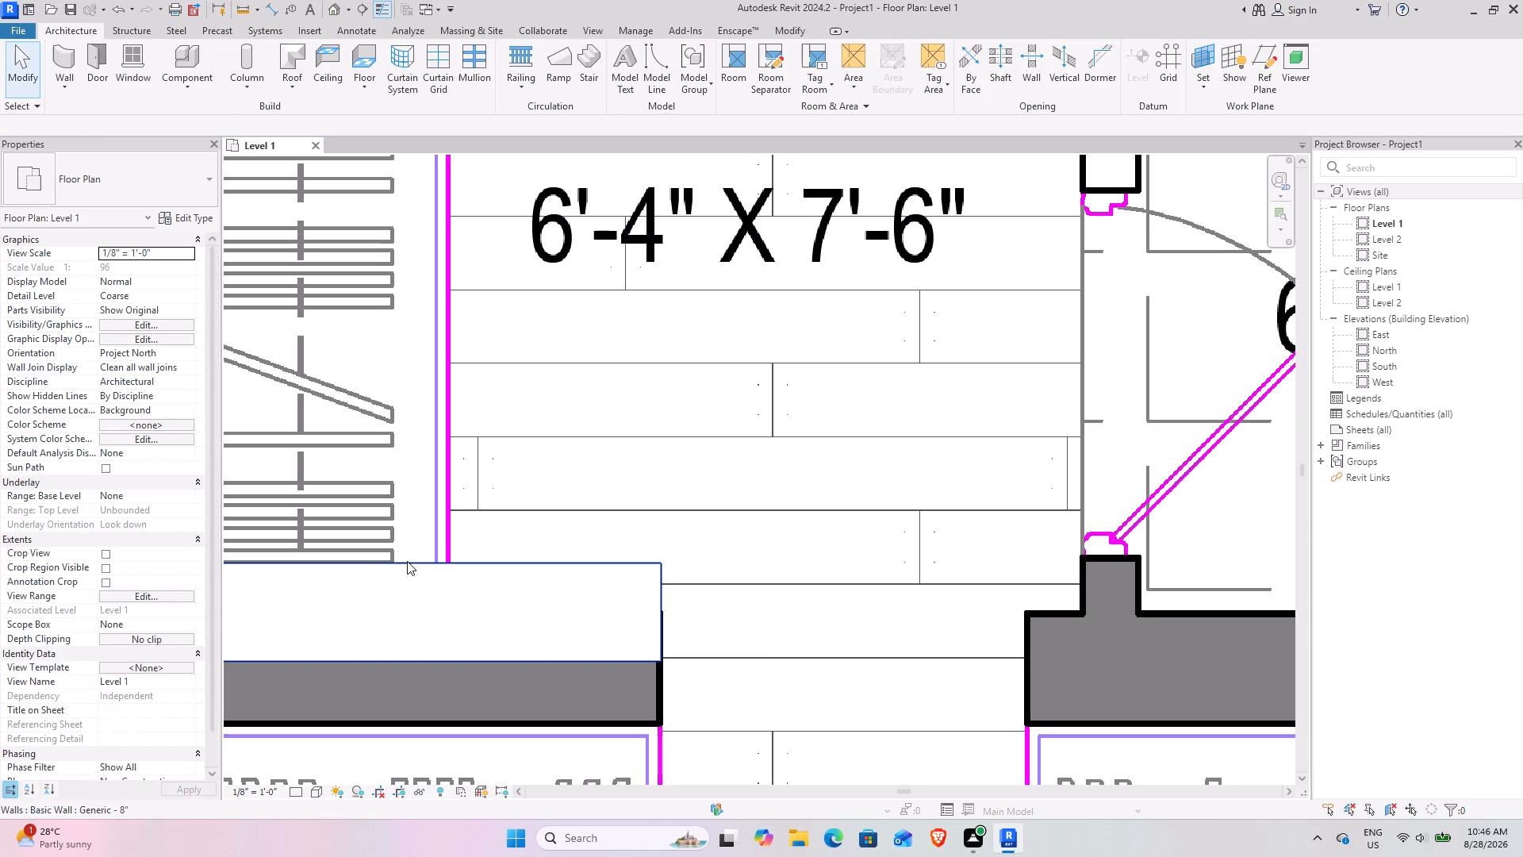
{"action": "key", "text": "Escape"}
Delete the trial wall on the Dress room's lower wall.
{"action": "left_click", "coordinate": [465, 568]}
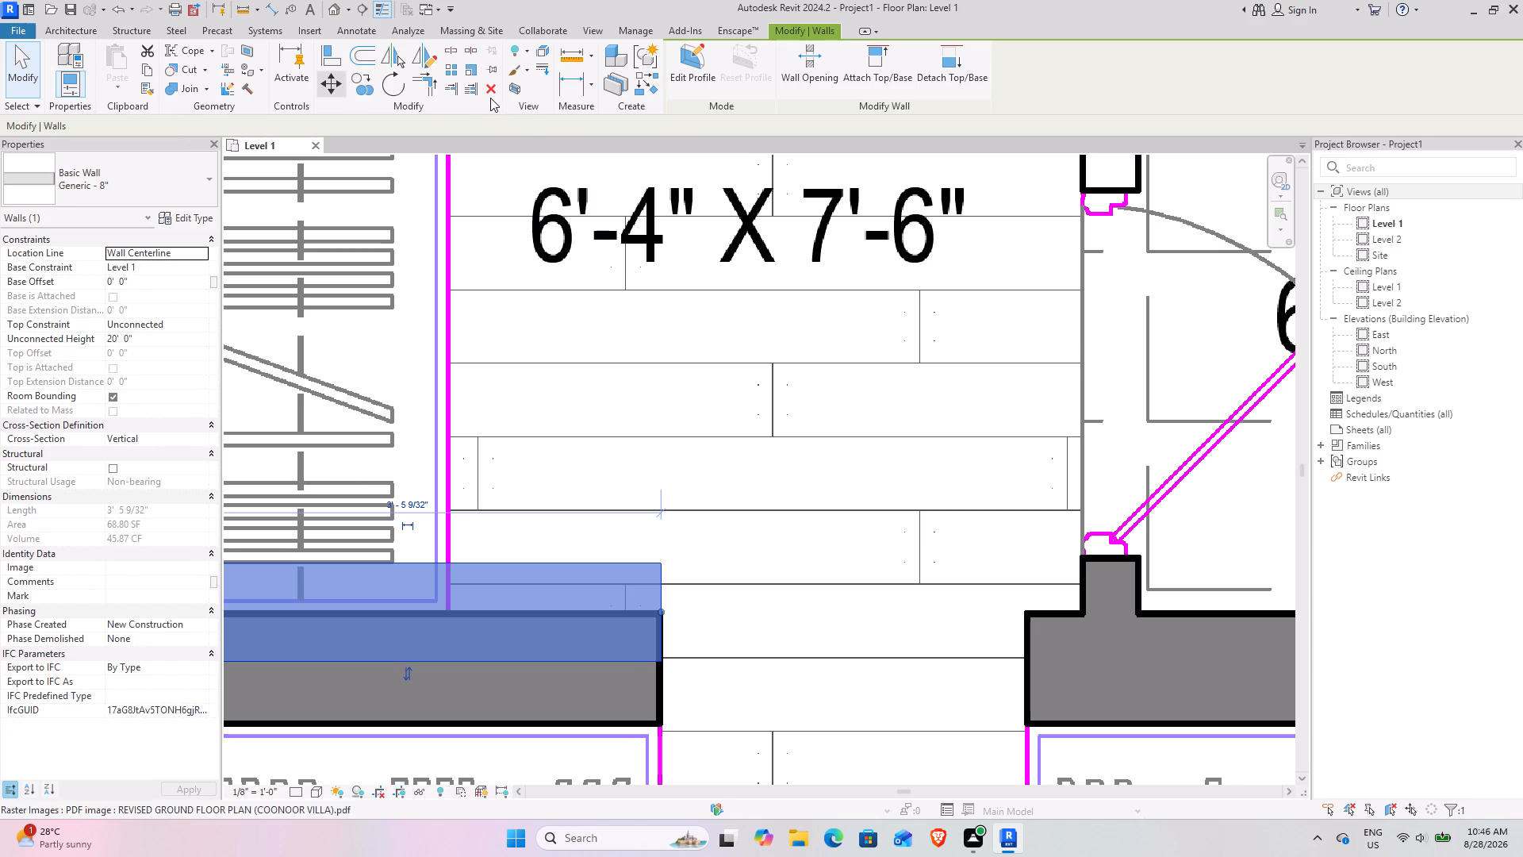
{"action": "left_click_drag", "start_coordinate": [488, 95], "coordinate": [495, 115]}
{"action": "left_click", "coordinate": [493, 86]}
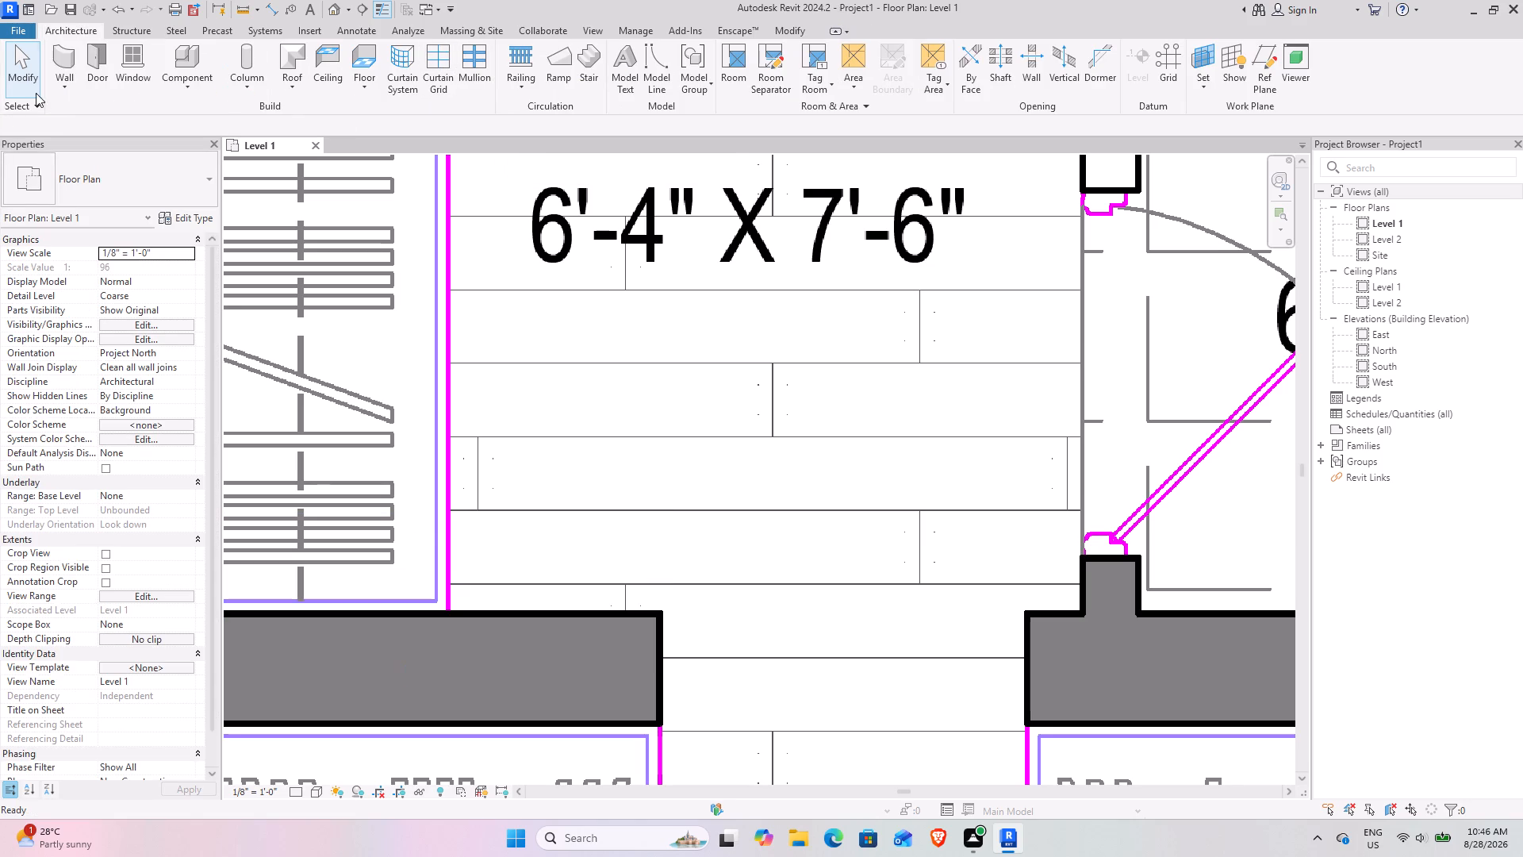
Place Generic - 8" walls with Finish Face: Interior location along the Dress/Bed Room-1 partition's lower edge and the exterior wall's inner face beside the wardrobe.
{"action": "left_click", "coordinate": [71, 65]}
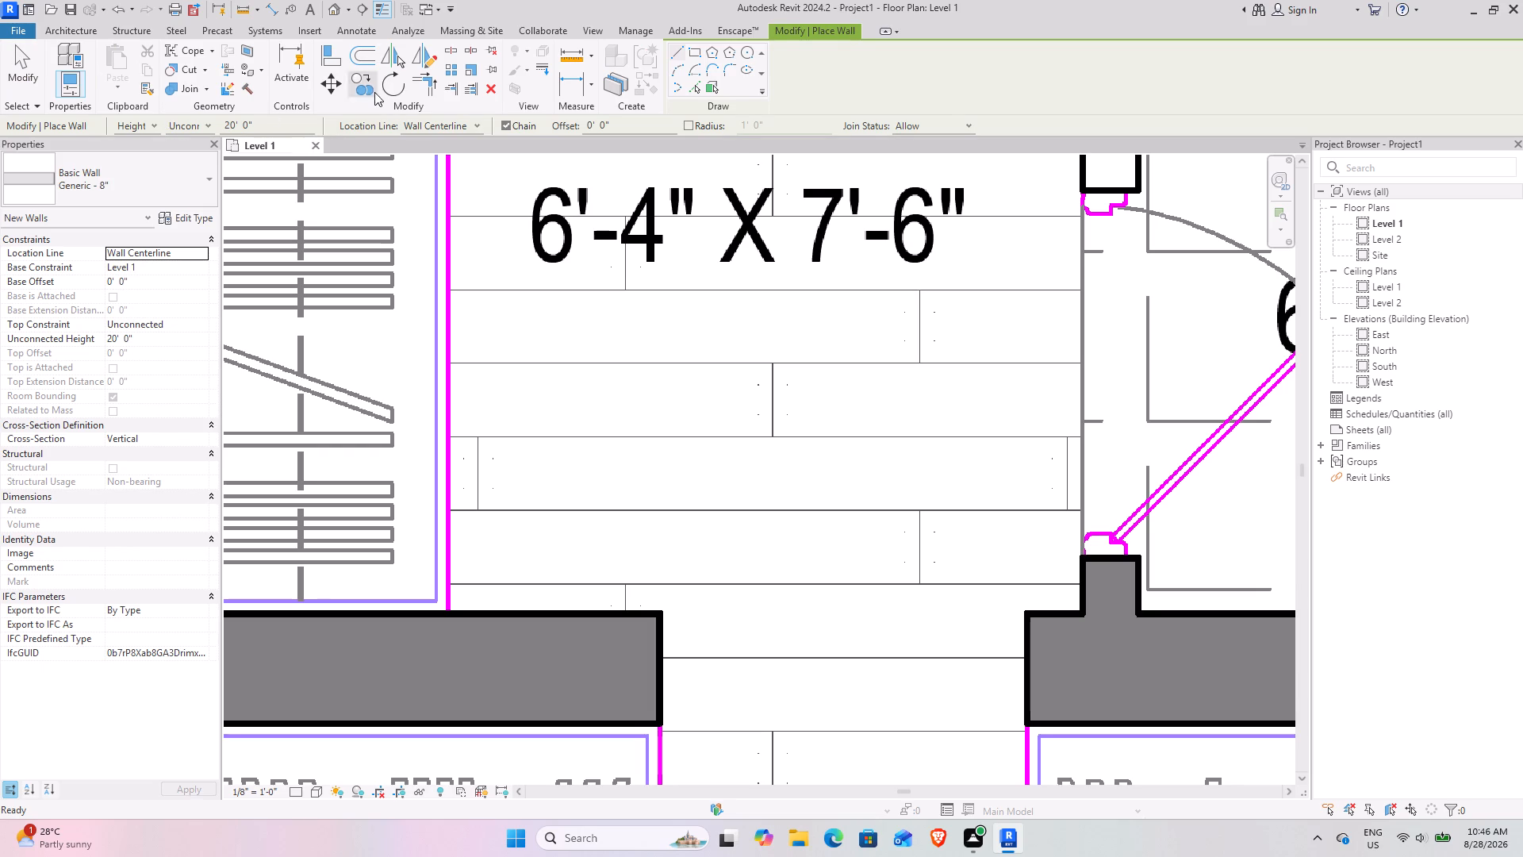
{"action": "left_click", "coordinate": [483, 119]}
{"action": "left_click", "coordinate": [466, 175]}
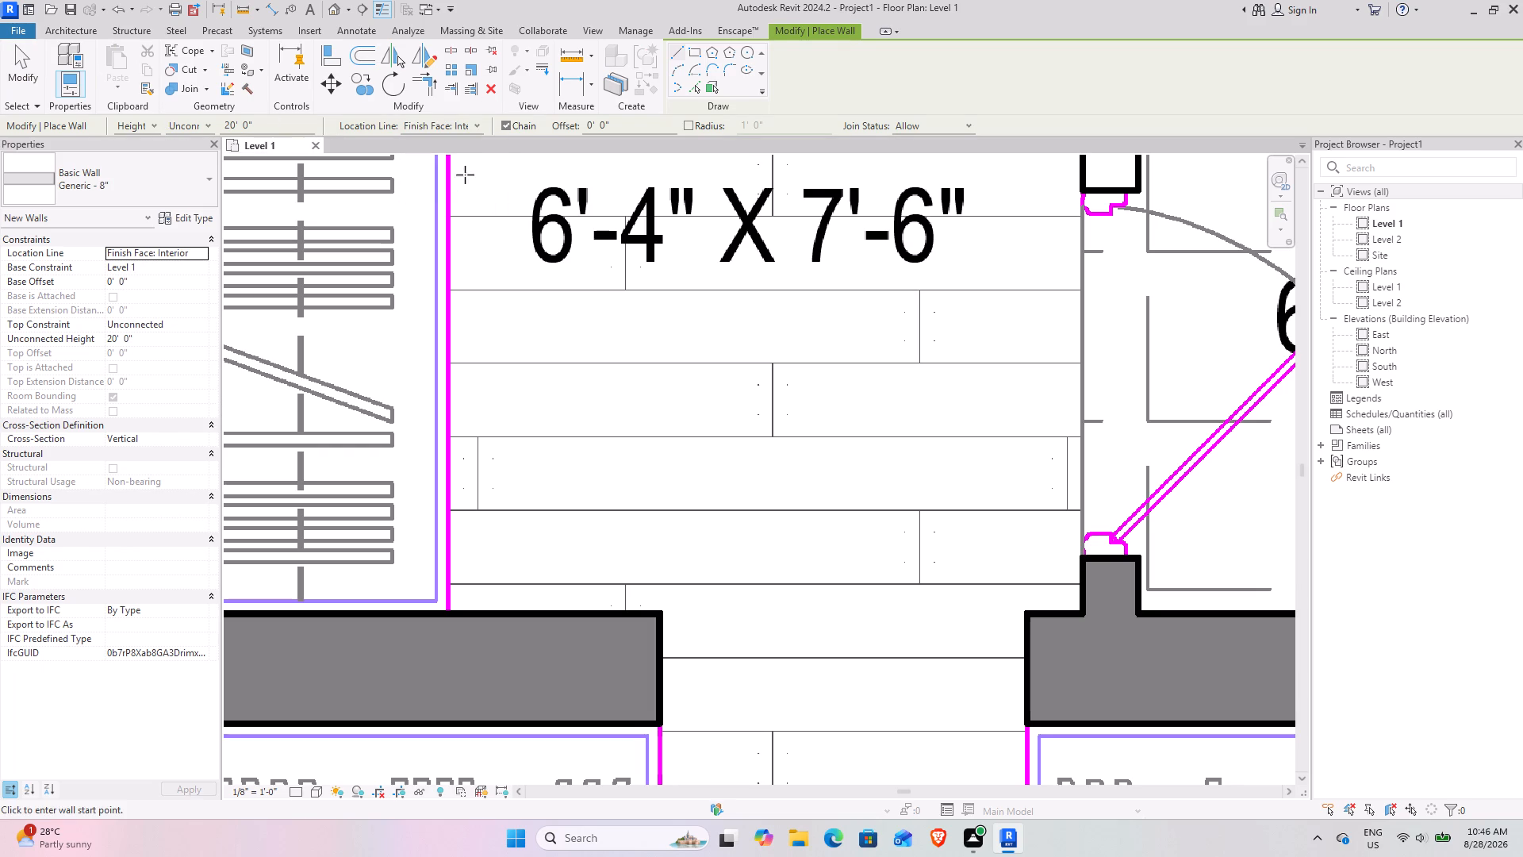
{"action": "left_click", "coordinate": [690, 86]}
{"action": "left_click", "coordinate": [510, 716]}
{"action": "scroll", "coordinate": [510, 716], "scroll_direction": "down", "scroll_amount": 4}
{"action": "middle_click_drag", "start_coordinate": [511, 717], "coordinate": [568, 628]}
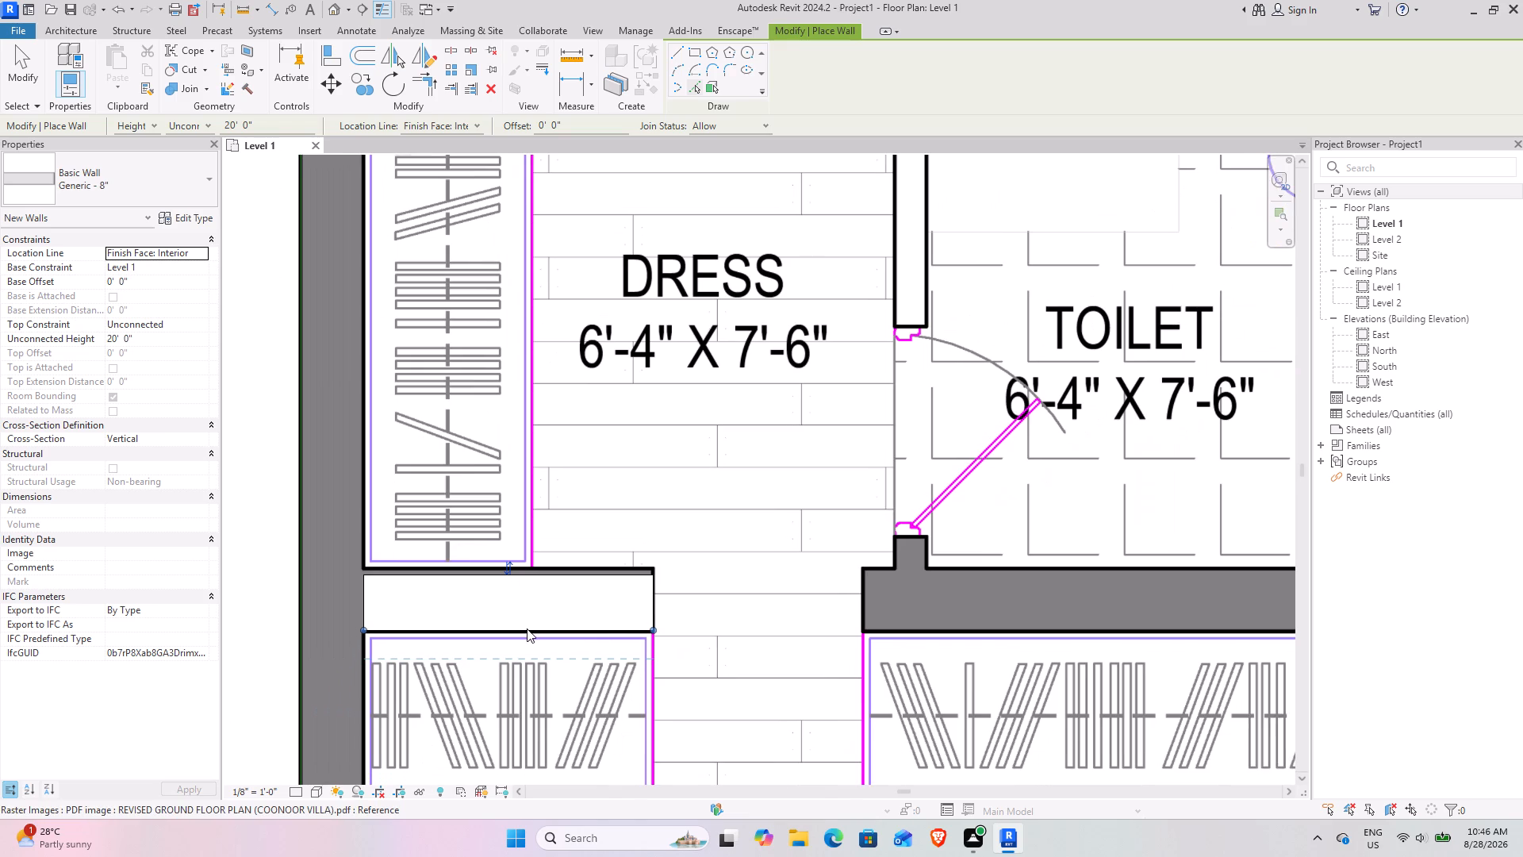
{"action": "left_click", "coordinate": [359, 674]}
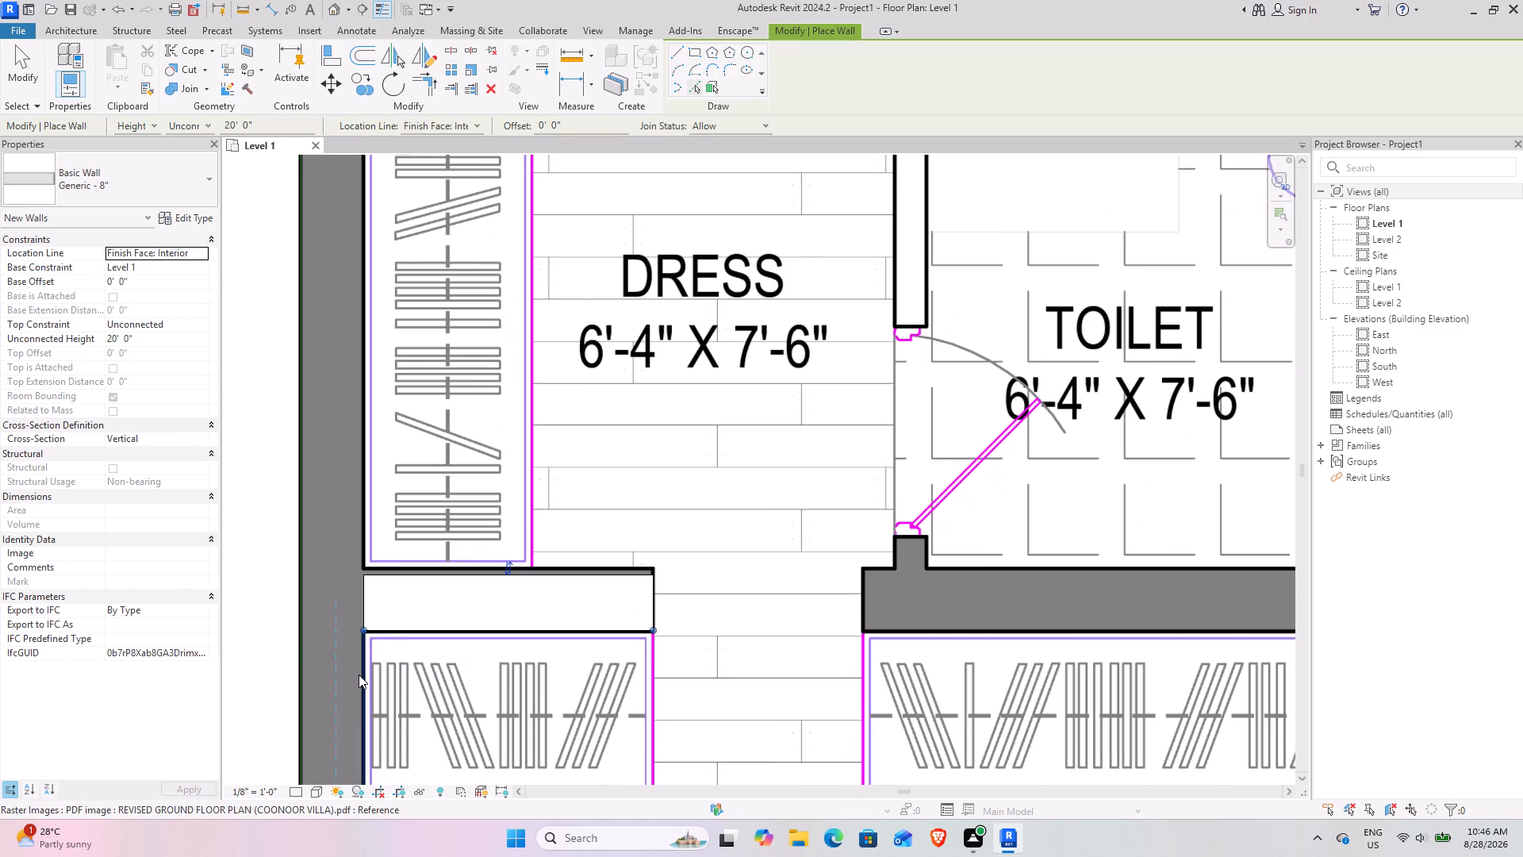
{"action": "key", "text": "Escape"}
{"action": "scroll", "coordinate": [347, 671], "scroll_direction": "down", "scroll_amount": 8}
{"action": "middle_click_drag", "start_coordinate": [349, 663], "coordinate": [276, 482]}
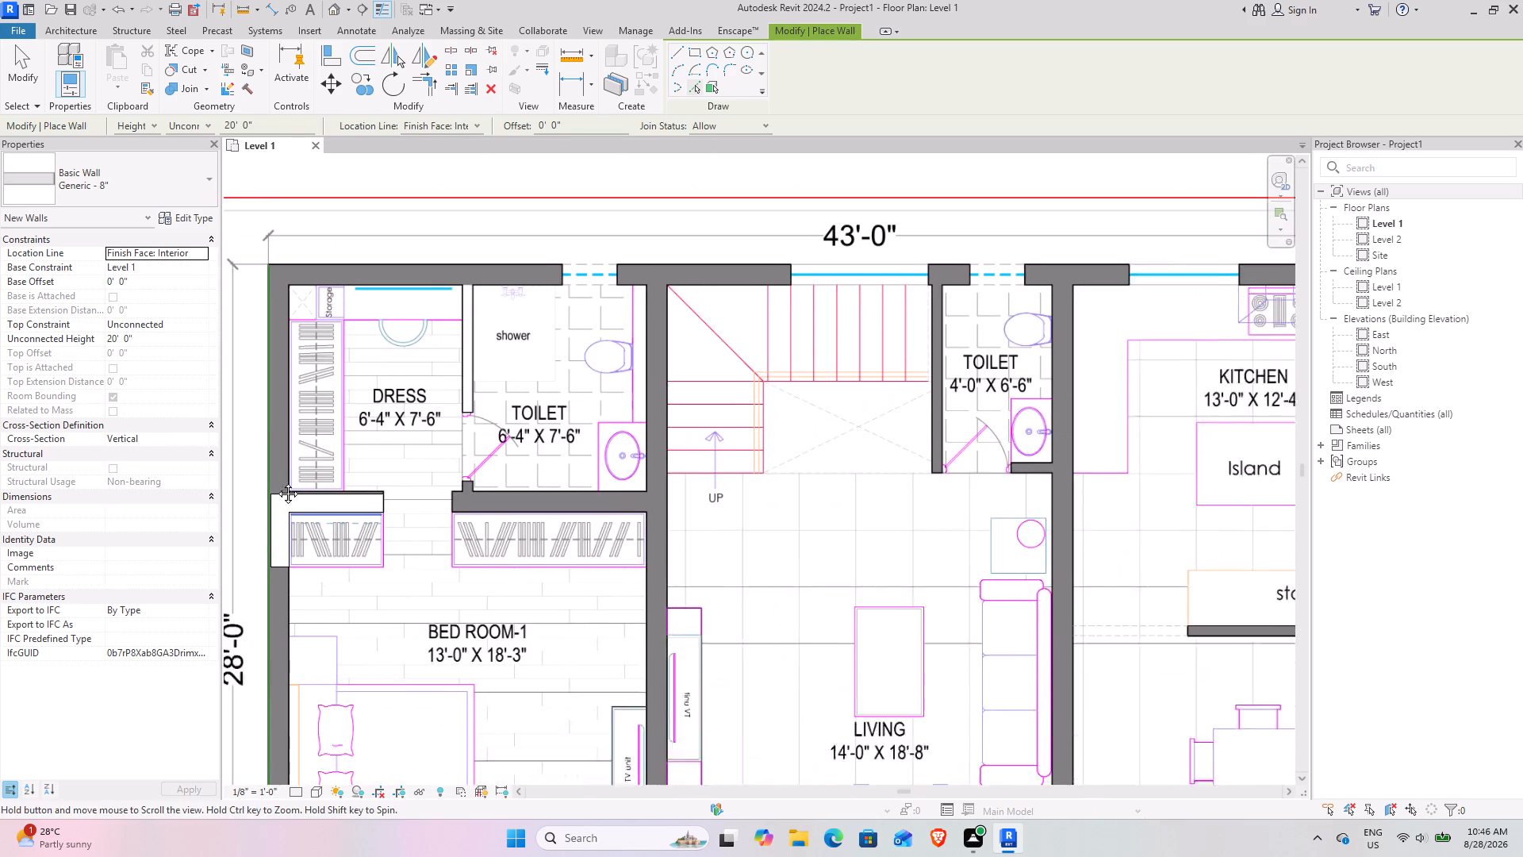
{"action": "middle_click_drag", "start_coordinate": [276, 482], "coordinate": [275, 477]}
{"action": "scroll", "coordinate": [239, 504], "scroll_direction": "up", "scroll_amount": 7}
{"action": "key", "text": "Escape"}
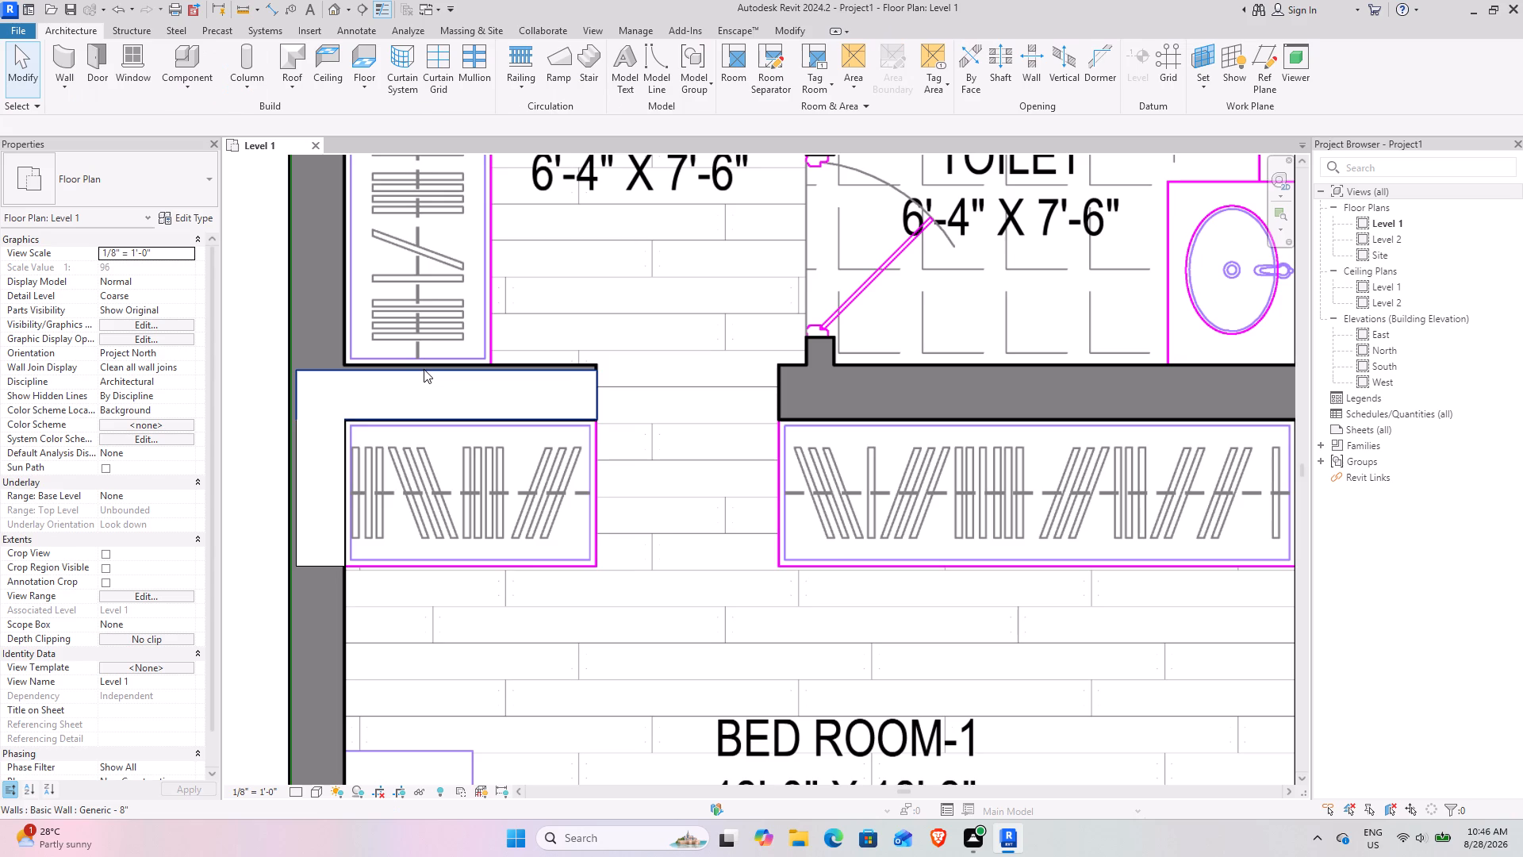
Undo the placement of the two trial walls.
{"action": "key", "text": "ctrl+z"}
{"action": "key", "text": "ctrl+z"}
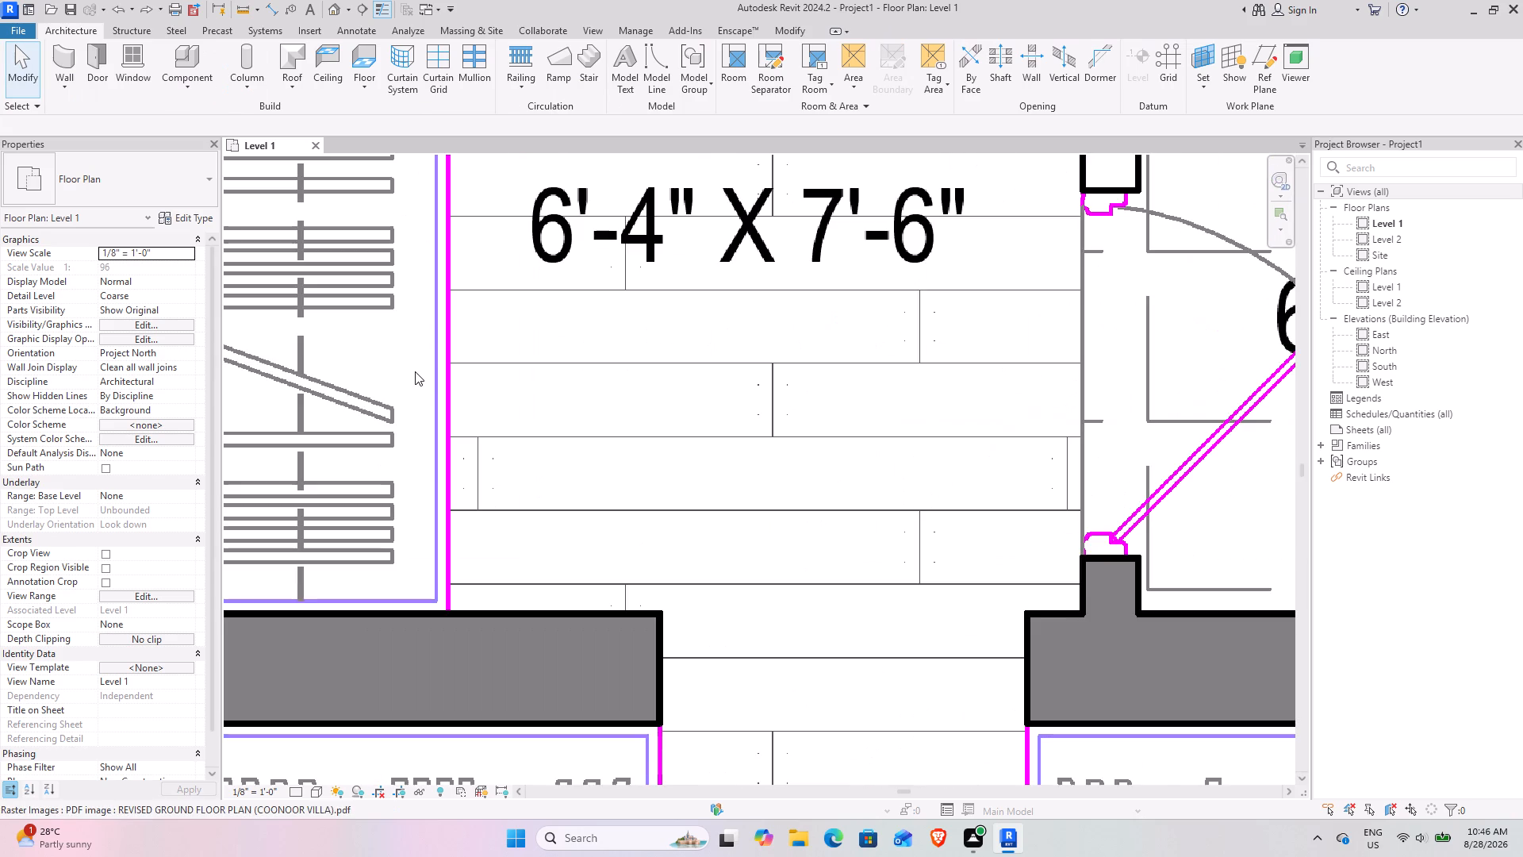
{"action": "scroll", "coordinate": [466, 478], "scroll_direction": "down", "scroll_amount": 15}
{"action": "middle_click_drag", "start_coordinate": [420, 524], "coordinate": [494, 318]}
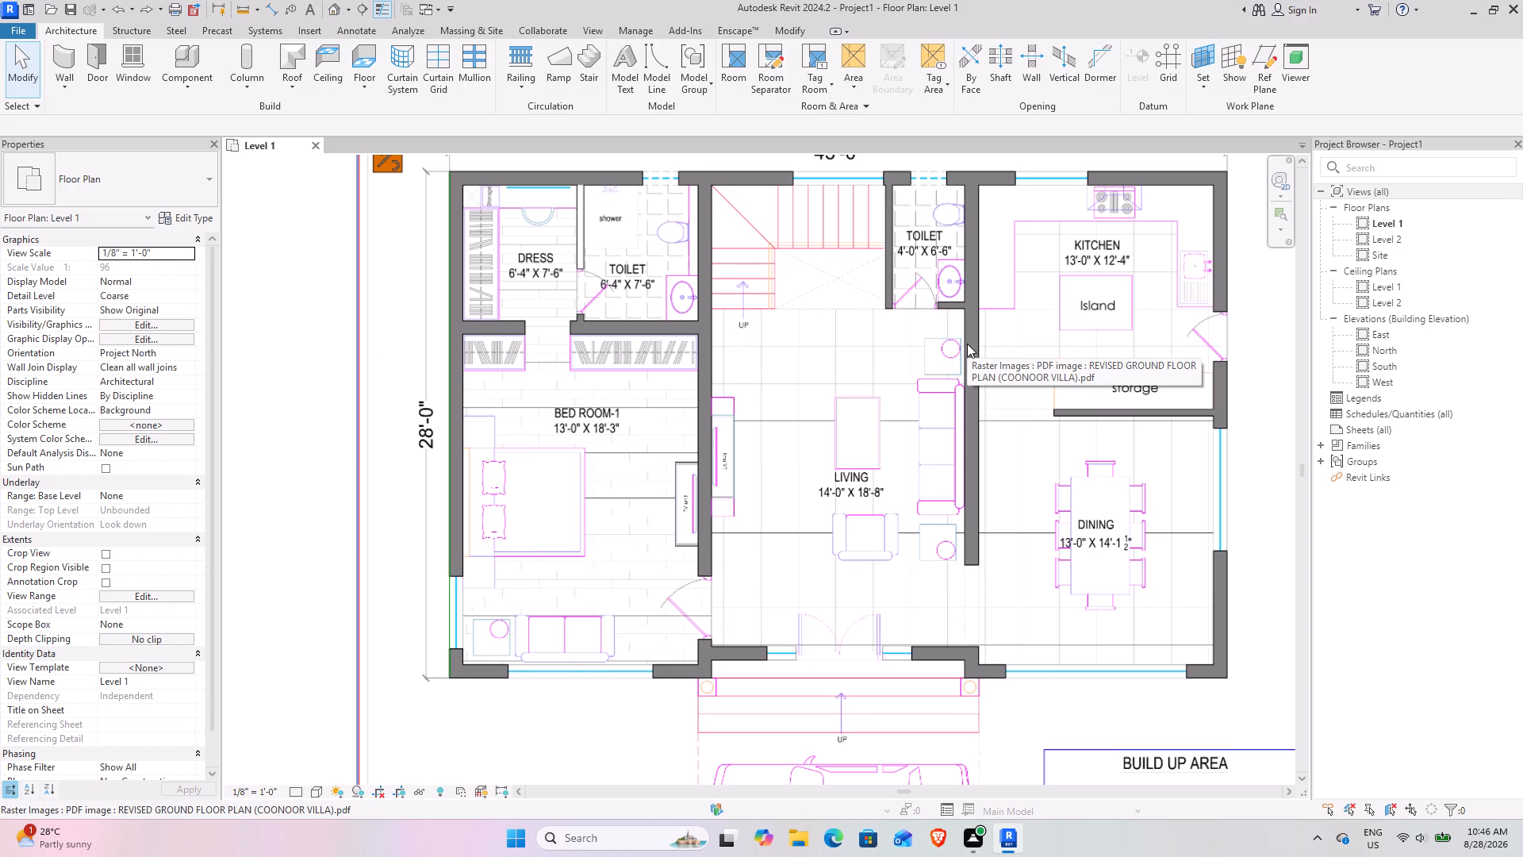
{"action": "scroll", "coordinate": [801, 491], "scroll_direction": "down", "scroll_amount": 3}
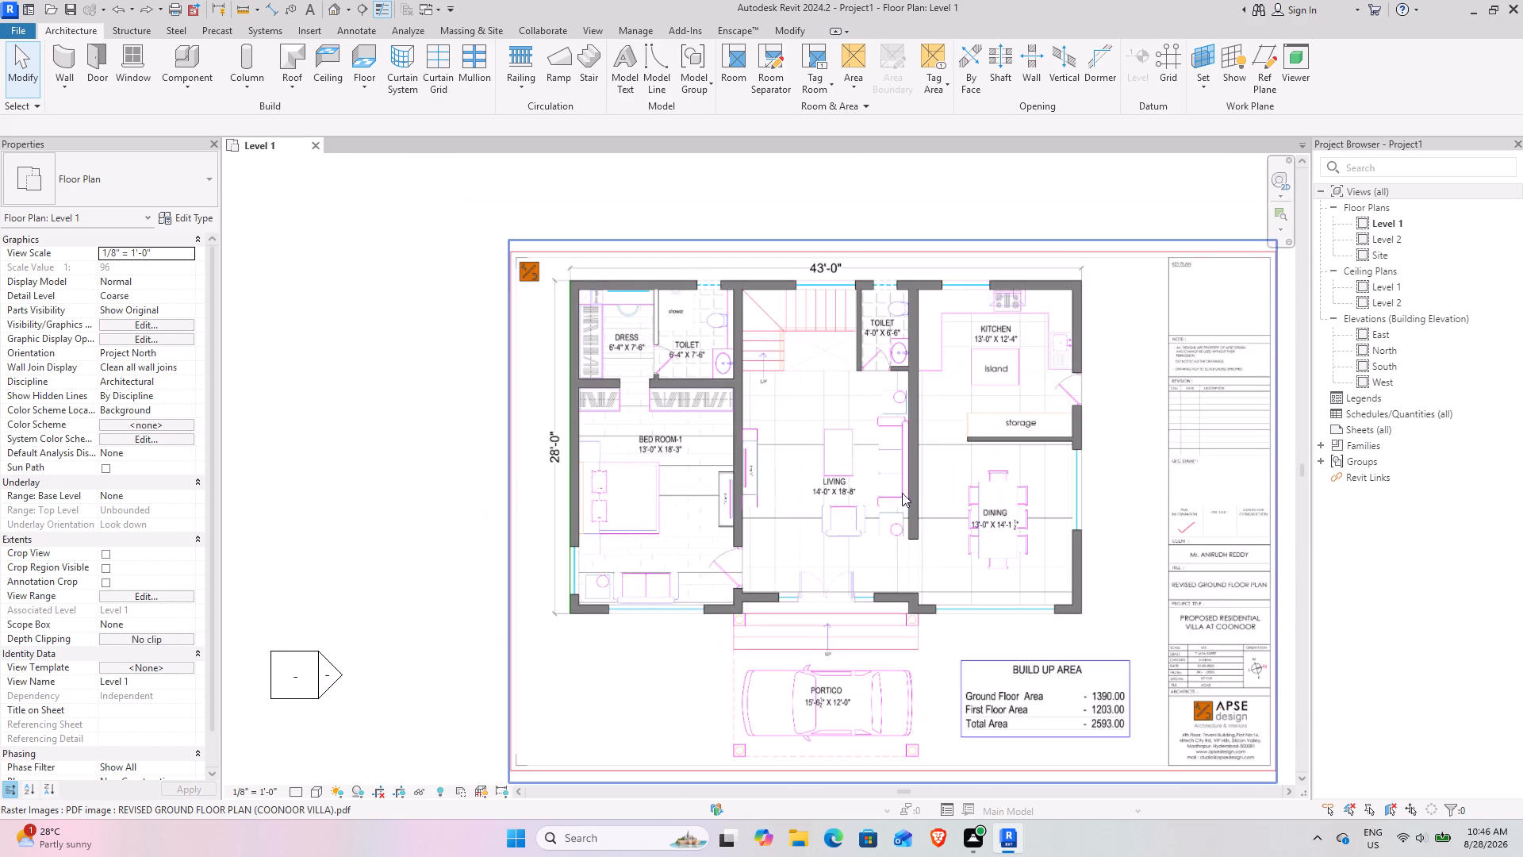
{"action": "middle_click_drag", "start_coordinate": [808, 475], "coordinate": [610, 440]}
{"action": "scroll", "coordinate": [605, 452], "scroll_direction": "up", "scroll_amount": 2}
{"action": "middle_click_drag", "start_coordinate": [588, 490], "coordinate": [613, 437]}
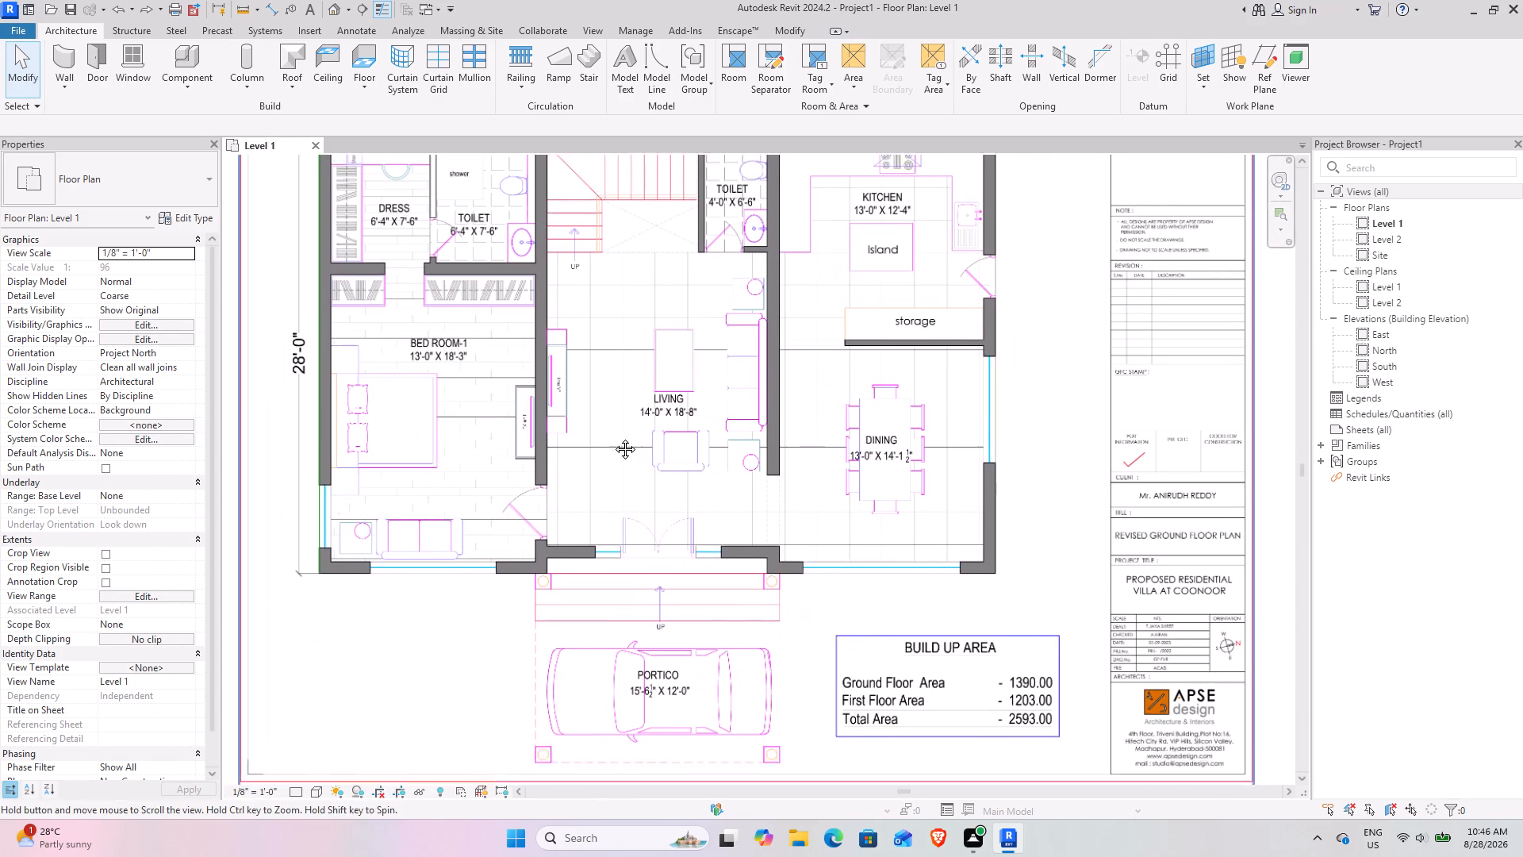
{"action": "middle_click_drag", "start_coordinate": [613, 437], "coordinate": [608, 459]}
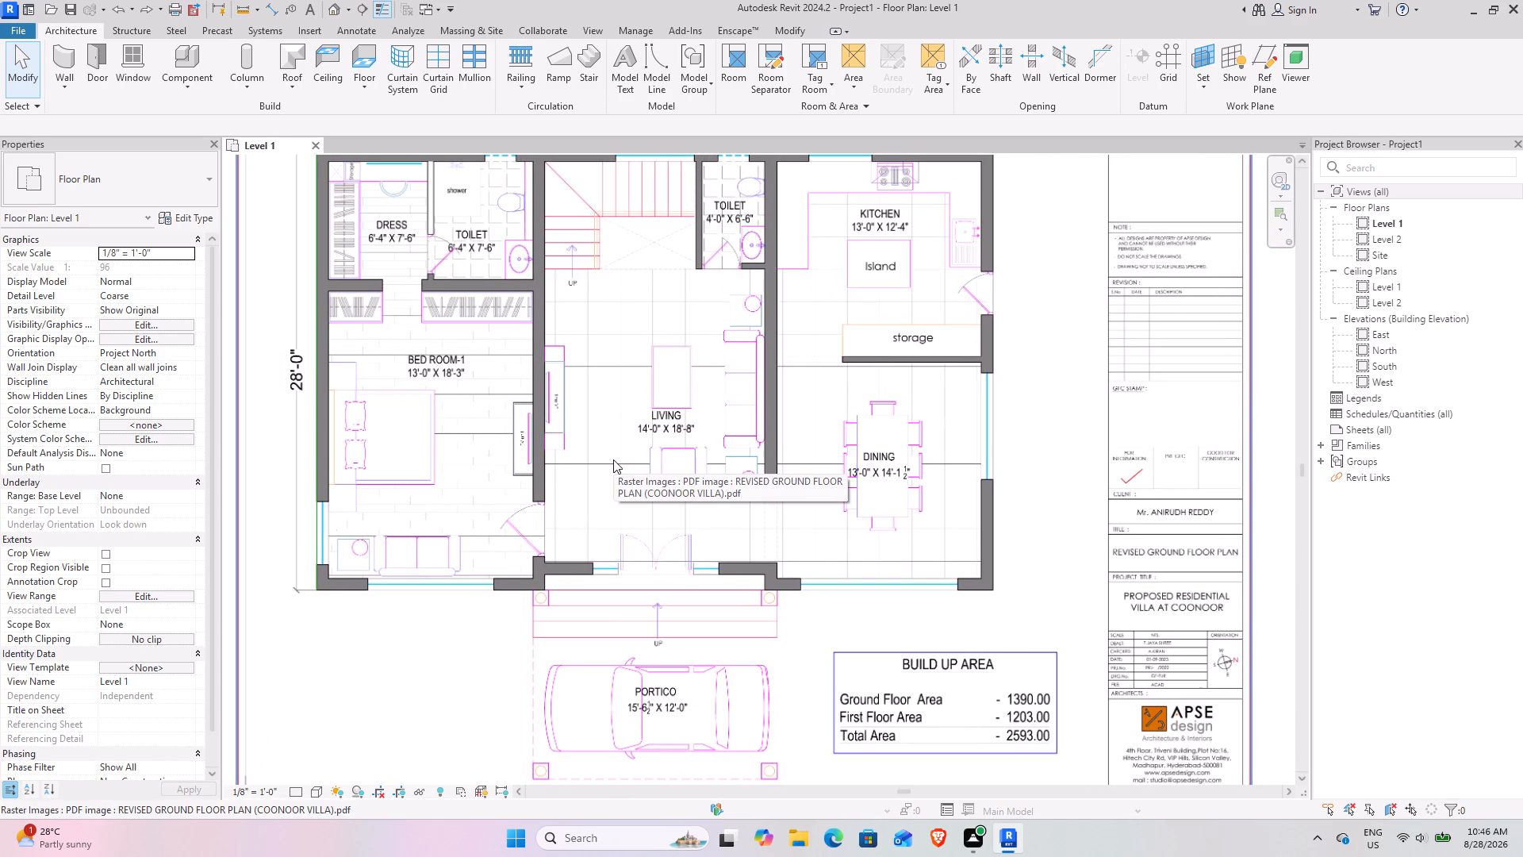
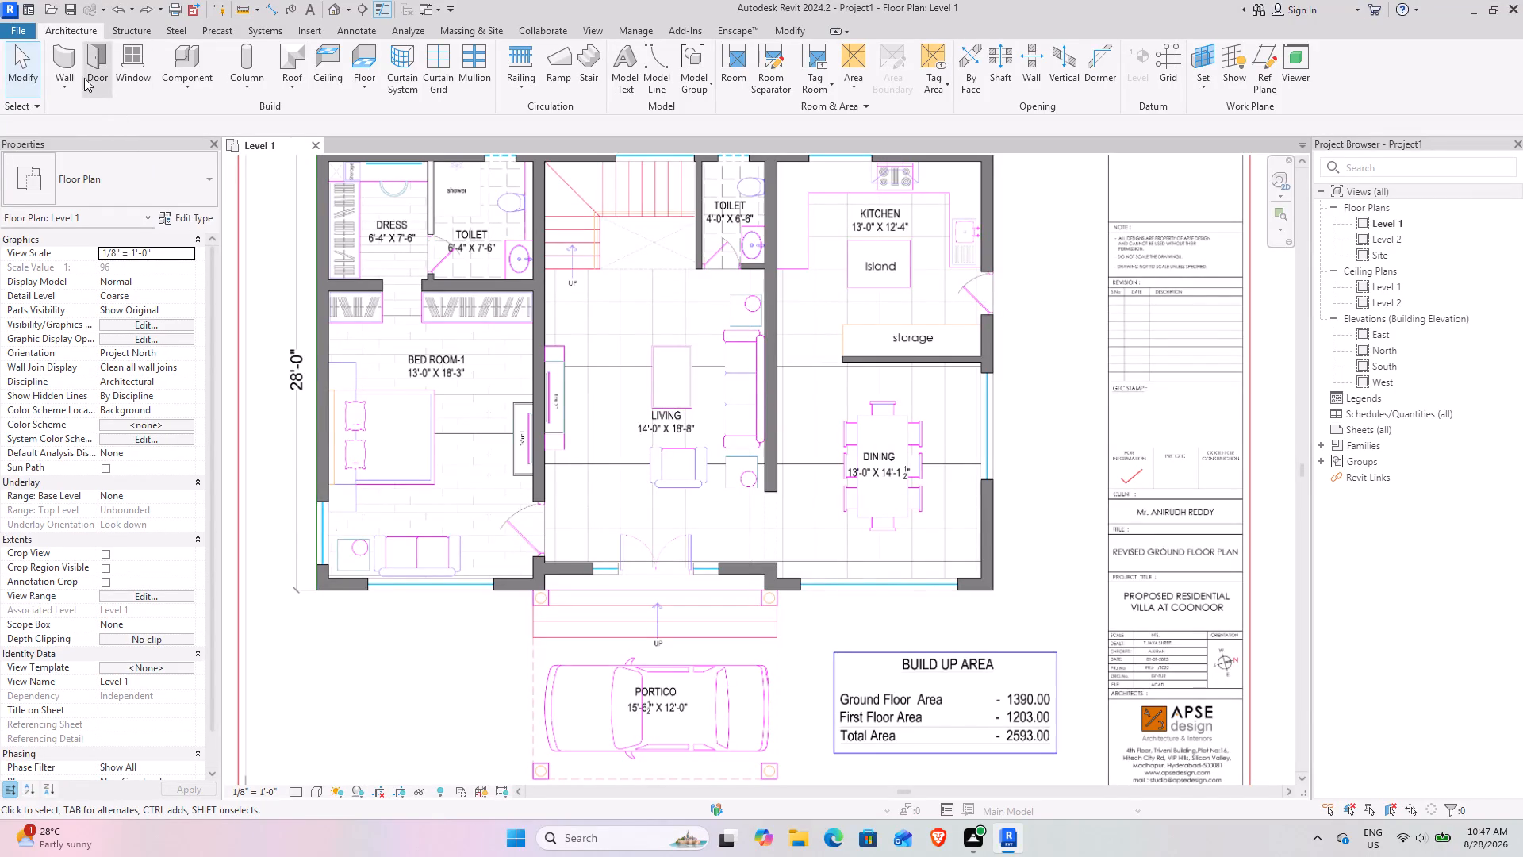
Start a new wall and duplicate the Generic - 8" basic wall type under the name 9".
{"action": "left_click", "coordinate": [63, 60]}
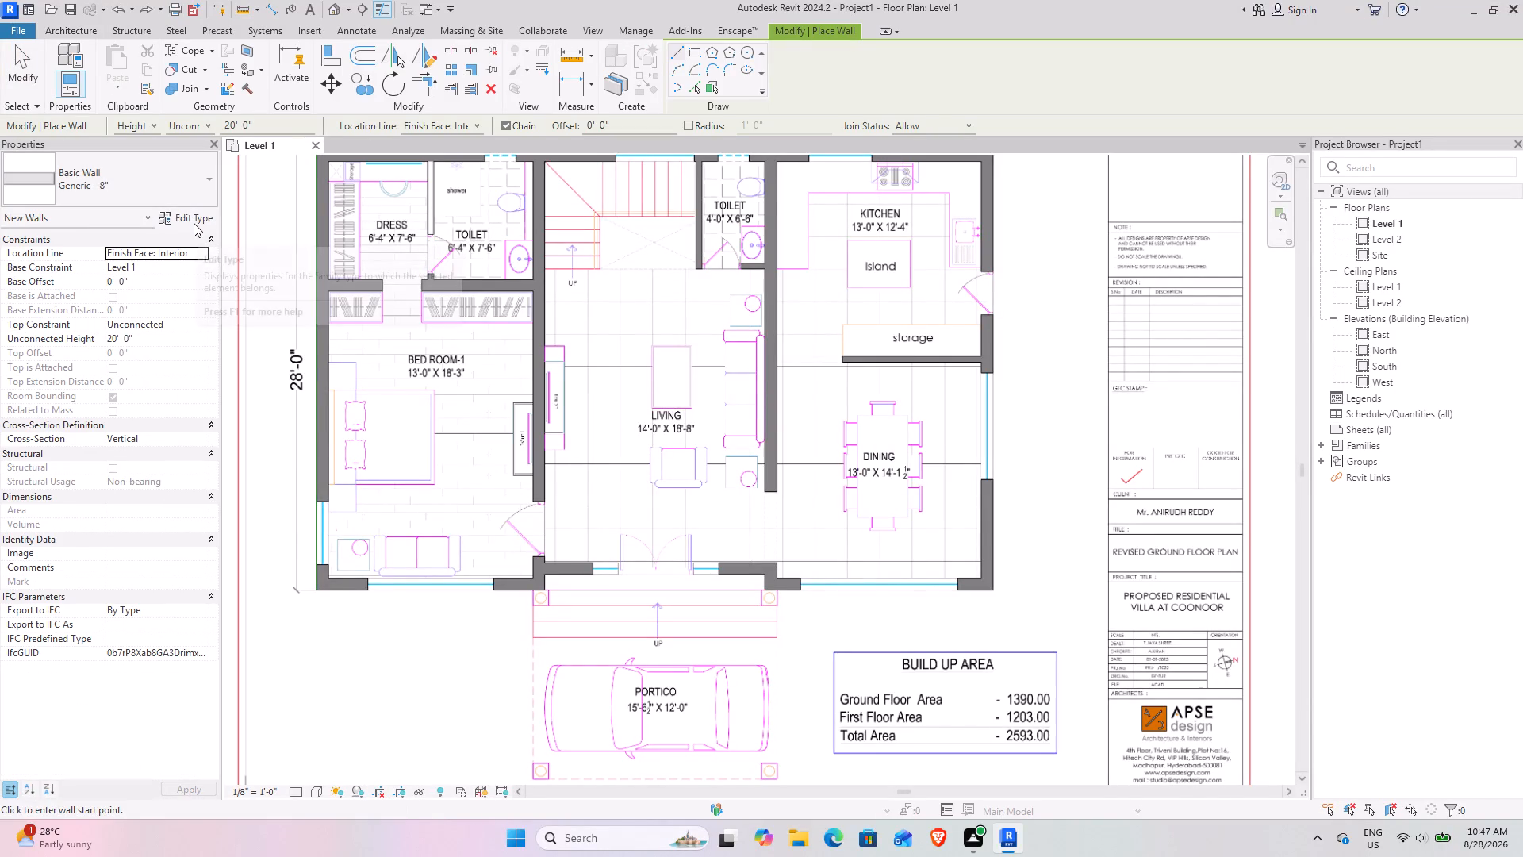
{"action": "left_click", "coordinate": [194, 223]}
{"action": "left_click", "coordinate": [1052, 236]}
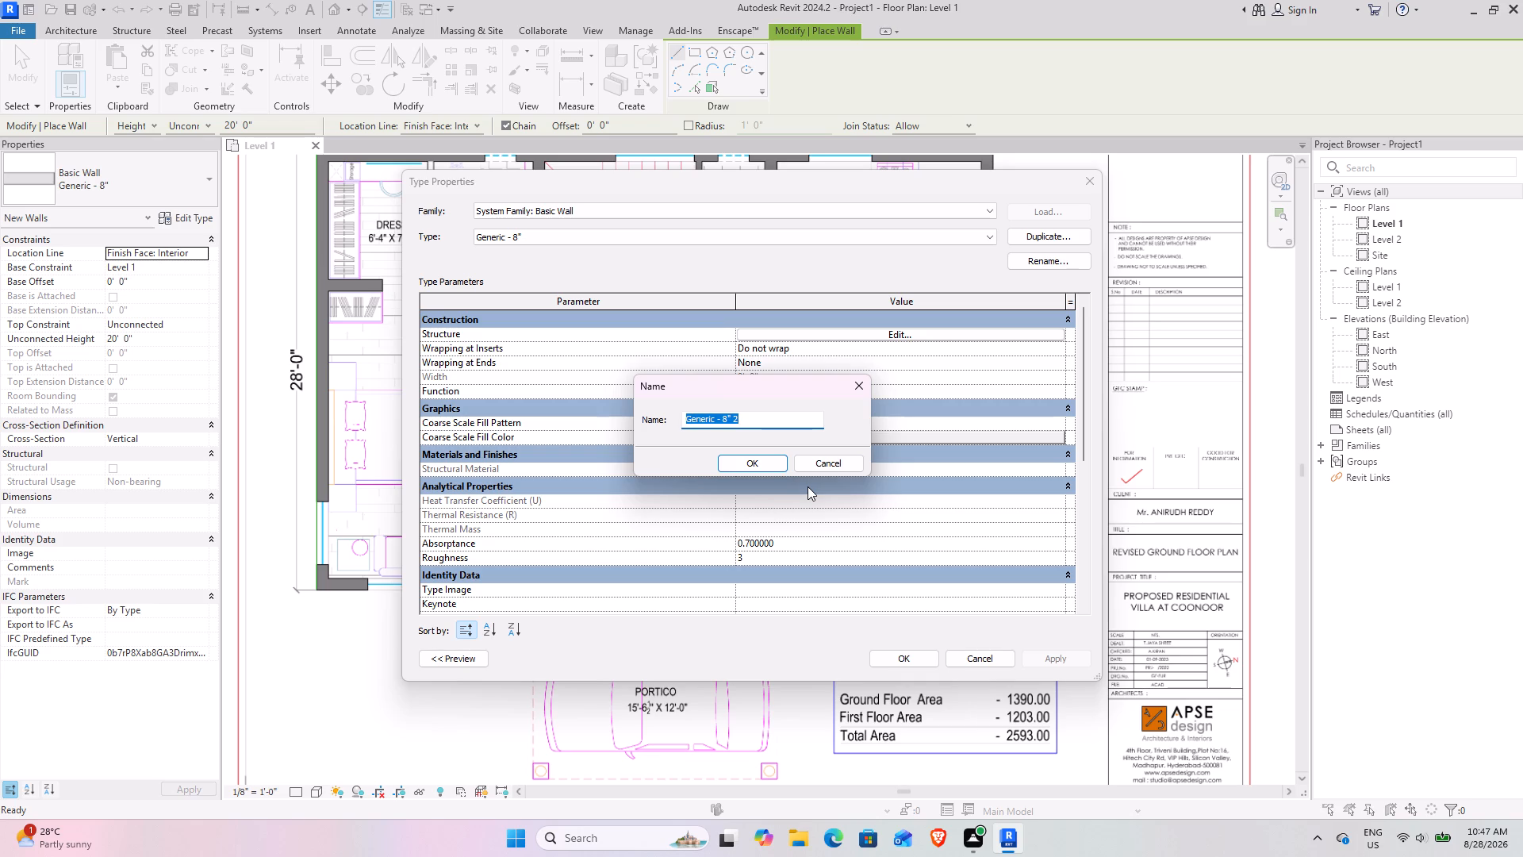
{"action": "type", "text": "9\""}
{"action": "key", "text": "Return"}
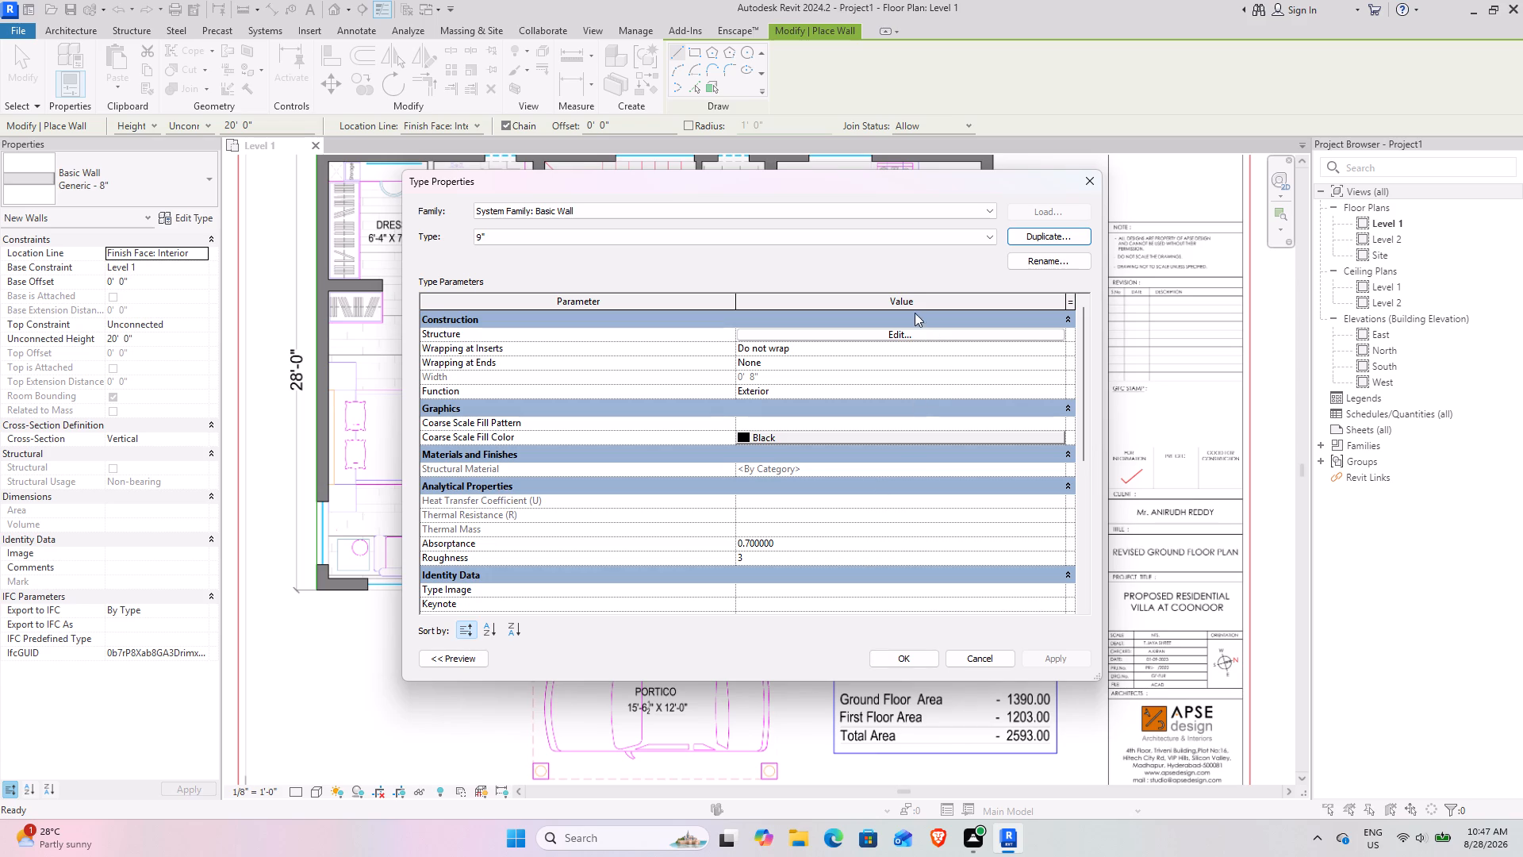
Set the structure layer thickness of the 9" wall type to 9" and apply the type.
{"action": "left_click", "coordinate": [907, 332]}
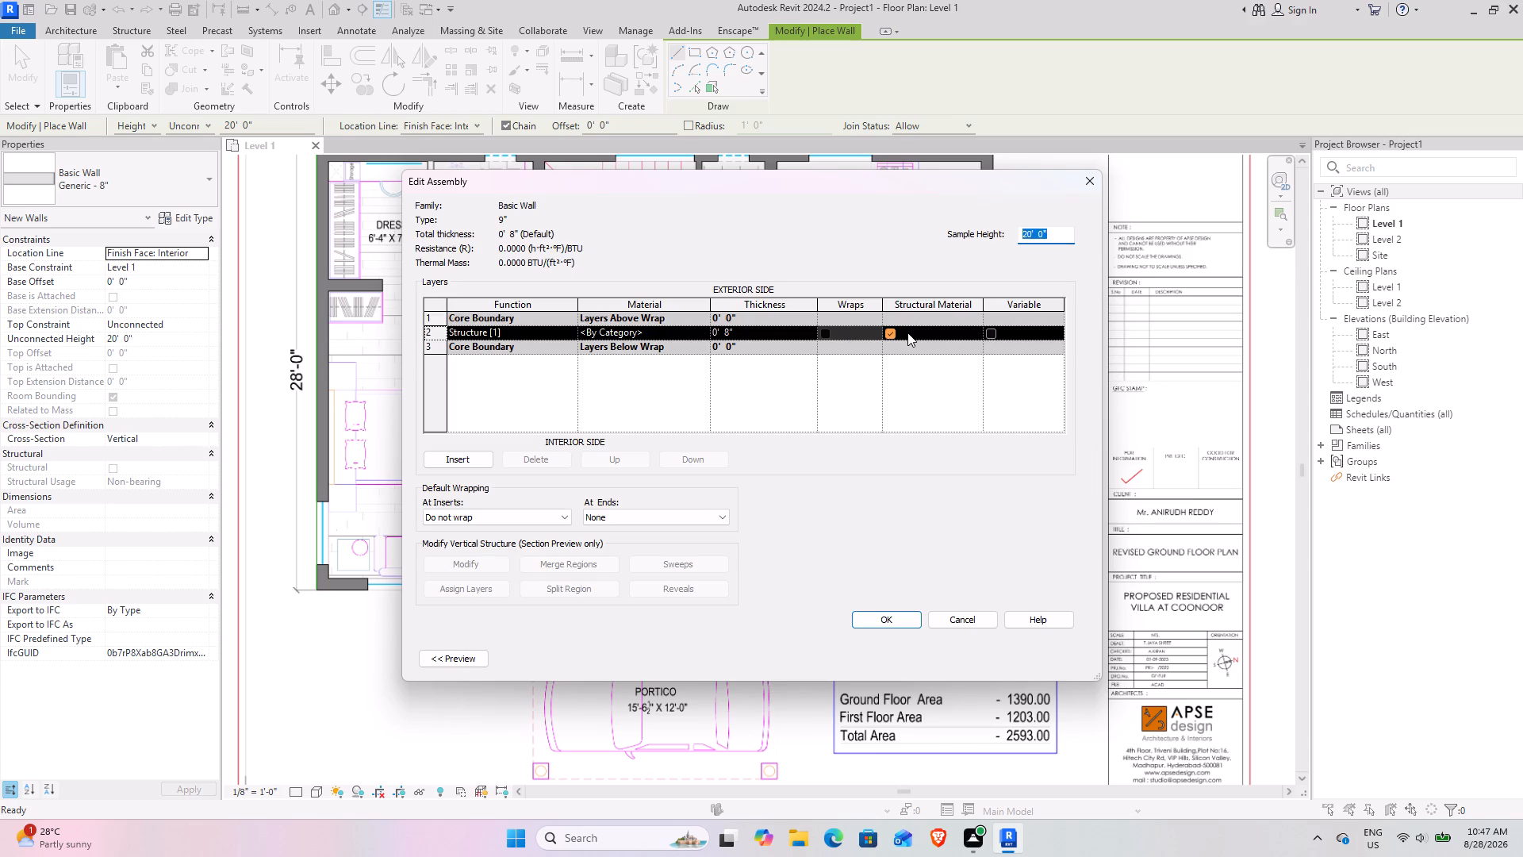
{"action": "left_click", "coordinate": [773, 332]}
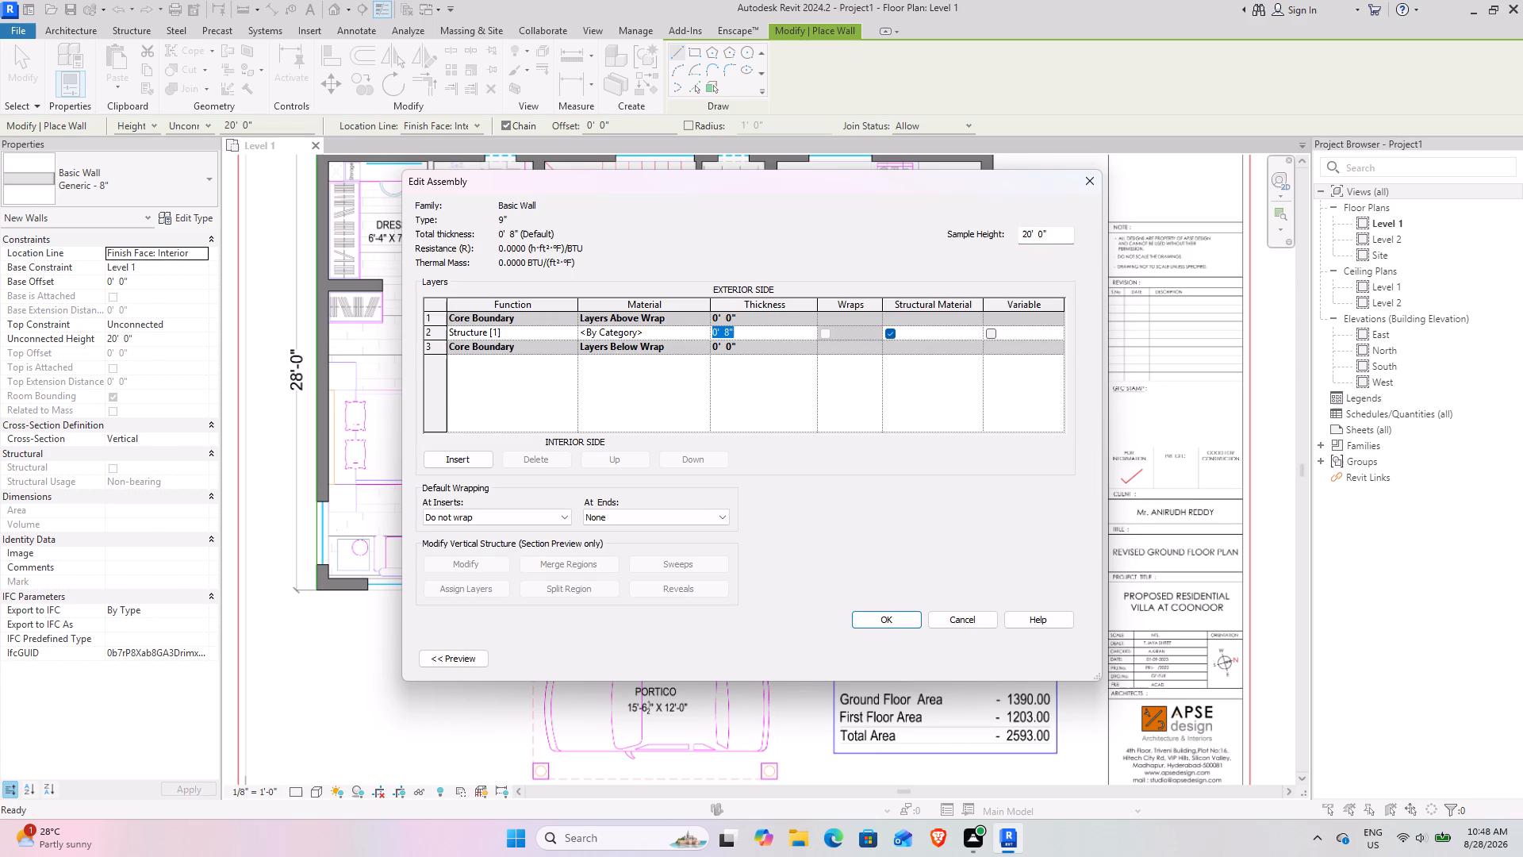
{"action": "key", "text": "9"}
{"action": "key", "text": "shift+quotedbl"}
{"action": "left_click", "coordinate": [831, 544]}
{"action": "left_click", "coordinate": [909, 502]}
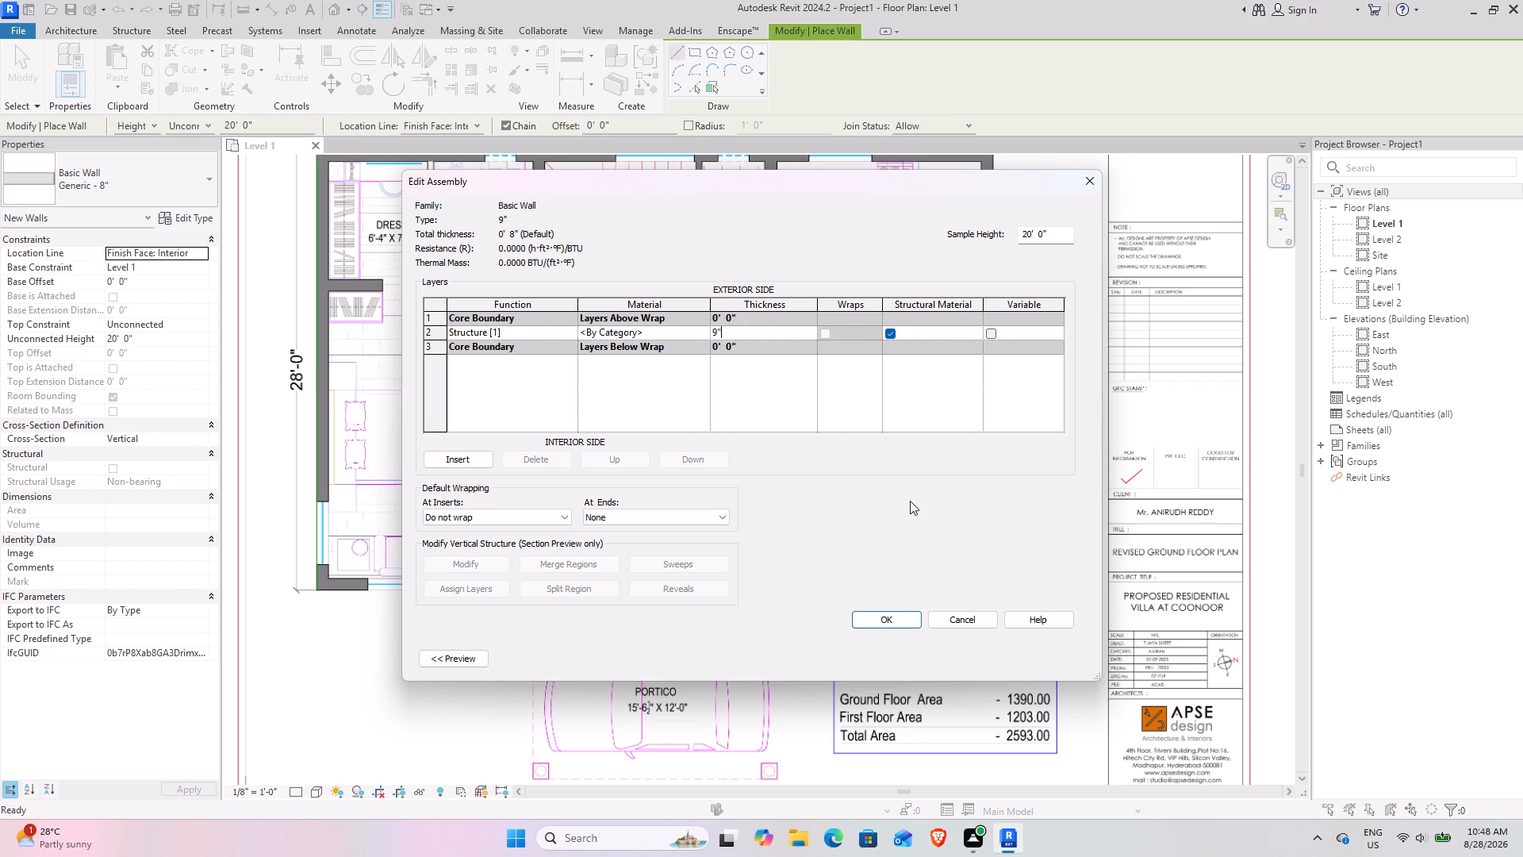
{"action": "key", "text": "Return"}
{"action": "left_click", "coordinate": [888, 613]}
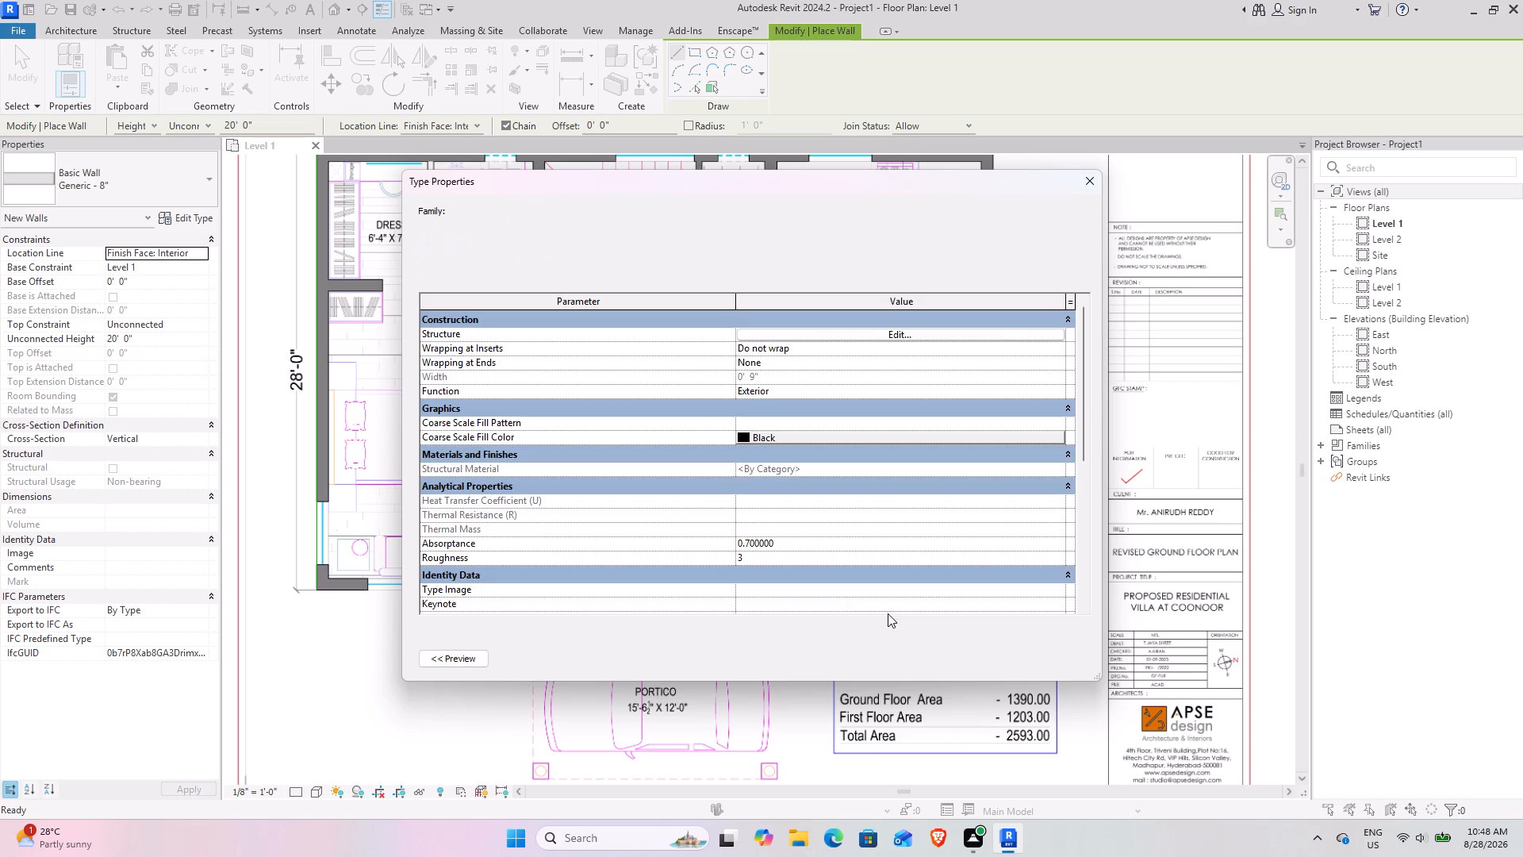
{"action": "left_click", "coordinate": [1084, 663]}
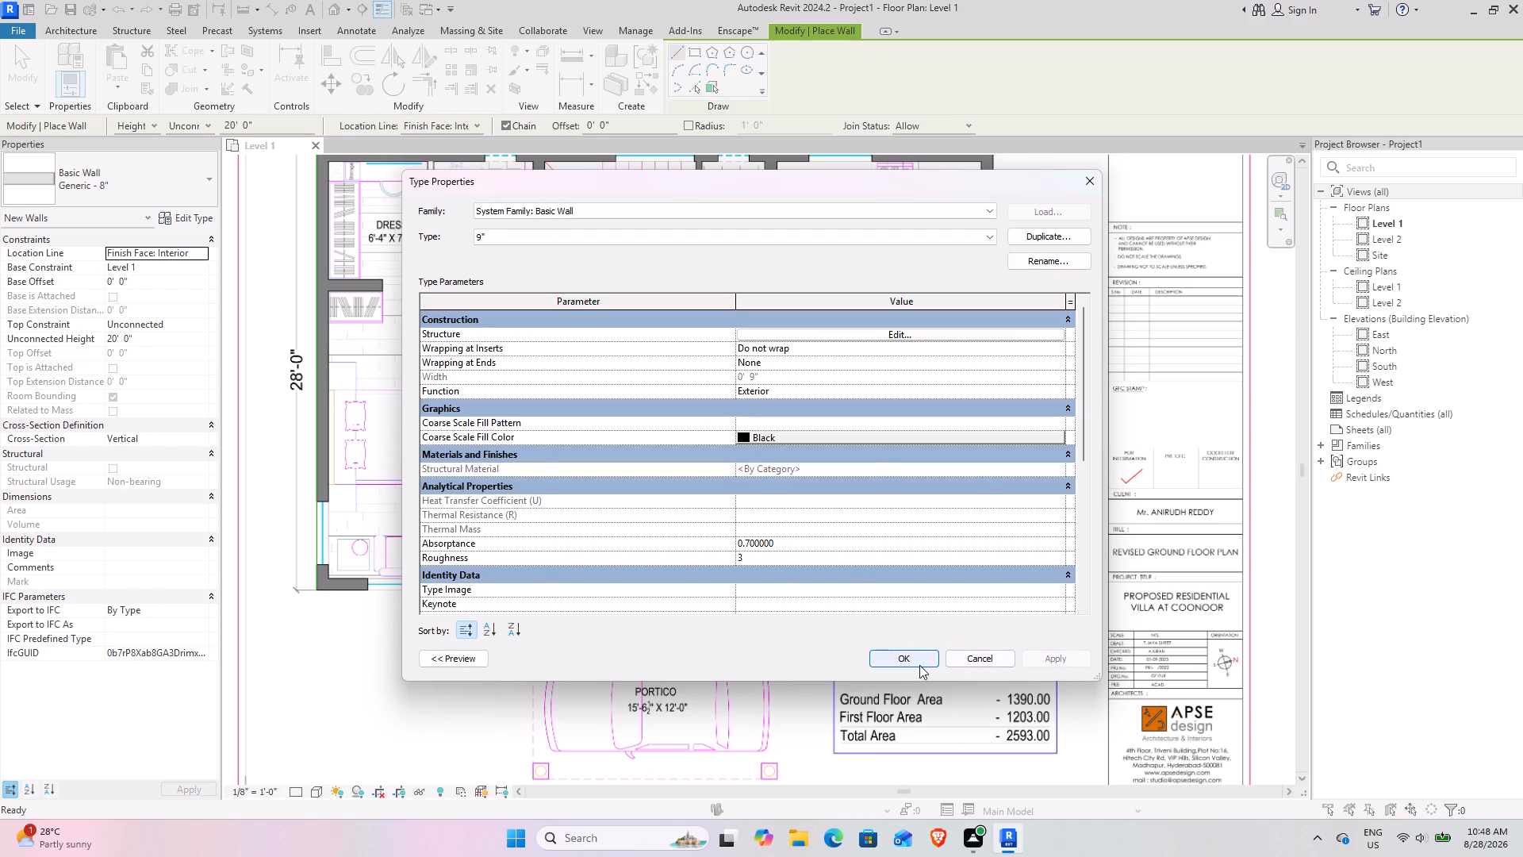
{"action": "left_click", "coordinate": [919, 665]}
Place 9" walls by picking the plan's outer edge lines along the Bed Room-1 and Dress side exterior wall.
{"action": "scroll", "coordinate": [263, 295], "scroll_direction": "down", "scroll_amount": 1}
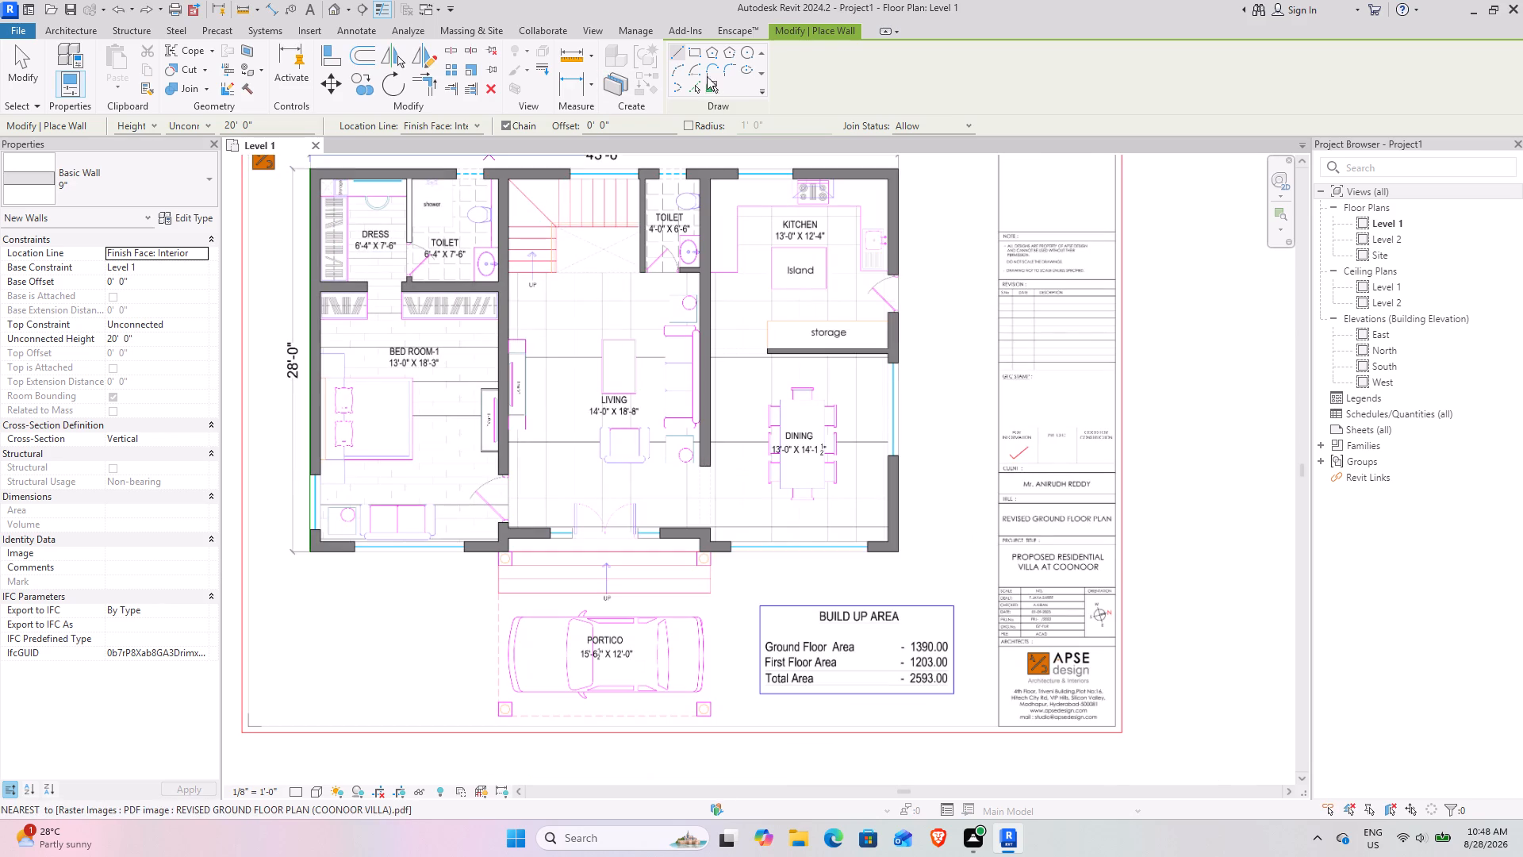
{"action": "left_click", "coordinate": [692, 92]}
{"action": "scroll", "coordinate": [332, 420], "scroll_direction": "up", "scroll_amount": 4}
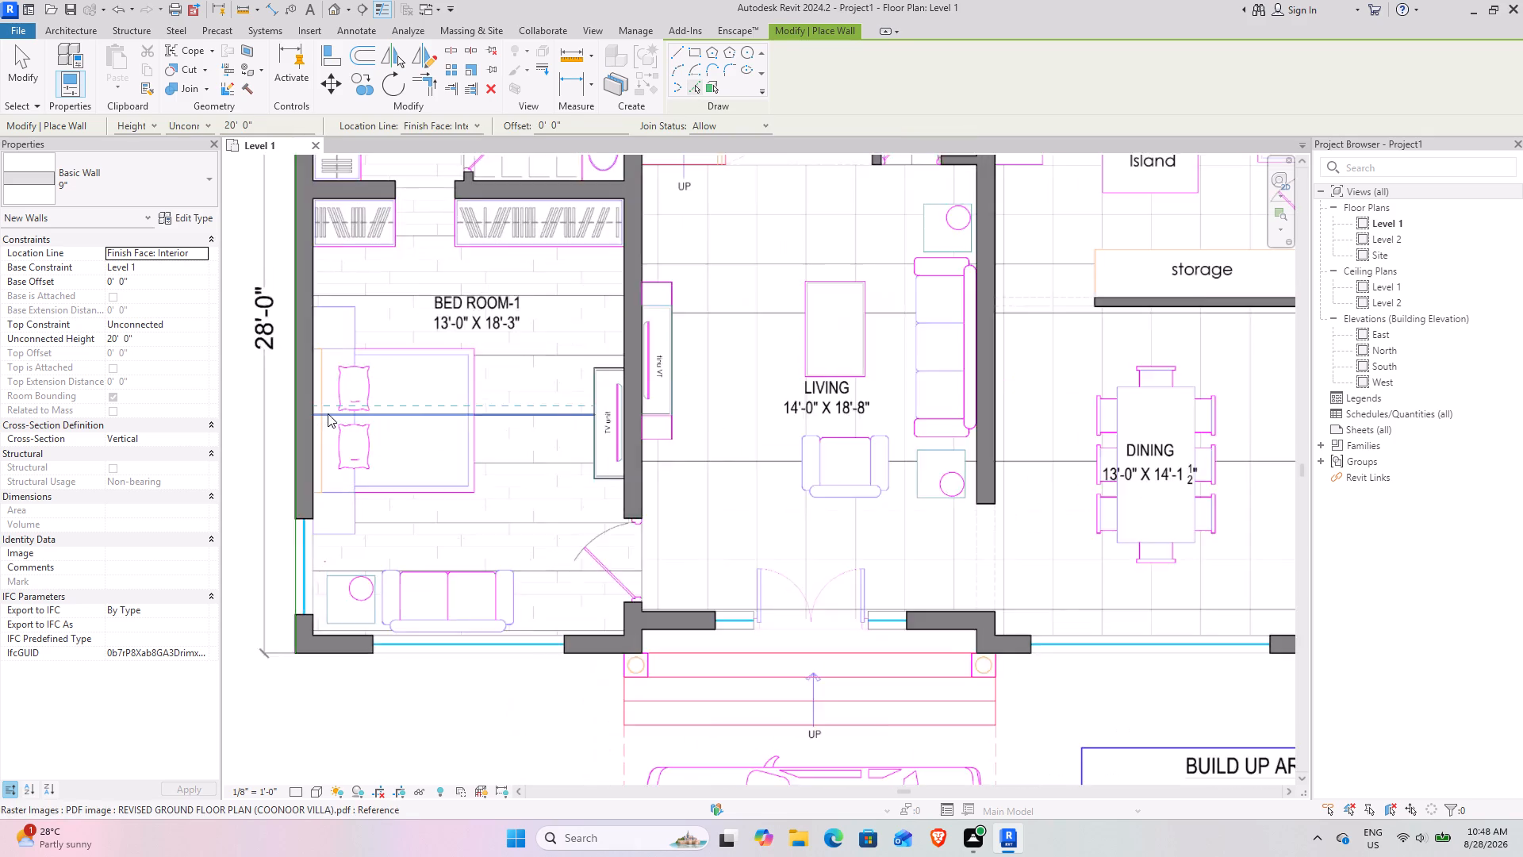
{"action": "scroll", "coordinate": [328, 413], "scroll_direction": "up", "scroll_amount": 3}
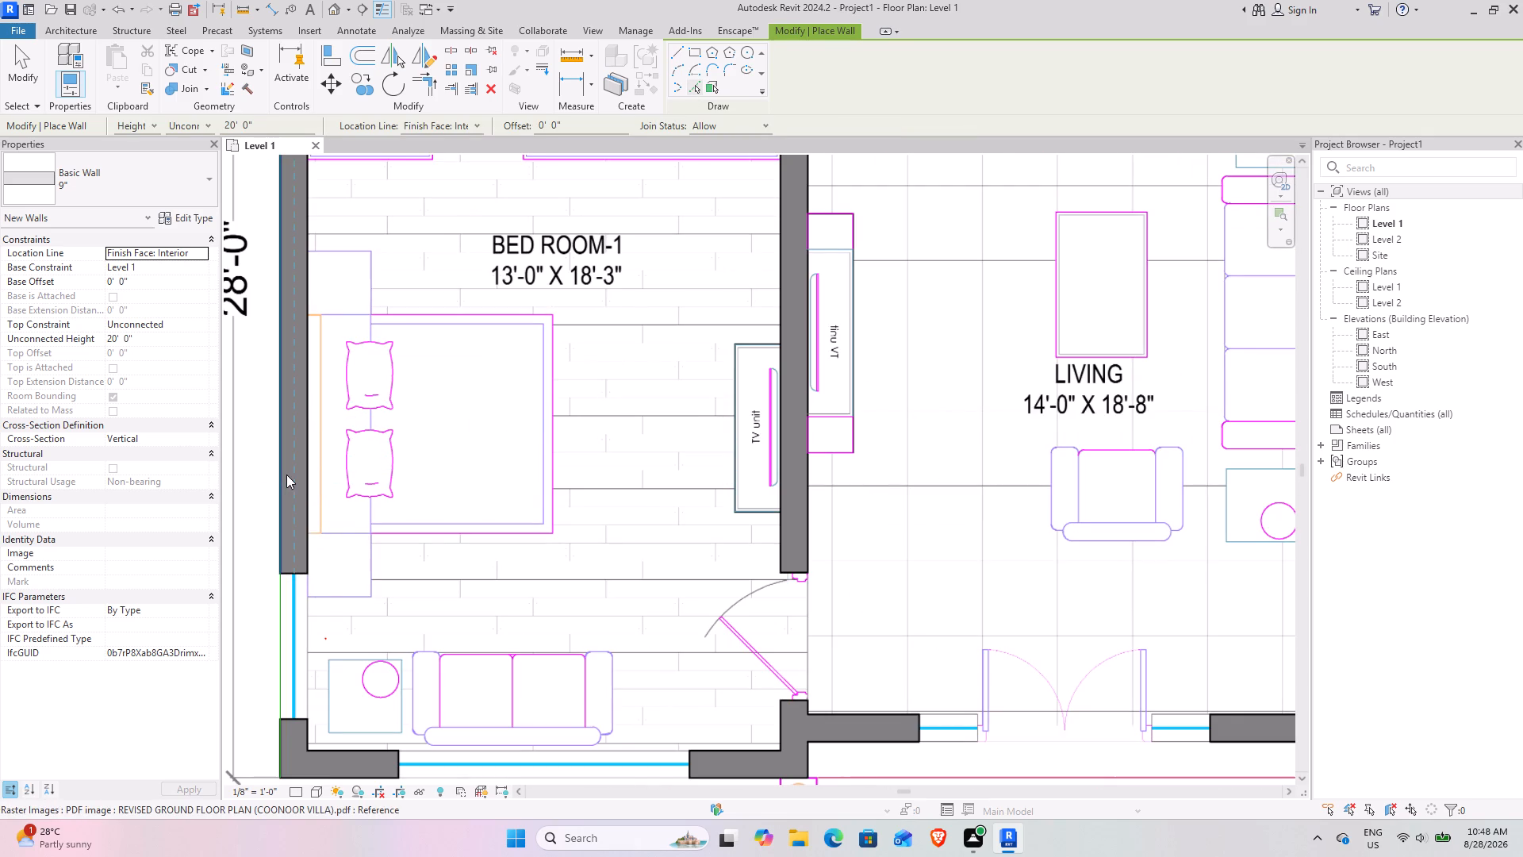
{"action": "left_click", "coordinate": [286, 475]}
{"action": "scroll", "coordinate": [331, 254], "scroll_direction": "down", "scroll_amount": 4}
{"action": "middle_click_drag", "start_coordinate": [343, 241], "coordinate": [567, 628]}
{"action": "scroll", "coordinate": [556, 433], "scroll_direction": "up", "scroll_amount": 7}
{"action": "middle_click_drag", "start_coordinate": [474, 568], "coordinate": [418, 390]}
{"action": "scroll", "coordinate": [420, 429], "scroll_direction": "up", "scroll_amount": 1}
{"action": "scroll", "coordinate": [484, 527], "scroll_direction": "up", "scroll_amount": 3}
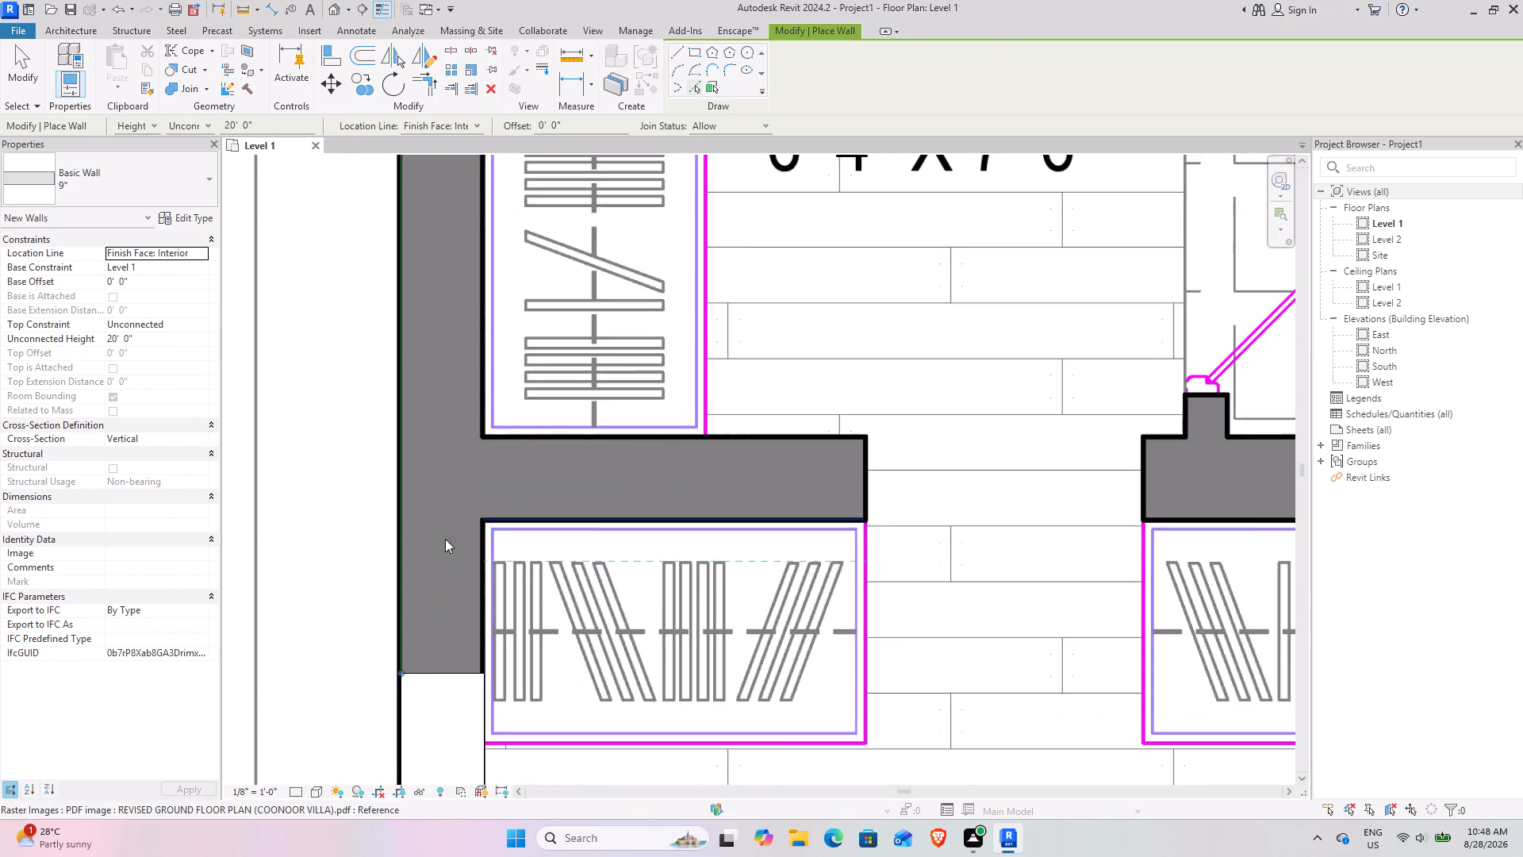
{"action": "scroll", "coordinate": [445, 539], "scroll_direction": "up", "scroll_amount": 3}
{"action": "middle_click_drag", "start_coordinate": [414, 556], "coordinate": [404, 460]}
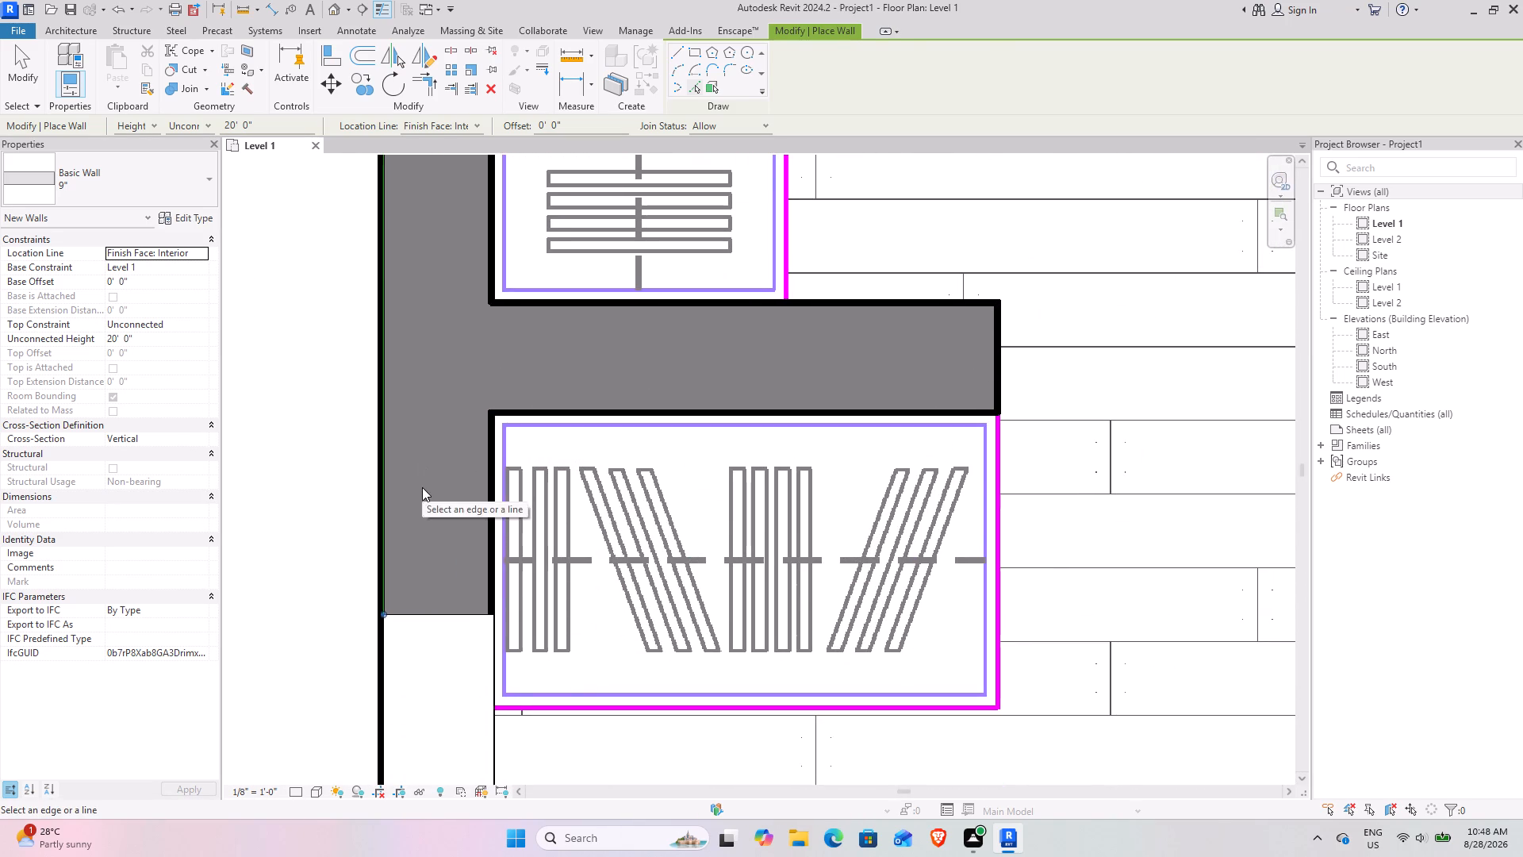
{"action": "scroll", "coordinate": [388, 628], "scroll_direction": "up", "scroll_amount": 6}
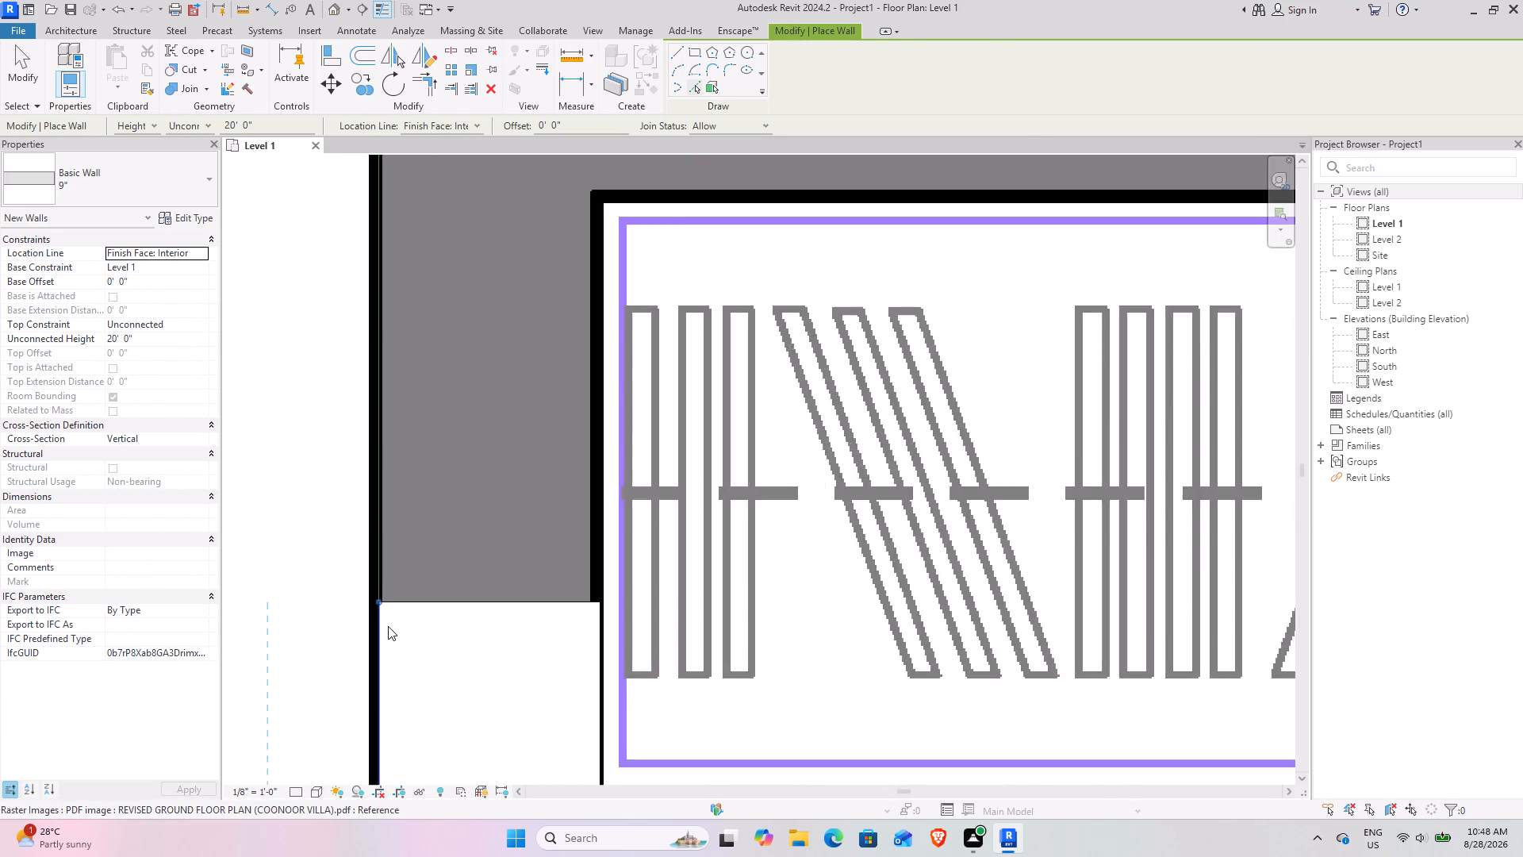
{"action": "scroll", "coordinate": [388, 626], "scroll_direction": "up", "scroll_amount": 3}
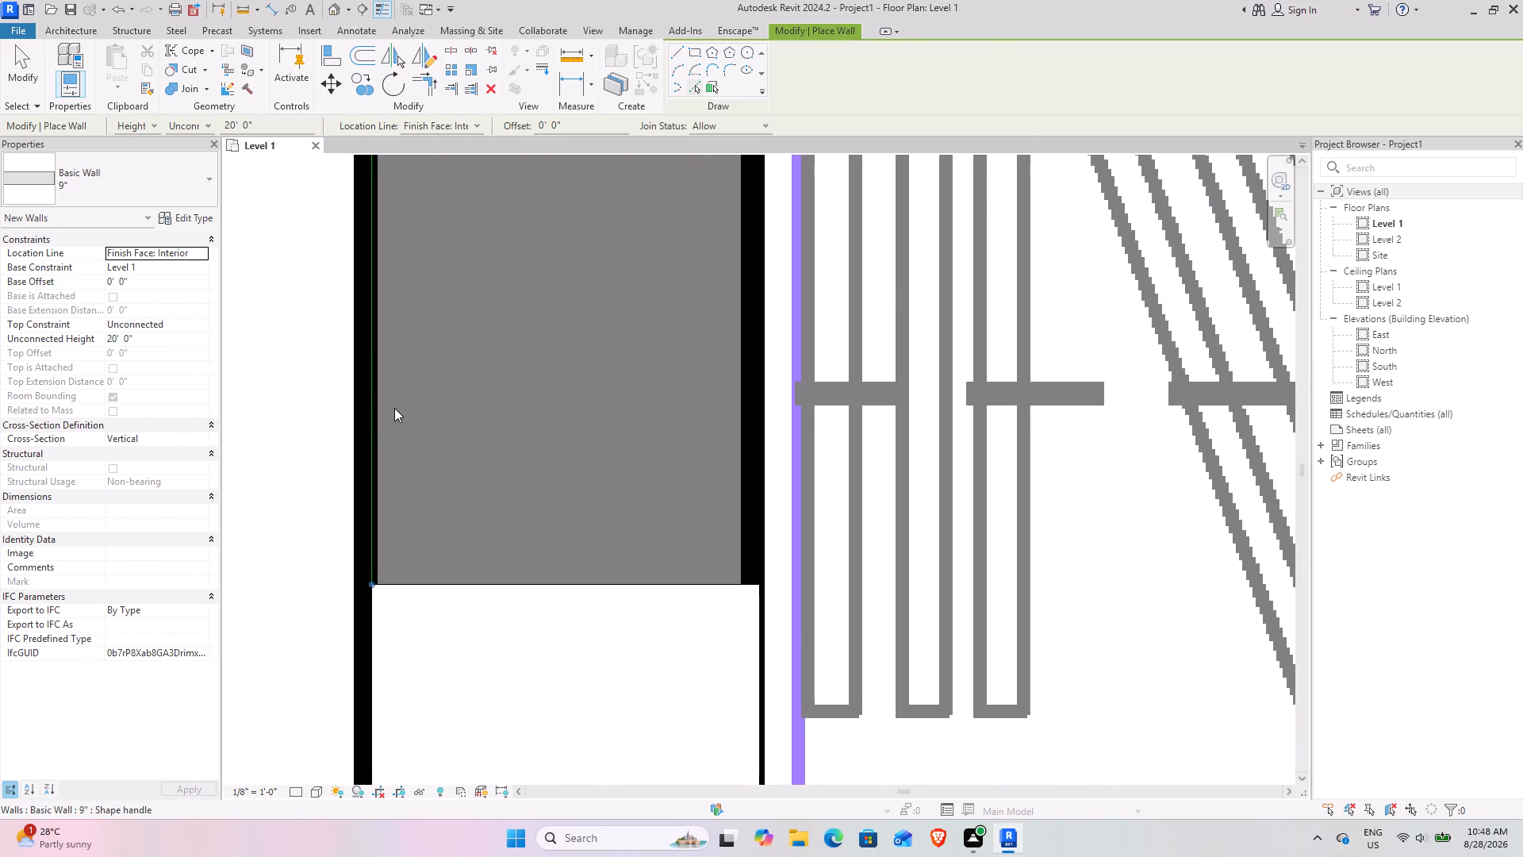
{"action": "left_click", "coordinate": [375, 435]}
Place 9" walls on the outer edge lines of the plan's upper exterior wall at the Dress/Toilet, staircase and Kitchen corner.
{"action": "scroll", "coordinate": [412, 429], "scroll_direction": "down", "scroll_amount": 5}
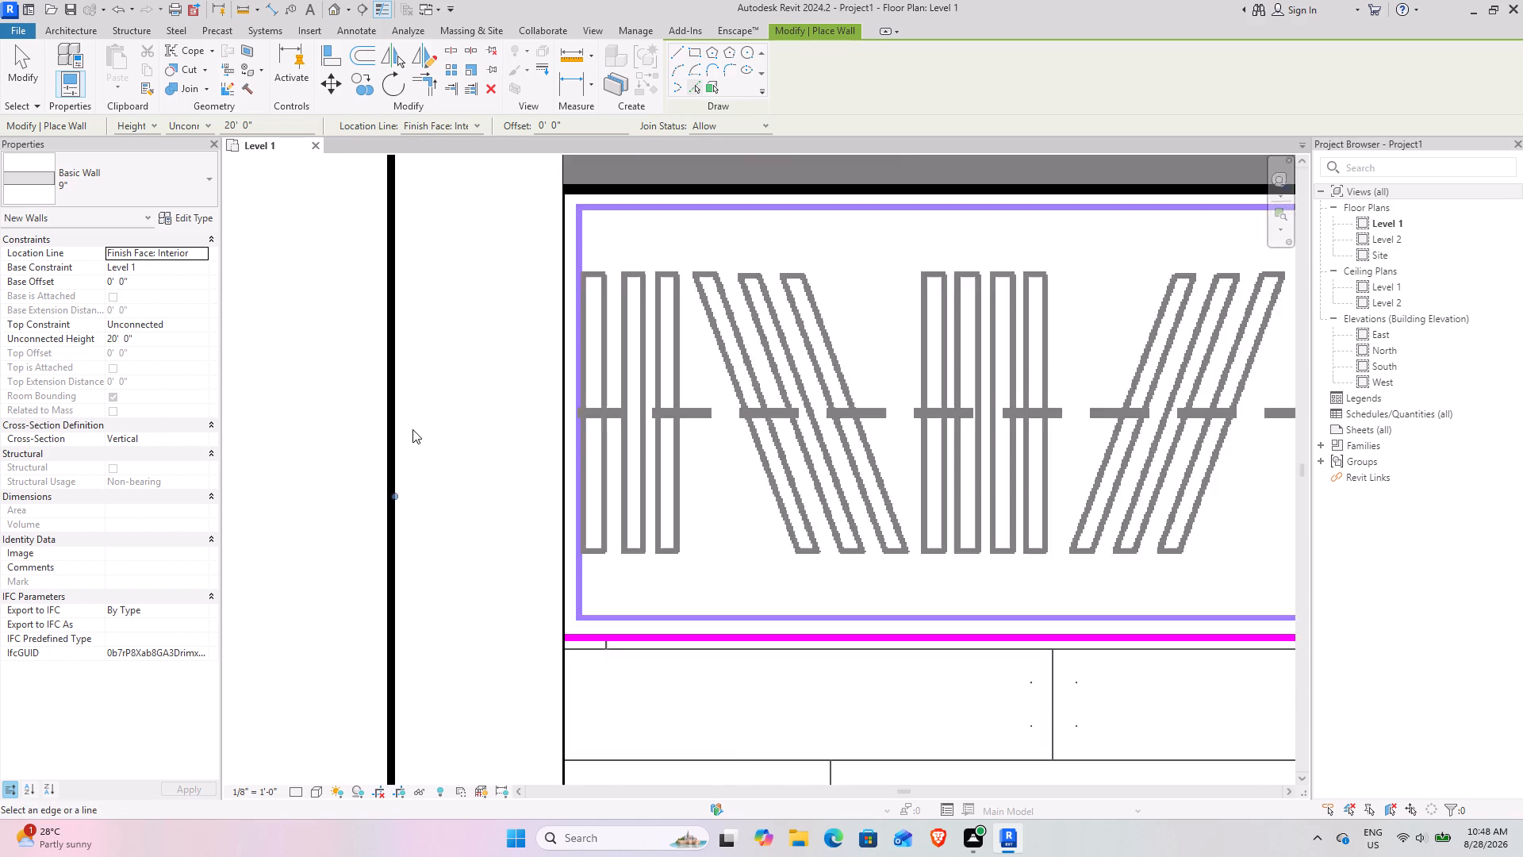
{"action": "scroll", "coordinate": [412, 429], "scroll_direction": "down", "scroll_amount": 20}
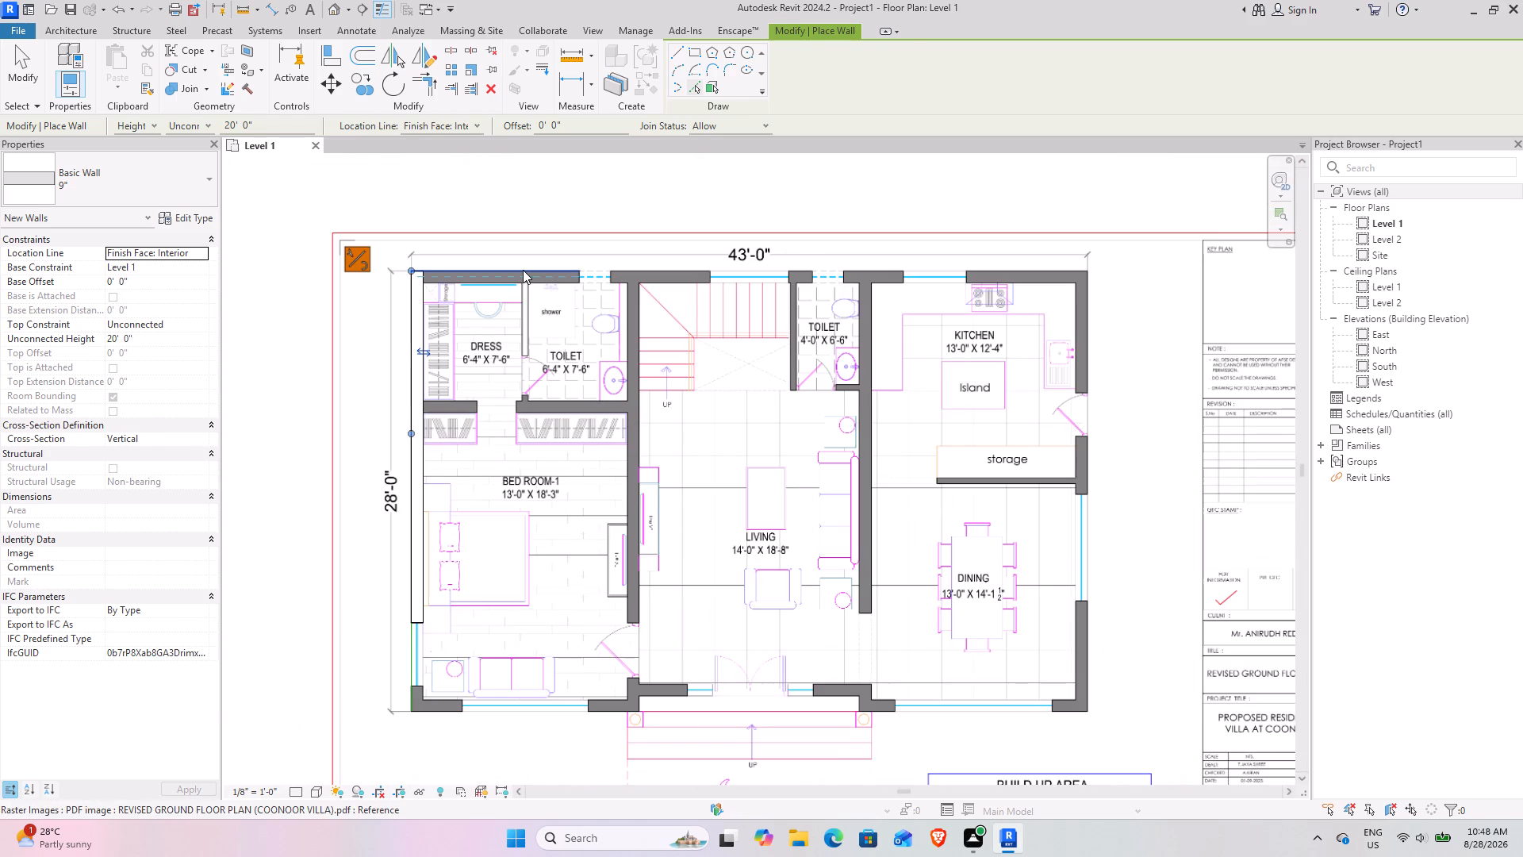
{"action": "scroll", "coordinate": [523, 270], "scroll_direction": "up", "scroll_amount": 3}
{"action": "middle_click_drag", "start_coordinate": [523, 270], "coordinate": [530, 345]}
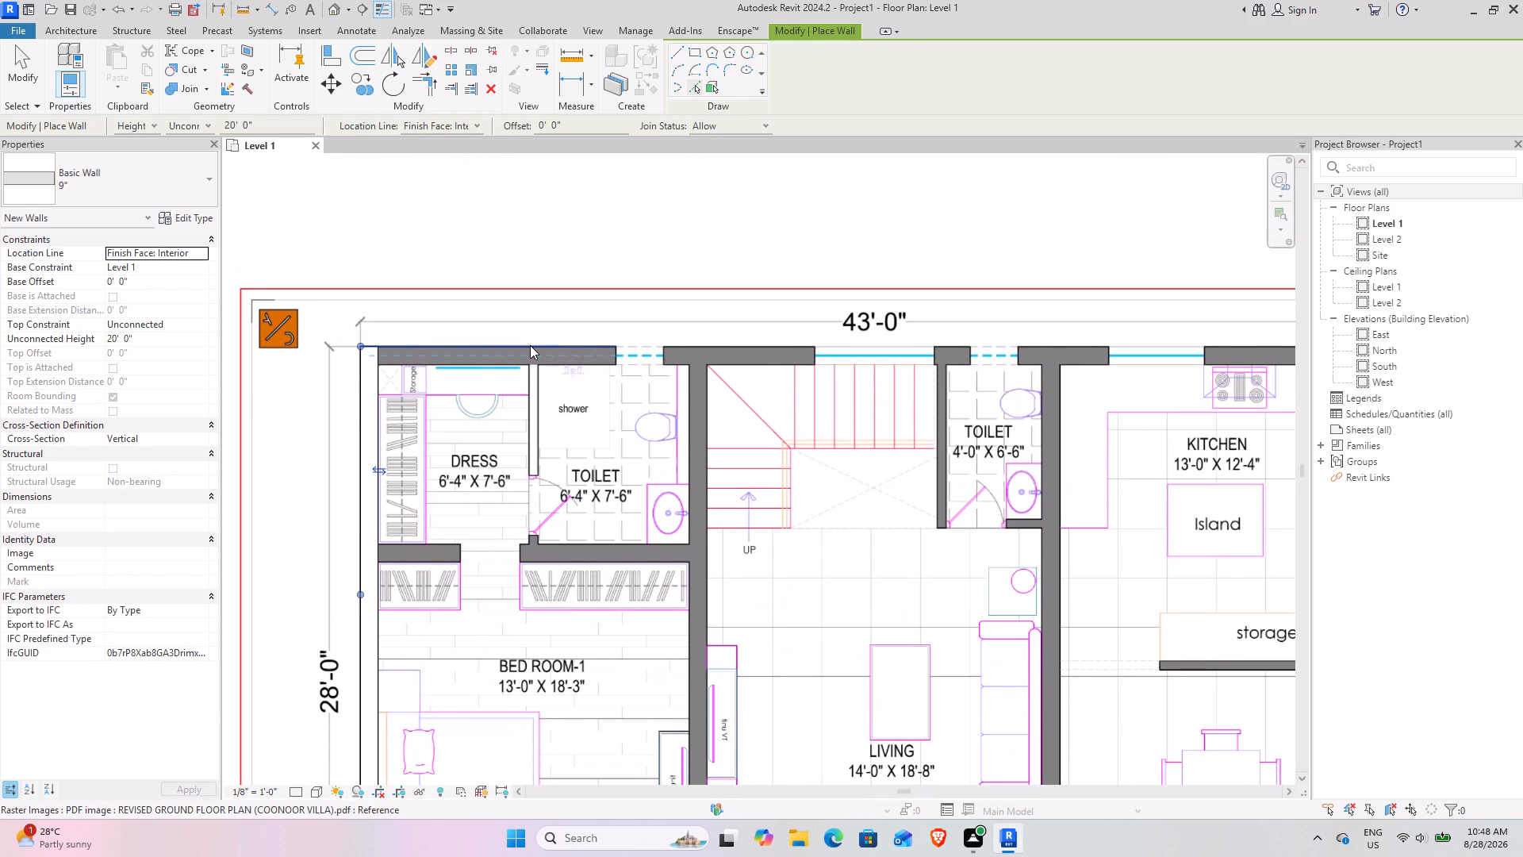
{"action": "left_click", "coordinate": [530, 345]}
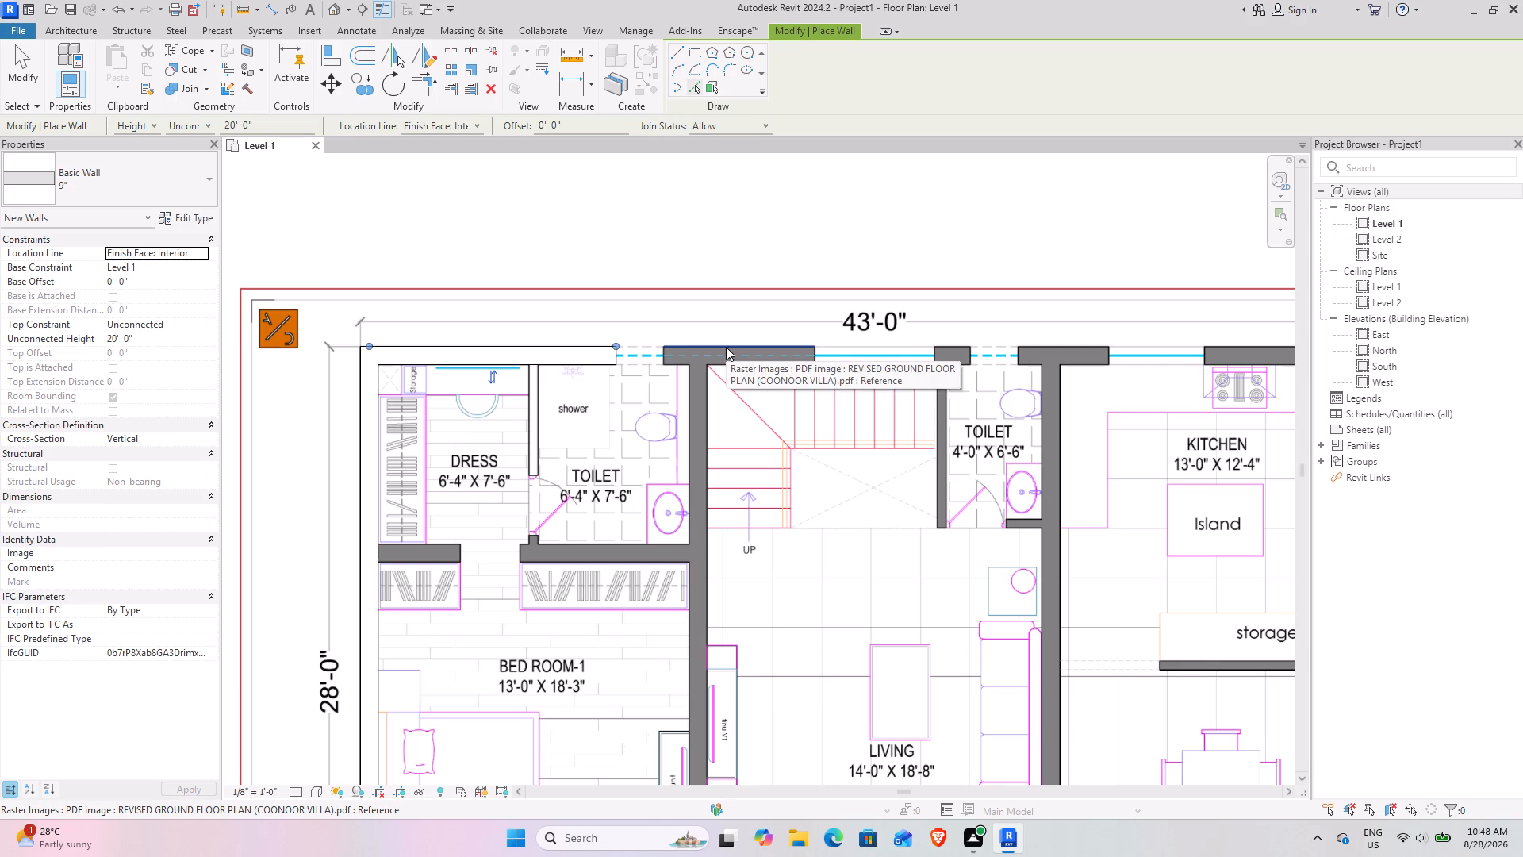
{"action": "left_click", "coordinate": [726, 347]}
{"action": "middle_click_drag", "start_coordinate": [809, 362], "coordinate": [364, 409]}
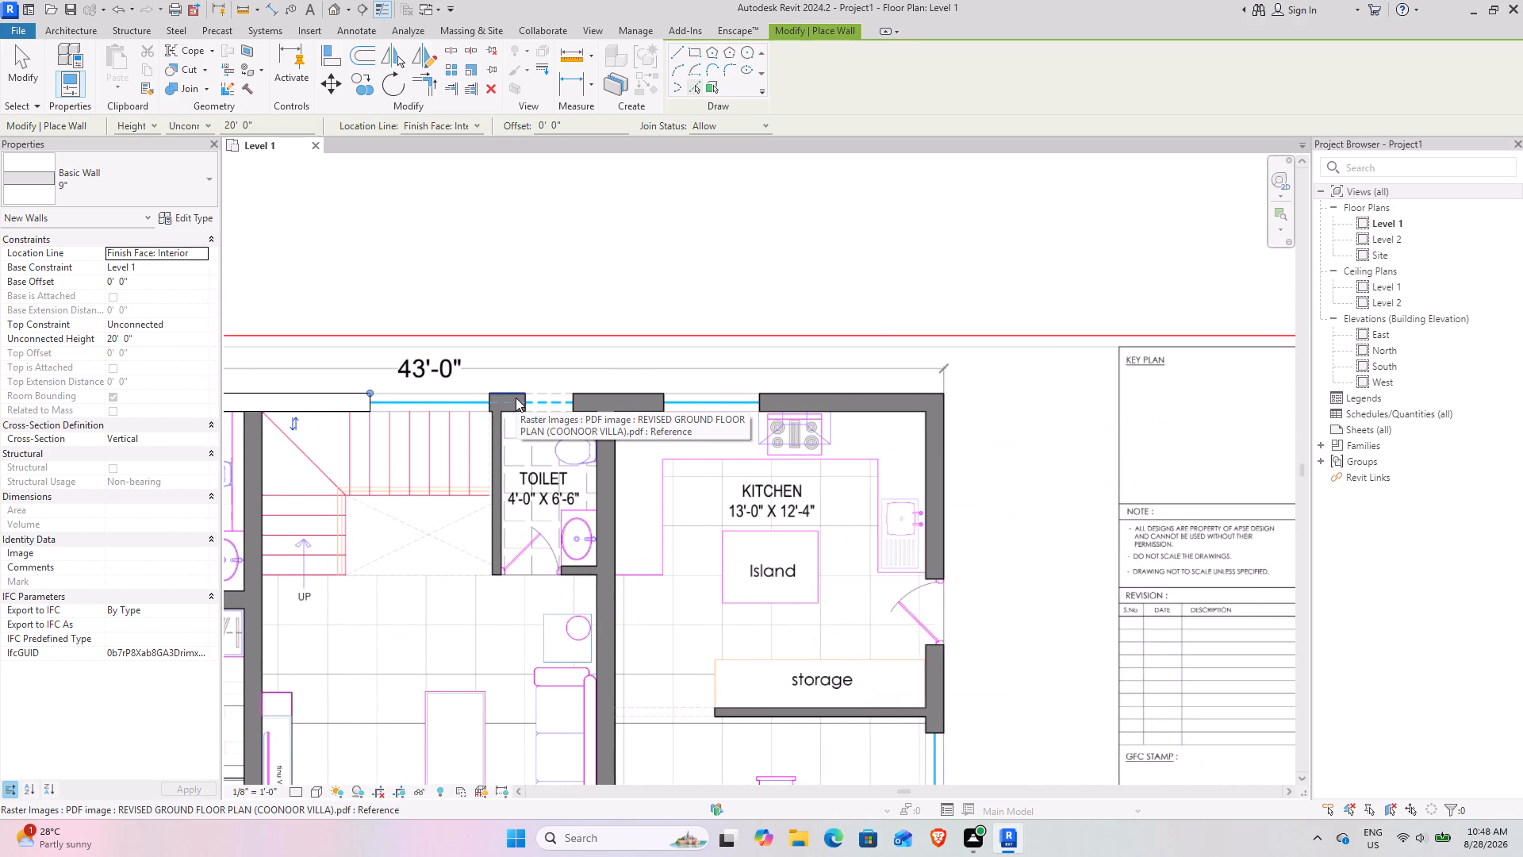
{"action": "left_click", "coordinate": [838, 398]}
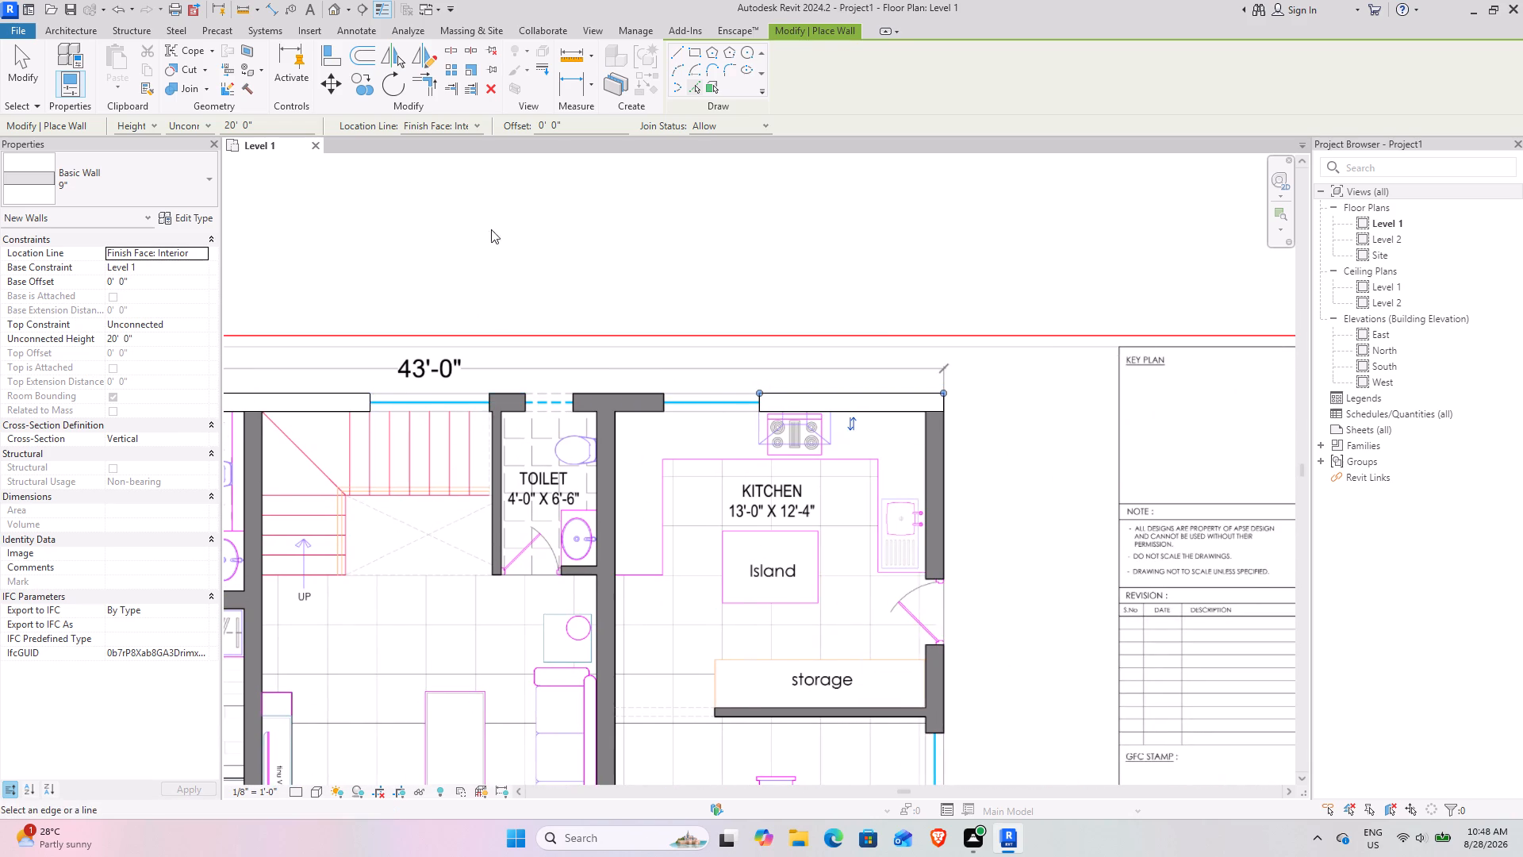
Delete the short 9" wall above the staircase on the upper exterior side.
{"action": "left_click", "coordinate": [428, 90]}
{"action": "middle_click_drag", "start_coordinate": [406, 392], "coordinate": [676, 348]}
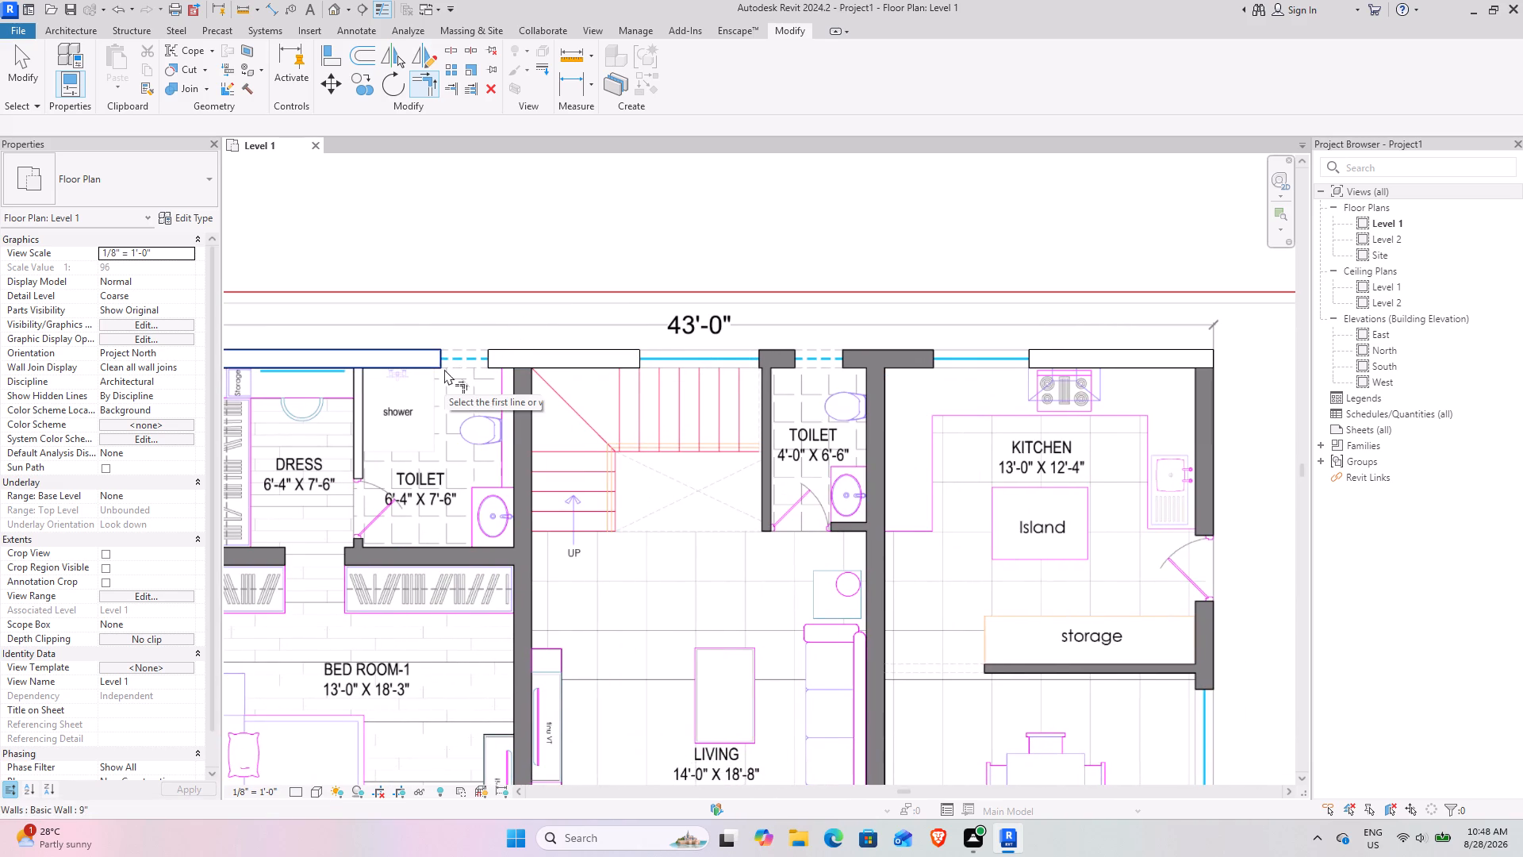
{"action": "key", "text": "Escape"}
{"action": "left_click", "coordinate": [578, 363]}
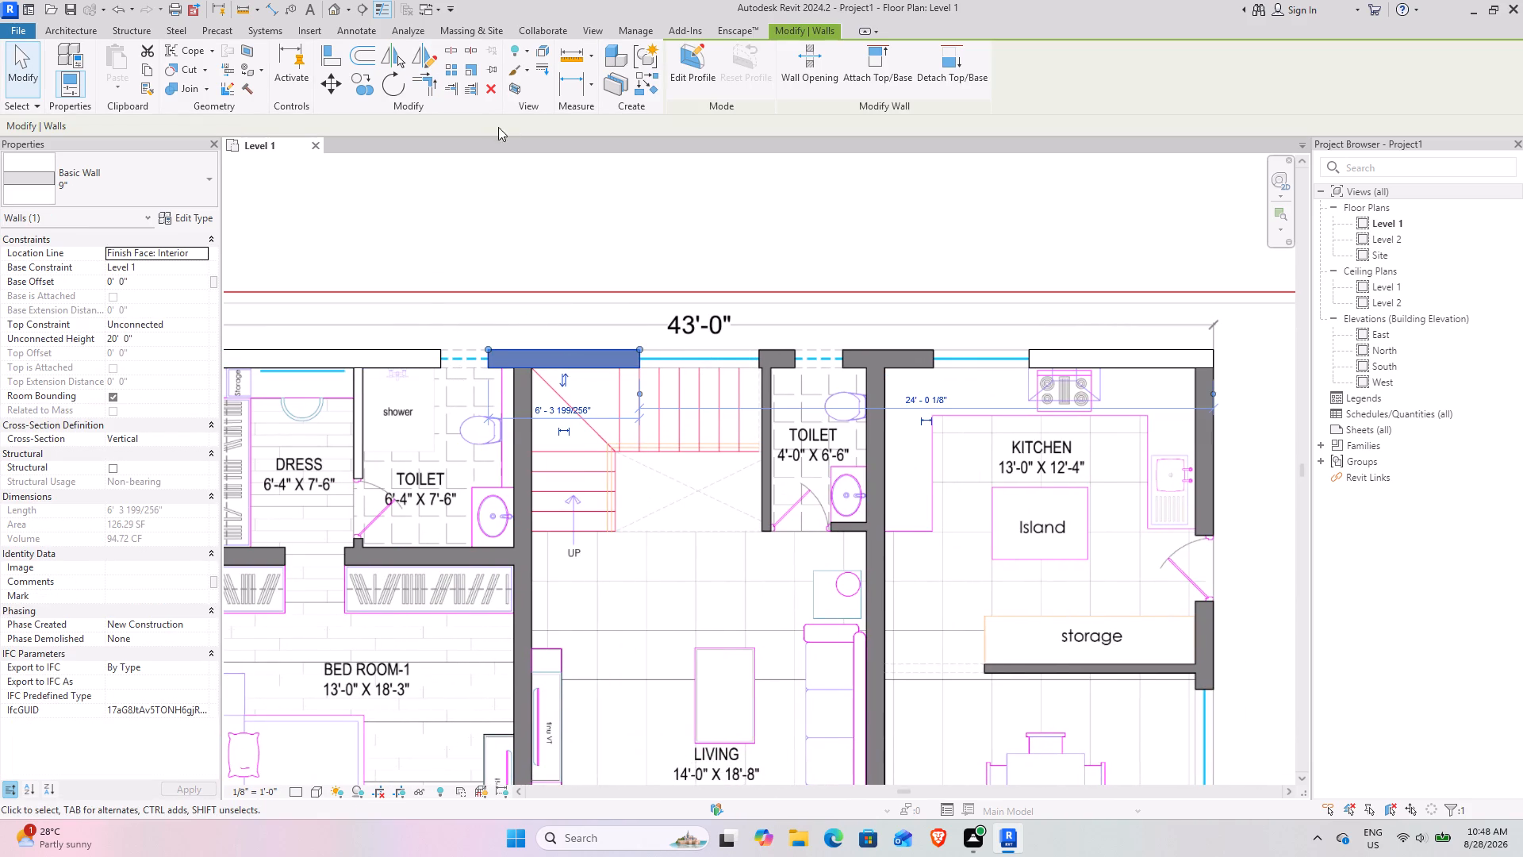
{"action": "left_click", "coordinate": [489, 96]}
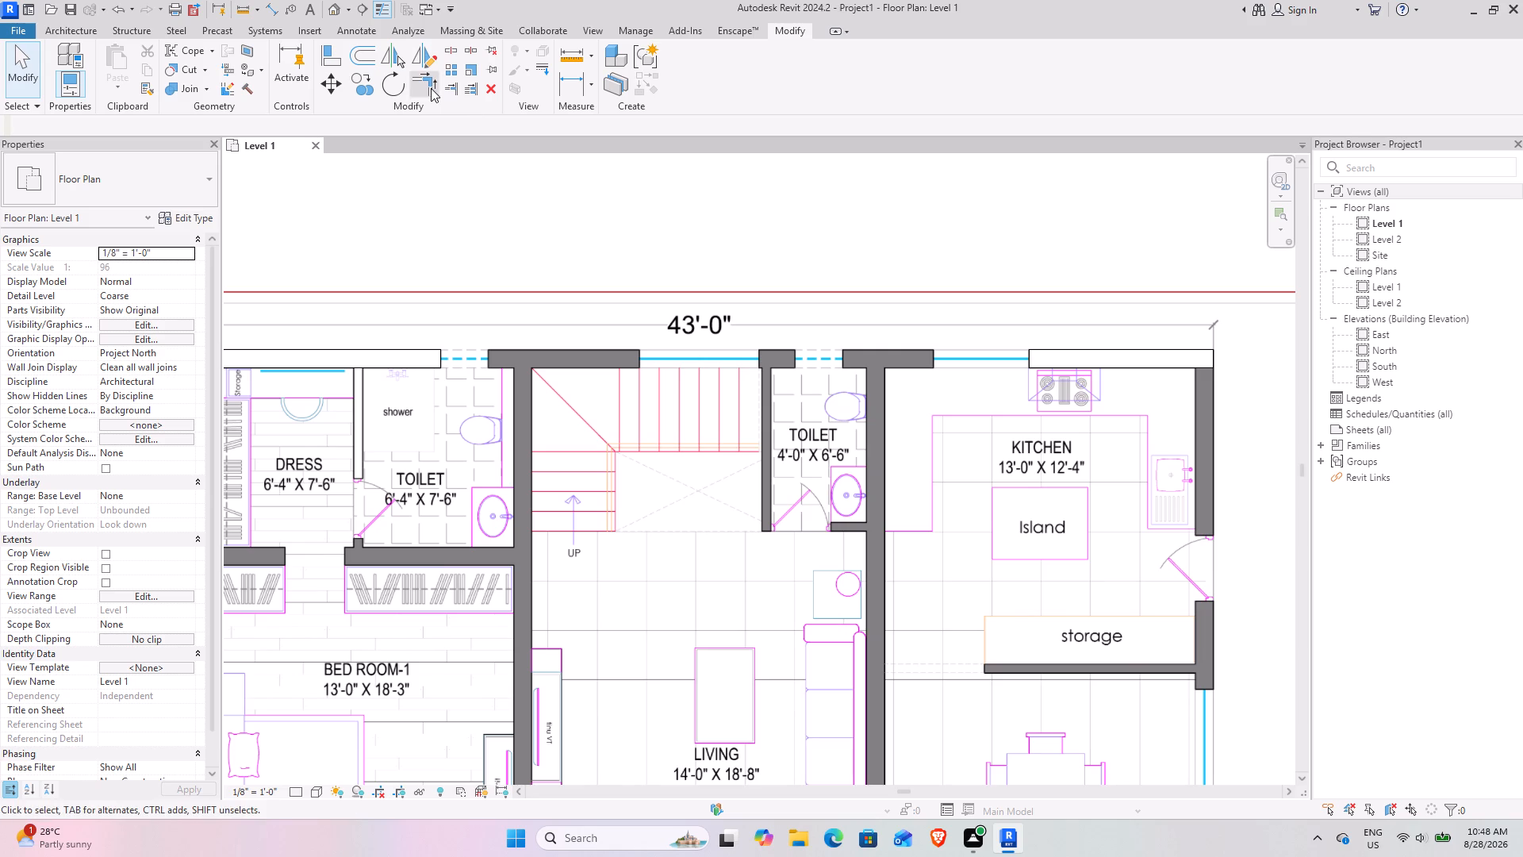
Use Trim/Extend to Corner to join the Dress/Toilet upper wall with the Kitchen's upper wall across the gap.
{"action": "left_click", "coordinate": [431, 88]}
{"action": "left_click", "coordinate": [401, 375]}
{"action": "left_click", "coordinate": [1094, 371]}
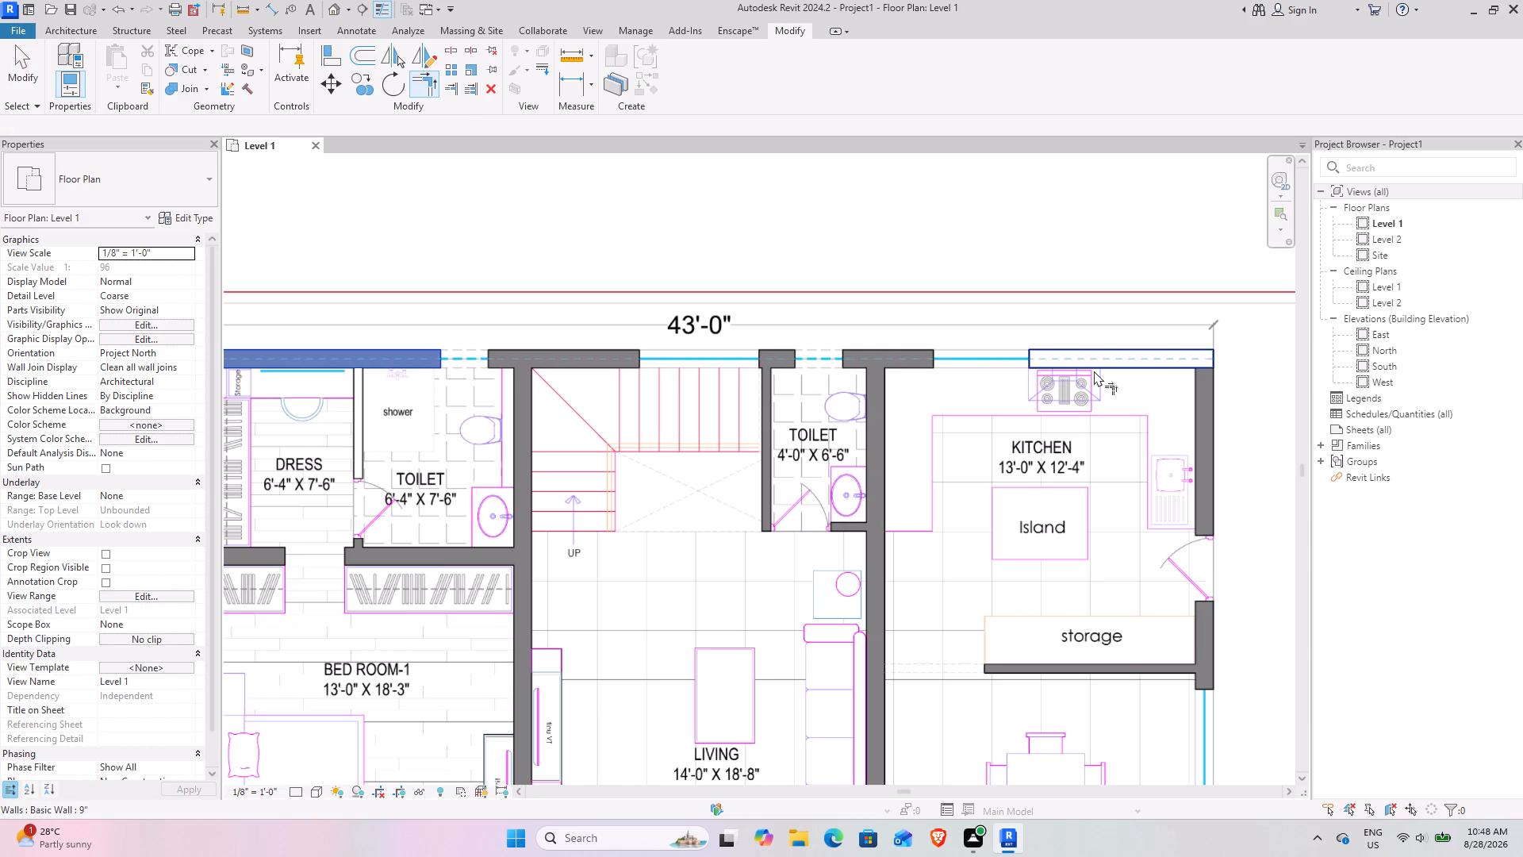
{"action": "middle_click_drag", "start_coordinate": [1065, 371], "coordinate": [558, 370]}
{"action": "middle_click_drag", "start_coordinate": [550, 363], "coordinate": [501, 236]}
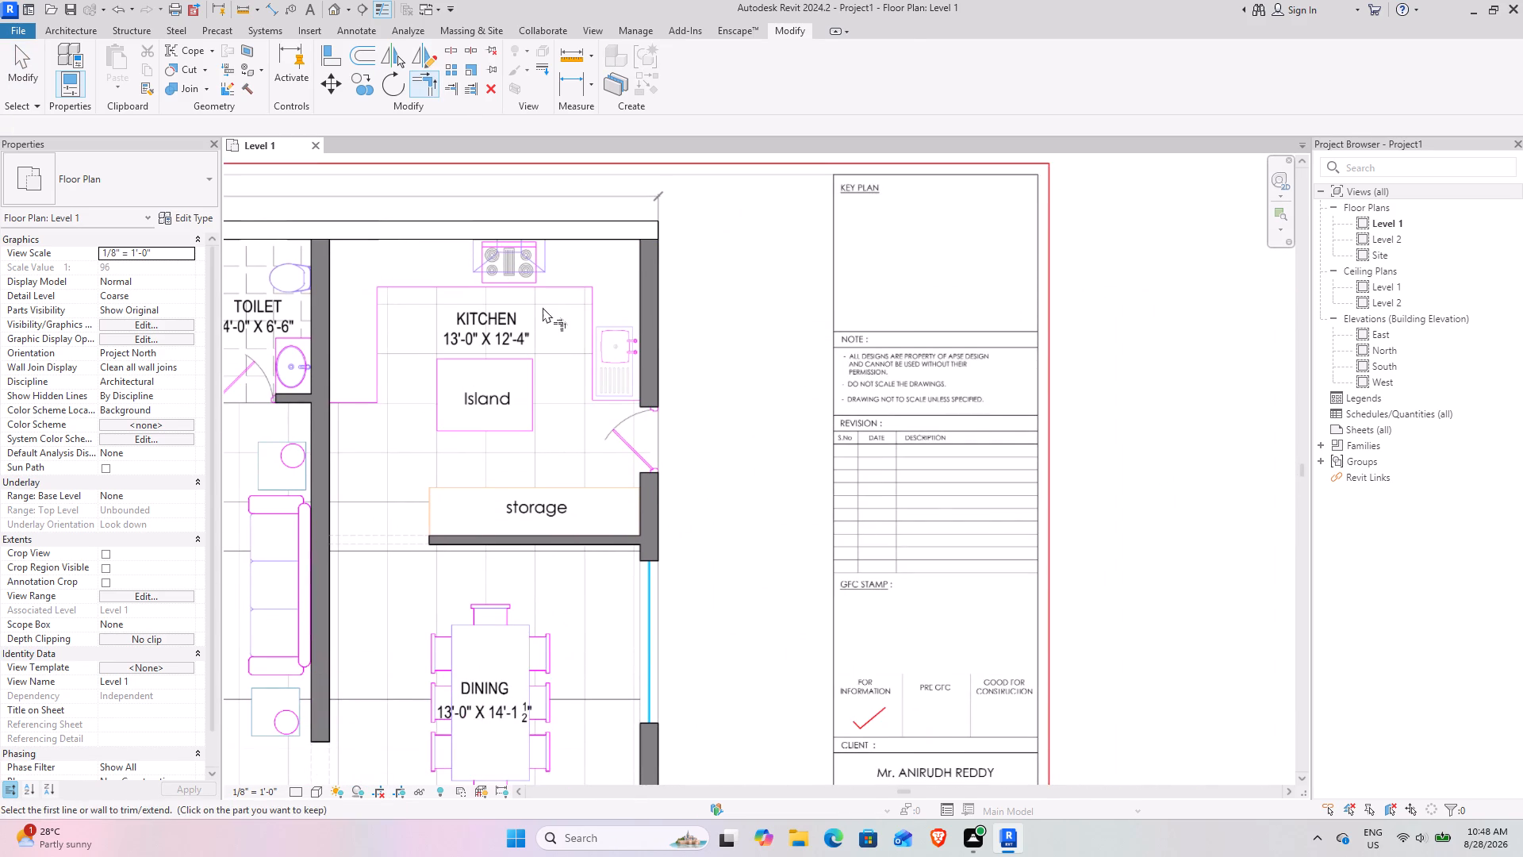
{"action": "scroll", "coordinate": [585, 352], "scroll_direction": "down", "scroll_amount": 3}
{"action": "middle_click_drag", "start_coordinate": [567, 356], "coordinate": [571, 348]}
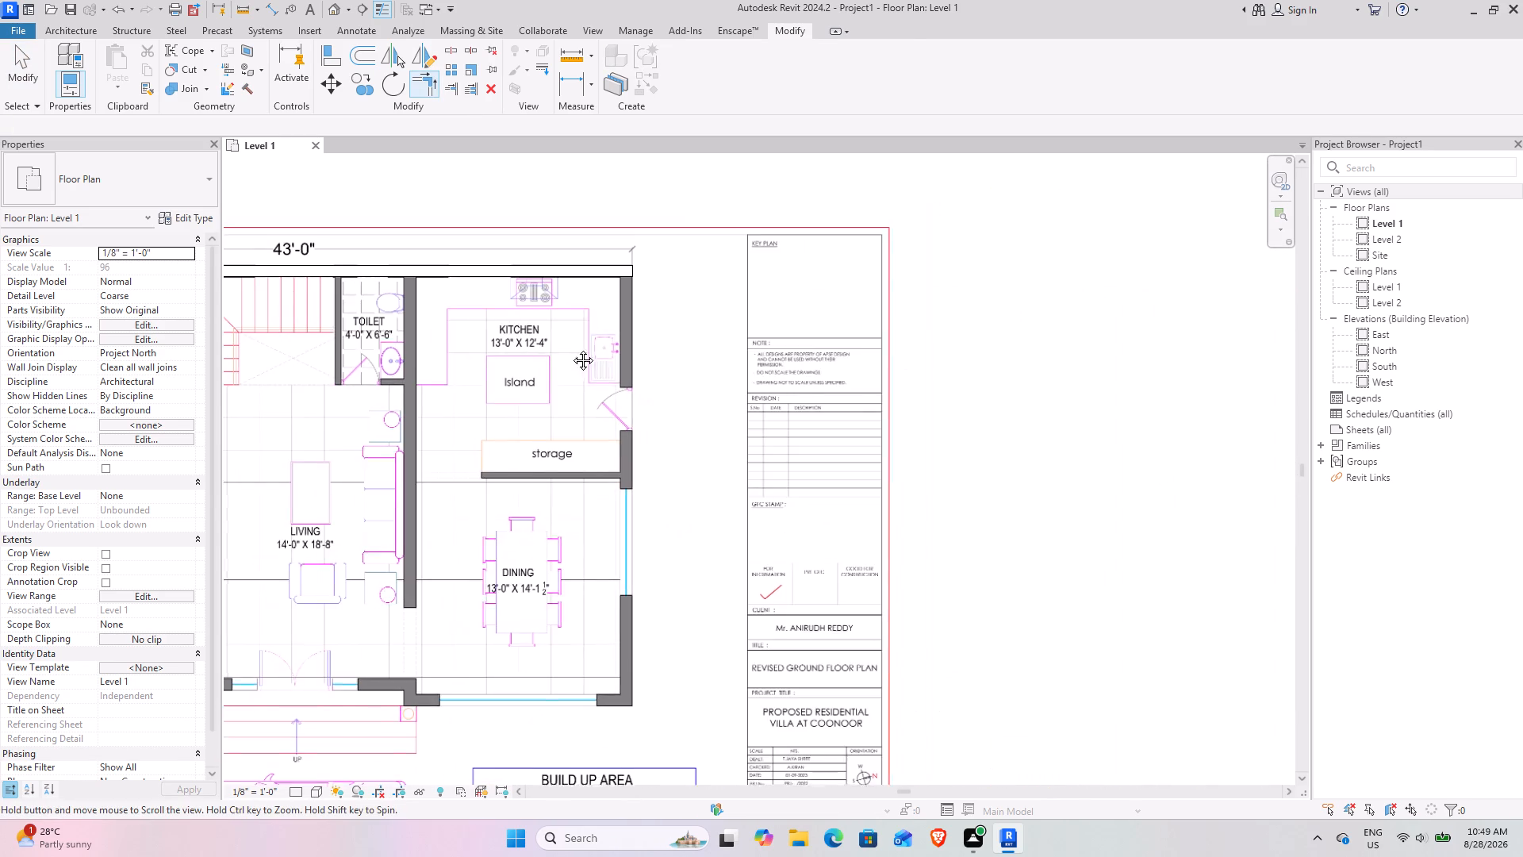
{"action": "middle_click_drag", "start_coordinate": [571, 348], "coordinate": [654, 319]}
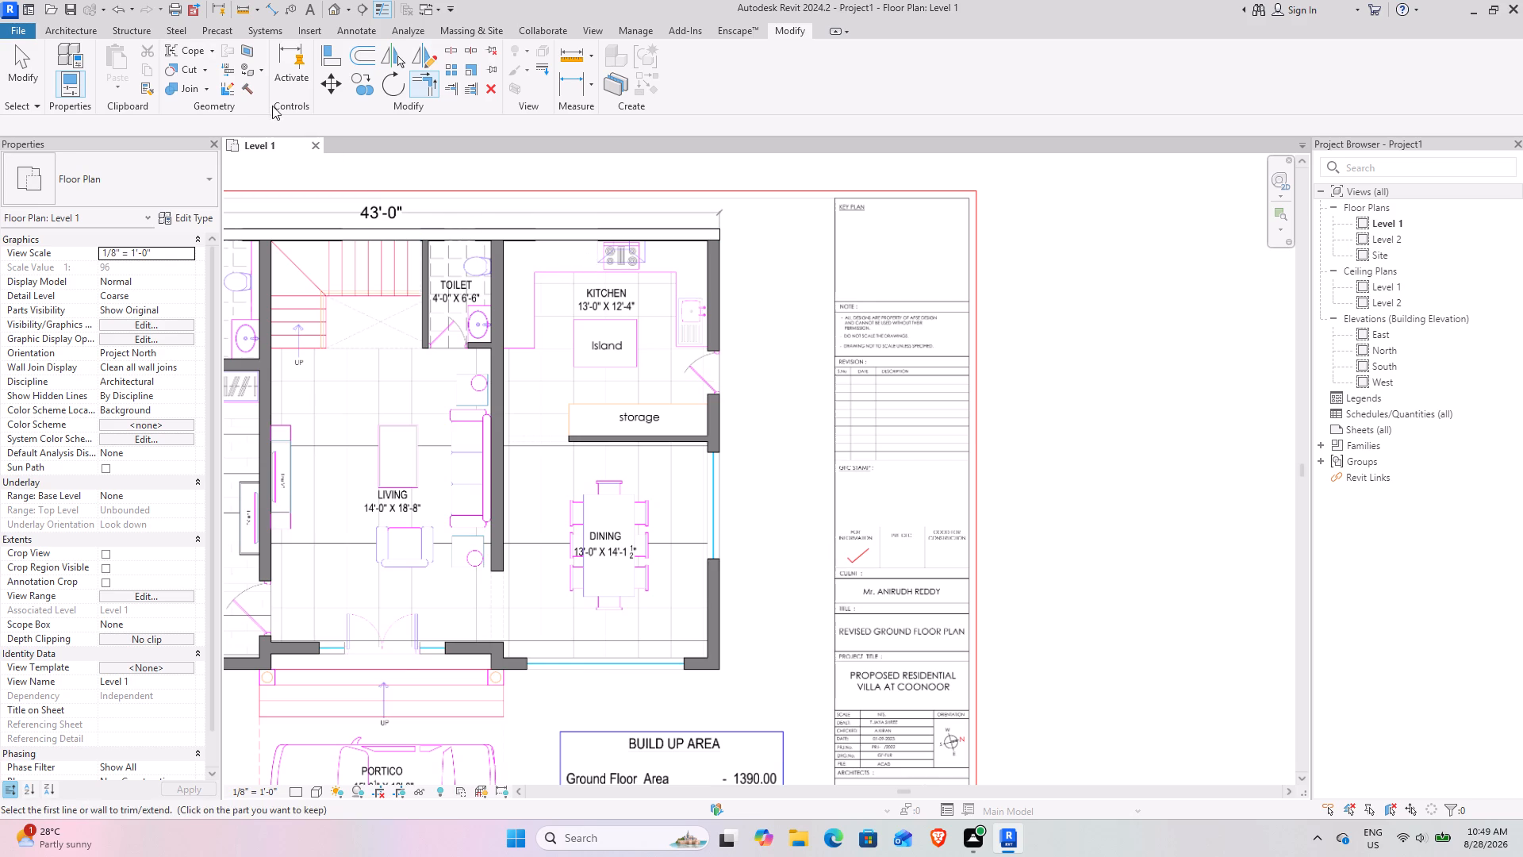
{"action": "left_click", "coordinate": [35, 61]}
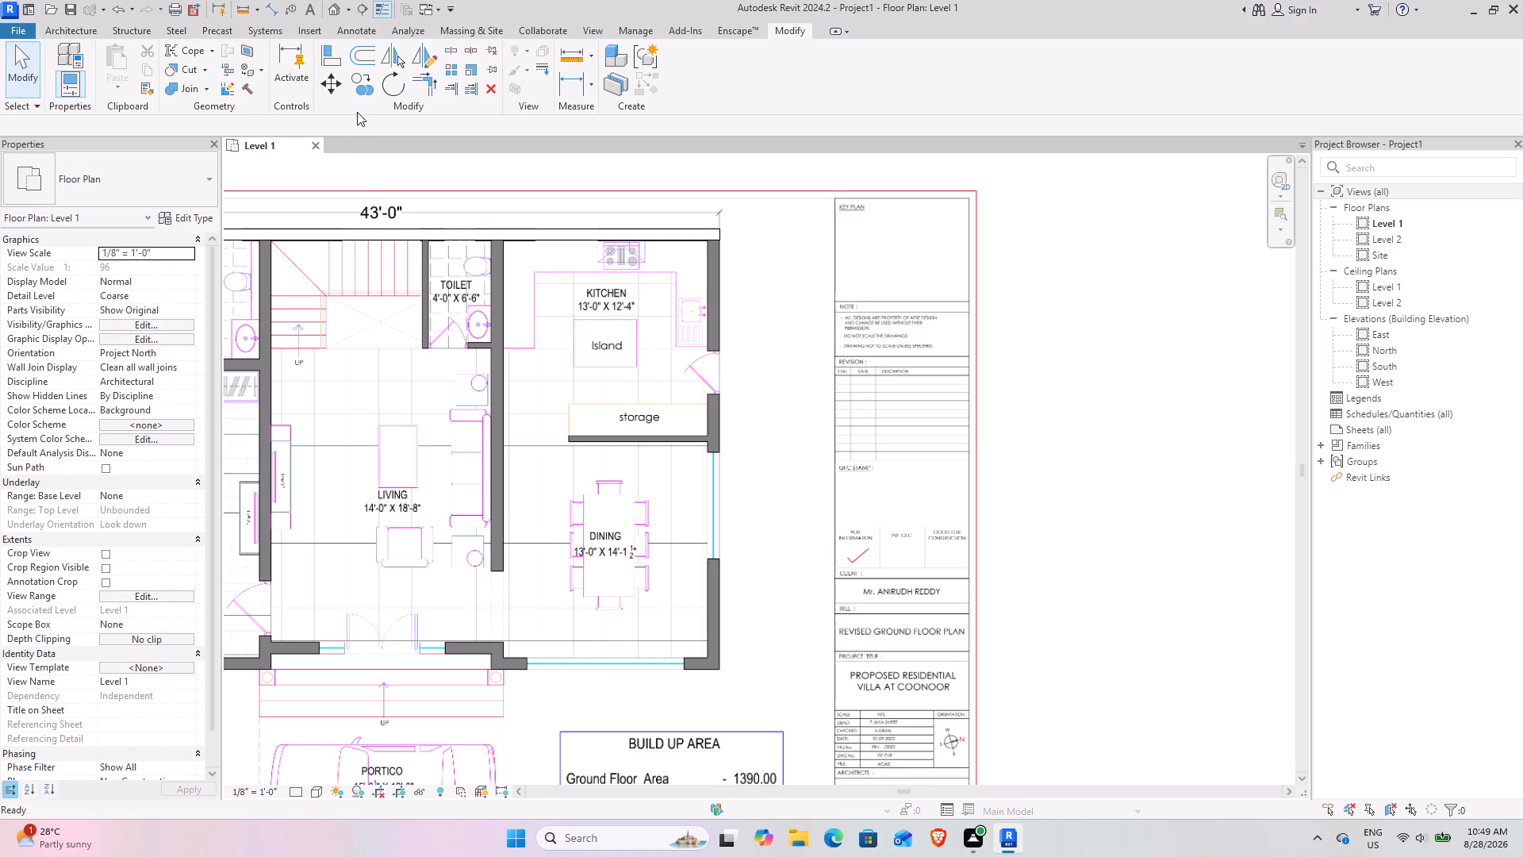
Place a 9" wall by picking the plan's outer edge line along the Kitchen's exterior side, between the upper corner and the side door.
{"action": "left_click", "coordinate": [462, 236]}
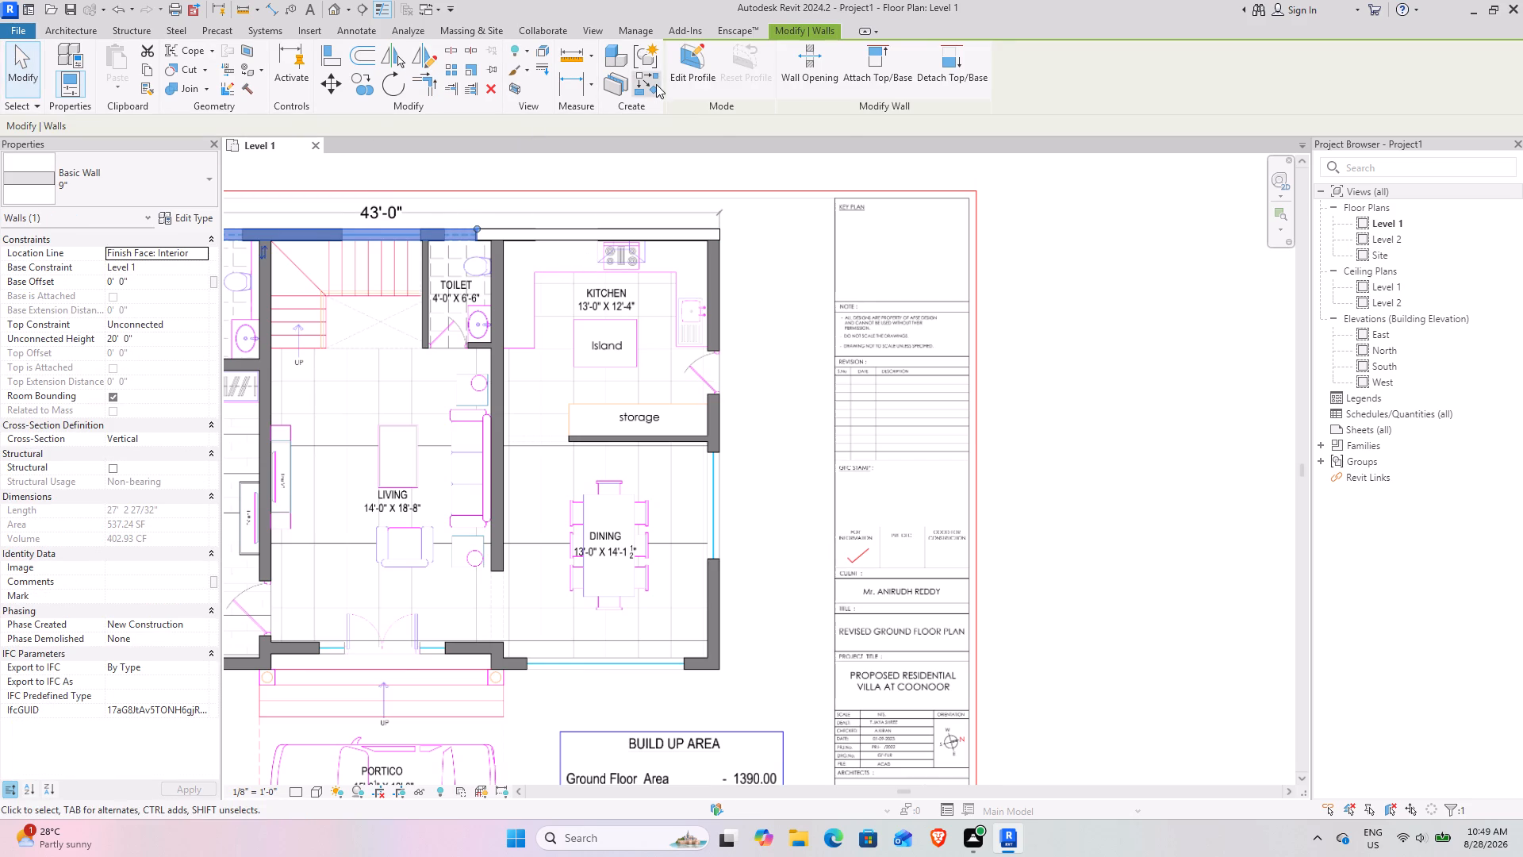
{"action": "left_click", "coordinate": [656, 84]}
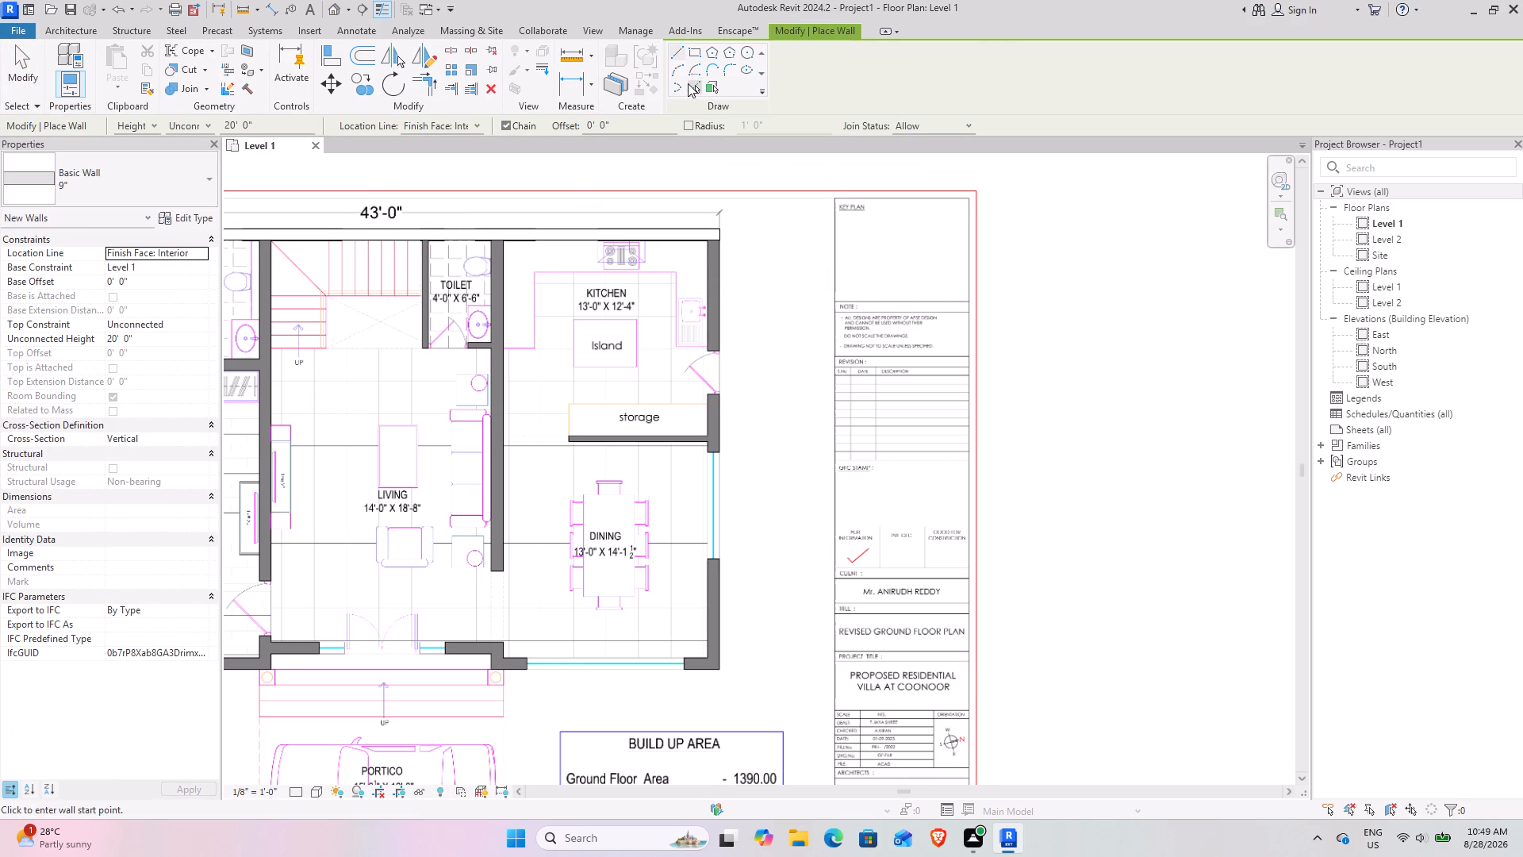
{"action": "left_click", "coordinate": [688, 83]}
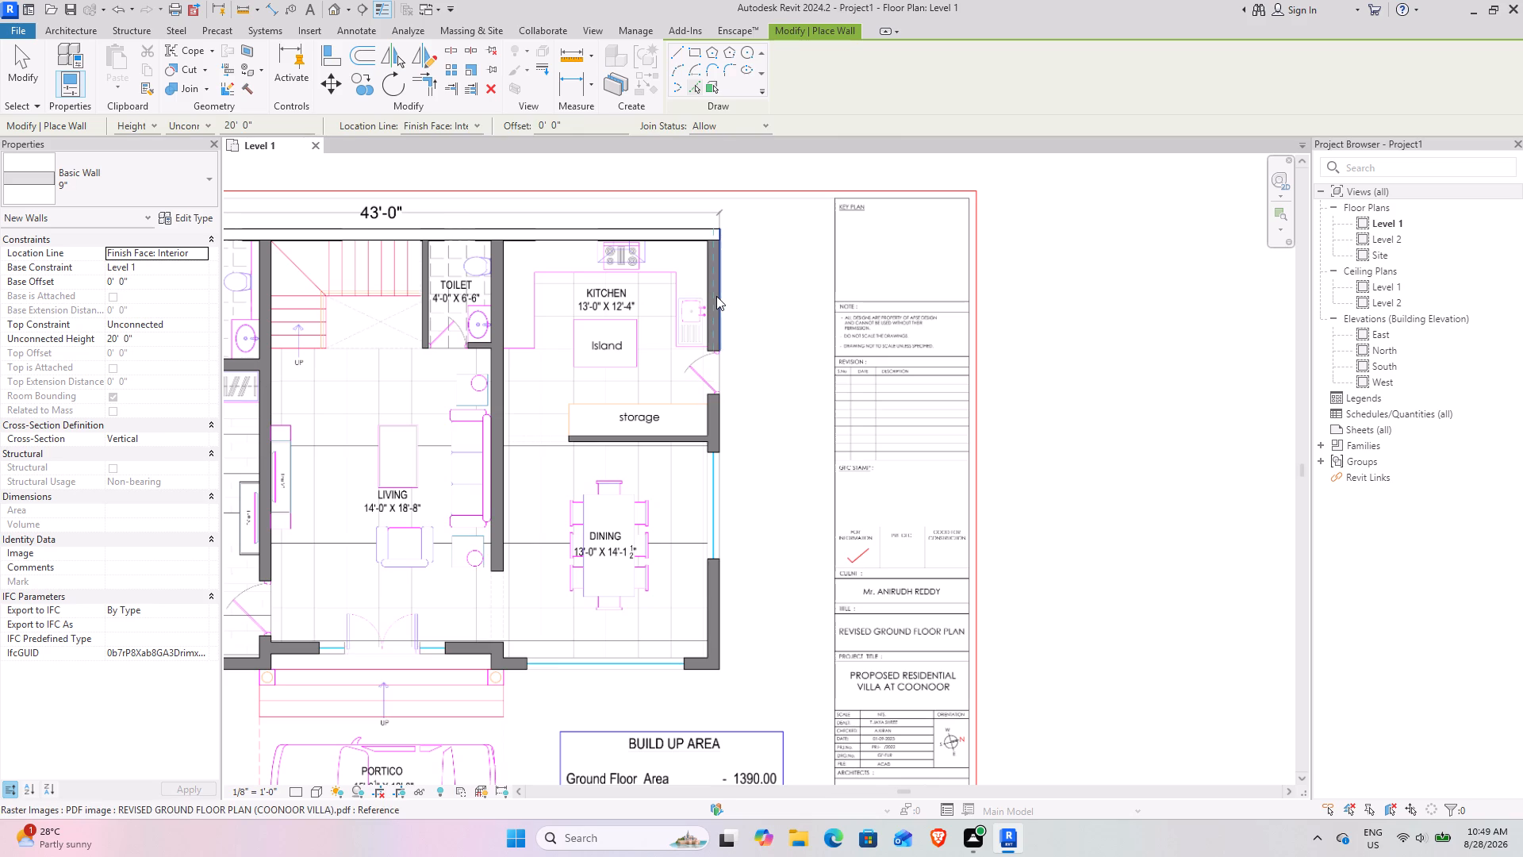
{"action": "left_click", "coordinate": [716, 296]}
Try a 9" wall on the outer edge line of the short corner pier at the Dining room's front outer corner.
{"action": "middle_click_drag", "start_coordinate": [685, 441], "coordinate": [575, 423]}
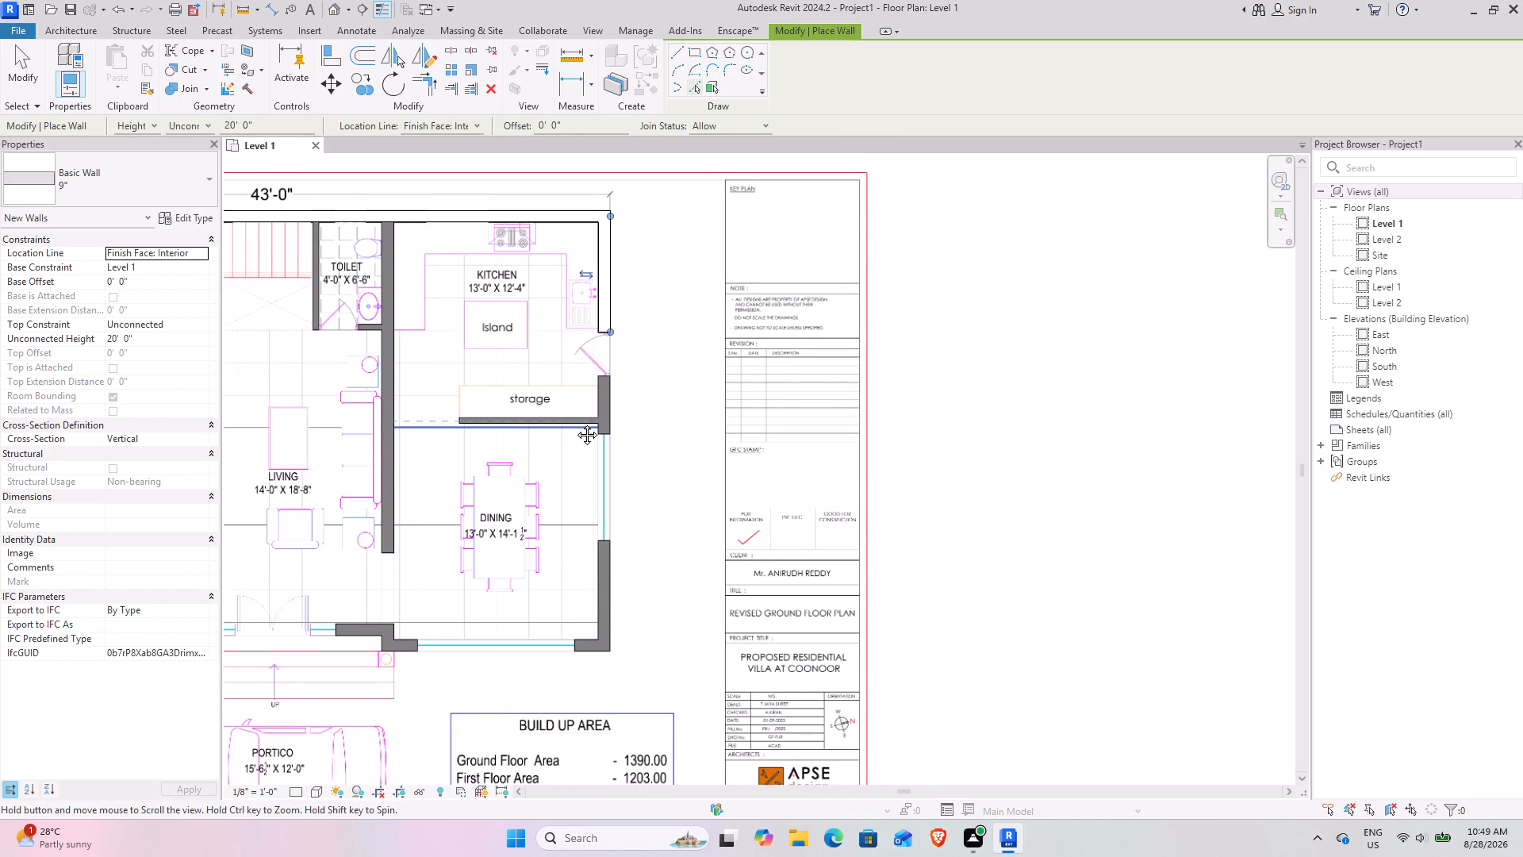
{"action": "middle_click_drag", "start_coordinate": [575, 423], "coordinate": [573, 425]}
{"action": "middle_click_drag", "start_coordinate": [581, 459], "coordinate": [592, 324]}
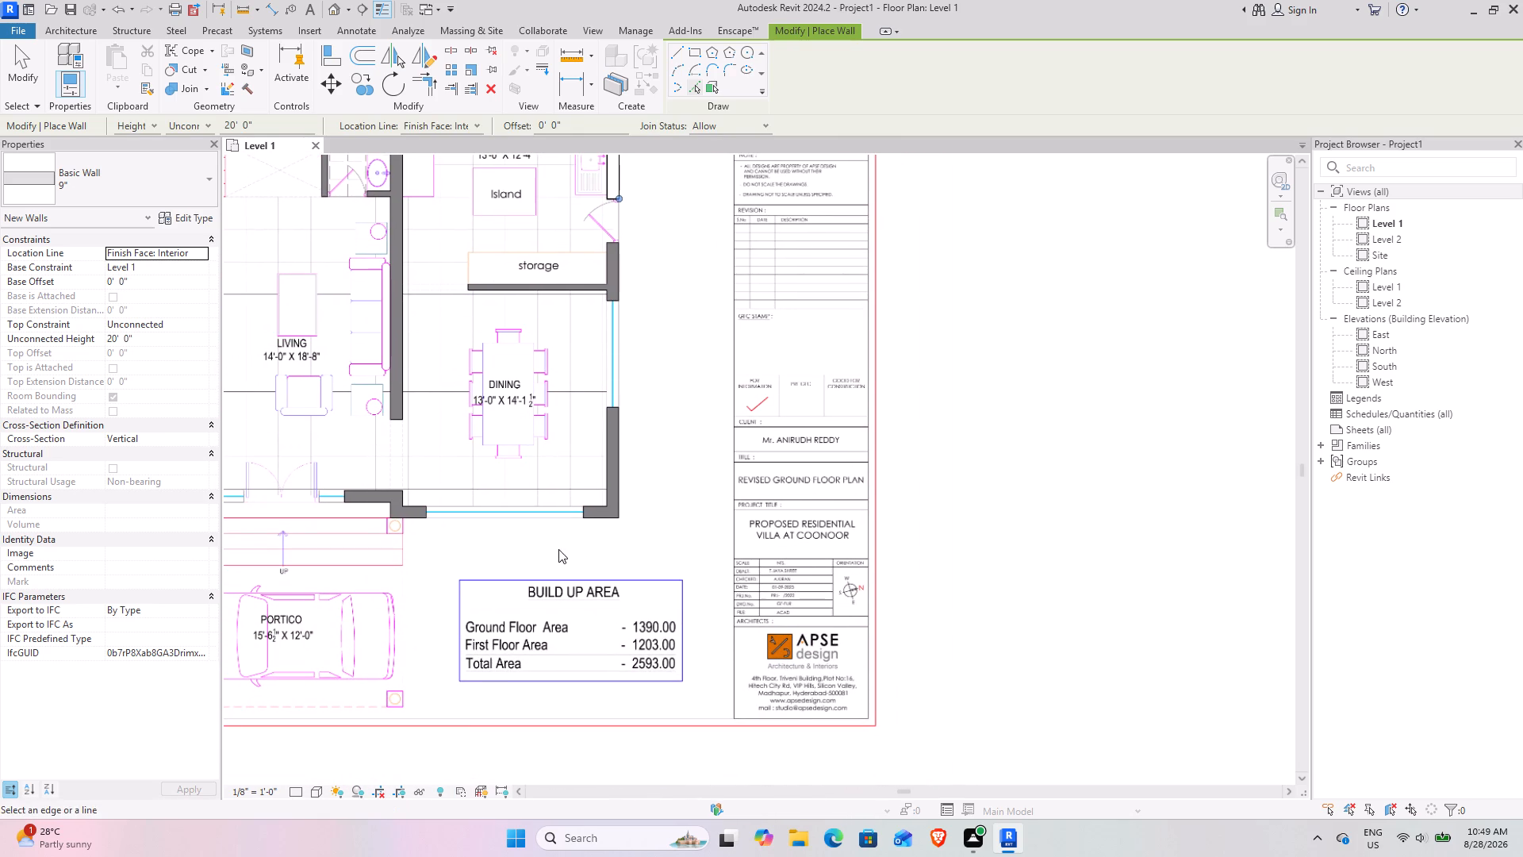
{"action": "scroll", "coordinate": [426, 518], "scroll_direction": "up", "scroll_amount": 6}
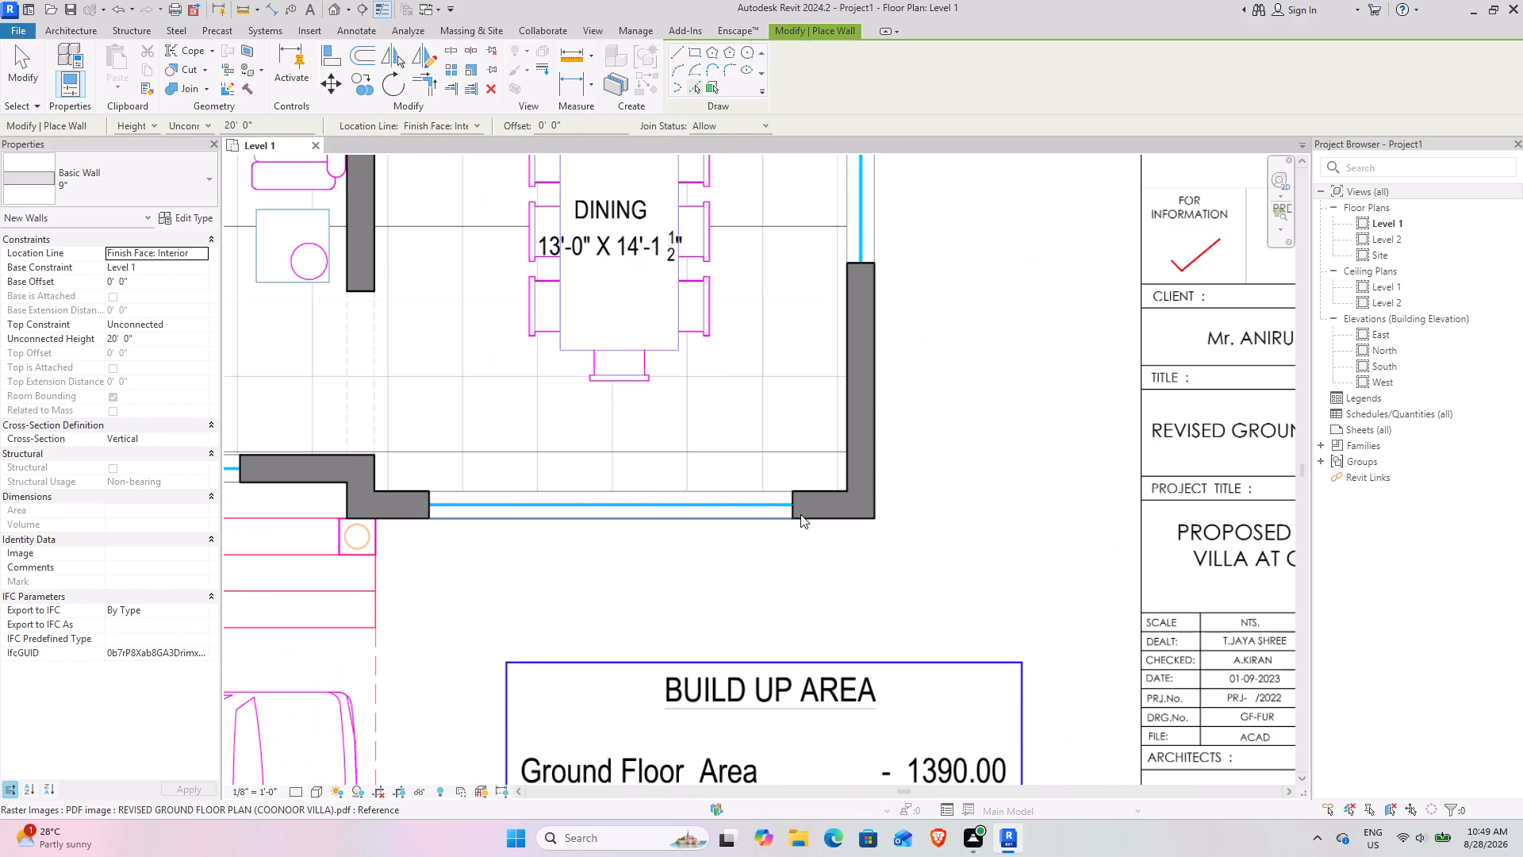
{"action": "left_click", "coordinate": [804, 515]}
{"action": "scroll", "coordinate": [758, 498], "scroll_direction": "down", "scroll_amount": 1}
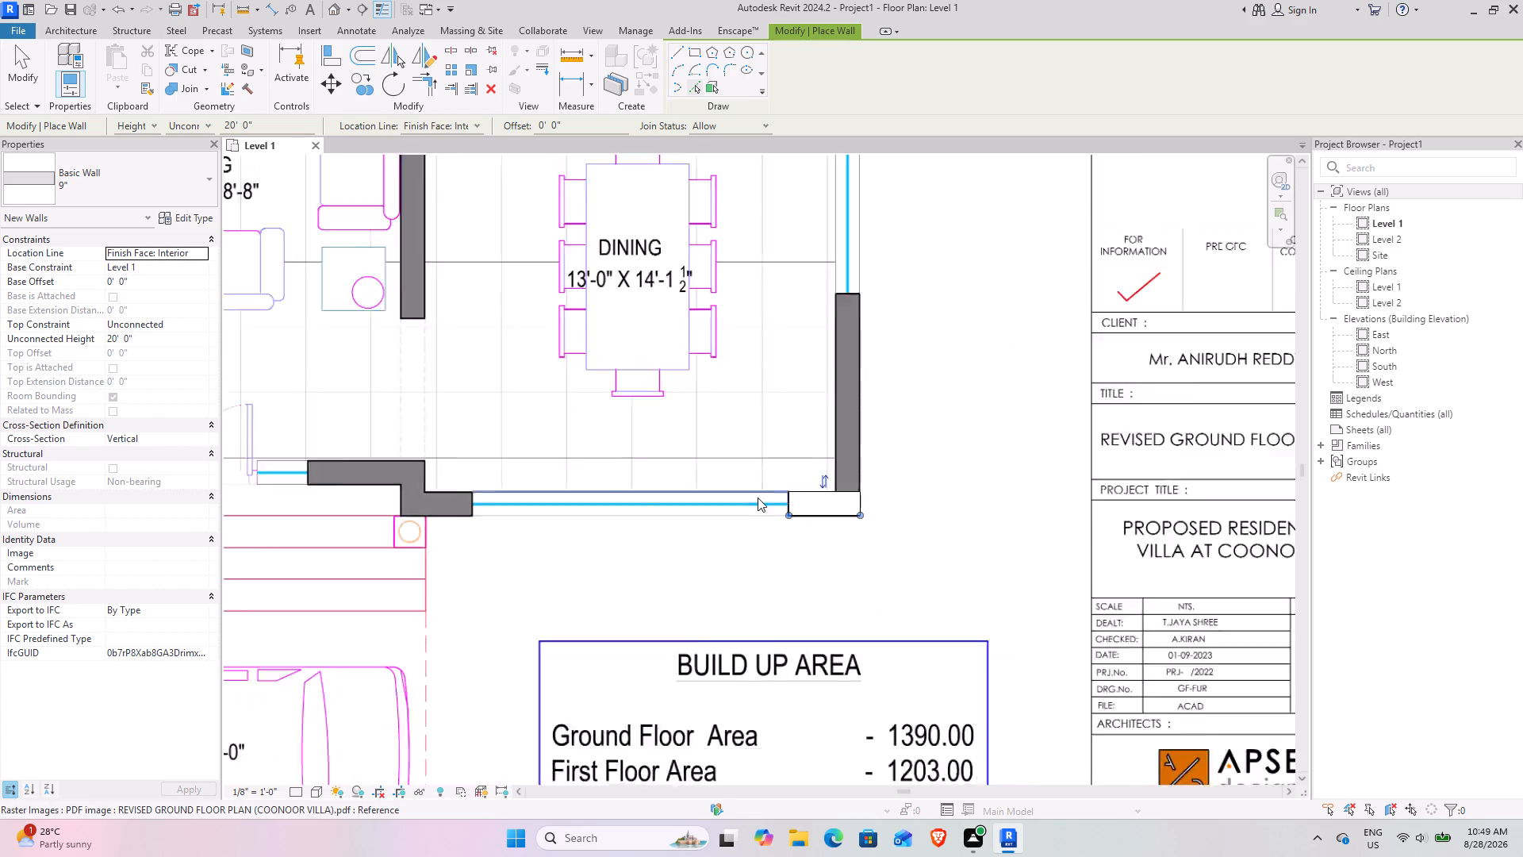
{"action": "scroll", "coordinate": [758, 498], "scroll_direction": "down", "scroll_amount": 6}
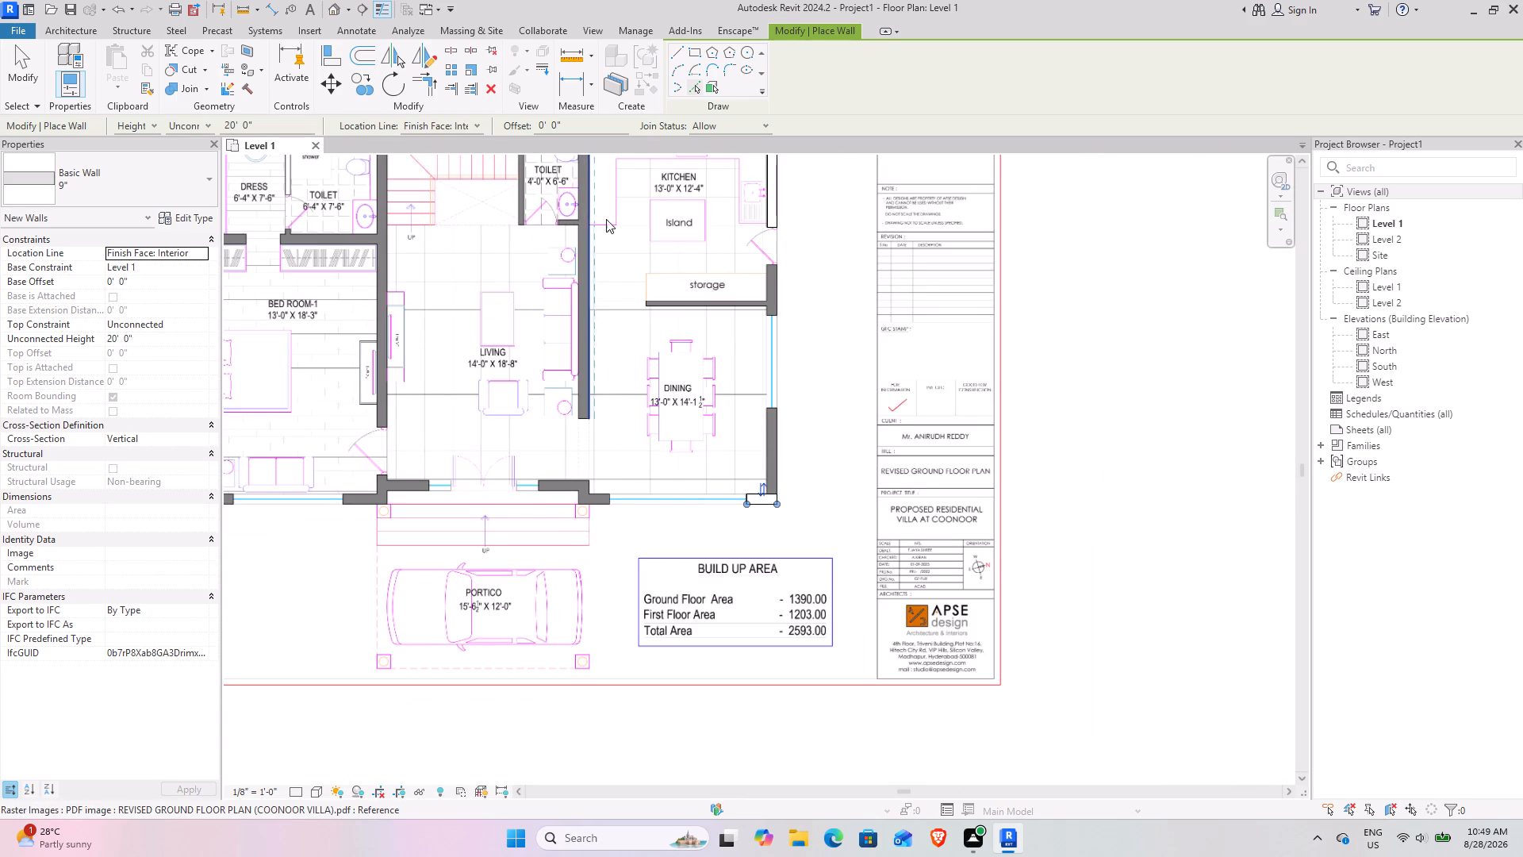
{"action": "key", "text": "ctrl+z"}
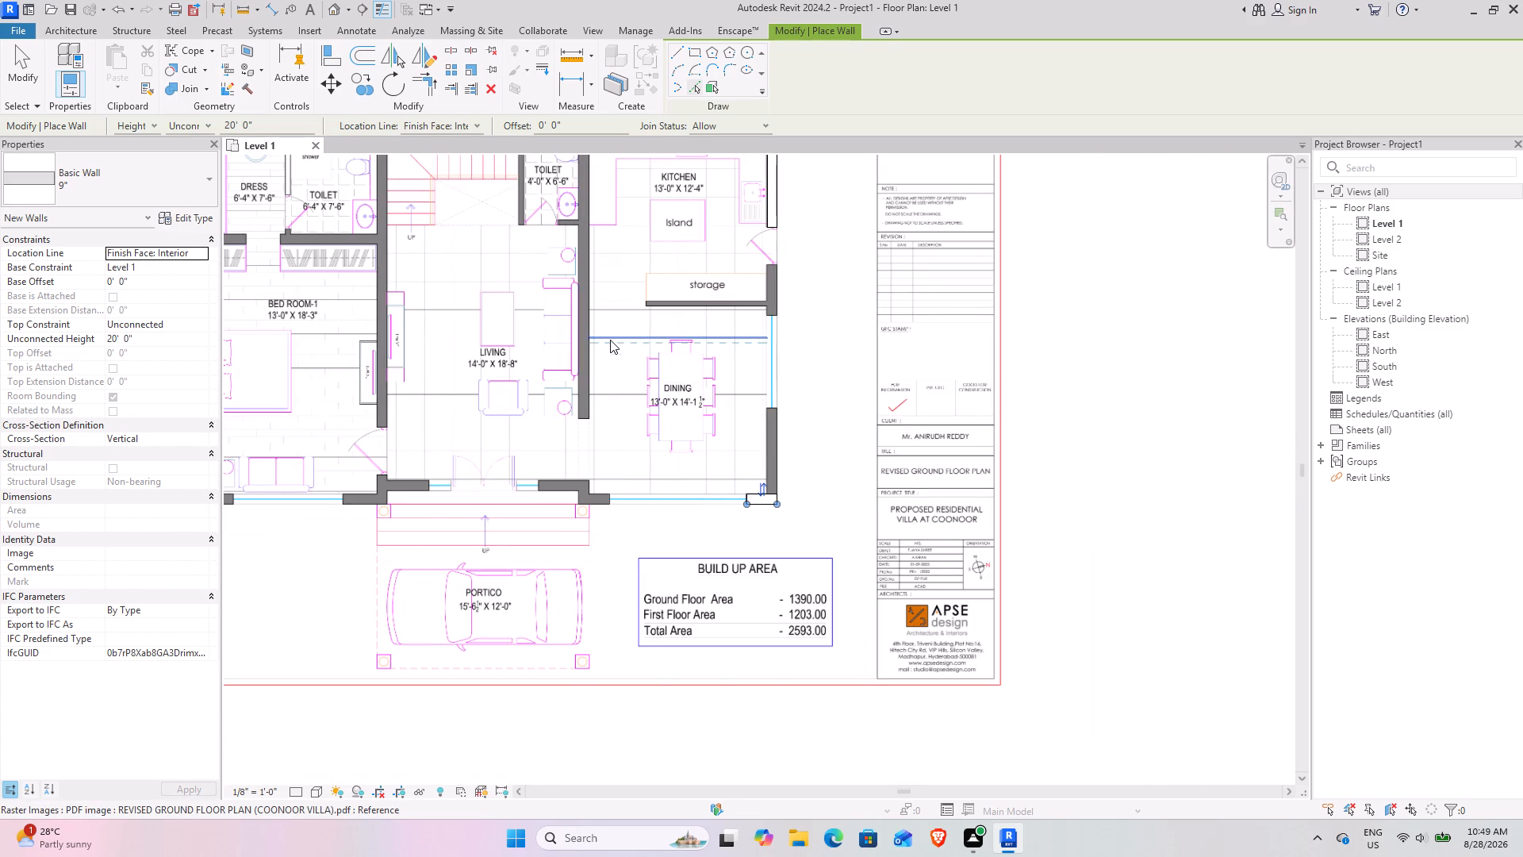
Place a 9" wall on the outer edge line of the Dining front wall's short pier beside the portico steps.
{"action": "left_click", "coordinate": [408, 513]}
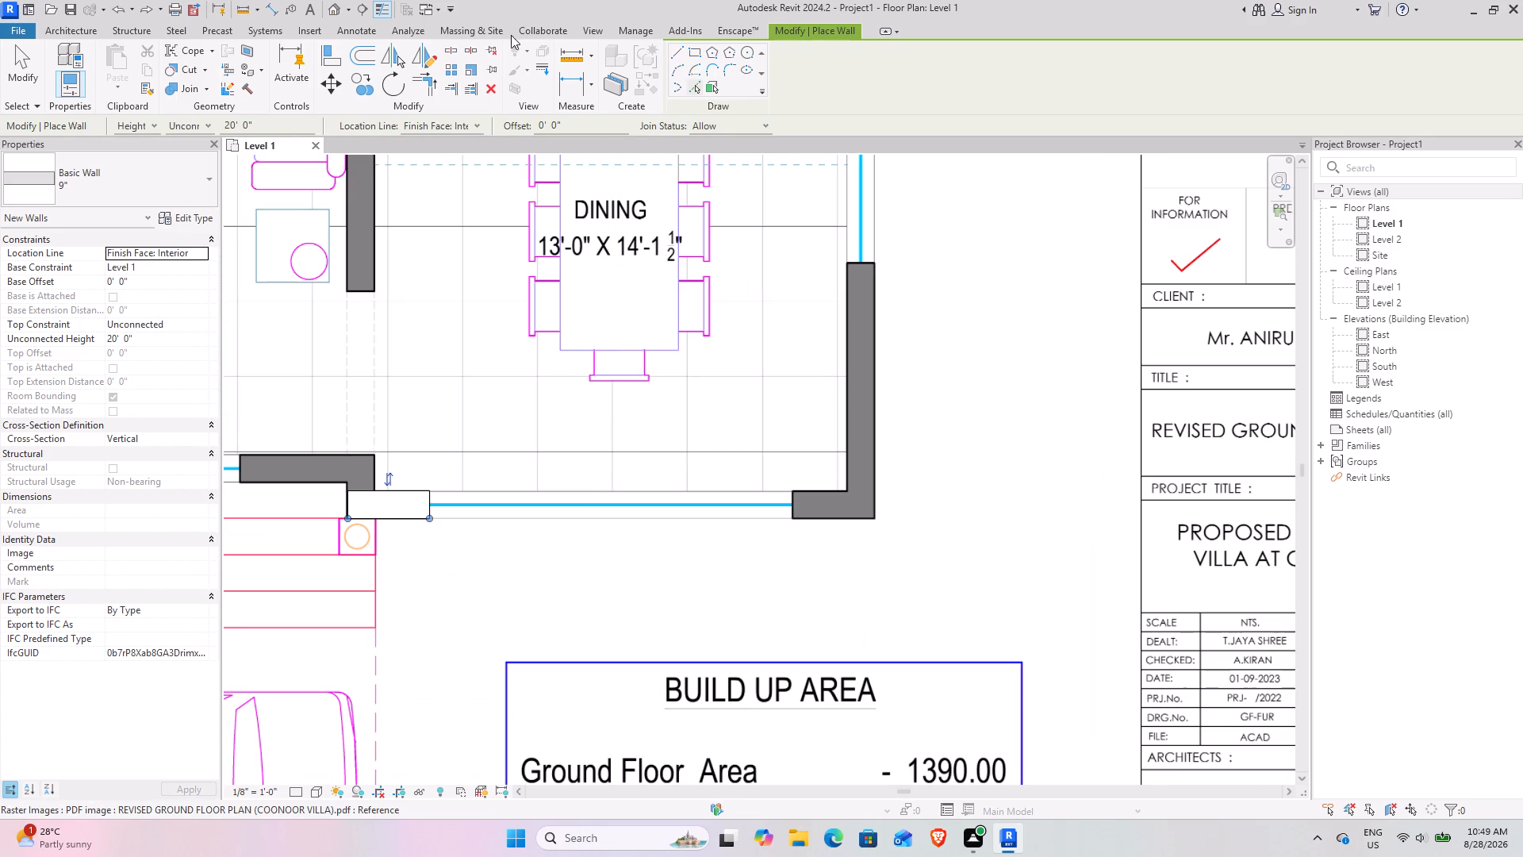
Use Trim/Extend to Corner to join the Dining front wall with the Kitchen's exterior side wall at the Dining's outer corner.
{"action": "left_click", "coordinate": [432, 94]}
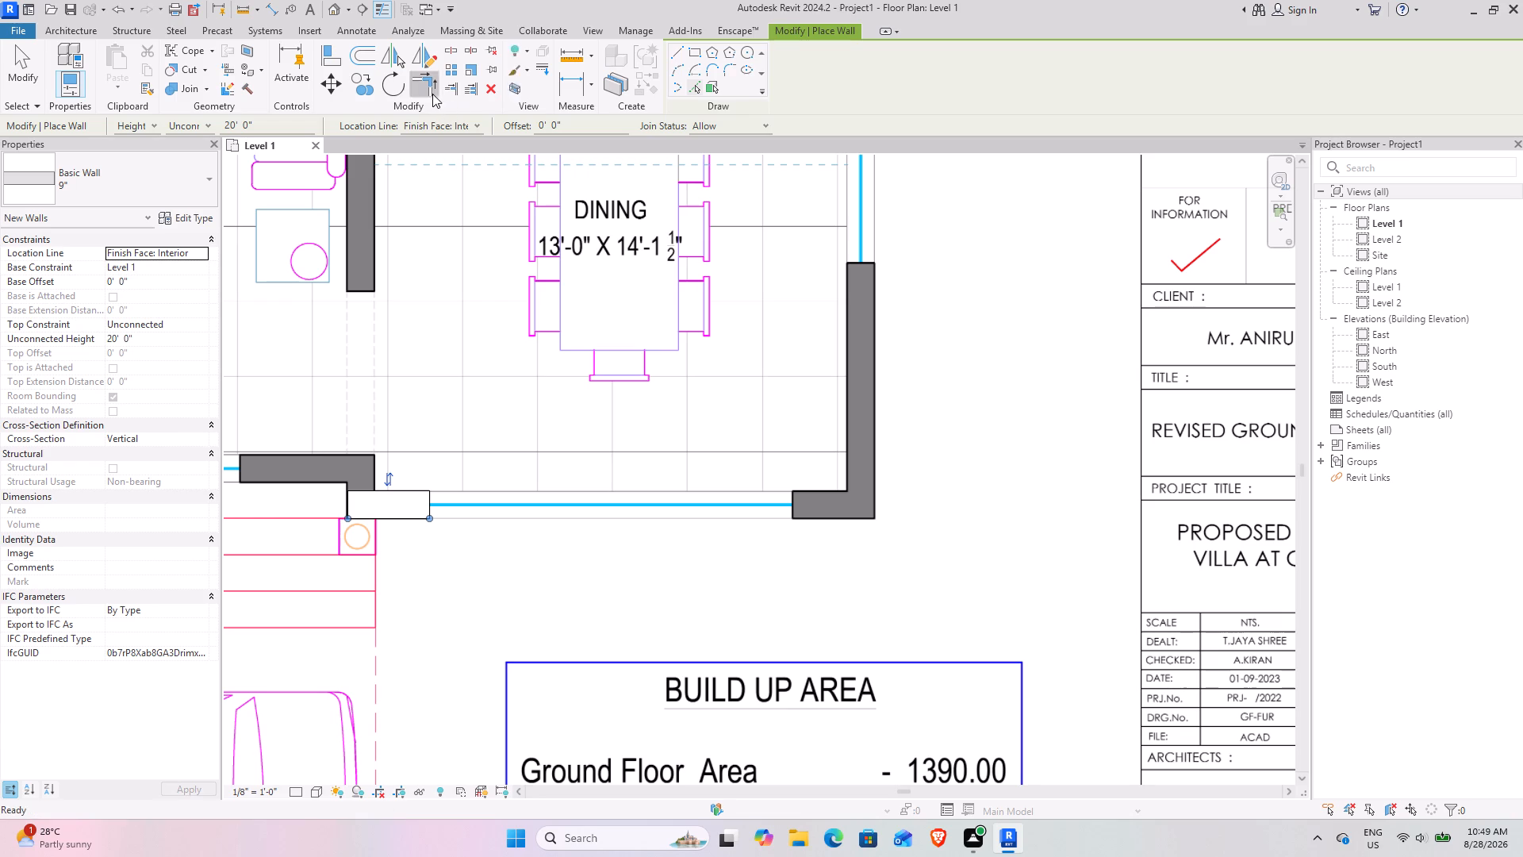
{"action": "left_click", "coordinate": [401, 520]}
{"action": "scroll", "coordinate": [544, 428], "scroll_direction": "down", "scroll_amount": 9}
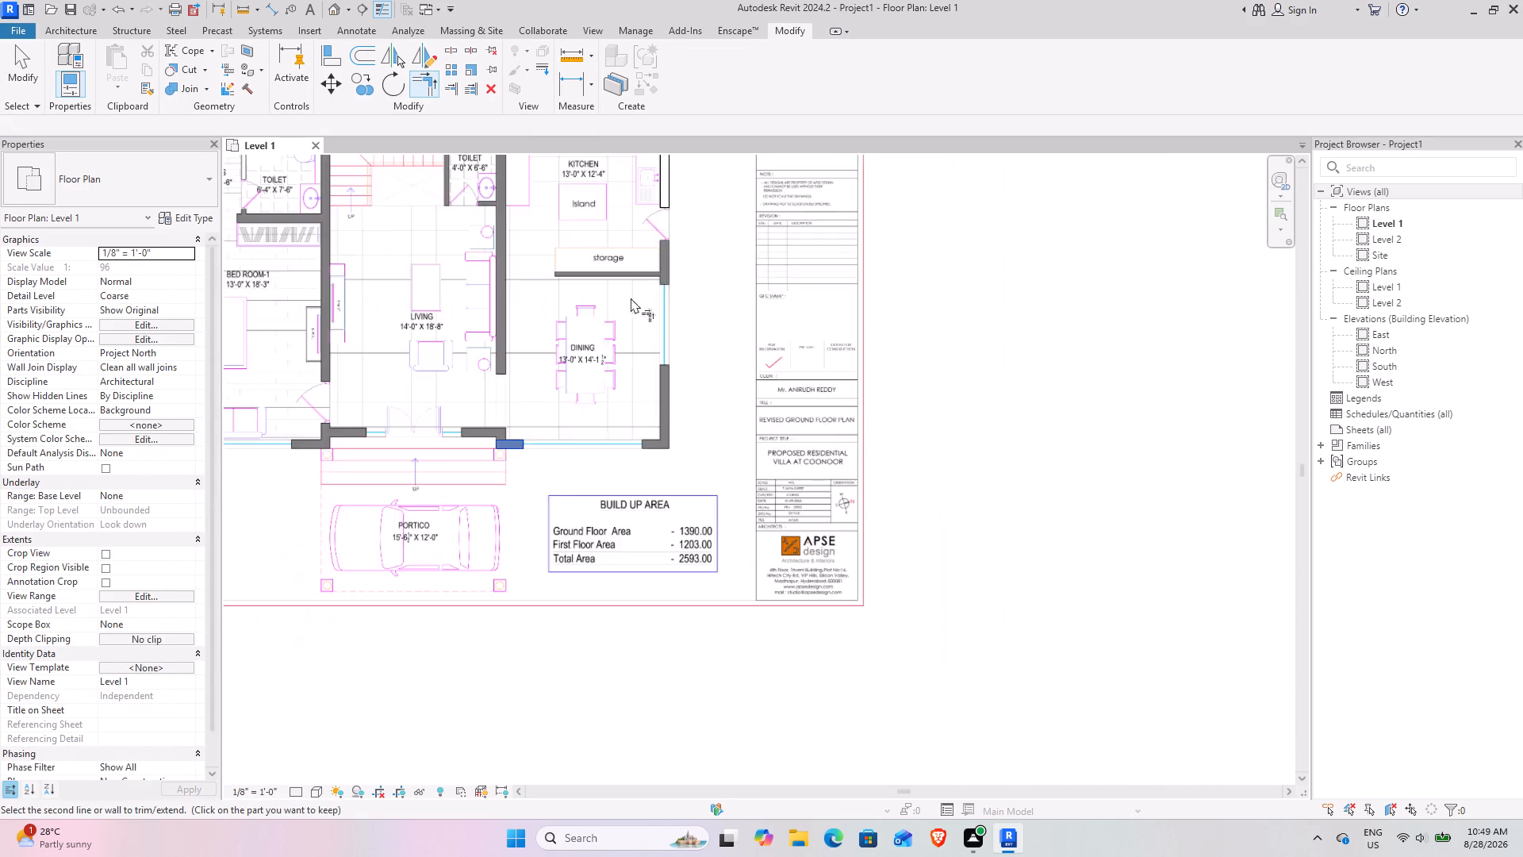
{"action": "middle_click_drag", "start_coordinate": [631, 298], "coordinate": [580, 471]}
{"action": "left_click", "coordinate": [598, 378]}
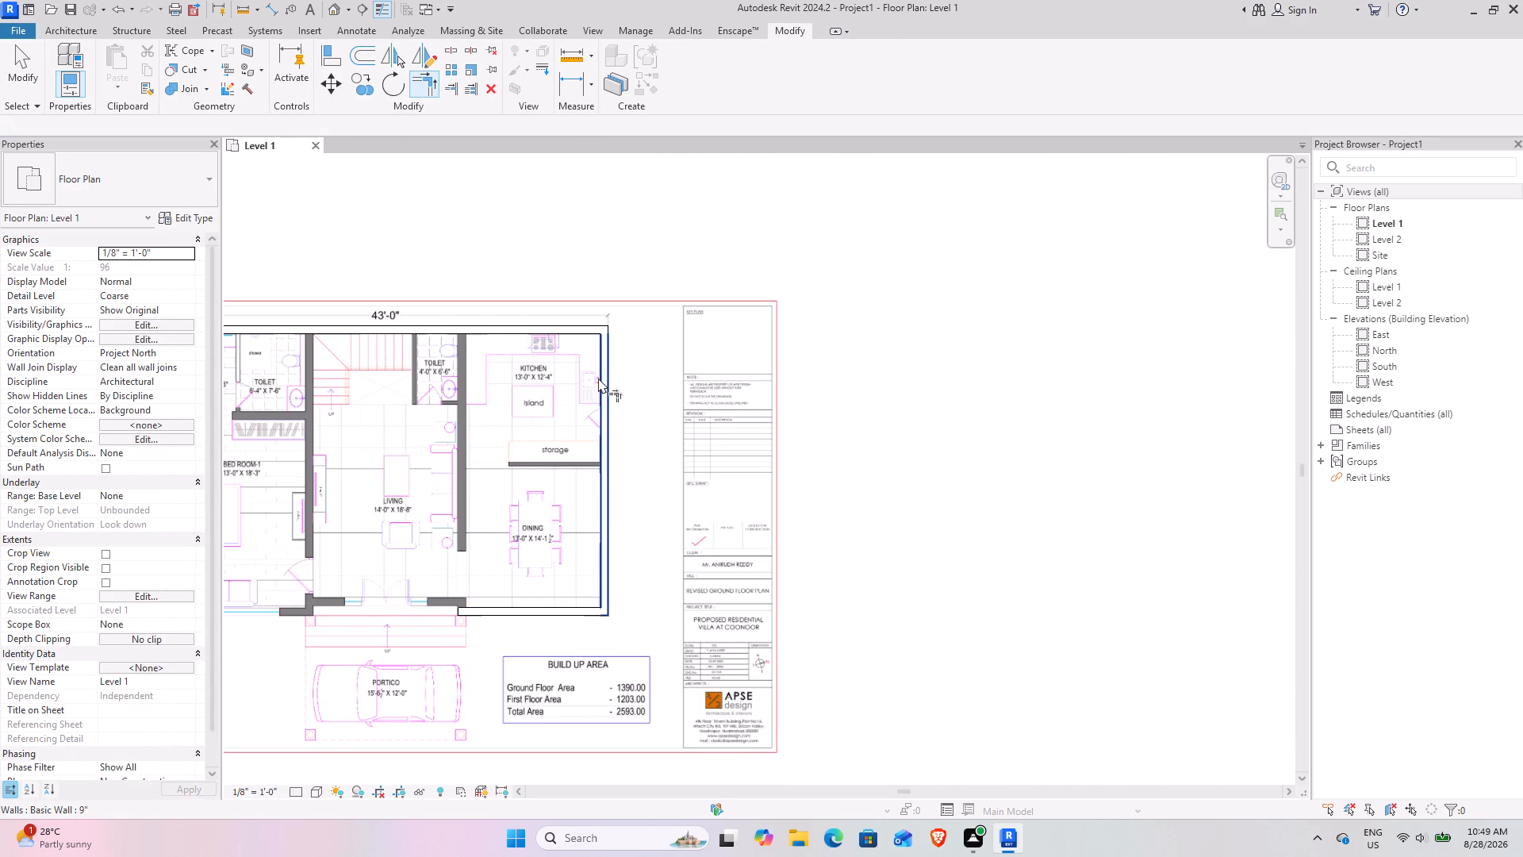
{"action": "middle_click_drag", "start_coordinate": [397, 502], "coordinate": [505, 448]}
{"action": "scroll", "coordinate": [673, 505], "scroll_direction": "up", "scroll_amount": 6}
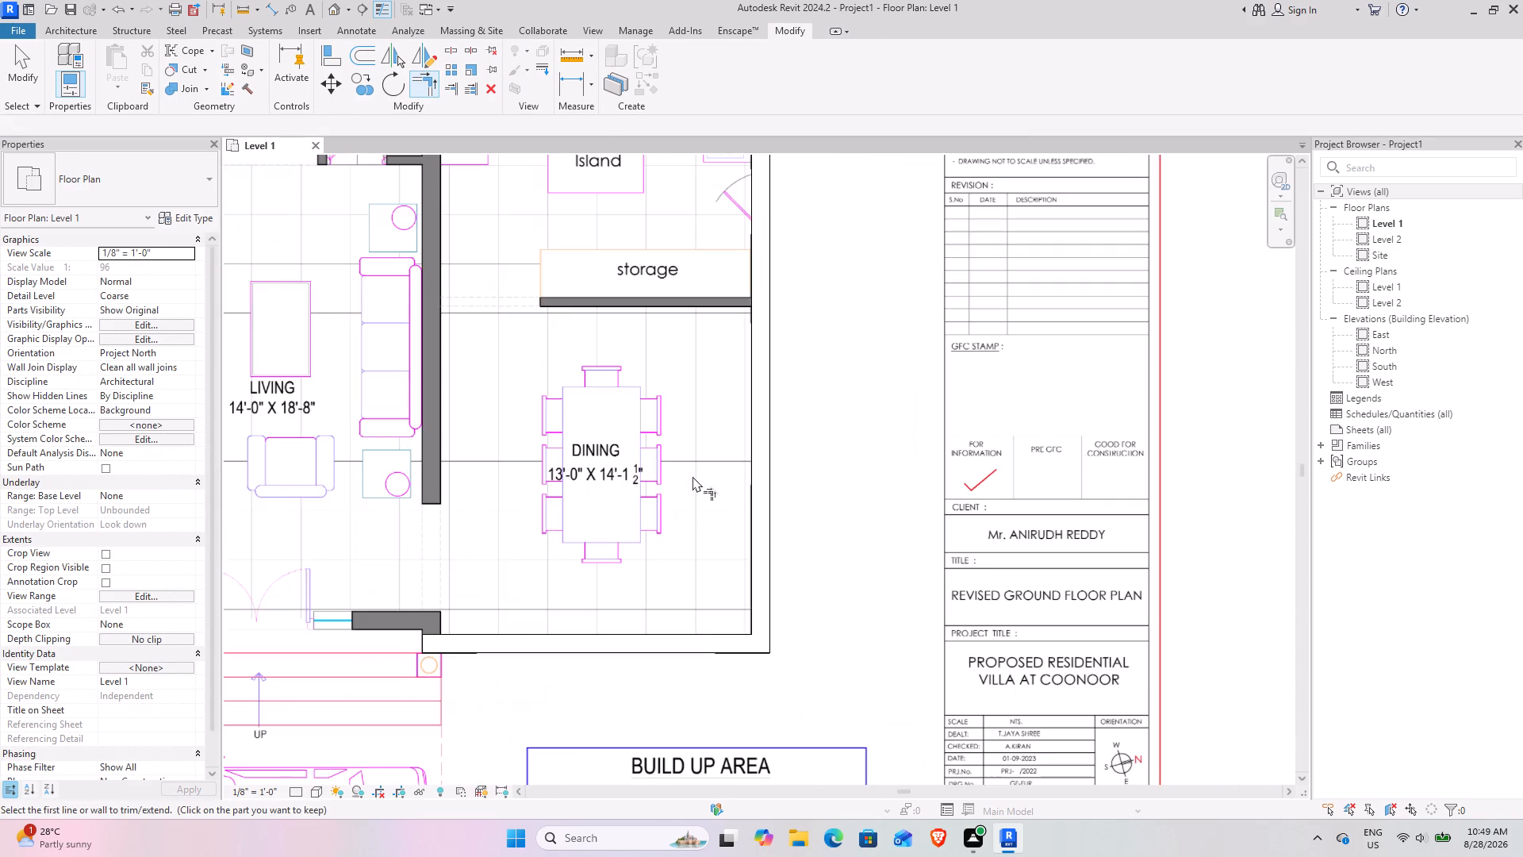
{"action": "scroll", "coordinate": [574, 482], "scroll_direction": "down", "scroll_amount": 3}
{"action": "middle_click_drag", "start_coordinate": [541, 474], "coordinate": [776, 398]}
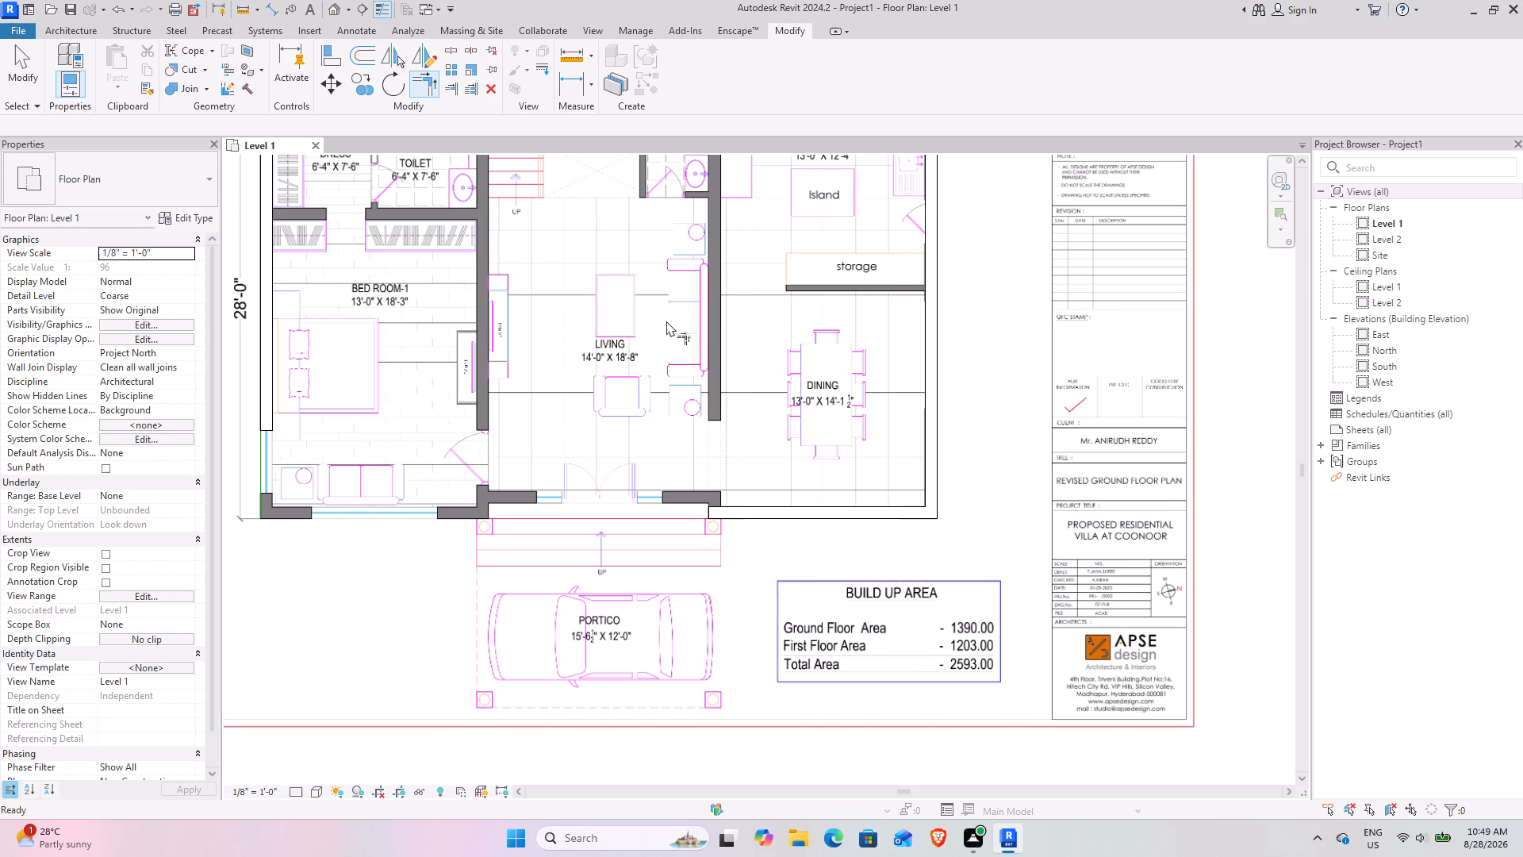
{"action": "scroll", "coordinate": [692, 509], "scroll_direction": "up", "scroll_amount": 10}
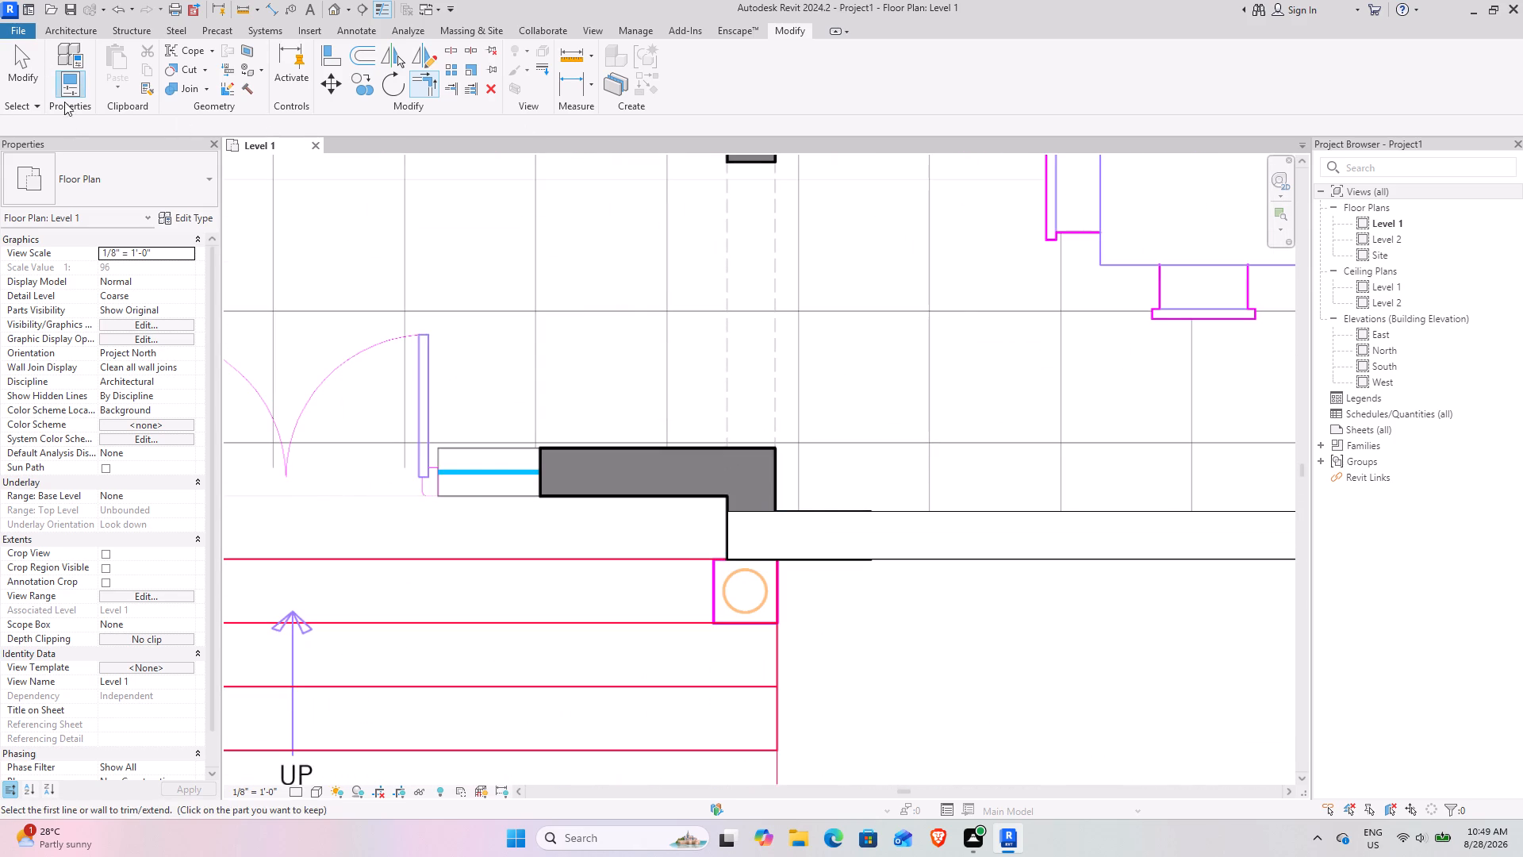
{"action": "left_click", "coordinate": [18, 60]}
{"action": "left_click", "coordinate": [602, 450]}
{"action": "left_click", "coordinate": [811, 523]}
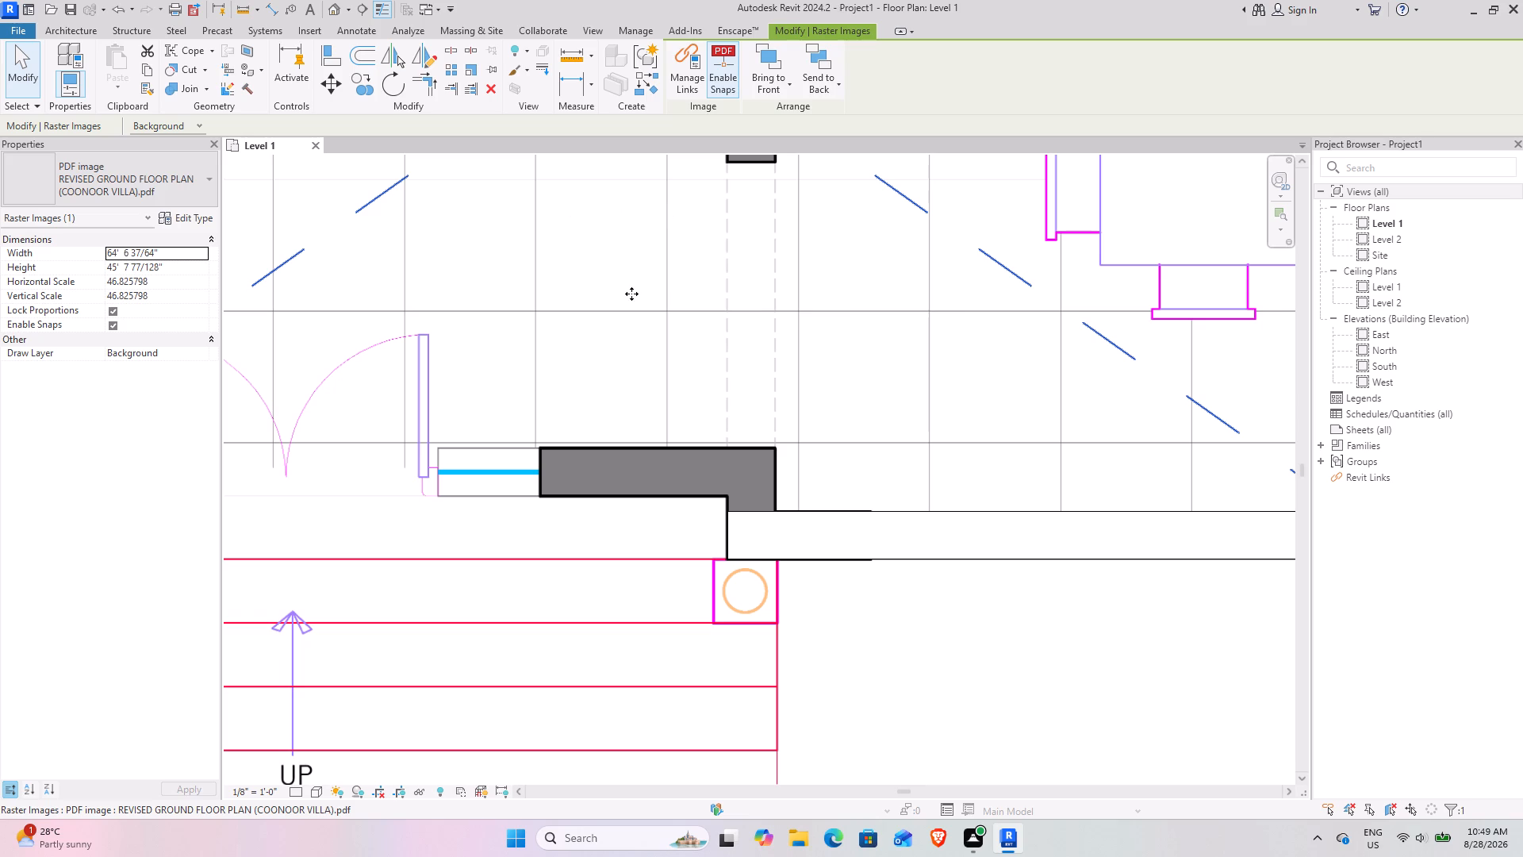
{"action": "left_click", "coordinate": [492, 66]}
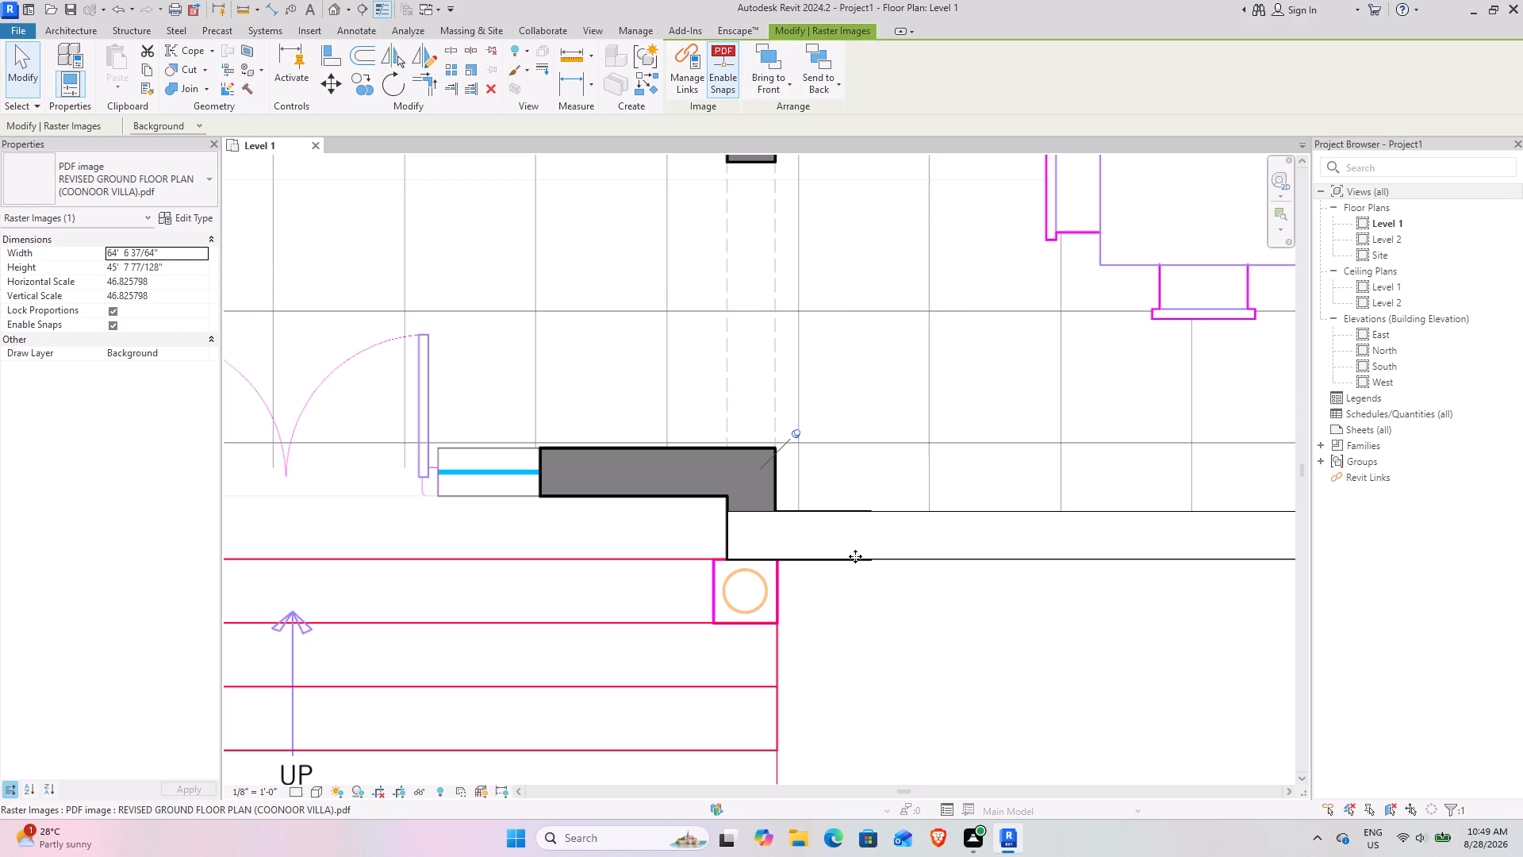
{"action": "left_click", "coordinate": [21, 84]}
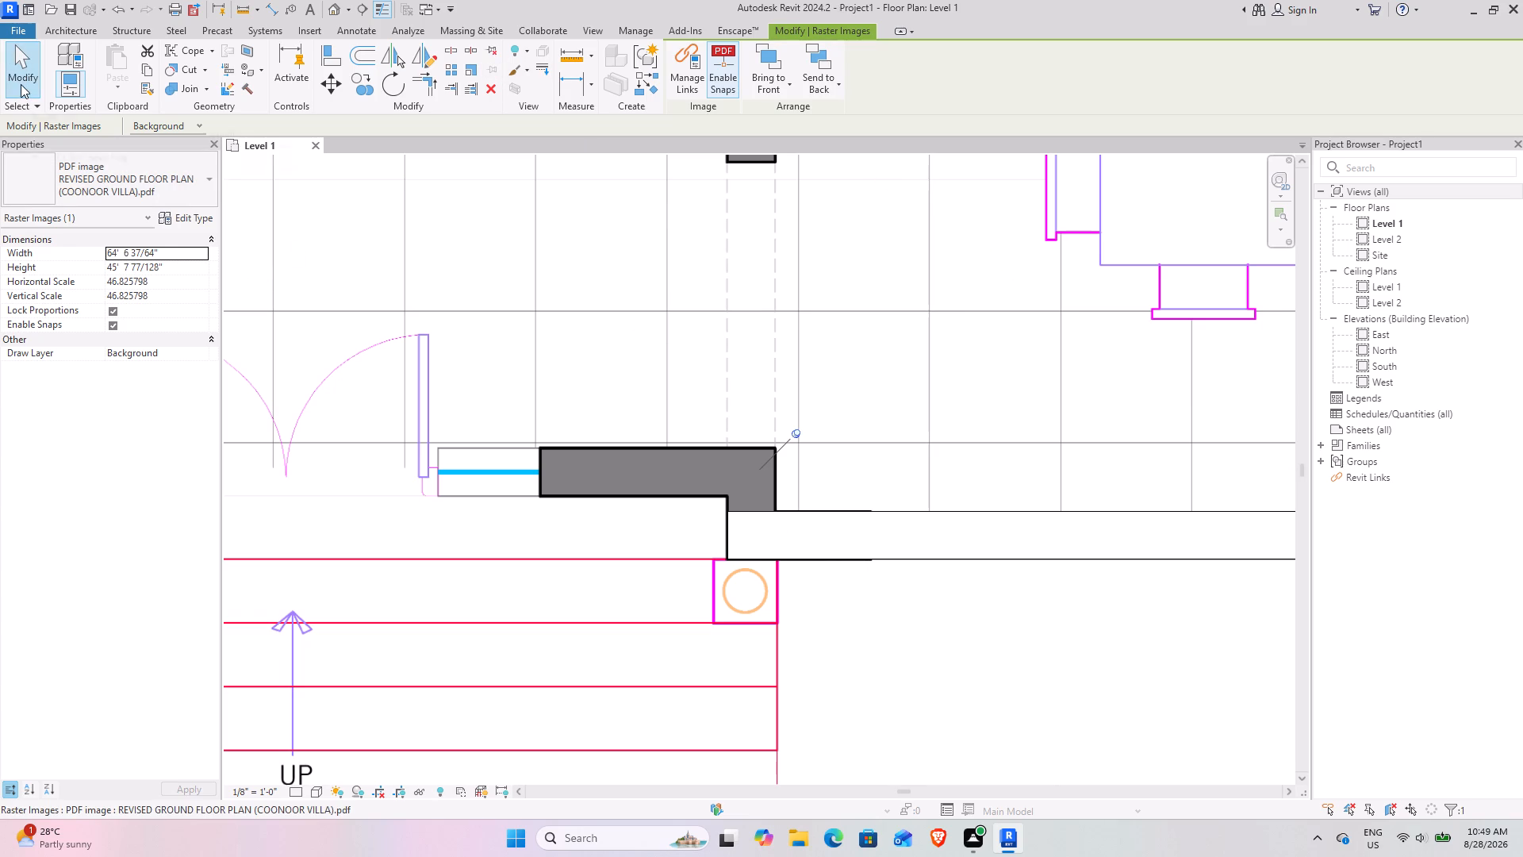
Place 9" walls on the plan's short jog edge and the entrance pier's inner edge where the Living front wall meets the Dining.
{"action": "left_click", "coordinate": [908, 555]}
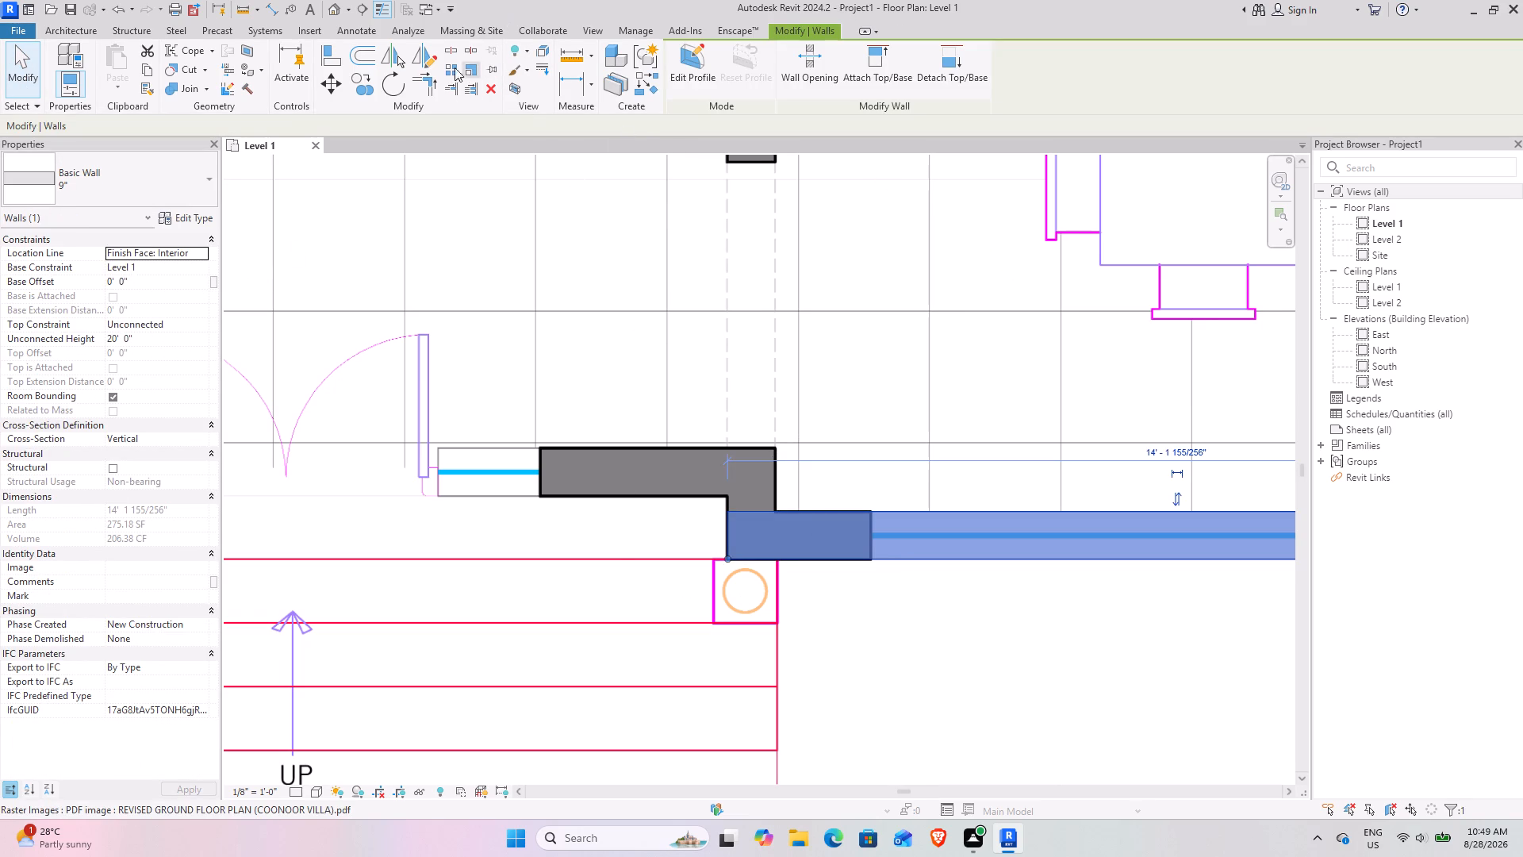
{"action": "left_click", "coordinate": [650, 80]}
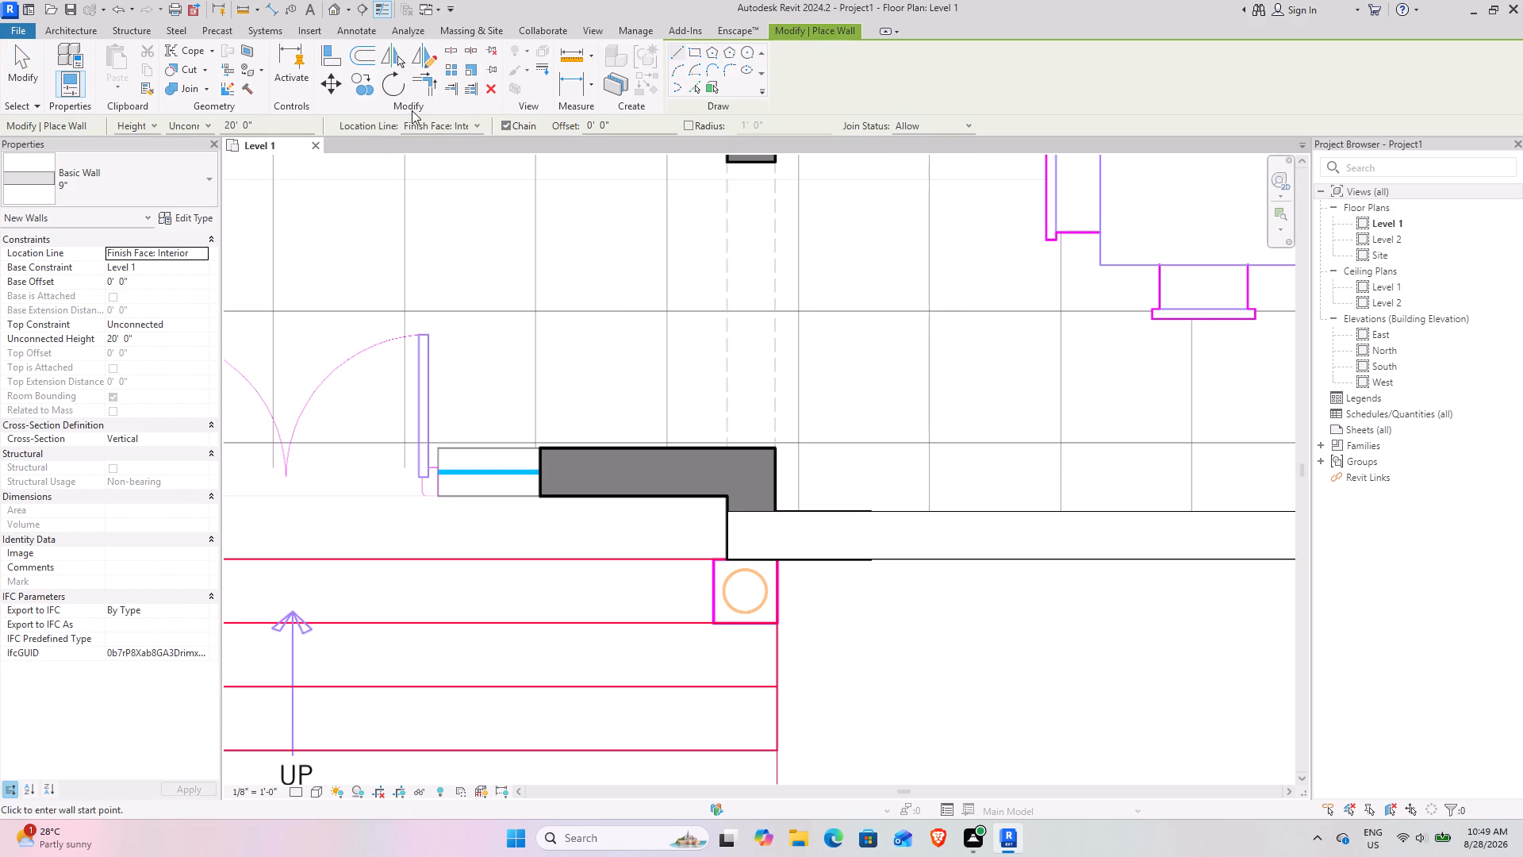
{"action": "left_click", "coordinate": [700, 89]}
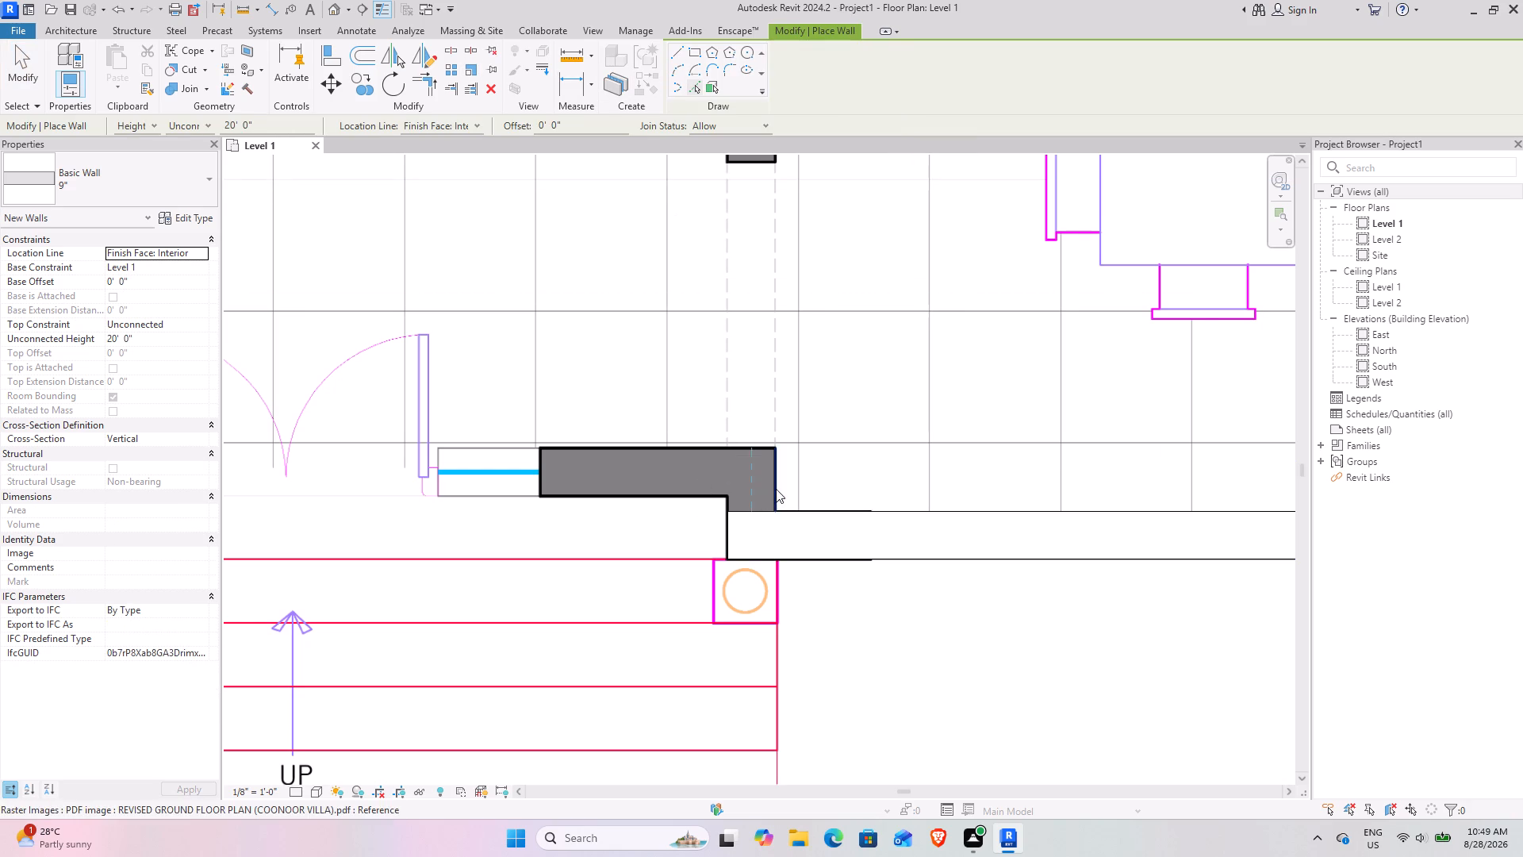
{"action": "left_click", "coordinate": [772, 486]}
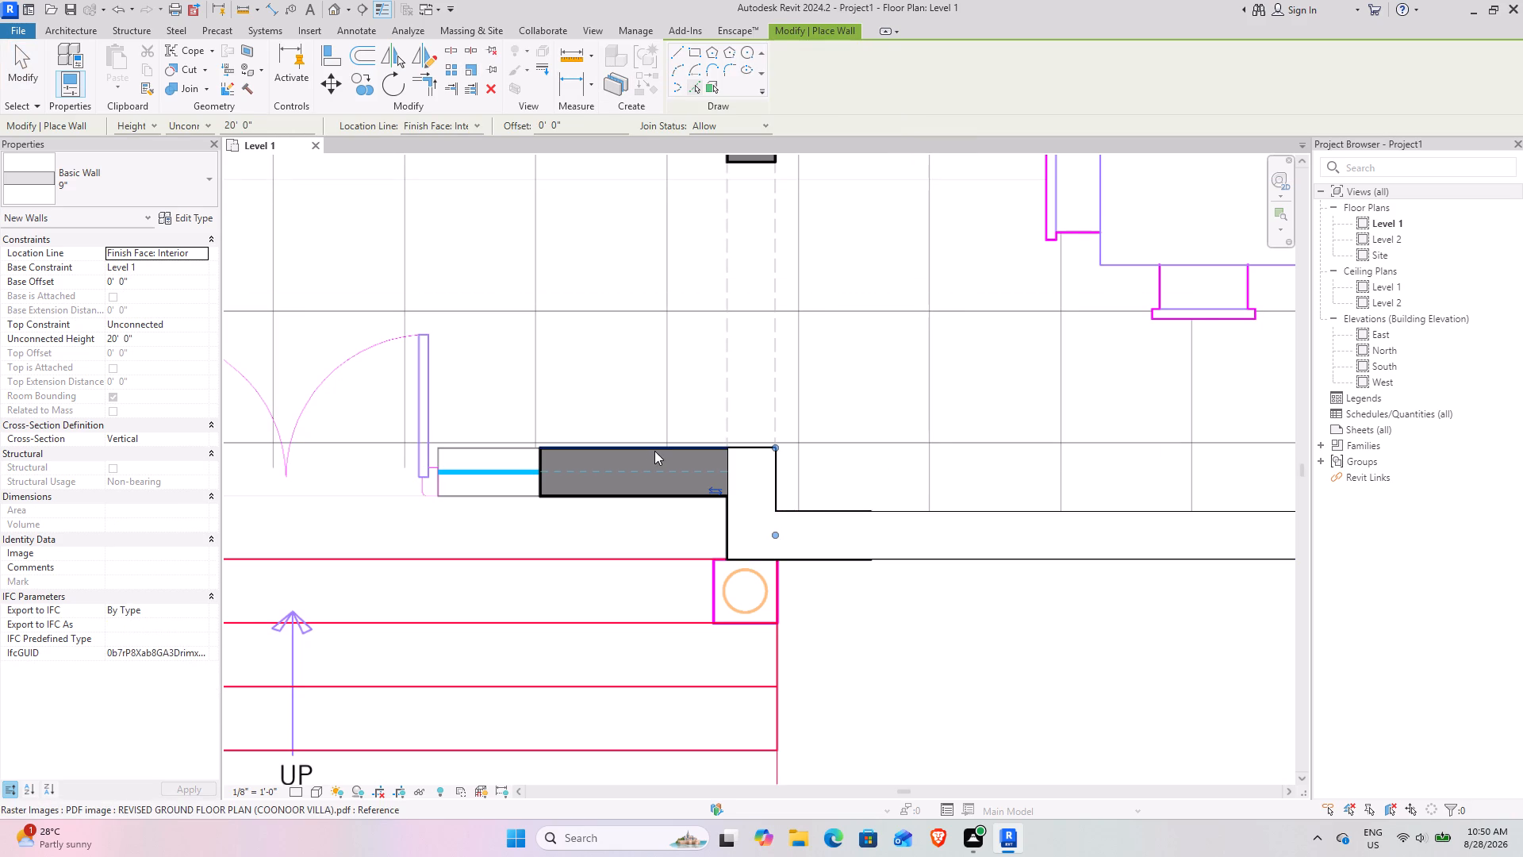
{"action": "left_click", "coordinate": [654, 451]}
Place two short 9" walls on the plan's jog edges between Bed Room-1 and the Living entrance, one on each face.
{"action": "scroll", "coordinate": [448, 495], "scroll_direction": "down", "scroll_amount": 3}
{"action": "middle_click_drag", "start_coordinate": [441, 499], "coordinate": [736, 467]}
{"action": "scroll", "coordinate": [517, 506], "scroll_direction": "down", "scroll_amount": 2}
{"action": "scroll", "coordinate": [382, 487], "scroll_direction": "up", "scroll_amount": 4}
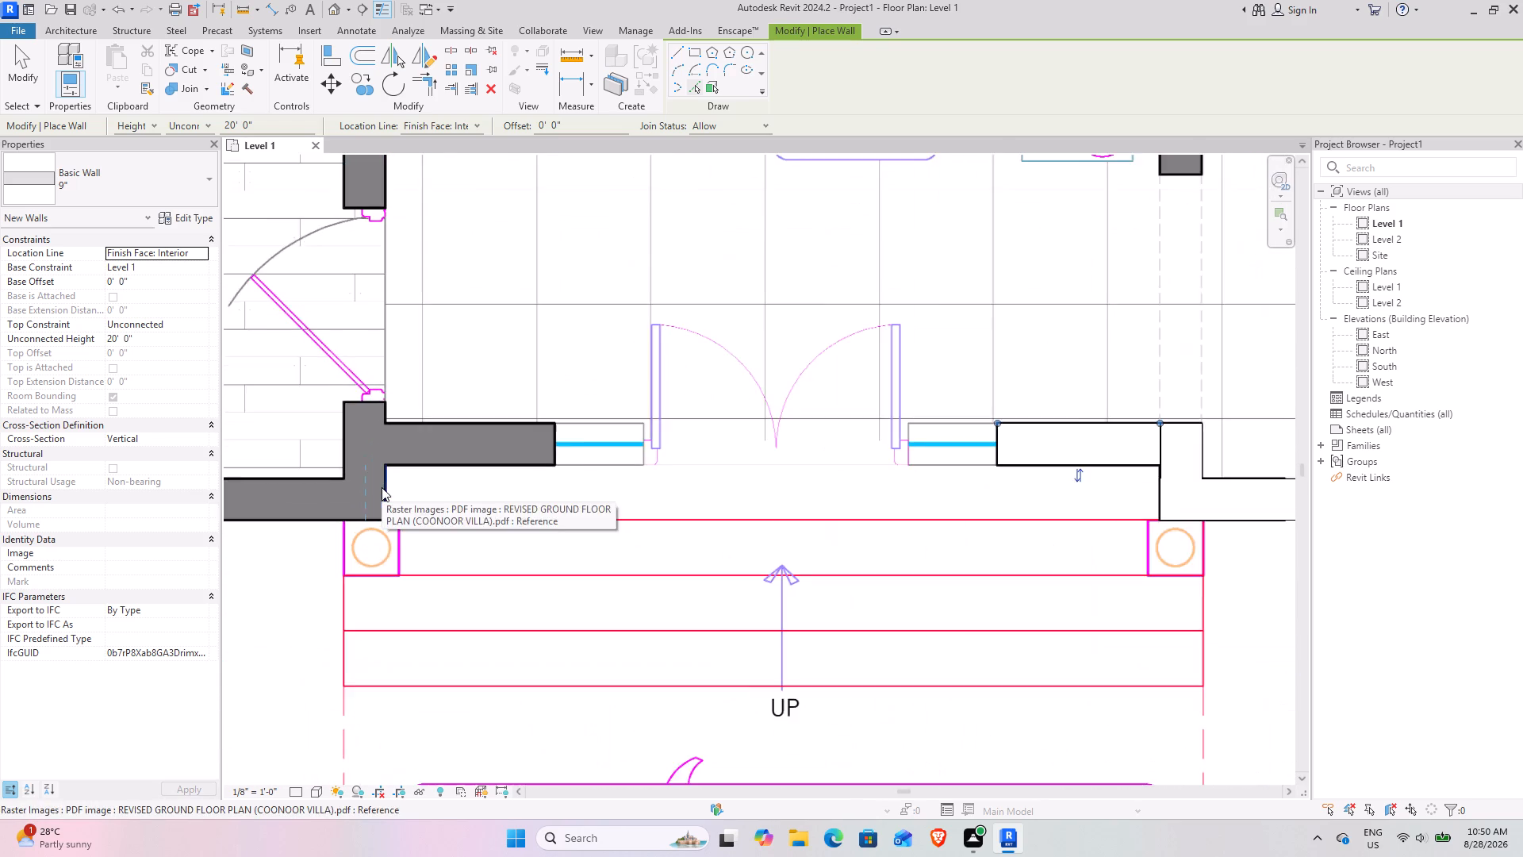
{"action": "scroll", "coordinate": [382, 487], "scroll_direction": "up", "scroll_amount": 1}
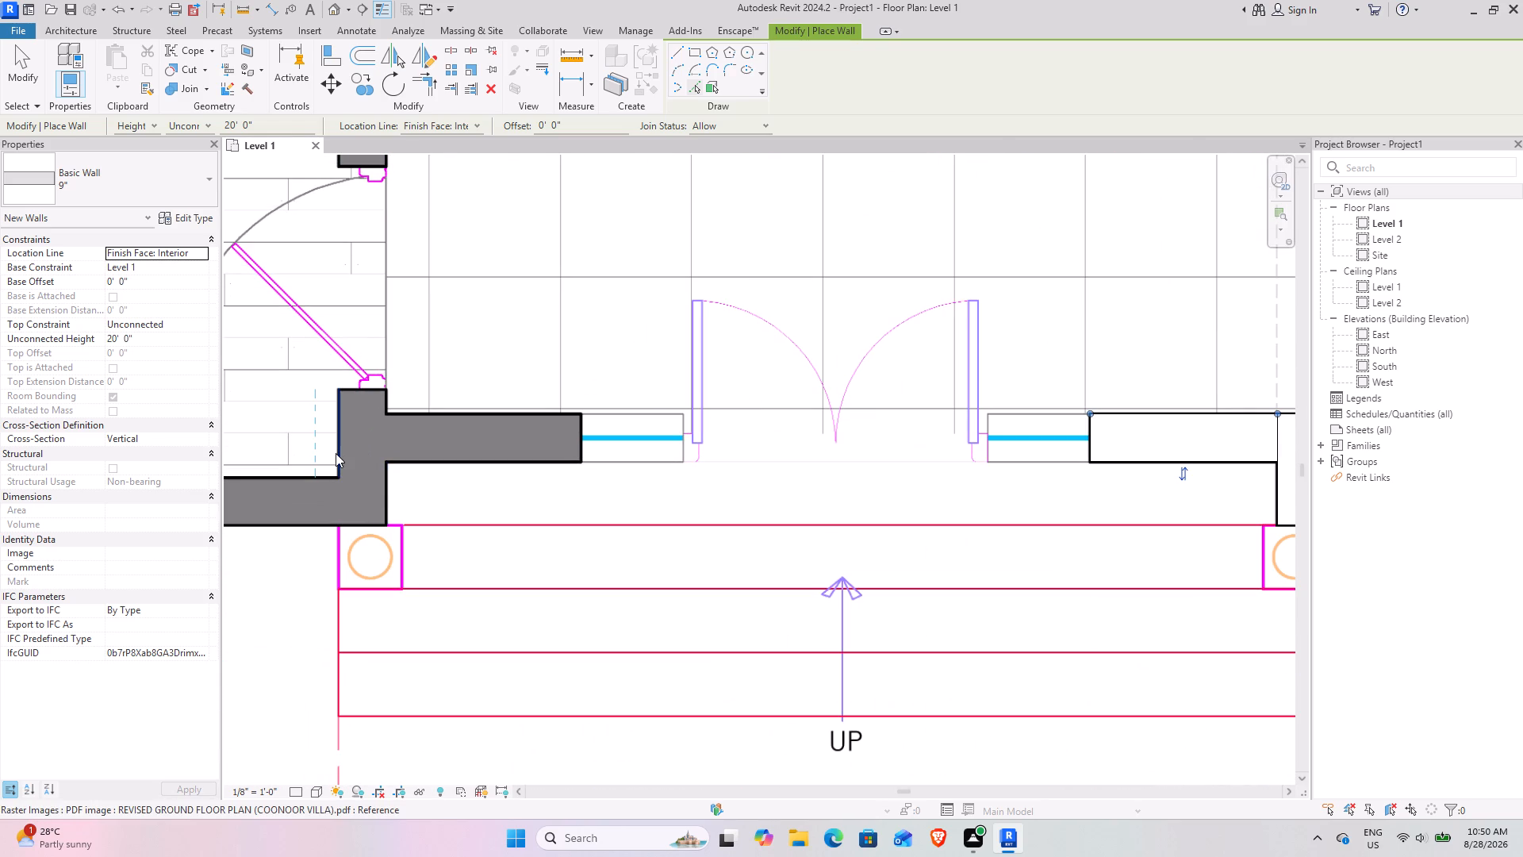
{"action": "left_click", "coordinate": [340, 453]}
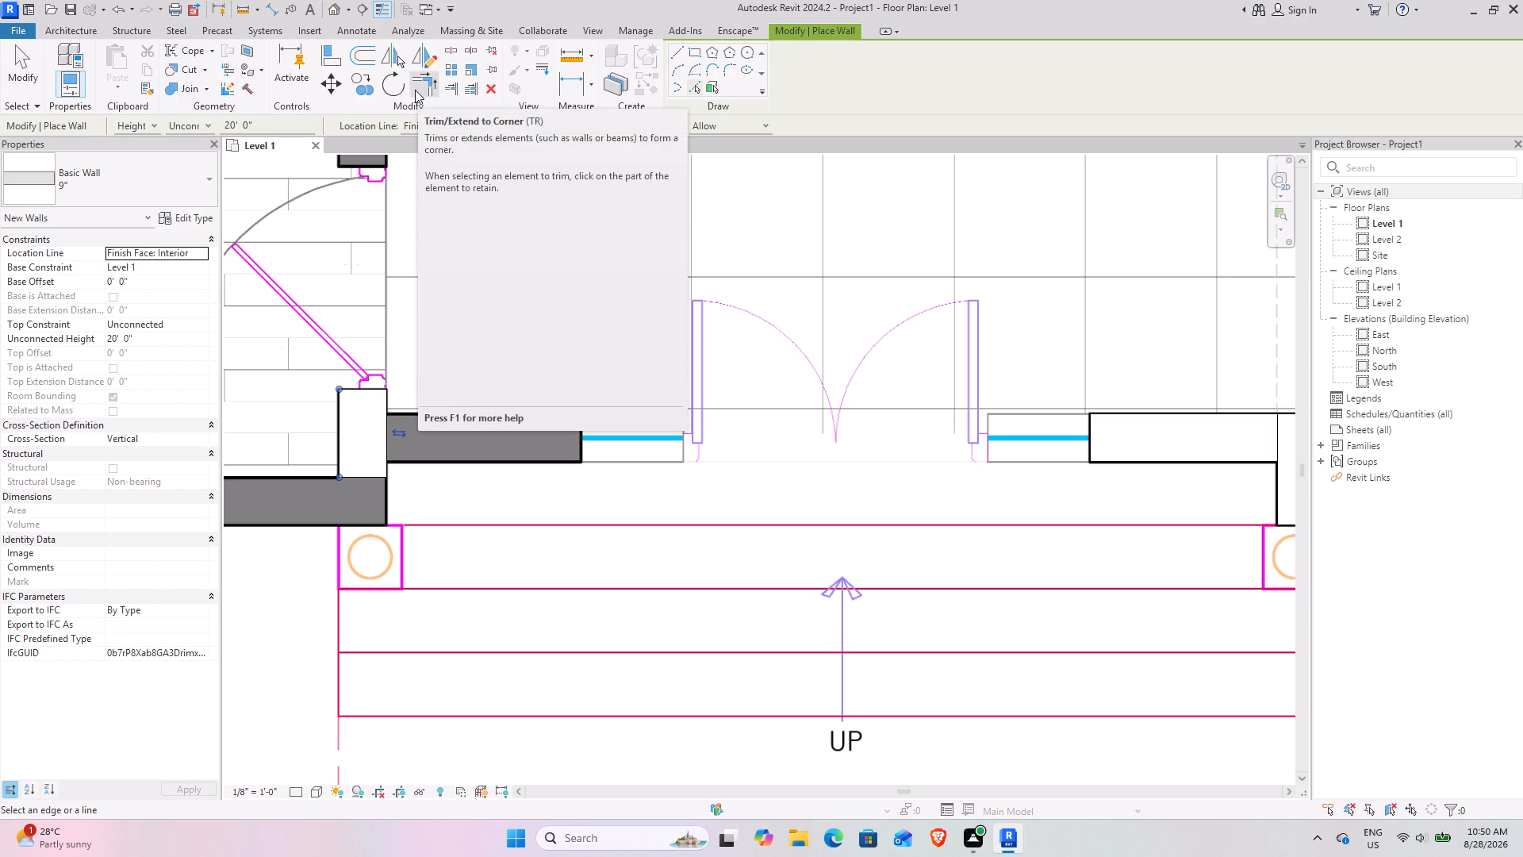
{"action": "left_click", "coordinate": [382, 500]}
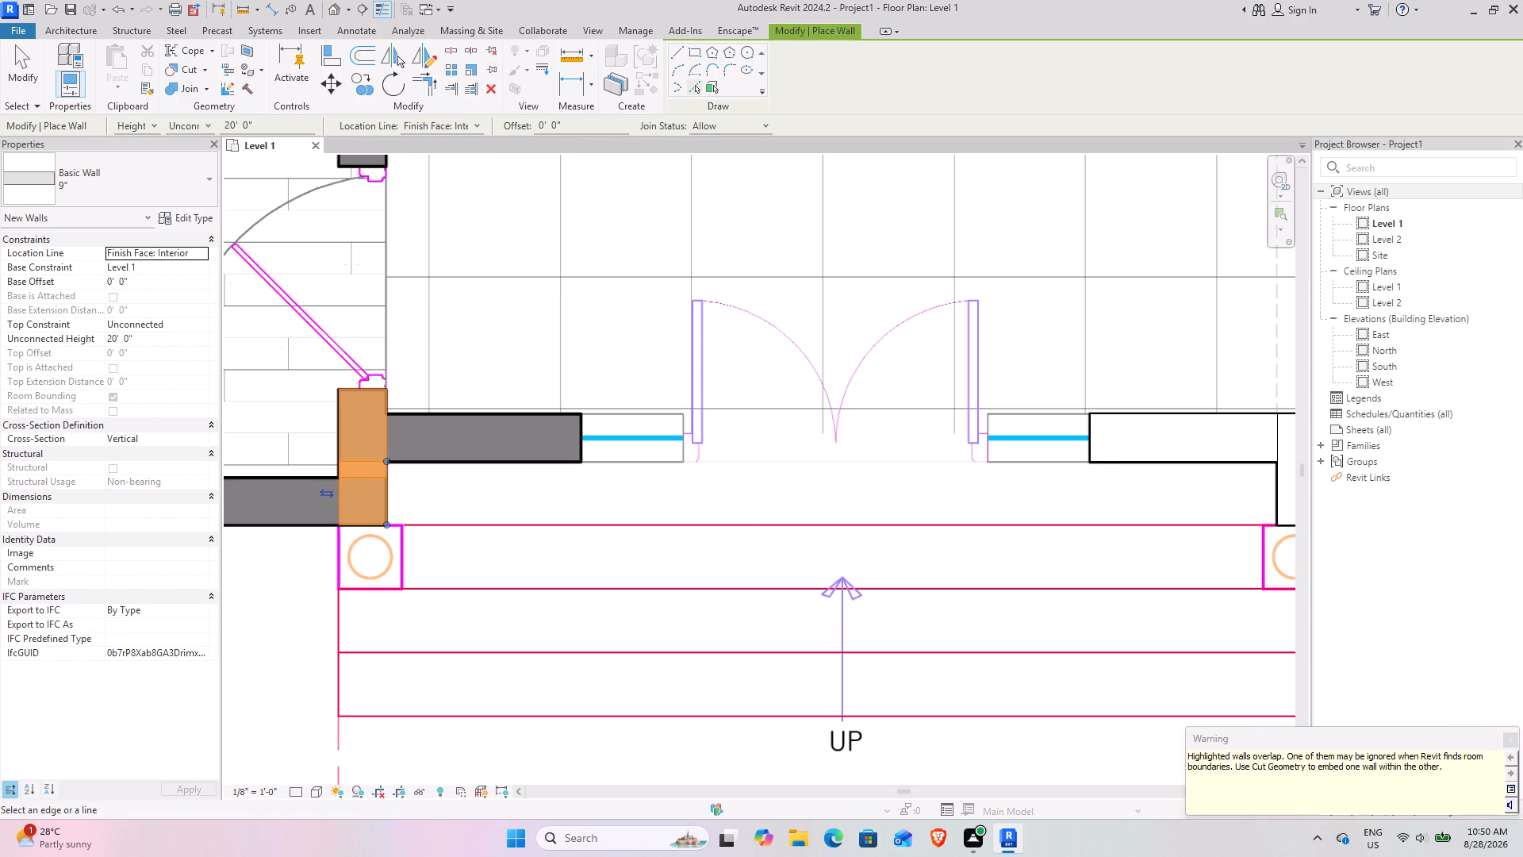
{"action": "left_click", "coordinate": [1513, 744]}
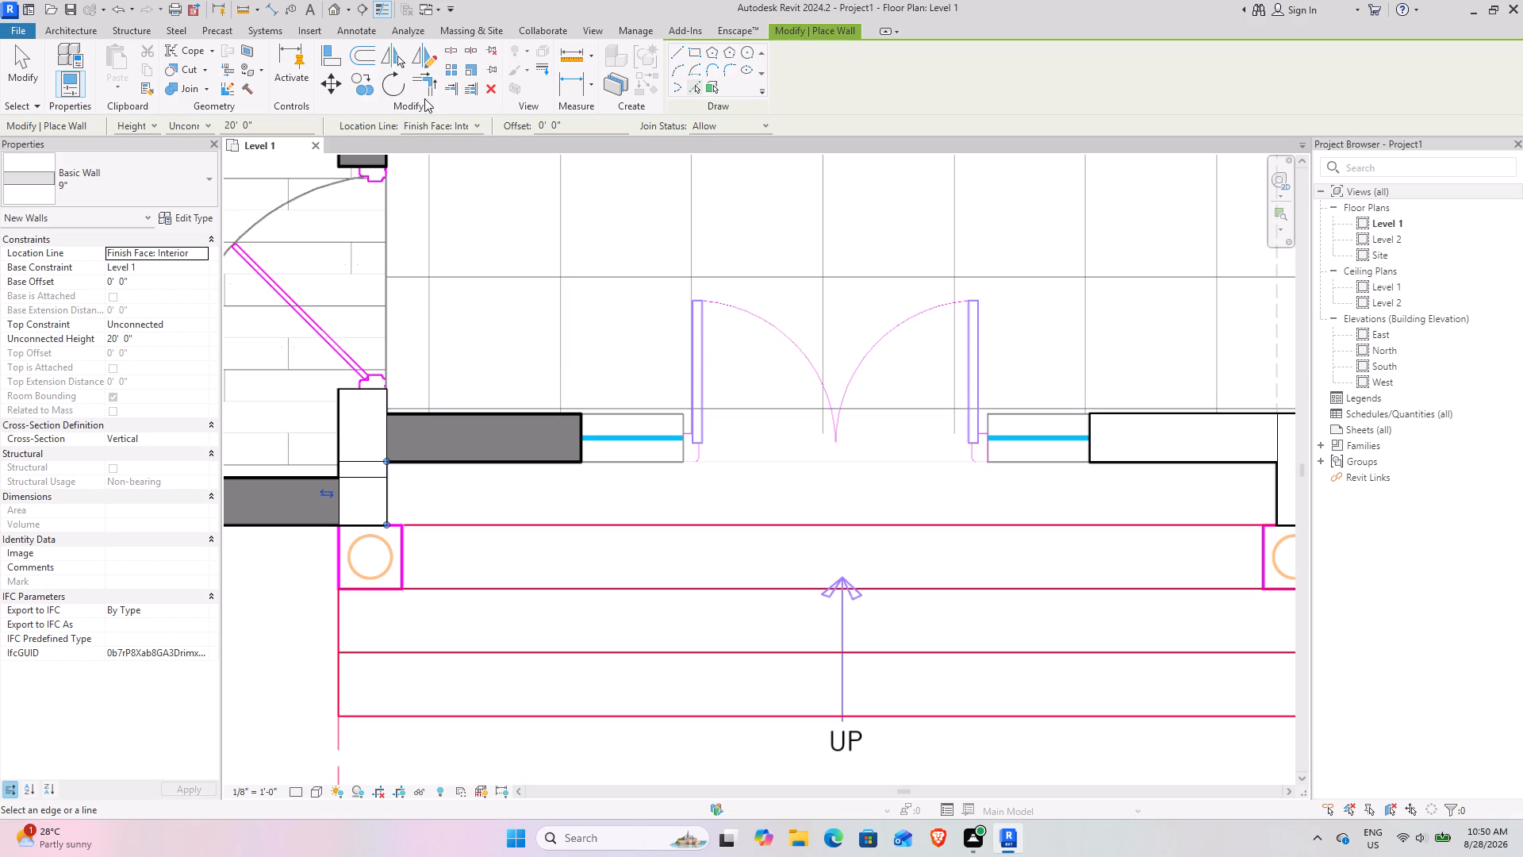
Use Trim/Extend to Corner to join the Living entrance wall with the lower short jog wall on the Bed Room-1 side.
{"action": "left_click", "coordinate": [429, 86]}
{"action": "left_click", "coordinate": [1150, 452]}
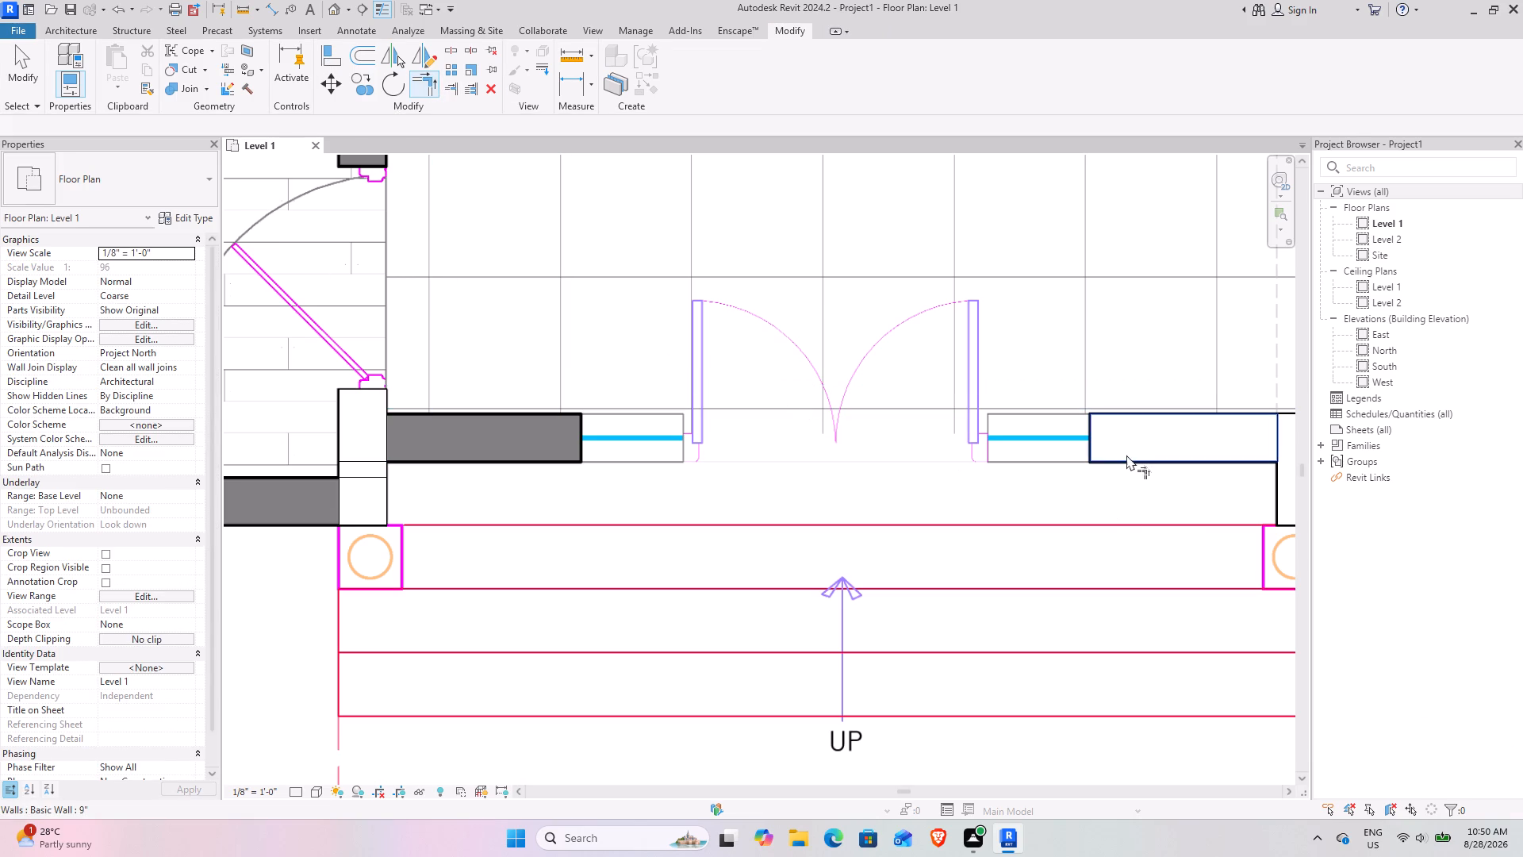
{"action": "left_click", "coordinate": [1126, 455]}
{"action": "left_click", "coordinate": [379, 501]}
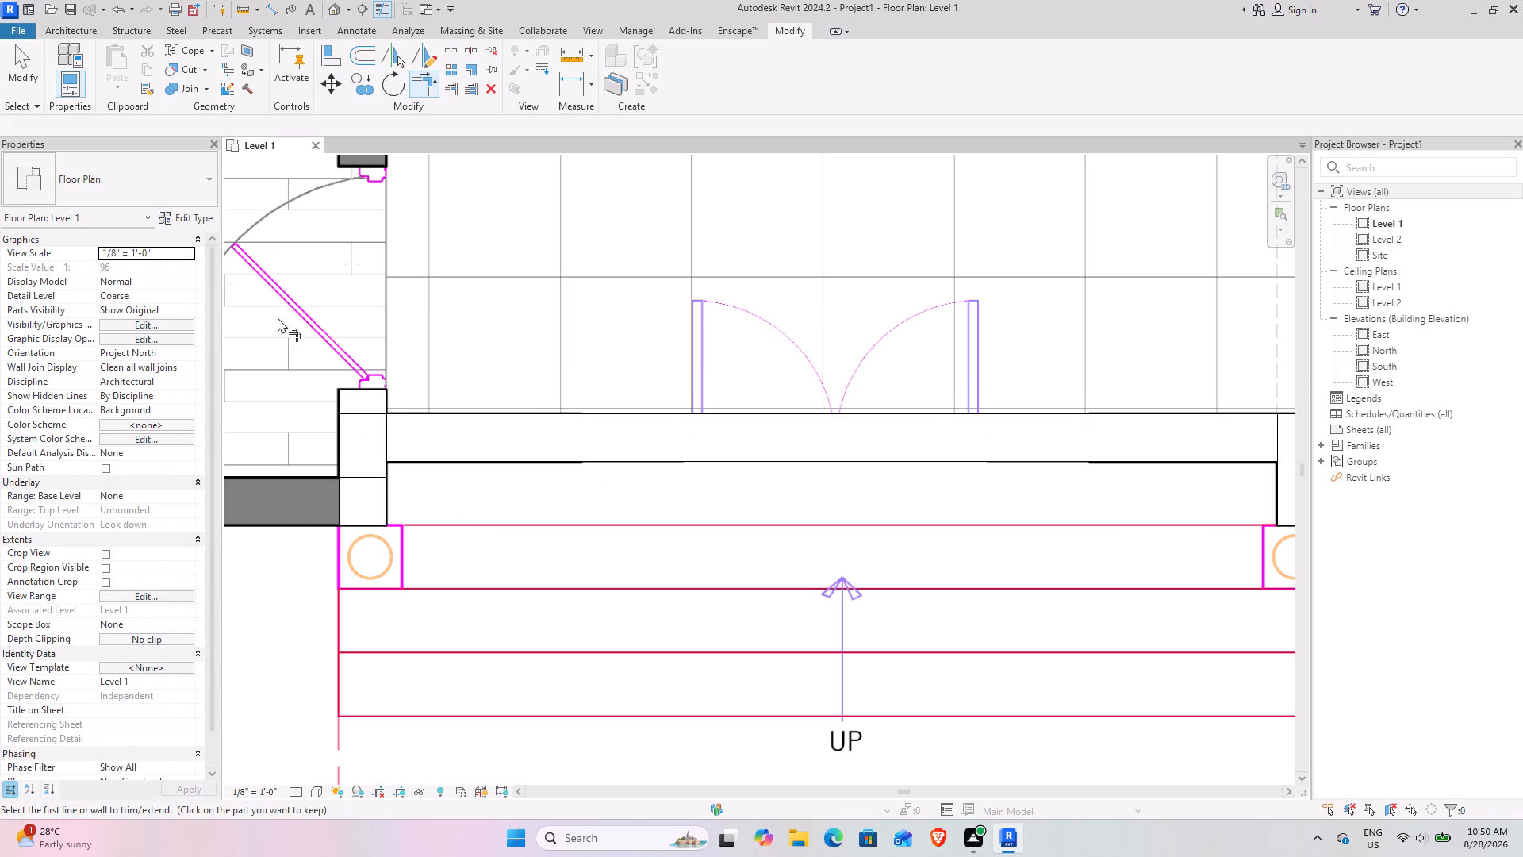
{"action": "left_click", "coordinate": [7, 59]}
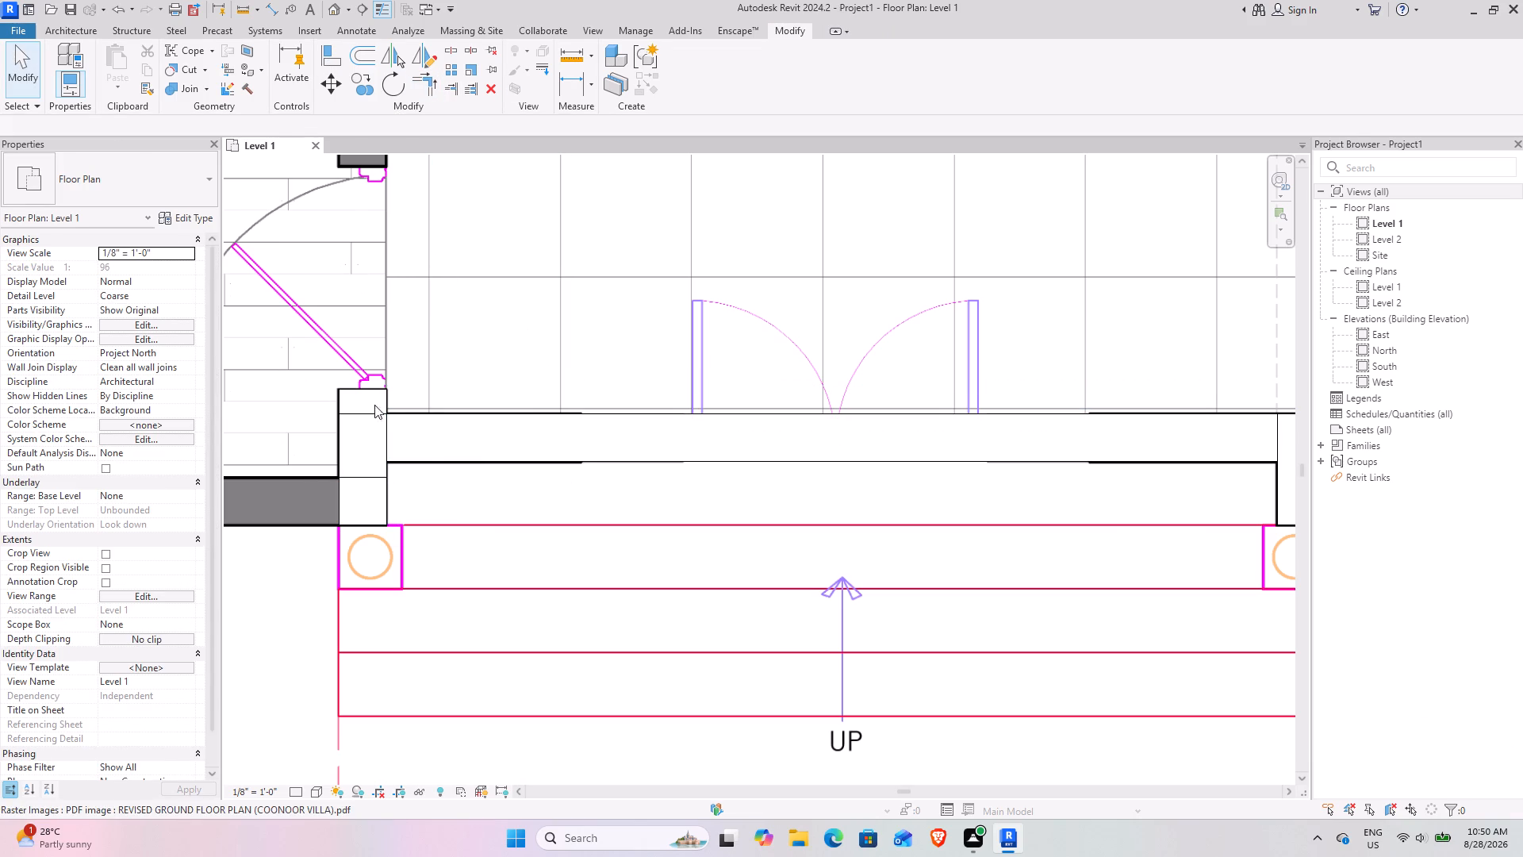
Shorten the upper short jog wall by the Bed Room-1 door to about 9" by moving its lower end up, keeping it vertical.
{"action": "left_click", "coordinate": [377, 394]}
{"action": "scroll", "coordinate": [328, 409], "scroll_direction": "up", "scroll_amount": 6}
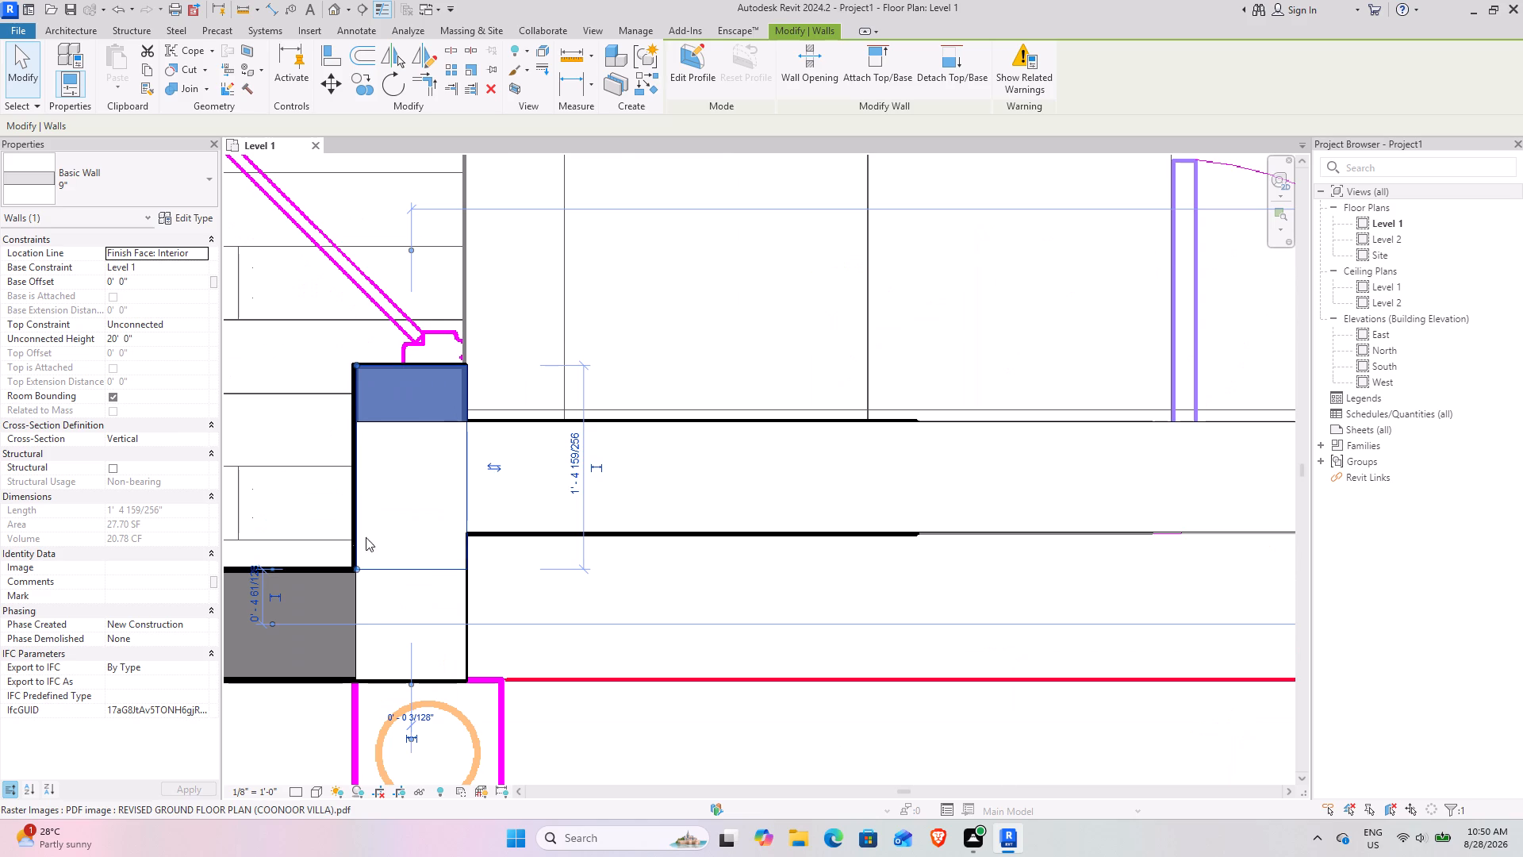
{"action": "left_click_drag", "start_coordinate": [355, 567], "coordinate": [374, 456]}
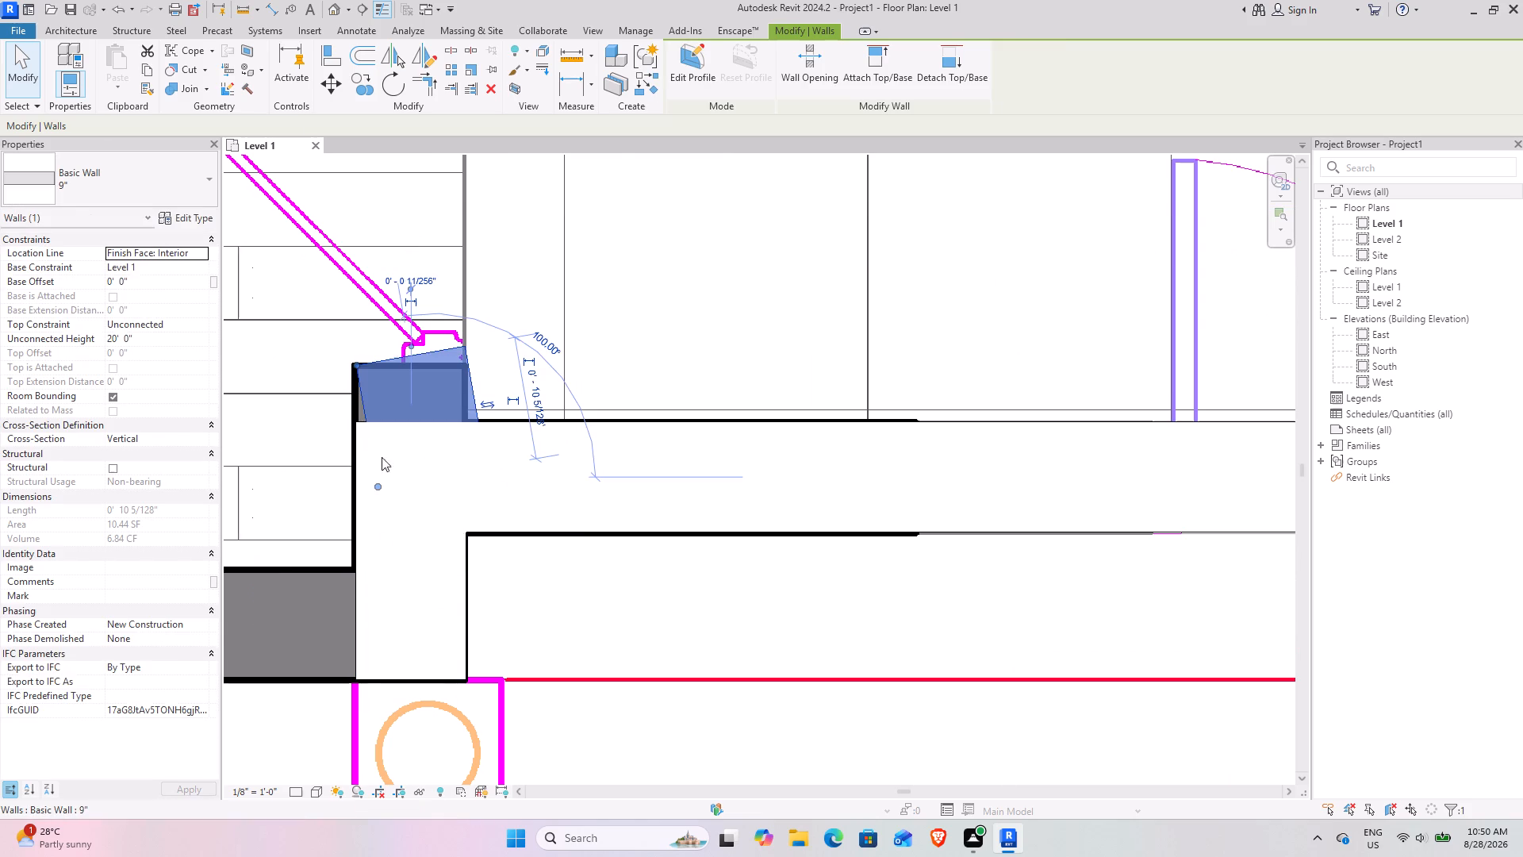
{"action": "left_click_drag", "start_coordinate": [378, 488], "coordinate": [351, 442]}
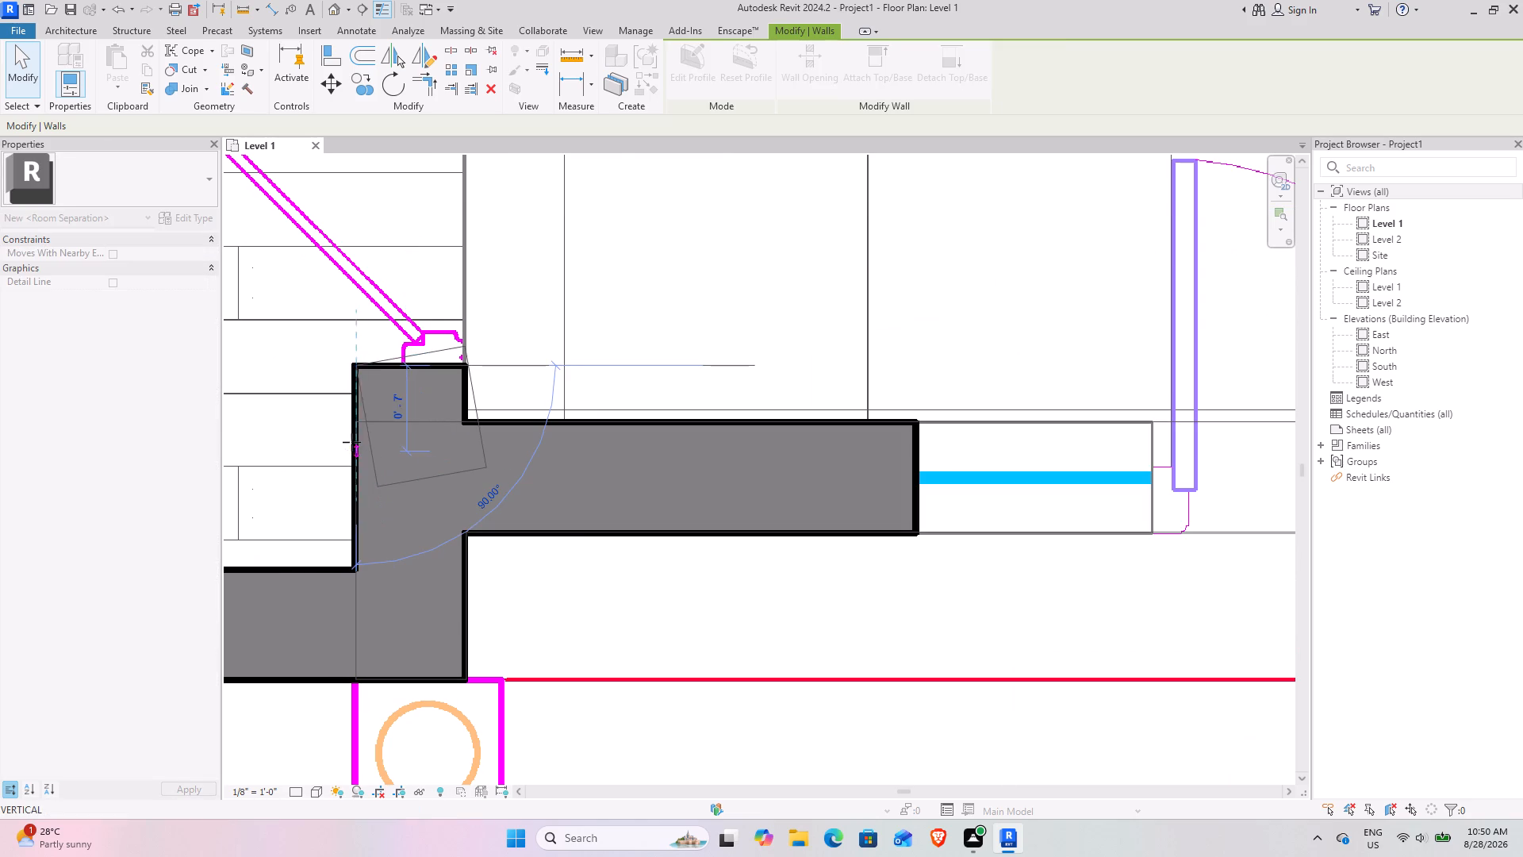
{"action": "left_click_drag", "start_coordinate": [351, 442], "coordinate": [355, 421]}
{"action": "scroll", "coordinate": [630, 575], "scroll_direction": "down", "scroll_amount": 2}
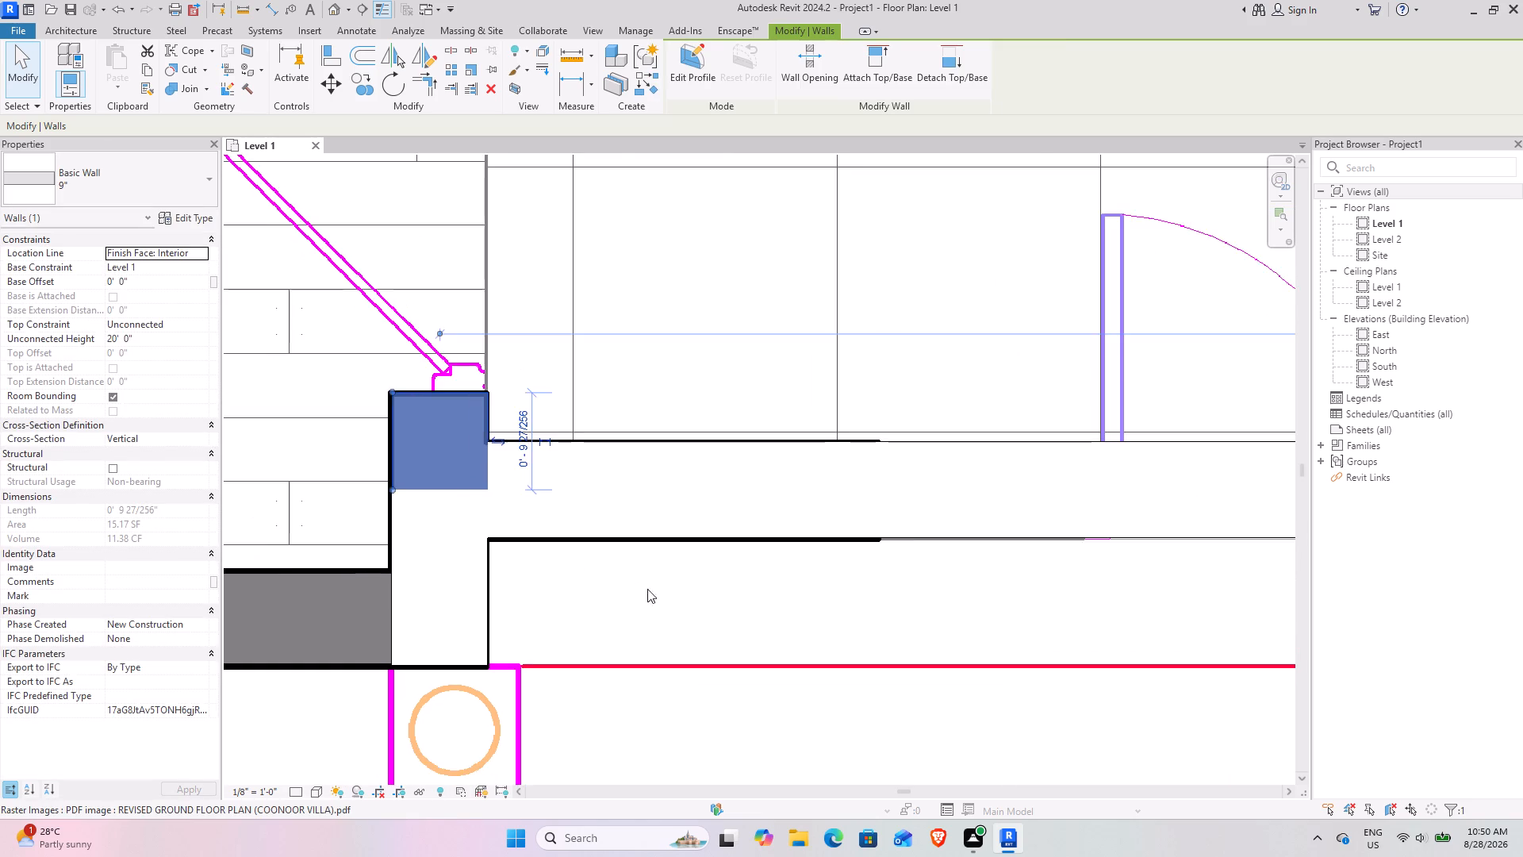
Place a 9" wall on the plan's front wall segment of Bed Room-1 beside the Living entrance, matching the existing entrance wall.
{"action": "left_click_drag", "start_coordinate": [720, 732], "coordinate": [711, 727]}
{"action": "scroll", "coordinate": [517, 632], "scroll_direction": "down", "scroll_amount": 7}
{"action": "middle_click_drag", "start_coordinate": [409, 599], "coordinate": [748, 366]}
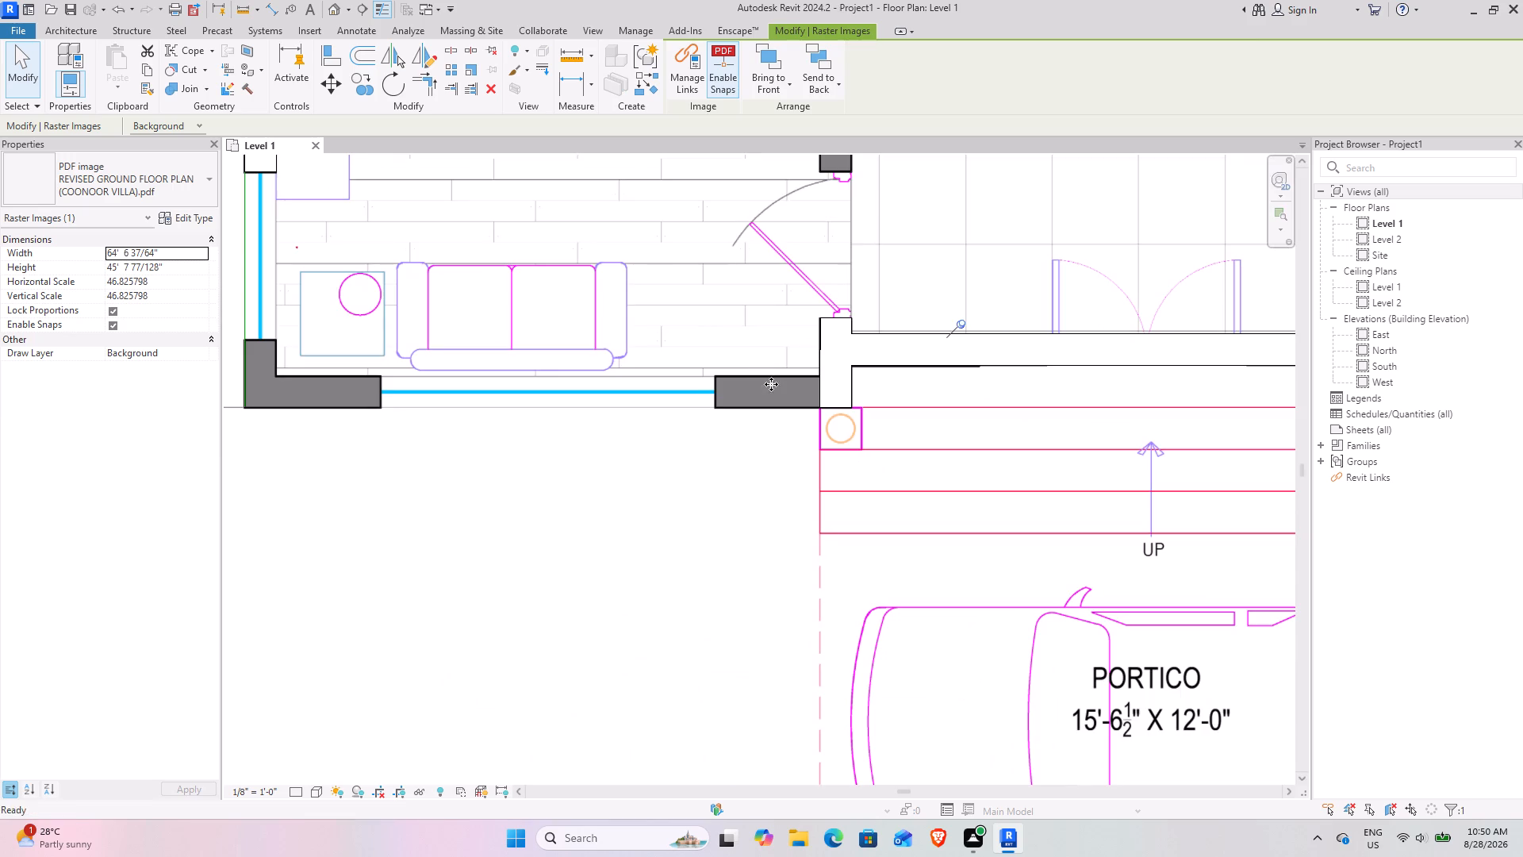
{"action": "scroll", "coordinate": [771, 384], "scroll_direction": "down", "scroll_amount": 3}
{"action": "middle_click_drag", "start_coordinate": [690, 438], "coordinate": [692, 677]}
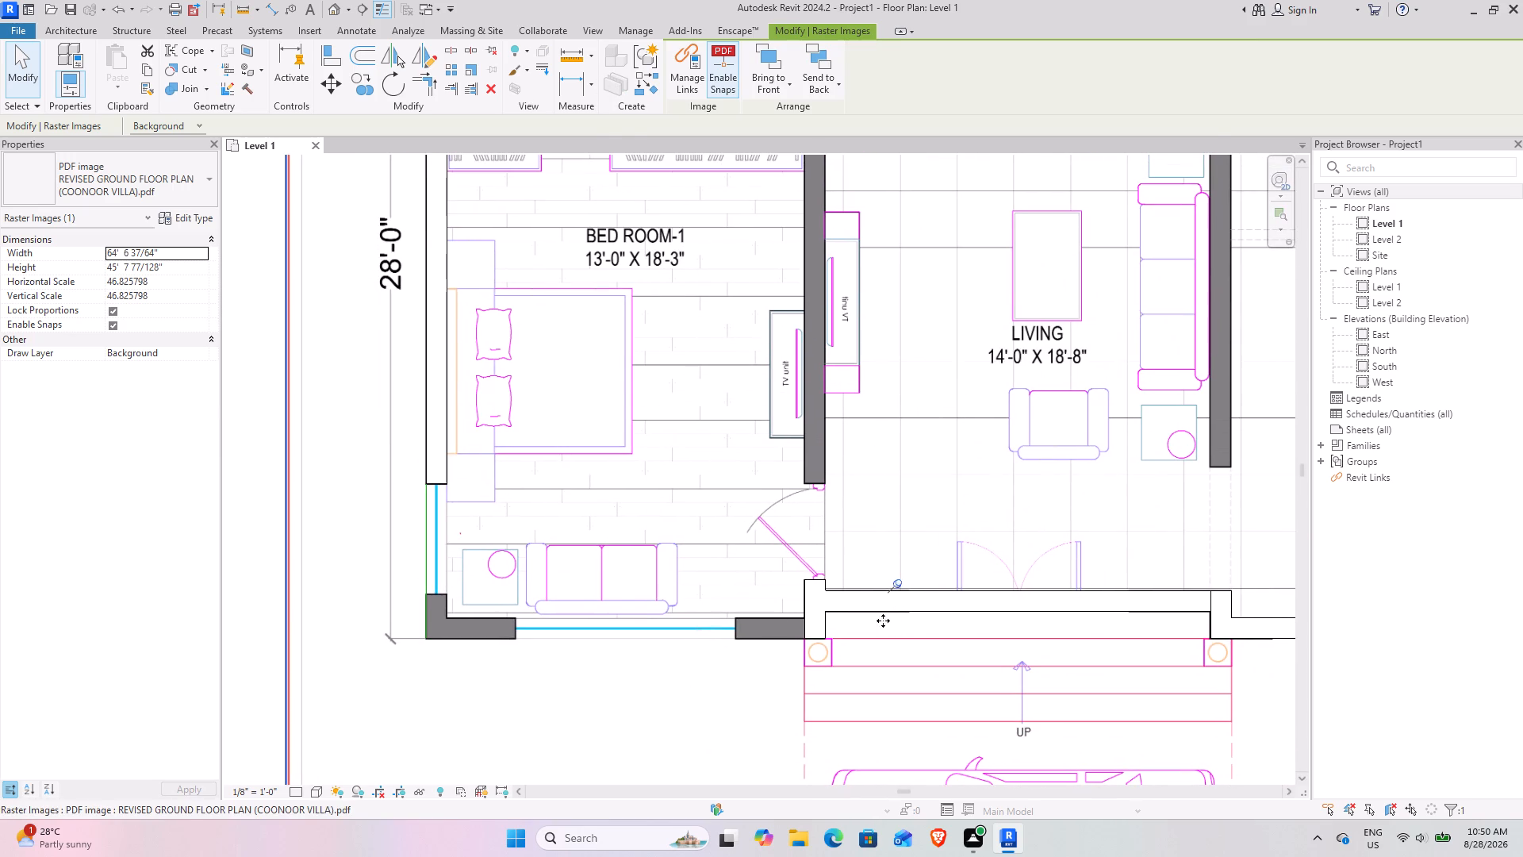
{"action": "left_click", "coordinate": [27, 81]}
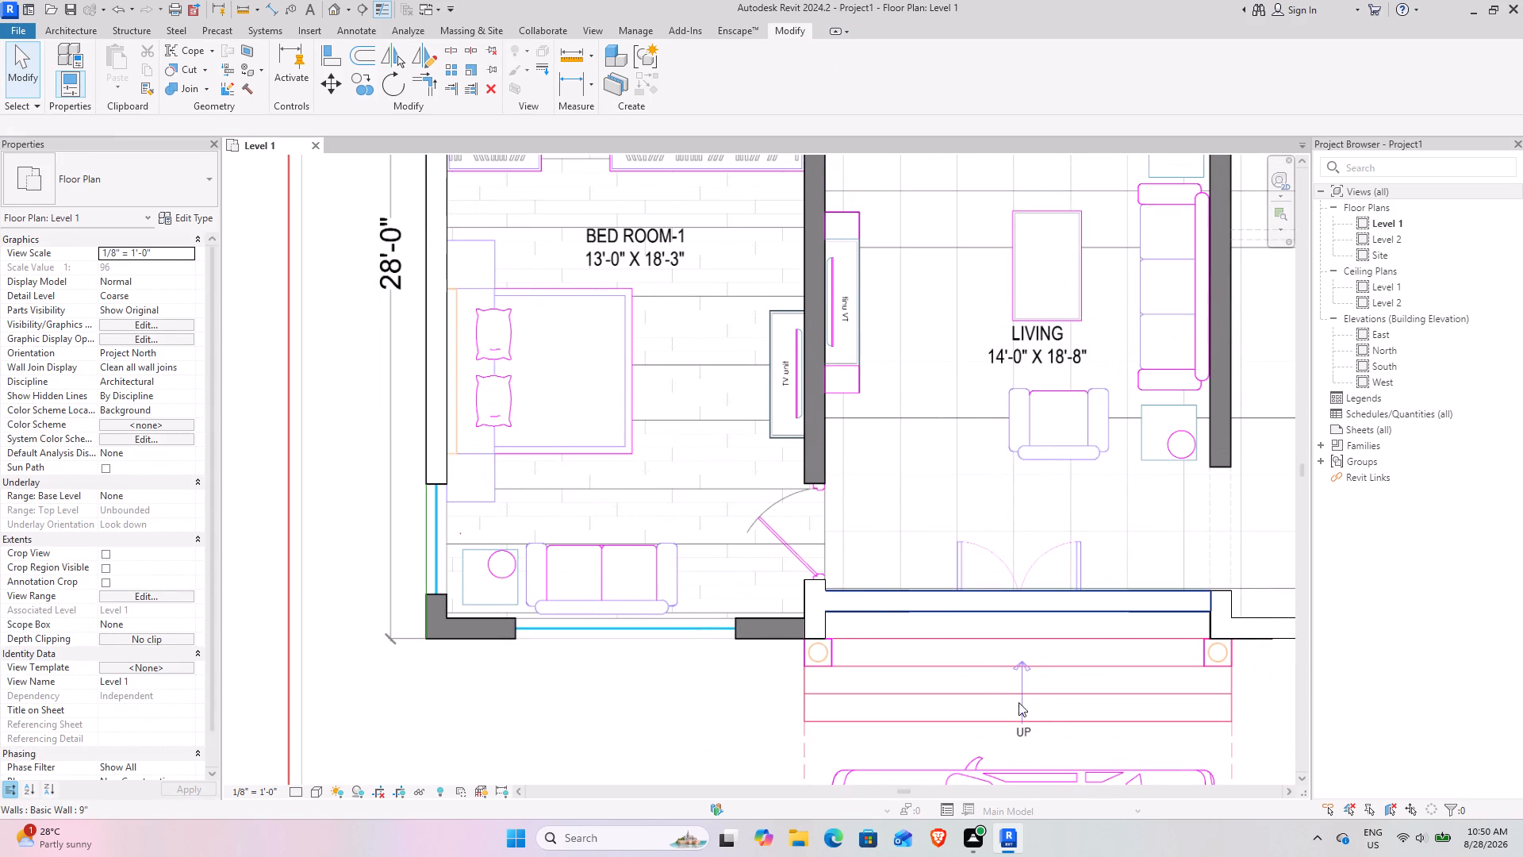
{"action": "left_click", "coordinate": [869, 605]}
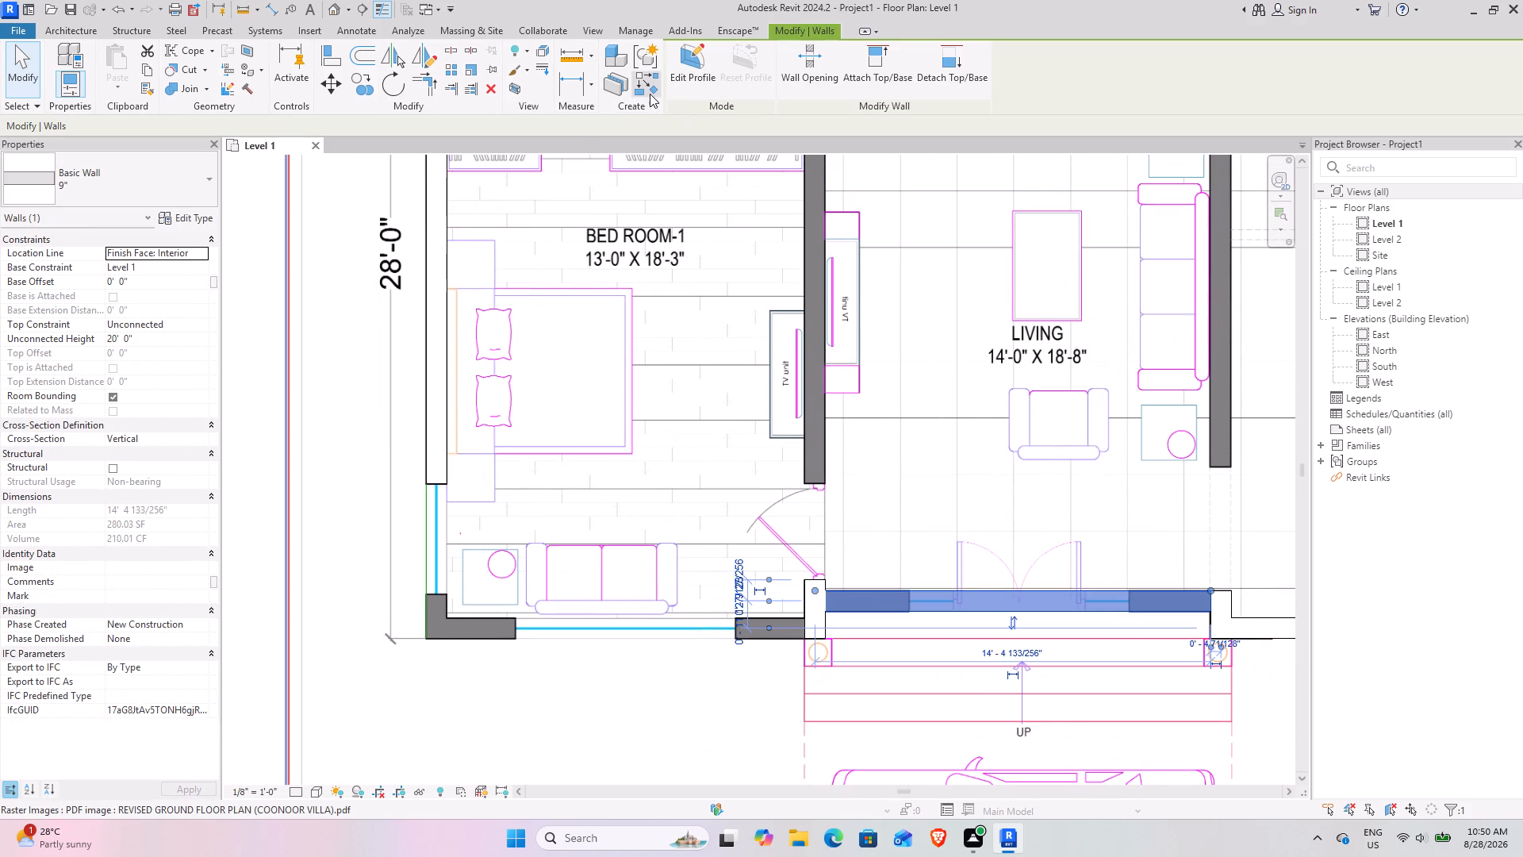
{"action": "left_click", "coordinate": [650, 94]}
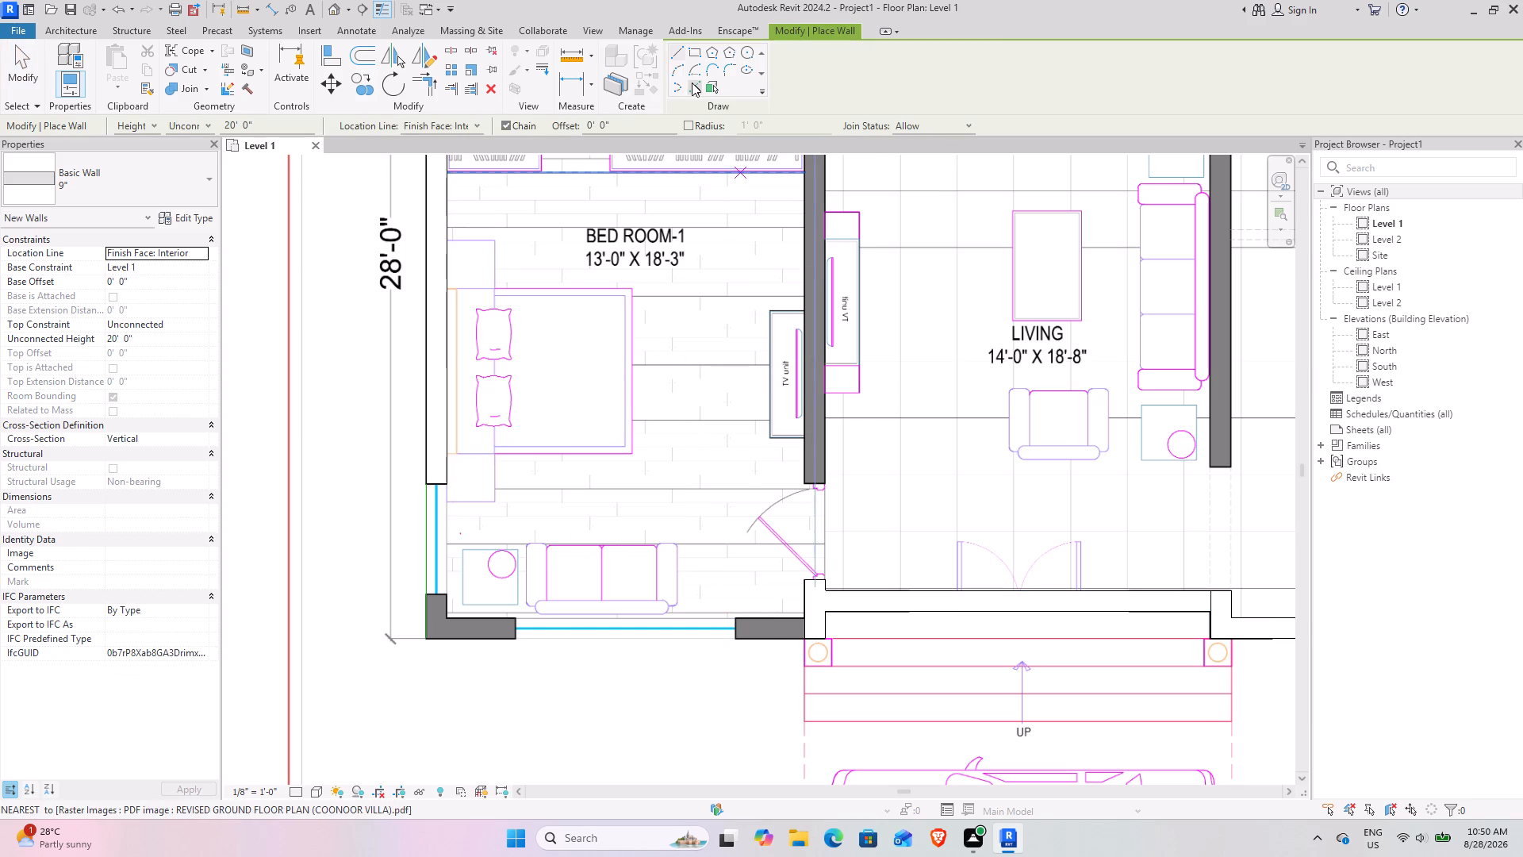
{"action": "left_click", "coordinate": [692, 83]}
{"action": "left_click", "coordinate": [778, 636]}
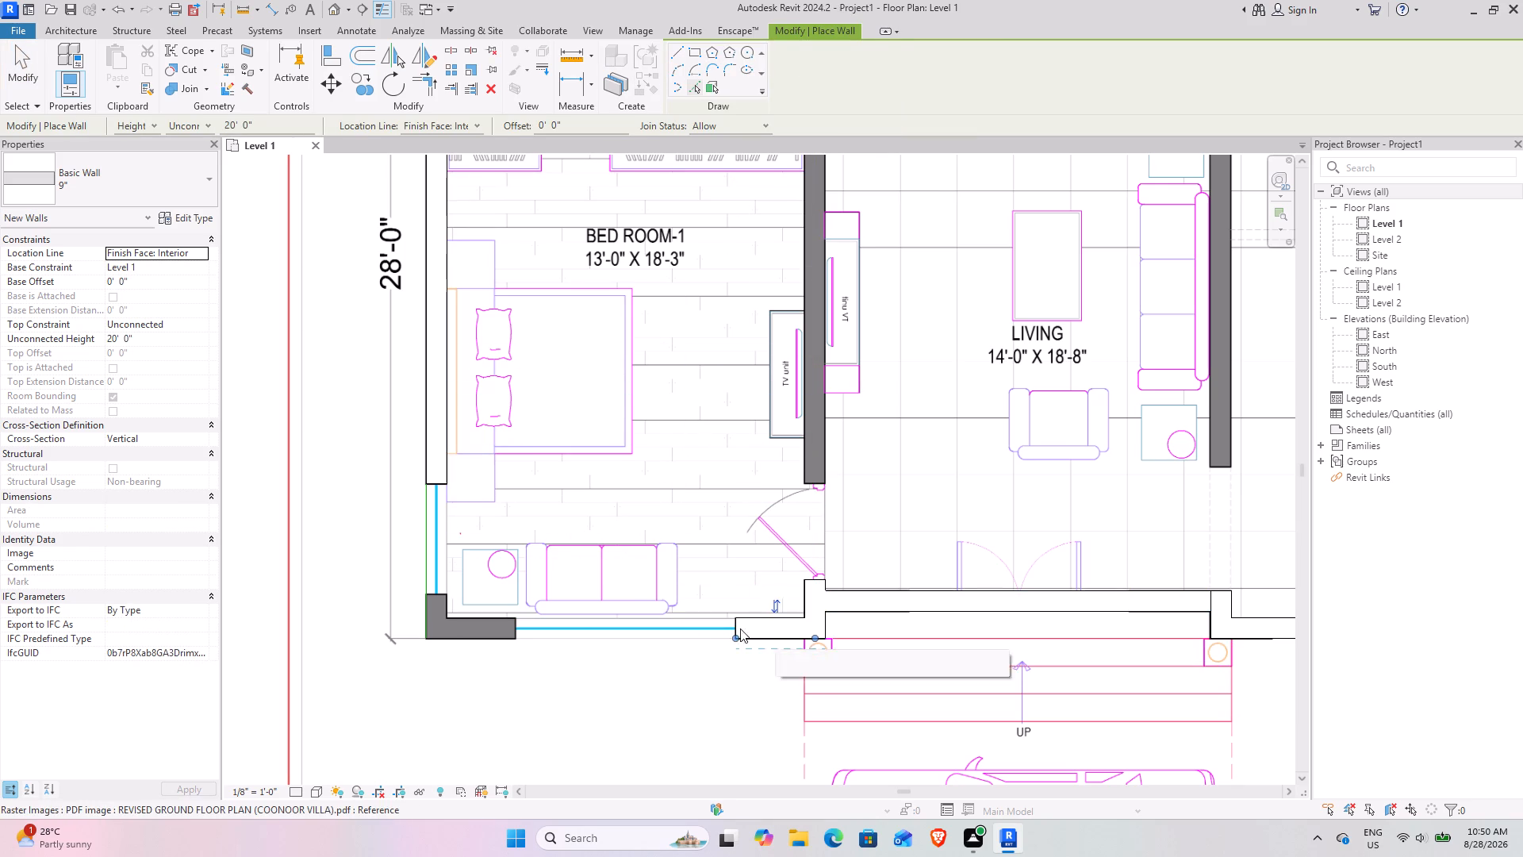
Use Trim/Extend to Corner to join Bed Room-1's outer side wall with its new front wall segment.
{"action": "left_click", "coordinate": [438, 78]}
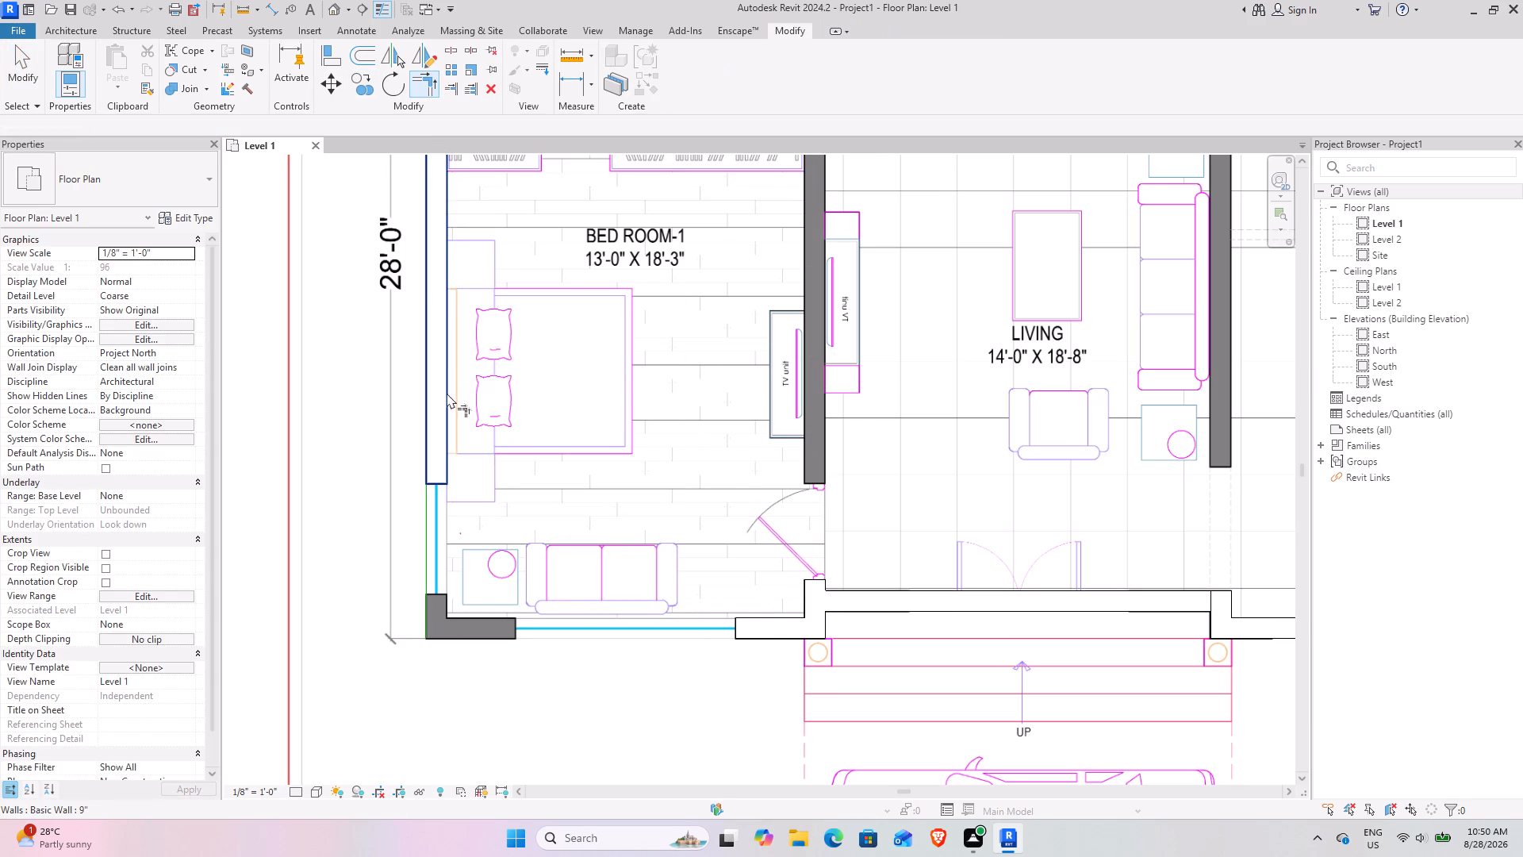
{"action": "left_click", "coordinate": [442, 458]}
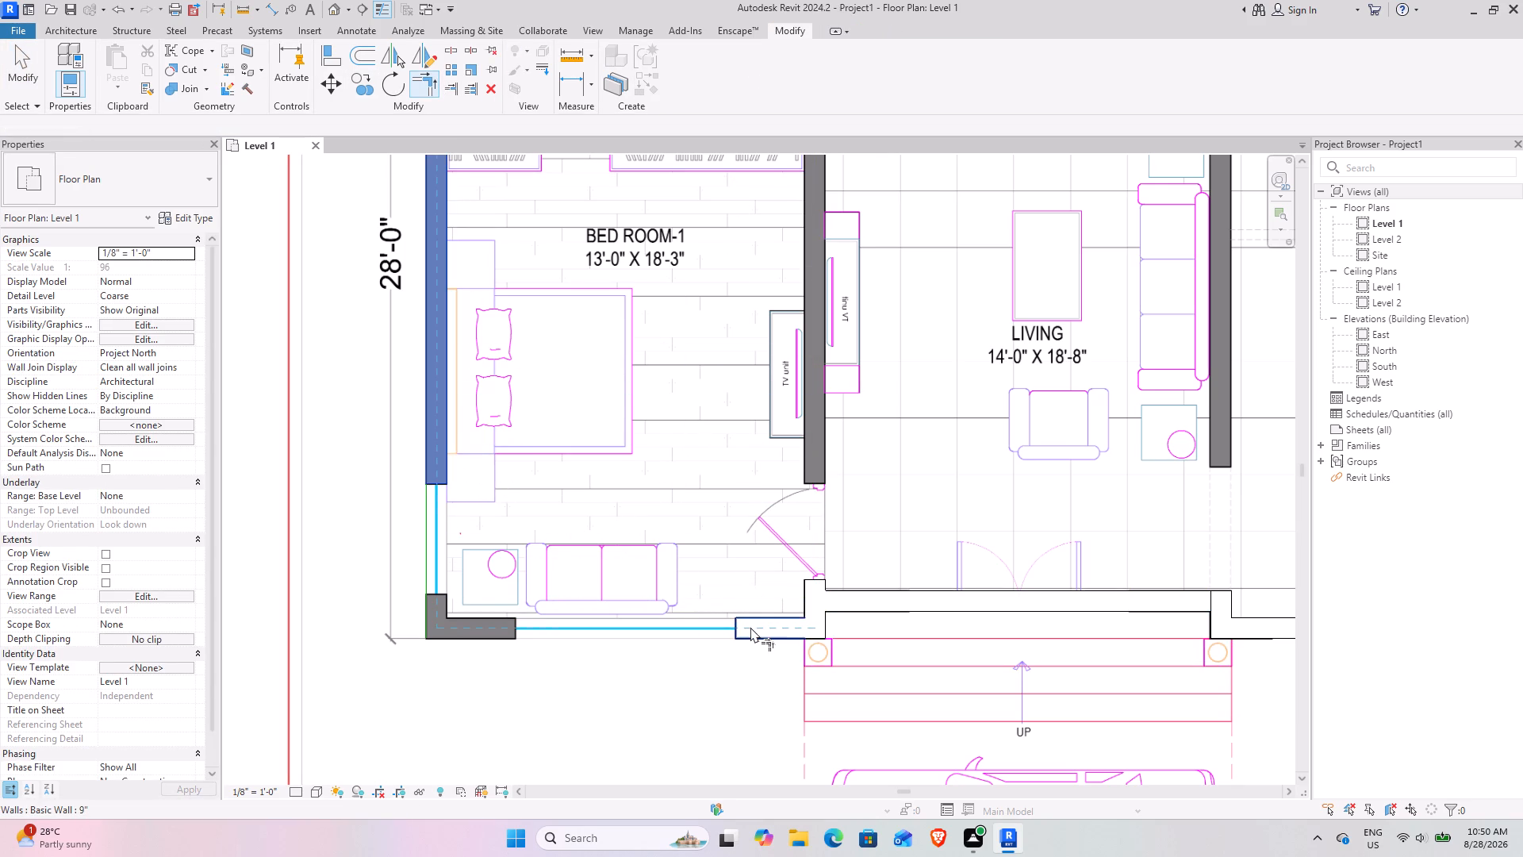
{"action": "left_click", "coordinate": [750, 628]}
{"action": "scroll", "coordinate": [629, 459], "scroll_direction": "down", "scroll_amount": 3}
{"action": "middle_click_drag", "start_coordinate": [640, 457], "coordinate": [474, 628]}
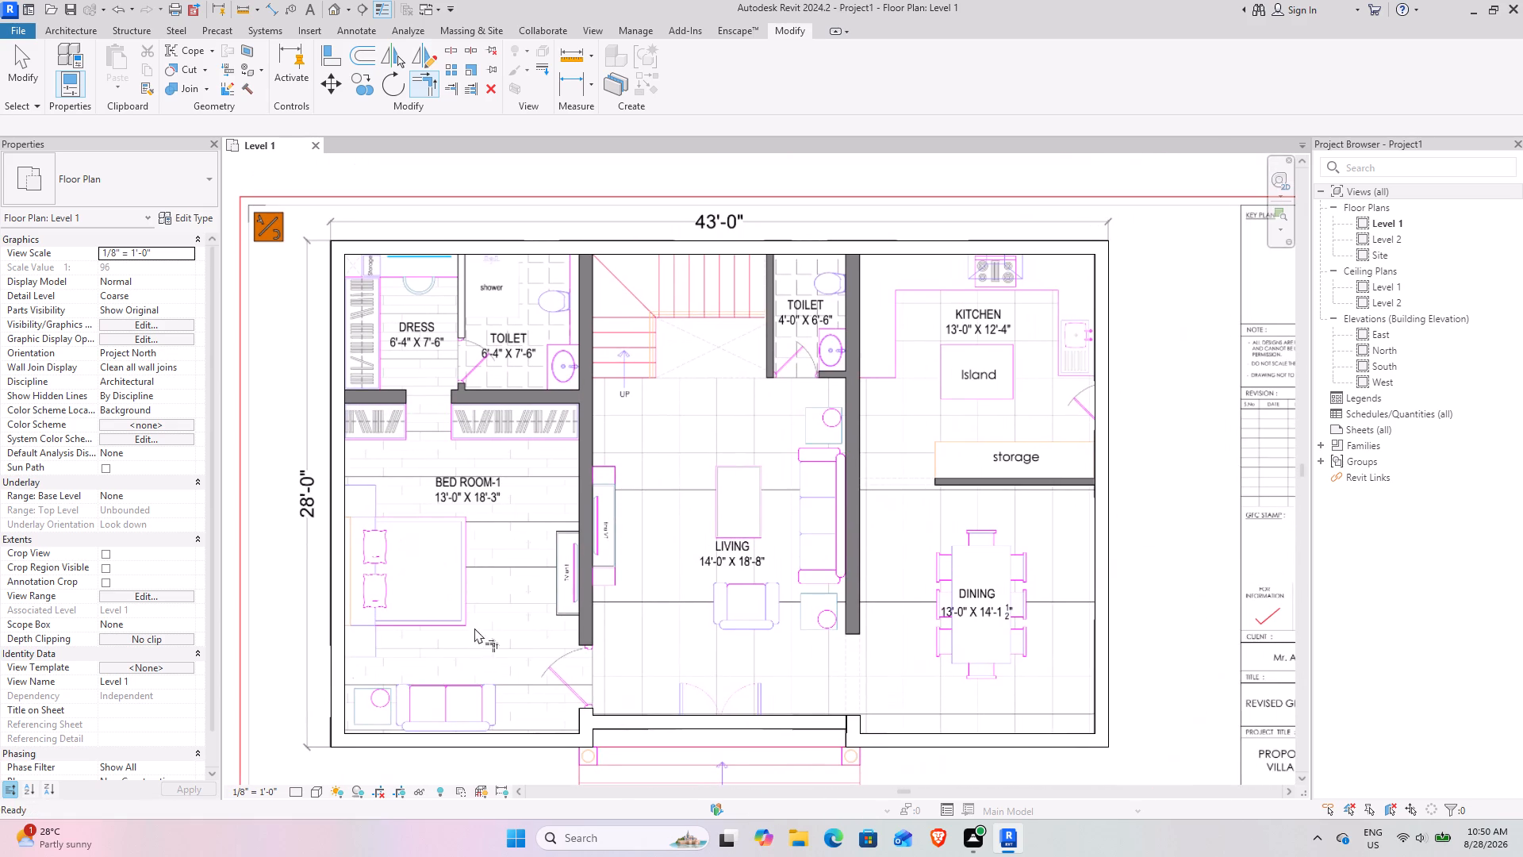
{"action": "middle_click_drag", "start_coordinate": [511, 514], "coordinate": [463, 438]}
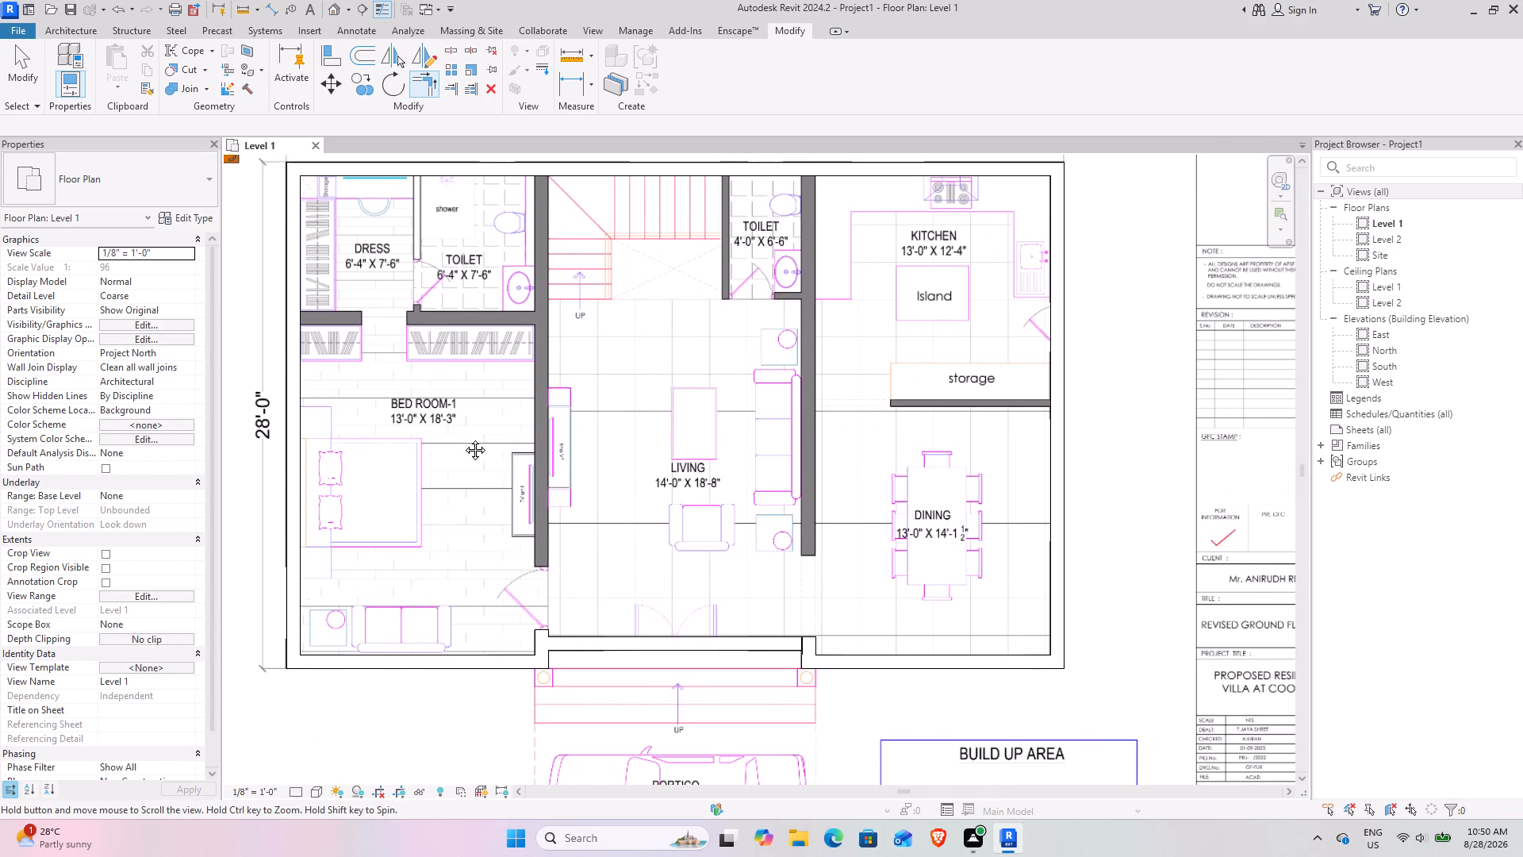
{"action": "middle_click_drag", "start_coordinate": [463, 438], "coordinate": [467, 482]}
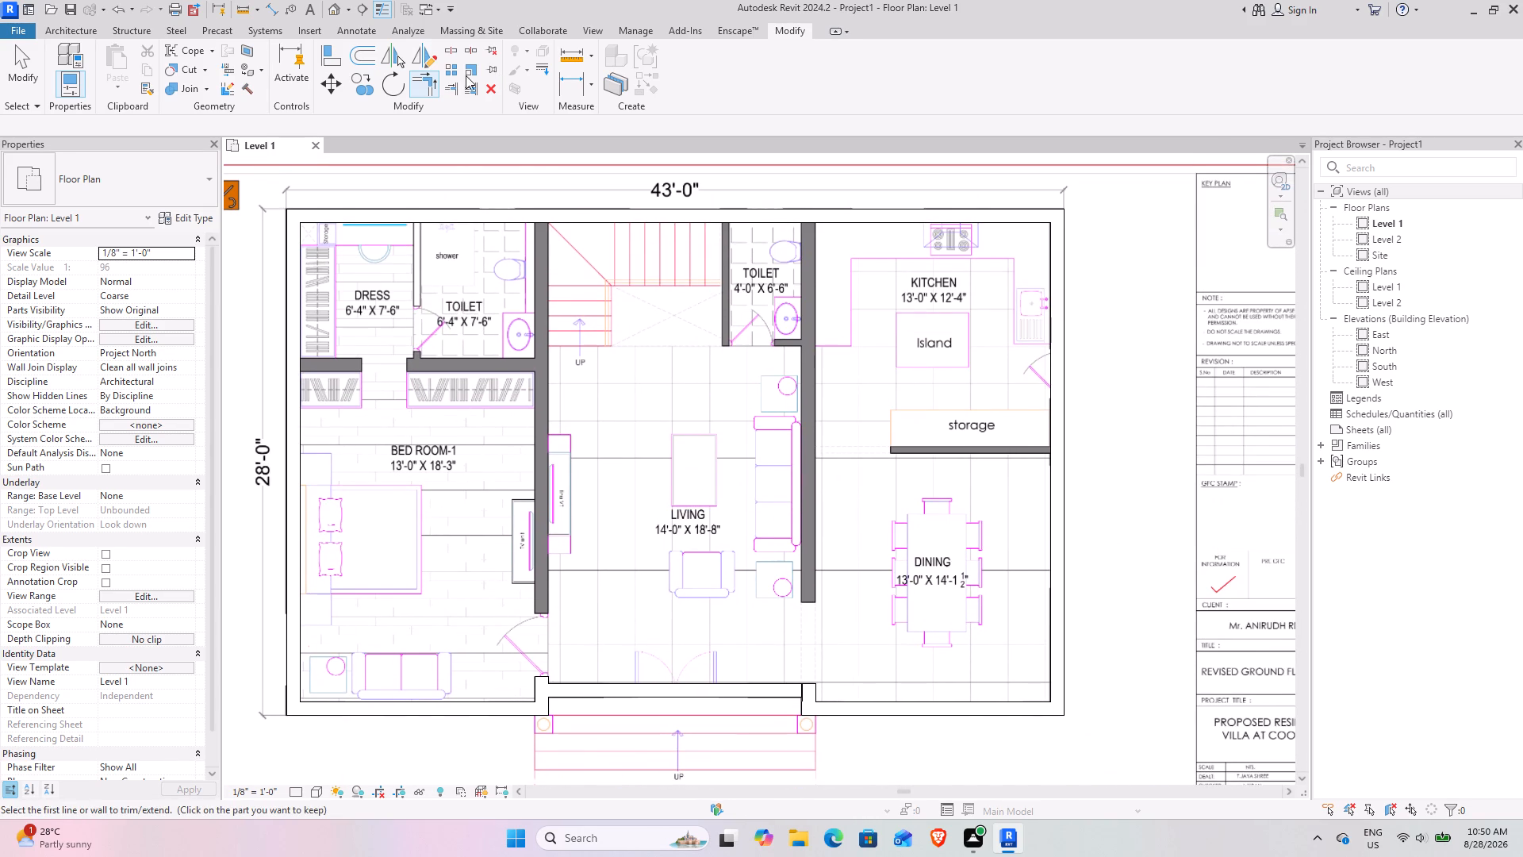
{"action": "left_click", "coordinate": [31, 65]}
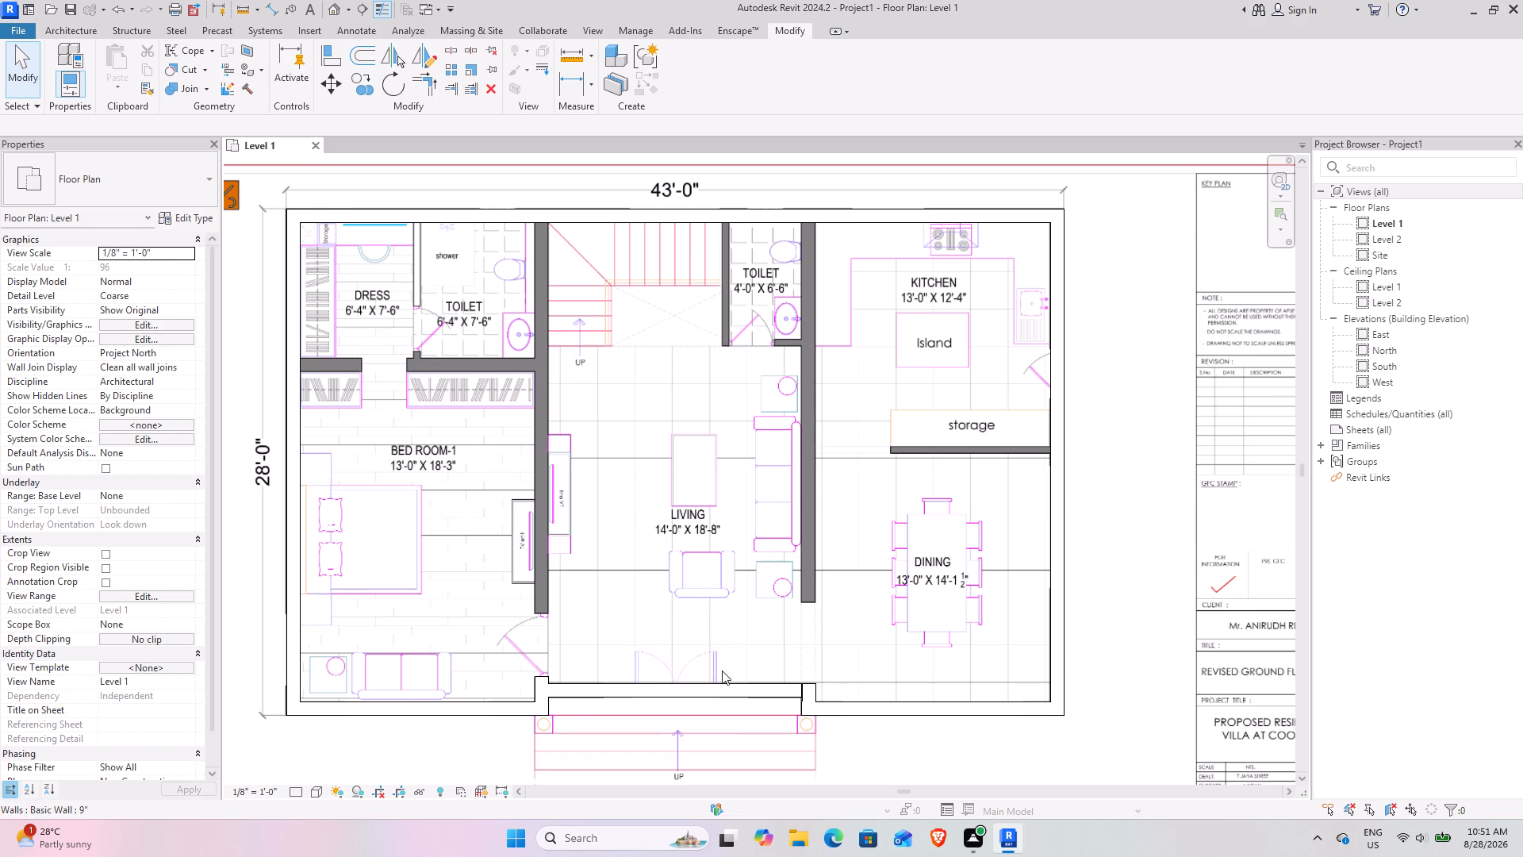
Stretch the short jog wall by the Bed Room-1 door up to the rear exterior wall, forming the Bed Room-1/Living partition about 26'-3" long.
{"action": "left_click", "coordinate": [540, 682]}
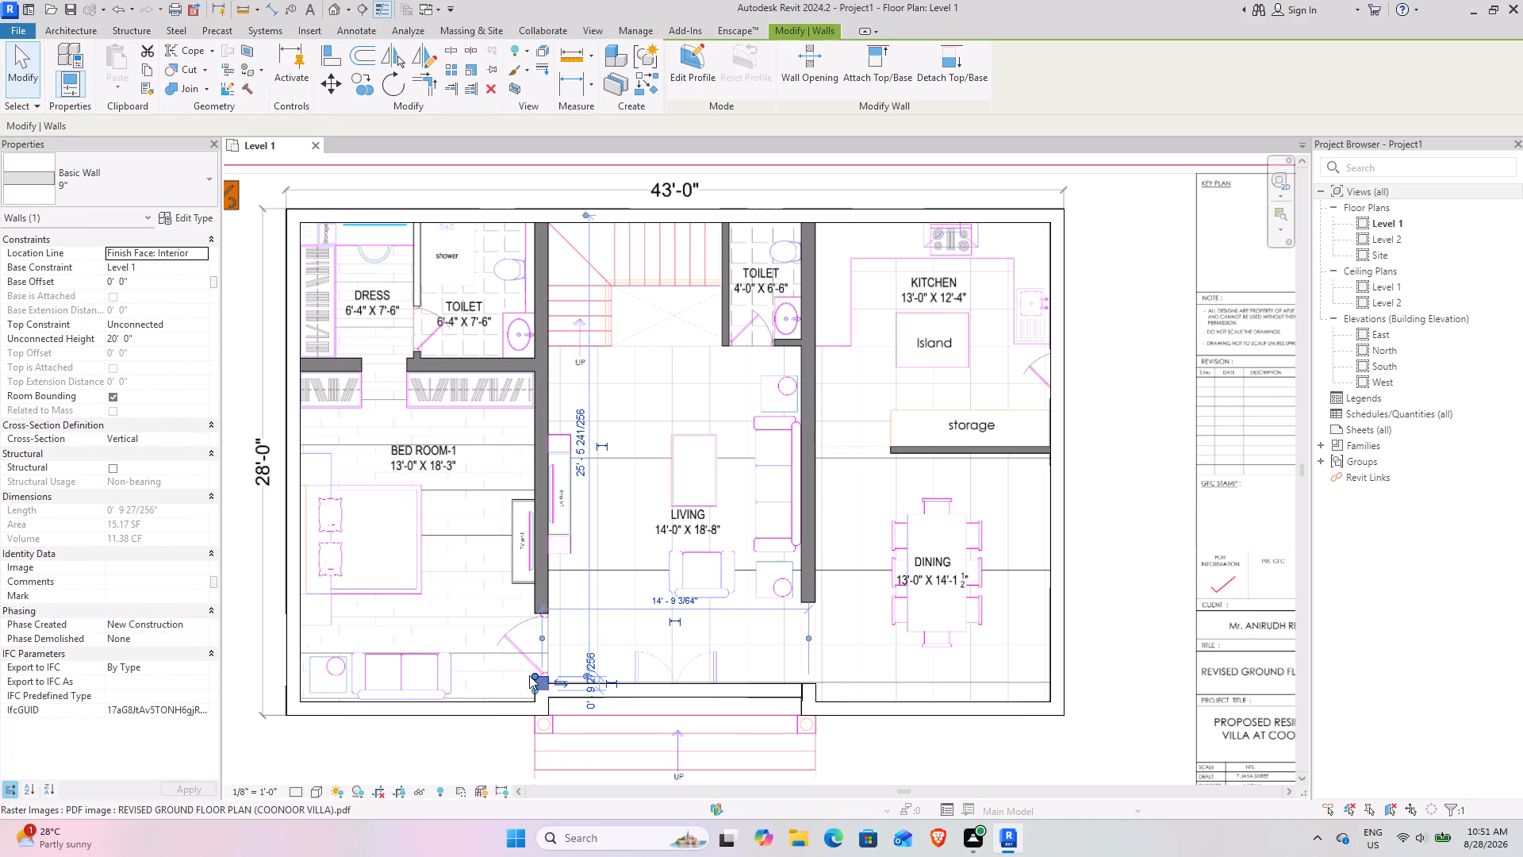
{"action": "left_click_drag", "start_coordinate": [535, 676], "coordinate": [489, 241]}
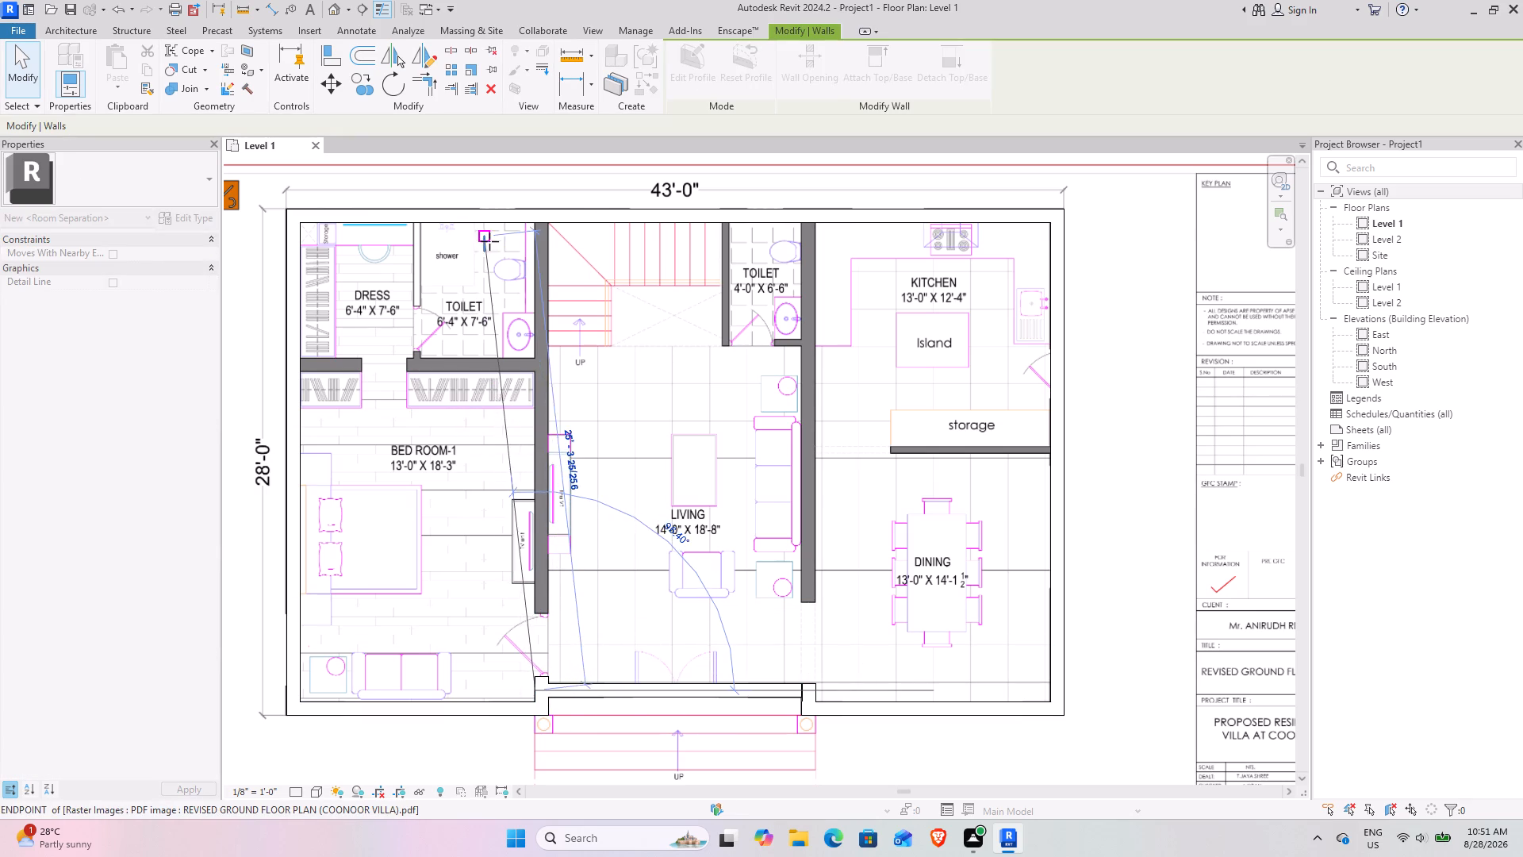
{"action": "left_click_drag", "start_coordinate": [489, 241], "coordinate": [537, 225]}
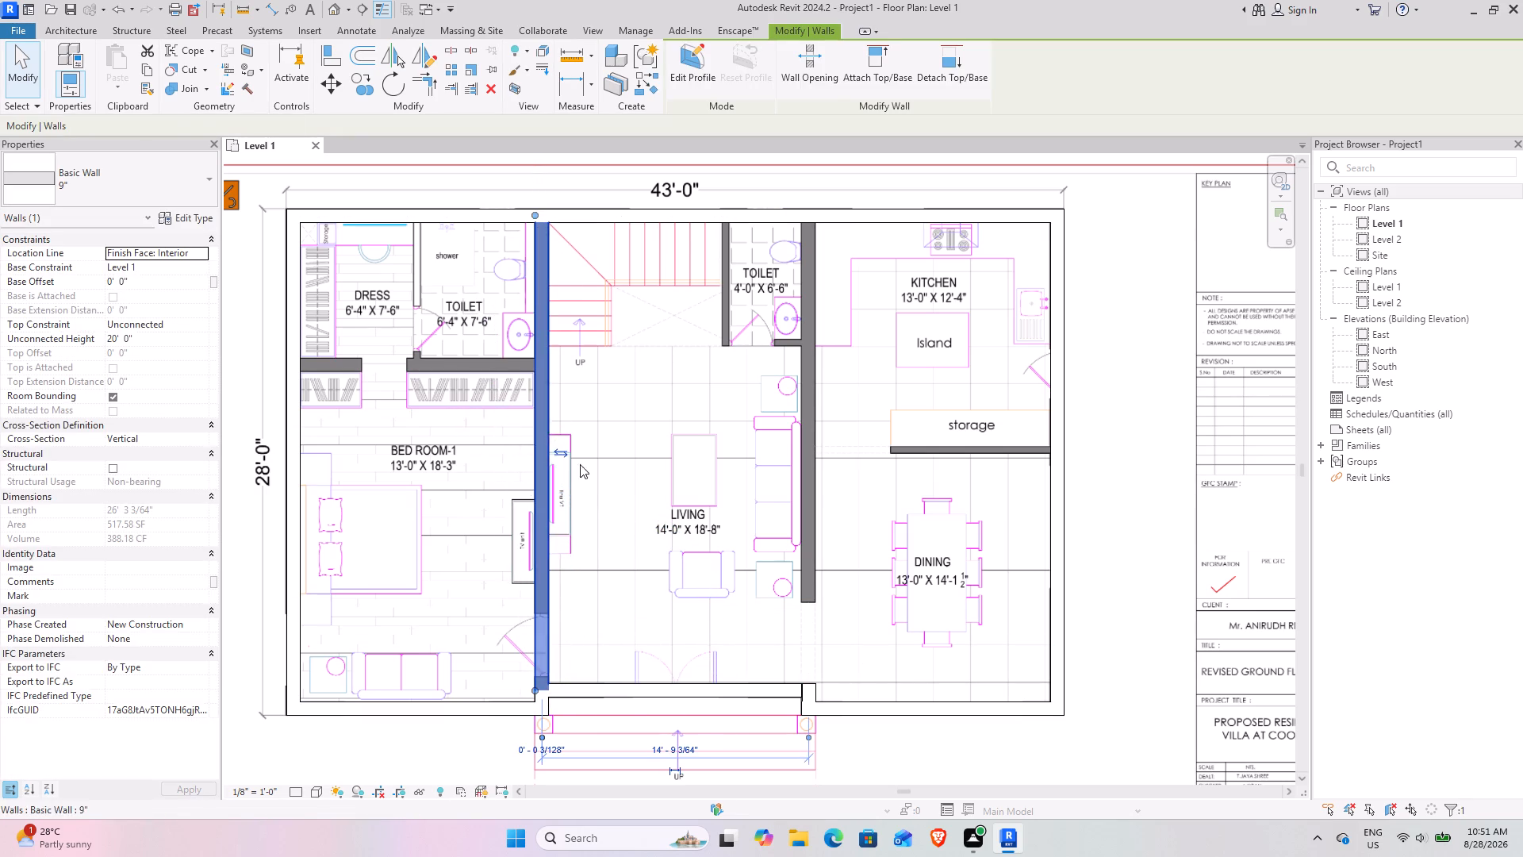
{"action": "left_click", "coordinate": [635, 515]}
Place a 9" wall about 14'-2" long on the Living-side edge of the Living/Dining partition, starting at the small toilet's corner.
{"action": "middle_click_drag", "start_coordinate": [670, 409], "coordinate": [378, 382]}
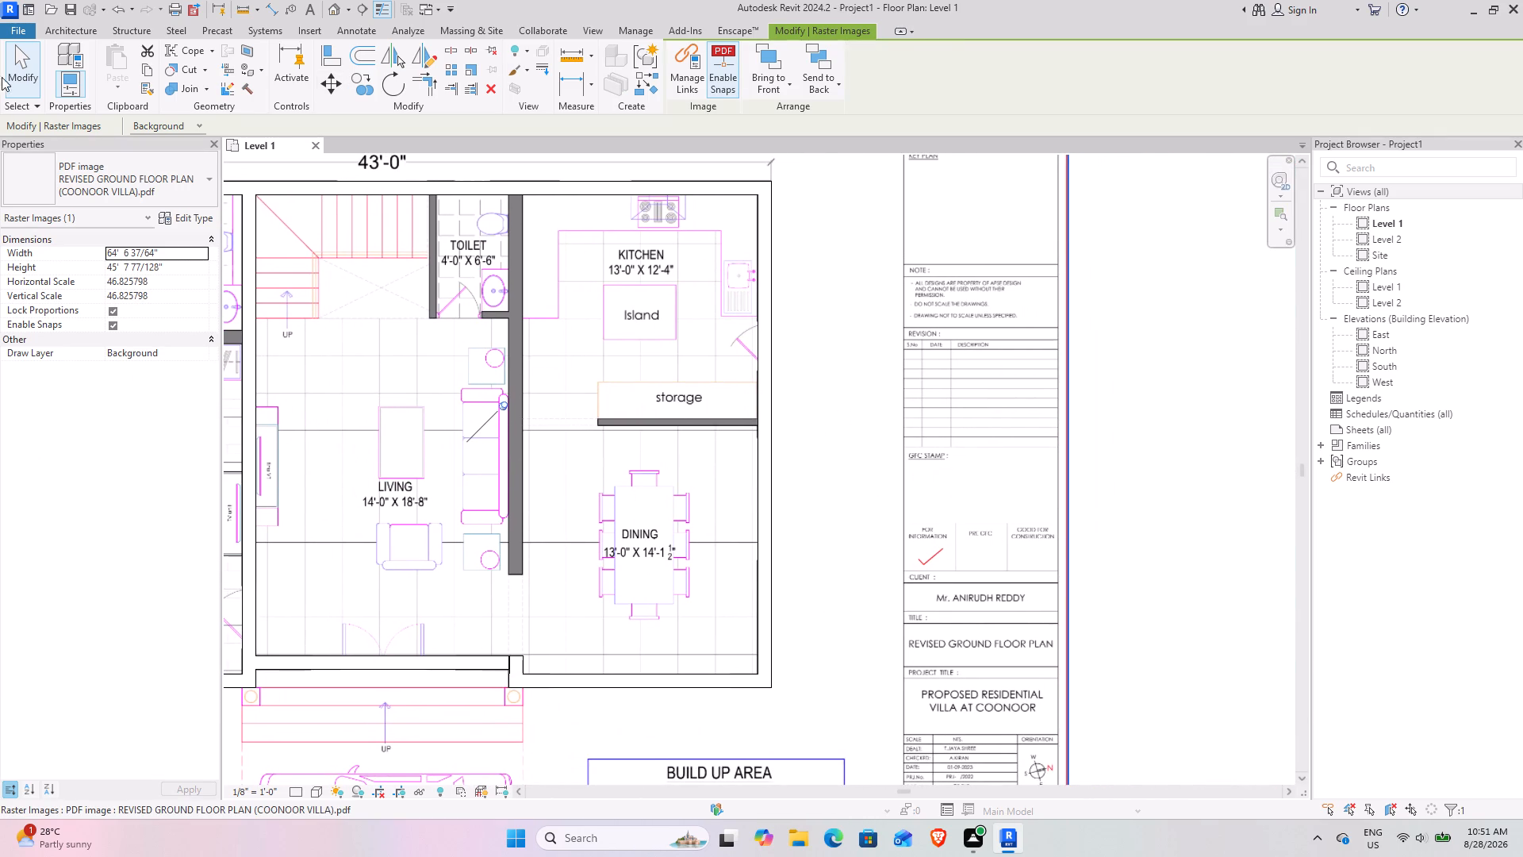
{"action": "left_click", "coordinate": [27, 69]}
{"action": "left_click", "coordinate": [421, 185]}
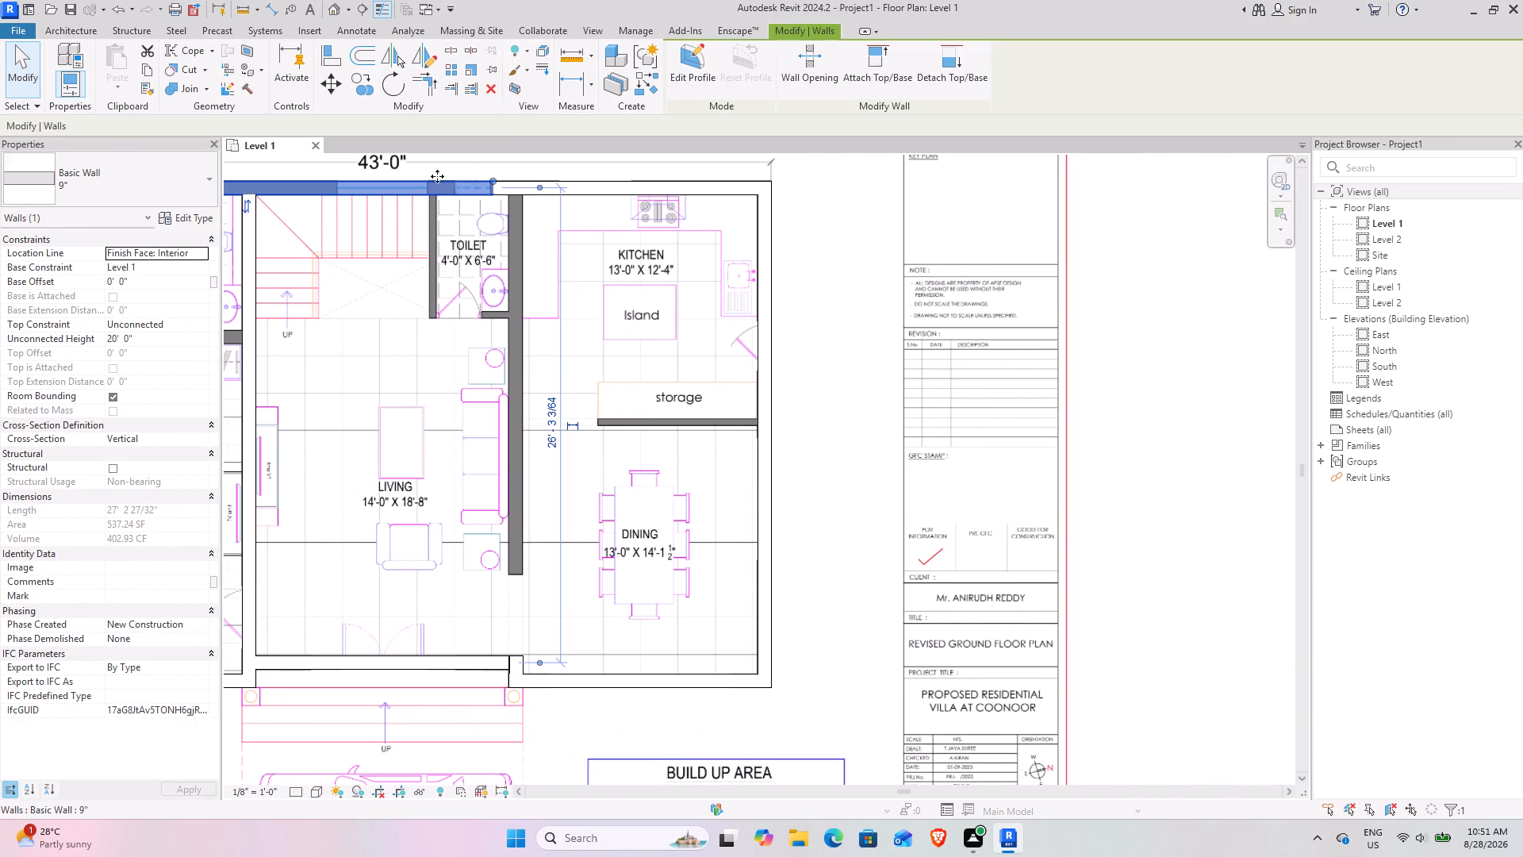
{"action": "left_click", "coordinate": [651, 90]}
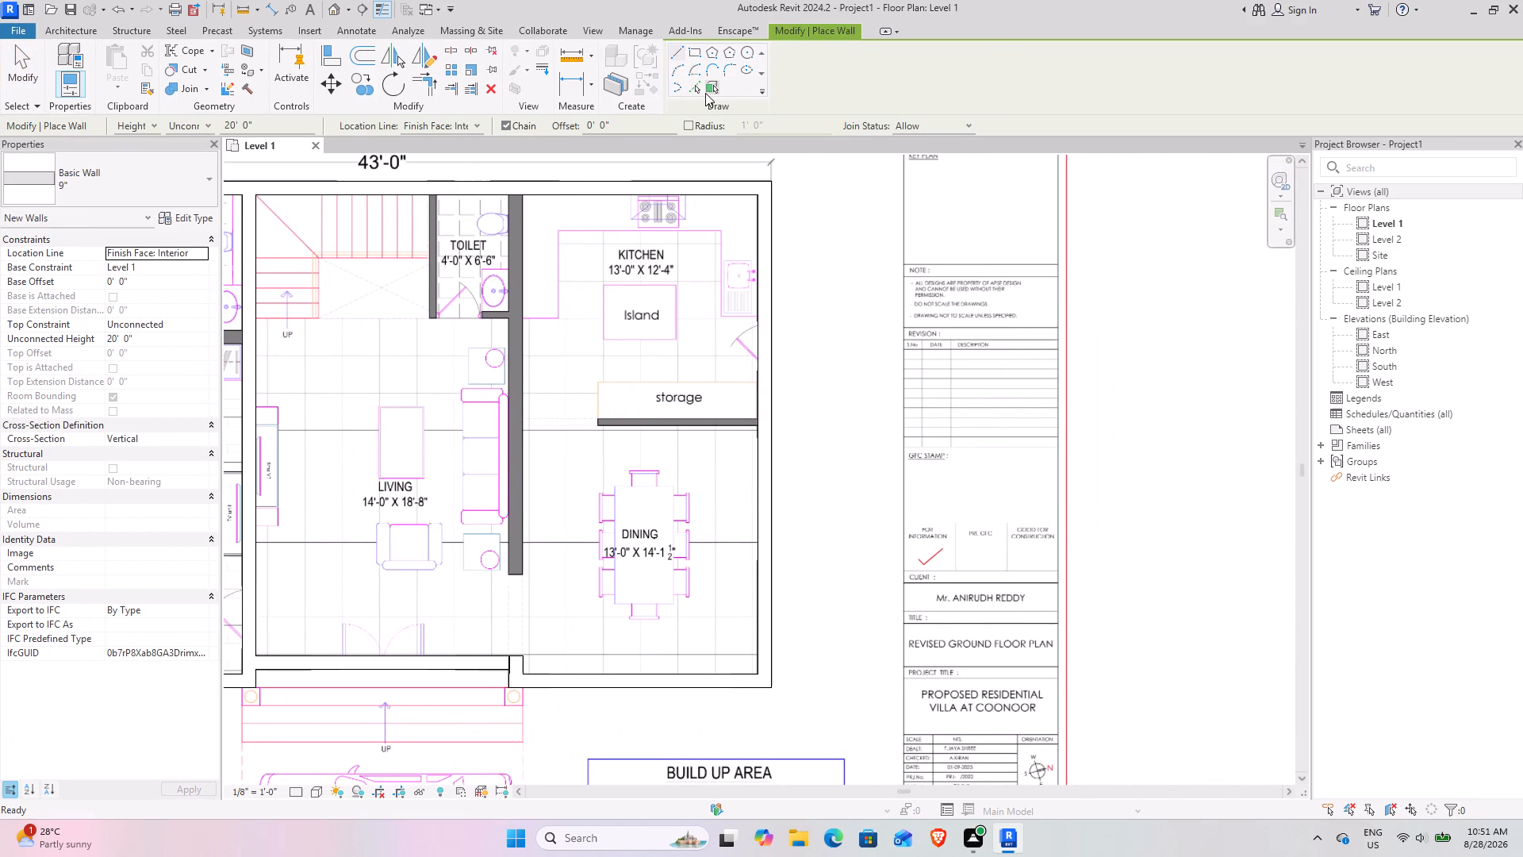
{"action": "left_click", "coordinate": [695, 90]}
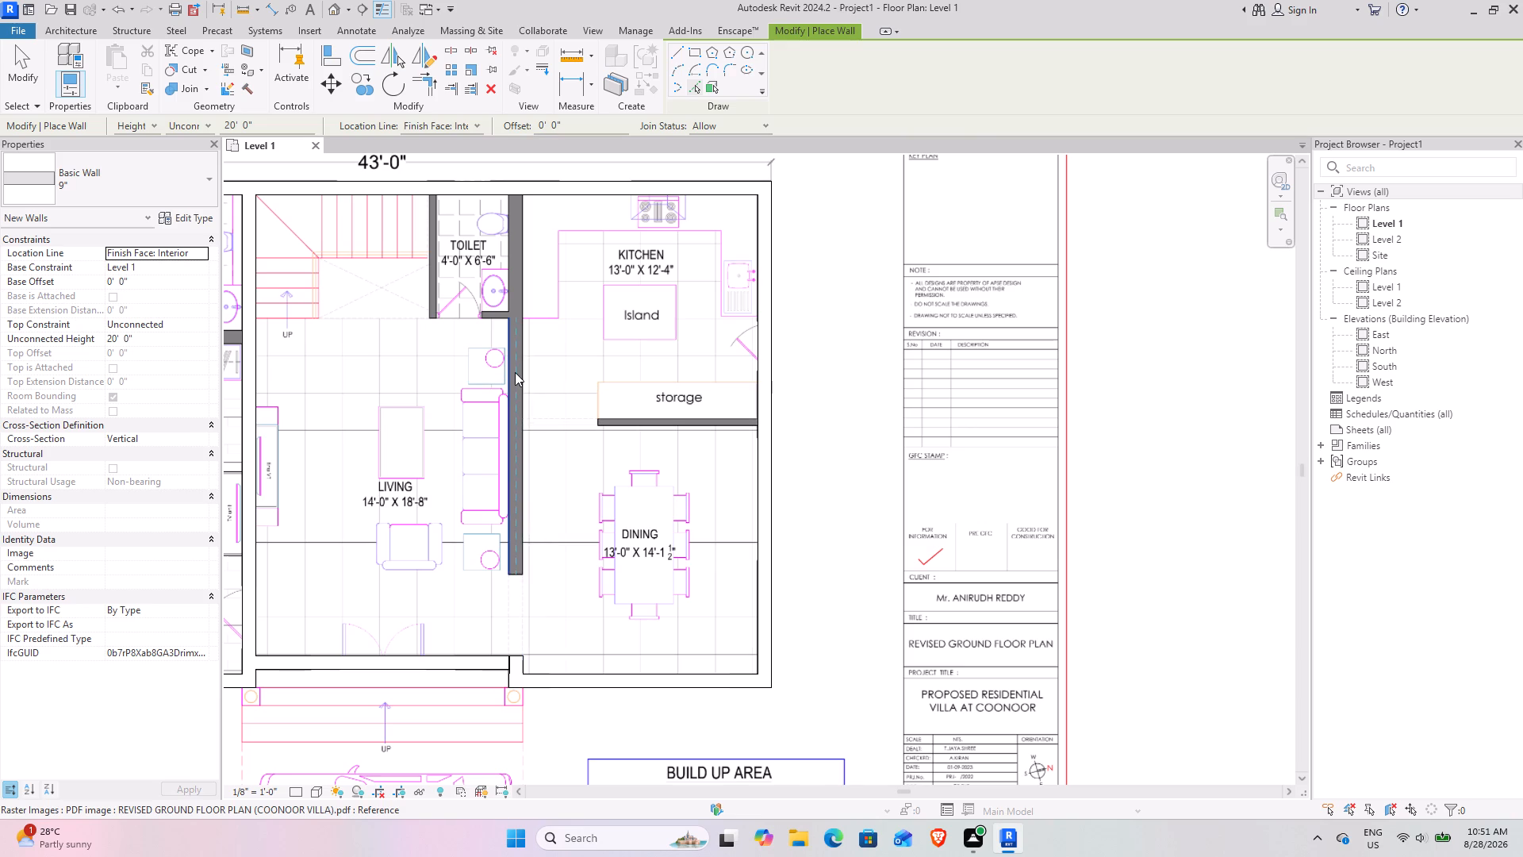
{"action": "left_click", "coordinate": [515, 372]}
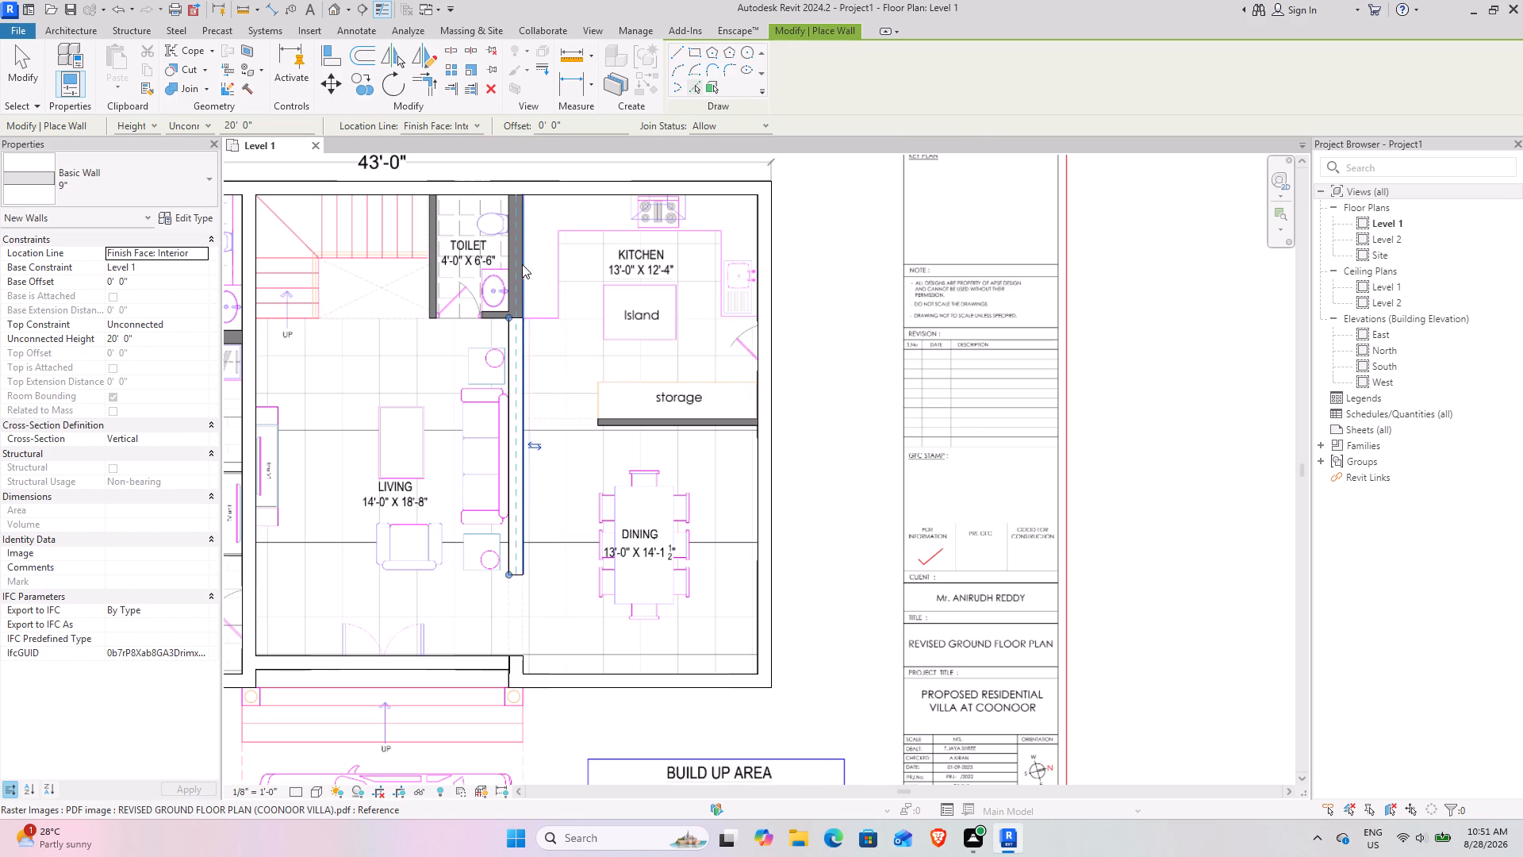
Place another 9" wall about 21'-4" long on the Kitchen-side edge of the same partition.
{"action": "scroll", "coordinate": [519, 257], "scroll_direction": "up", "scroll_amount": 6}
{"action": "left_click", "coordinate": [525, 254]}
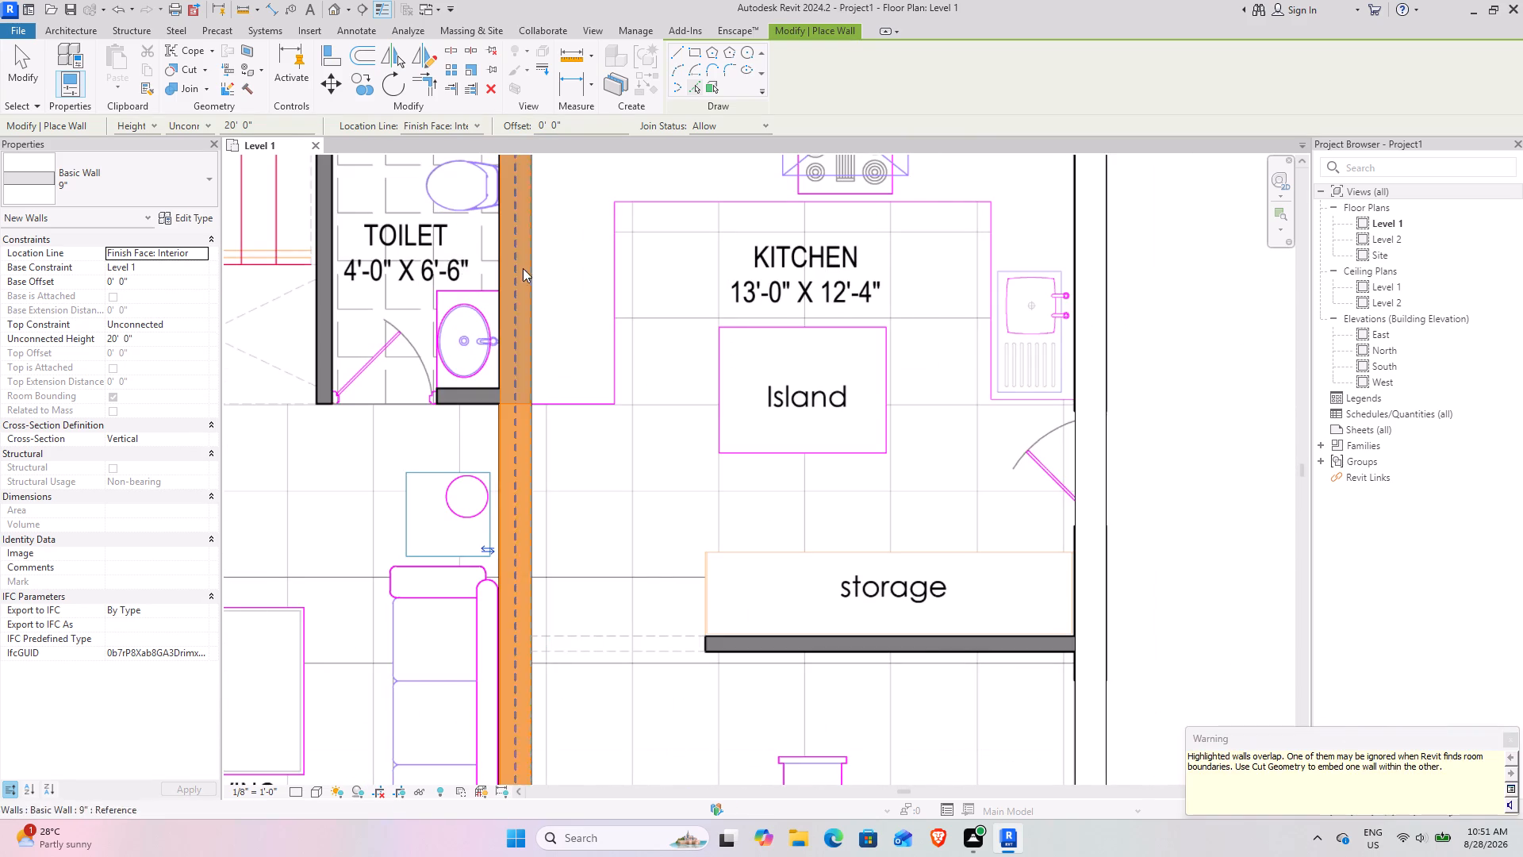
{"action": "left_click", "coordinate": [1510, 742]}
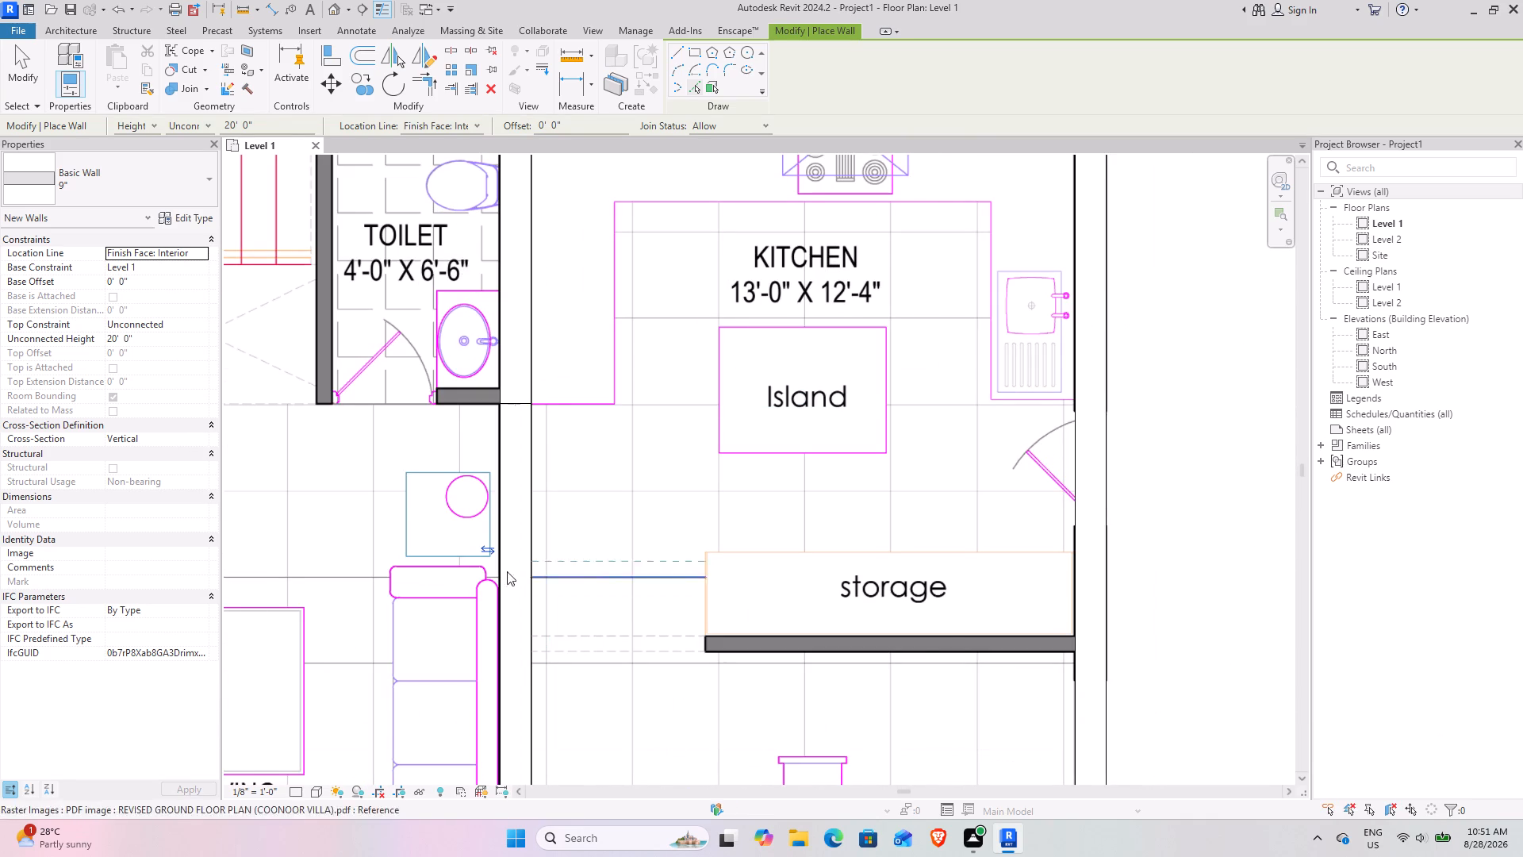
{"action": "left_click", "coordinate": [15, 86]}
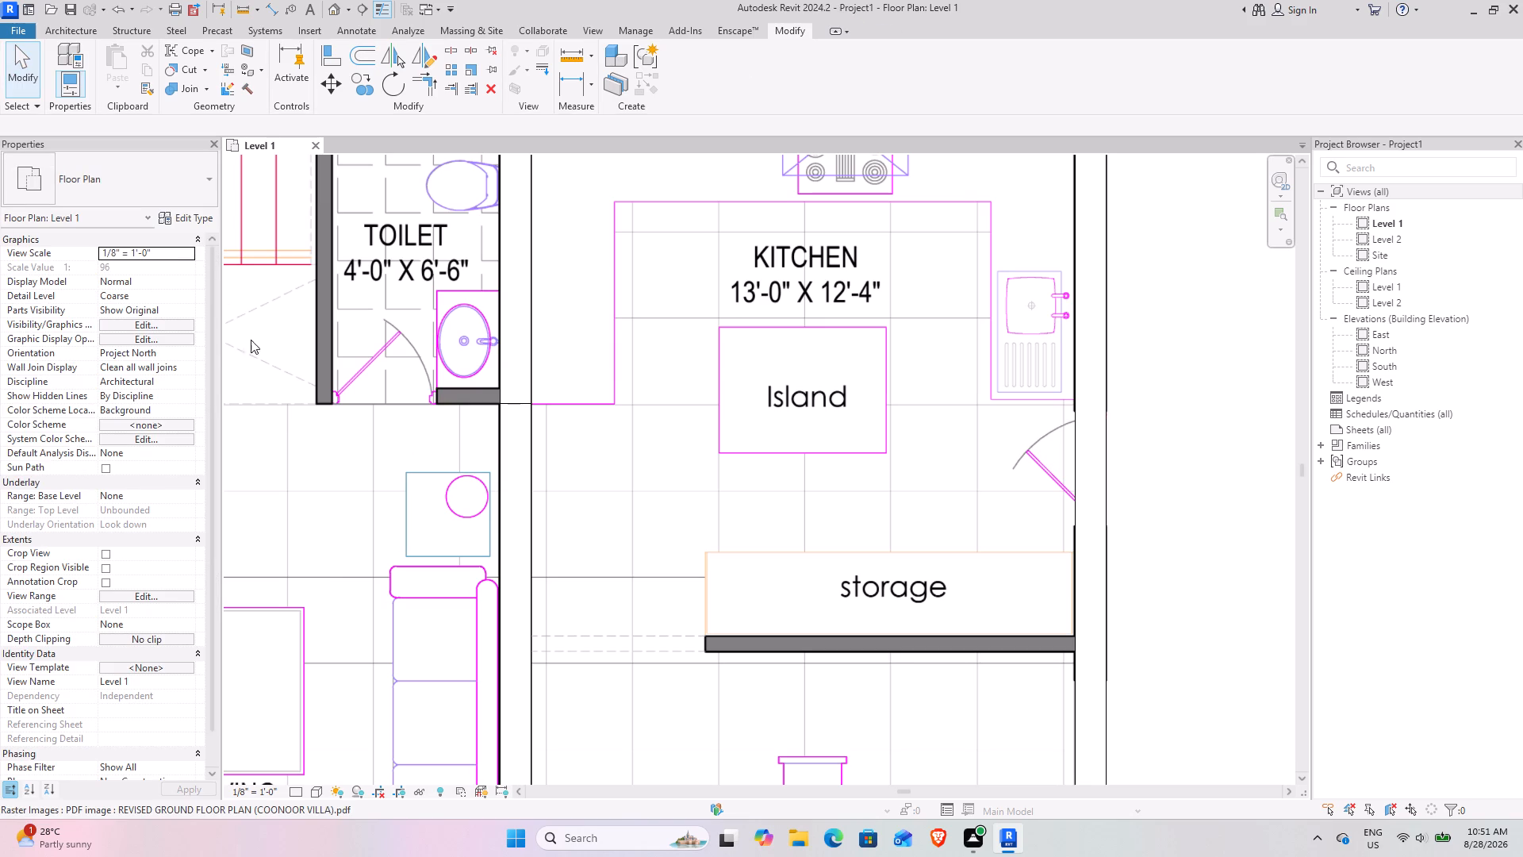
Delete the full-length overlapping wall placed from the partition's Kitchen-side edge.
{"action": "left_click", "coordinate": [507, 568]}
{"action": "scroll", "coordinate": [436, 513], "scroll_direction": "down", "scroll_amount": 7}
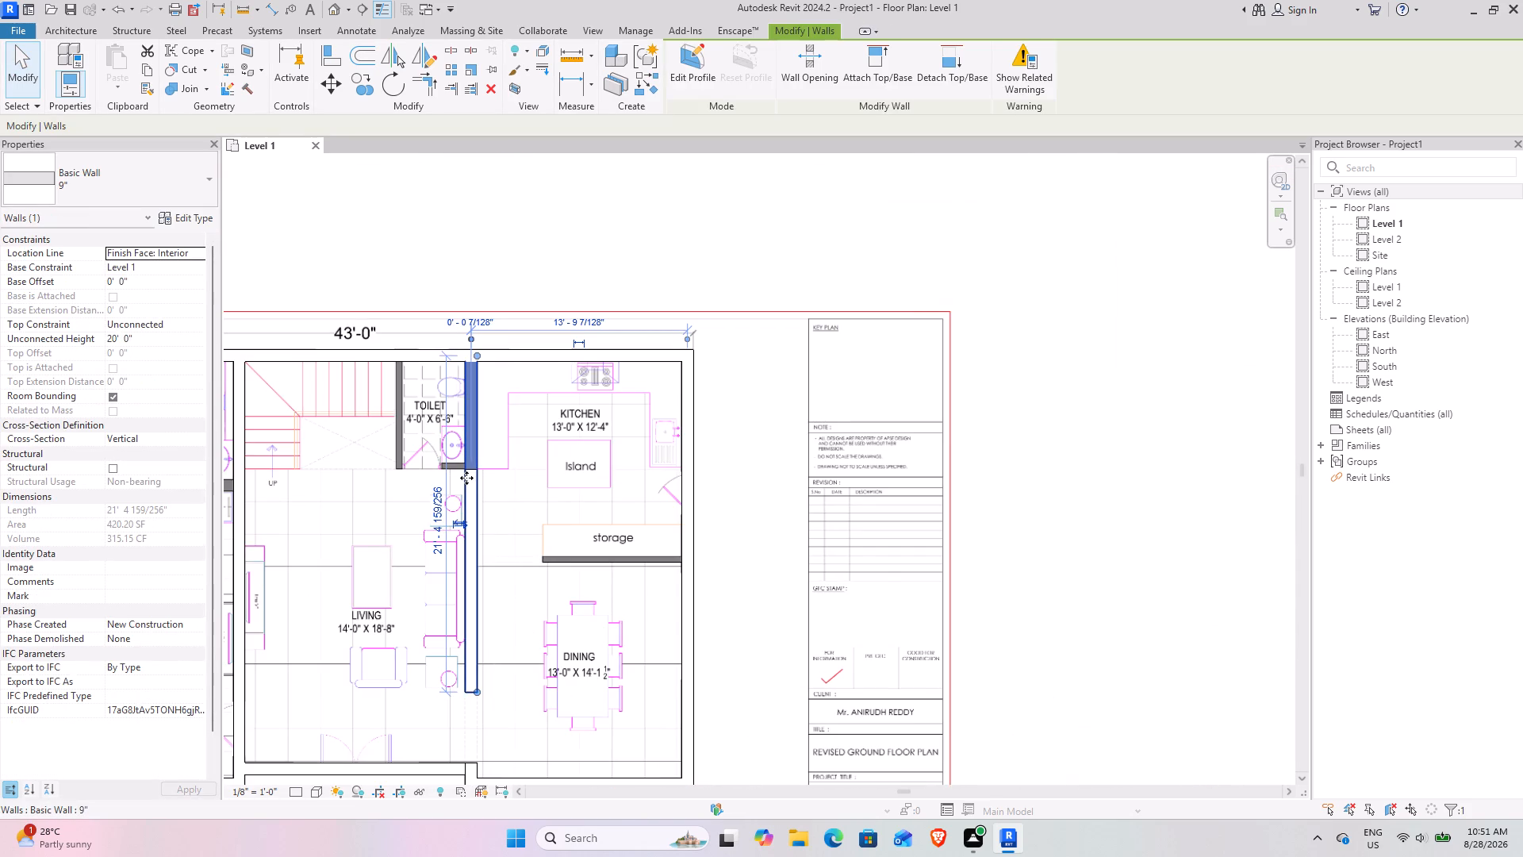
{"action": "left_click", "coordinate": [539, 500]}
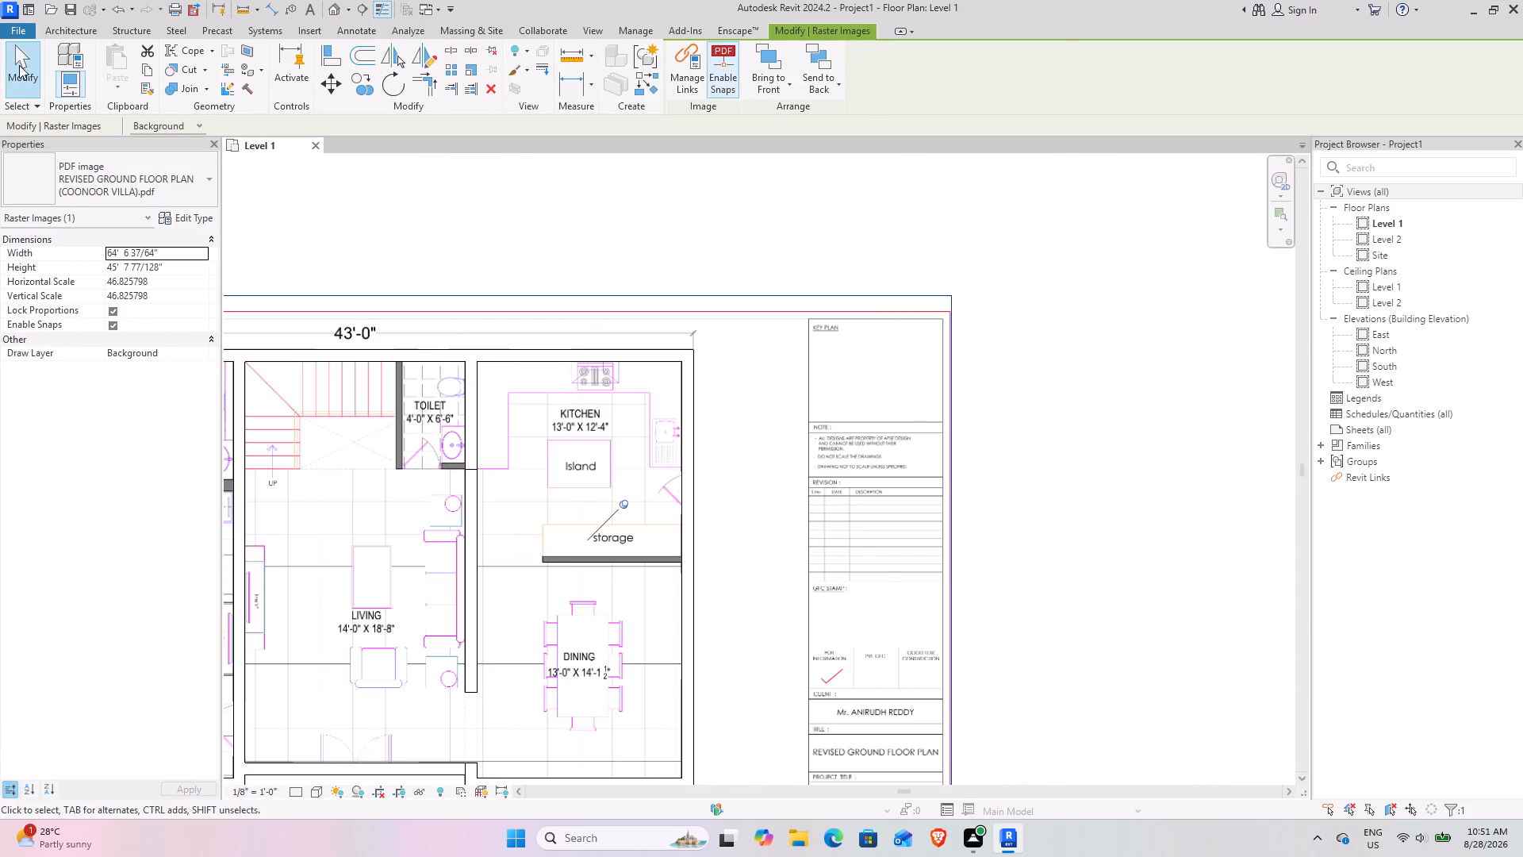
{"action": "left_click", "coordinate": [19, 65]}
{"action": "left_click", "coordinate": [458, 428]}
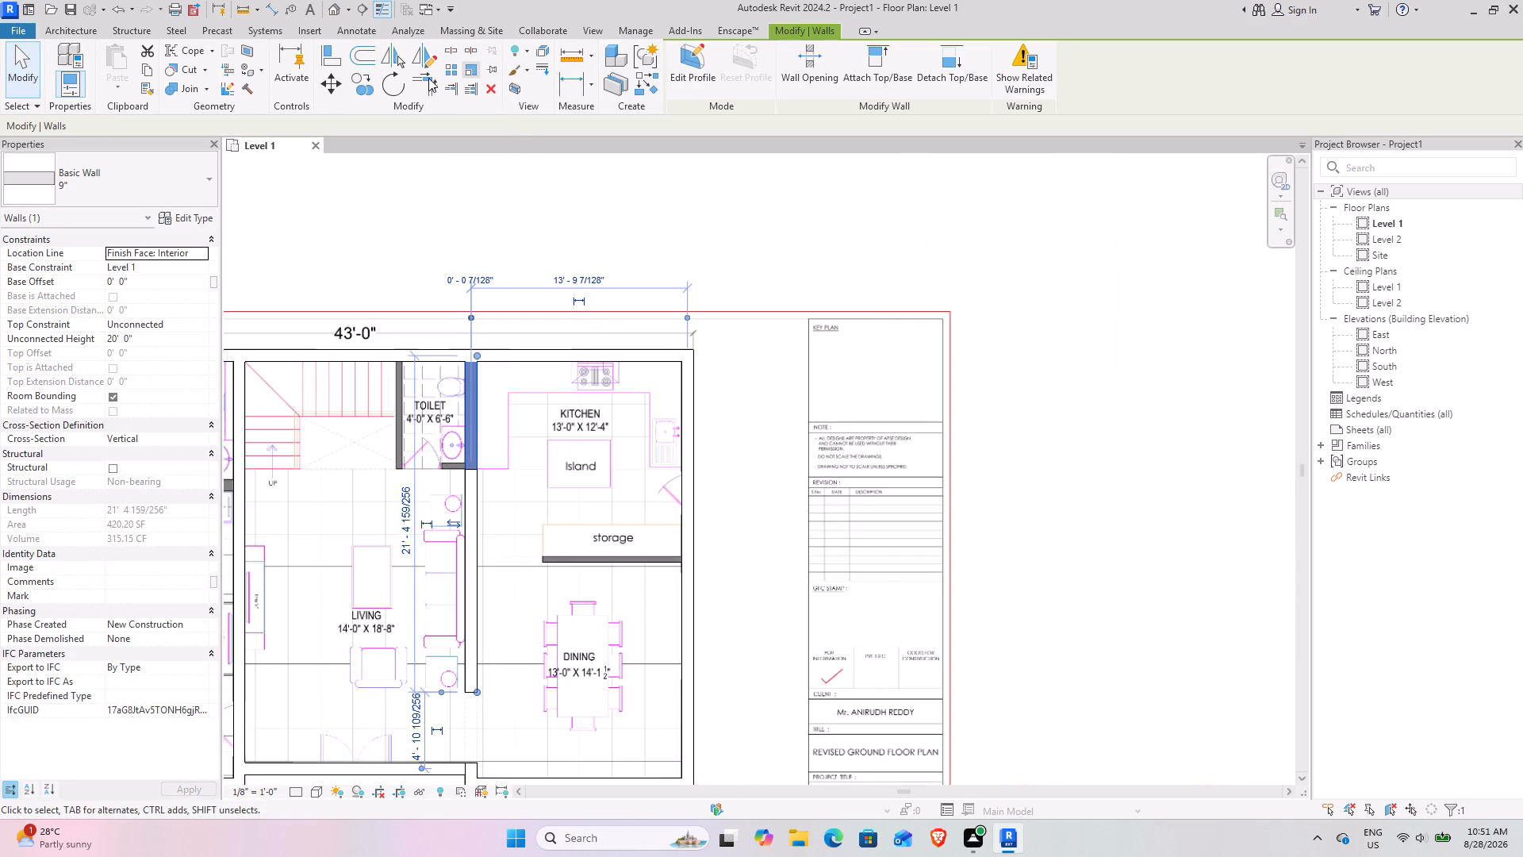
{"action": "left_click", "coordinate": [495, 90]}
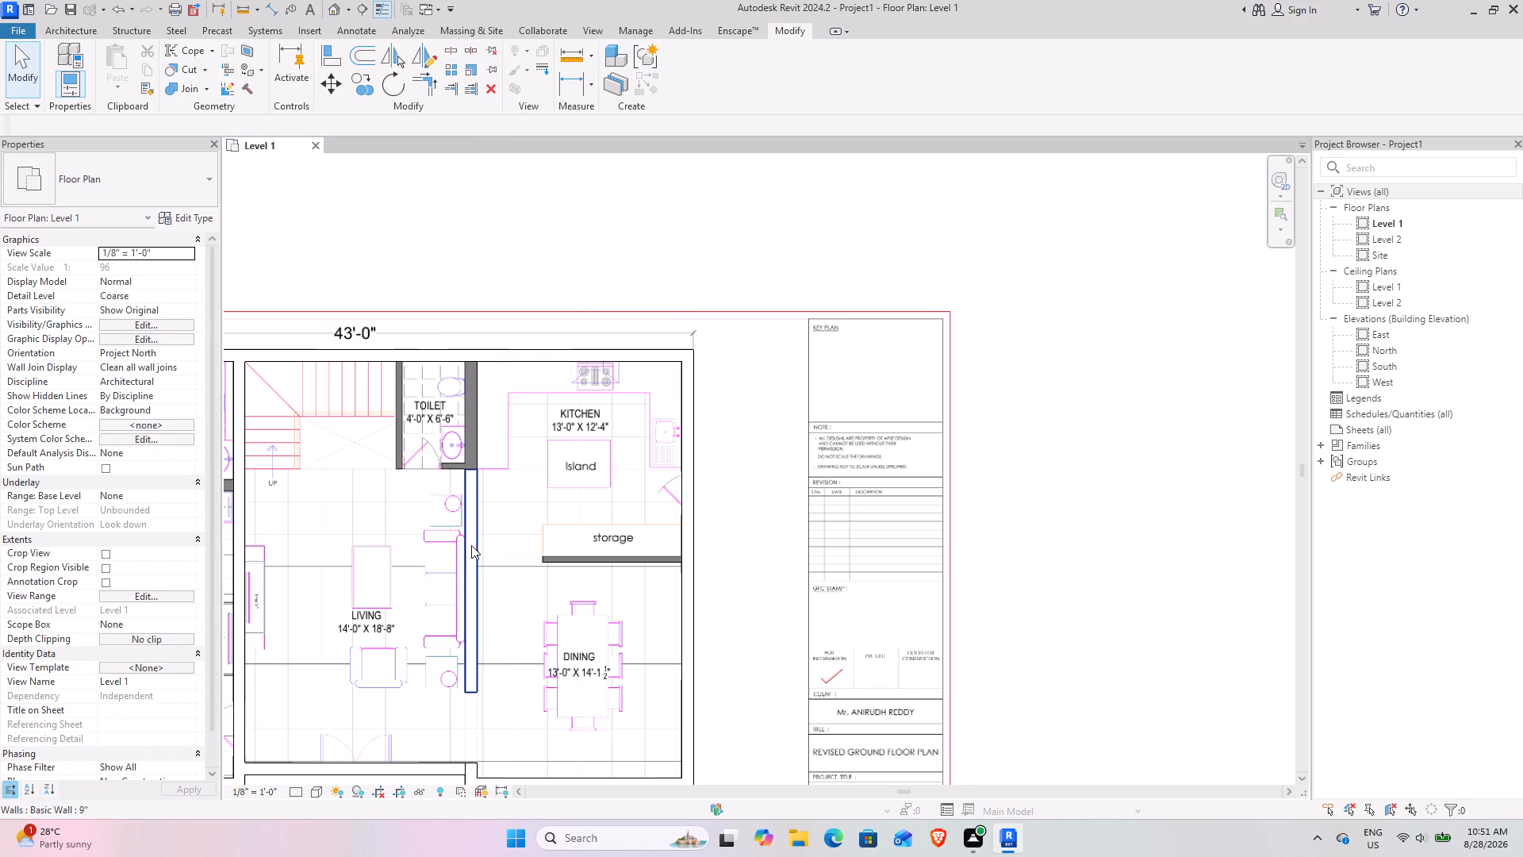
Extend the Living/Dining partition wall's upper end past the toilet to the rear exterior wall, making it about 21'-4" long.
{"action": "left_click", "coordinate": [471, 545]}
{"action": "scroll", "coordinate": [453, 435], "scroll_direction": "up", "scroll_amount": 4}
{"action": "scroll", "coordinate": [453, 435], "scroll_direction": "down", "scroll_amount": 1}
{"action": "scroll", "coordinate": [453, 435], "scroll_direction": "up", "scroll_amount": 3}
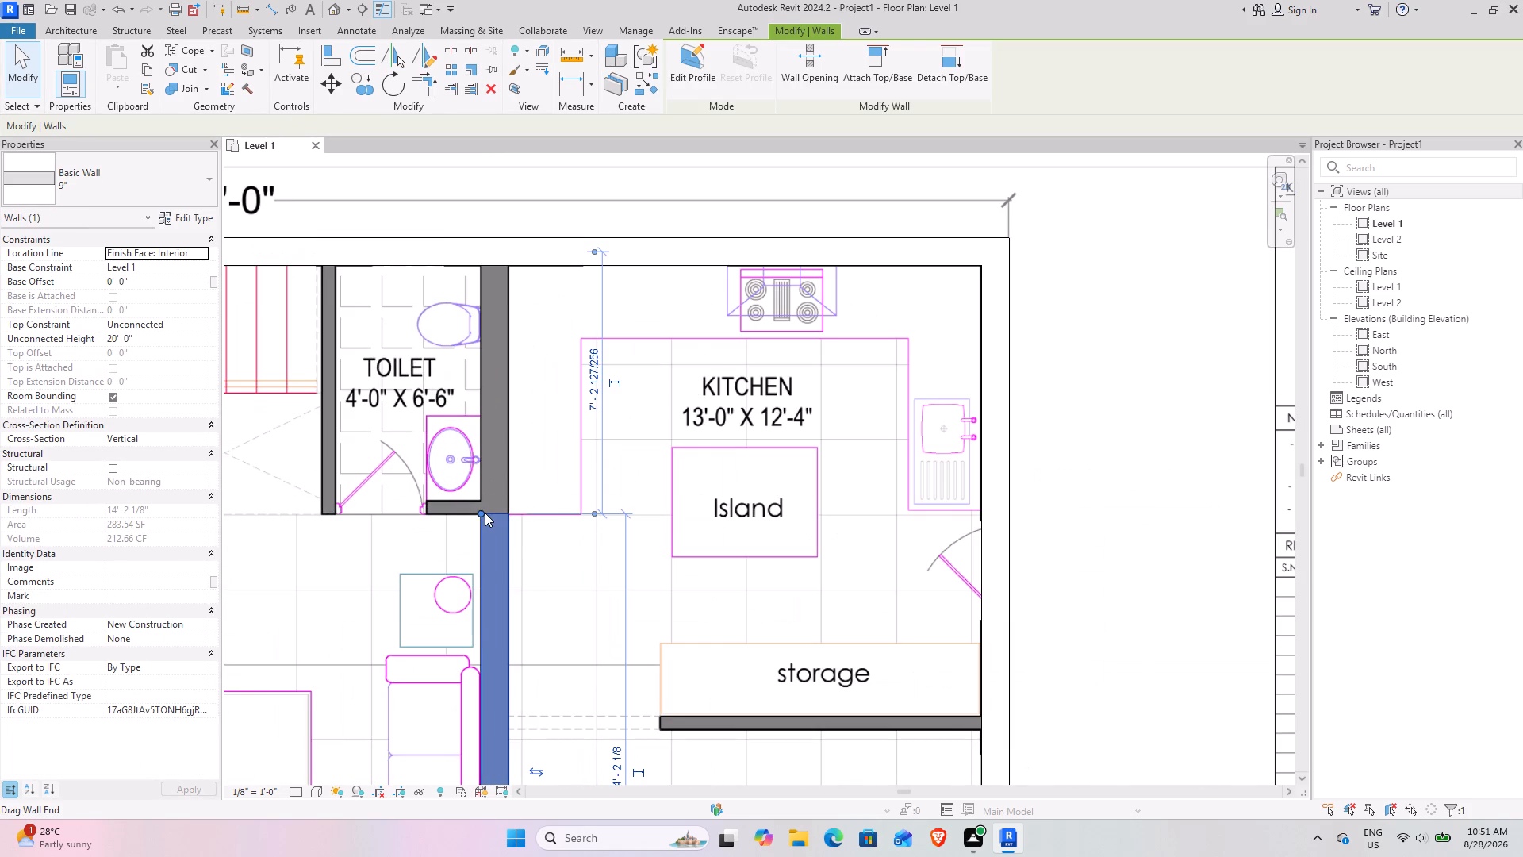
{"action": "left_click_drag", "start_coordinate": [481, 513], "coordinate": [485, 262]}
{"action": "scroll", "coordinate": [625, 526], "scroll_direction": "down", "scroll_amount": 4}
{"action": "middle_click_drag", "start_coordinate": [580, 523], "coordinate": [476, 420]}
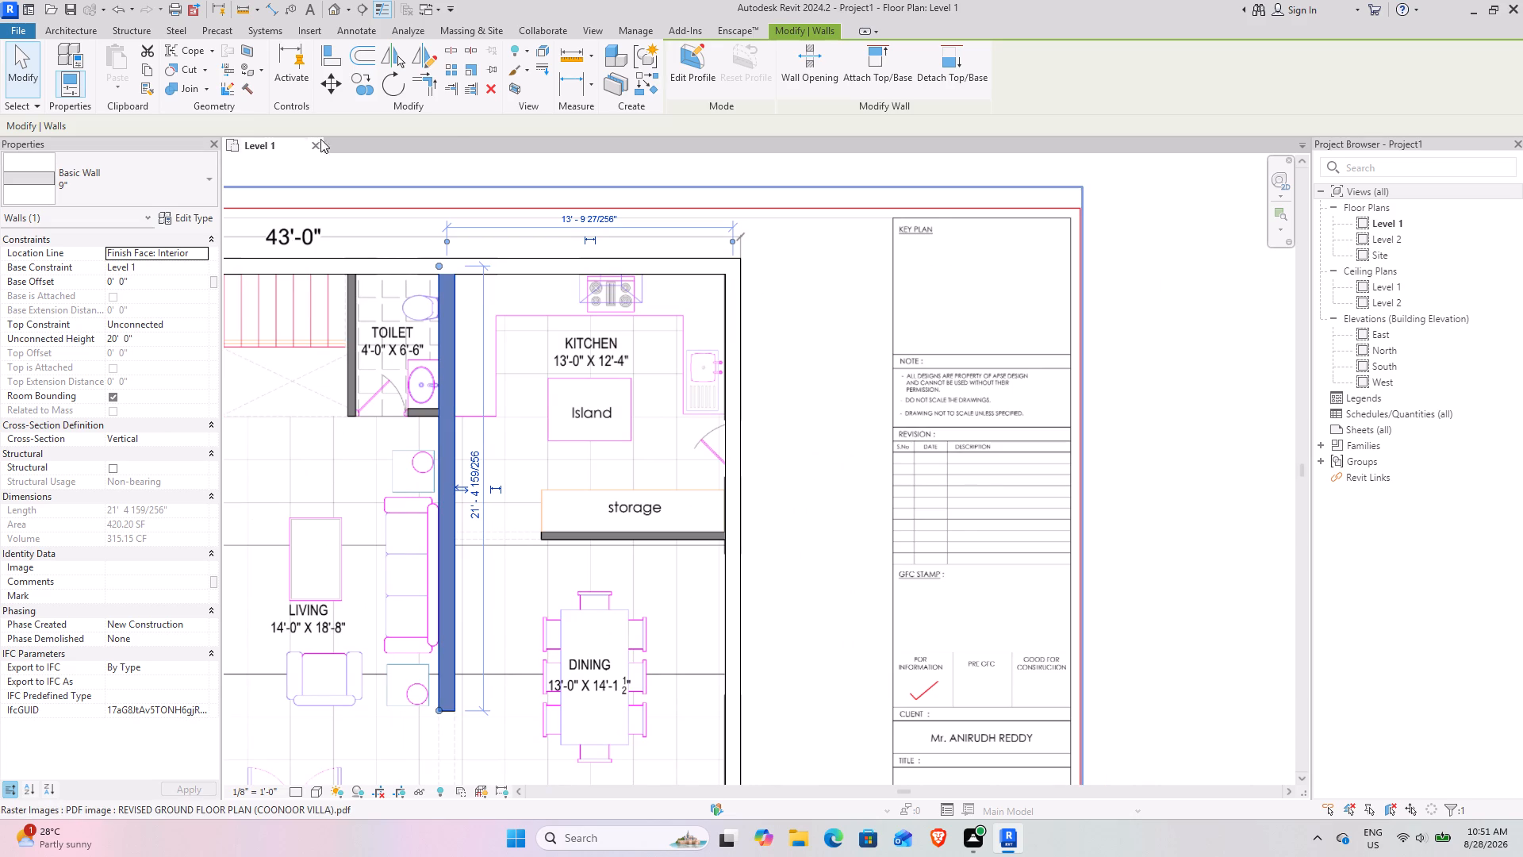
Place a 9" wall on the storage-side edge of the partition between the Kitchen storage and Dining, matching the existing wall.
{"action": "left_click", "coordinate": [652, 85]}
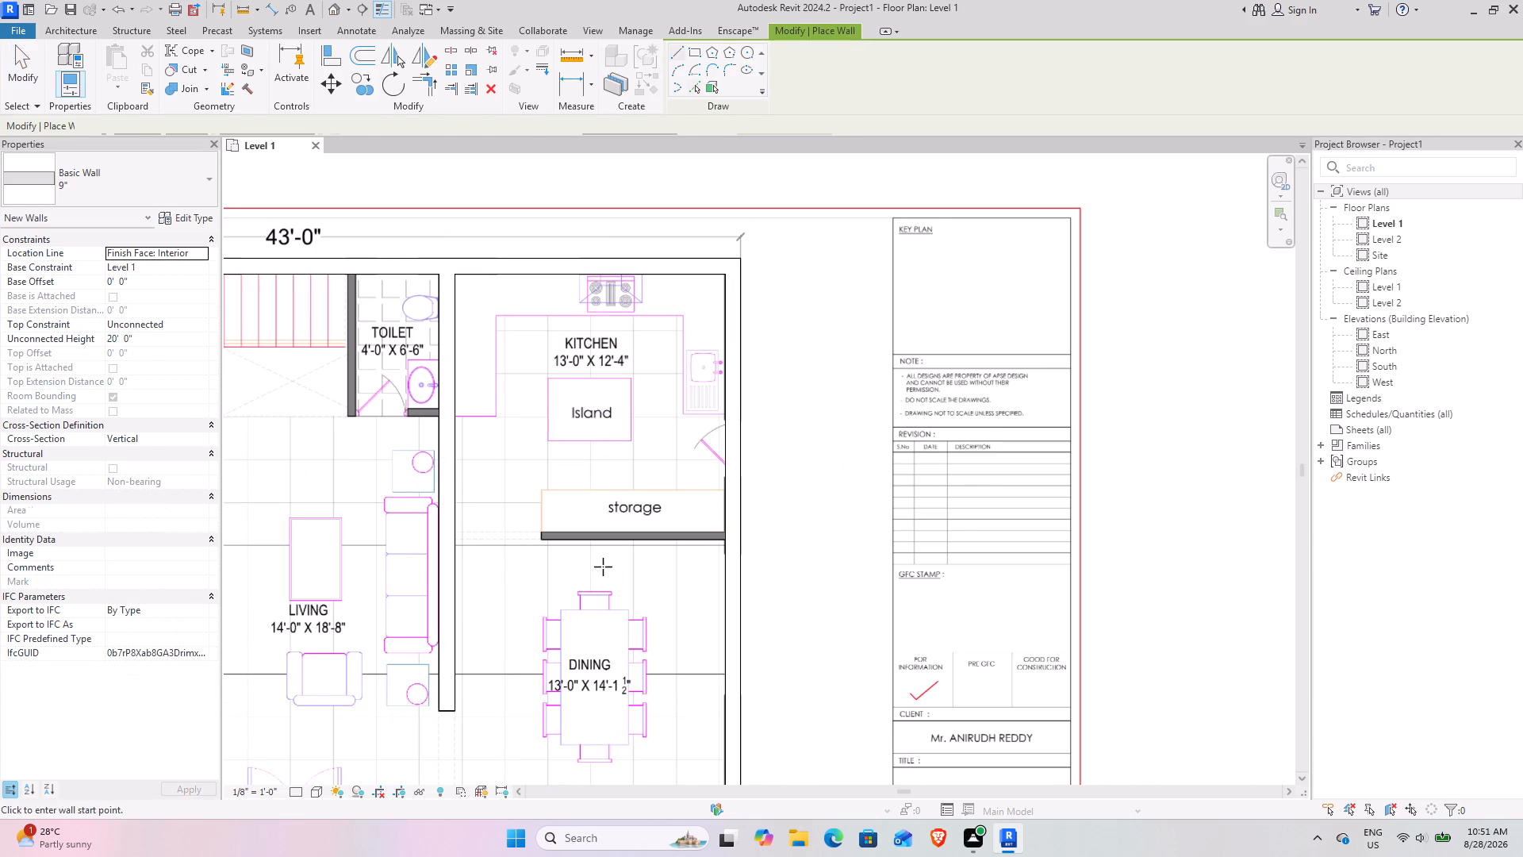
{"action": "scroll", "coordinate": [561, 417], "scroll_direction": "up", "scroll_amount": 3}
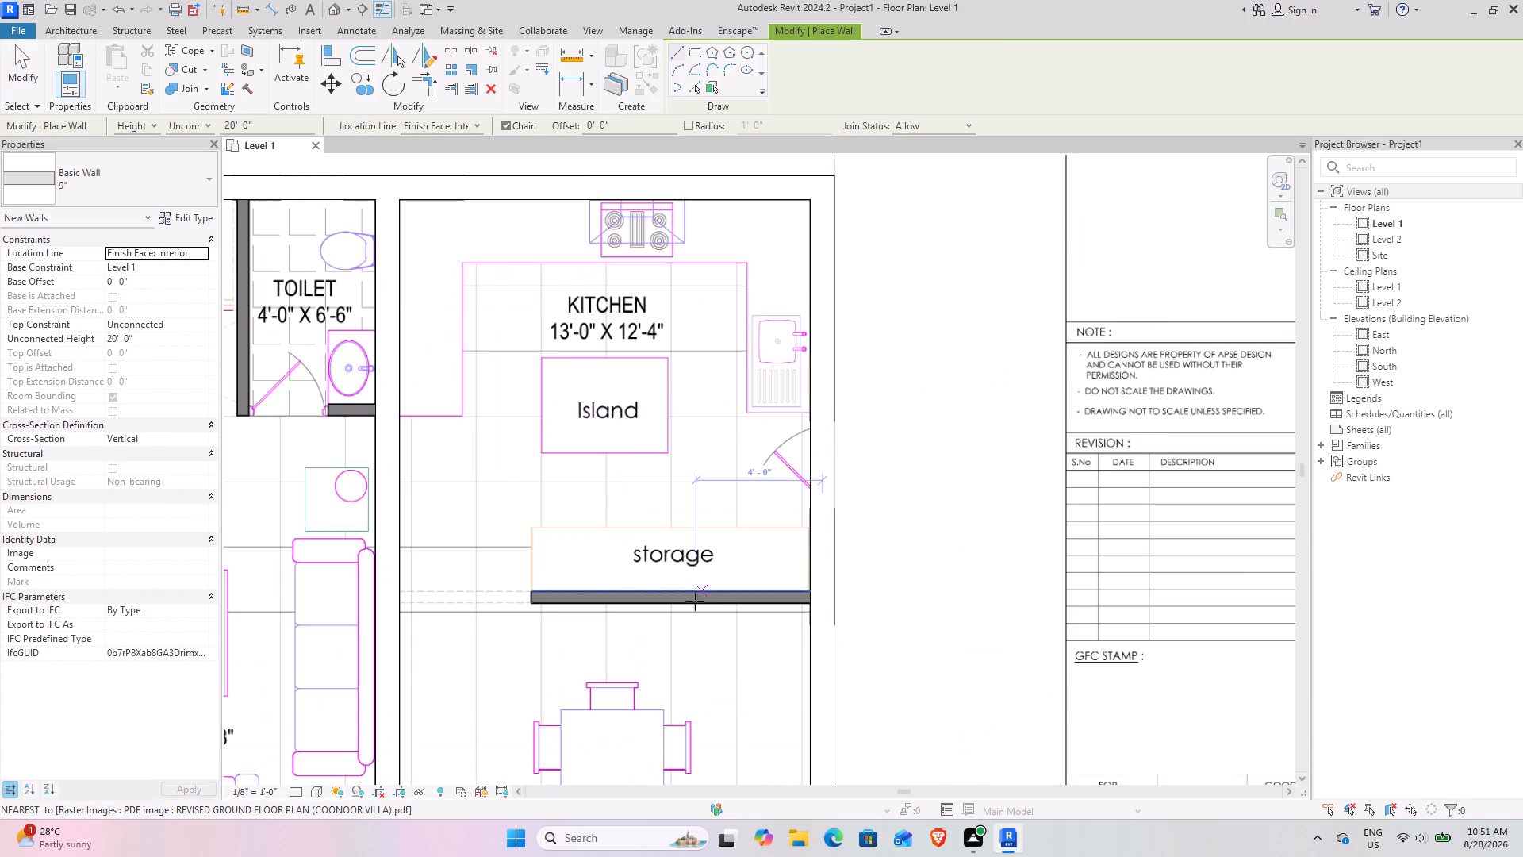
{"action": "scroll", "coordinate": [669, 614], "scroll_direction": "up", "scroll_amount": 6}
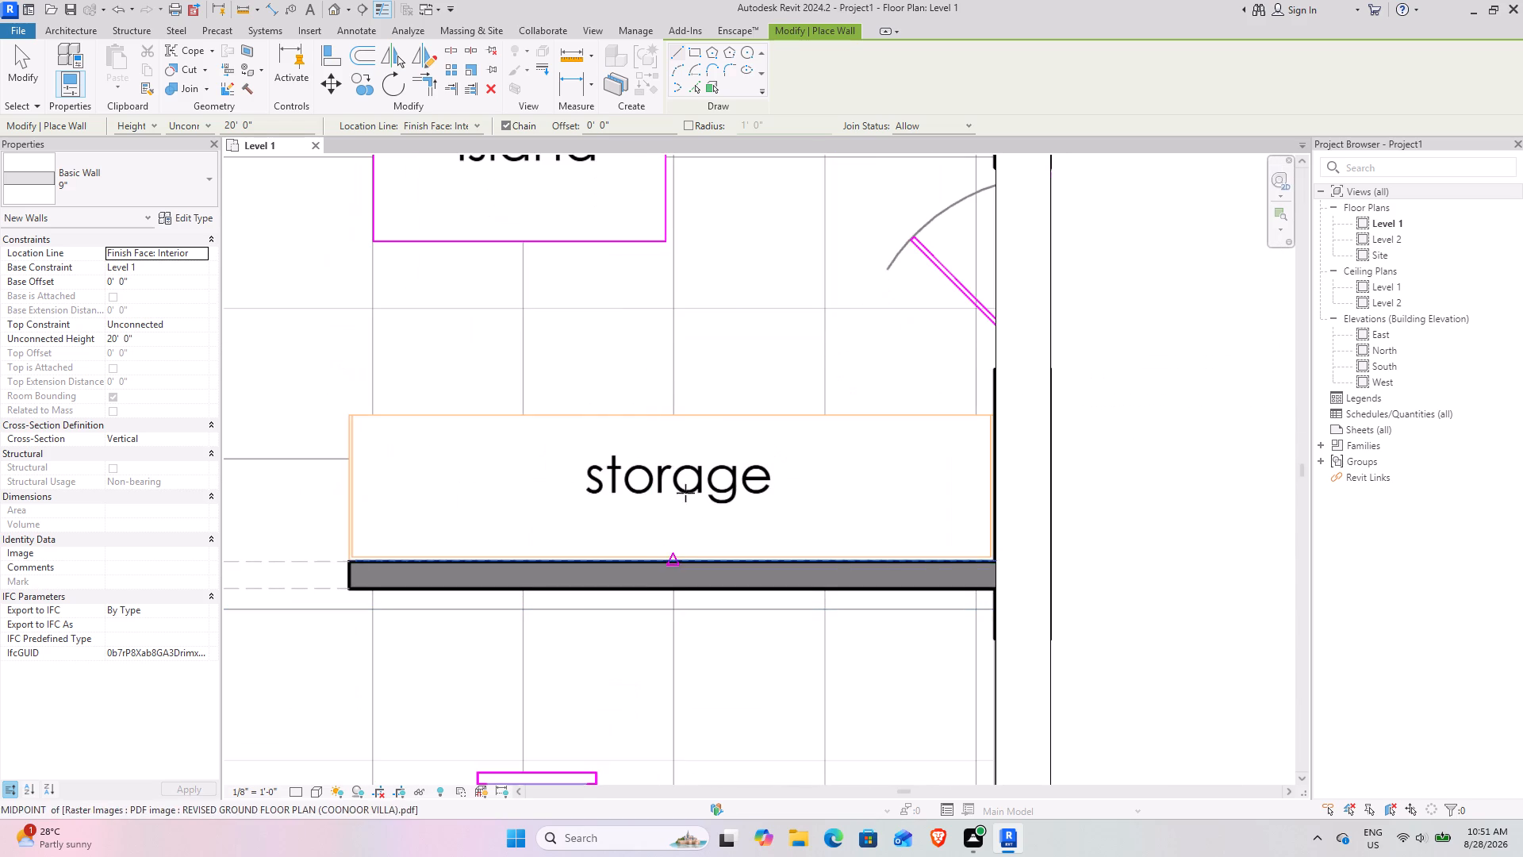
{"action": "left_click", "coordinate": [690, 89]}
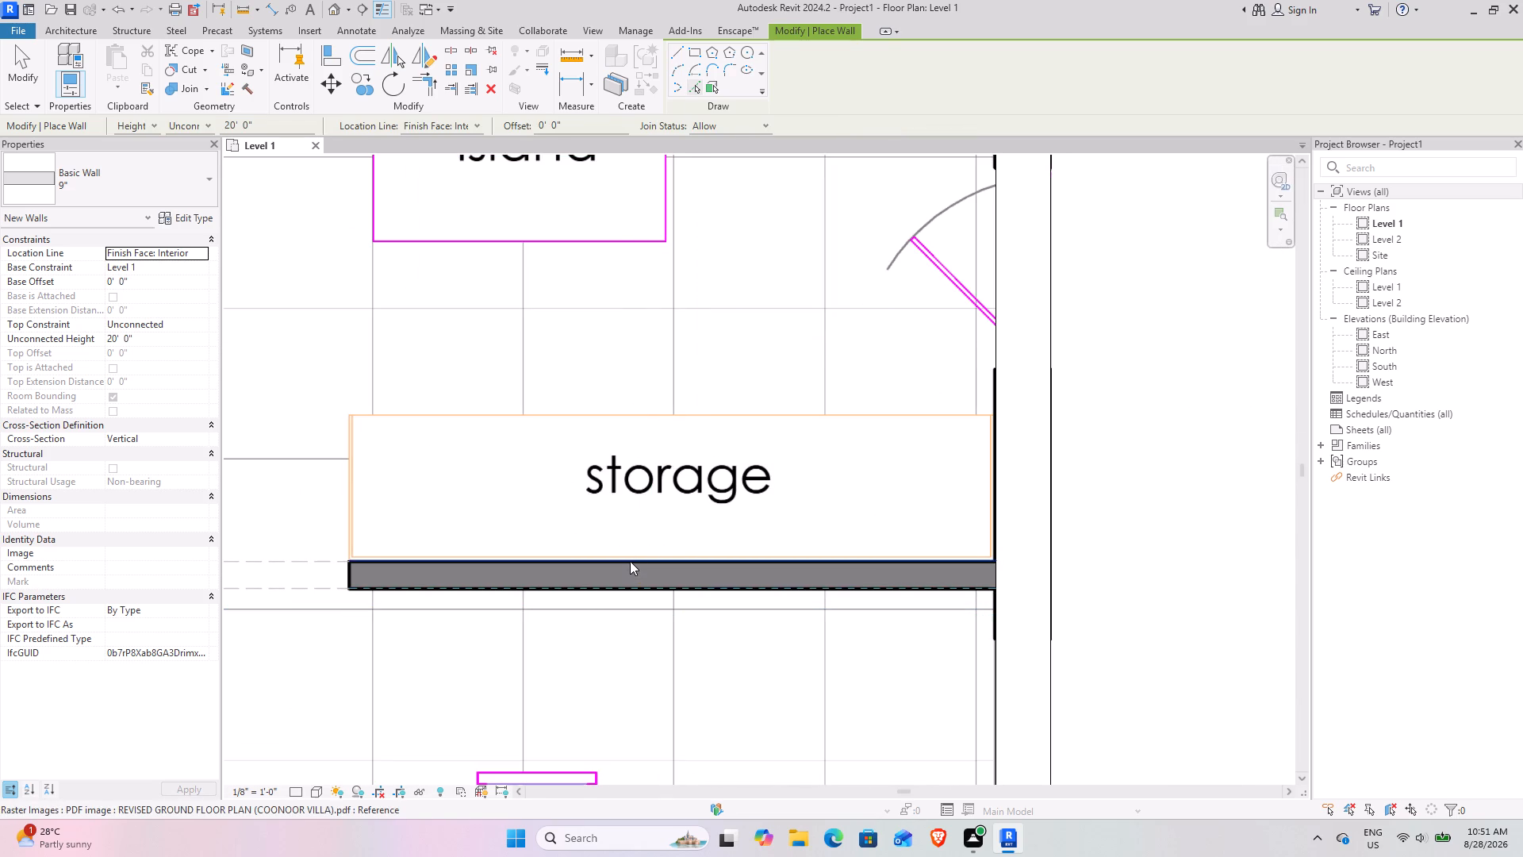
{"action": "left_click", "coordinate": [630, 561]}
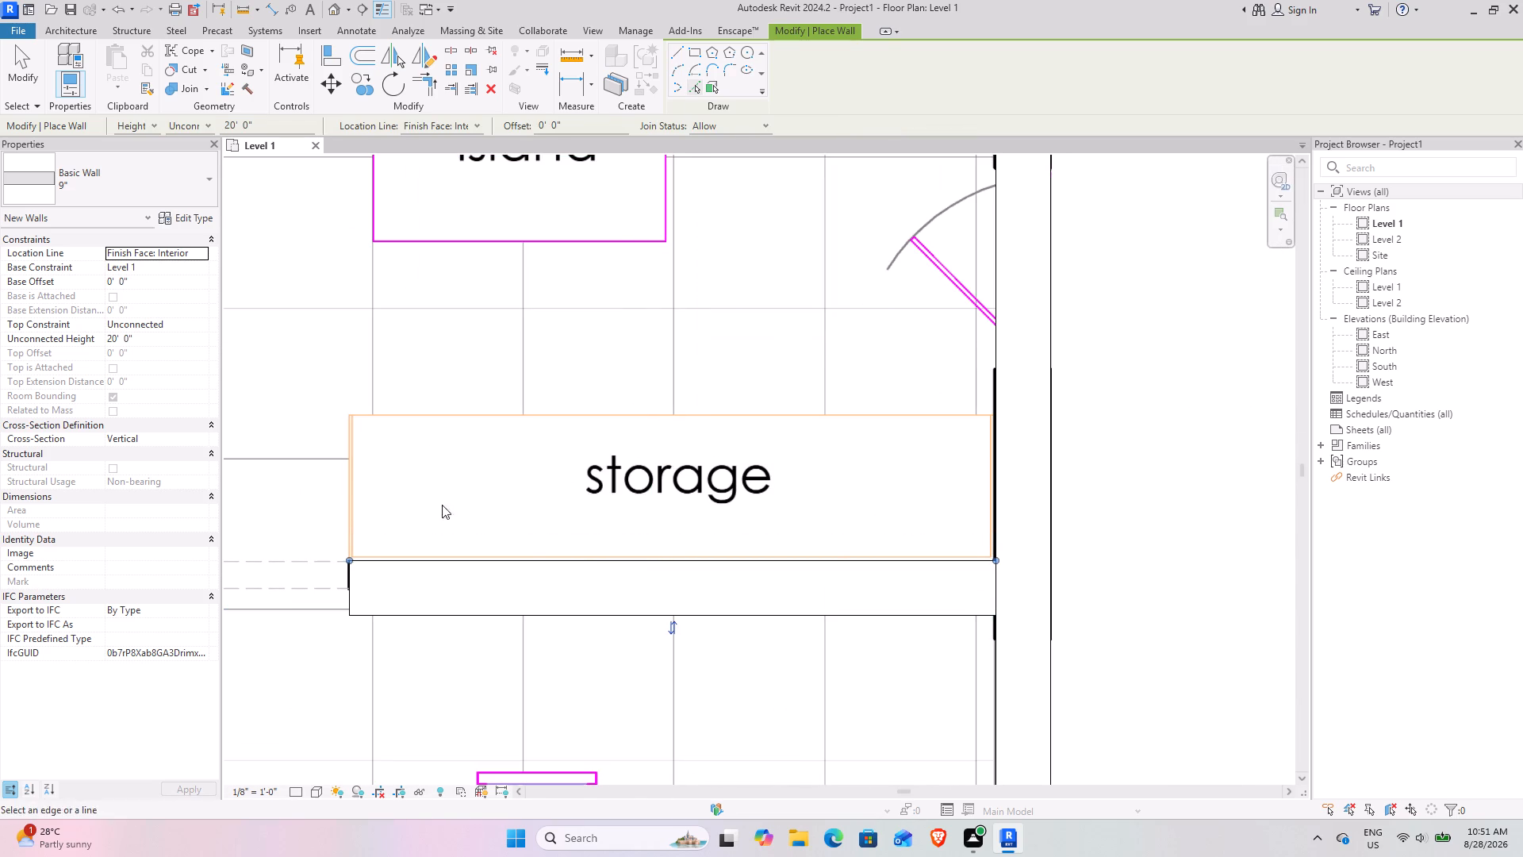
{"action": "scroll", "coordinate": [553, 494], "scroll_direction": "down", "scroll_amount": 9}
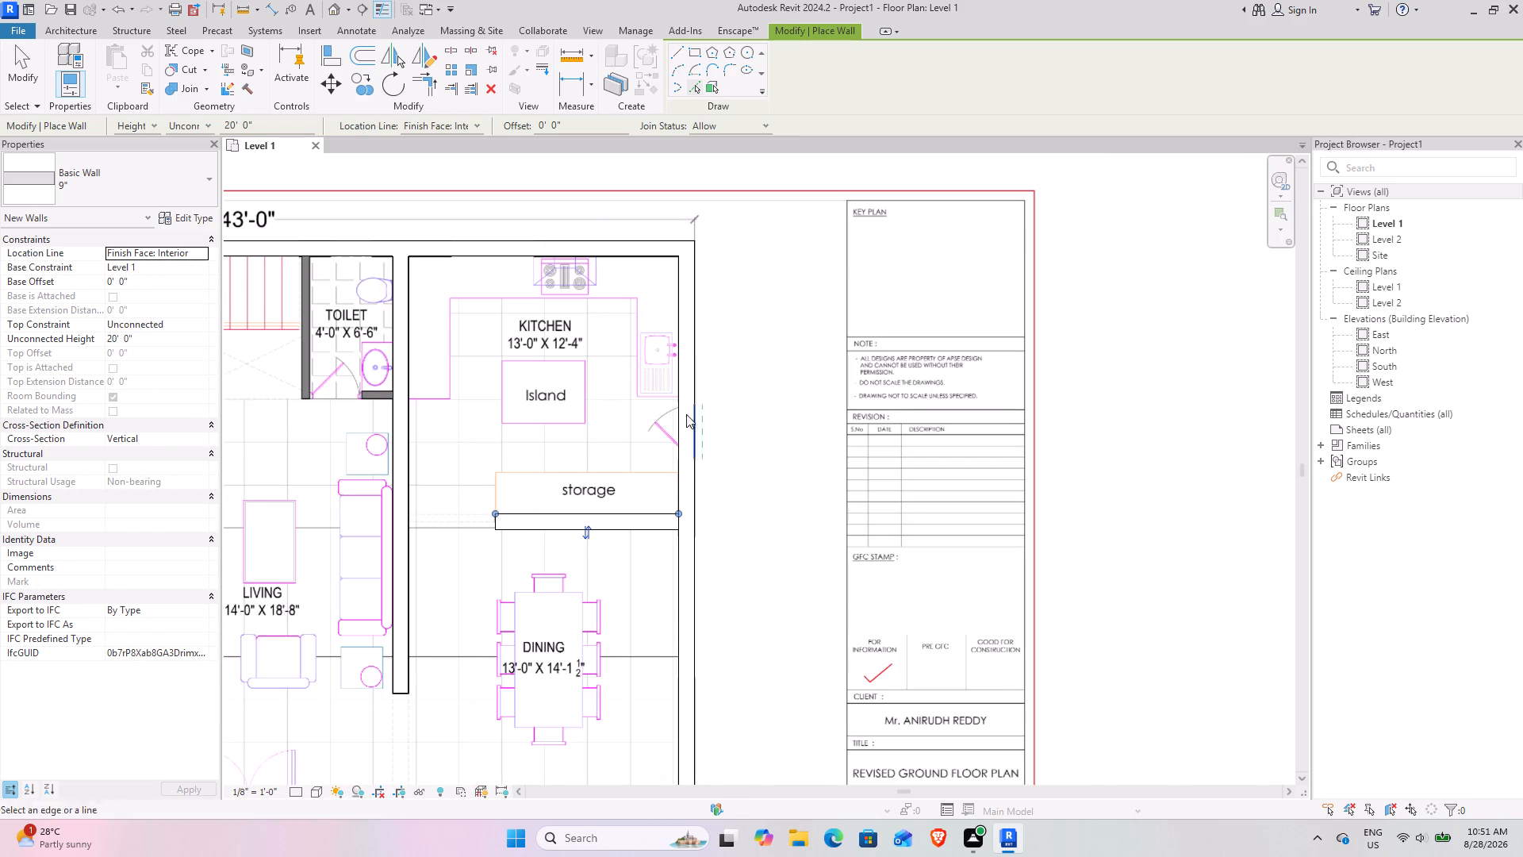
Undo the 9" wall placed on the partition between the Kitchen storage and Dining.
{"action": "left_click", "coordinate": [119, 11]}
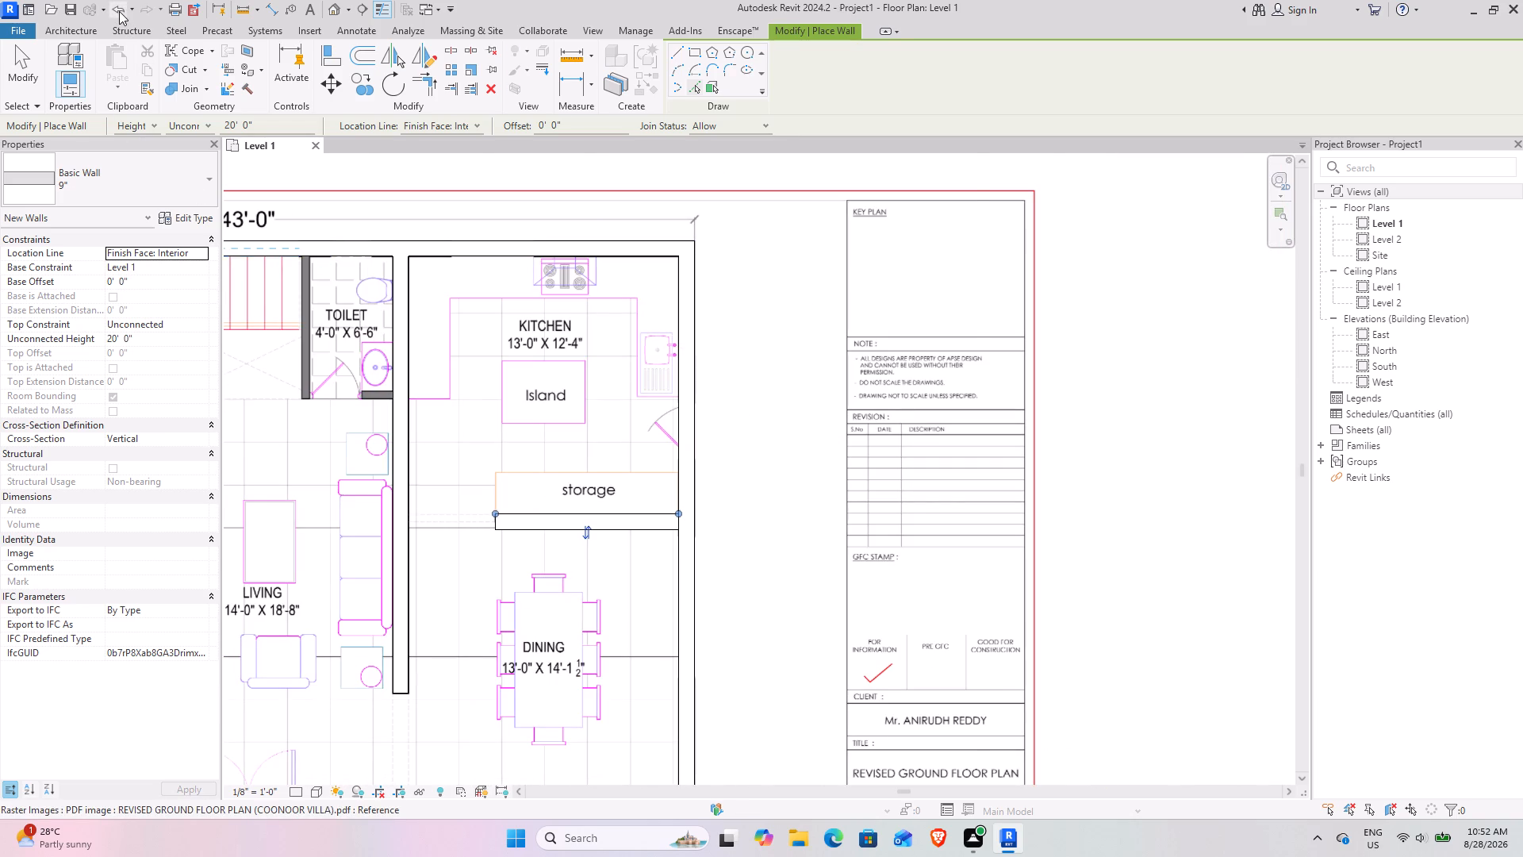
Duplicate the 9" basic wall type under the name 4.5".
{"action": "left_click", "coordinate": [205, 206]}
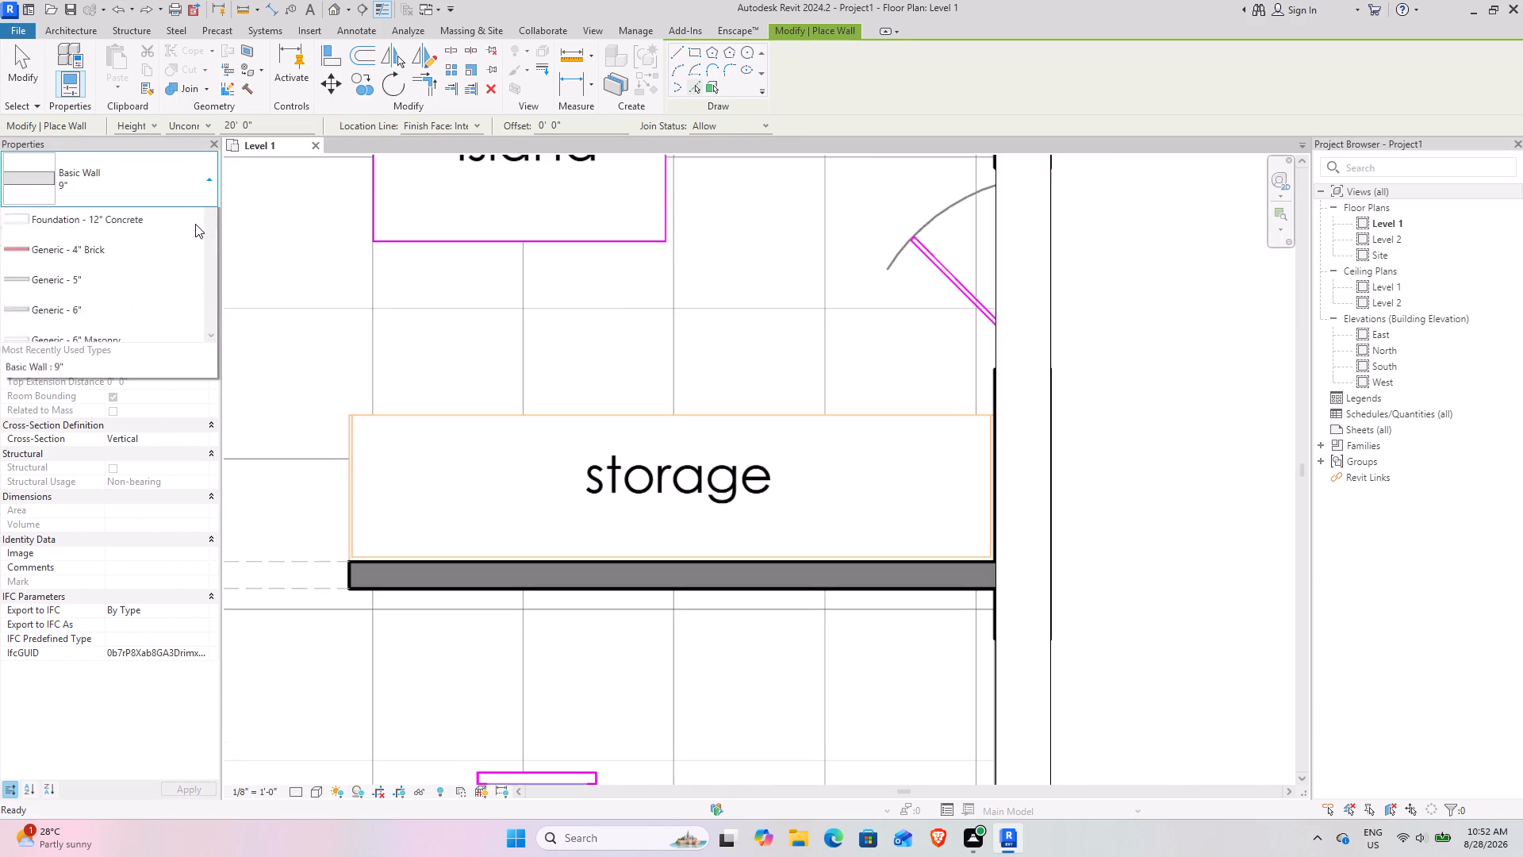
{"action": "left_click", "coordinate": [182, 167]}
{"action": "left_click", "coordinate": [190, 209]}
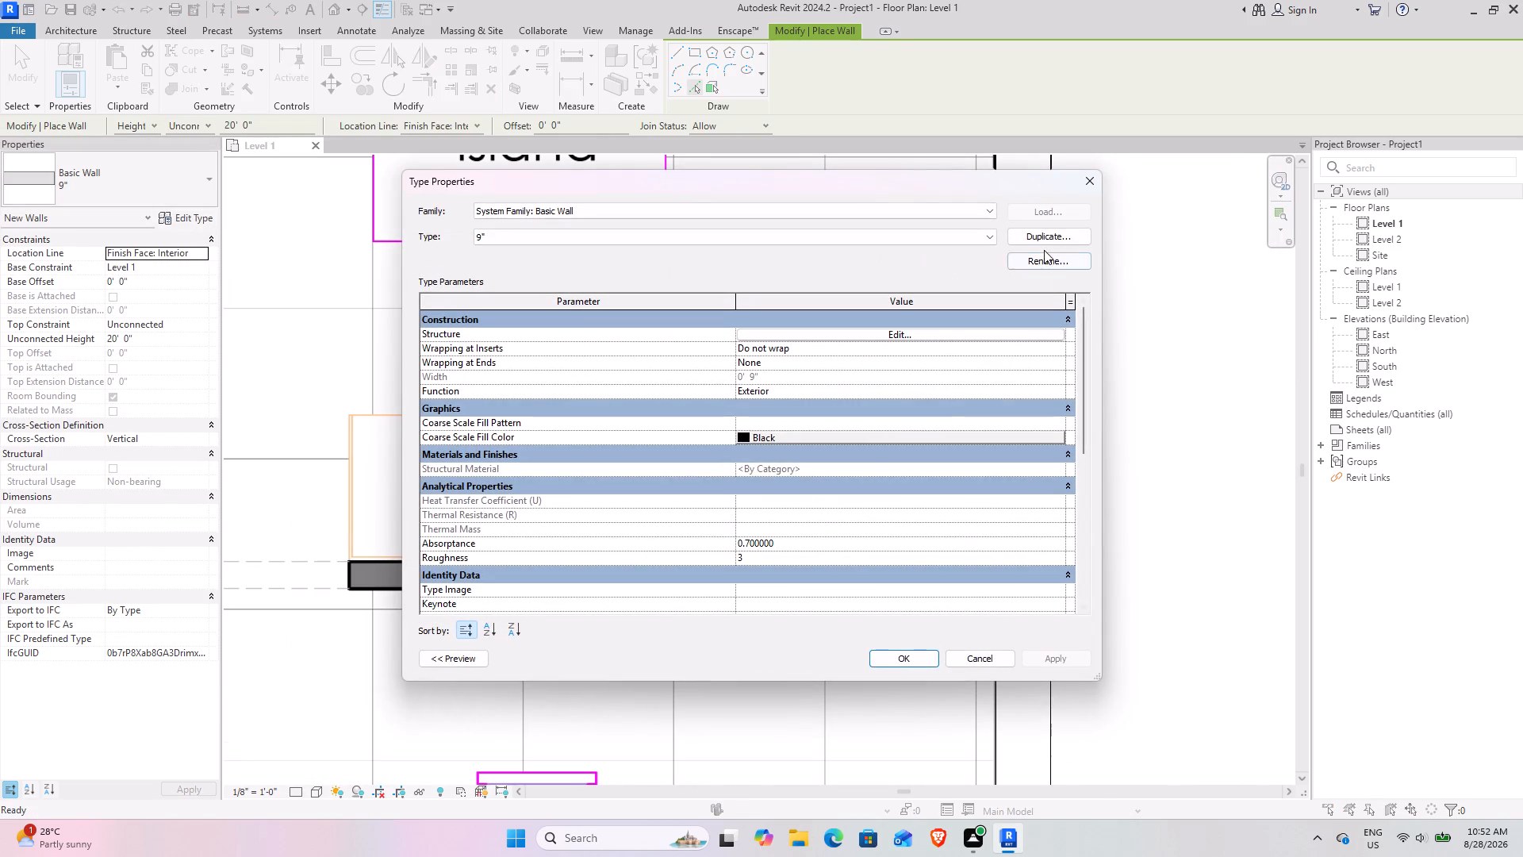
{"action": "left_click", "coordinate": [1042, 244]}
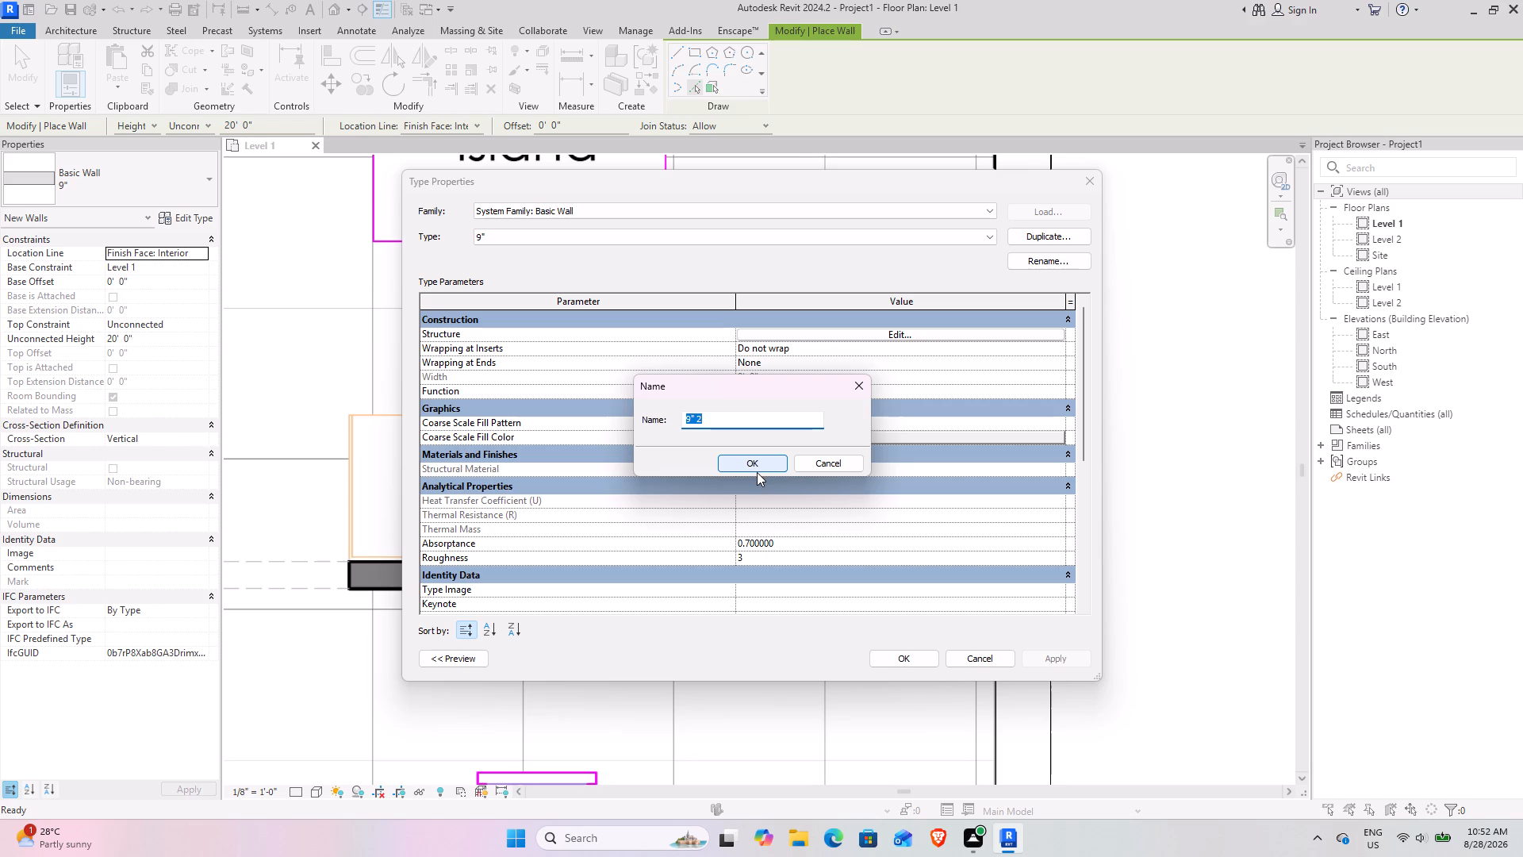
{"action": "type", "text": "4'"}
{"action": "key", "text": "BackSpace"}
{"action": "key", "text": "period"}
{"action": "type", "text": "5\""}
{"action": "key", "text": "Return"}
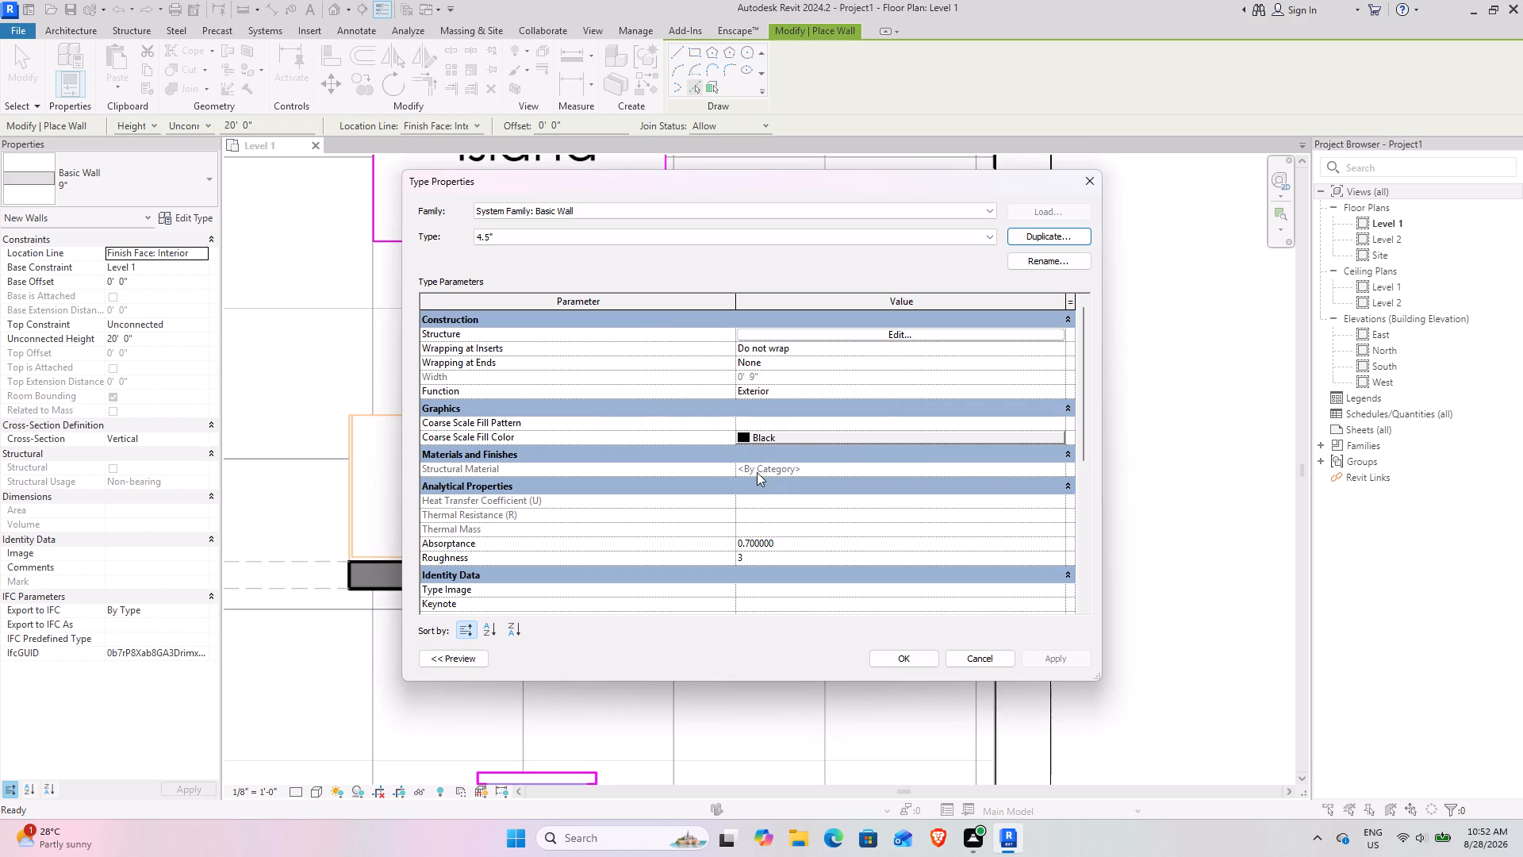
Set the structure layer thickness of the 4.5" wall type to 4.5" and apply the type changes.
{"action": "left_click", "coordinate": [916, 332]}
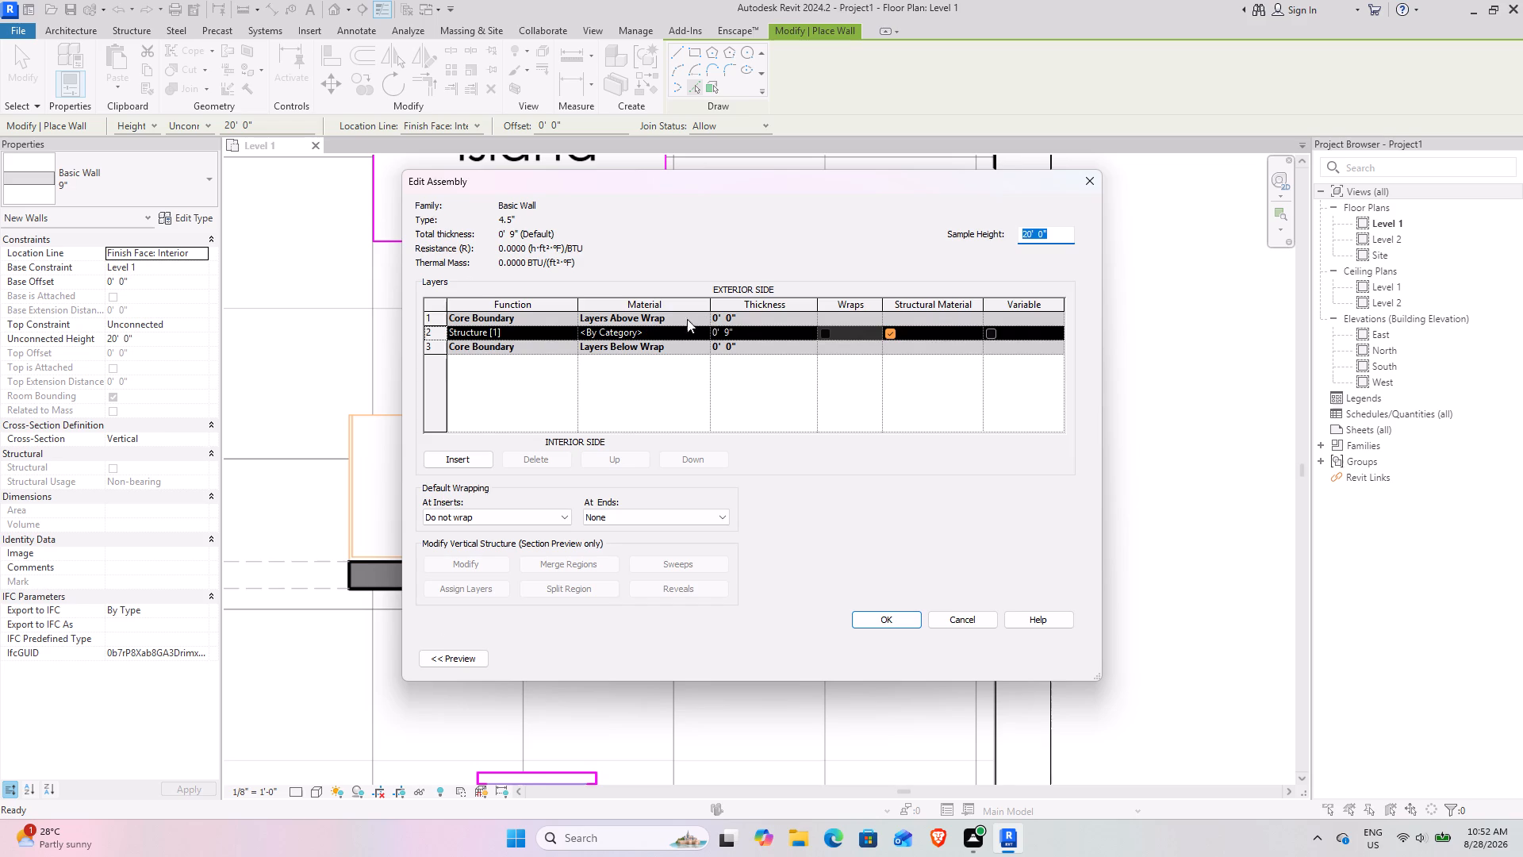
{"action": "left_click", "coordinate": [779, 329]}
{"action": "type", "text": "4.5\""}
{"action": "key", "text": "Return"}
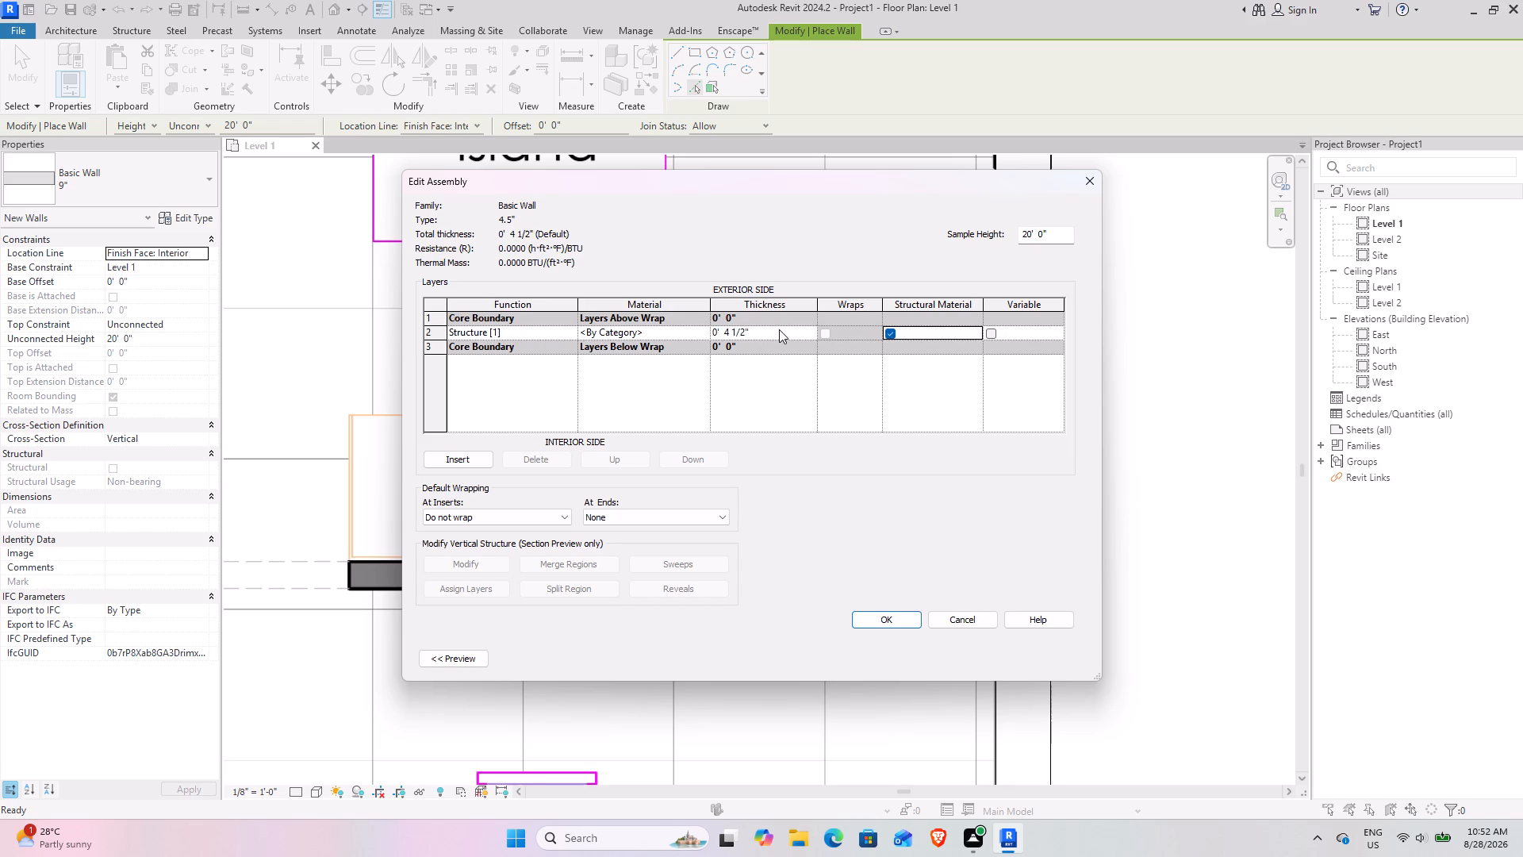
{"action": "left_click", "coordinate": [895, 617]}
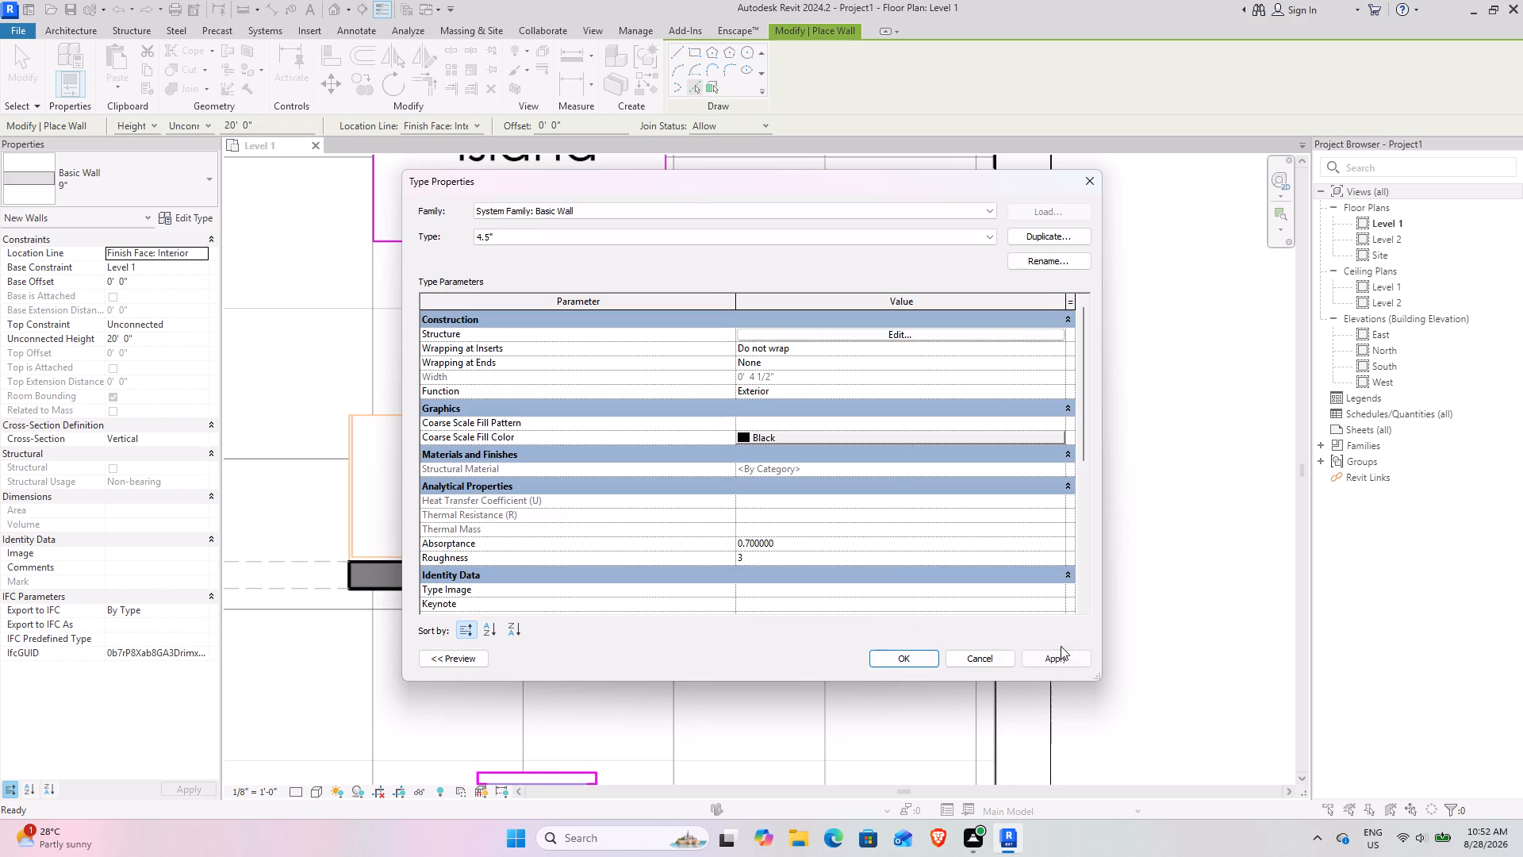
{"action": "left_click", "coordinate": [1063, 652]}
{"action": "left_click", "coordinate": [899, 652]}
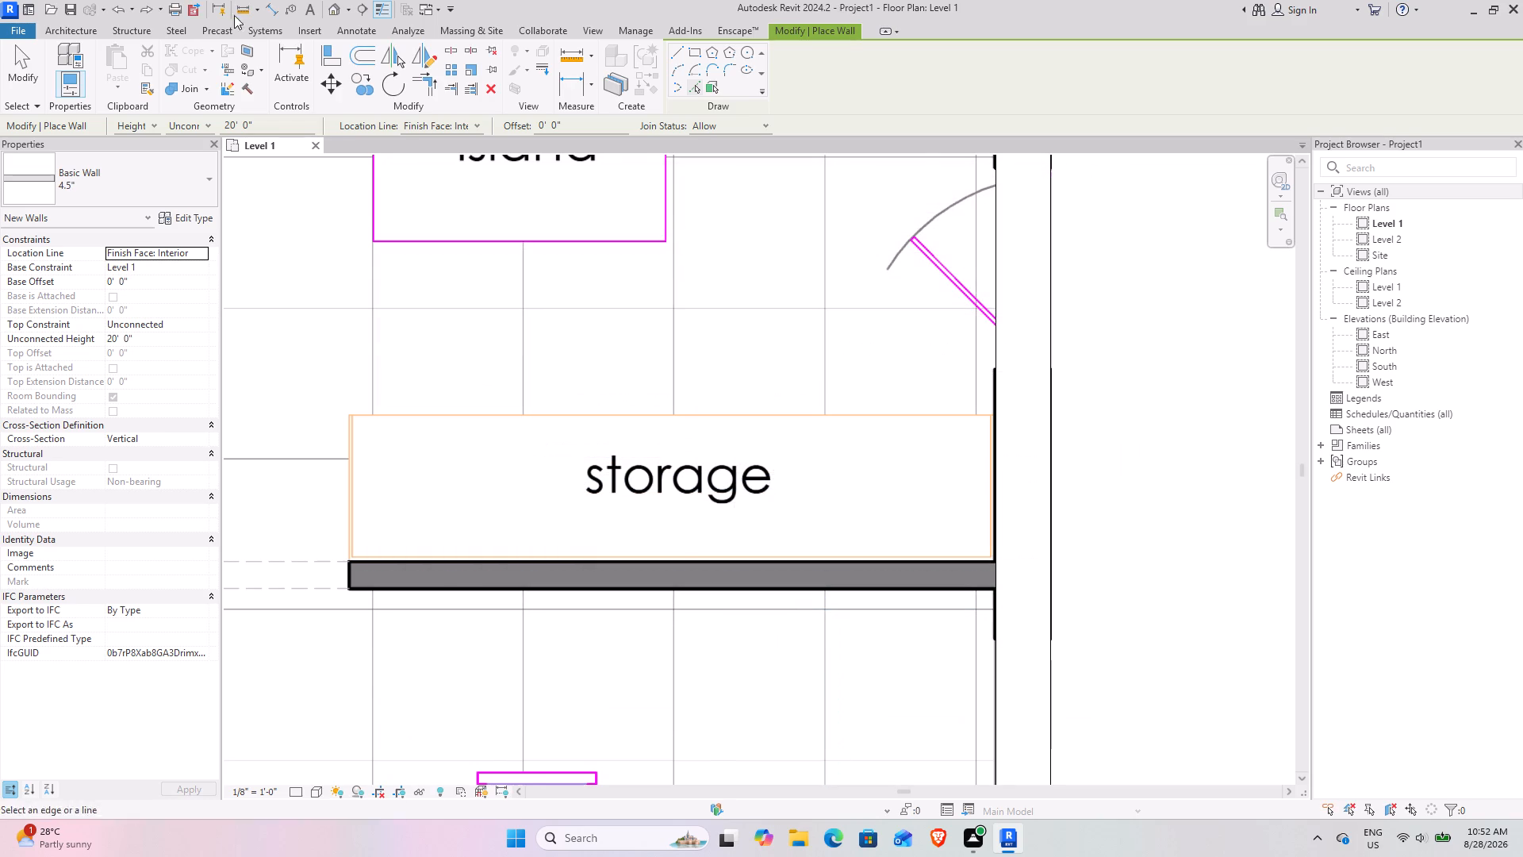
Place a 4.5" wall on the storage-side edge of the partition between the Kitchen storage and Dining by picking the PDF line.
{"action": "left_click", "coordinate": [692, 86]}
{"action": "left_click", "coordinate": [711, 567]}
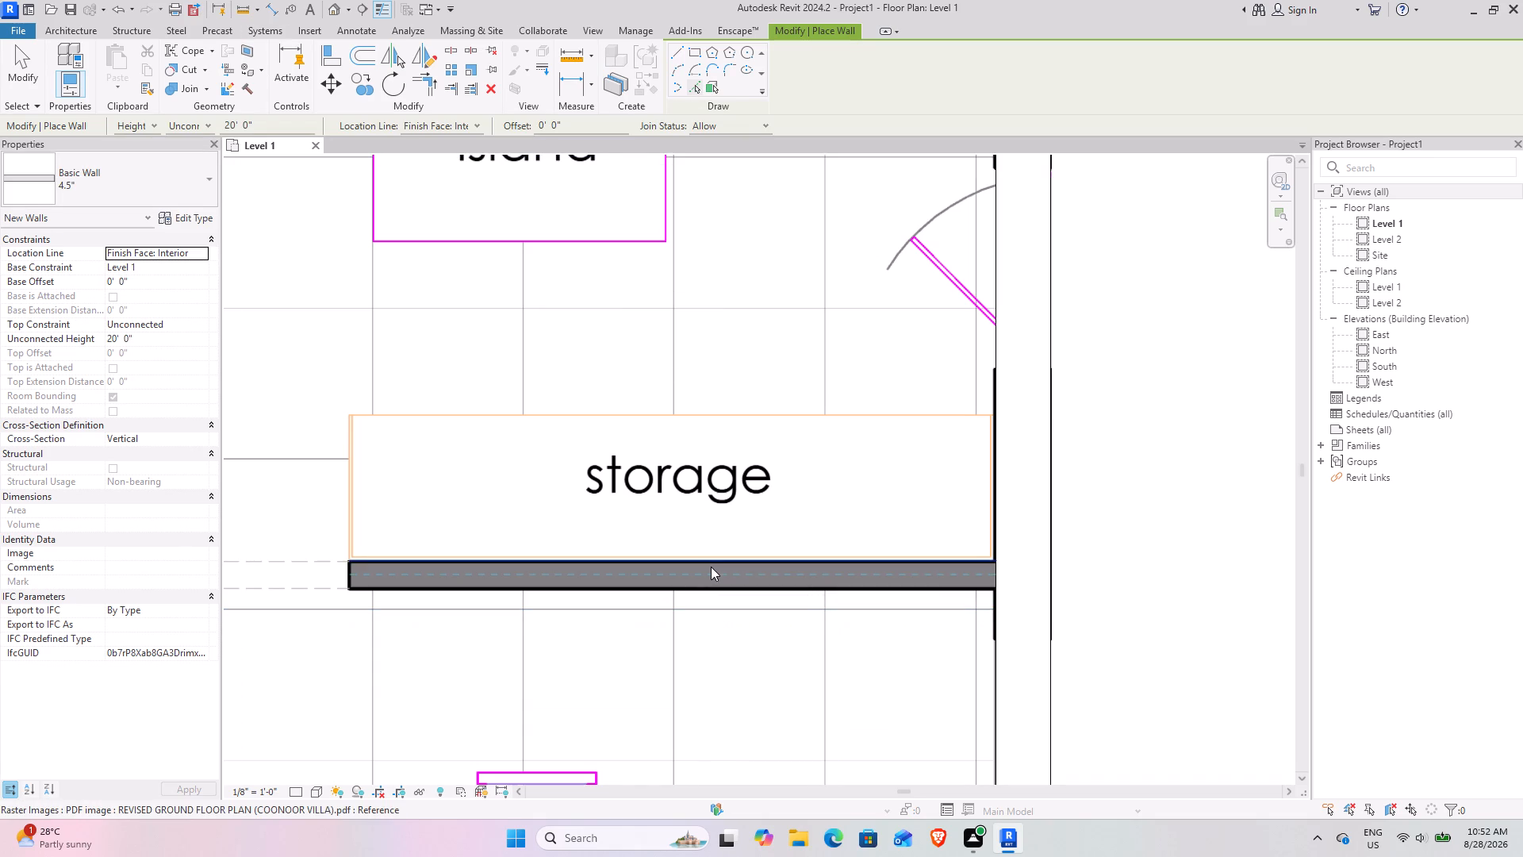
Place 4.5" walls on the inner edges of the 4'-0" x 6'-6" toilet's short door-side wall and its staircase-side wall.
{"action": "scroll", "coordinate": [372, 376], "scroll_direction": "down", "scroll_amount": 9}
{"action": "middle_click_drag", "start_coordinate": [370, 375], "coordinate": [646, 422]}
{"action": "scroll", "coordinate": [685, 491], "scroll_direction": "up", "scroll_amount": 4}
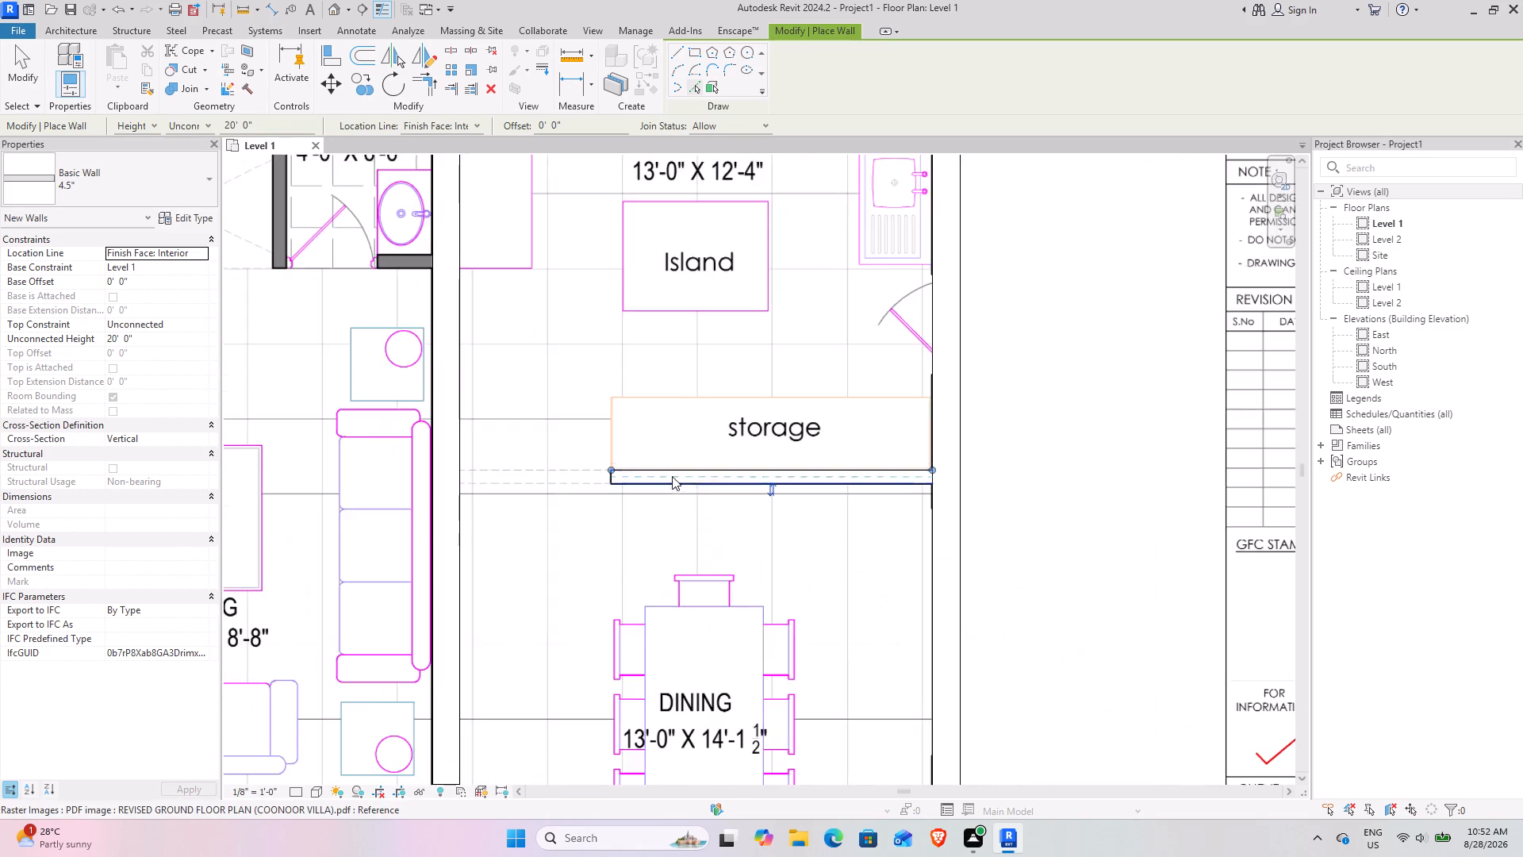
{"action": "scroll", "coordinate": [672, 476], "scroll_direction": "up", "scroll_amount": 16}
{"action": "scroll", "coordinate": [494, 473], "scroll_direction": "down", "scroll_amount": 10}
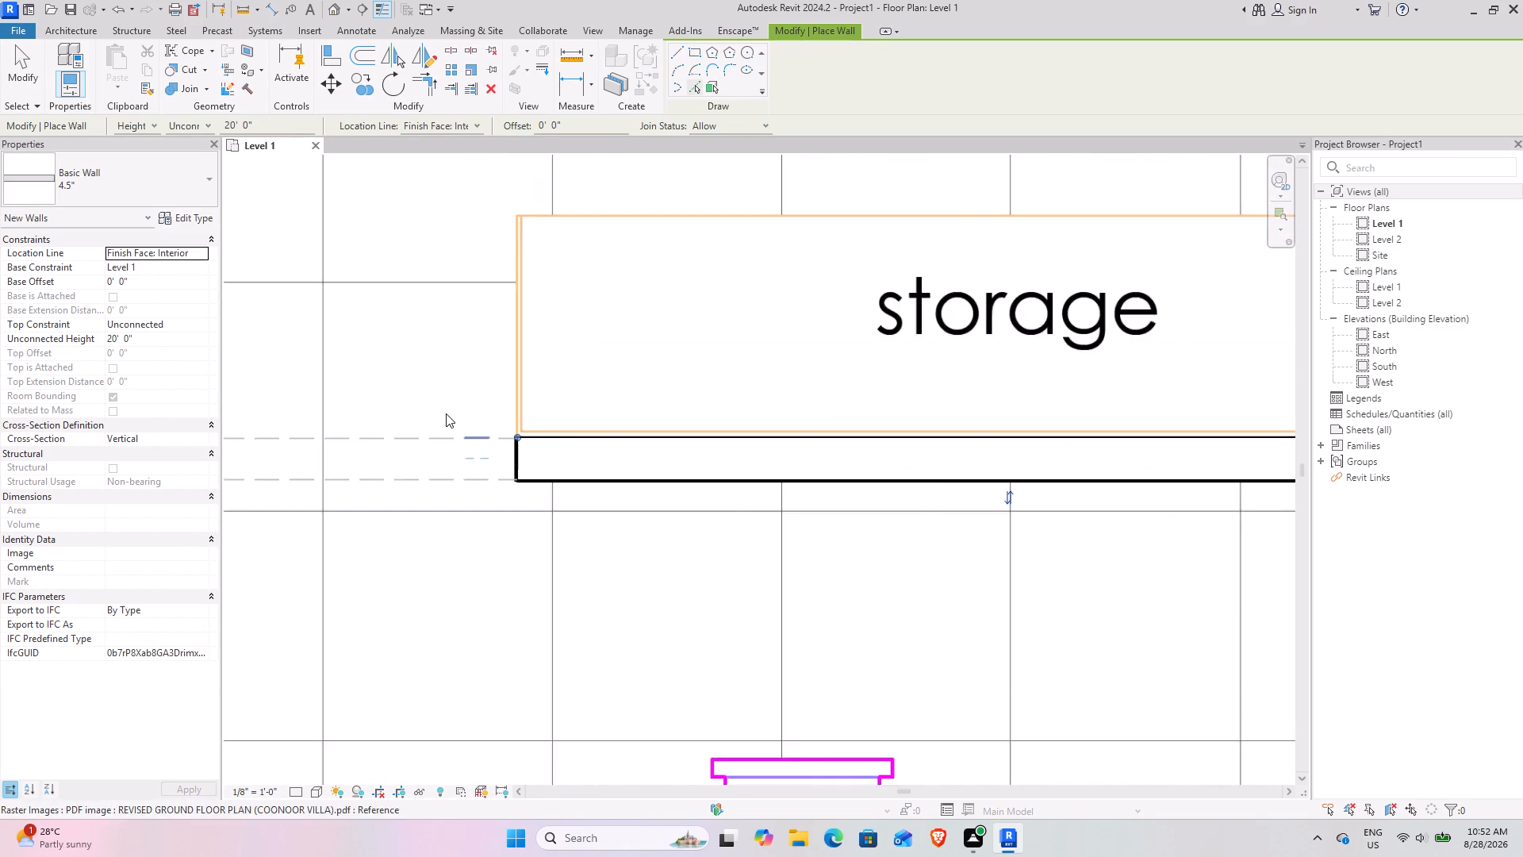
{"action": "scroll", "coordinate": [446, 413], "scroll_direction": "down", "scroll_amount": 8}
{"action": "middle_click_drag", "start_coordinate": [391, 376], "coordinate": [762, 509]}
{"action": "scroll", "coordinate": [654, 387], "scroll_direction": "up", "scroll_amount": 11}
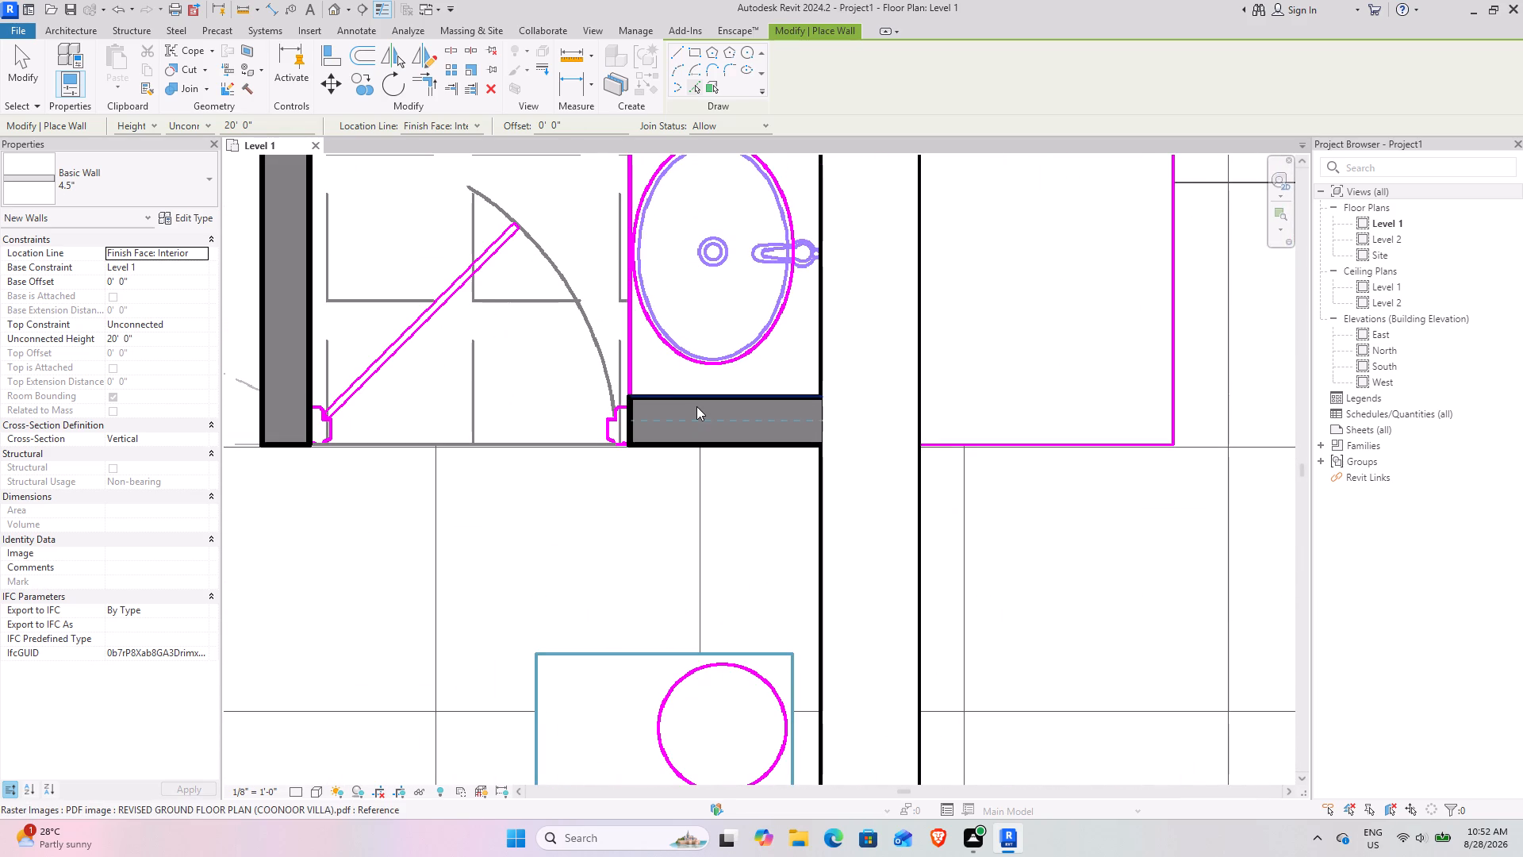
{"action": "left_click", "coordinate": [696, 398]}
{"action": "left_click", "coordinate": [303, 395]}
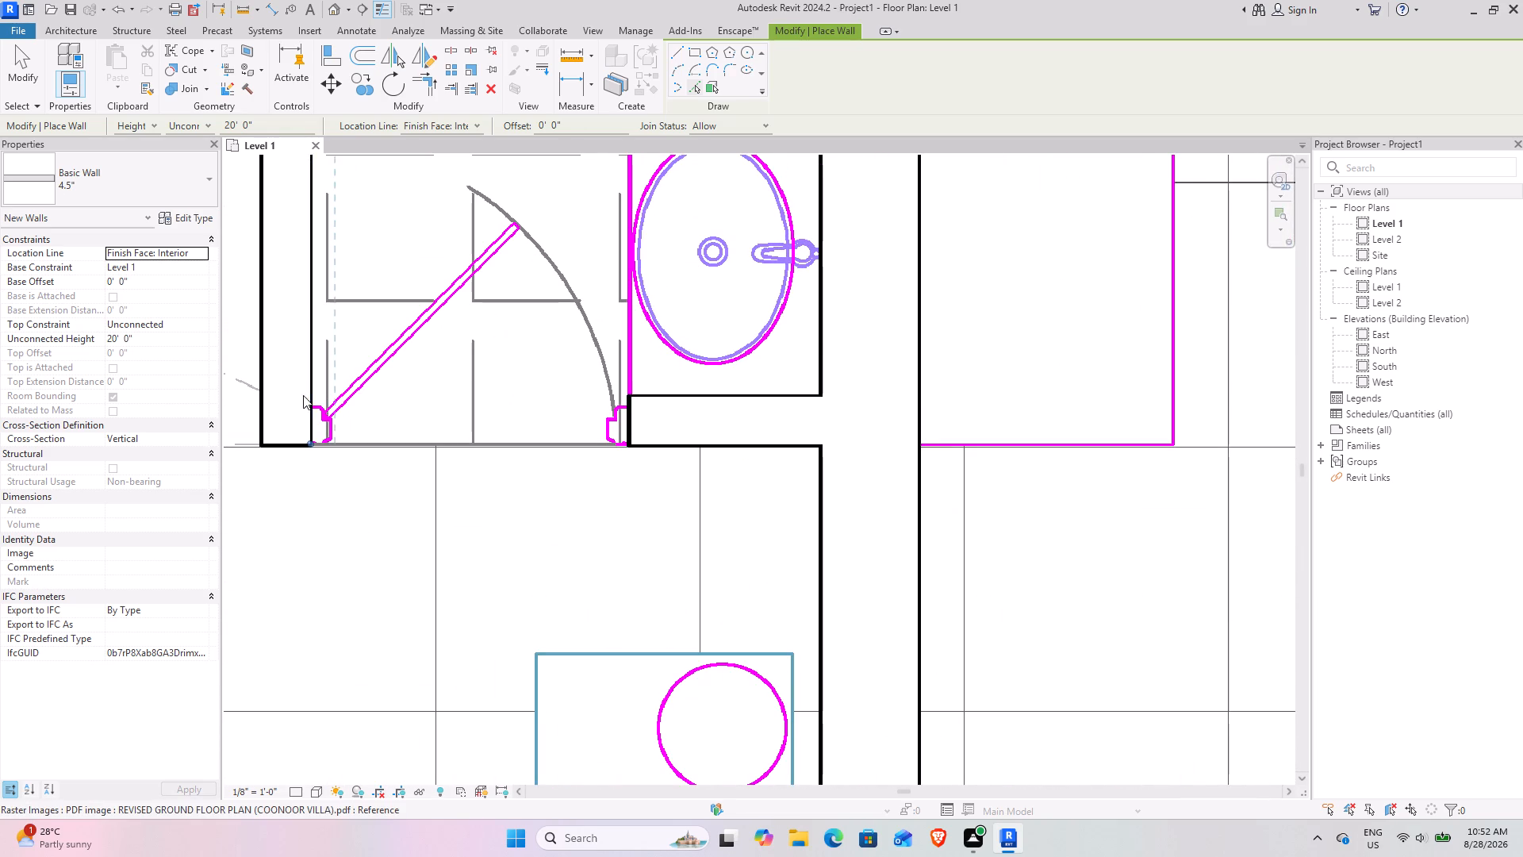
Trim/extend the small toilet's staircase-side wall and short door-side wall to meet at a corner.
{"action": "scroll", "coordinate": [378, 389], "scroll_direction": "down", "scroll_amount": 9}
{"action": "middle_click_drag", "start_coordinate": [397, 356], "coordinate": [543, 484]}
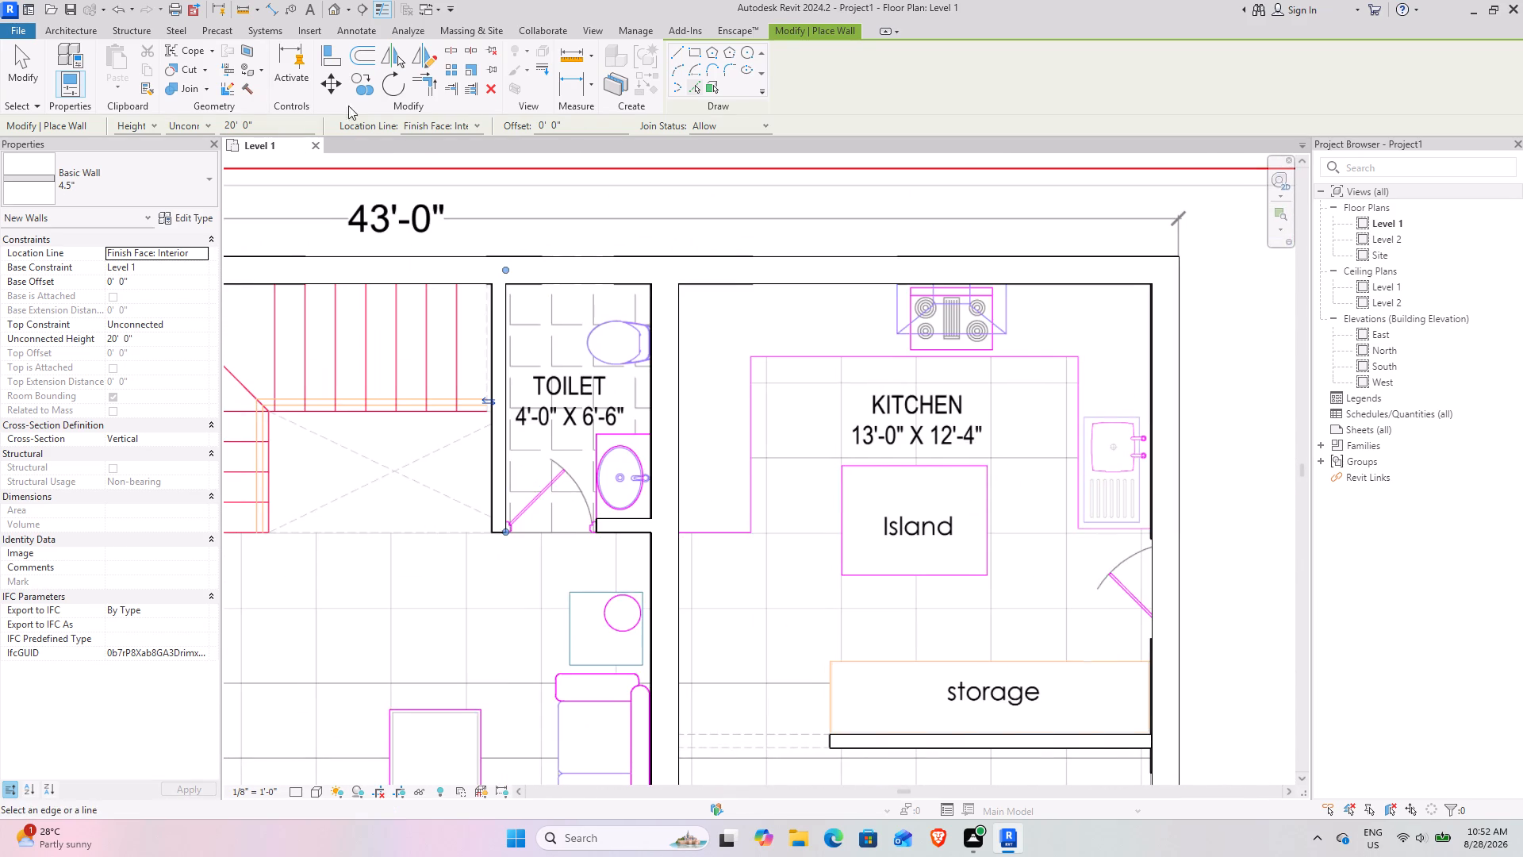
{"action": "left_click", "coordinate": [431, 87]}
{"action": "left_click", "coordinate": [504, 446]}
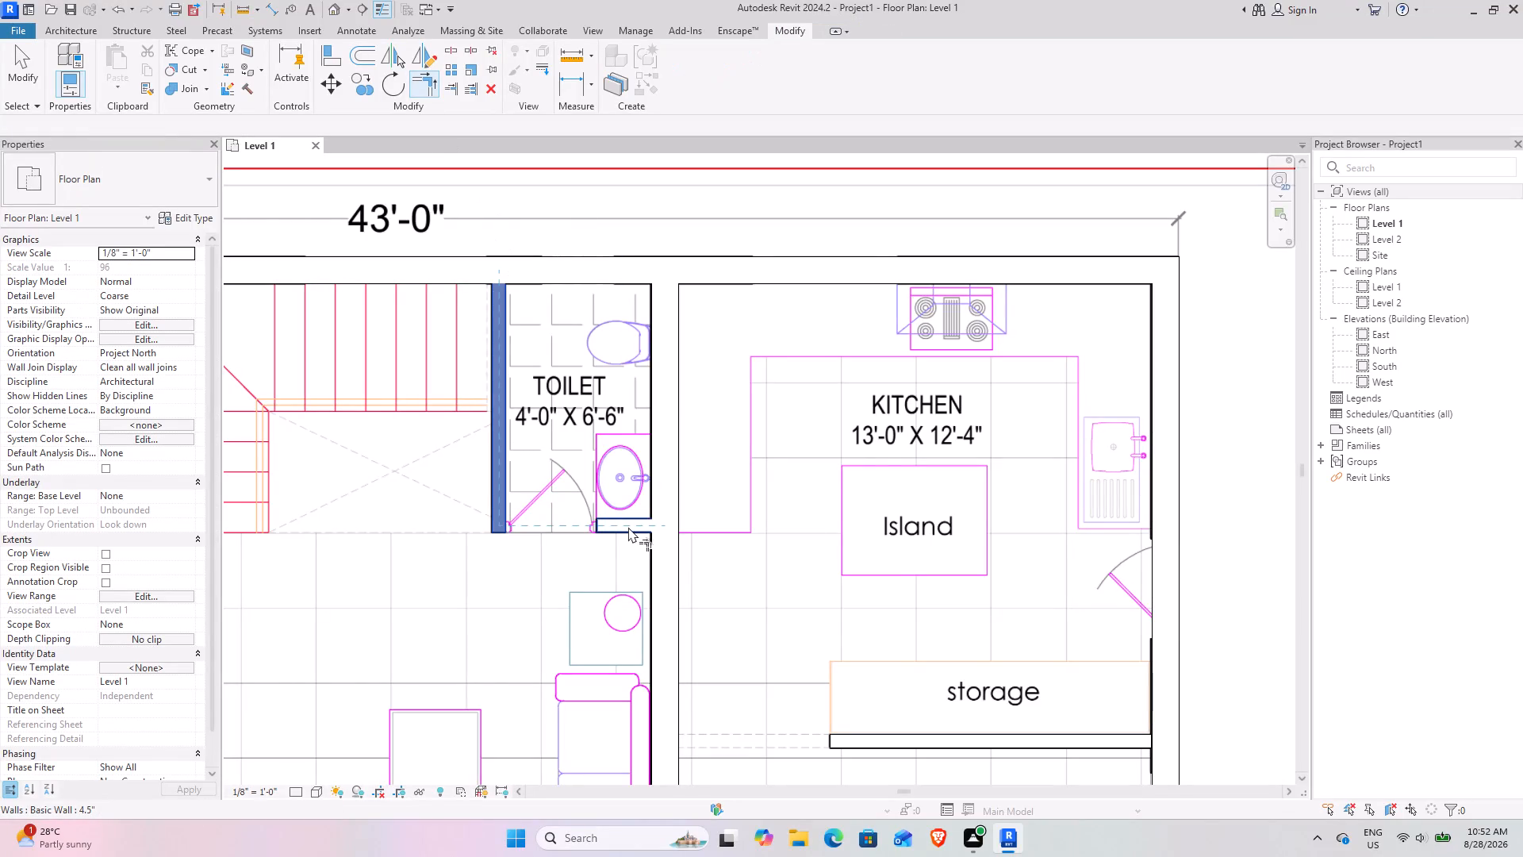
{"action": "left_click_drag", "start_coordinate": [632, 528], "coordinate": [632, 536]}
Place another wall like the small toilet's 4.5" wall on the toilet-side edge of the partition between Dress and the 6'-4" x 7'-6" Toilet.
{"action": "scroll", "coordinate": [435, 491], "scroll_direction": "down", "scroll_amount": 4}
{"action": "middle_click_drag", "start_coordinate": [453, 479], "coordinate": [774, 328]}
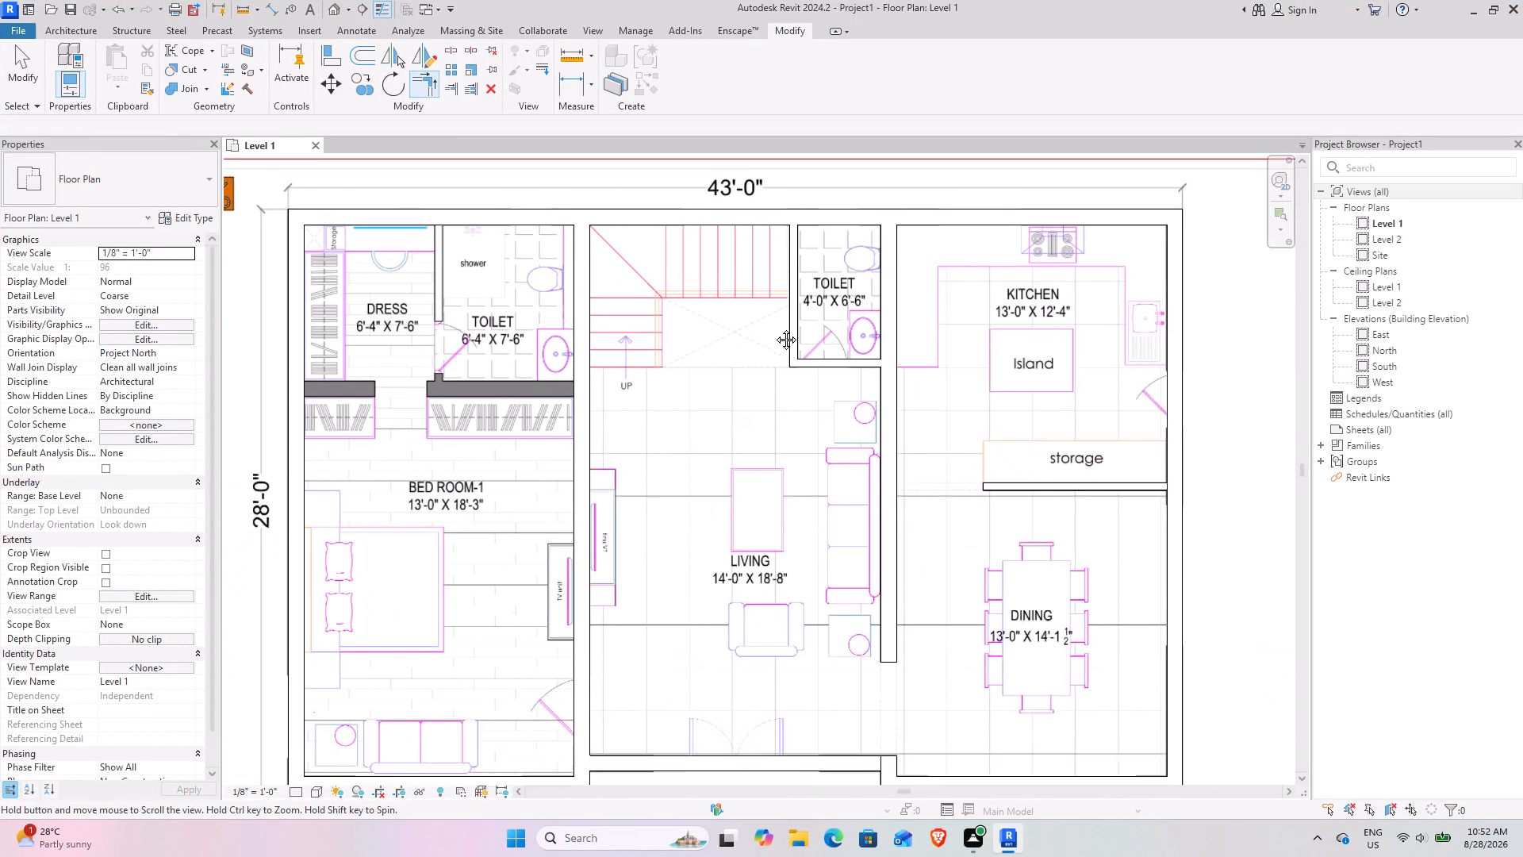
{"action": "middle_click_drag", "start_coordinate": [774, 328], "coordinate": [766, 303]}
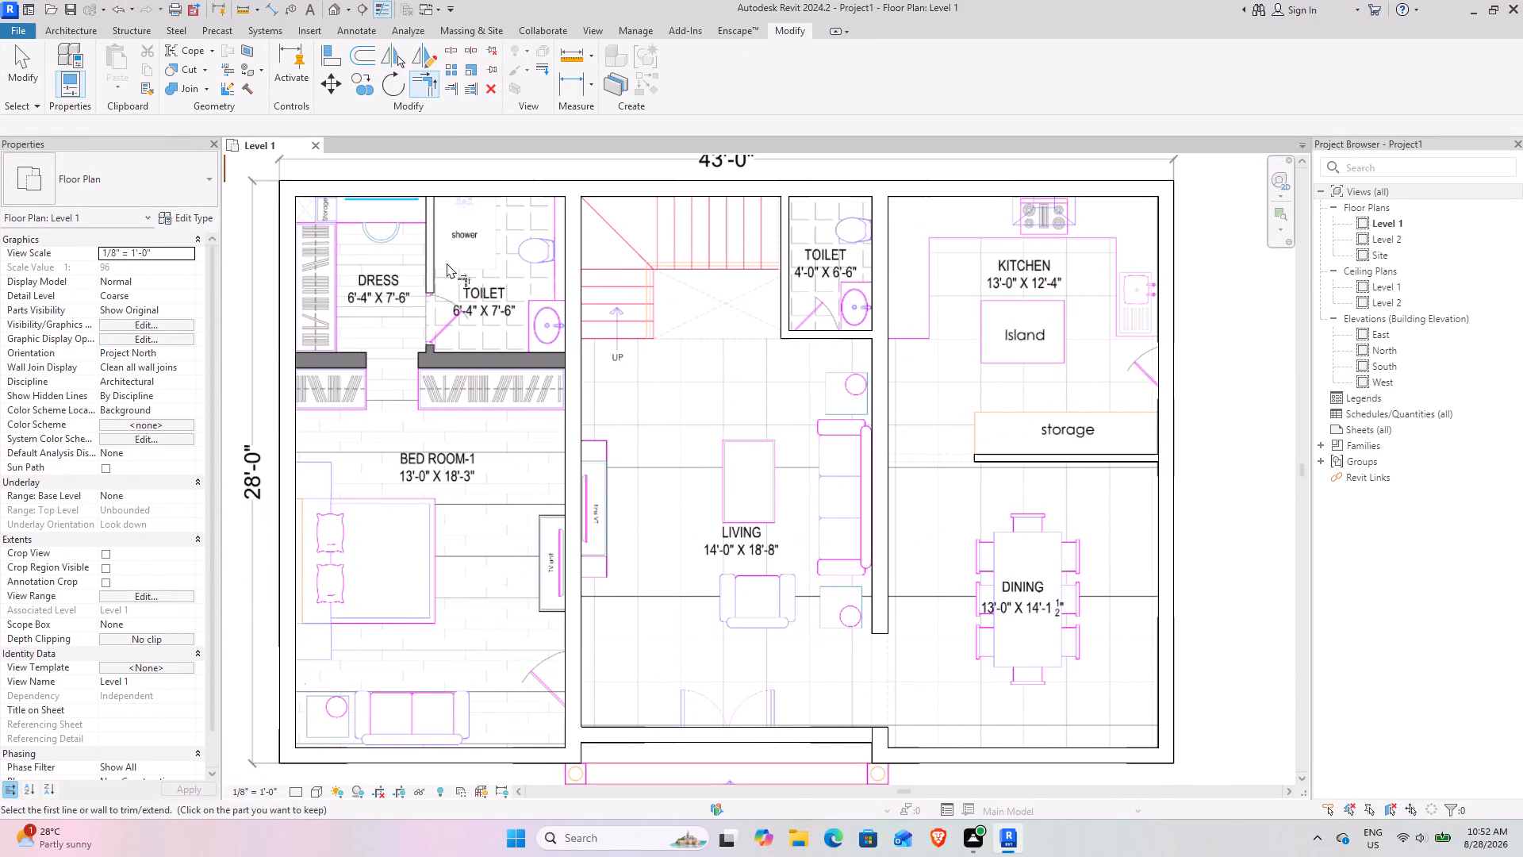
{"action": "scroll", "coordinate": [397, 214], "scroll_direction": "up", "scroll_amount": 8}
{"action": "scroll", "coordinate": [454, 362], "scroll_direction": "down", "scroll_amount": 4}
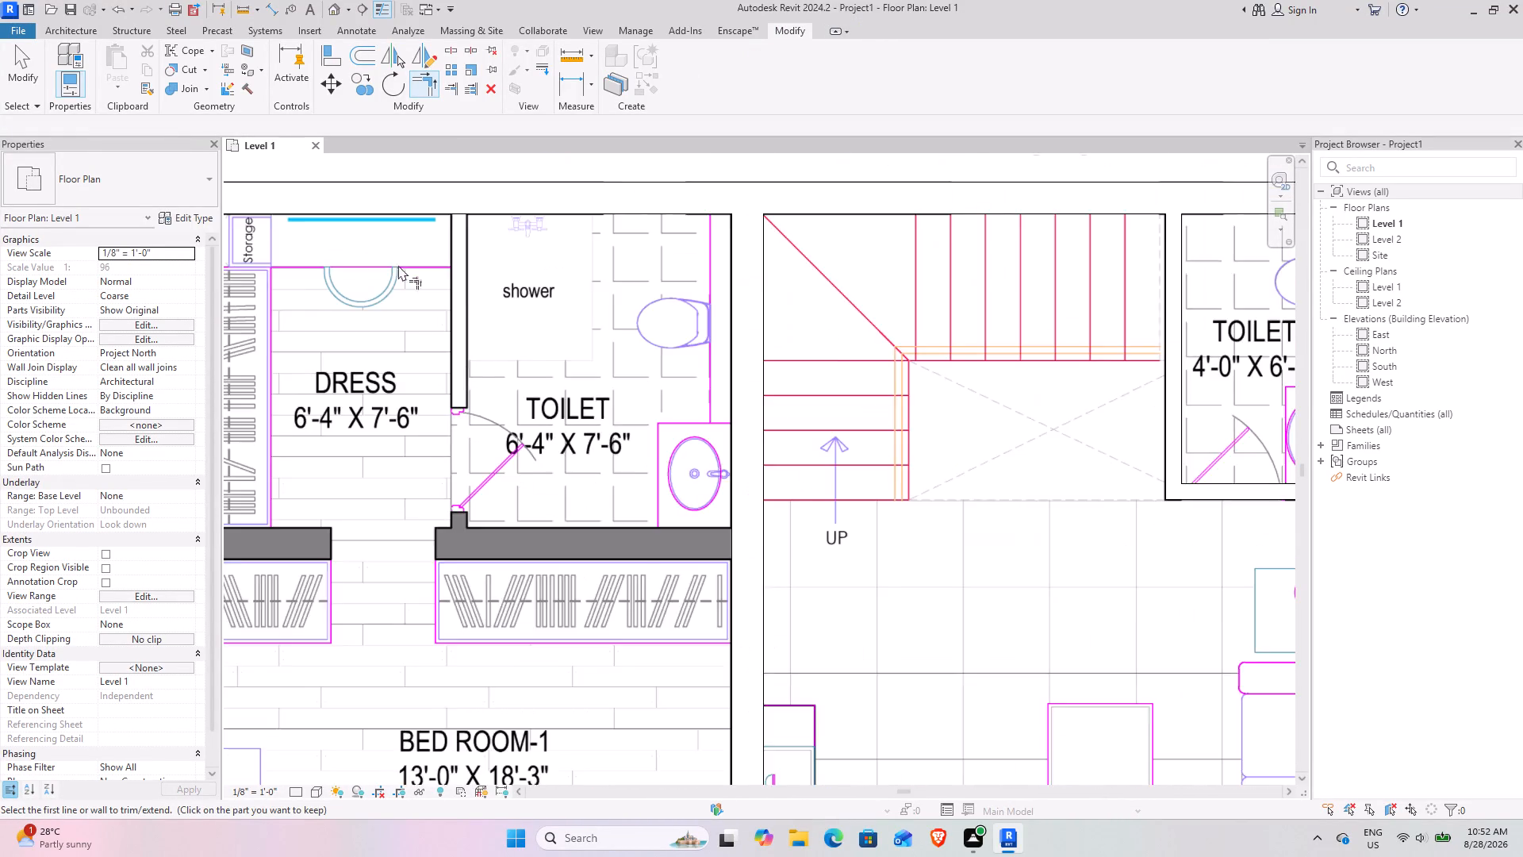
{"action": "left_click", "coordinate": [32, 74]}
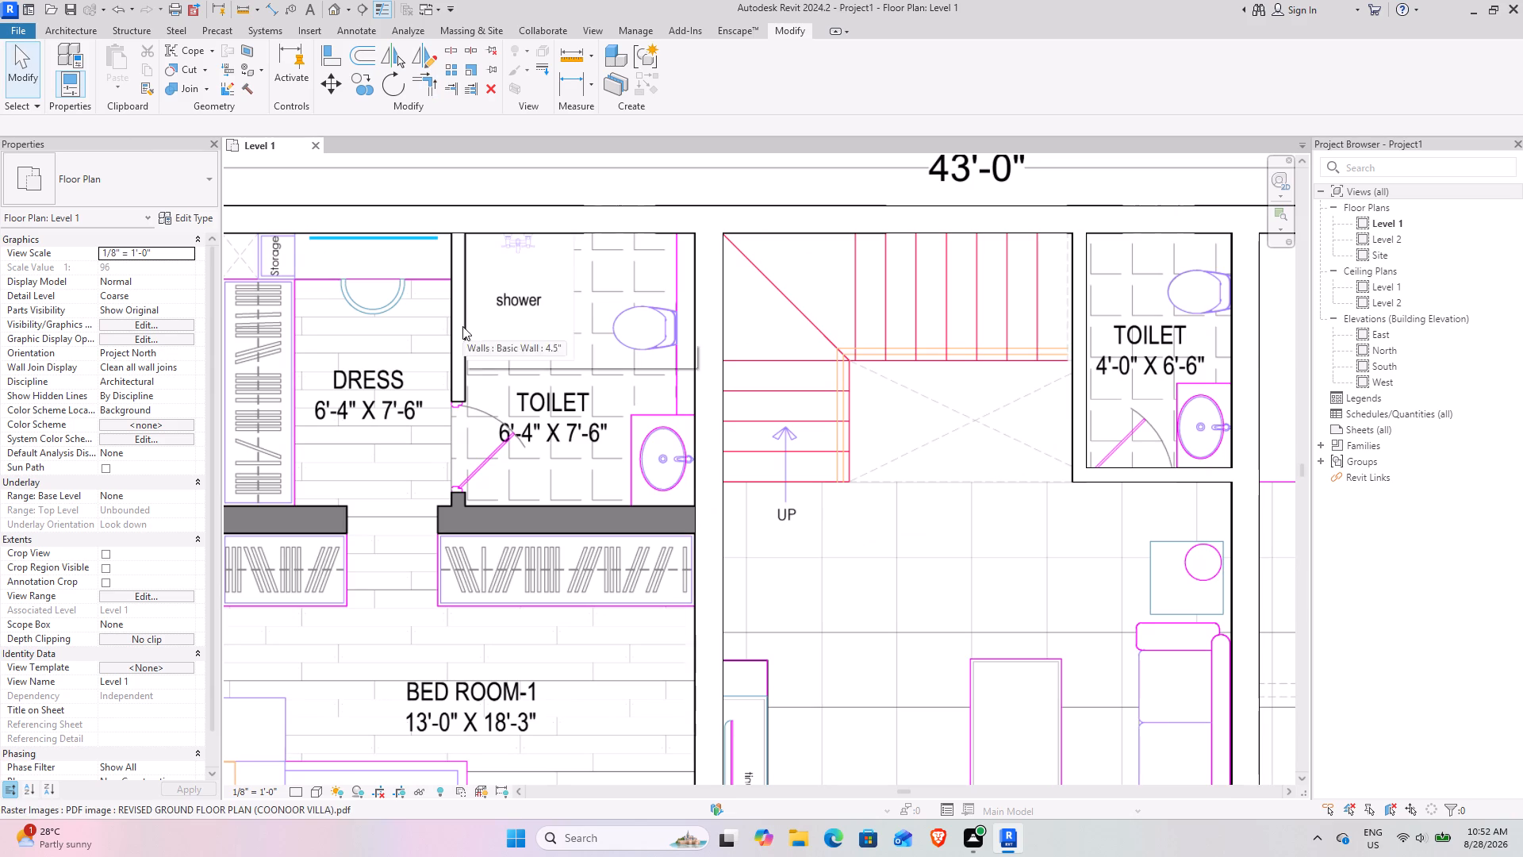
{"action": "left_click", "coordinate": [1191, 466]}
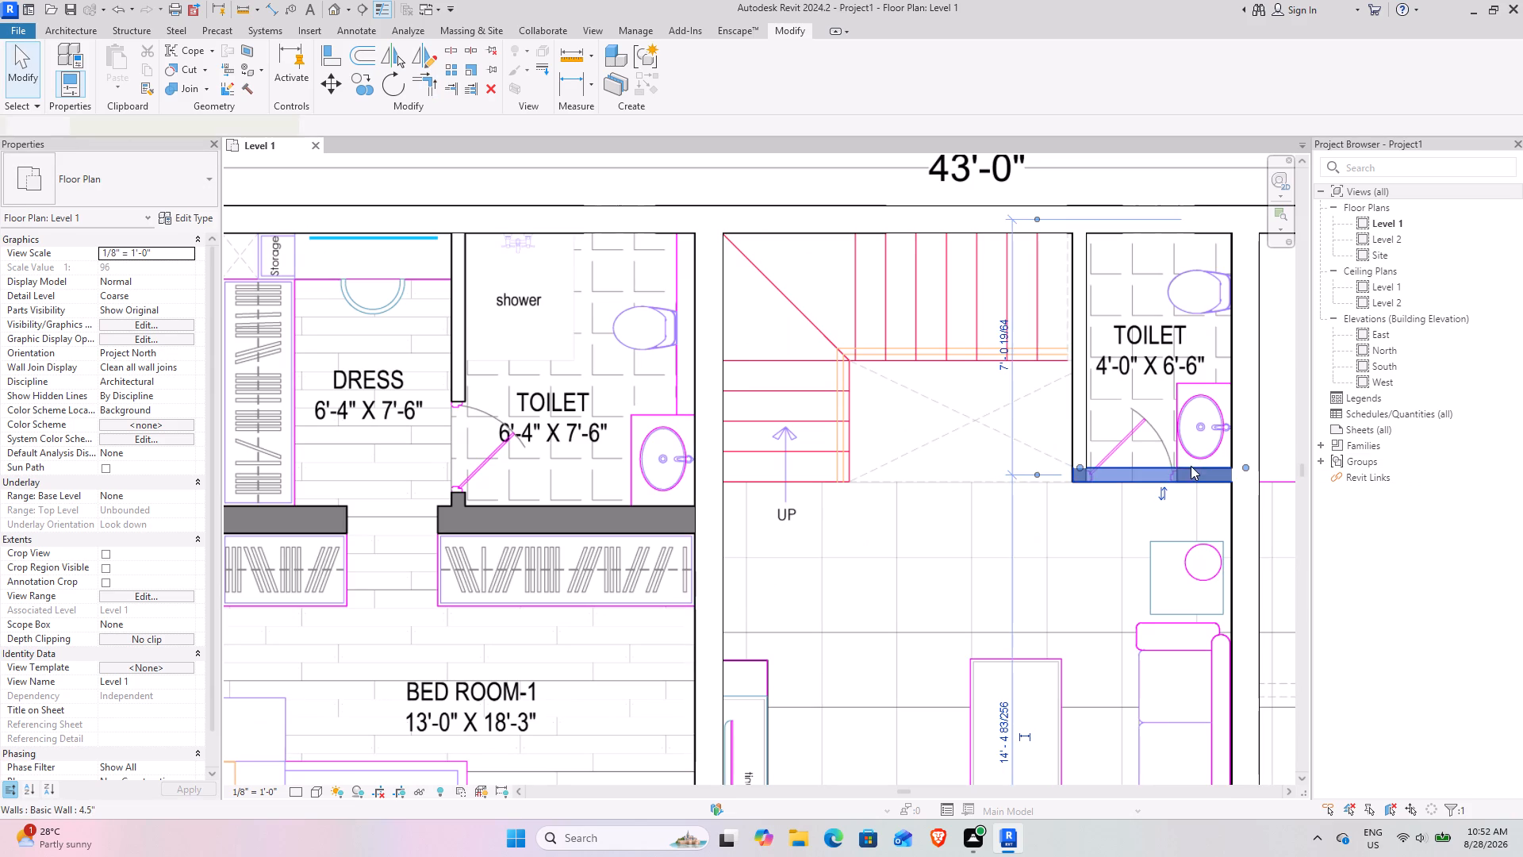
{"action": "left_click", "coordinate": [643, 58]}
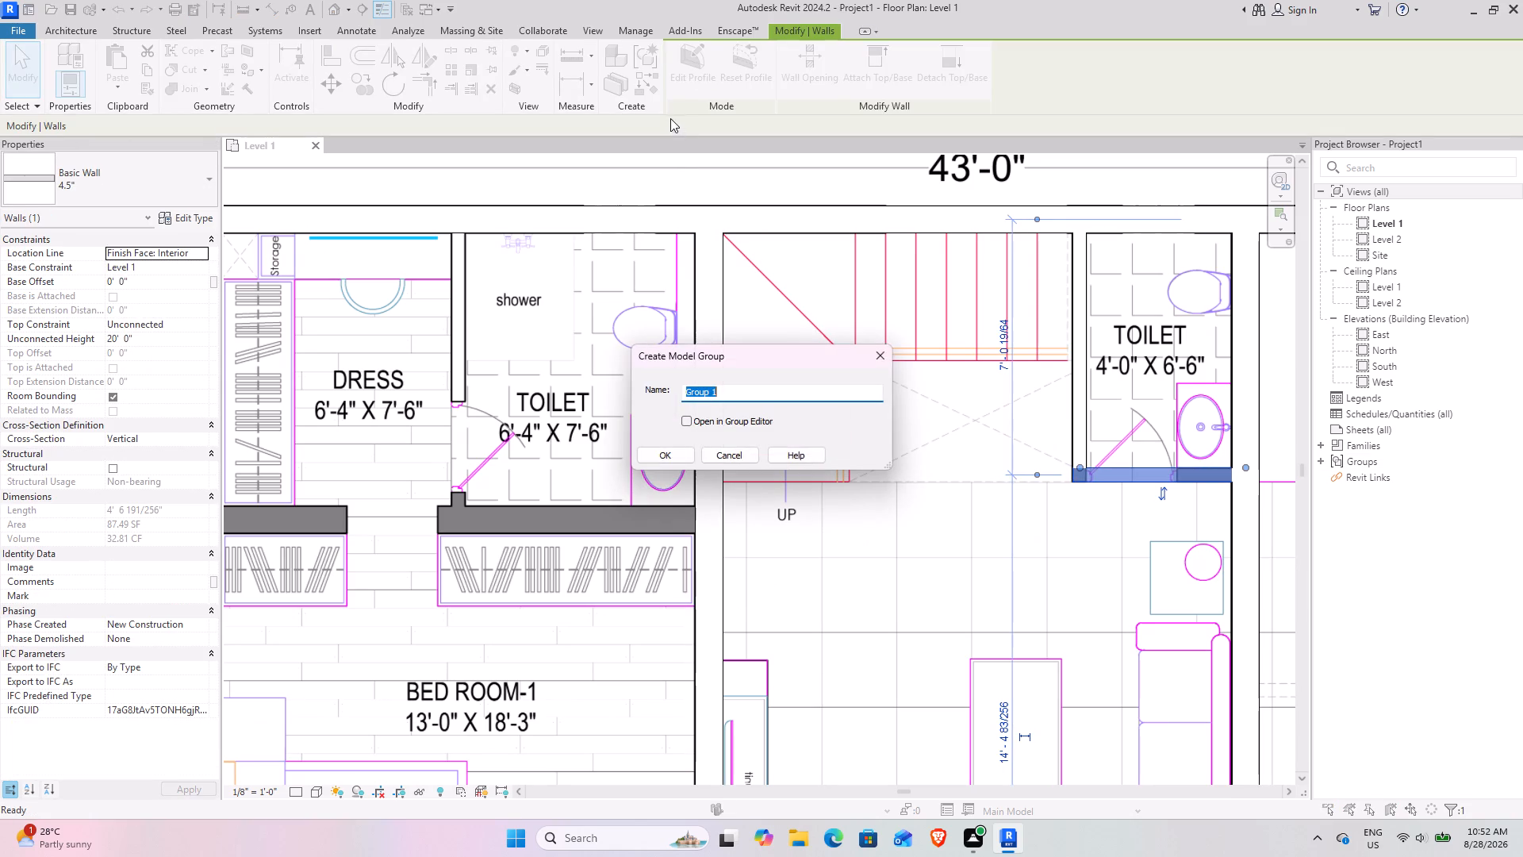
{"action": "left_click", "coordinate": [735, 459]}
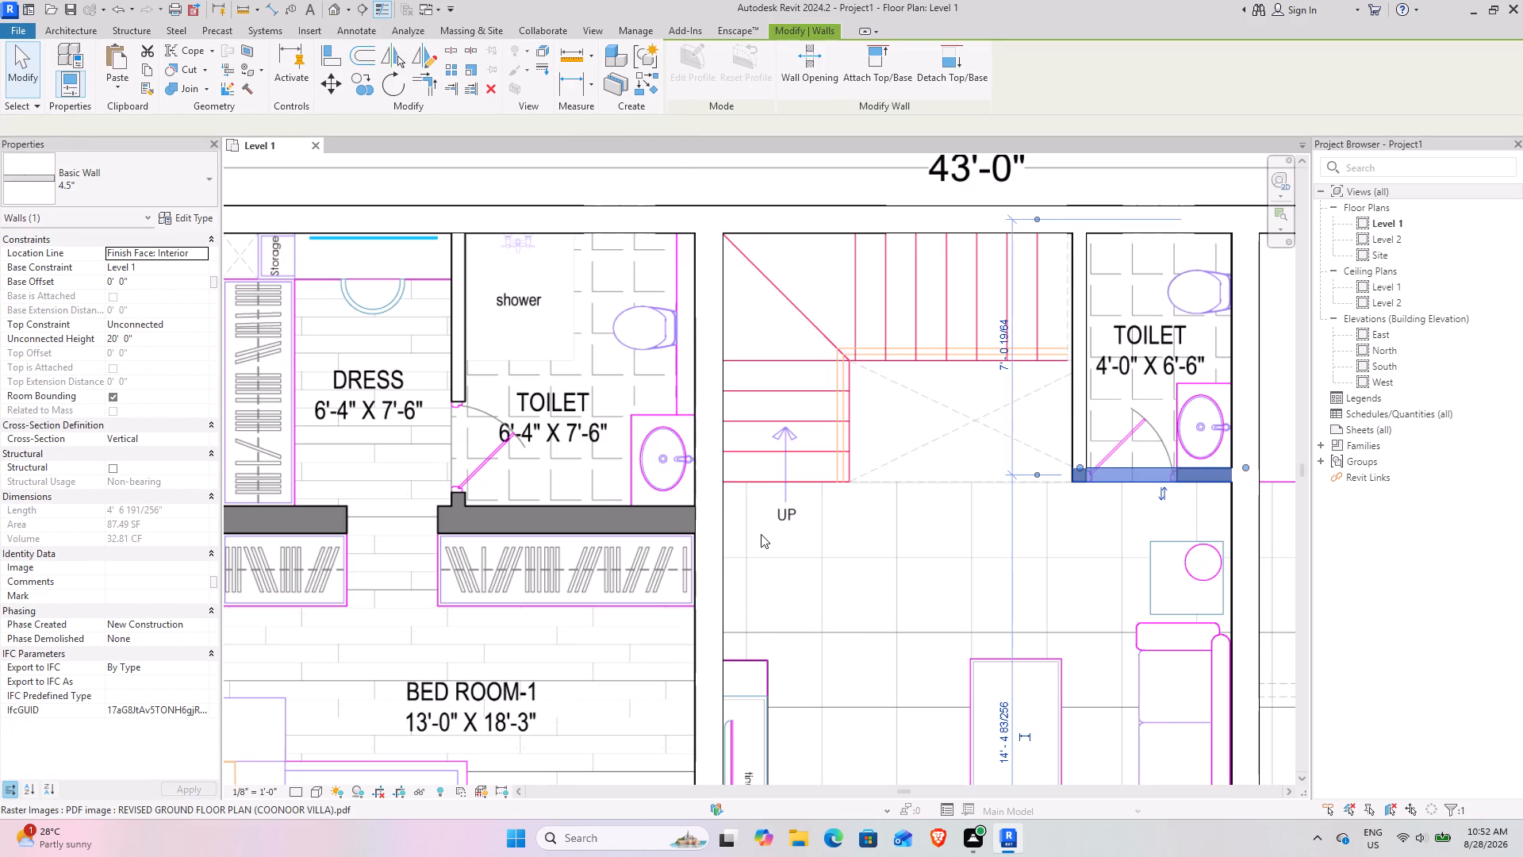
{"action": "left_click", "coordinate": [650, 86]}
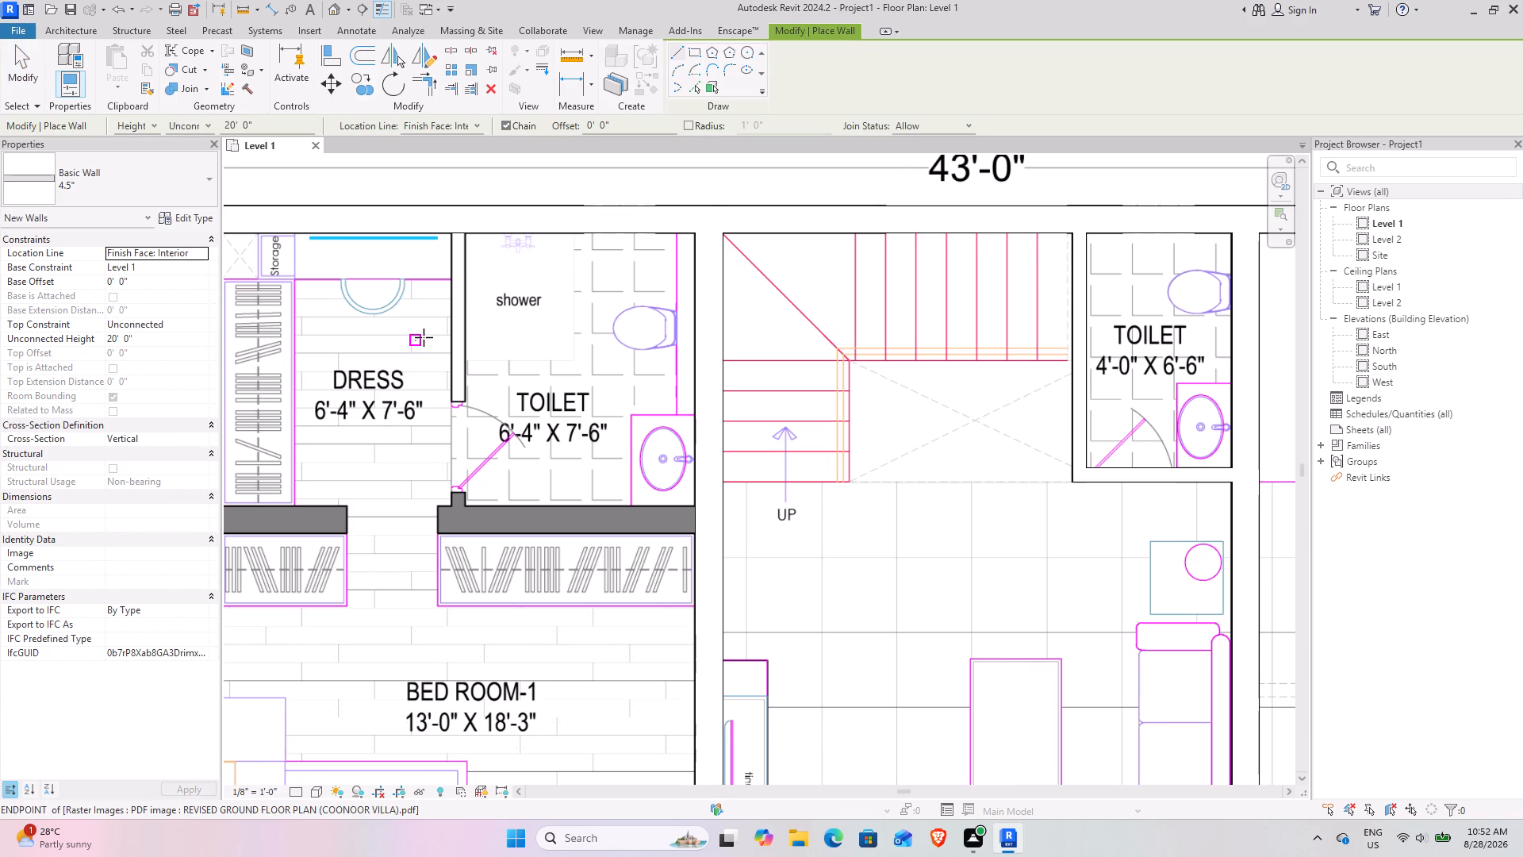
{"action": "left_click", "coordinate": [694, 86]}
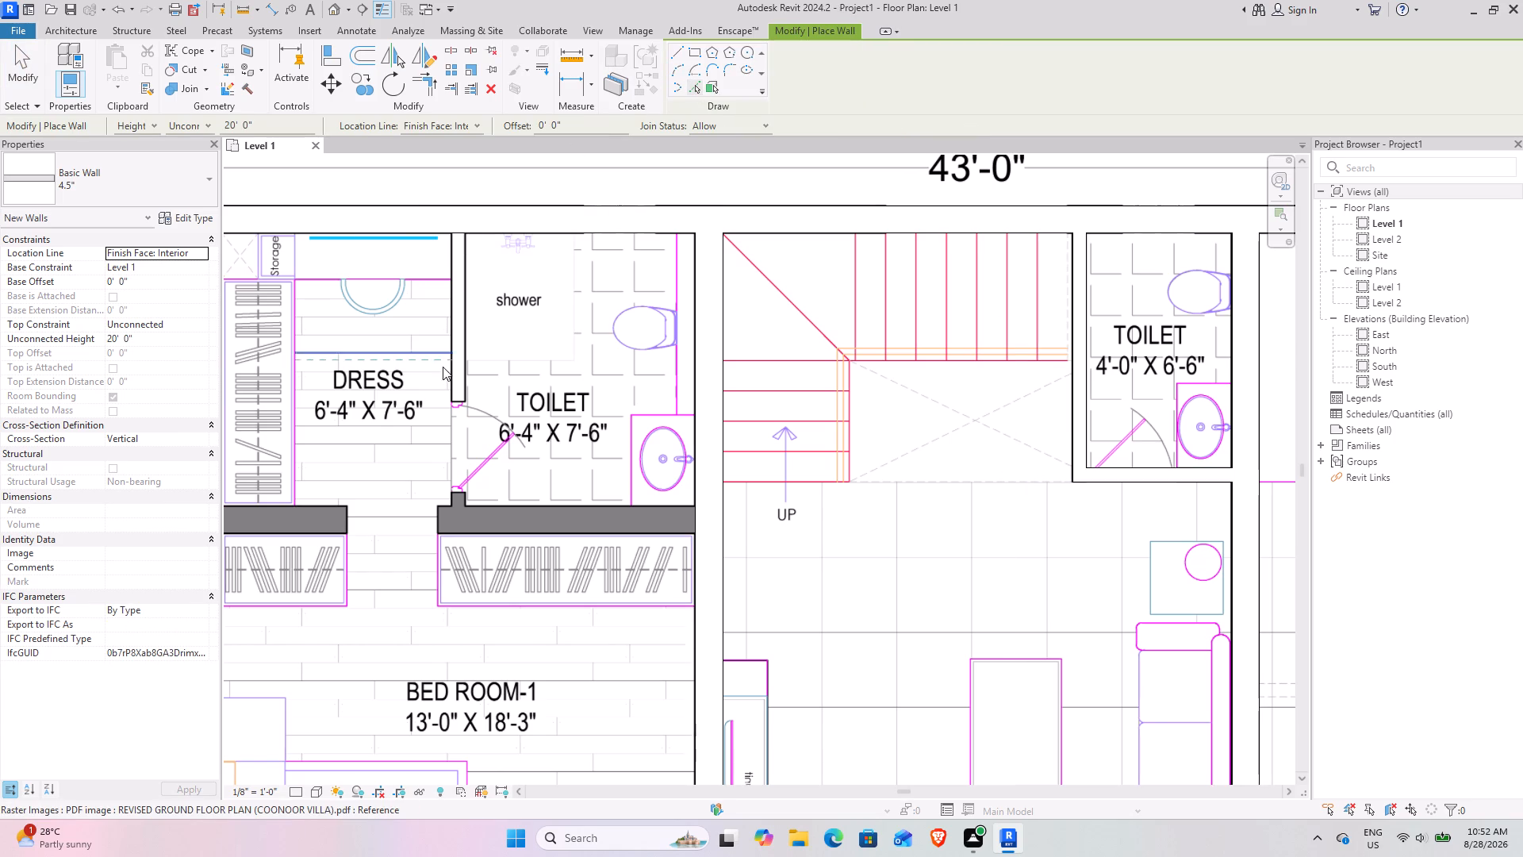
{"action": "left_click", "coordinate": [461, 343]}
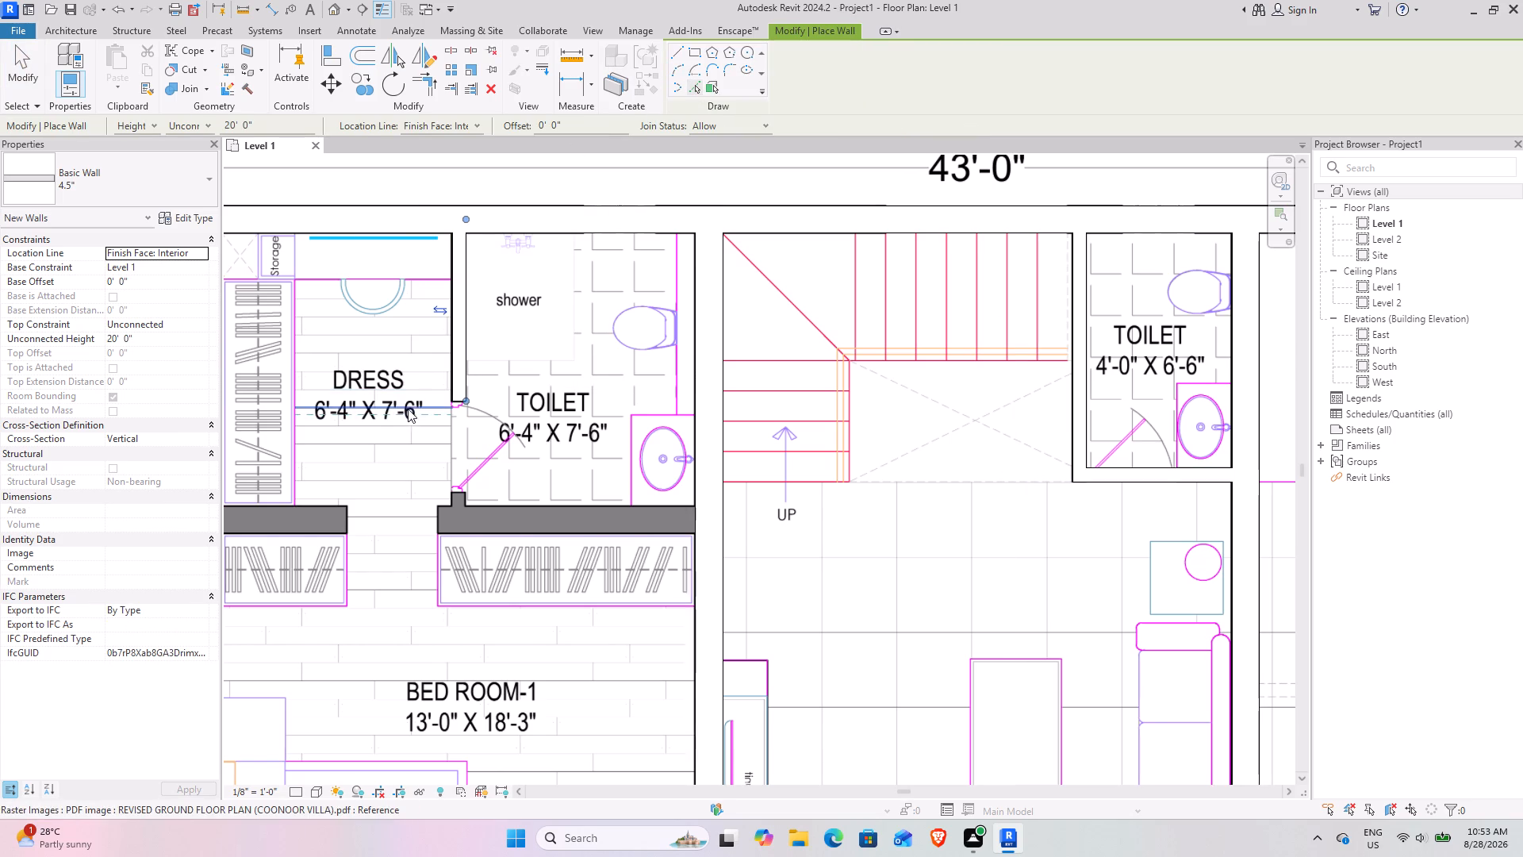
Place 9" walls on the bedroom-side edges of the two wall segments separating Bed Room-1 from the Dress and Toilet.
{"action": "middle_click_drag", "start_coordinate": [404, 407], "coordinate": [454, 339]}
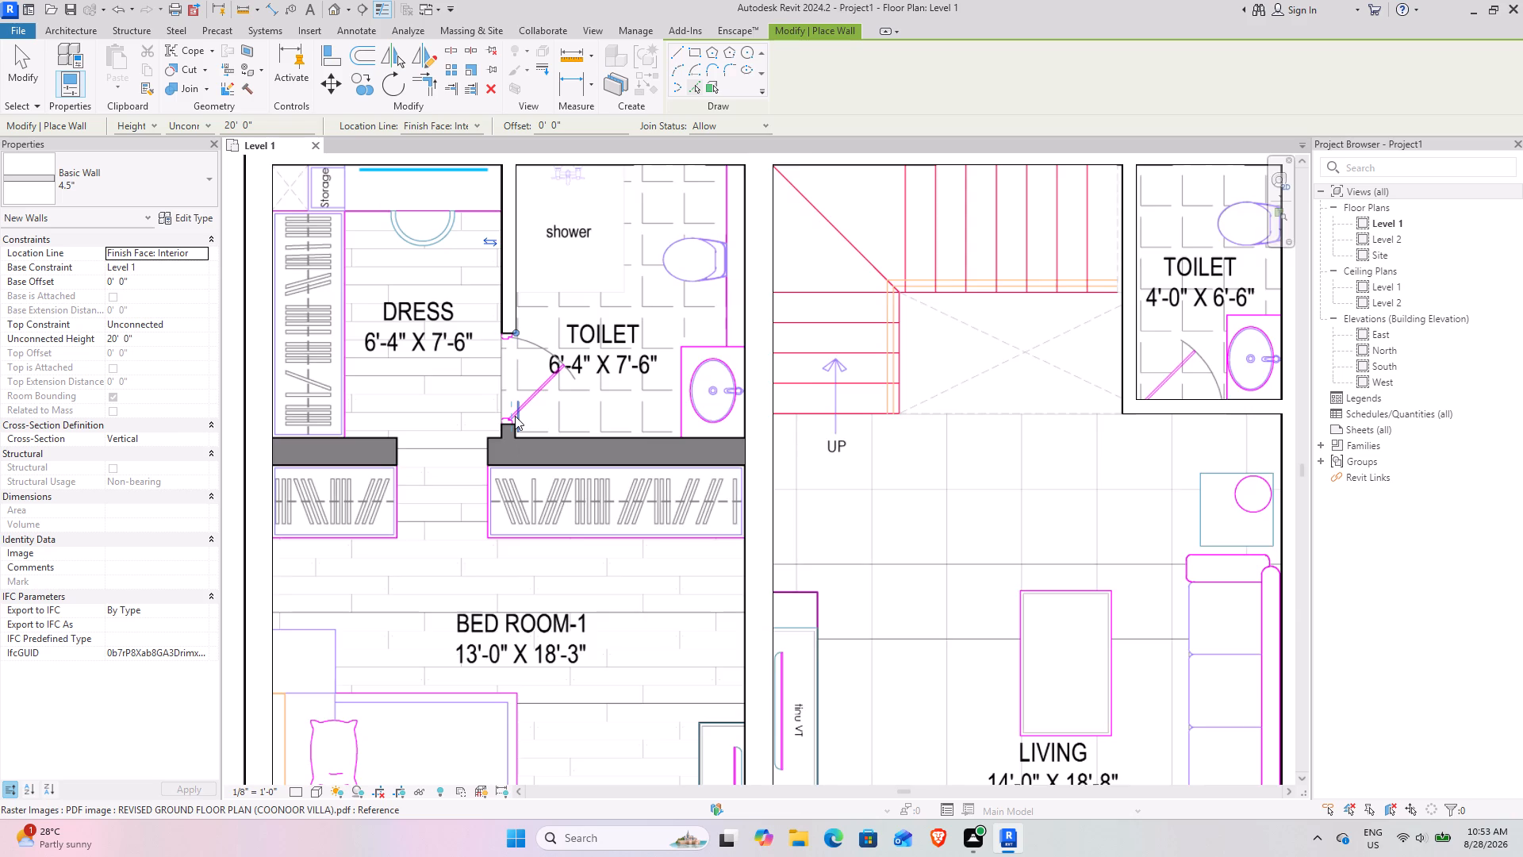
{"action": "scroll", "coordinate": [515, 416], "scroll_direction": "up", "scroll_amount": 8}
{"action": "scroll", "coordinate": [415, 246], "scroll_direction": "down", "scroll_amount": 7}
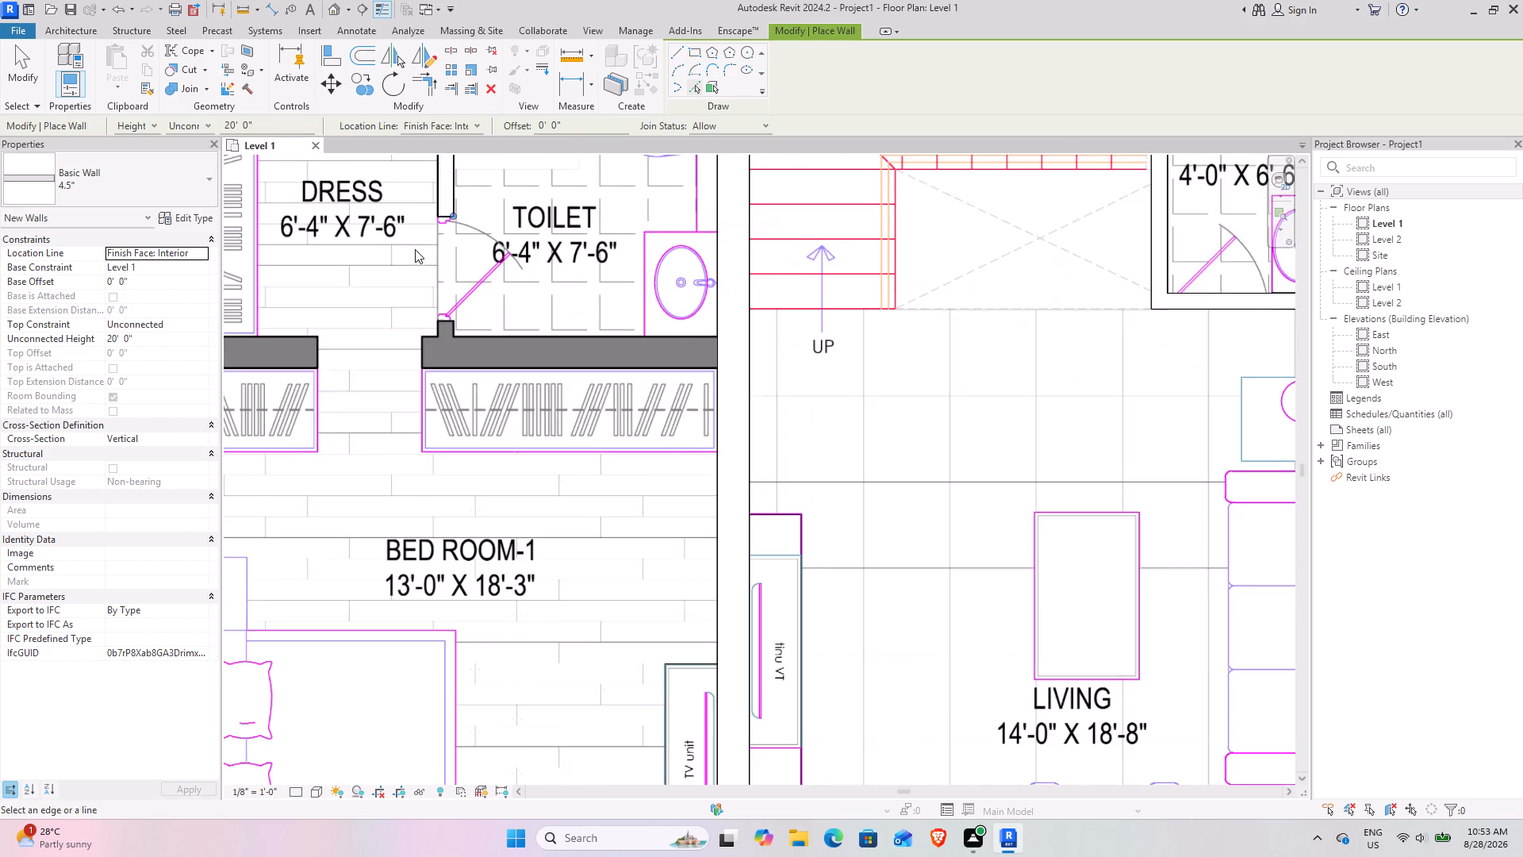
{"action": "middle_click_drag", "start_coordinate": [359, 194], "coordinate": [483, 258]}
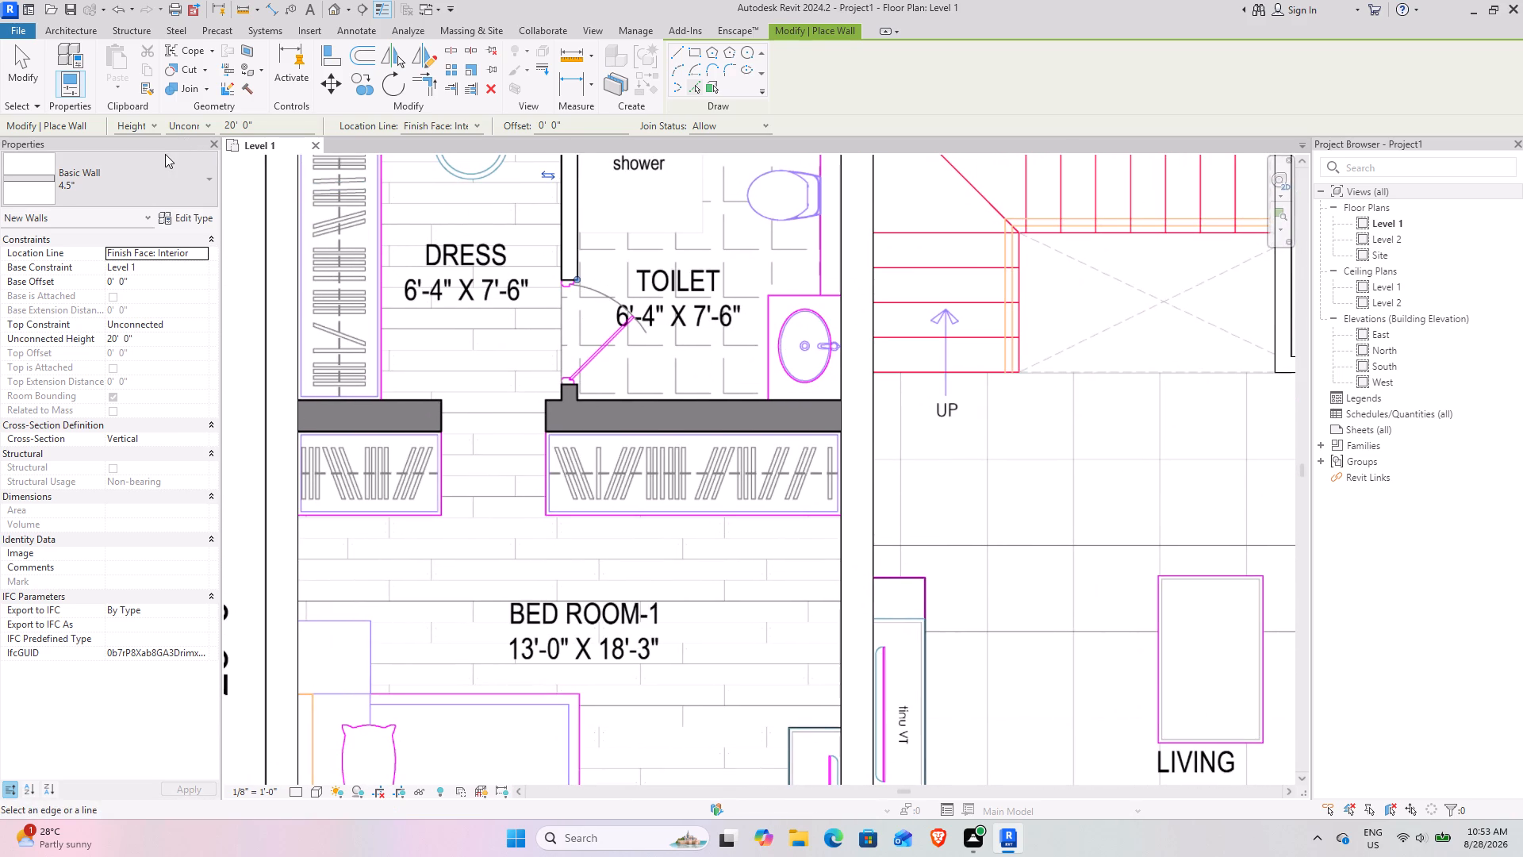
{"action": "left_click", "coordinate": [165, 154]}
{"action": "left_click", "coordinate": [75, 306]}
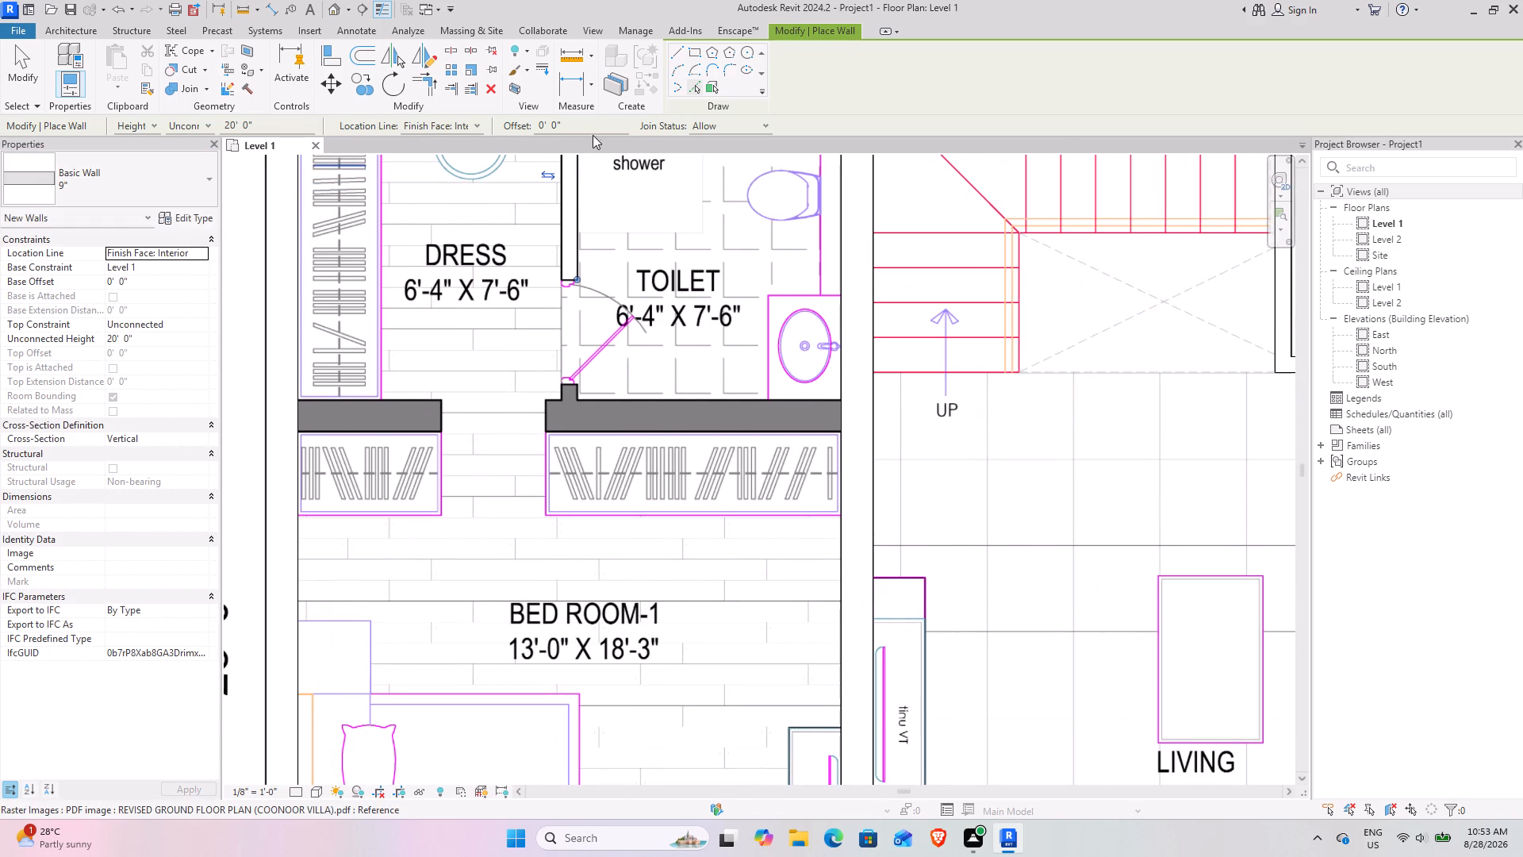
{"action": "left_click", "coordinate": [698, 93]}
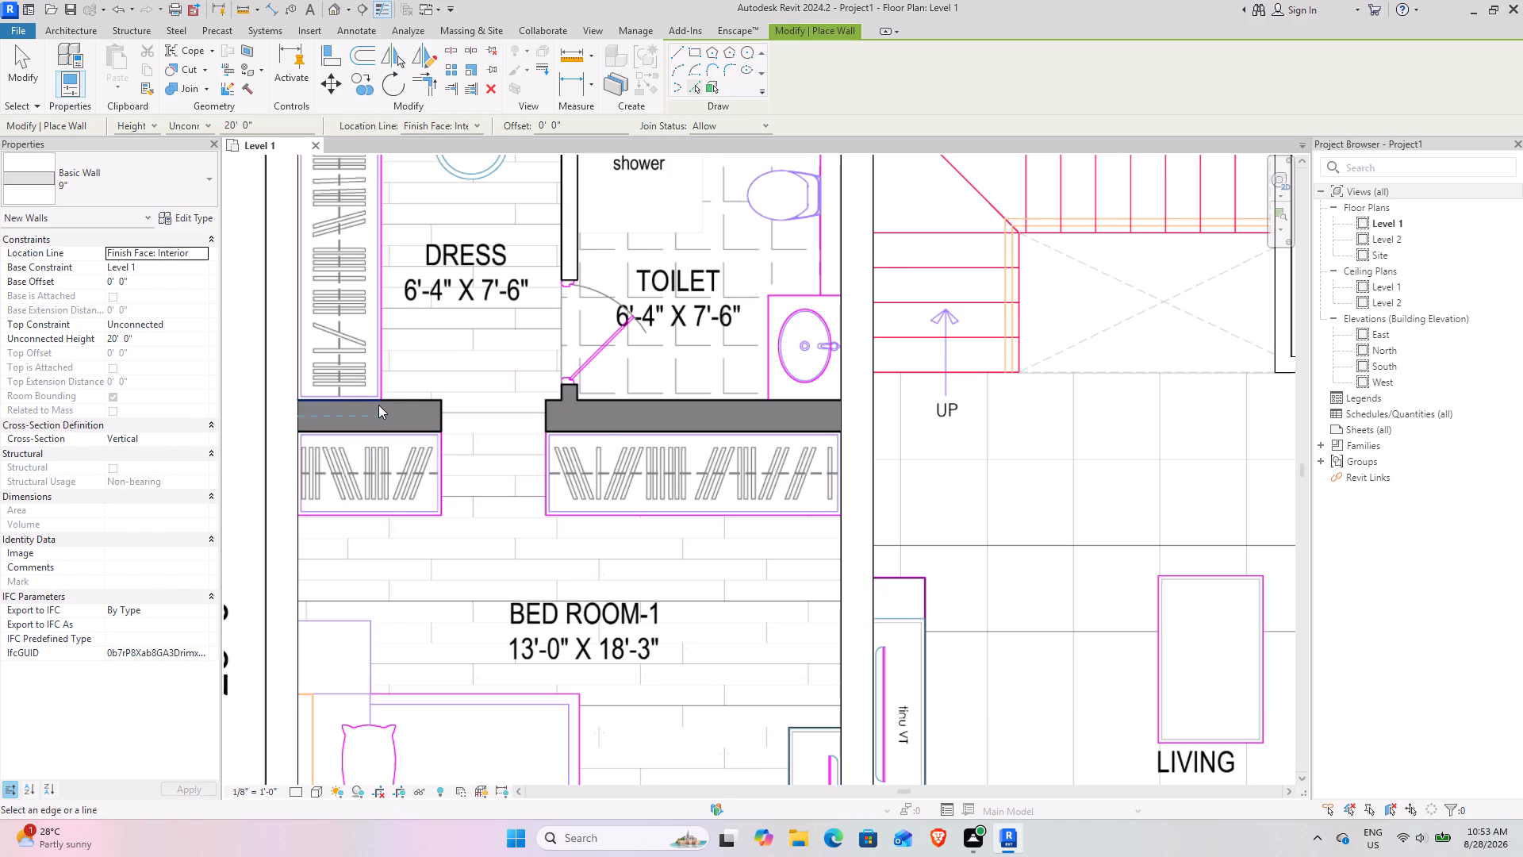
{"action": "left_click", "coordinate": [389, 425]}
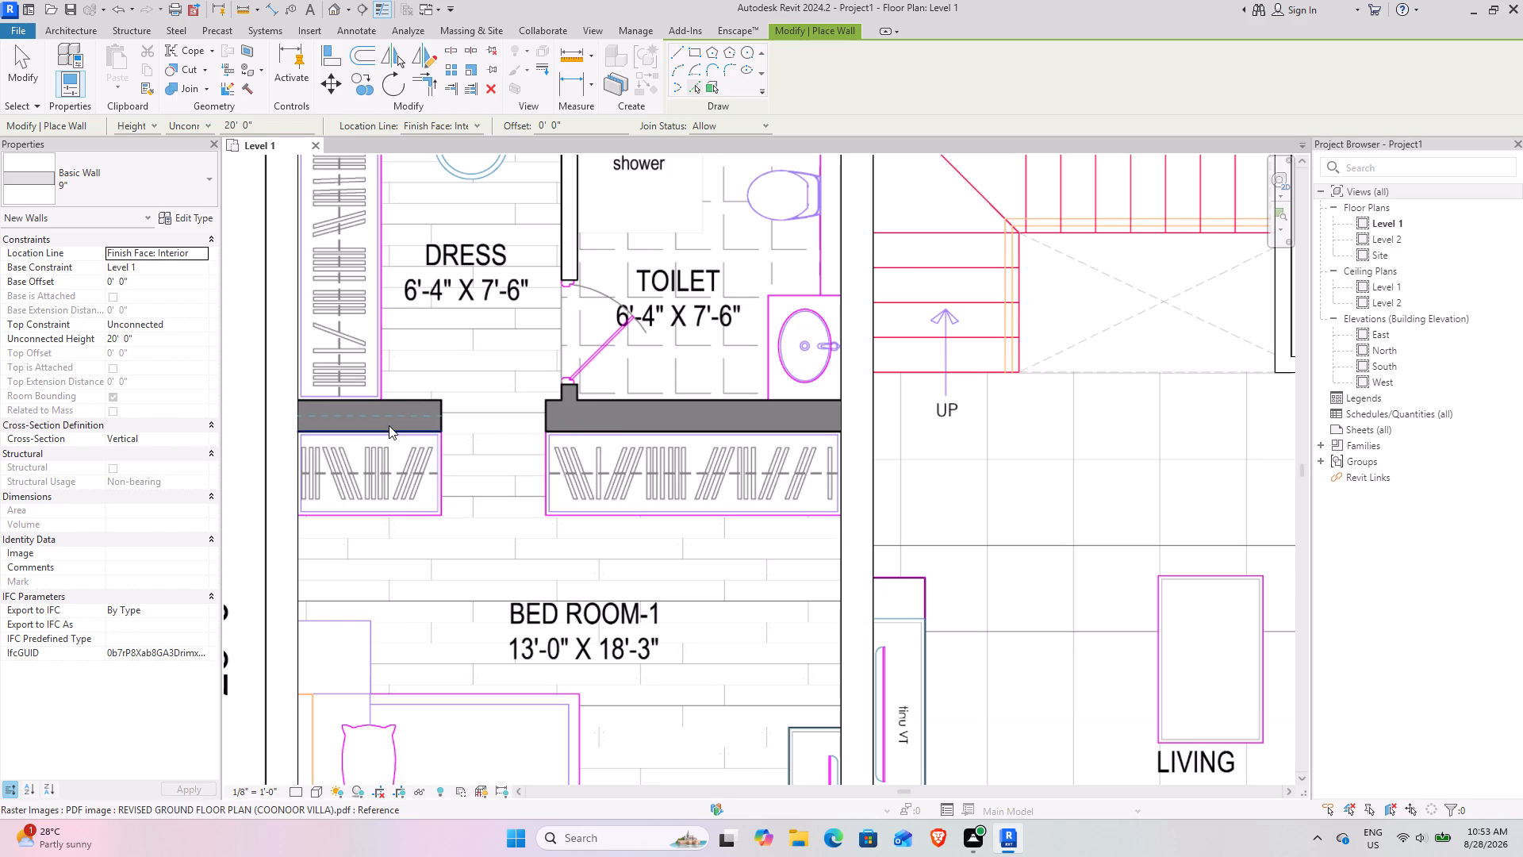
{"action": "left_click", "coordinate": [692, 426]}
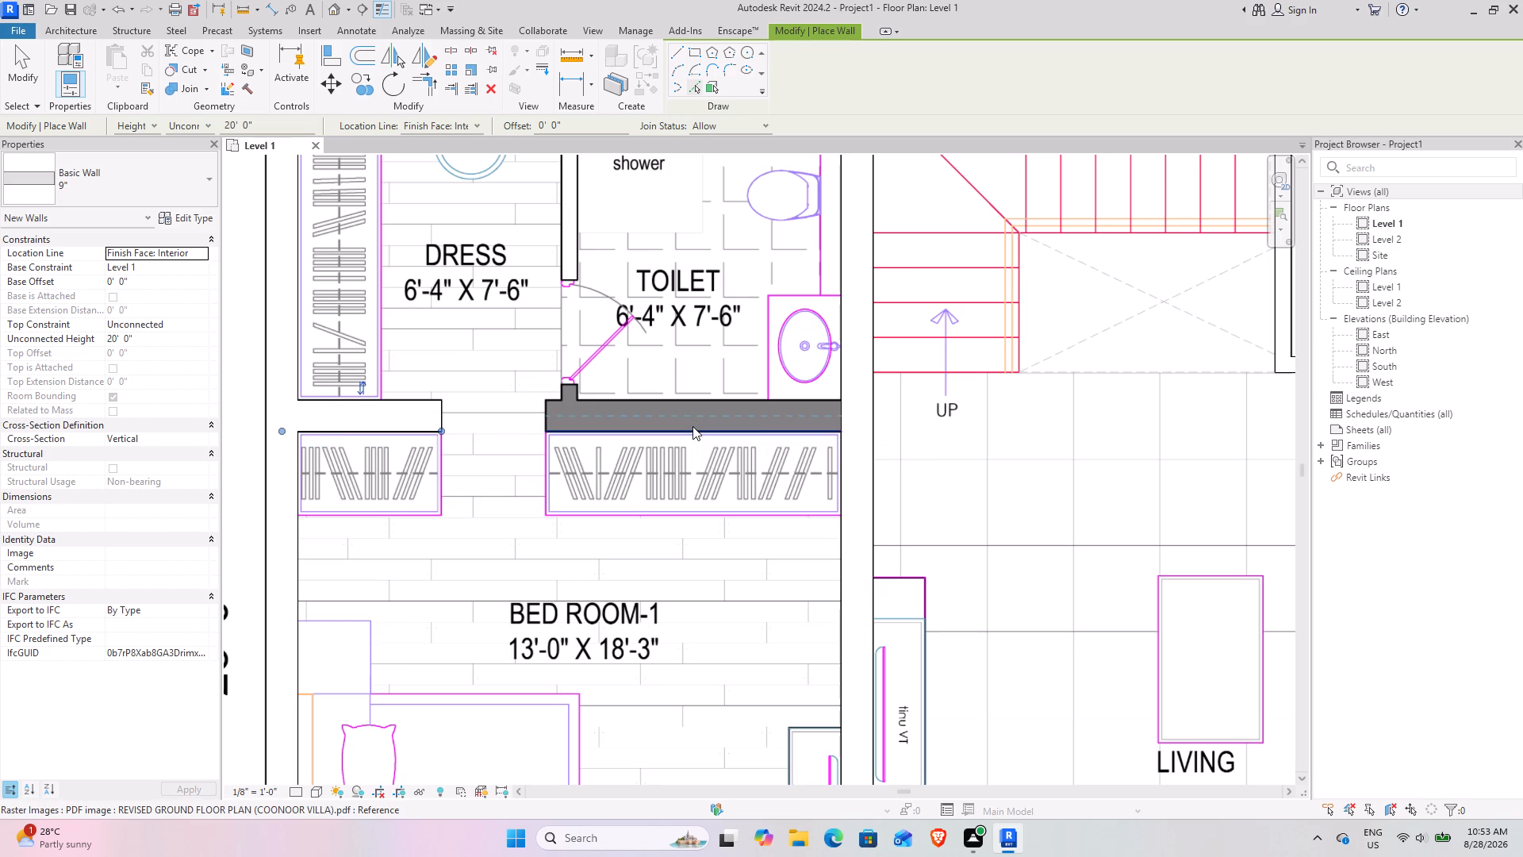
Extend the 4.5" partition between Dress and the 6'-4" x 7'-6" Toilet past the door opening to the 9" Bed Room-1 wall.
{"action": "scroll", "coordinate": [576, 305], "scroll_direction": "up", "scroll_amount": 3}
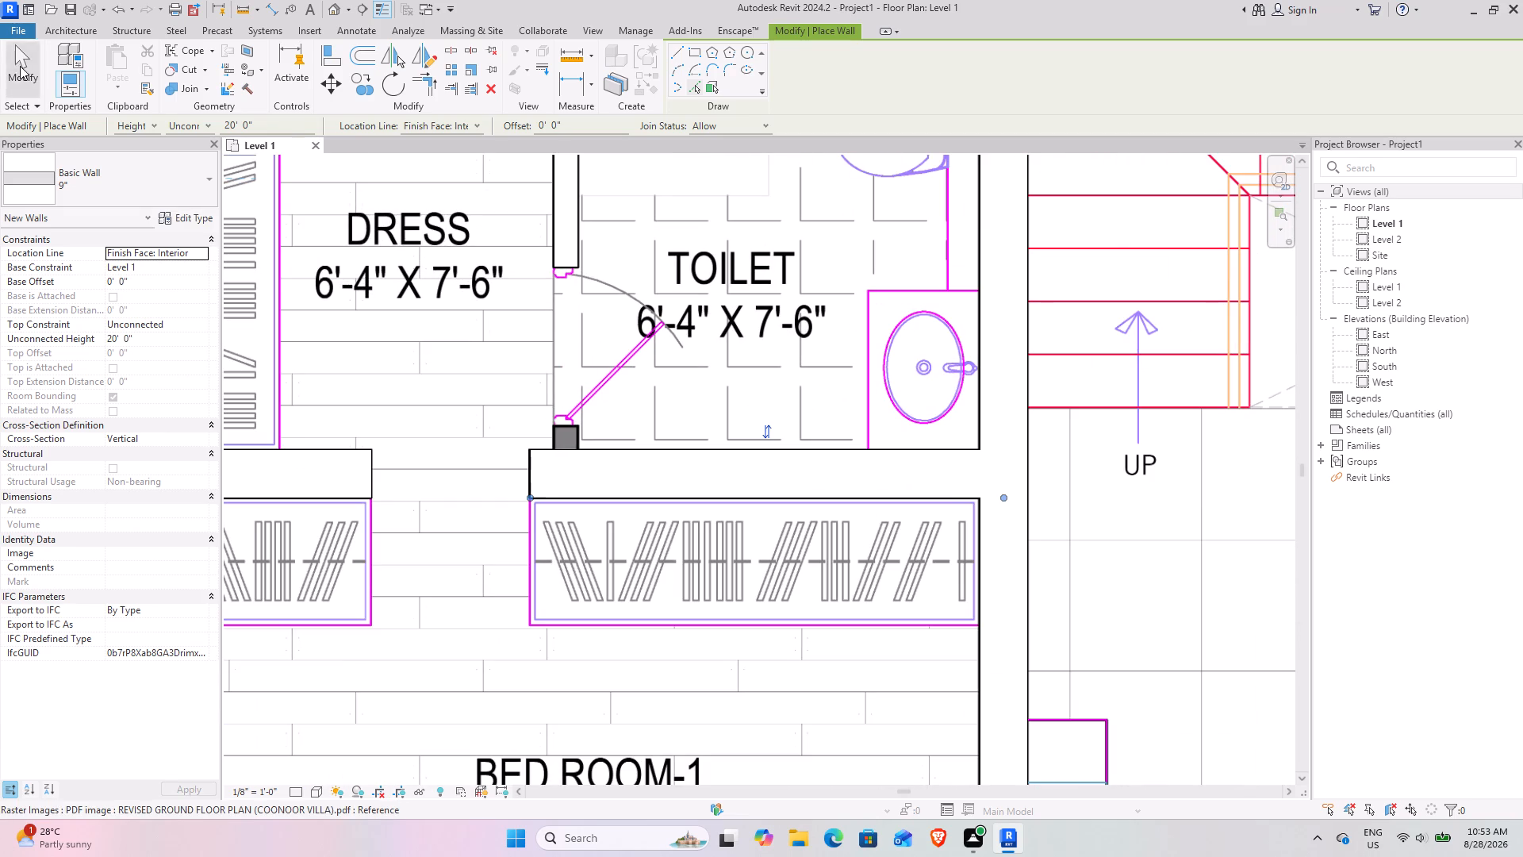
{"action": "left_click", "coordinate": [20, 66]}
{"action": "left_click", "coordinate": [556, 268]}
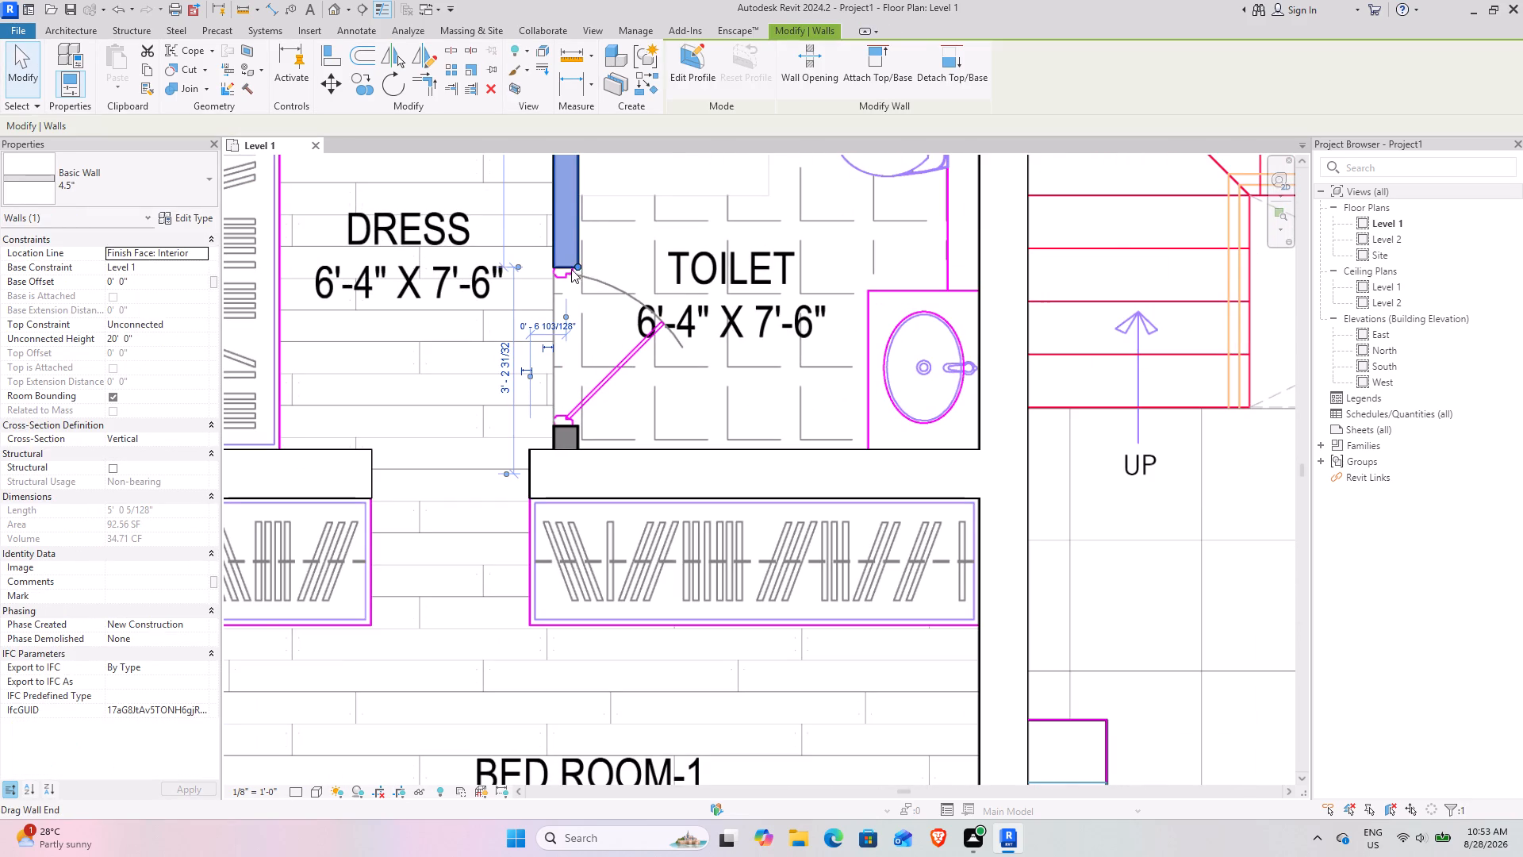
{"action": "left_click_drag", "start_coordinate": [577, 265], "coordinate": [585, 415]}
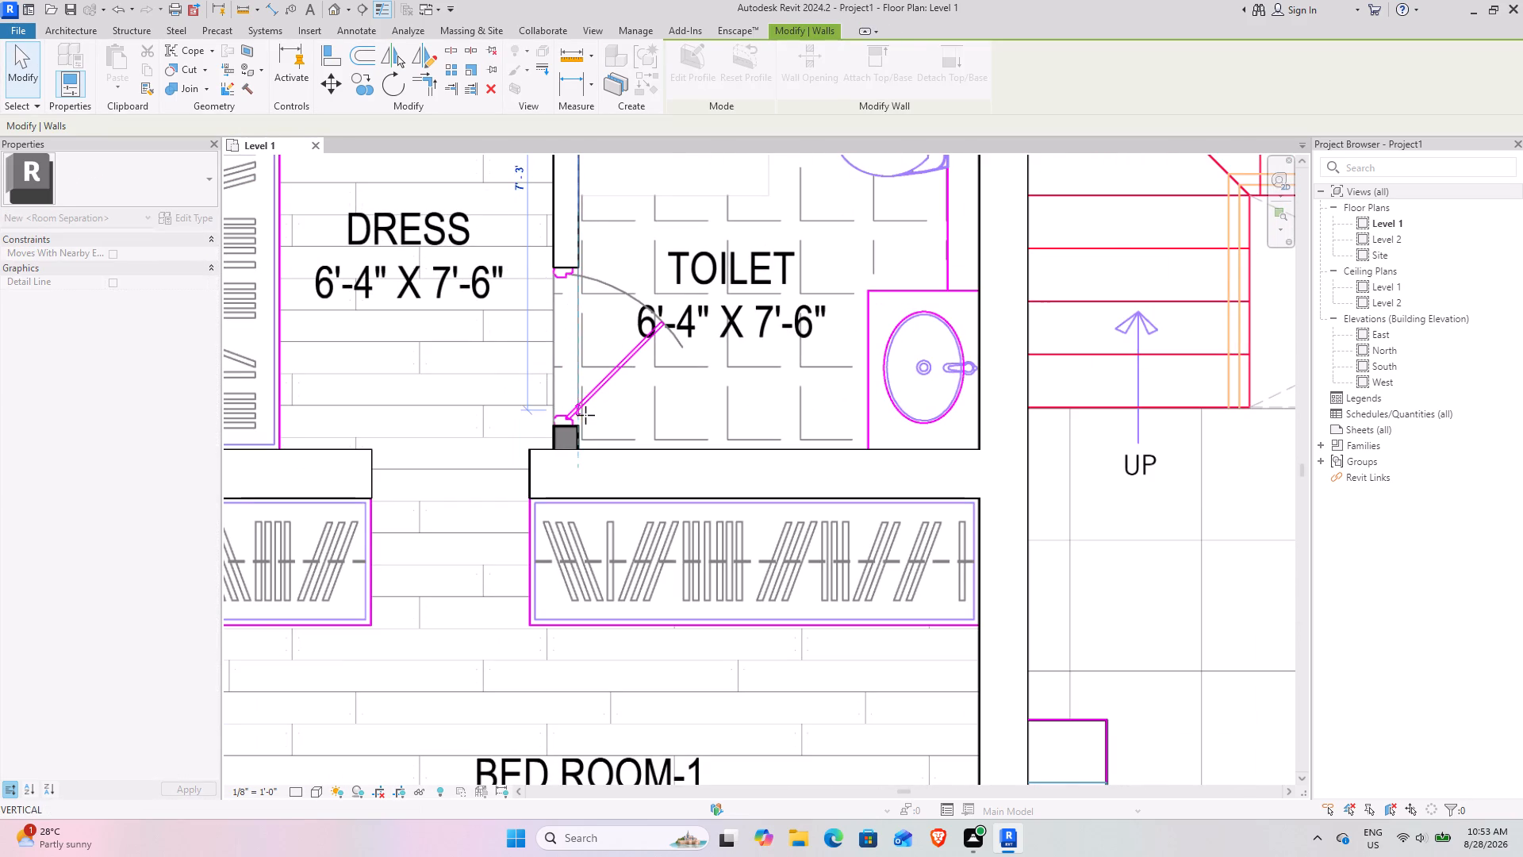
{"action": "left_click_drag", "start_coordinate": [585, 415], "coordinate": [588, 450]}
{"action": "scroll", "coordinate": [494, 350], "scroll_direction": "down", "scroll_amount": 5}
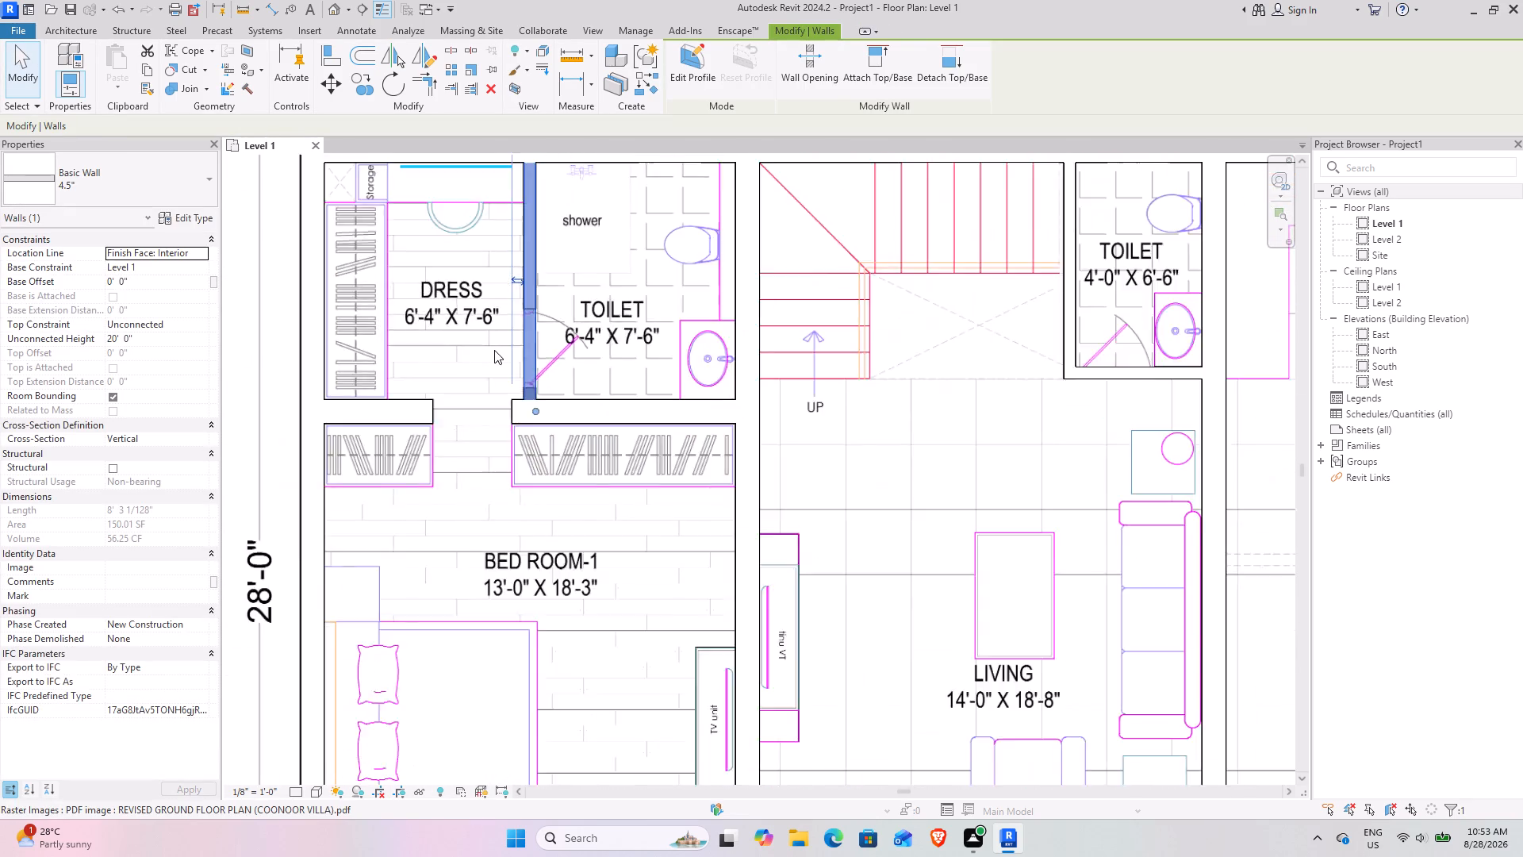
{"action": "scroll", "coordinate": [494, 350], "scroll_direction": "down", "scroll_amount": 6}
{"action": "middle_click_drag", "start_coordinate": [585, 402], "coordinate": [501, 396]}
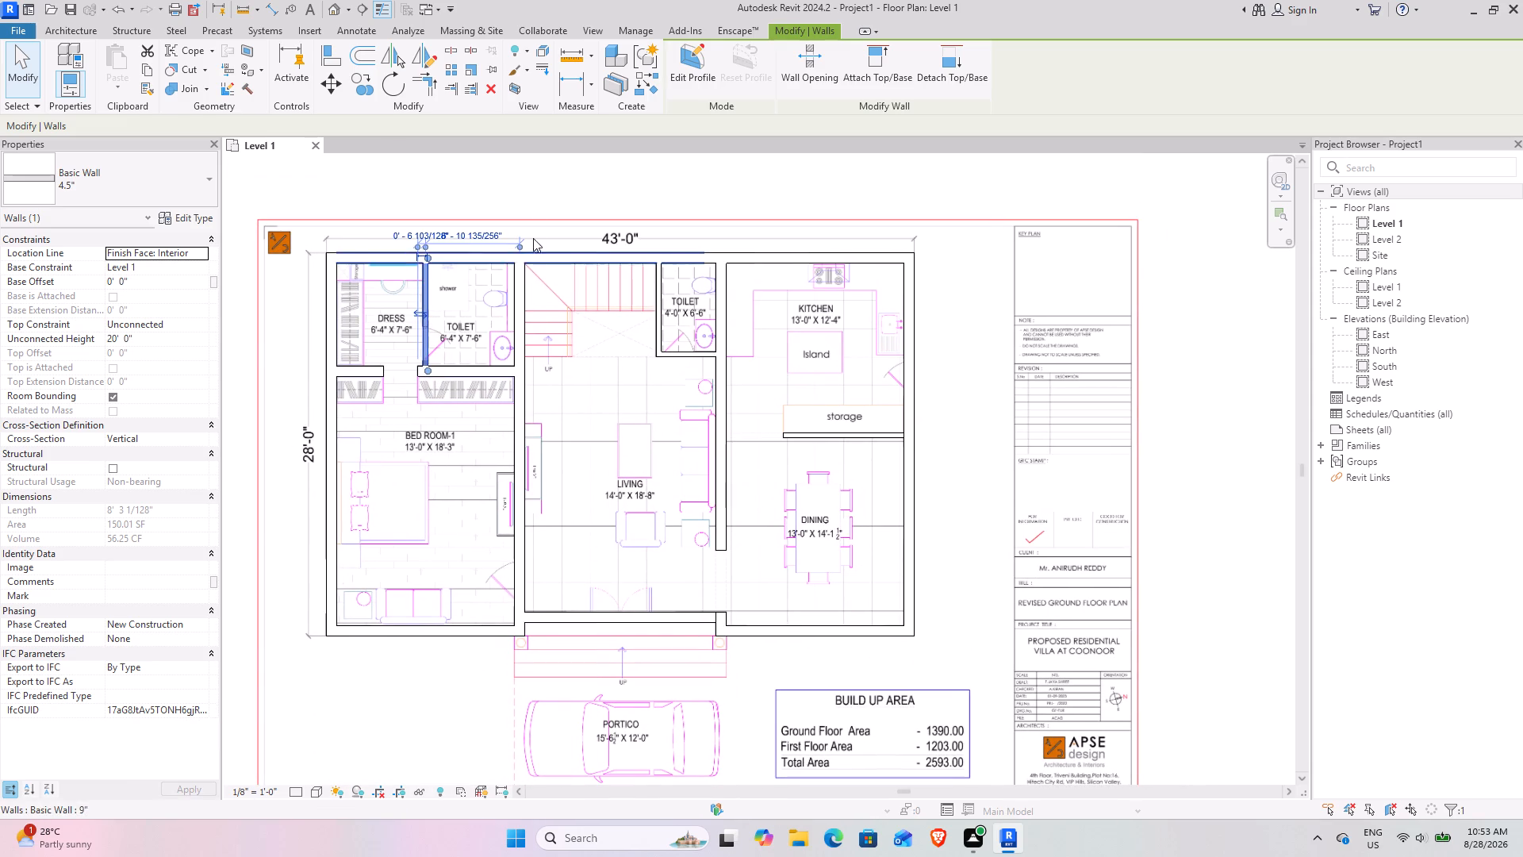
{"action": "left_click", "coordinate": [533, 190]}
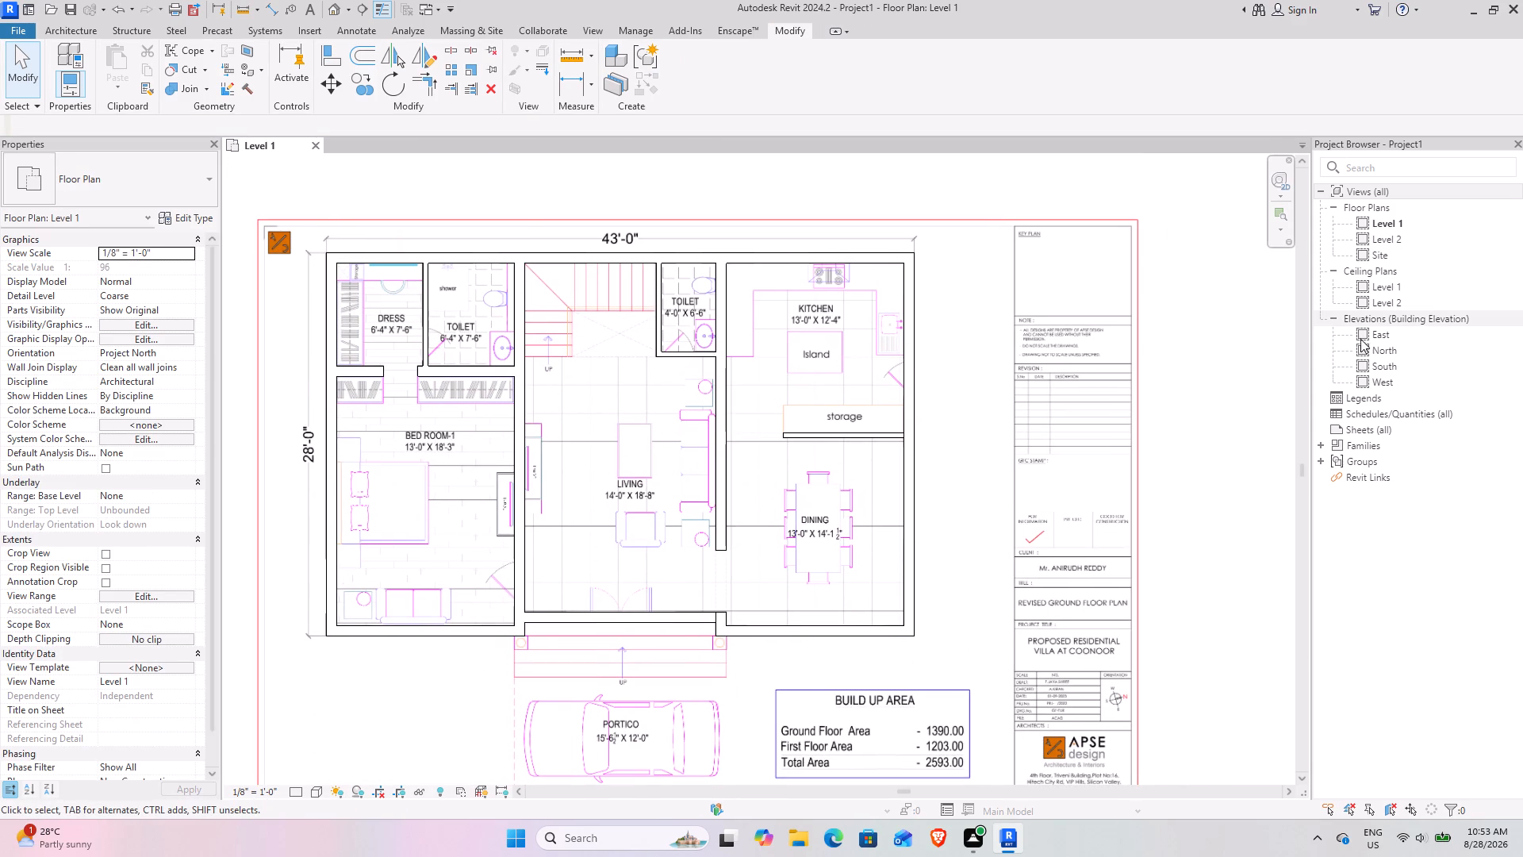
In the North elevation, select all the walls and set their top constraint to Level 2.
{"action": "double_click", "coordinate": [1398, 353]}
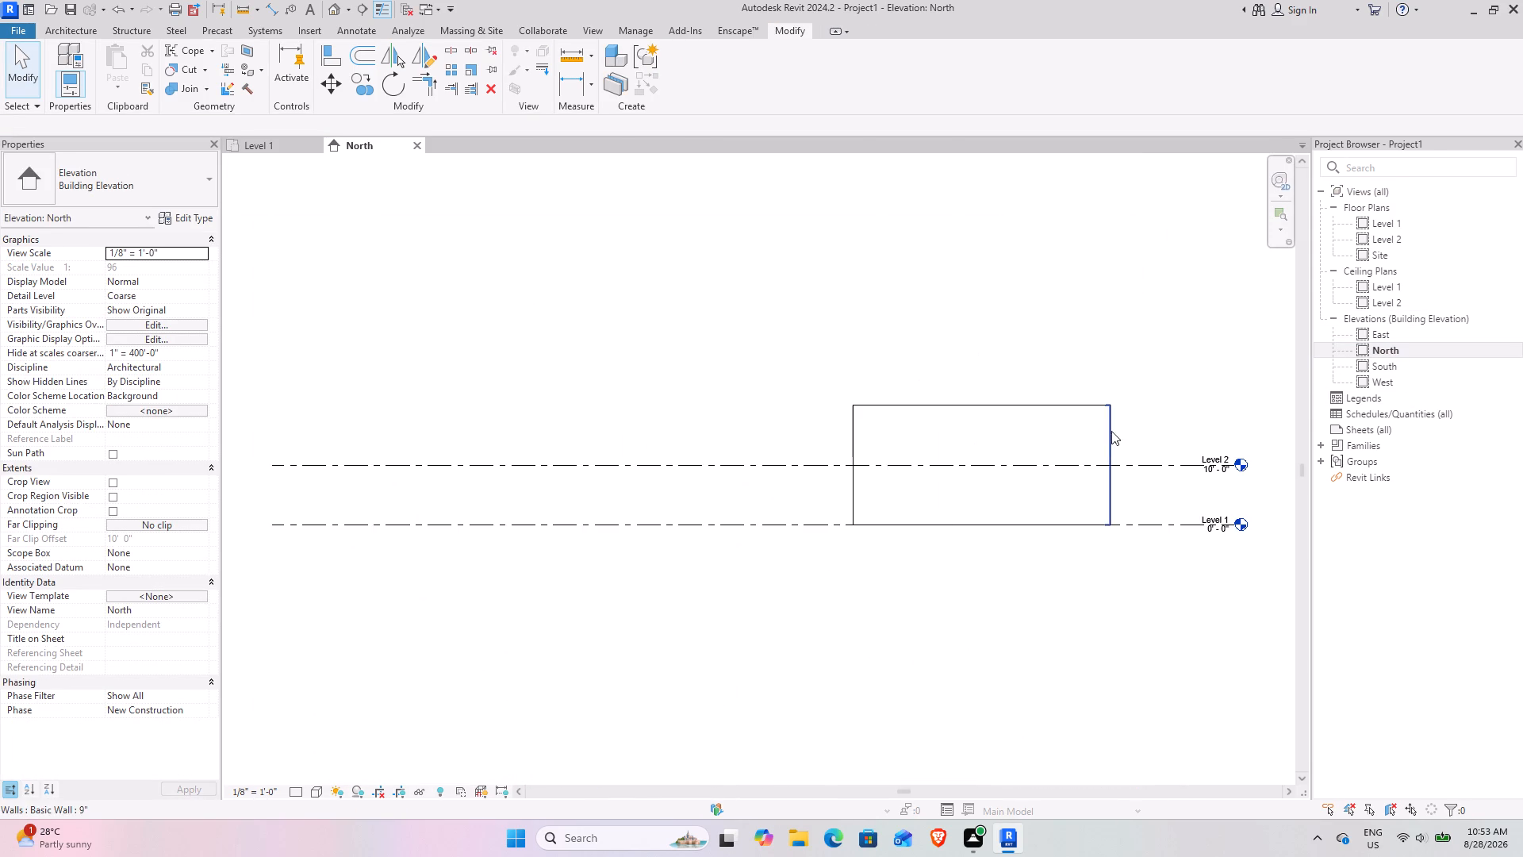
{"action": "left_click_drag", "start_coordinate": [1154, 434], "coordinate": [818, 382]}
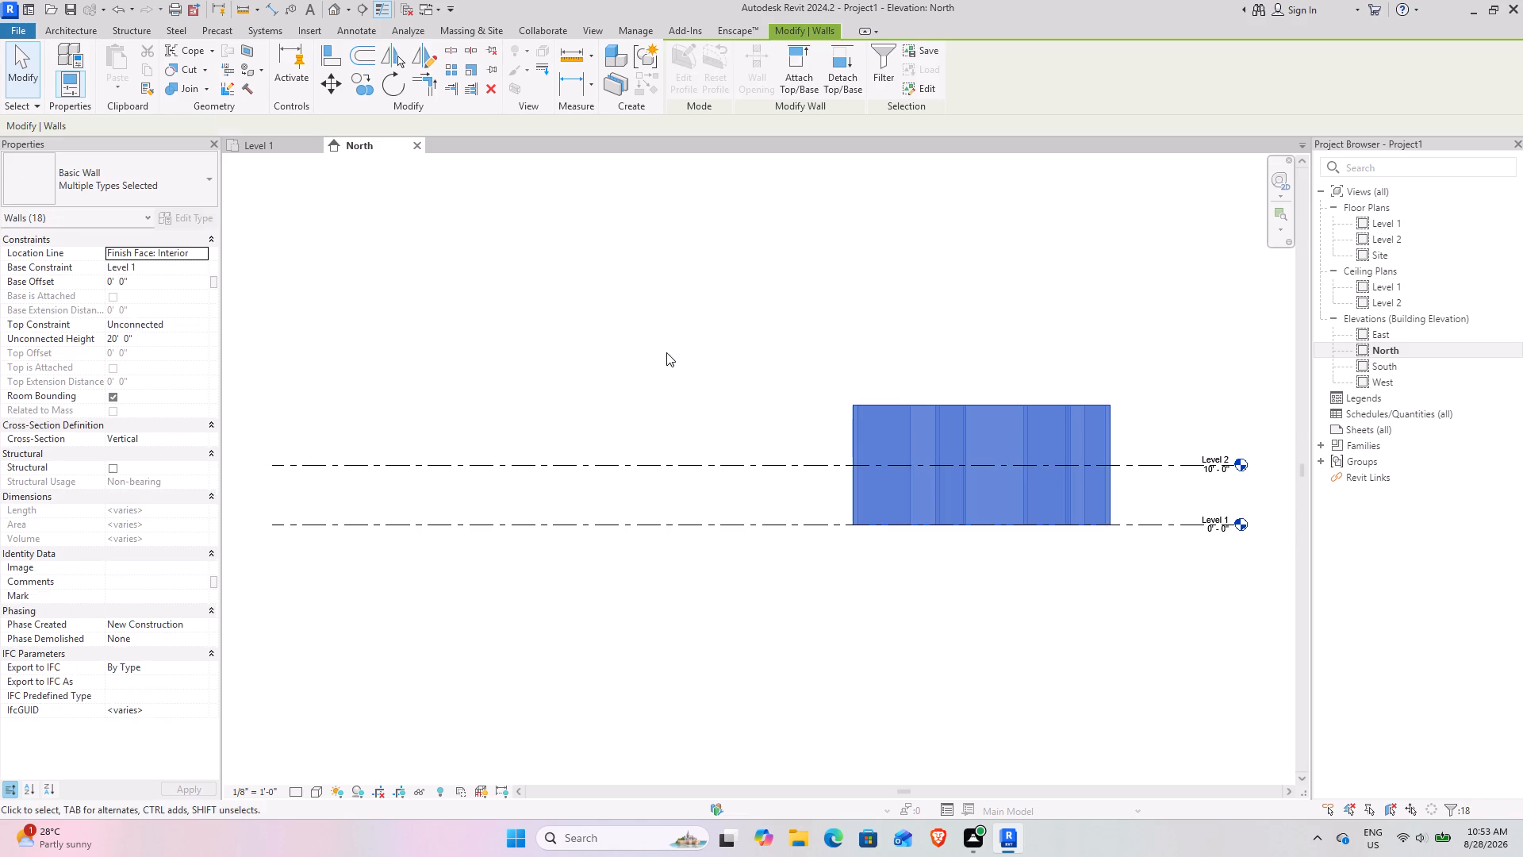
{"action": "left_click", "coordinate": [198, 324]}
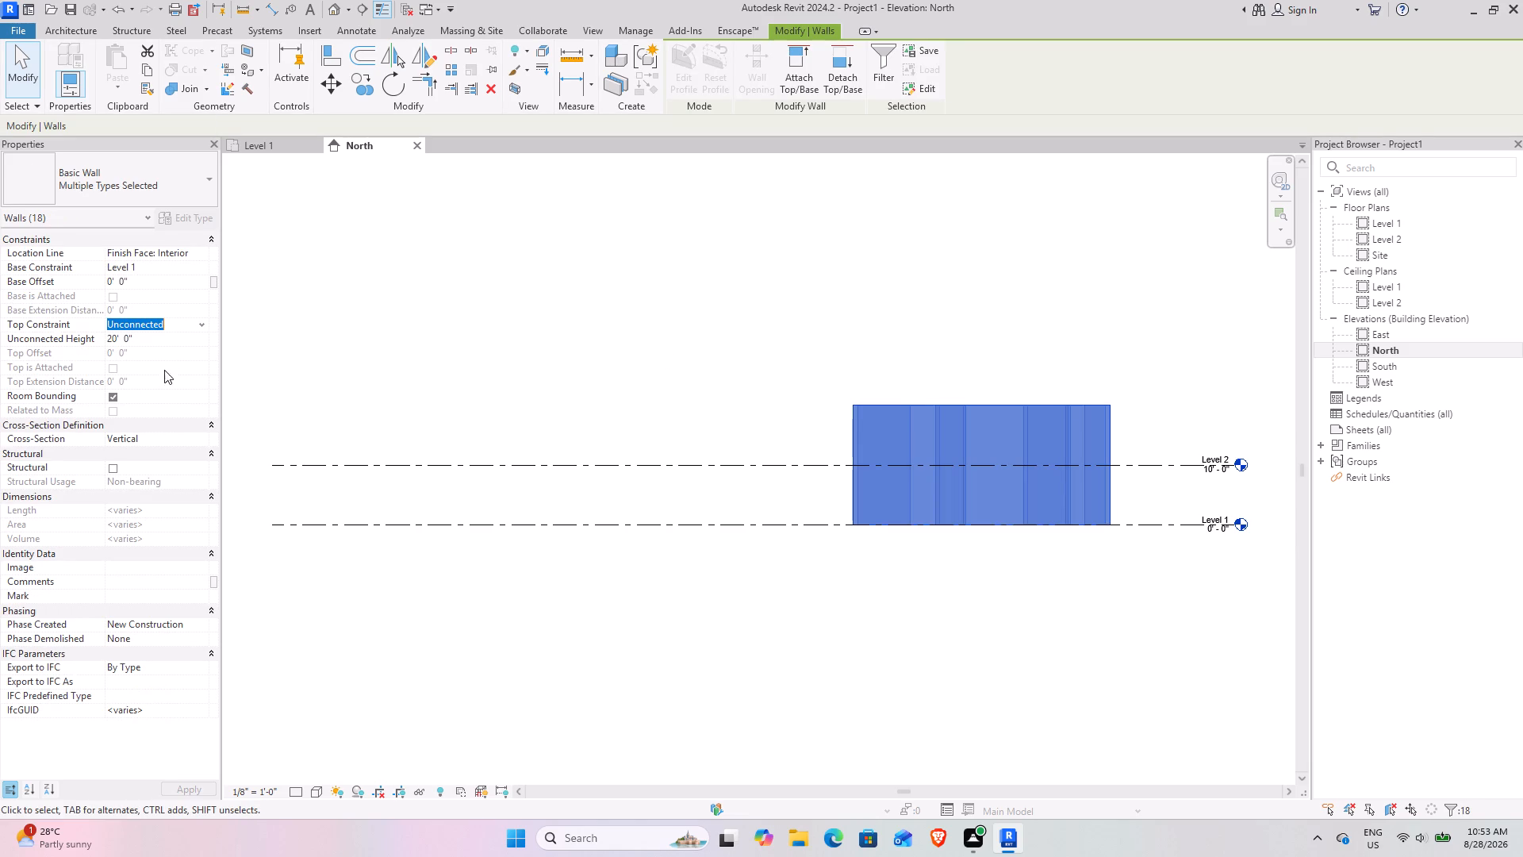
{"action": "left_click", "coordinate": [164, 360]}
{"action": "left_click", "coordinate": [662, 361]}
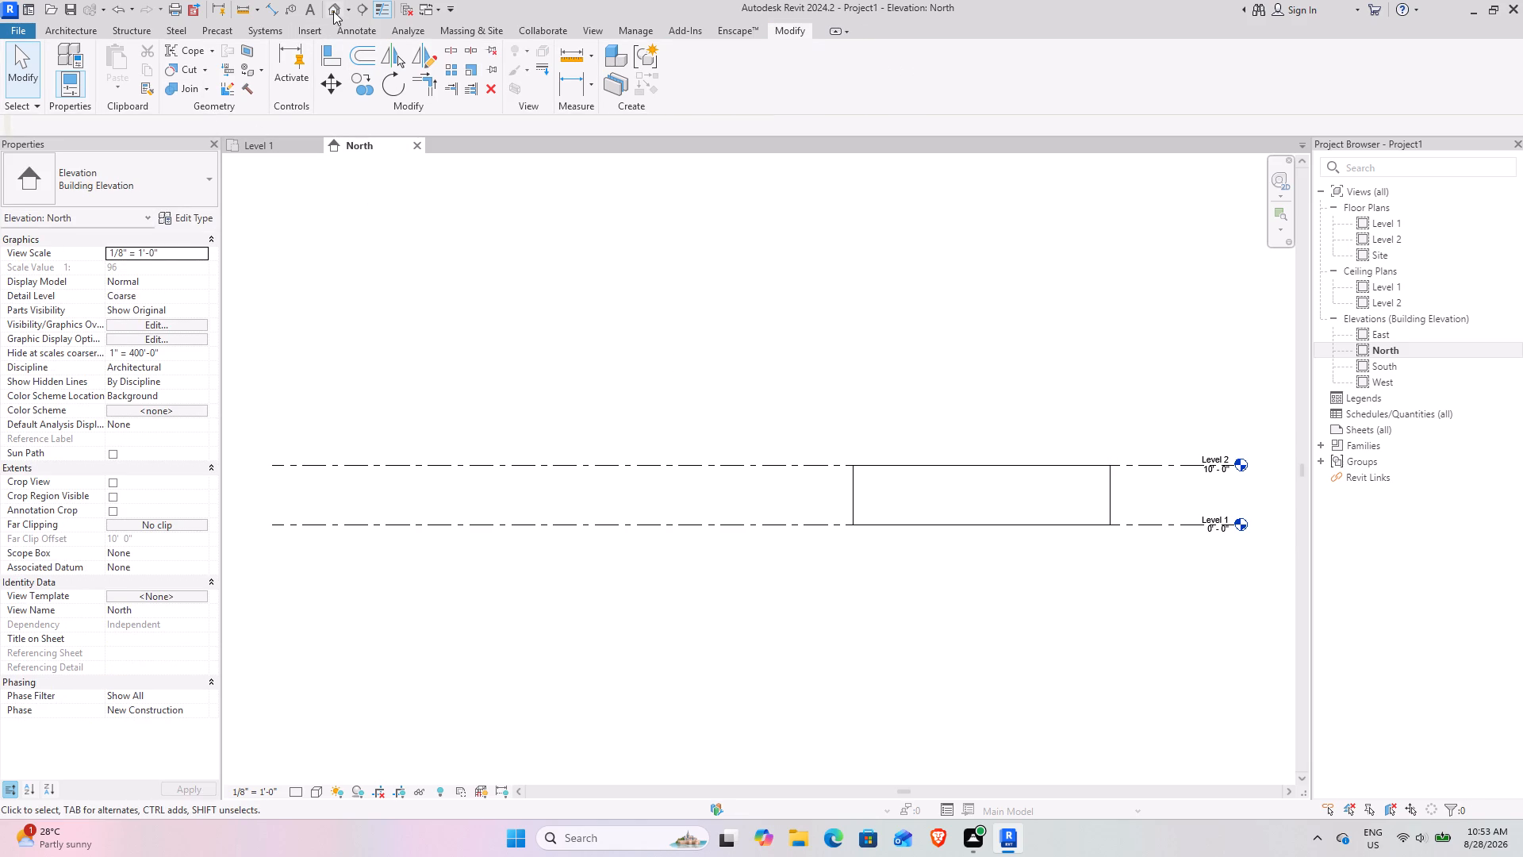
Open the default 3D view and return to the Level 1 floor plan, with the whole PDF sheet in view.
{"action": "left_click", "coordinate": [333, 11]}
{"action": "left_click", "coordinate": [265, 152]}
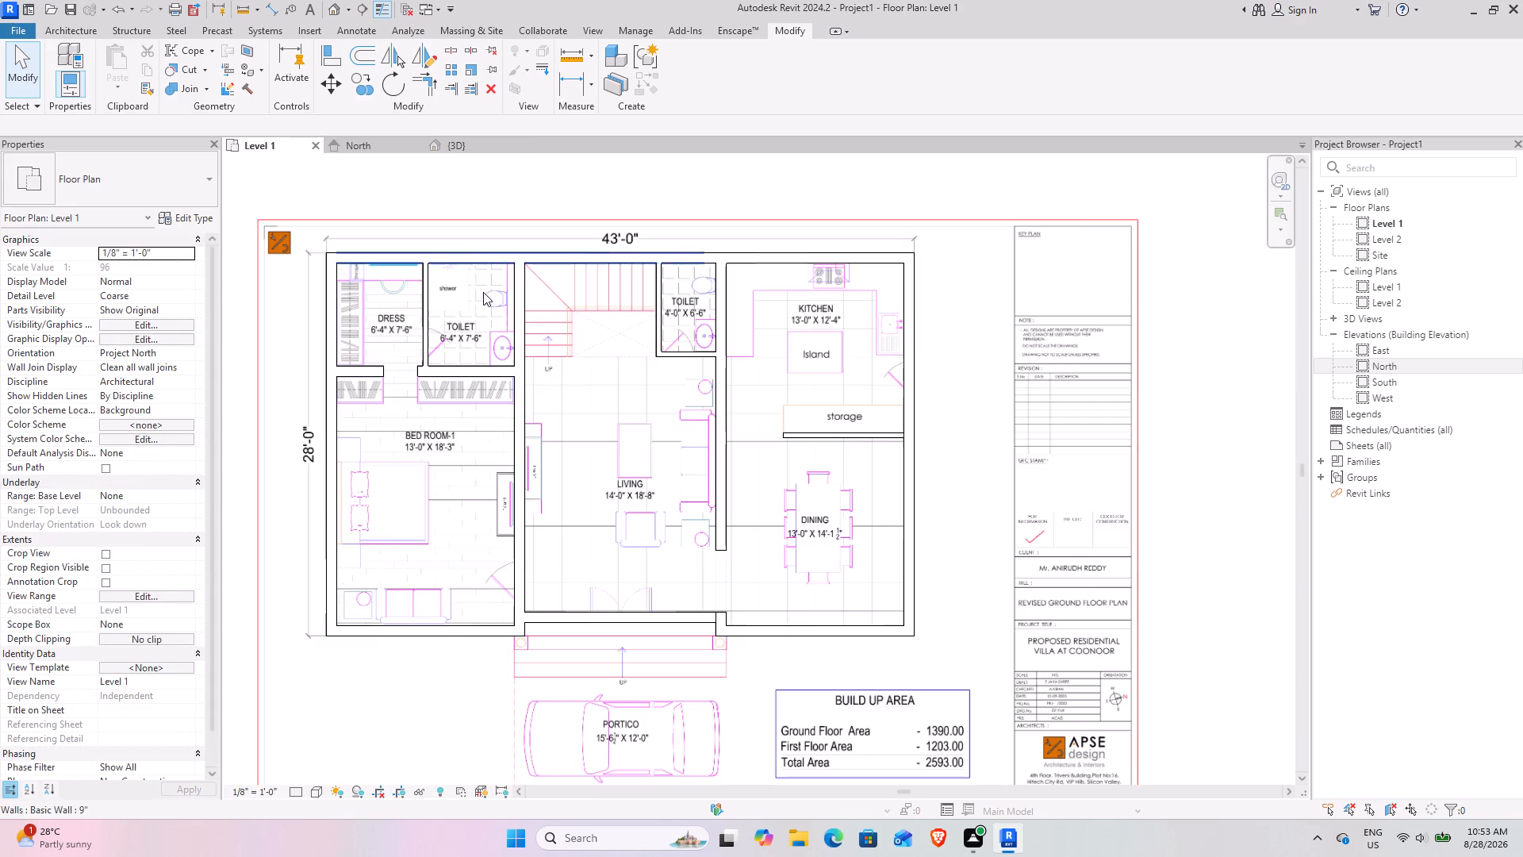
{"action": "scroll", "coordinate": [481, 324], "scroll_direction": "down", "scroll_amount": 4}
{"action": "middle_click_drag", "start_coordinate": [481, 328], "coordinate": [422, 287]}
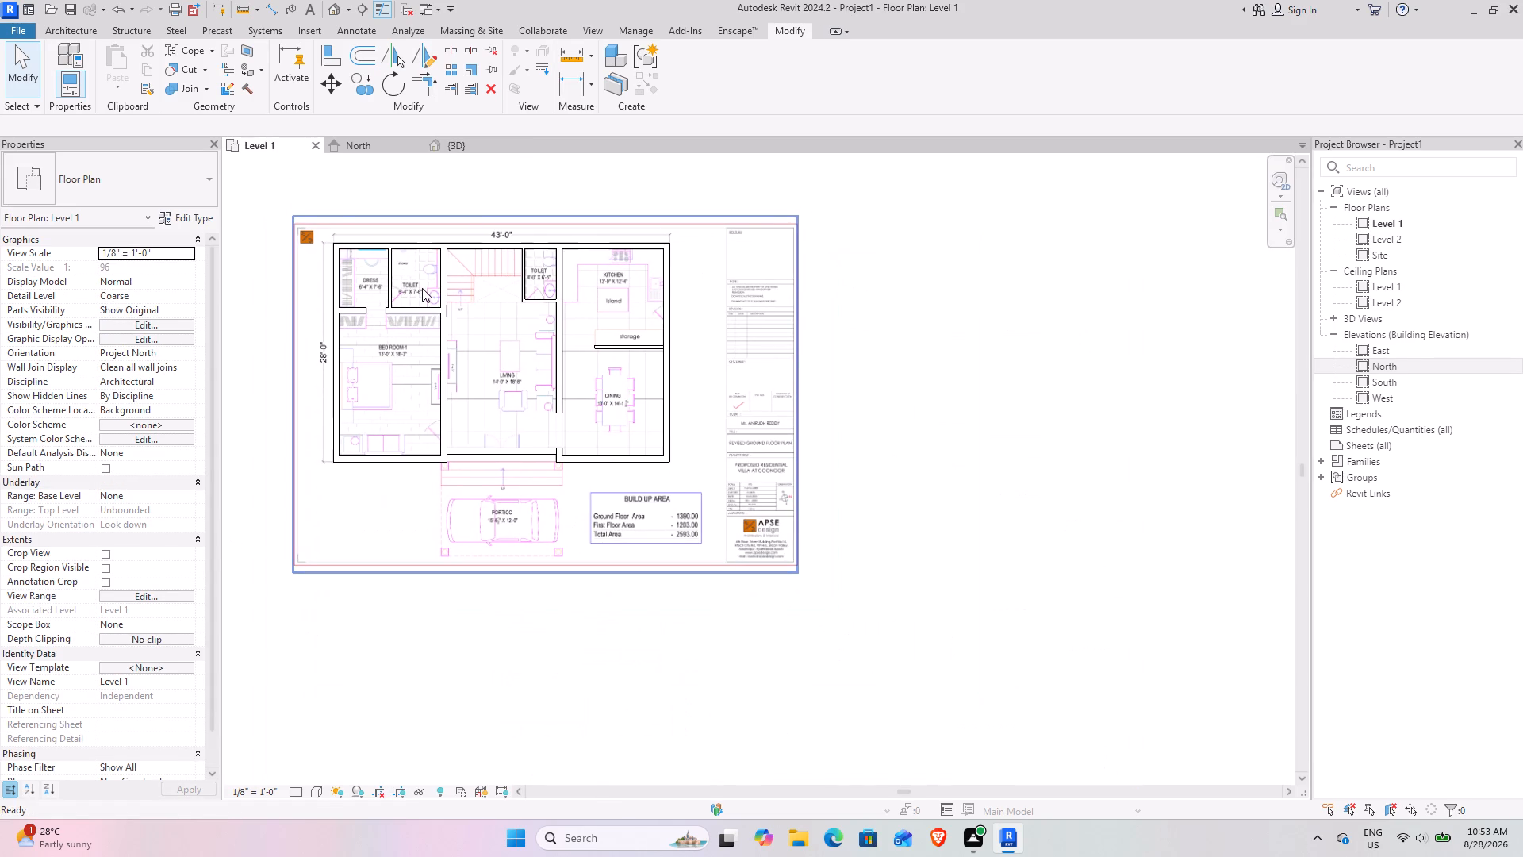
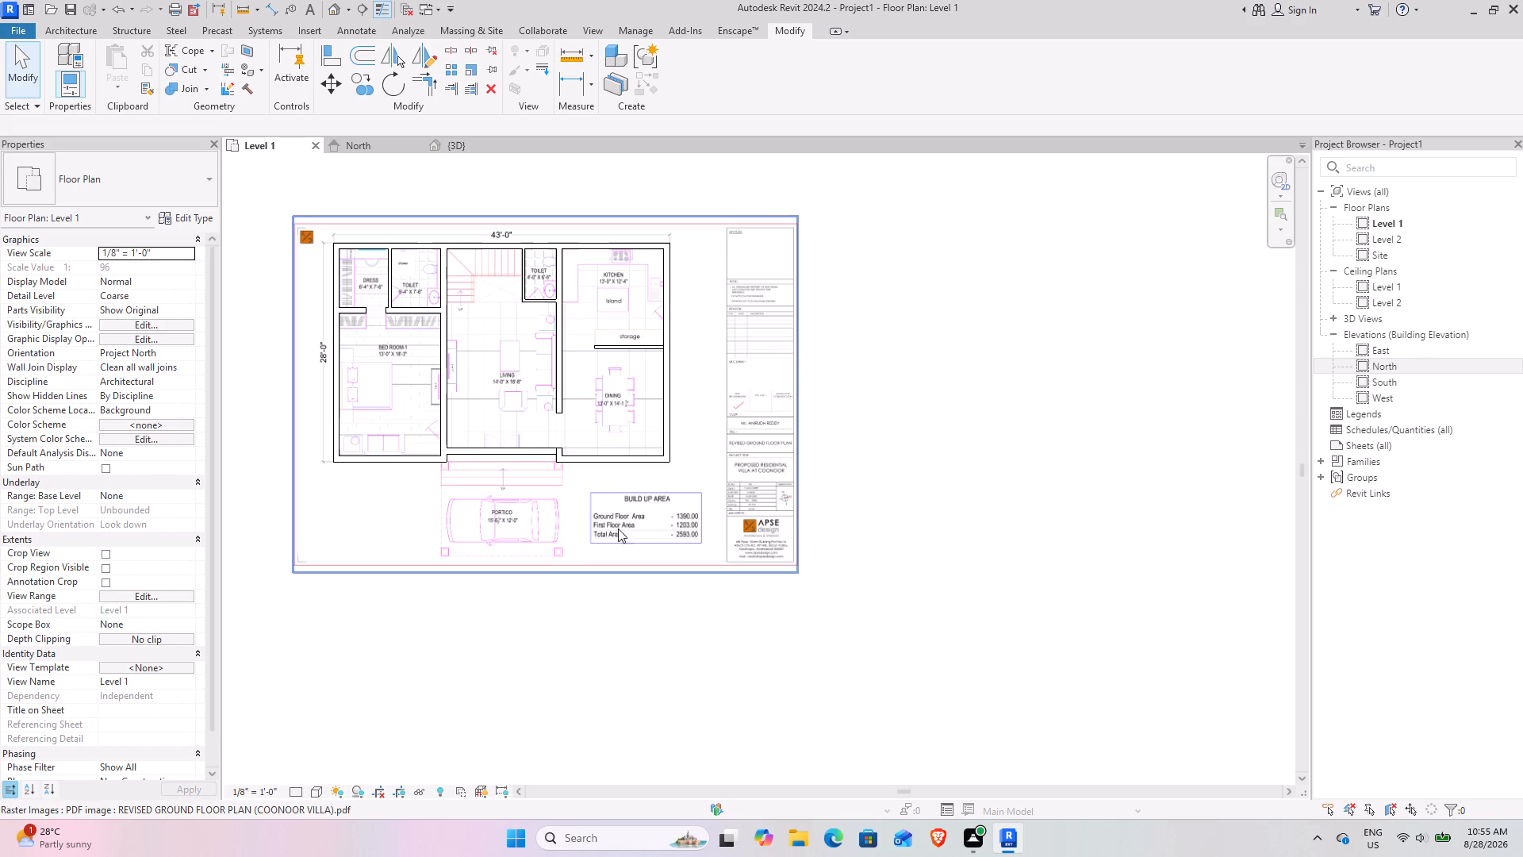
Examine the traced Level 1 walls around Bed Room-1, Living and Dining against the PDF plan.
{"action": "middle_click_drag", "start_coordinate": [462, 342], "coordinate": [643, 502]}
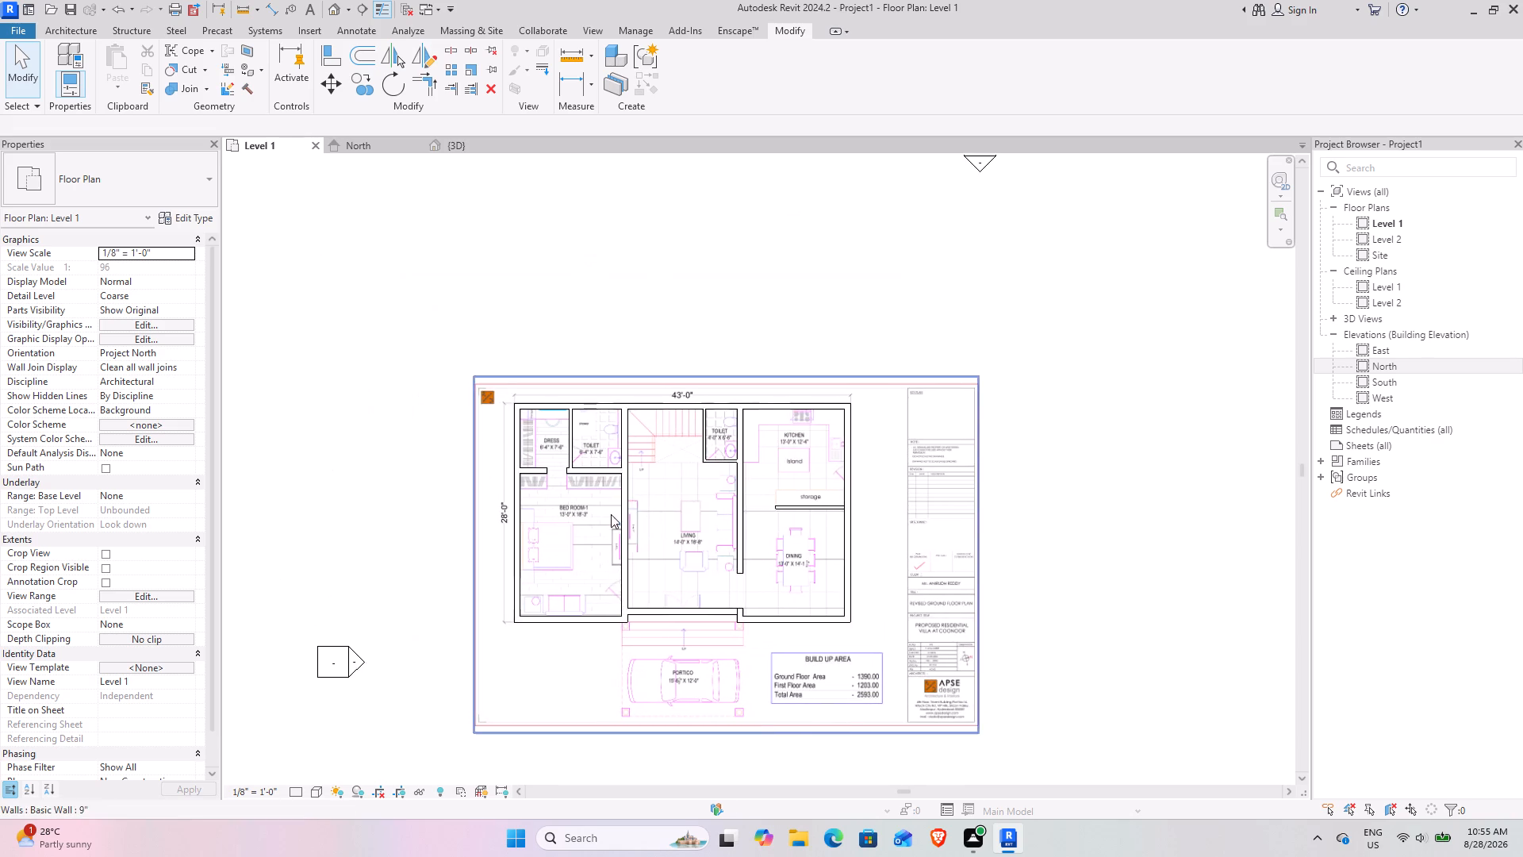
{"action": "scroll", "coordinate": [581, 544], "scroll_direction": "up", "scroll_amount": 5}
{"action": "middle_click_drag", "start_coordinate": [496, 617], "coordinate": [328, 594]}
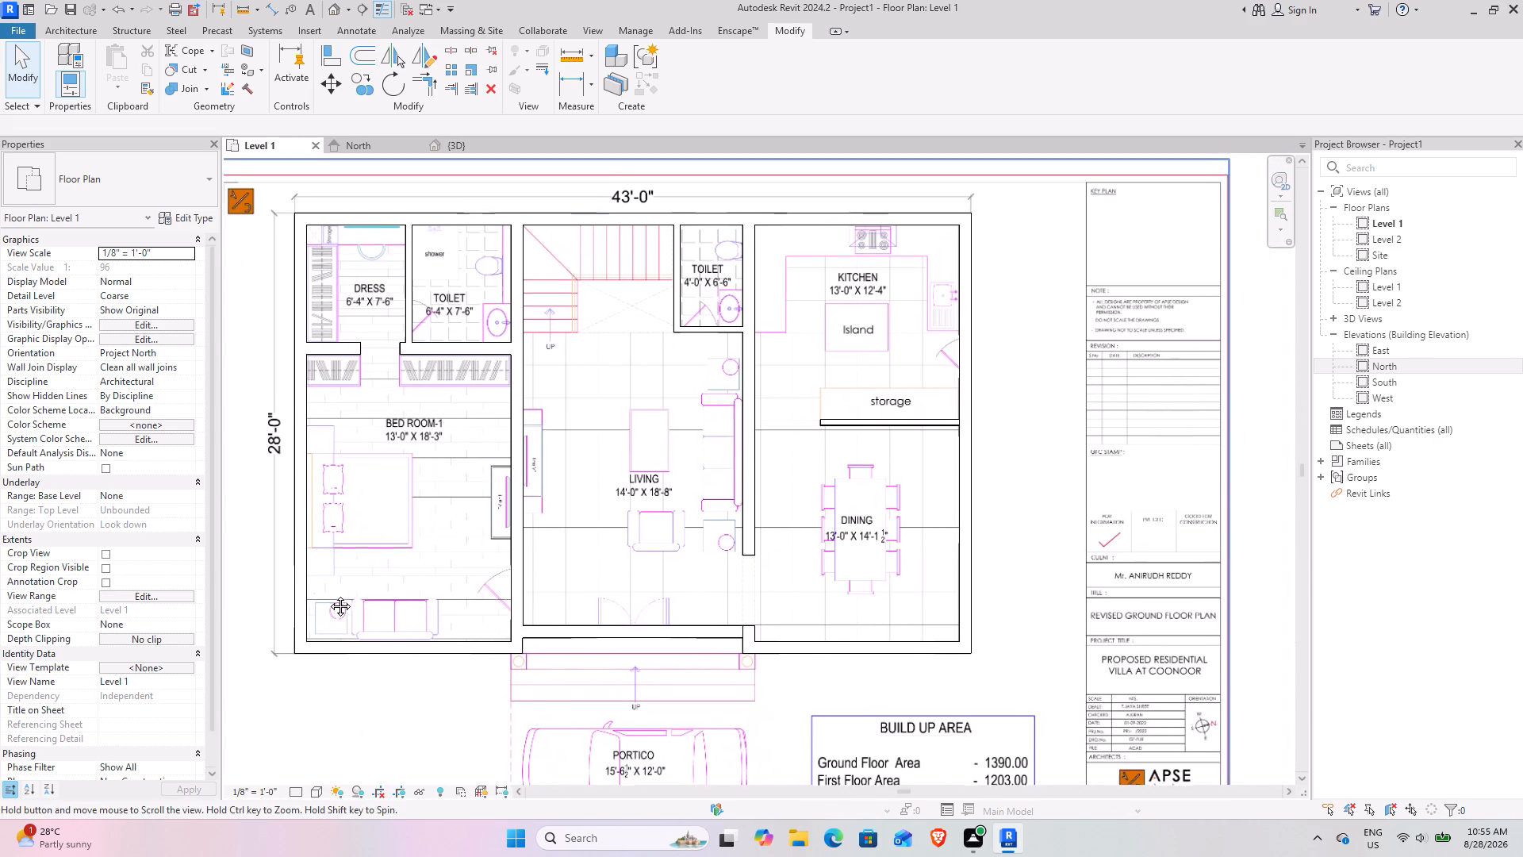
{"action": "middle_click_drag", "start_coordinate": [328, 594], "coordinate": [322, 578]}
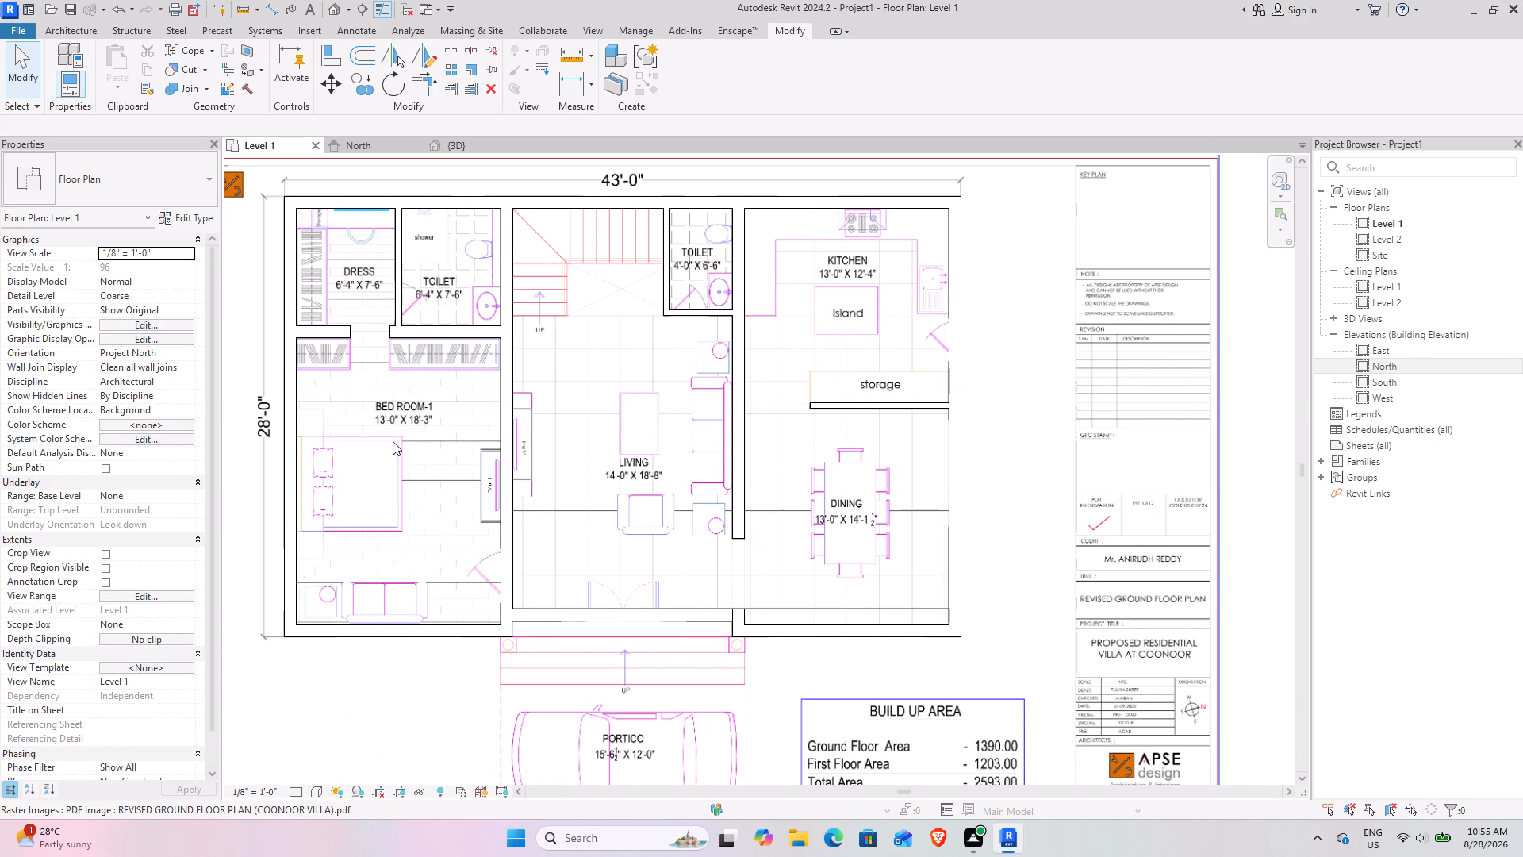
{"action": "scroll", "coordinate": [378, 522], "scroll_direction": "up", "scroll_amount": 4}
{"action": "middle_click_drag", "start_coordinate": [382, 598], "coordinate": [450, 552]}
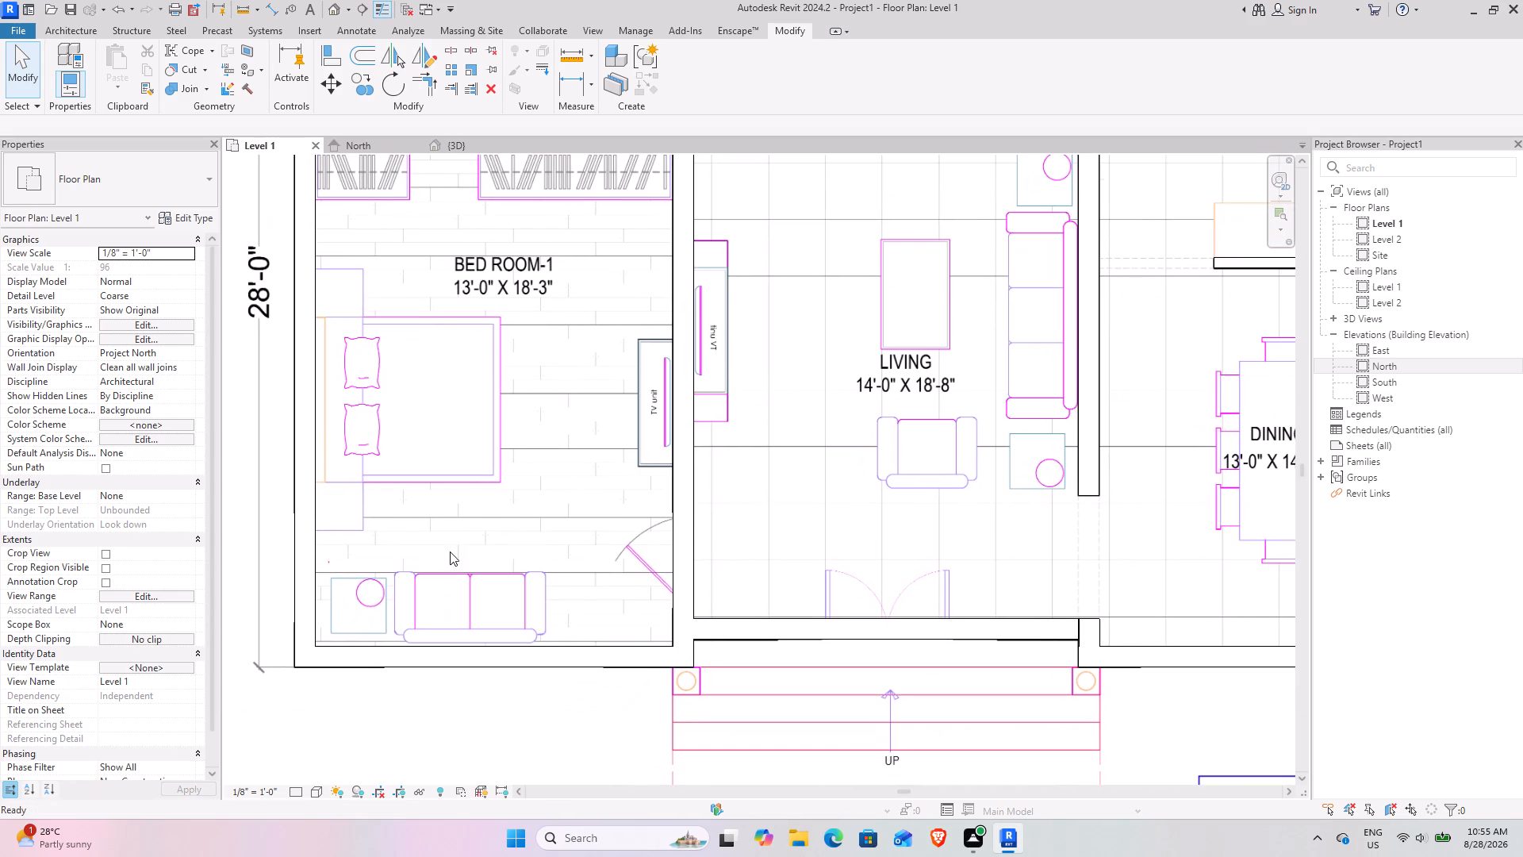
{"action": "scroll", "coordinate": [438, 619], "scroll_direction": "up", "scroll_amount": 3}
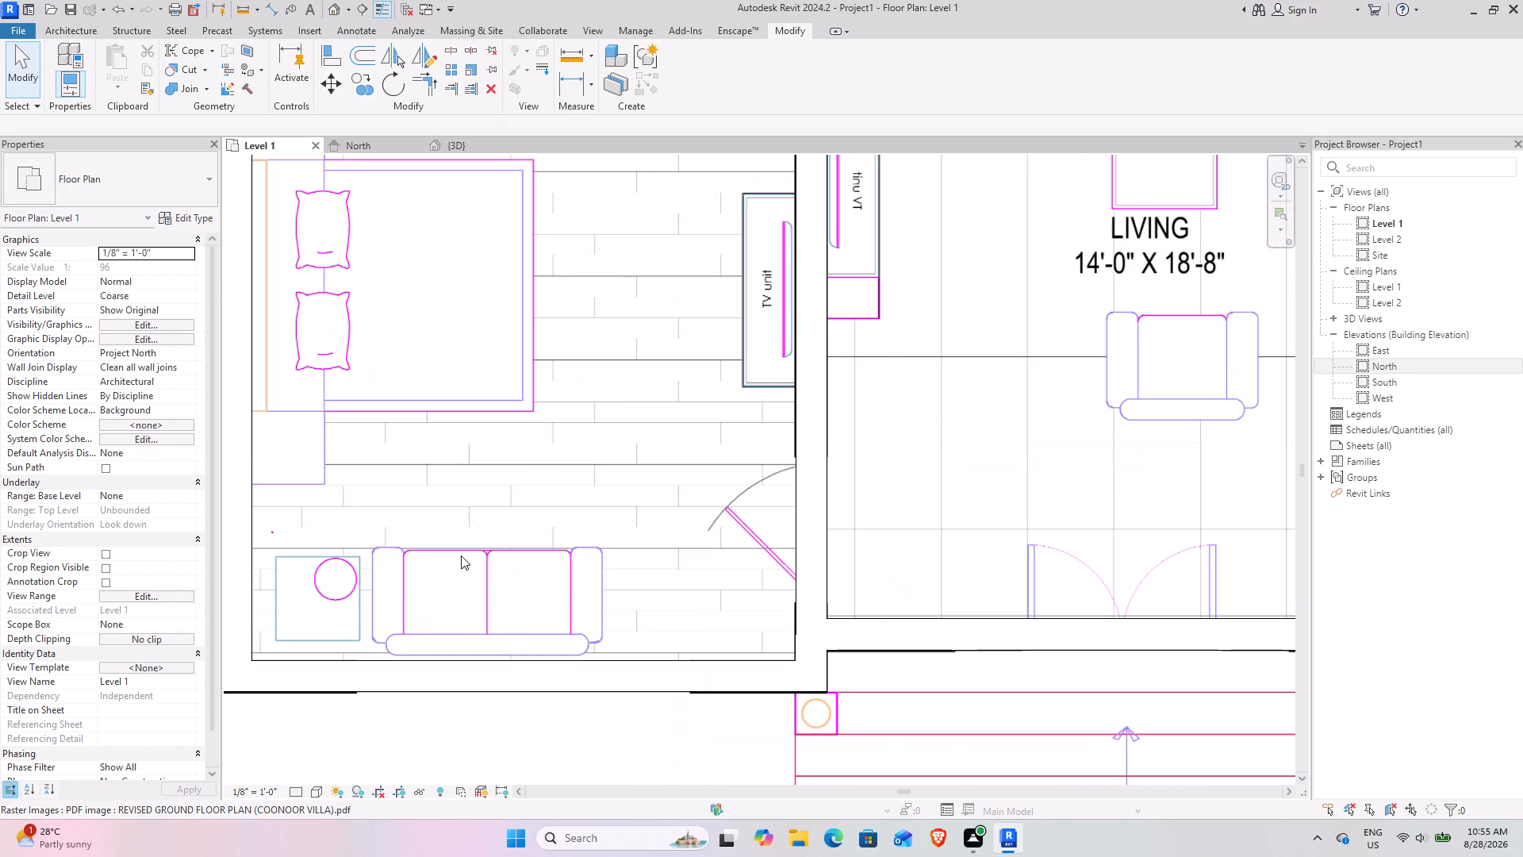
{"action": "scroll", "coordinate": [454, 555], "scroll_direction": "down", "scroll_amount": 3}
{"action": "middle_click_drag", "start_coordinate": [474, 512], "coordinate": [460, 621]}
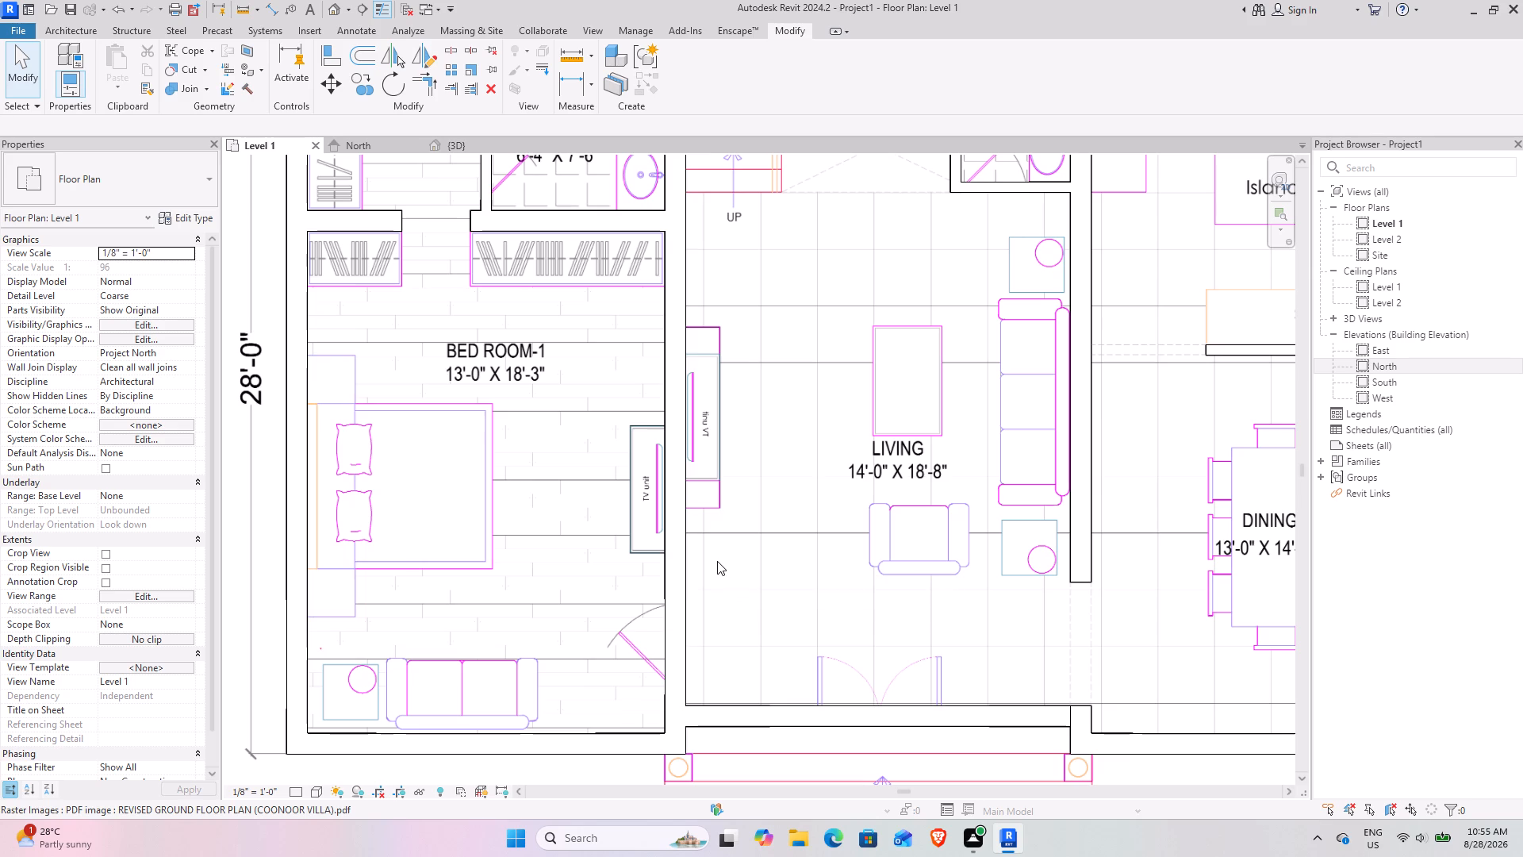
{"action": "scroll", "coordinate": [731, 578], "scroll_direction": "down", "scroll_amount": 4}
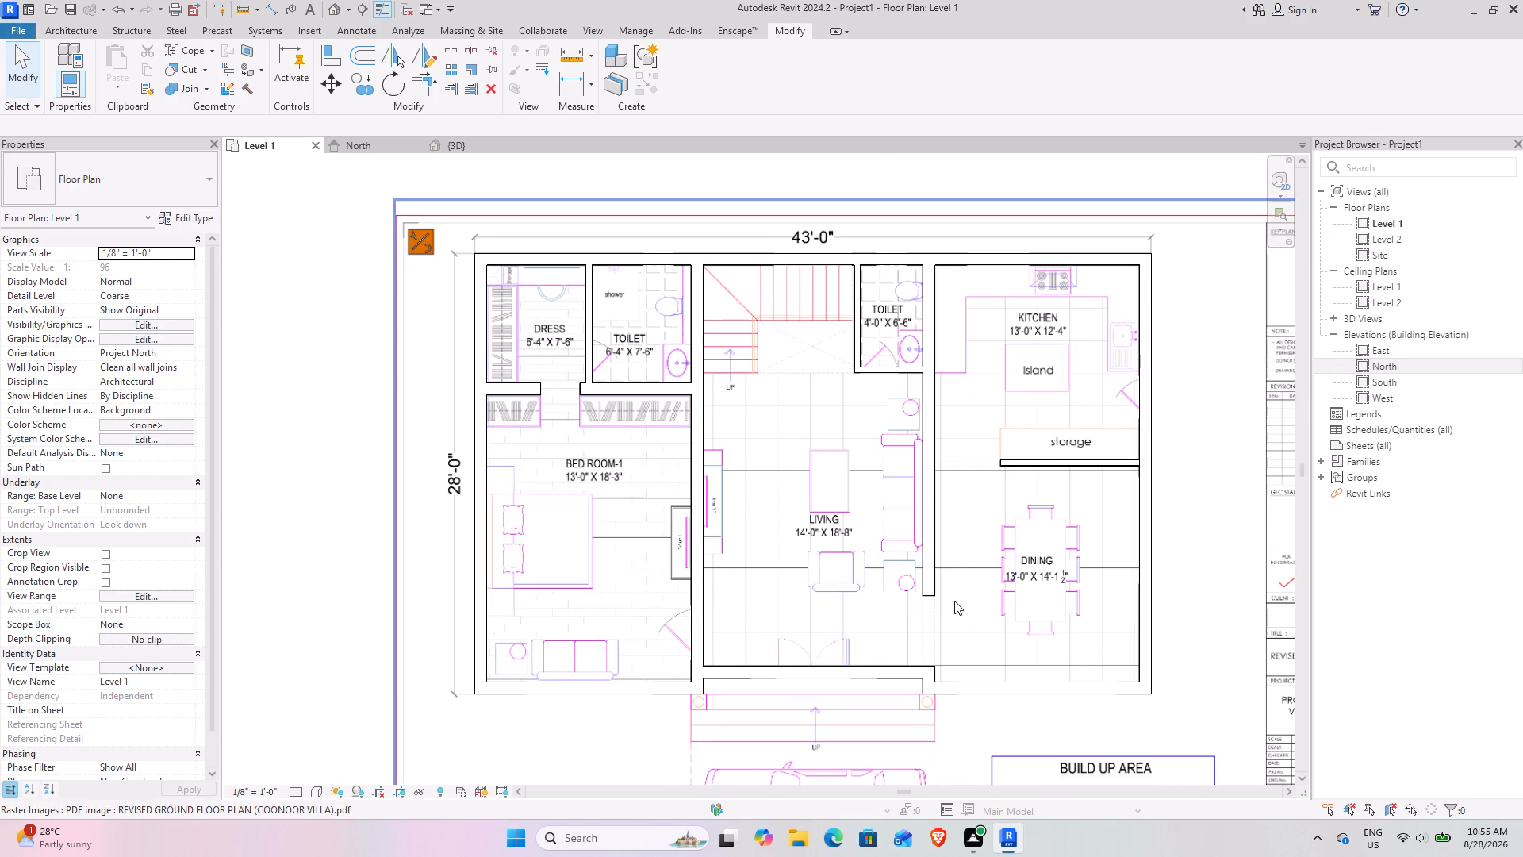
{"action": "middle_click_drag", "start_coordinate": [932, 655], "coordinate": [666, 655]}
{"action": "scroll", "coordinate": [689, 651], "scroll_direction": "up", "scroll_amount": 5}
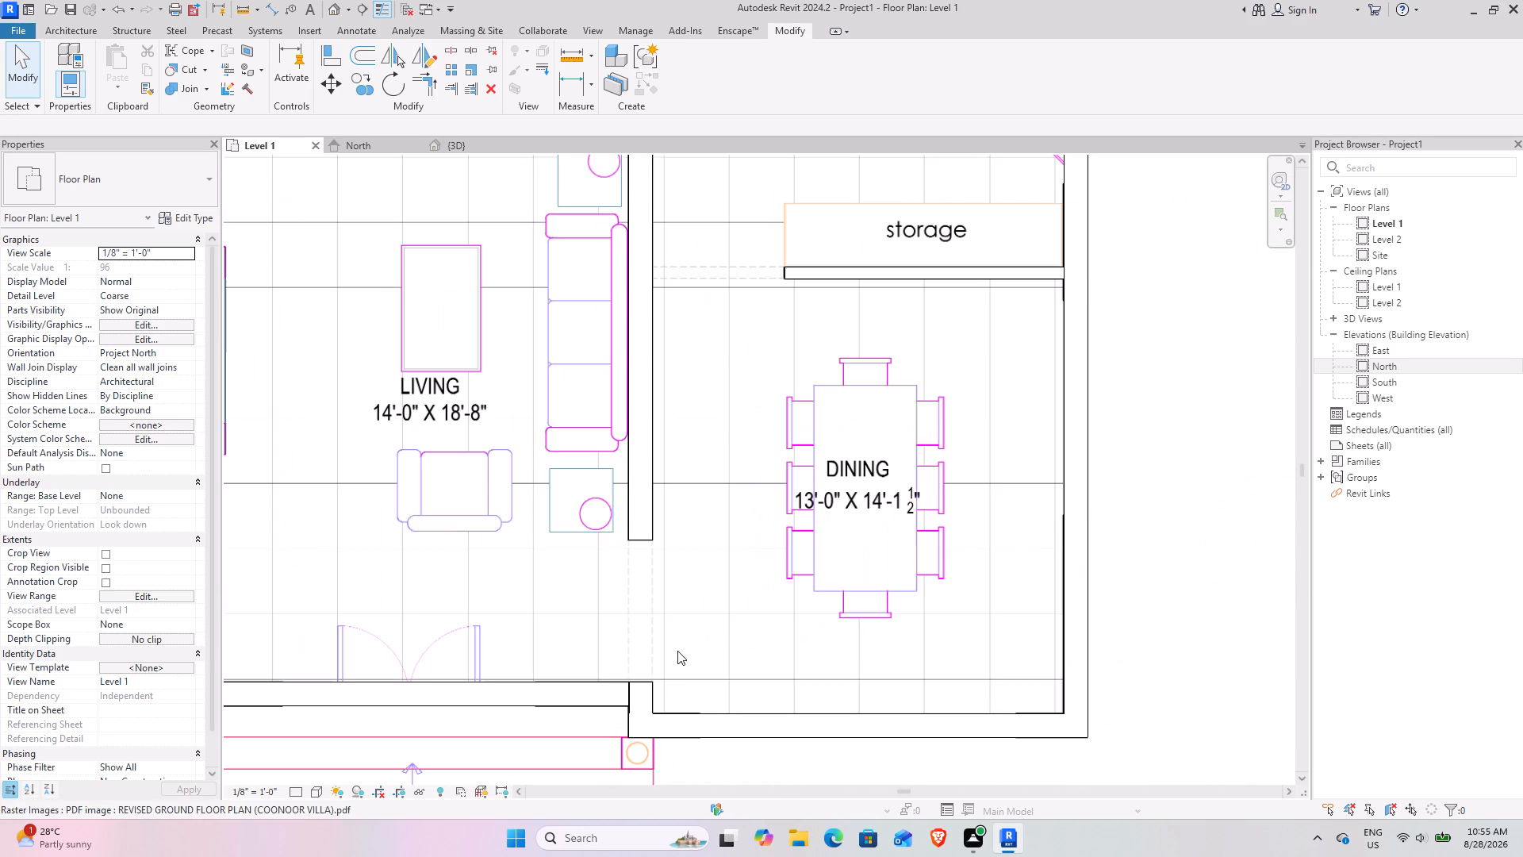
{"action": "scroll", "coordinate": [624, 651], "scroll_direction": "down", "scroll_amount": 3}
{"action": "middle_click_drag", "start_coordinate": [691, 674], "coordinate": [793, 684]}
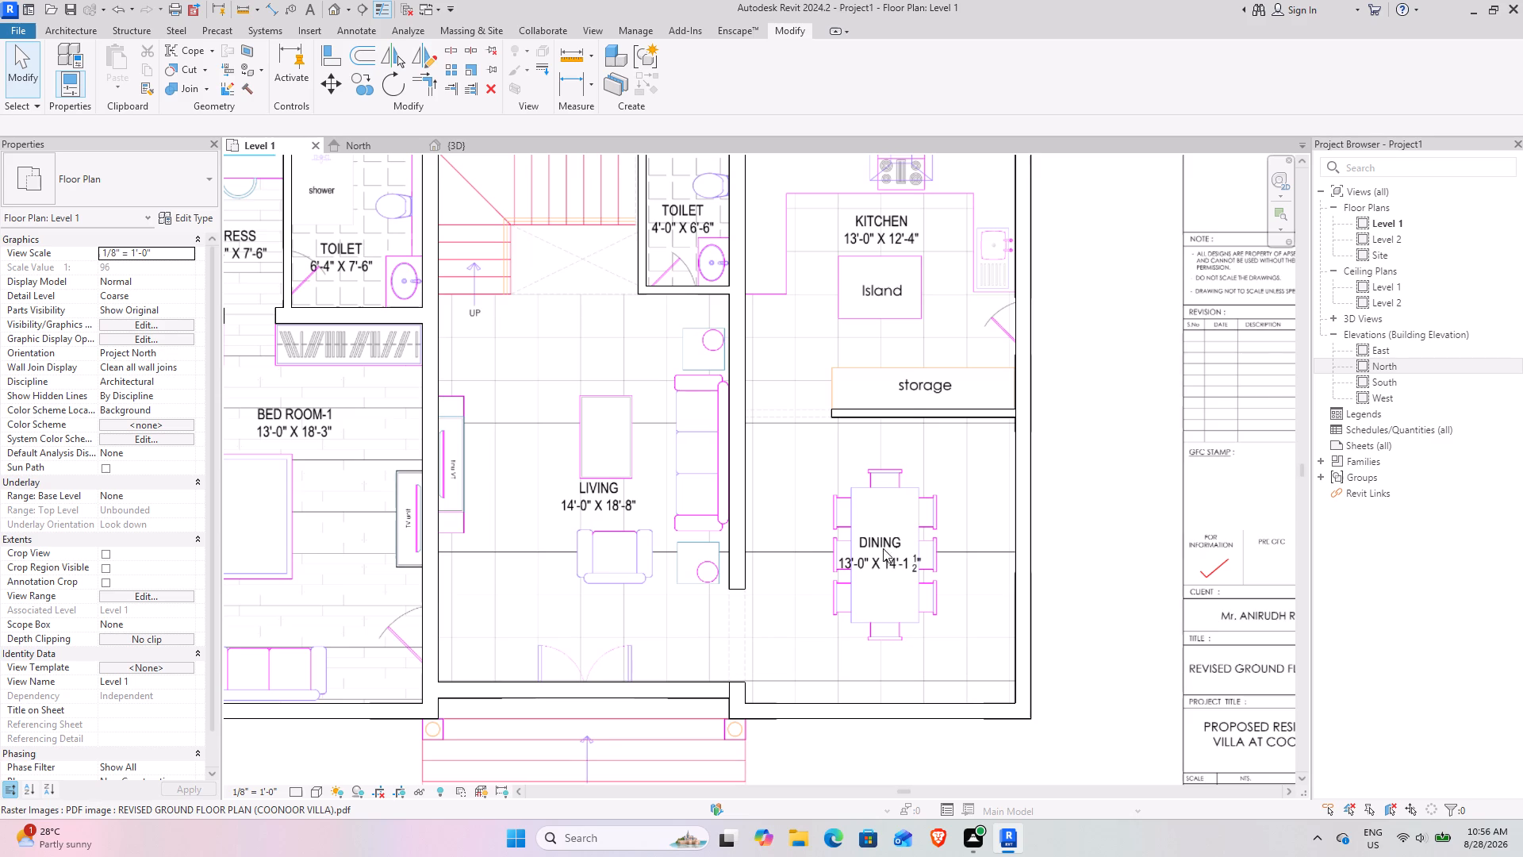
Set the Aligned dimension tool to reference wall faces and pick entire walls.
{"action": "scroll", "coordinate": [878, 413], "scroll_direction": "up", "scroll_amount": 3}
{"action": "scroll", "coordinate": [877, 414], "scroll_direction": "down", "scroll_amount": 1}
{"action": "scroll", "coordinate": [870, 416], "scroll_direction": "up", "scroll_amount": 3}
{"action": "scroll", "coordinate": [812, 464], "scroll_direction": "up", "scroll_amount": 2}
{"action": "middle_click_drag", "start_coordinate": [794, 467], "coordinate": [749, 474]}
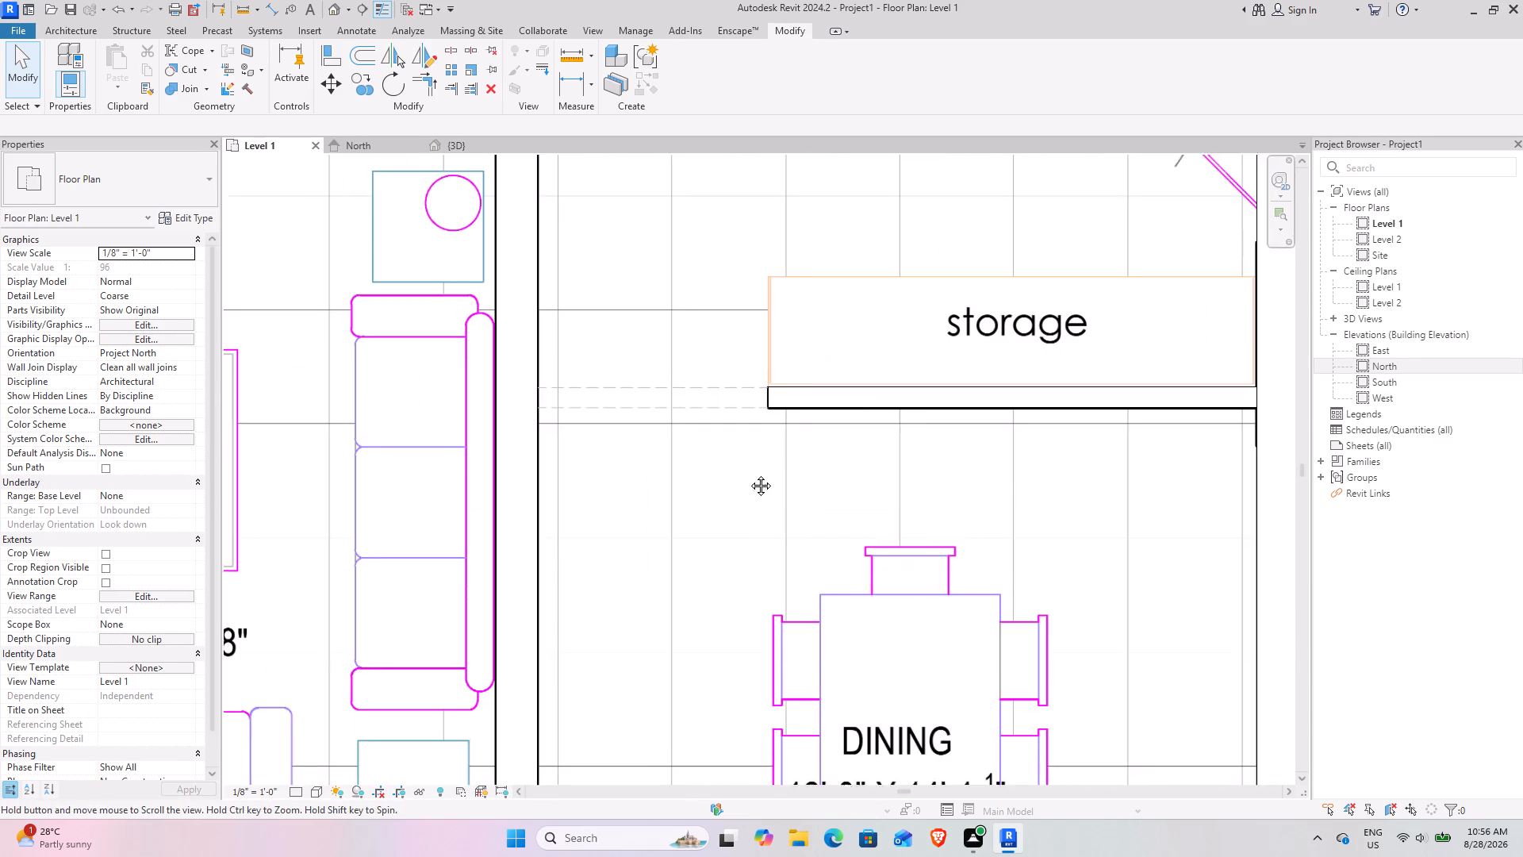
{"action": "middle_click_drag", "start_coordinate": [749, 474], "coordinate": [554, 513]}
{"action": "left_click", "coordinate": [274, 9]}
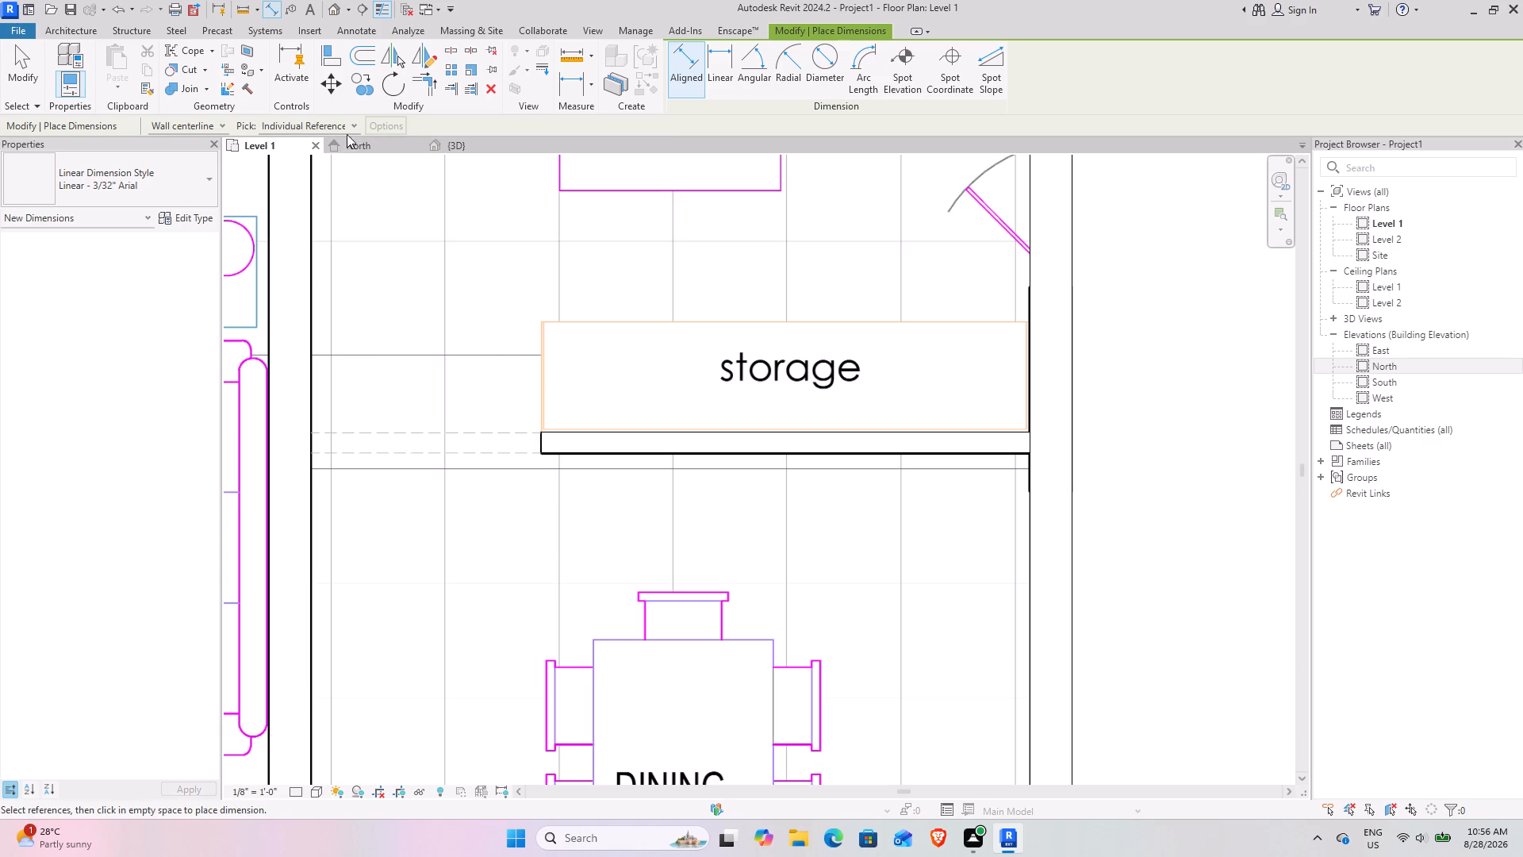
{"action": "left_click", "coordinate": [217, 127]}
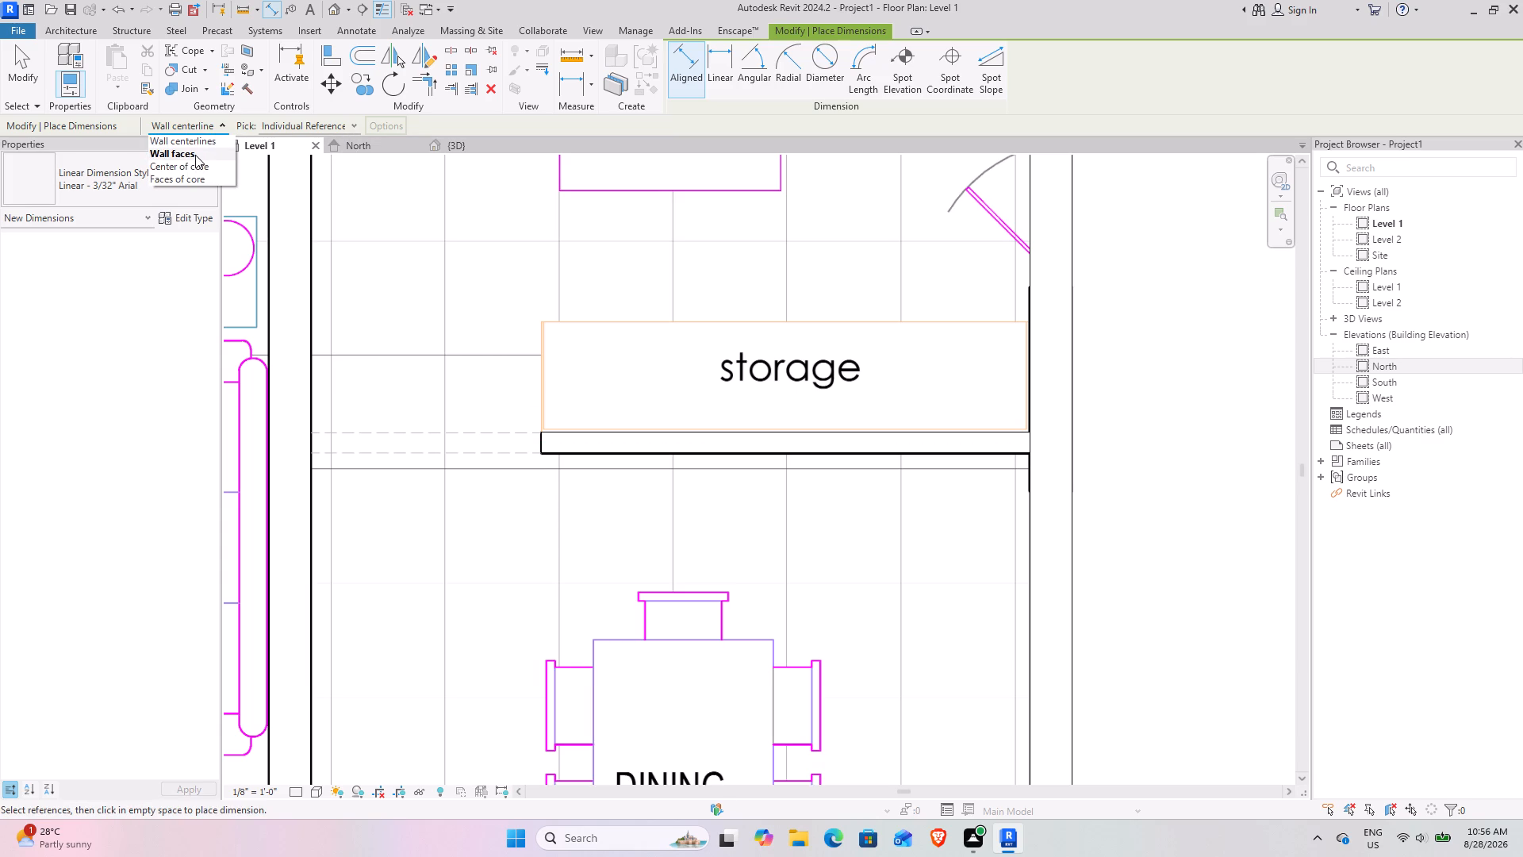
{"action": "left_click", "coordinate": [195, 155]}
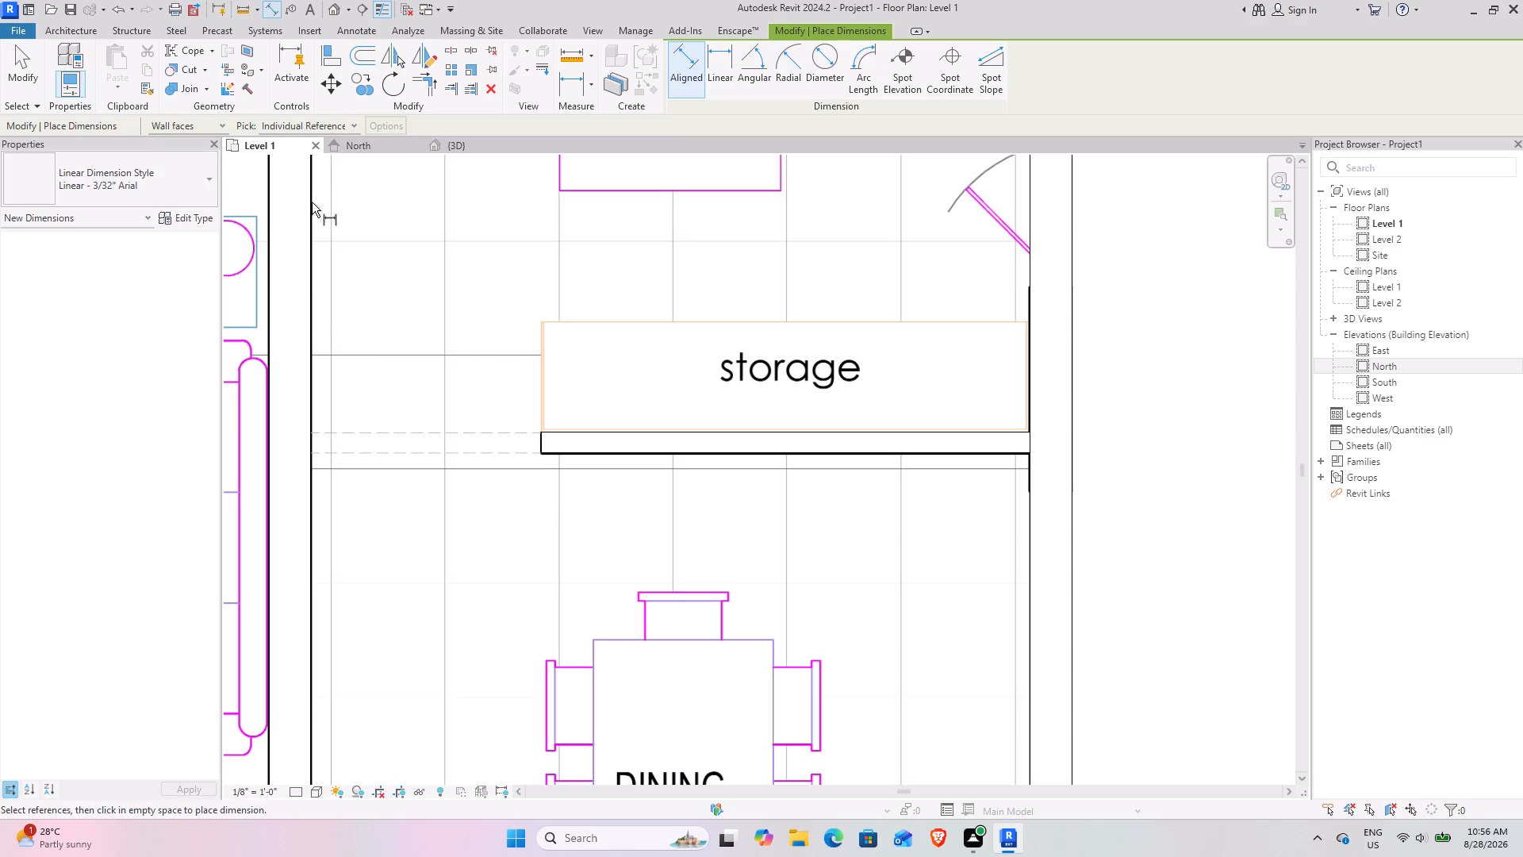
{"action": "left_click", "coordinate": [344, 122]}
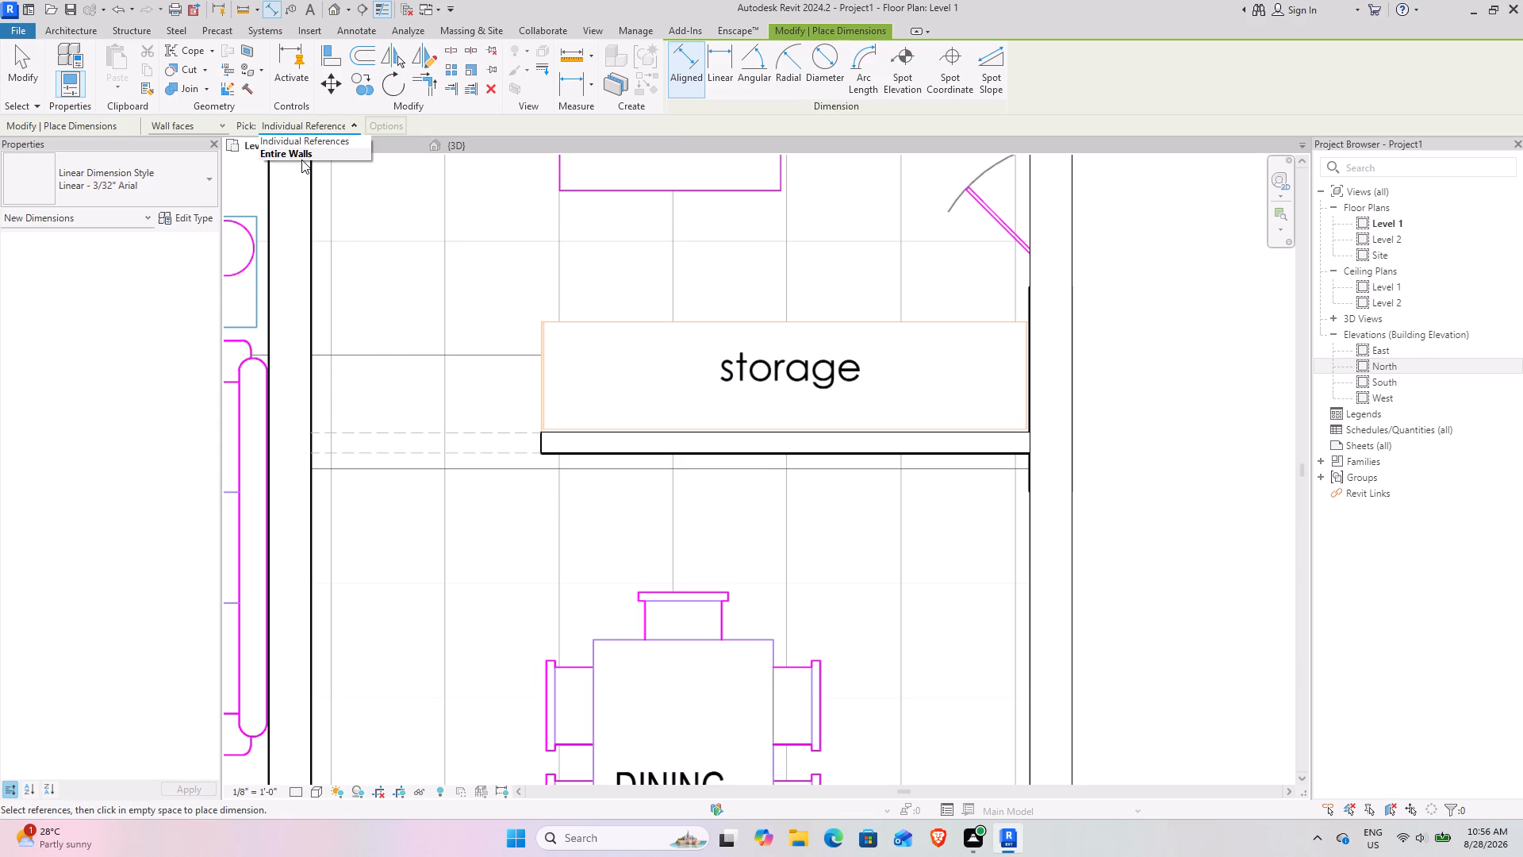
{"action": "left_click", "coordinate": [301, 159]}
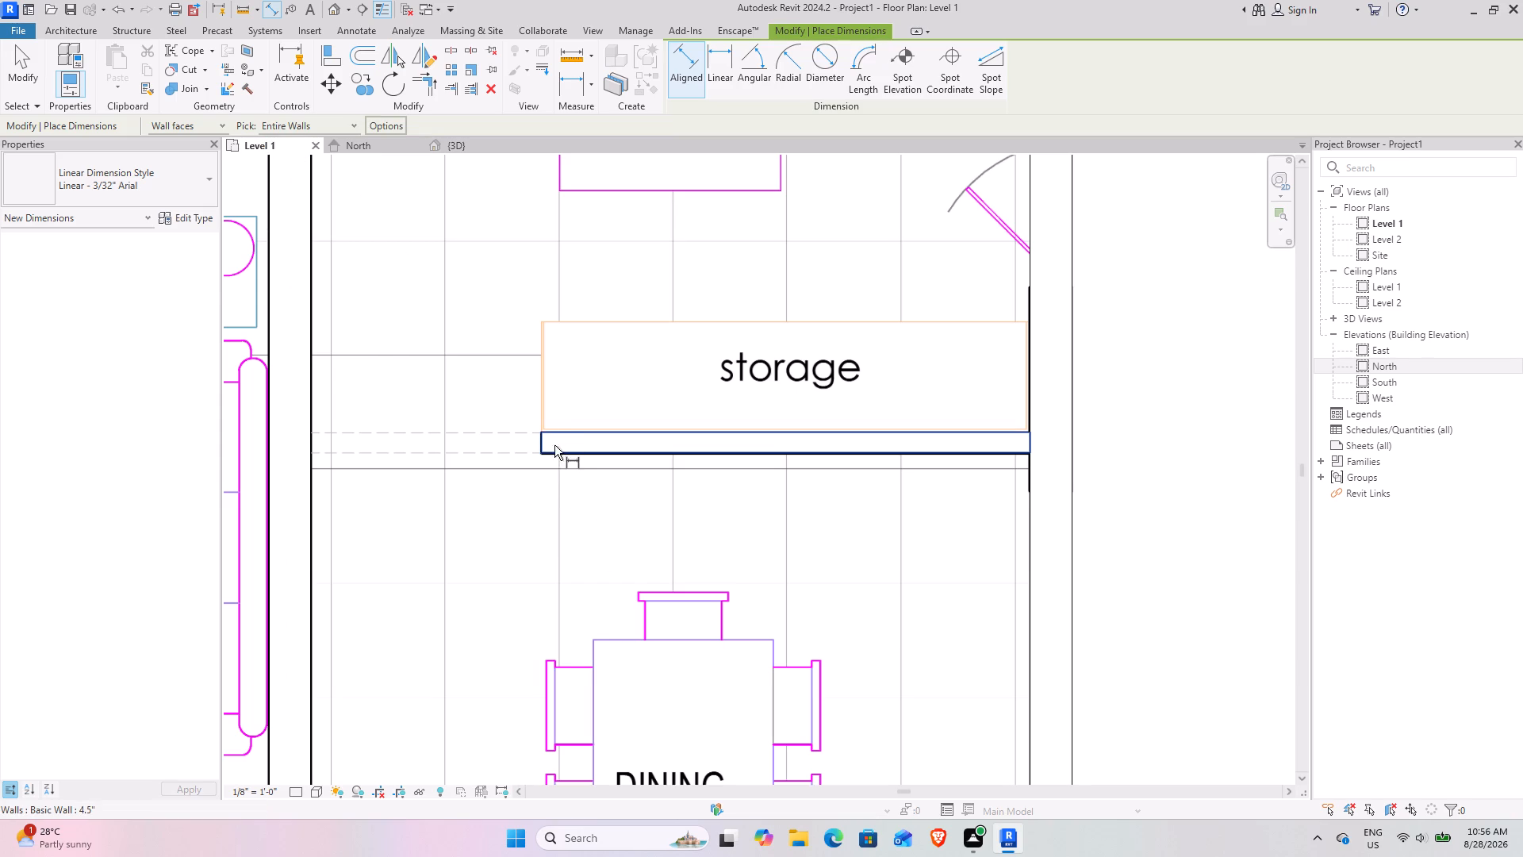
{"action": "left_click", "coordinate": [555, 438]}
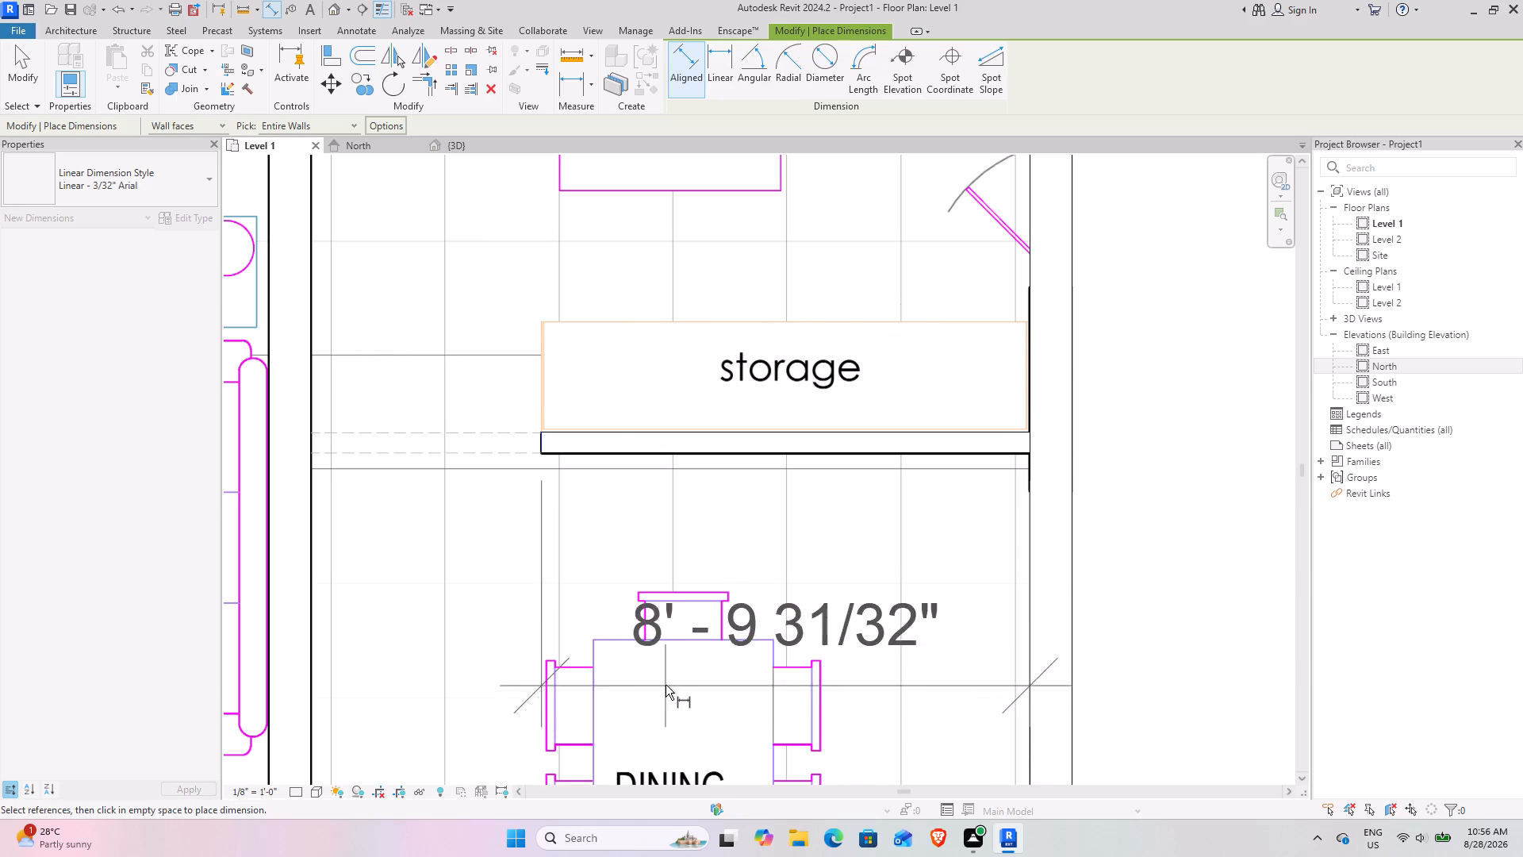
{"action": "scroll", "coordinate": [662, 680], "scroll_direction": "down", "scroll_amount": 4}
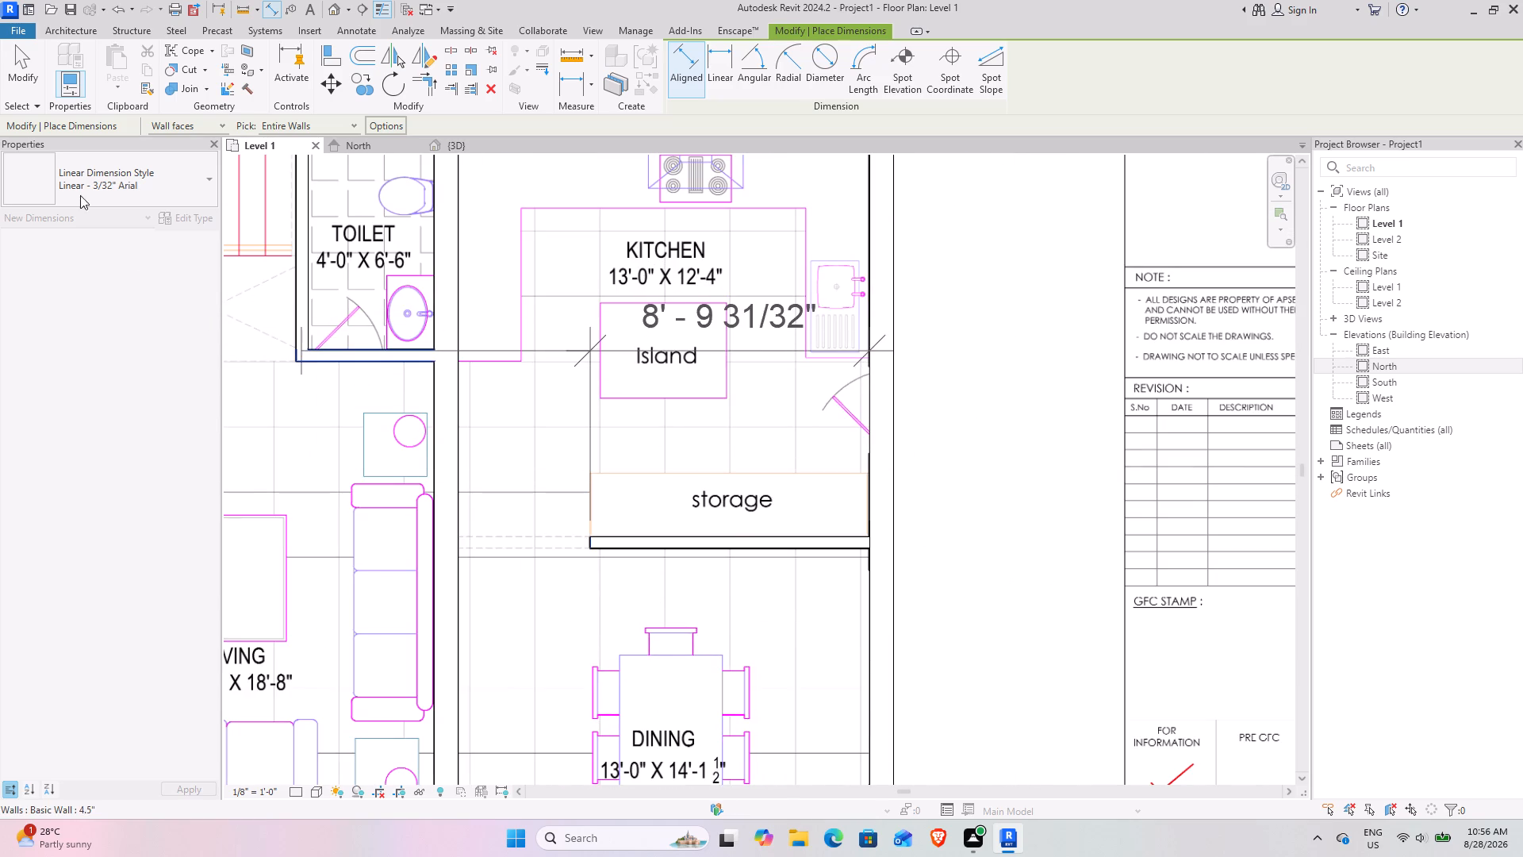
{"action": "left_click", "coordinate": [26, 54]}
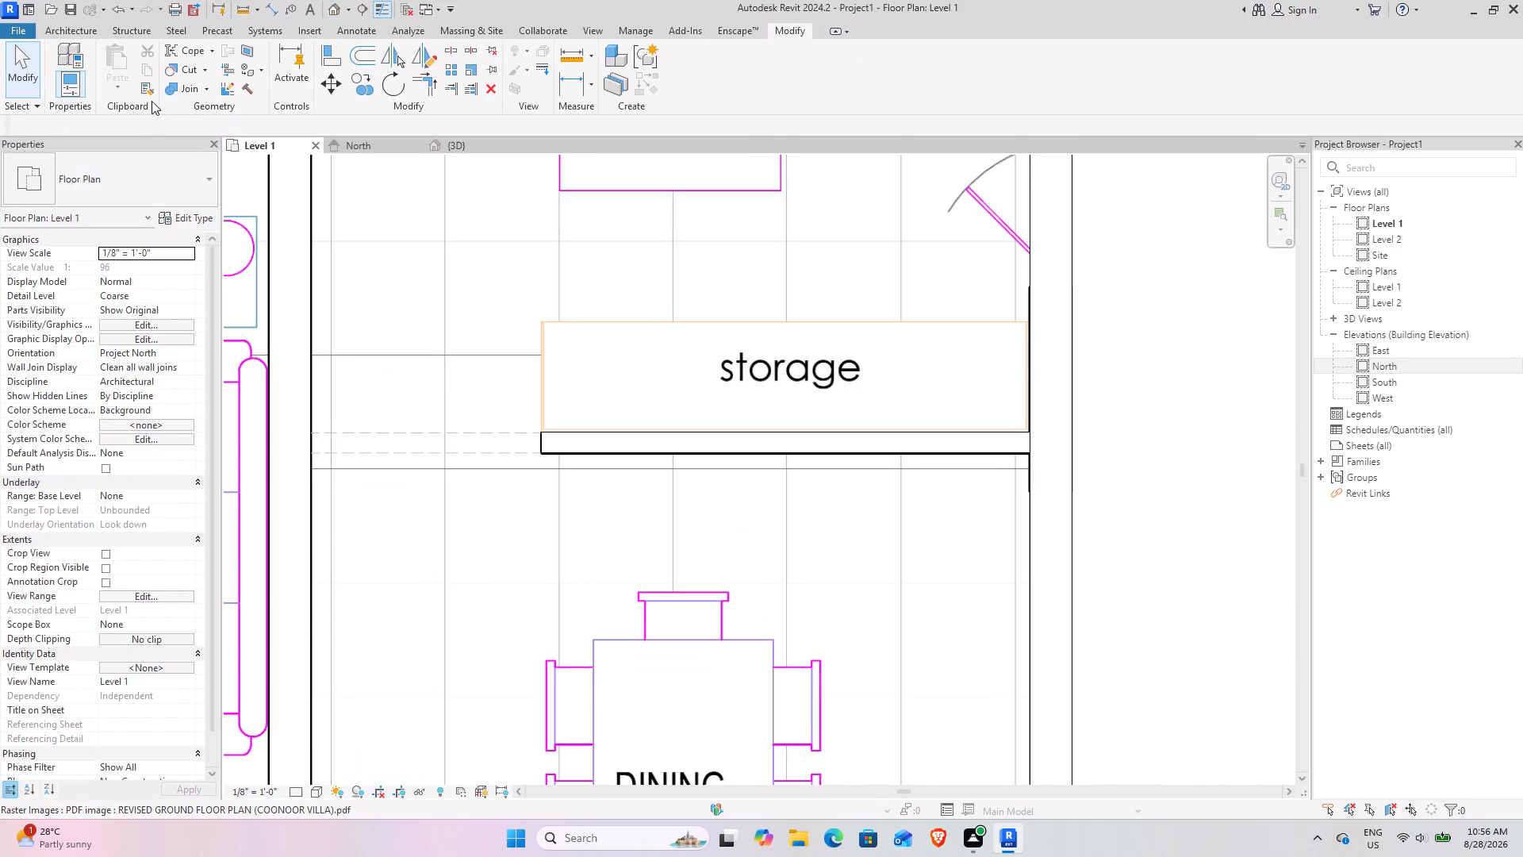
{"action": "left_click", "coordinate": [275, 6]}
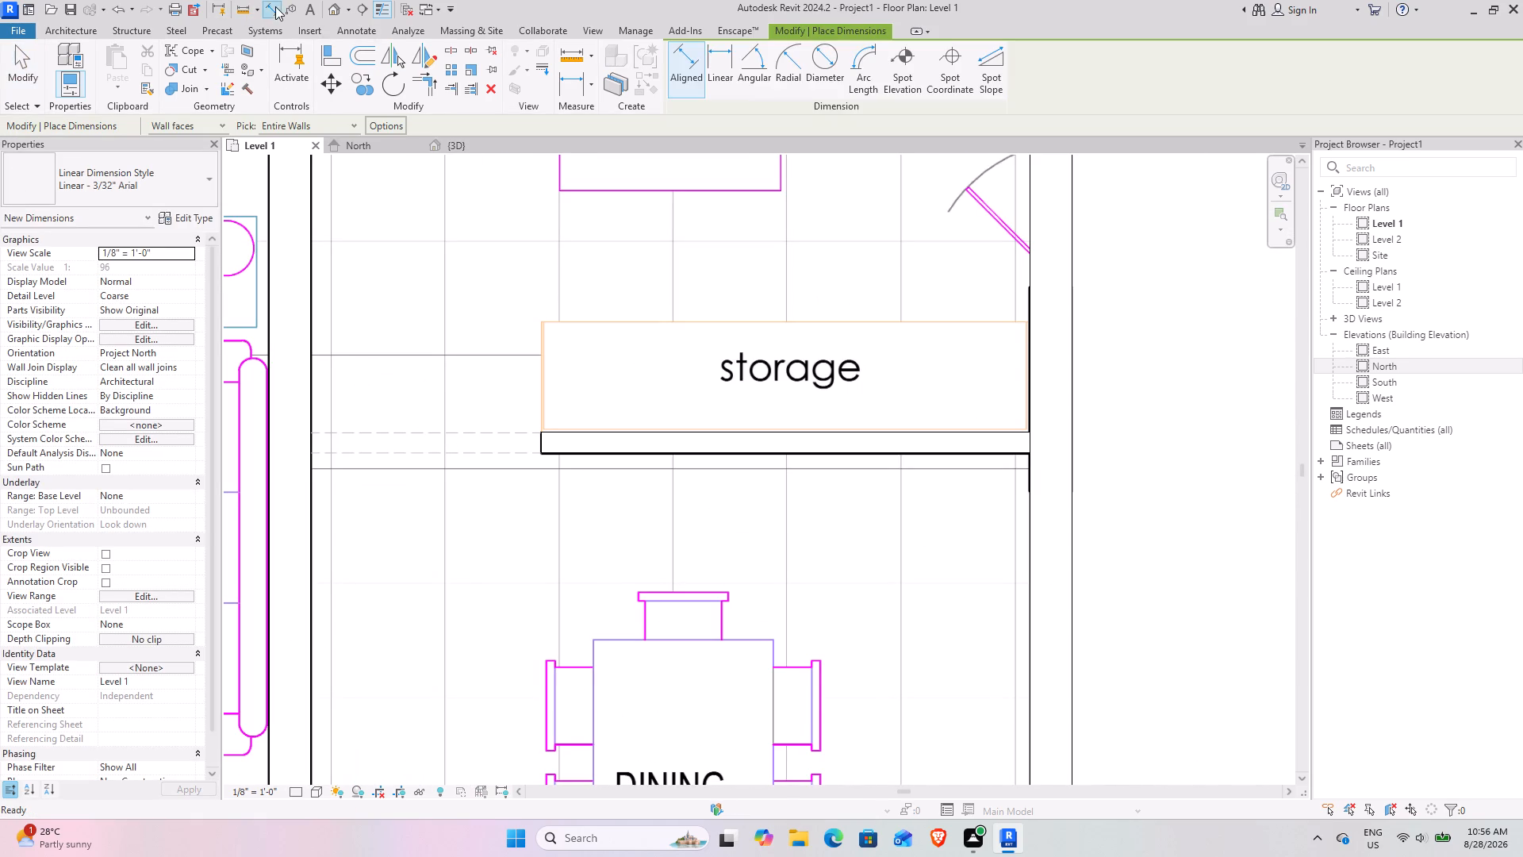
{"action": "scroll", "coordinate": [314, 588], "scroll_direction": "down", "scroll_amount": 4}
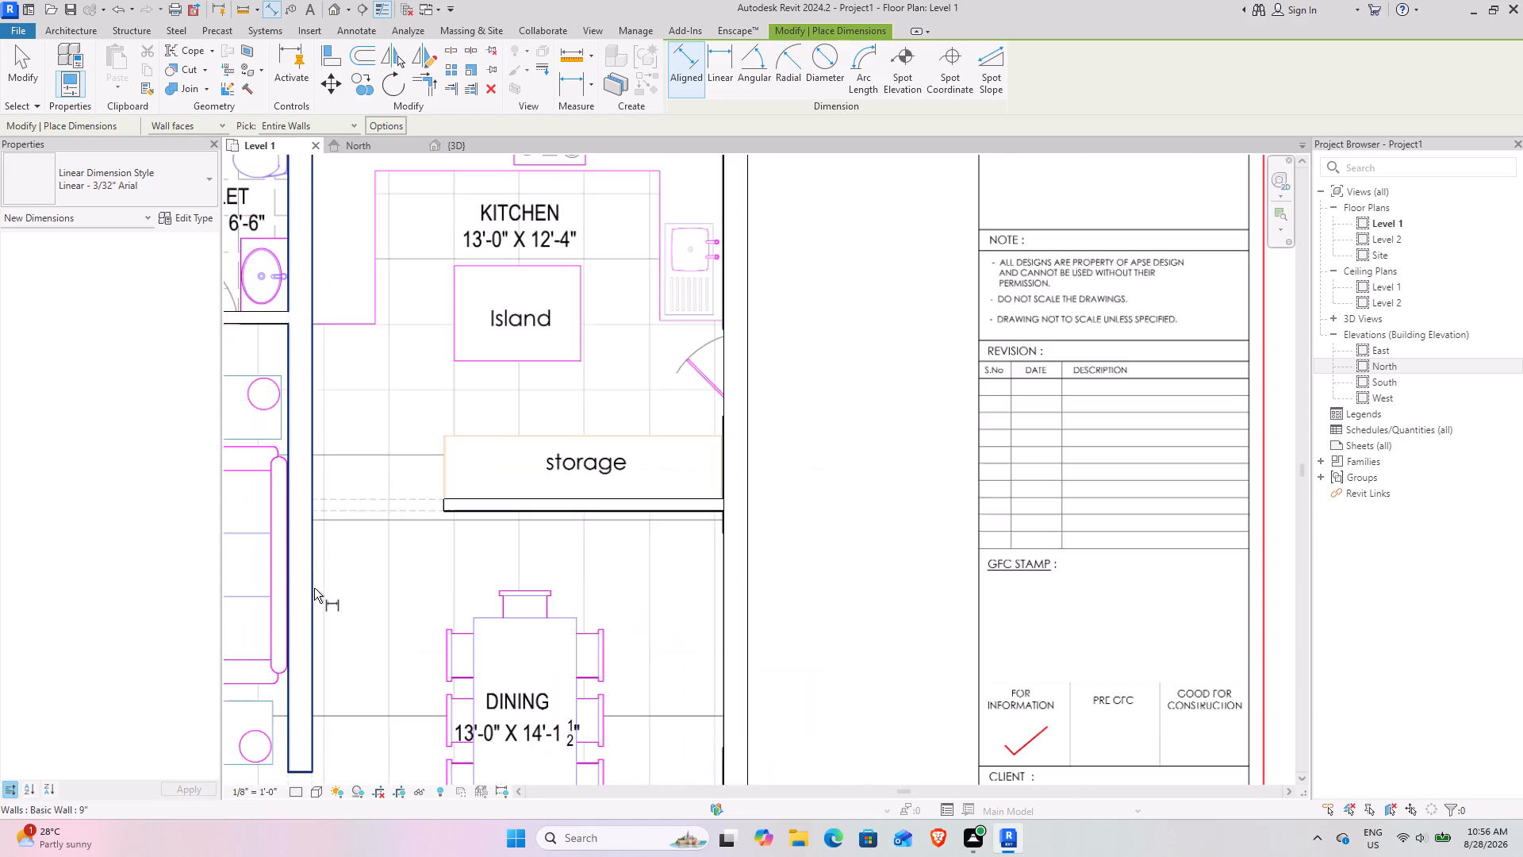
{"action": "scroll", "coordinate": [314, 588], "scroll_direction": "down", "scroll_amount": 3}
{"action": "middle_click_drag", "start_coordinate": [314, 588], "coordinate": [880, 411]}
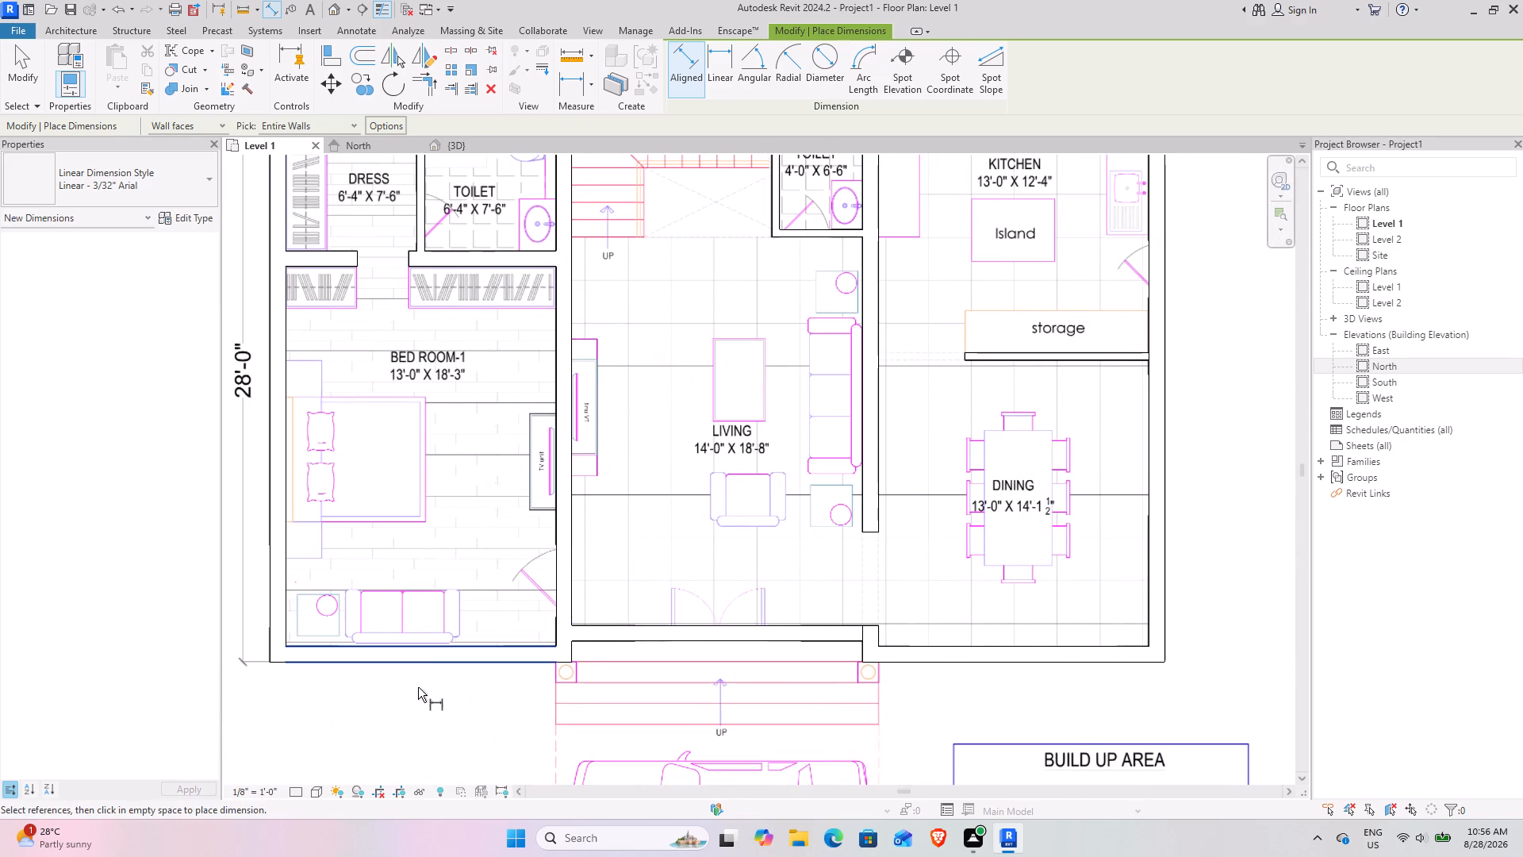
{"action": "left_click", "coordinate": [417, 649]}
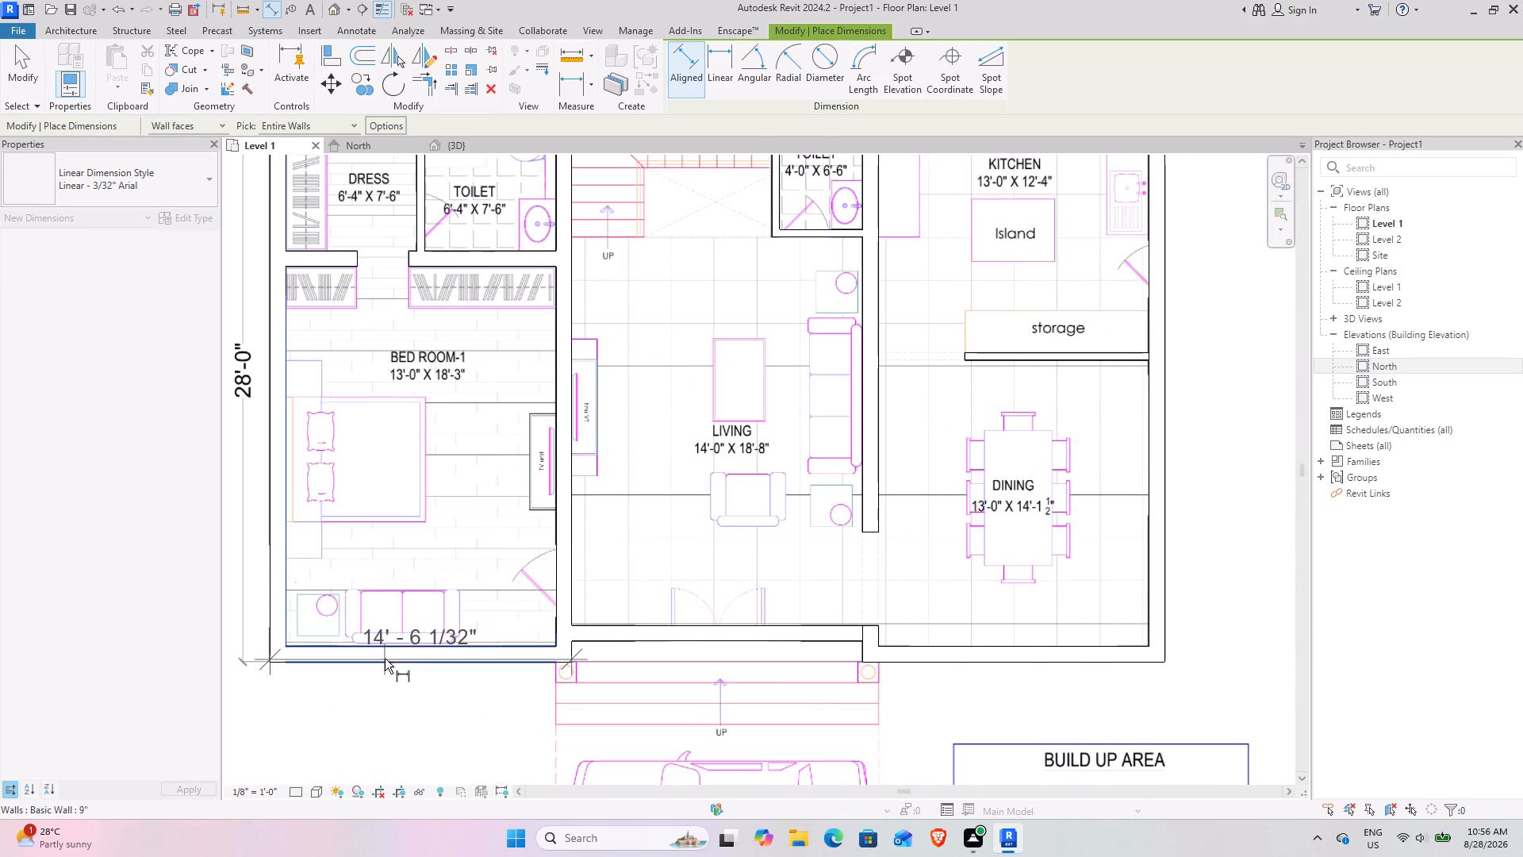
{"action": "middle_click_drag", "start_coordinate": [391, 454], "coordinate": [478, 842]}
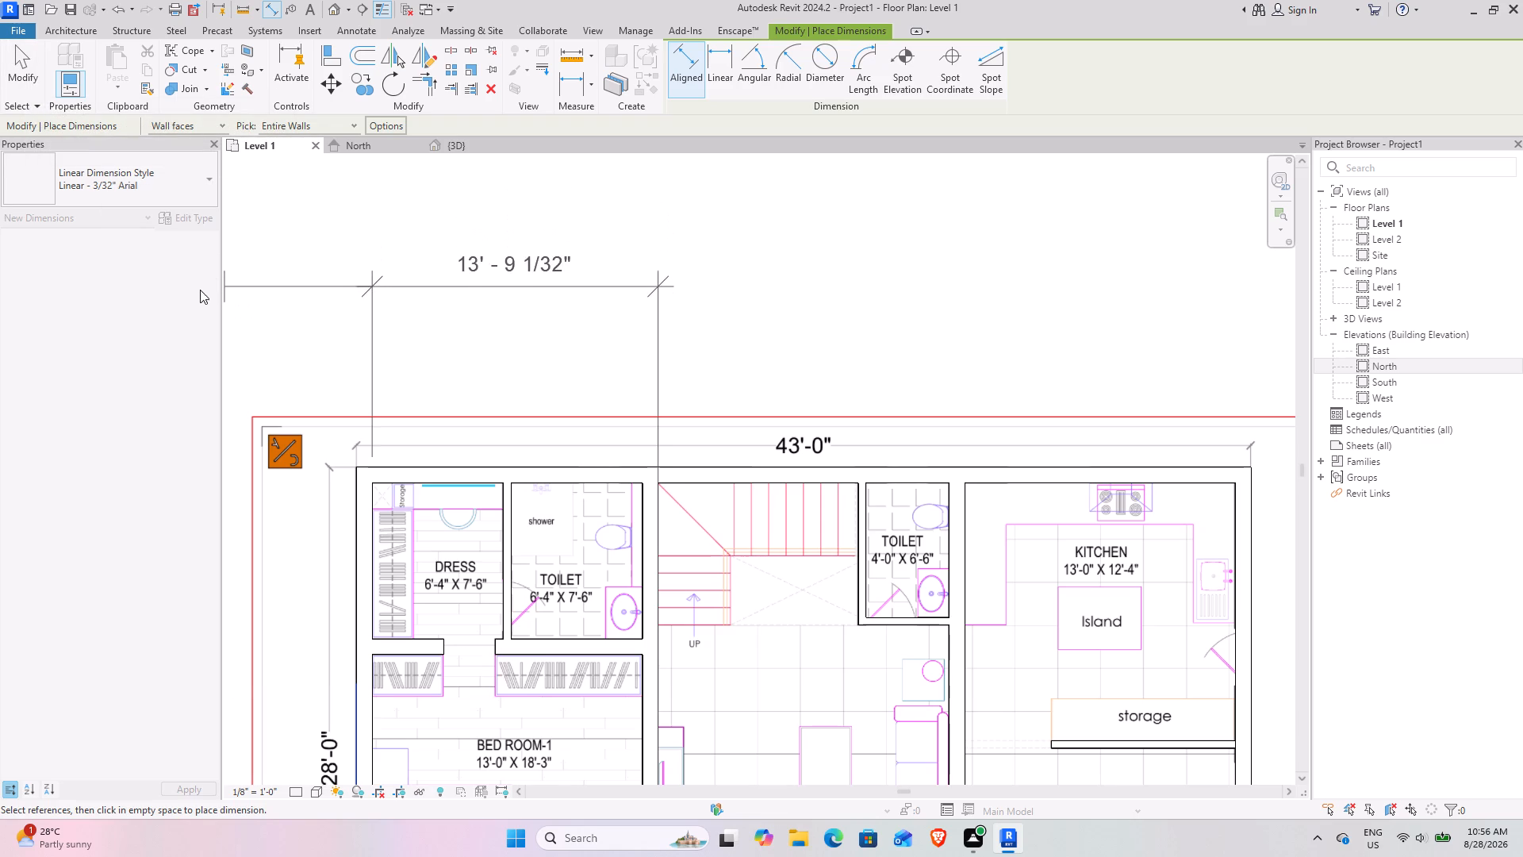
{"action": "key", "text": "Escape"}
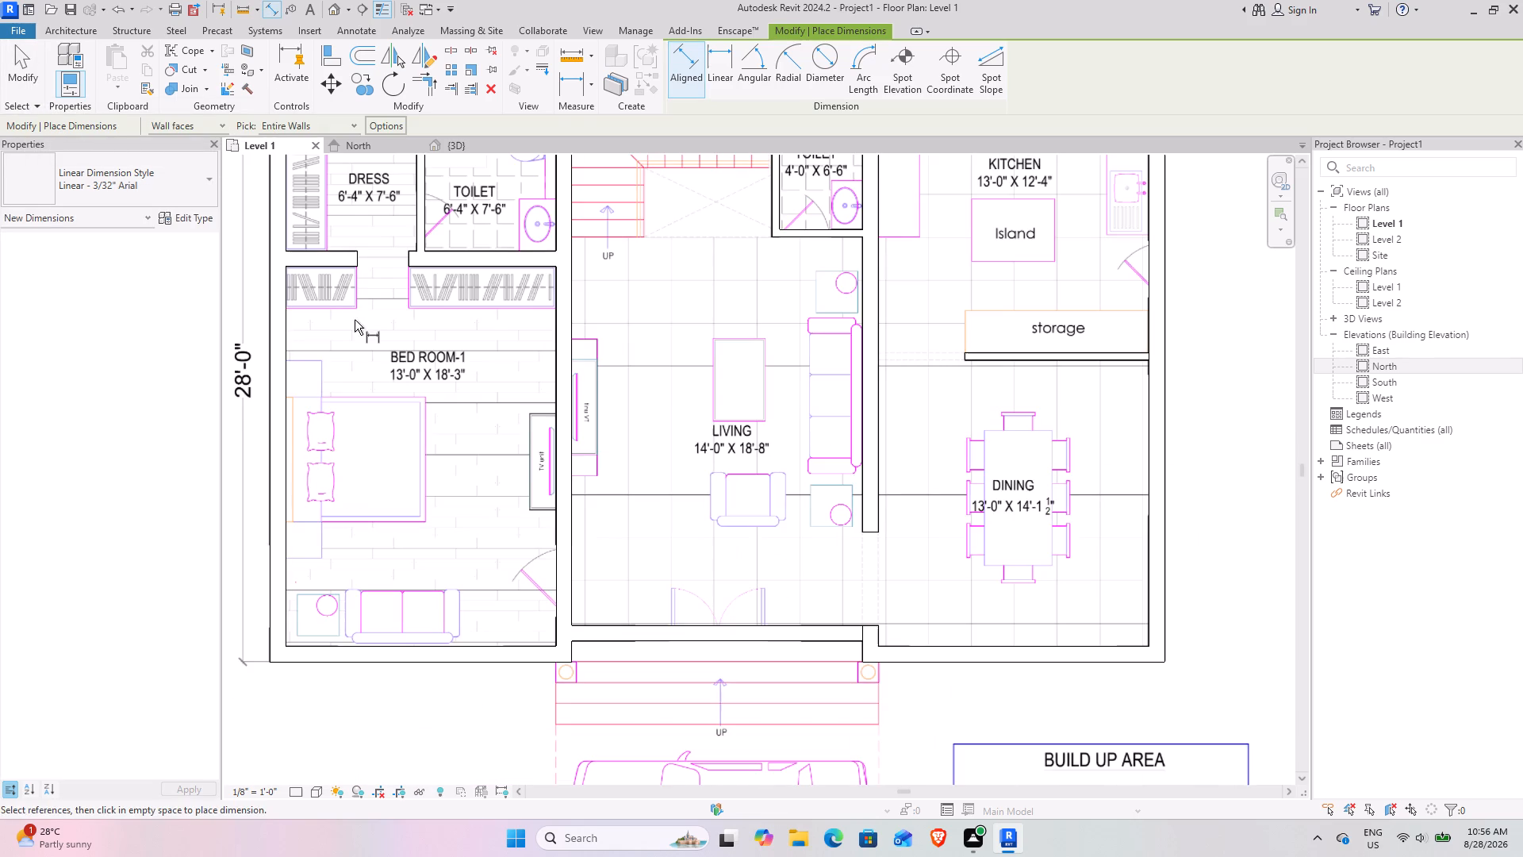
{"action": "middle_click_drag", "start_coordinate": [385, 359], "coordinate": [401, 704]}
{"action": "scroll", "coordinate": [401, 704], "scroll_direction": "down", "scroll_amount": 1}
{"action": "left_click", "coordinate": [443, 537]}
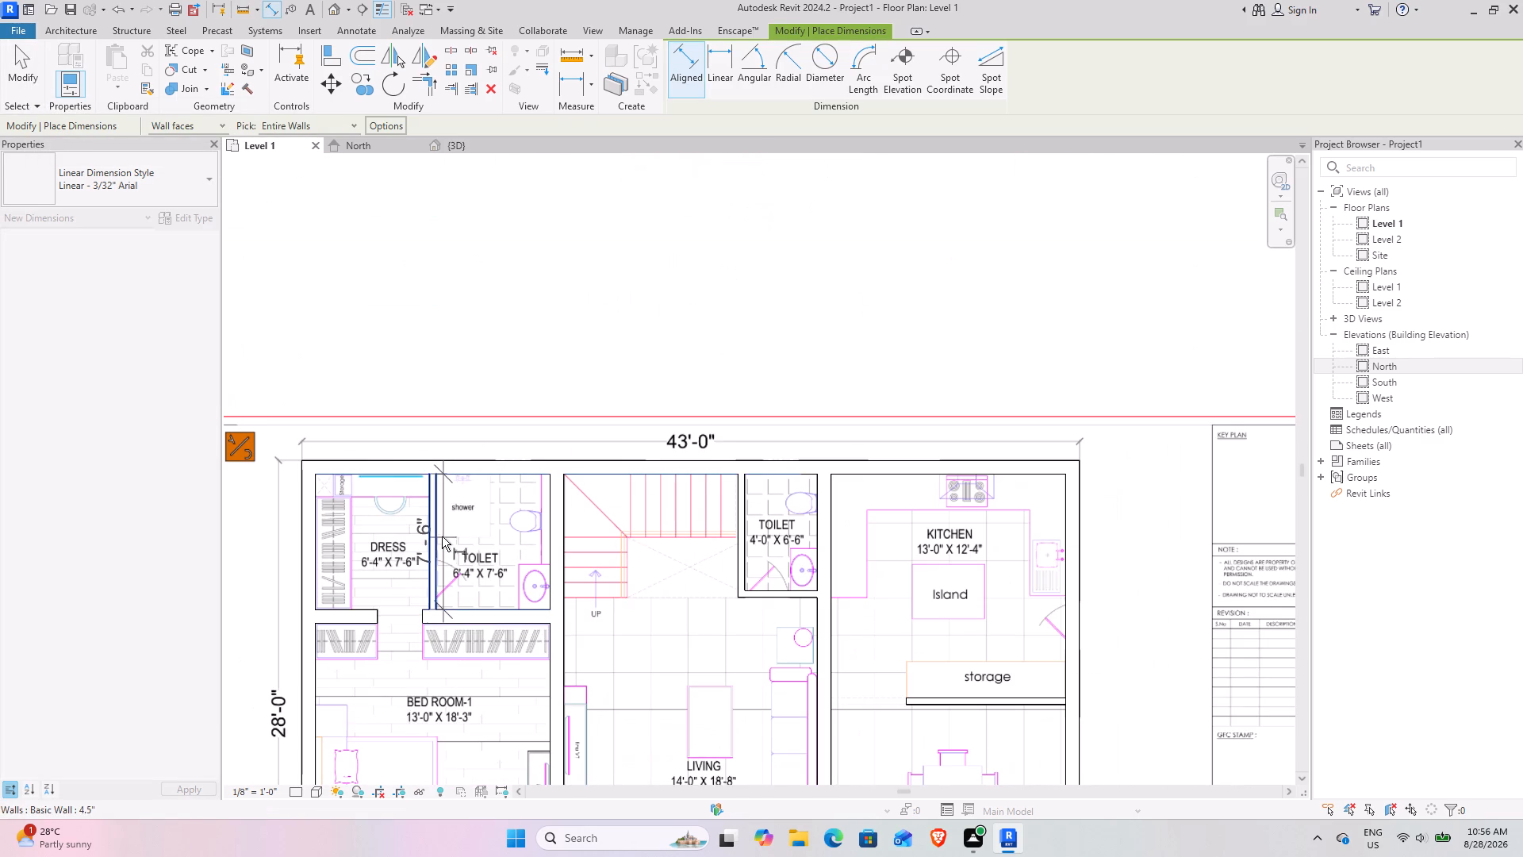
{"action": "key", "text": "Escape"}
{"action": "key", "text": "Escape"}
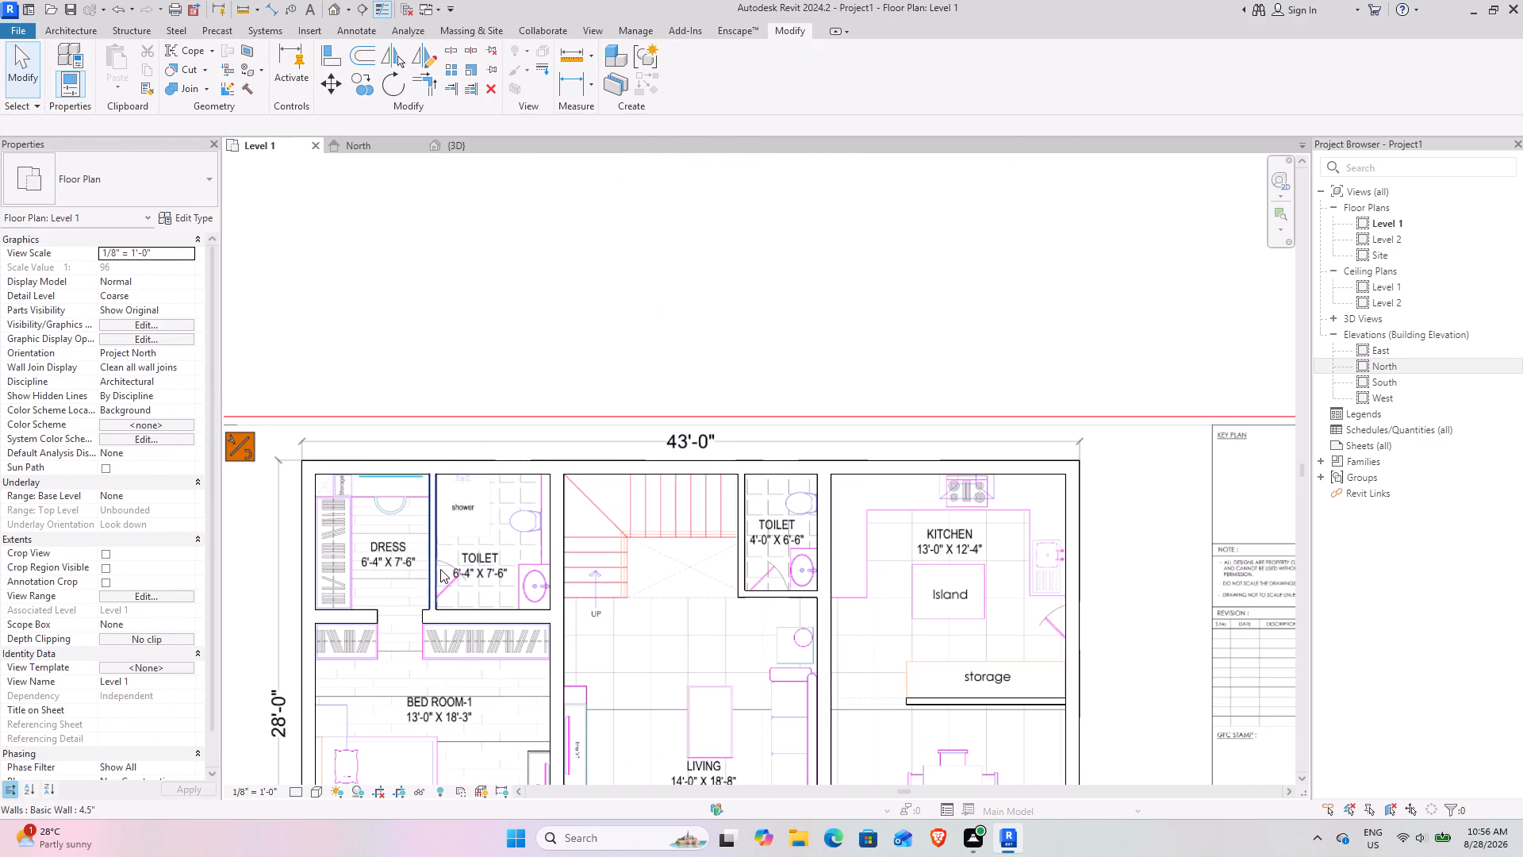
Examine the Level 1 plan around the staircase and the adjoining 4'-0" x 6'-6" Toilet.
{"action": "scroll", "coordinate": [440, 569], "scroll_direction": "down", "scroll_amount": 3}
{"action": "middle_click_drag", "start_coordinate": [469, 601], "coordinate": [402, 502]}
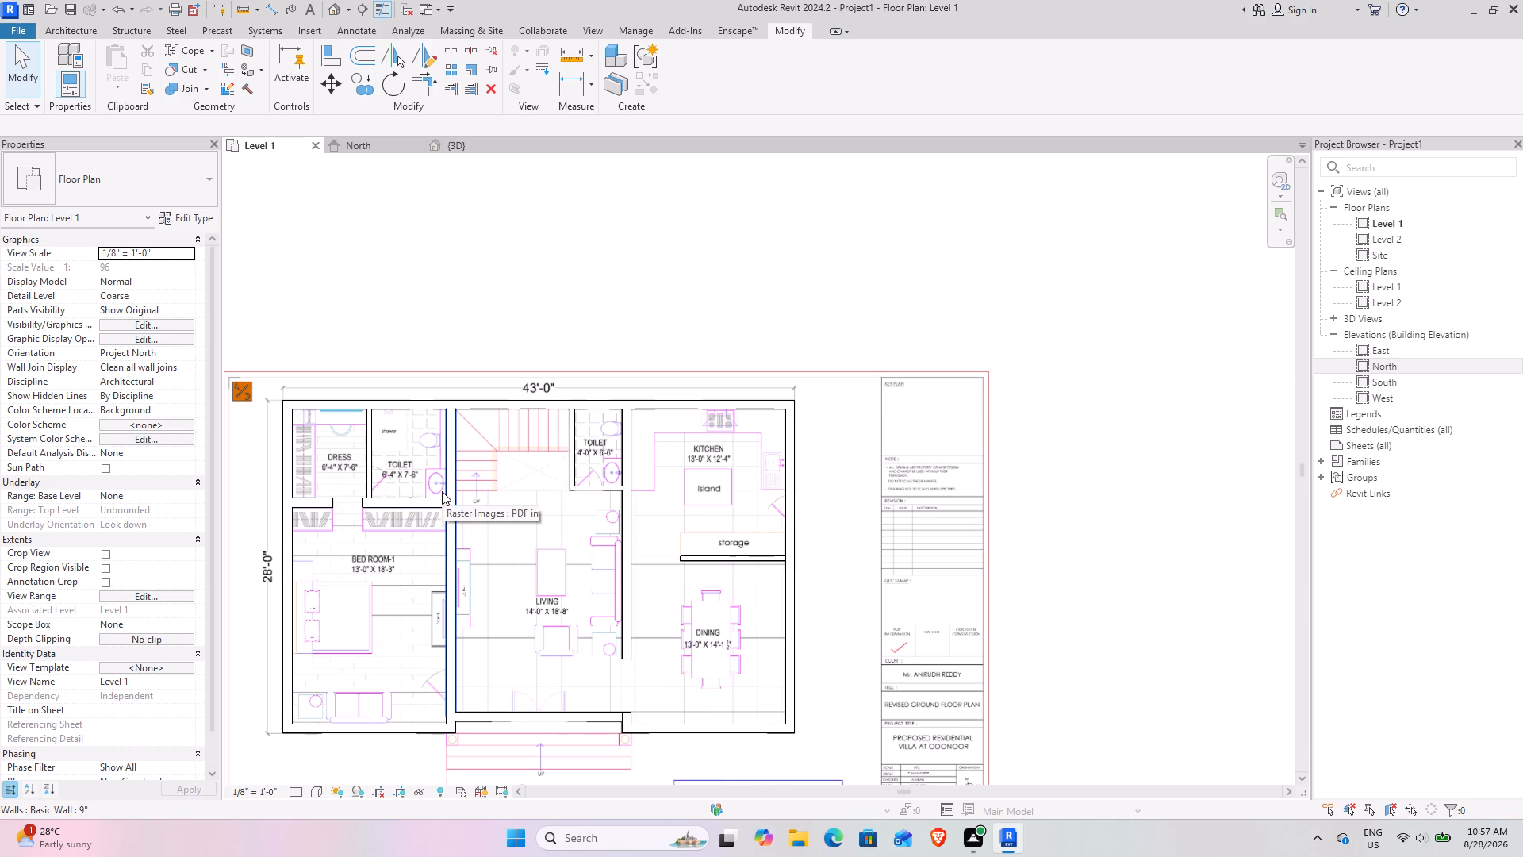
{"action": "scroll", "coordinate": [474, 490], "scroll_direction": "up", "scroll_amount": 4, "text": "ctrl"}
{"action": "scroll", "coordinate": [474, 490], "scroll_direction": "down", "scroll_amount": 5, "text": "ctrl"}
{"action": "scroll", "coordinate": [474, 490], "scroll_direction": "up", "scroll_amount": 1}
{"action": "scroll", "coordinate": [474, 490], "scroll_direction": "down", "scroll_amount": 1}
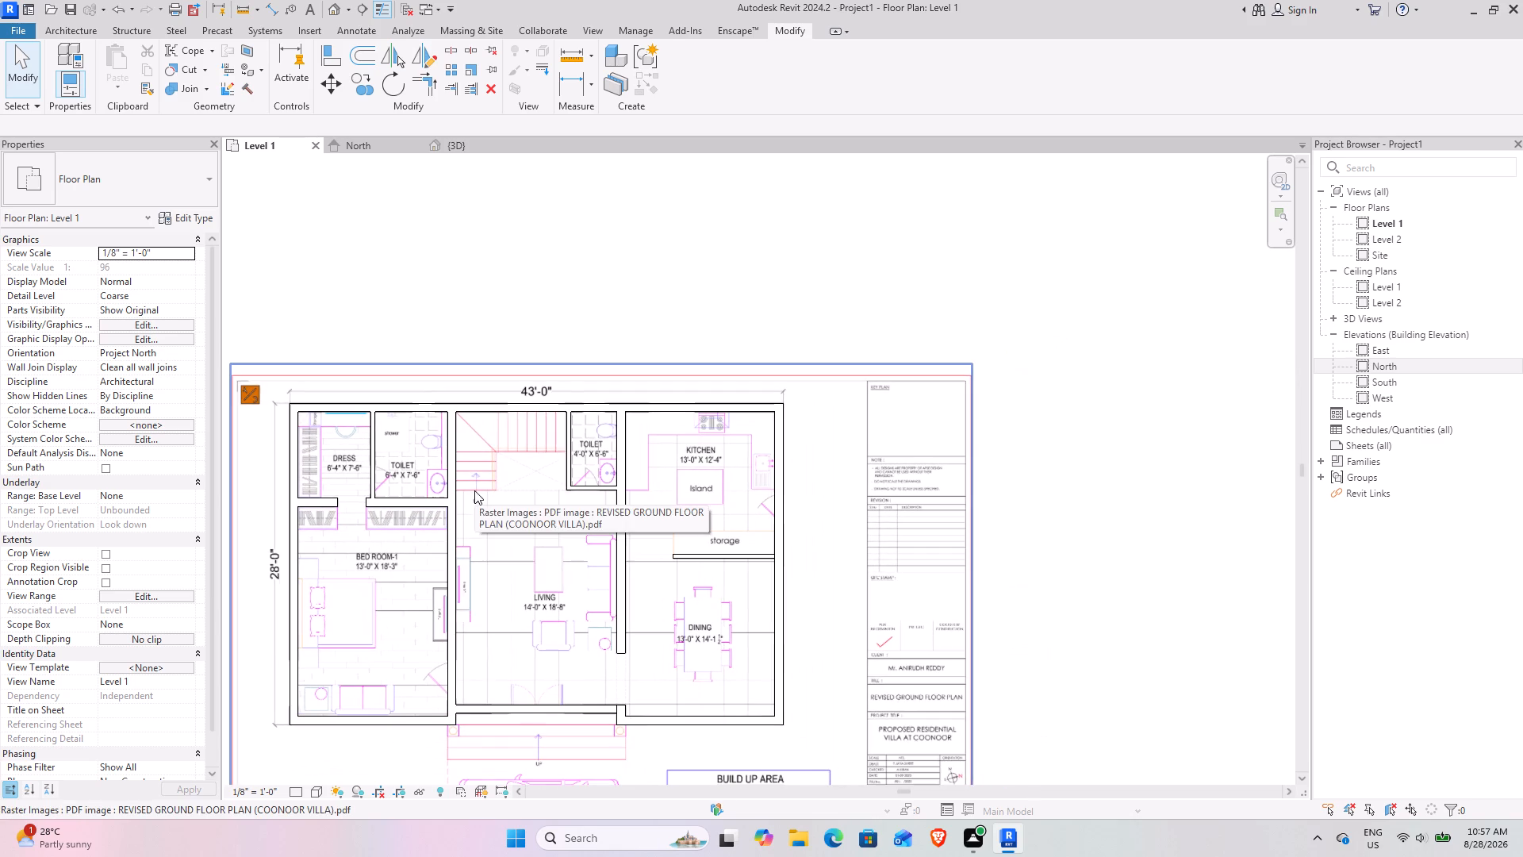
{"action": "scroll", "coordinate": [543, 407], "scroll_direction": "down", "scroll_amount": 2}
{"action": "scroll", "coordinate": [543, 407], "scroll_direction": "up", "scroll_amount": 5}
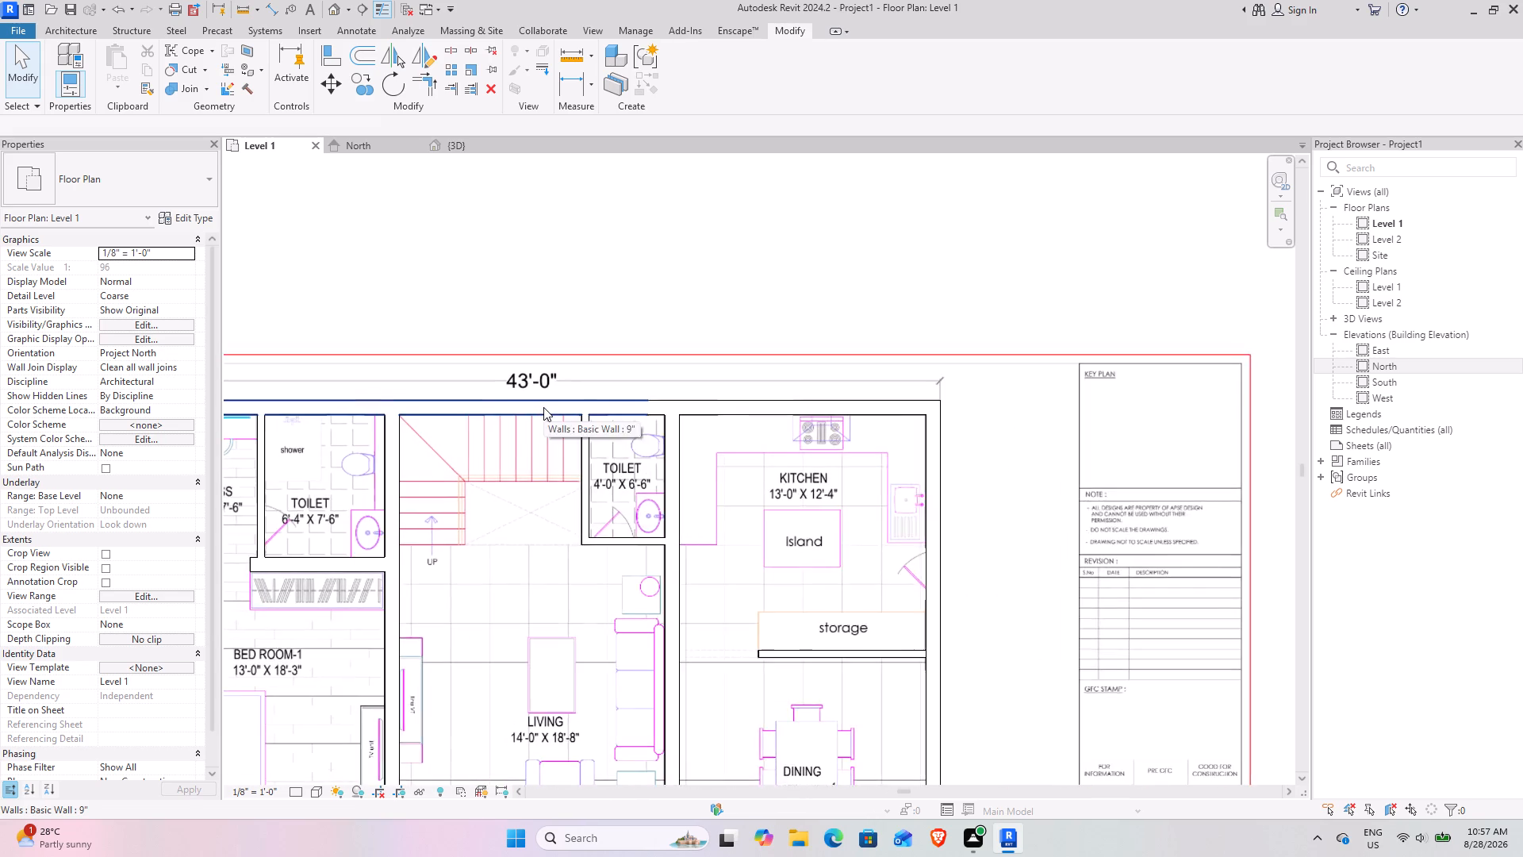
{"action": "scroll", "coordinate": [543, 407], "scroll_direction": "up", "scroll_amount": 1}
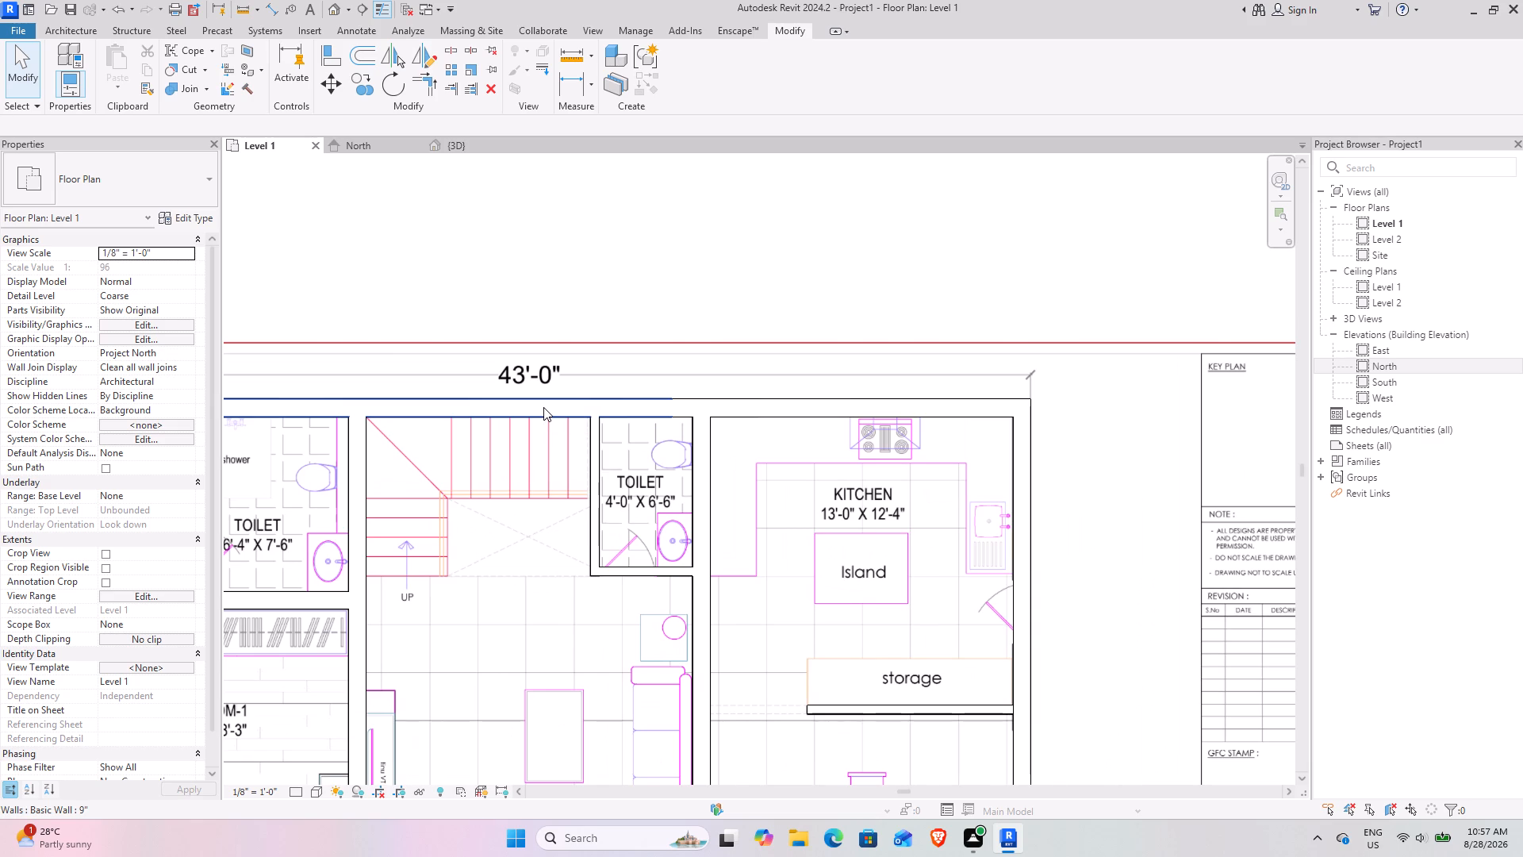
{"action": "scroll", "coordinate": [480, 508], "scroll_direction": "up", "scroll_amount": 4}
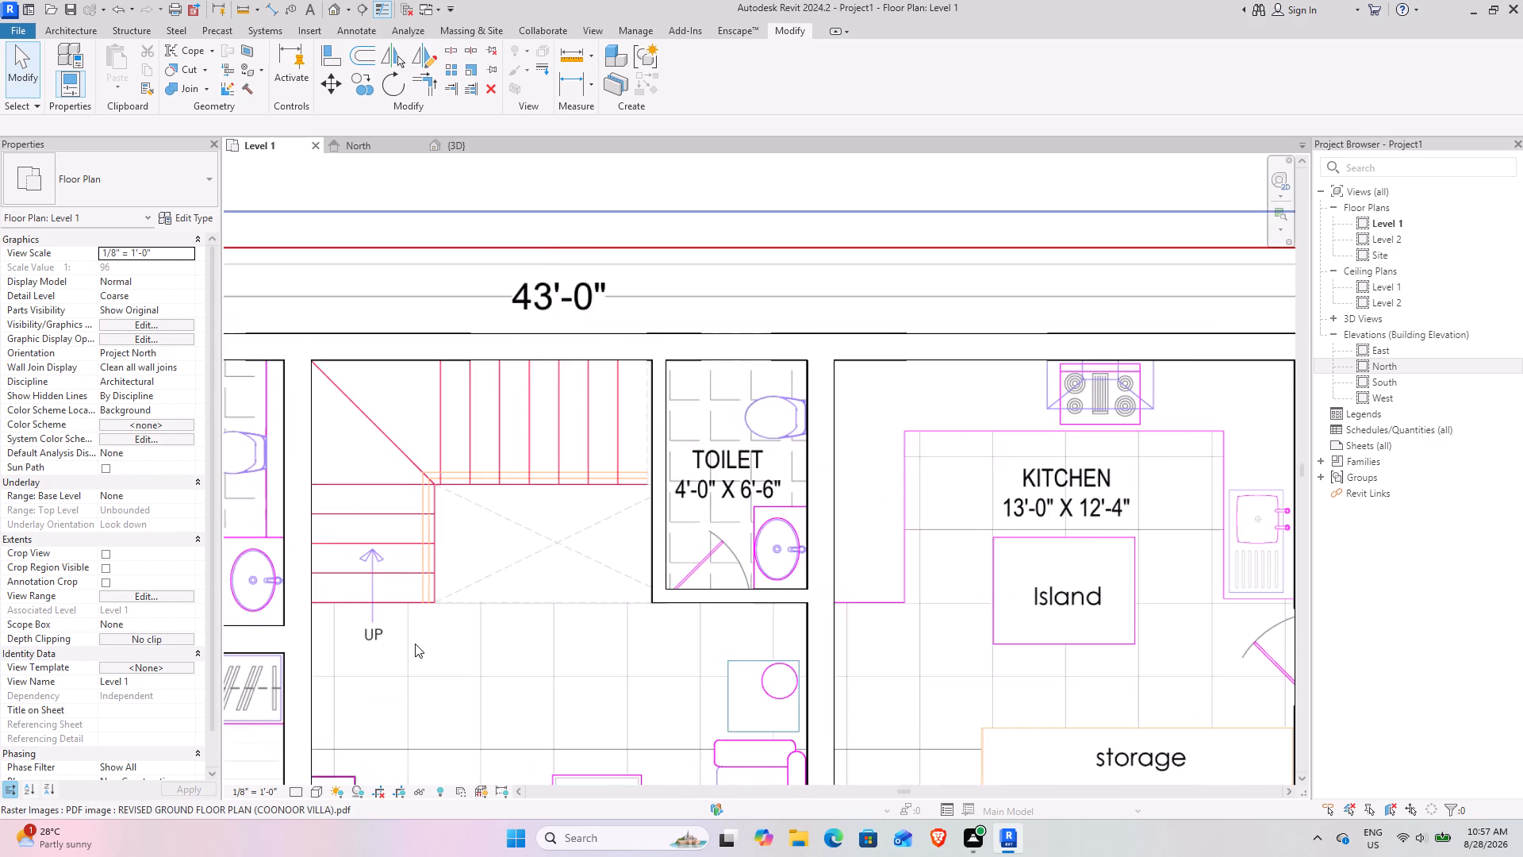
{"action": "middle_click_drag", "start_coordinate": [418, 644], "coordinate": [512, 652]}
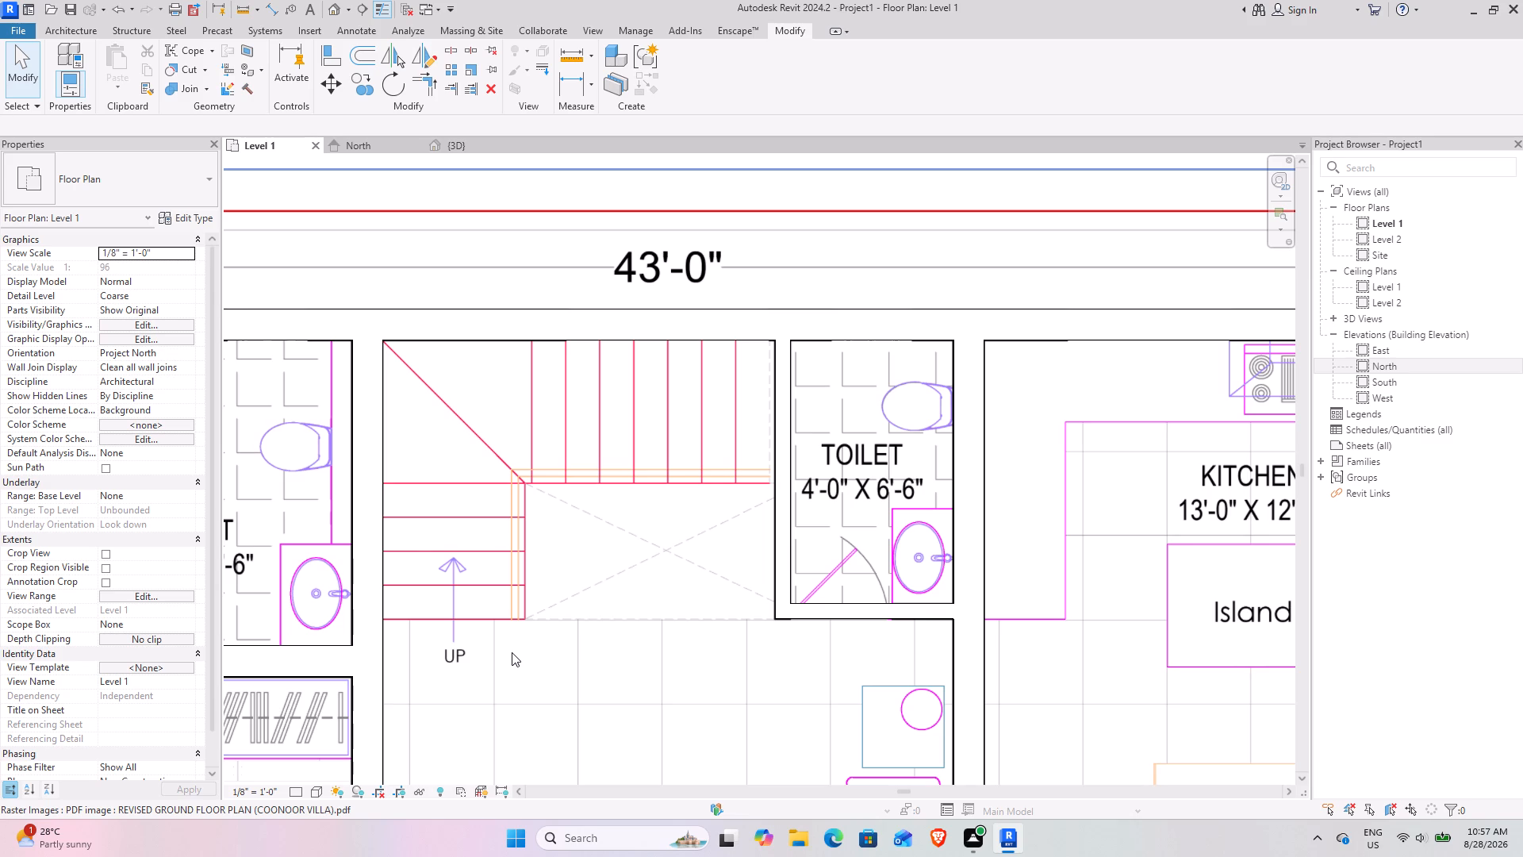
Open the Level 2 floor plan with the whole wall outline in view.
{"action": "double_click", "coordinate": [1412, 242]}
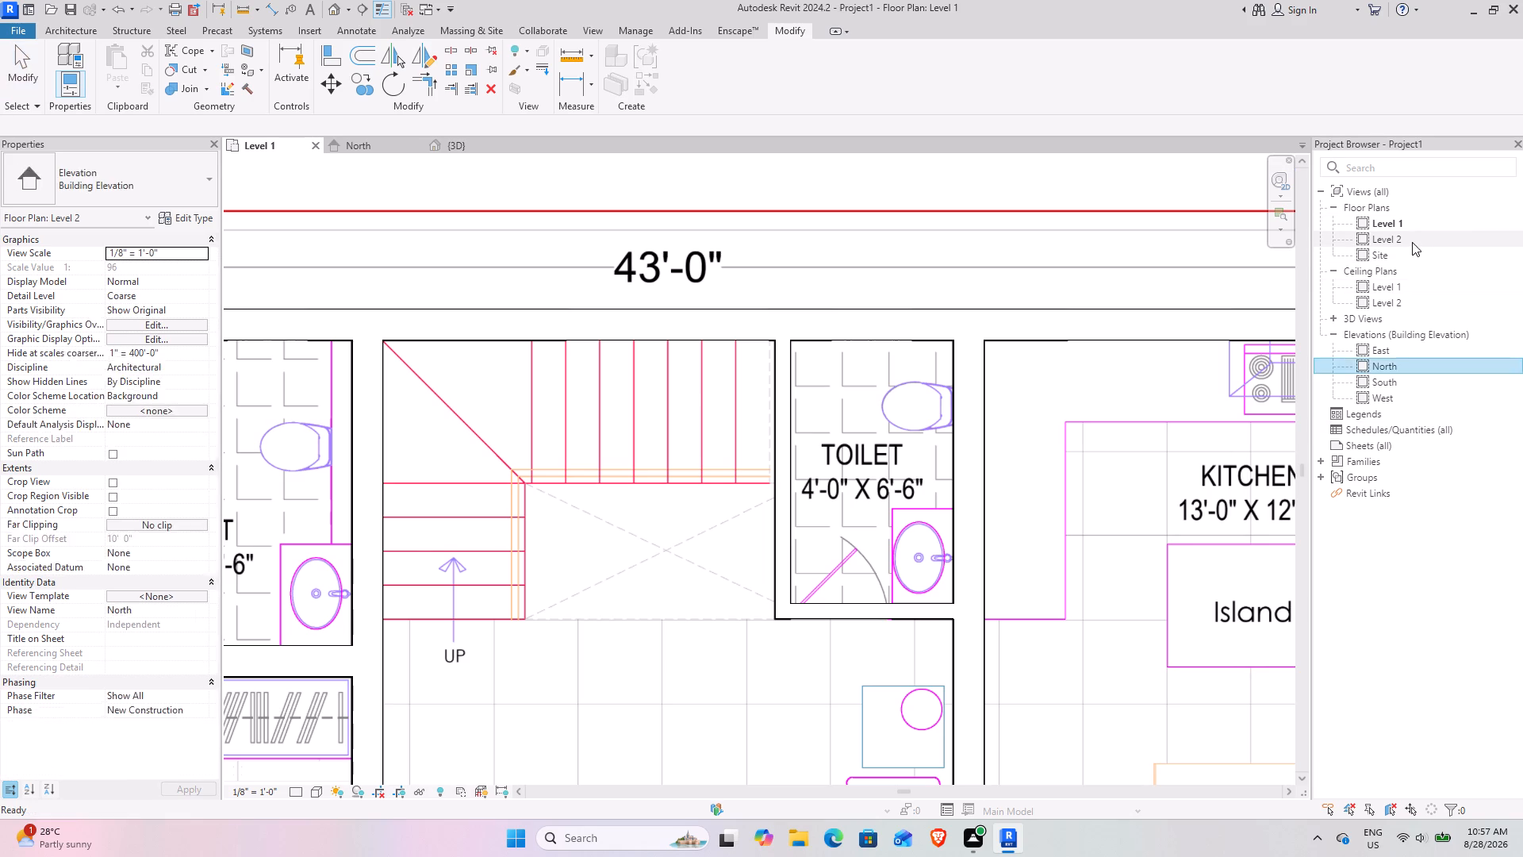
{"action": "scroll", "coordinate": [581, 520], "scroll_direction": "down", "scroll_amount": 12}
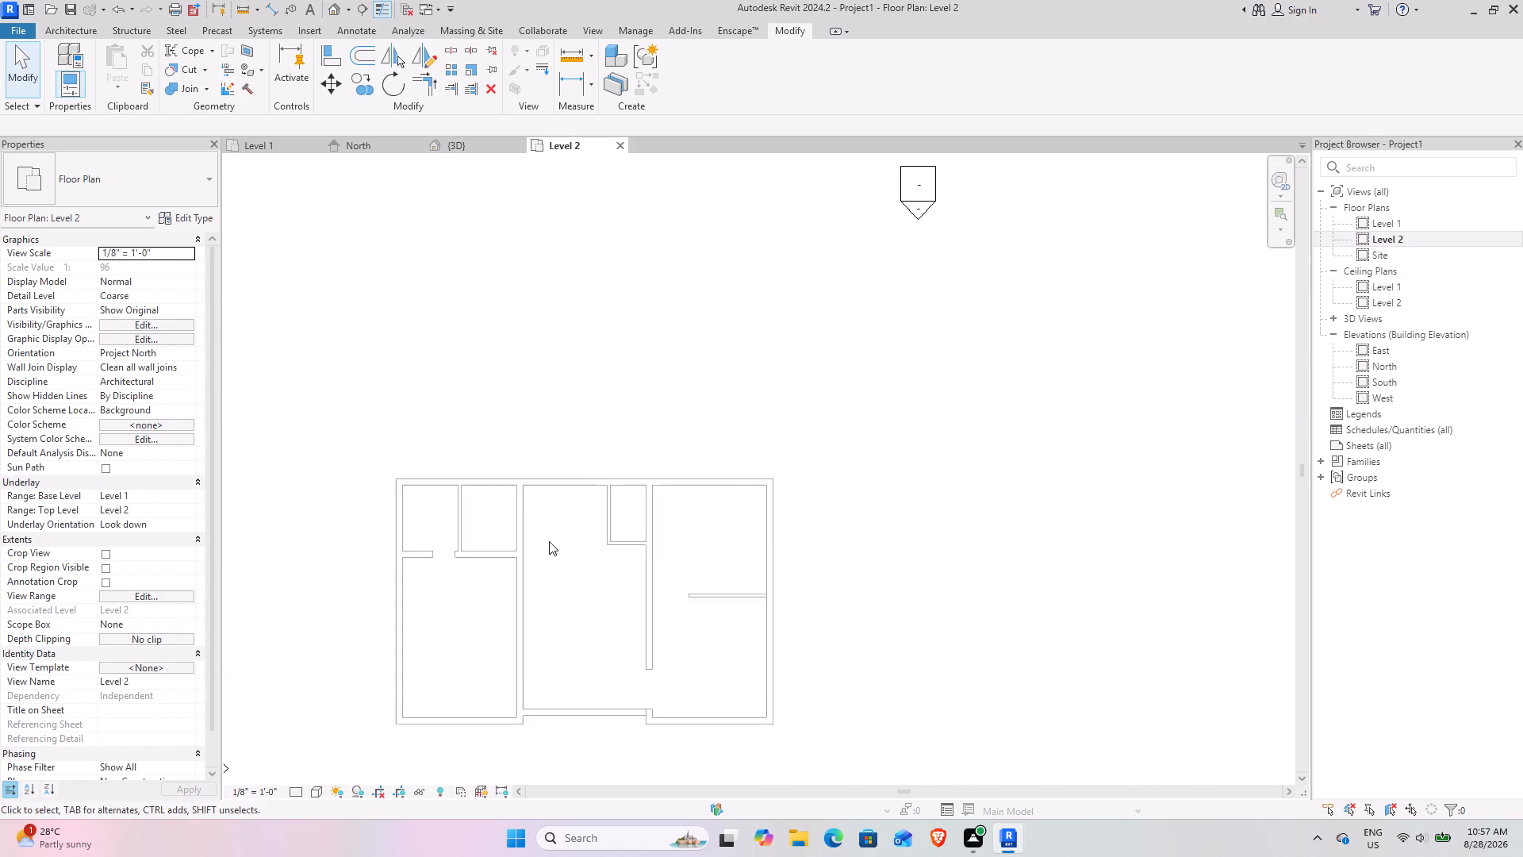
{"action": "middle_click_drag", "start_coordinate": [533, 542], "coordinate": [469, 452]}
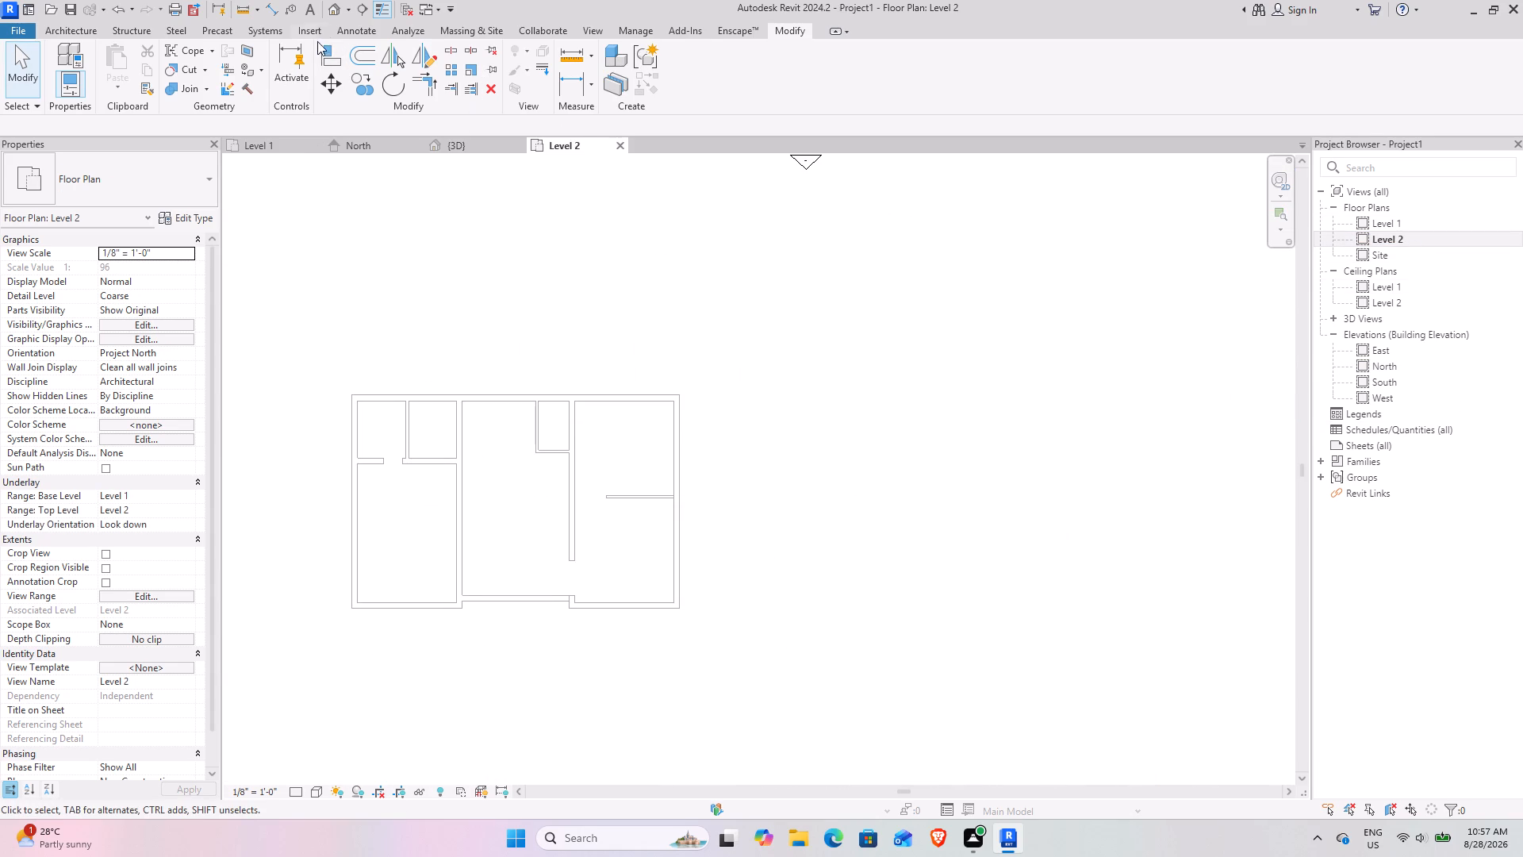
Import the first floor plan PDF of the Coonoor villa and place it over the wall outline in the Level 2 plan.
{"action": "left_click", "coordinate": [309, 24]}
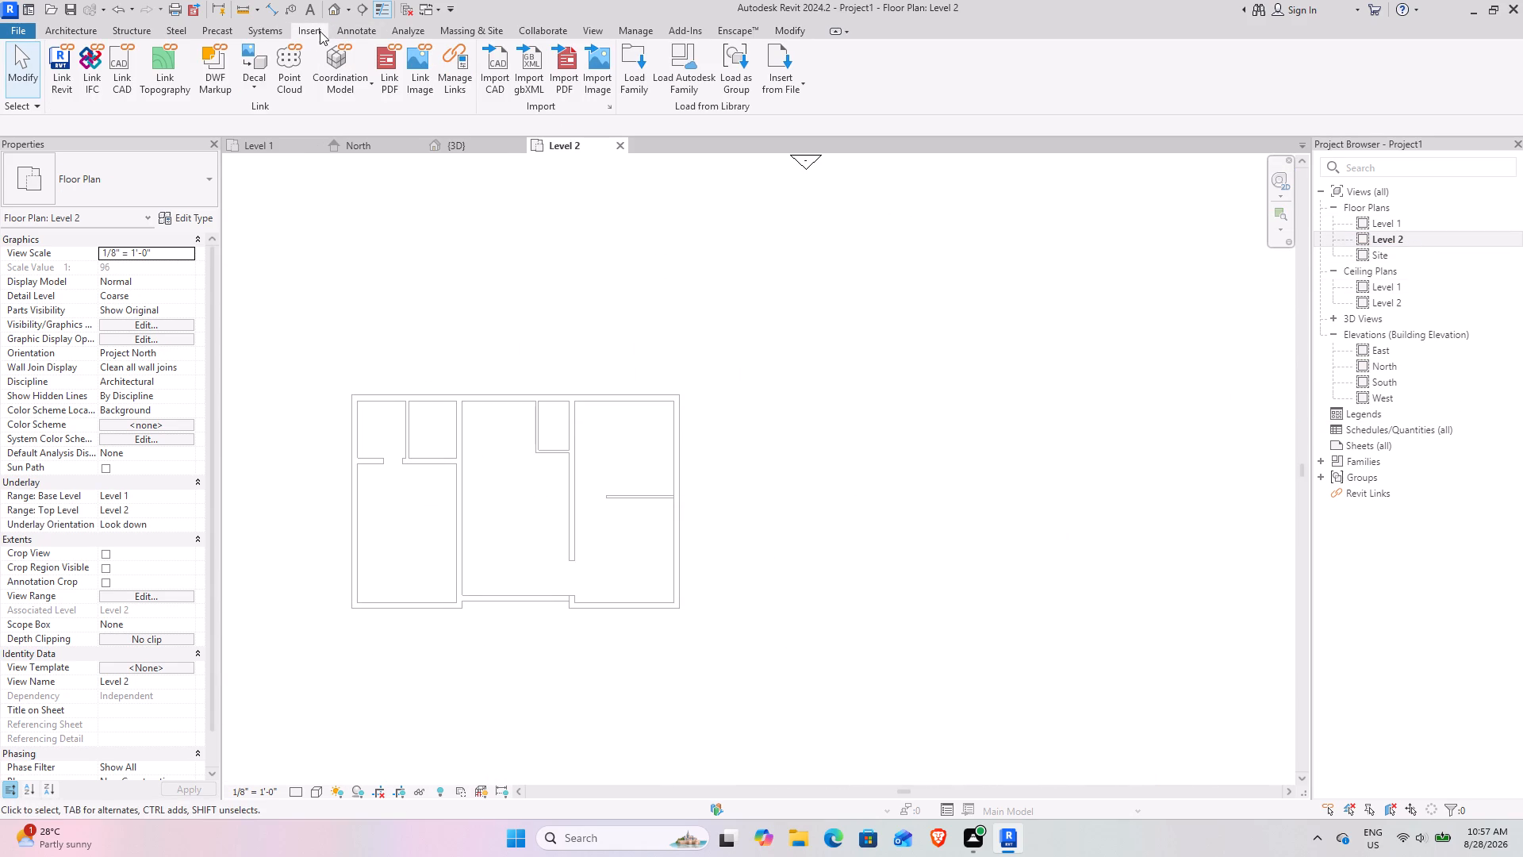
{"action": "left_click", "coordinate": [320, 31]}
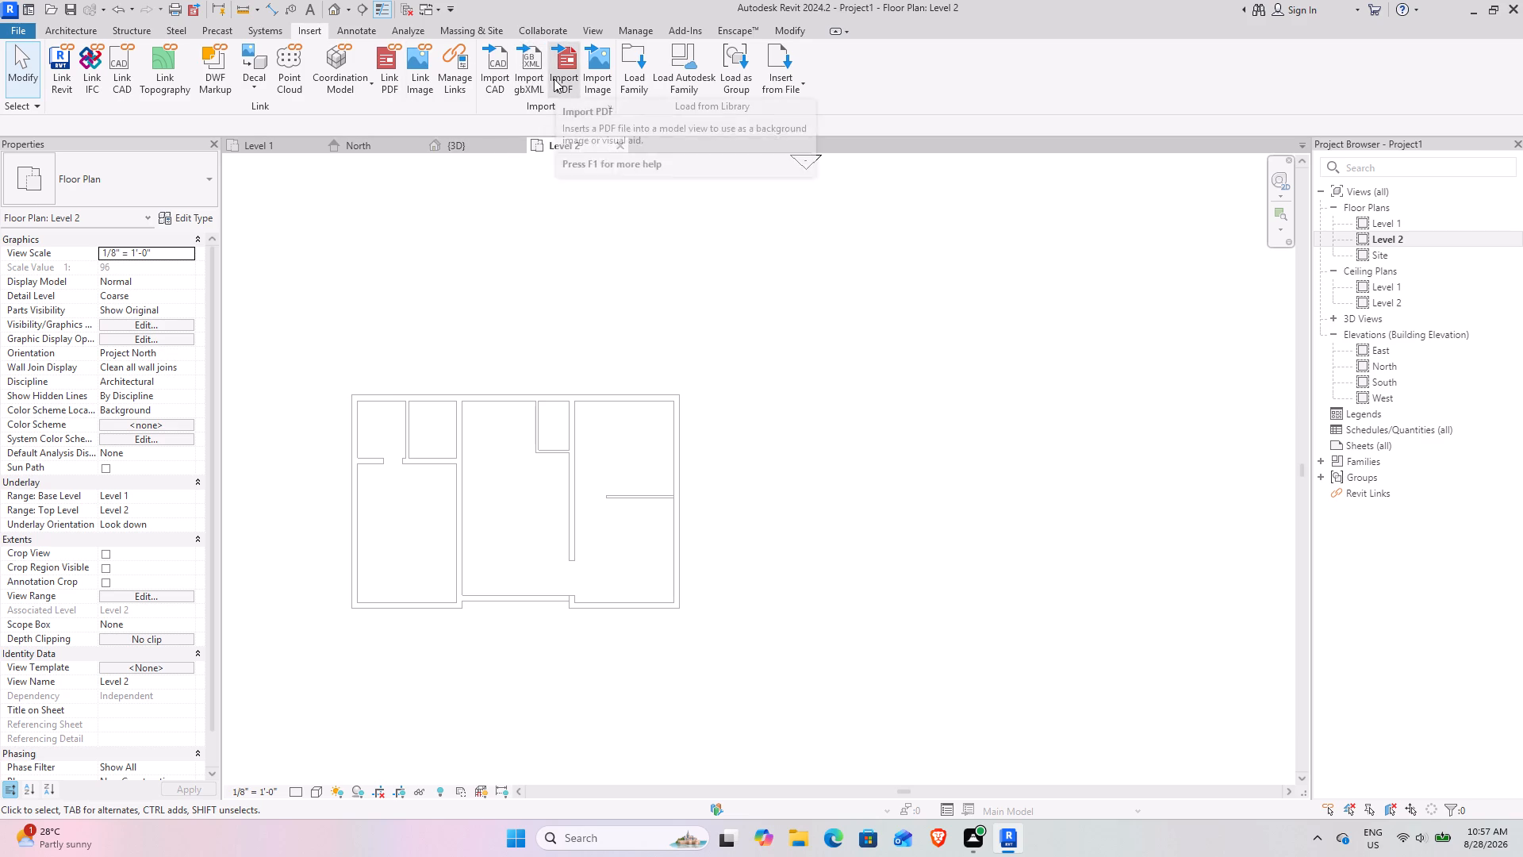
{"action": "left_click", "coordinate": [554, 79]}
{"action": "left_click", "coordinate": [620, 476]}
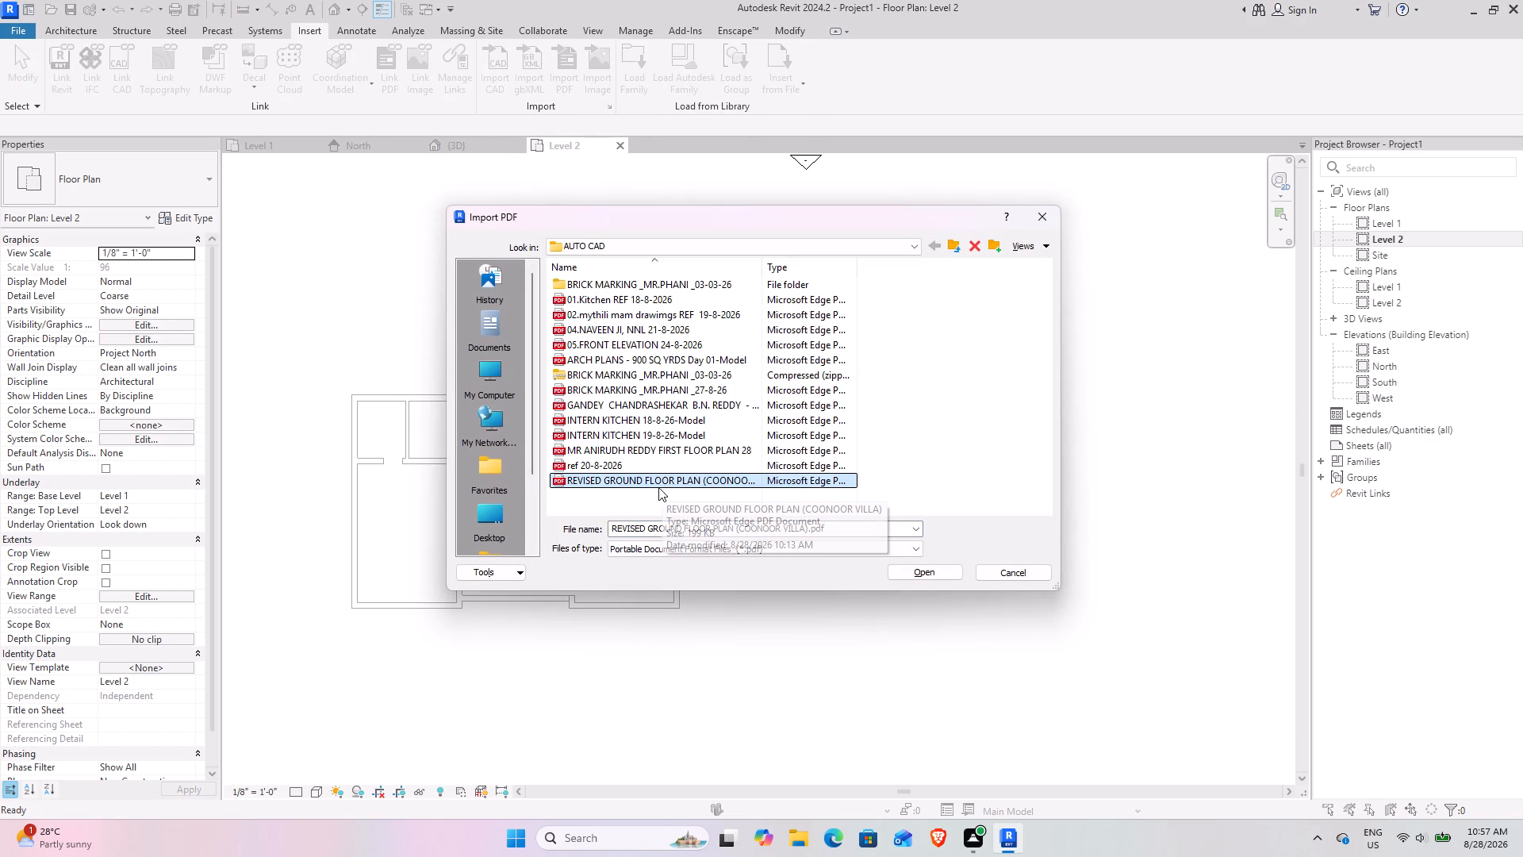
{"action": "left_click", "coordinate": [628, 443]}
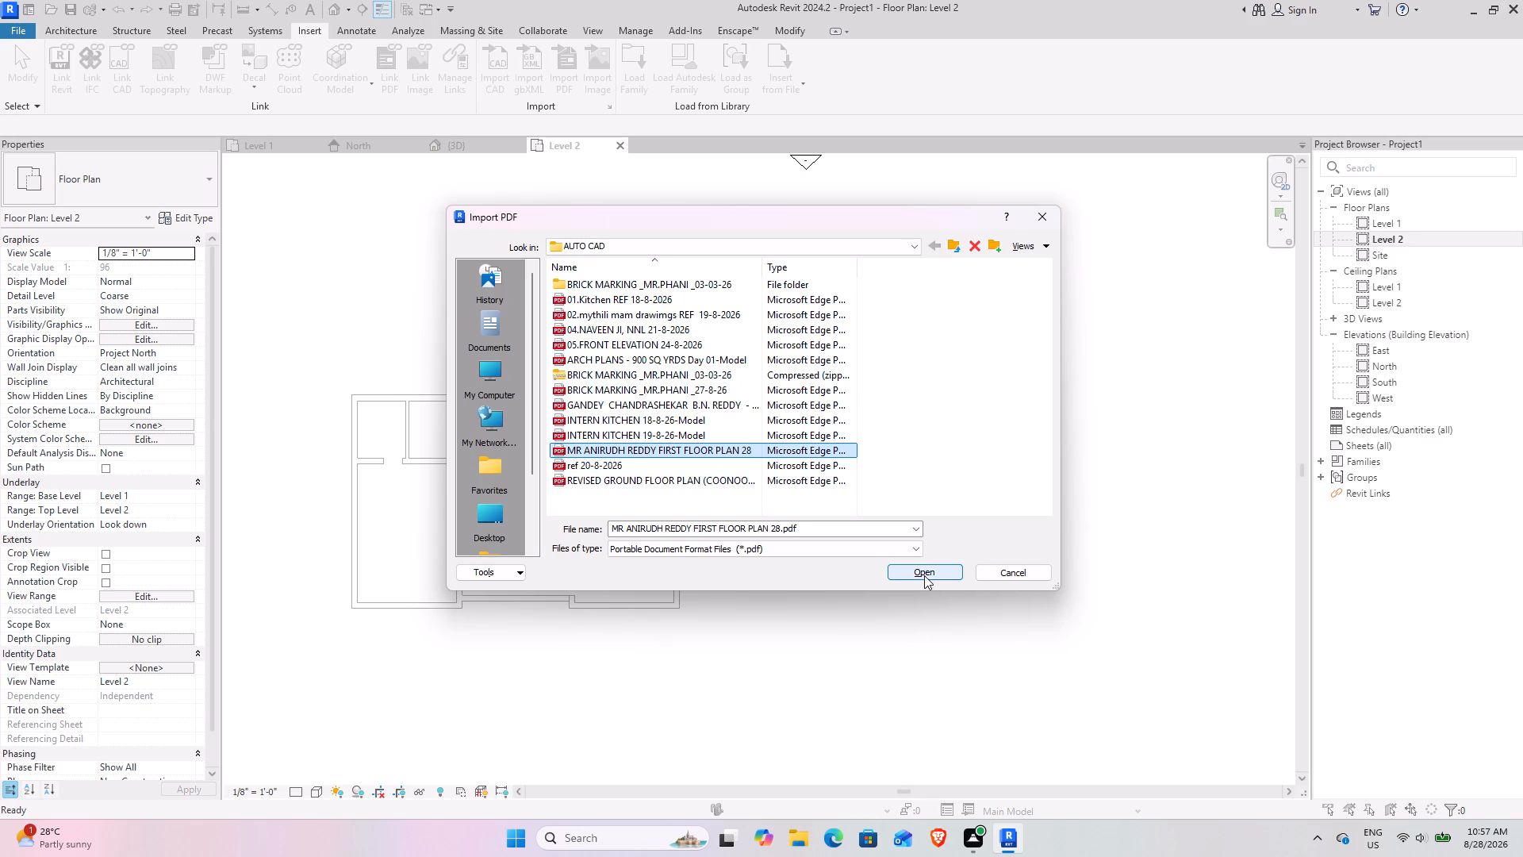
{"action": "left_click", "coordinate": [924, 575]}
{"action": "left_click", "coordinate": [857, 579]}
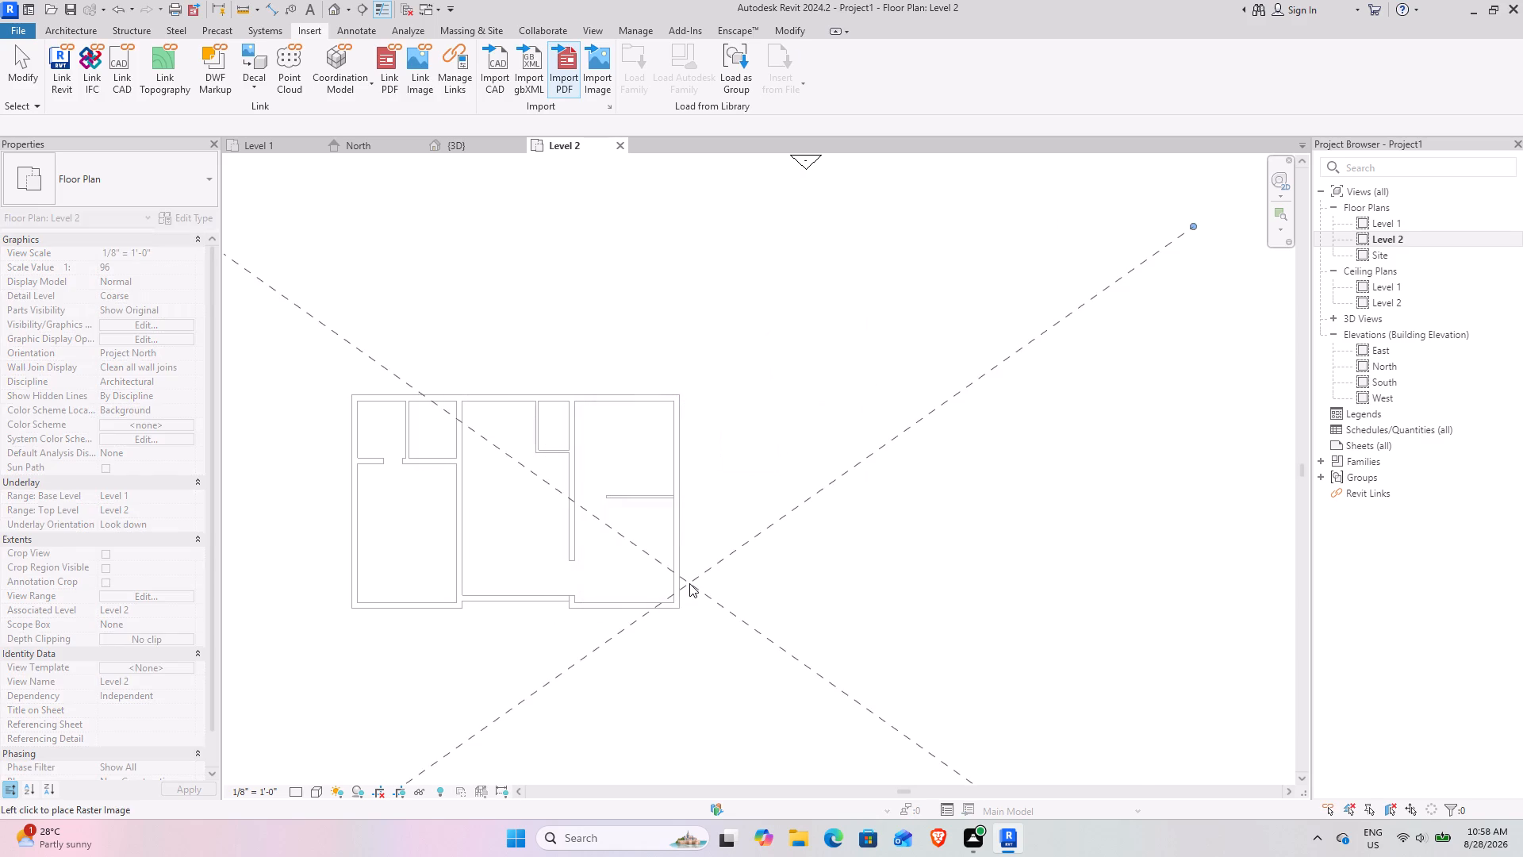
{"action": "left_click", "coordinate": [687, 521]}
{"action": "scroll", "coordinate": [409, 536], "scroll_direction": "down", "scroll_amount": 2}
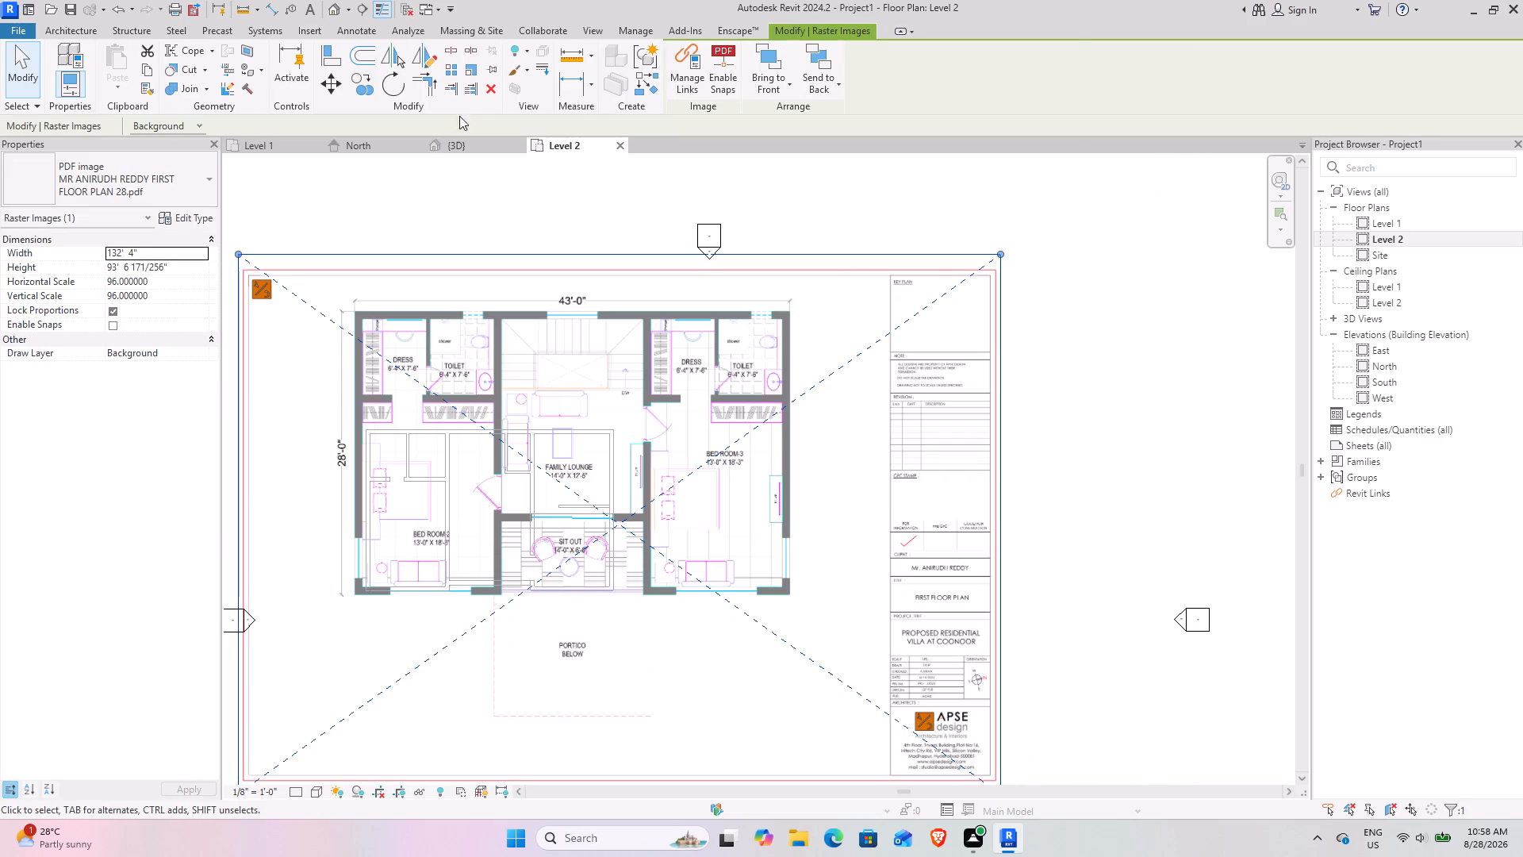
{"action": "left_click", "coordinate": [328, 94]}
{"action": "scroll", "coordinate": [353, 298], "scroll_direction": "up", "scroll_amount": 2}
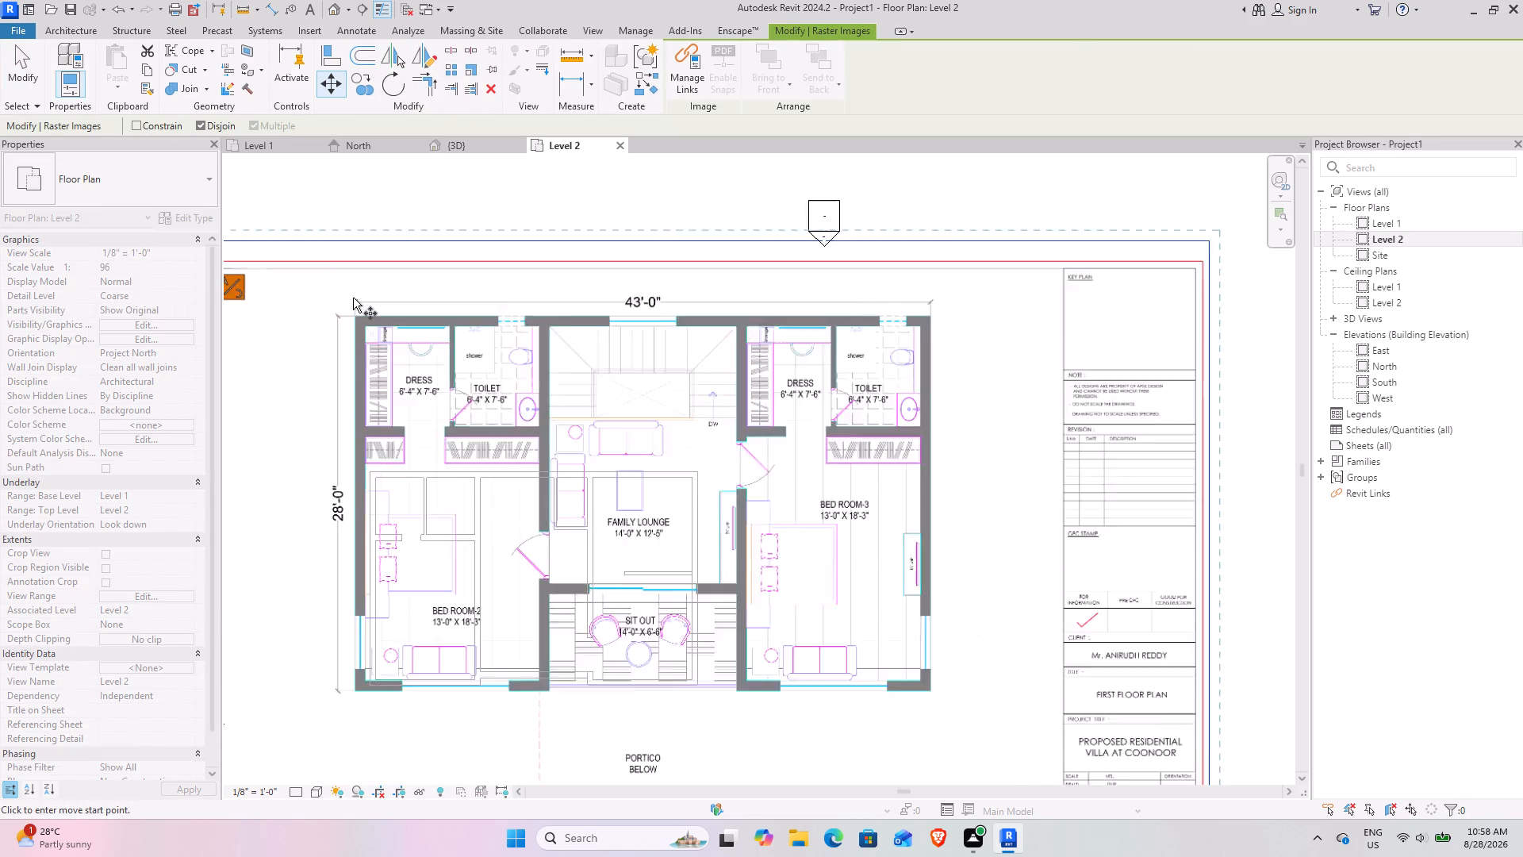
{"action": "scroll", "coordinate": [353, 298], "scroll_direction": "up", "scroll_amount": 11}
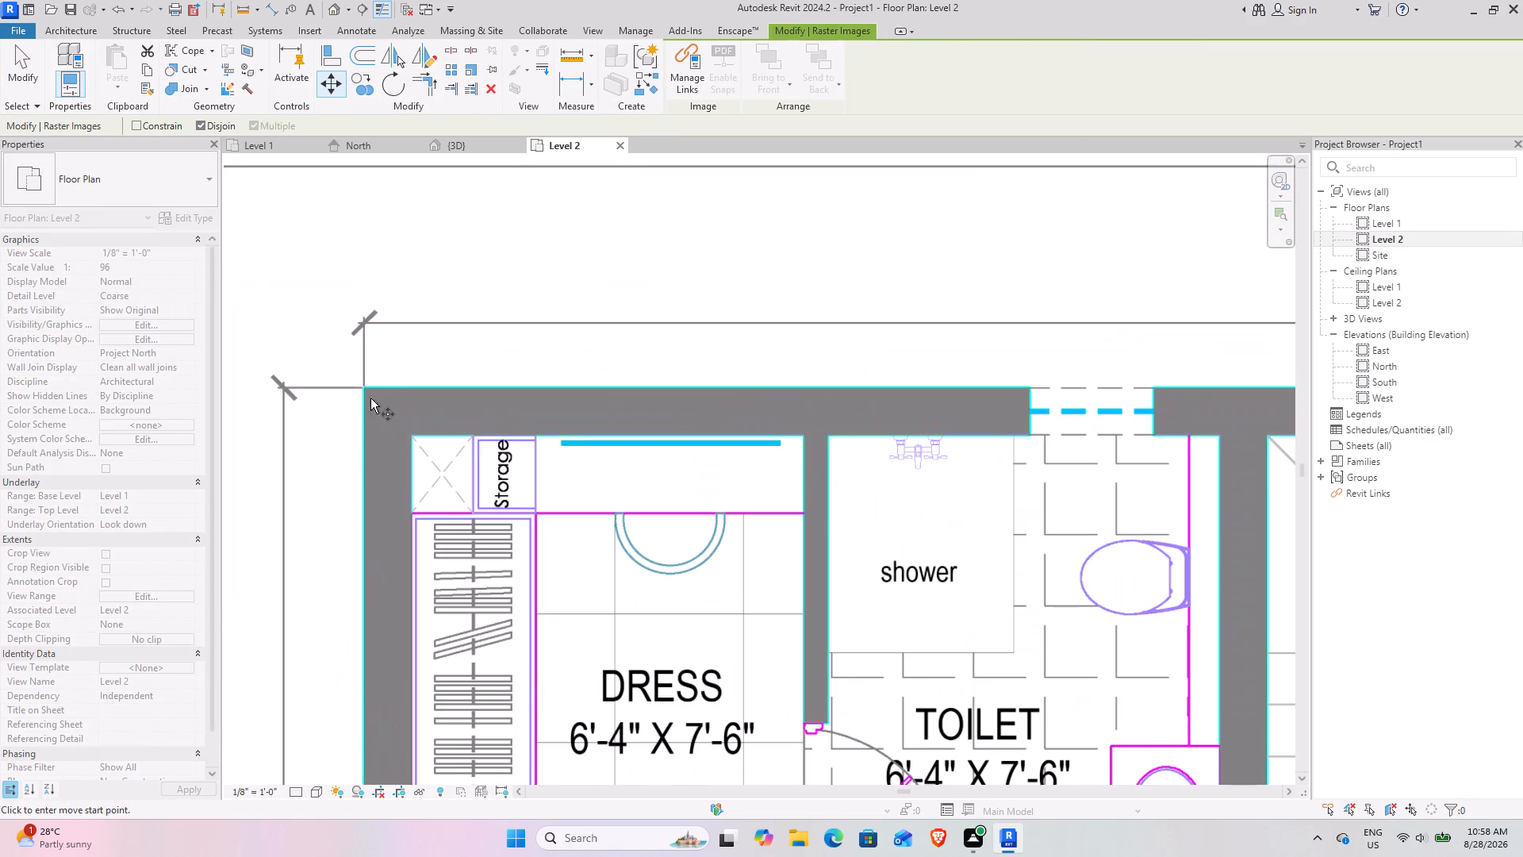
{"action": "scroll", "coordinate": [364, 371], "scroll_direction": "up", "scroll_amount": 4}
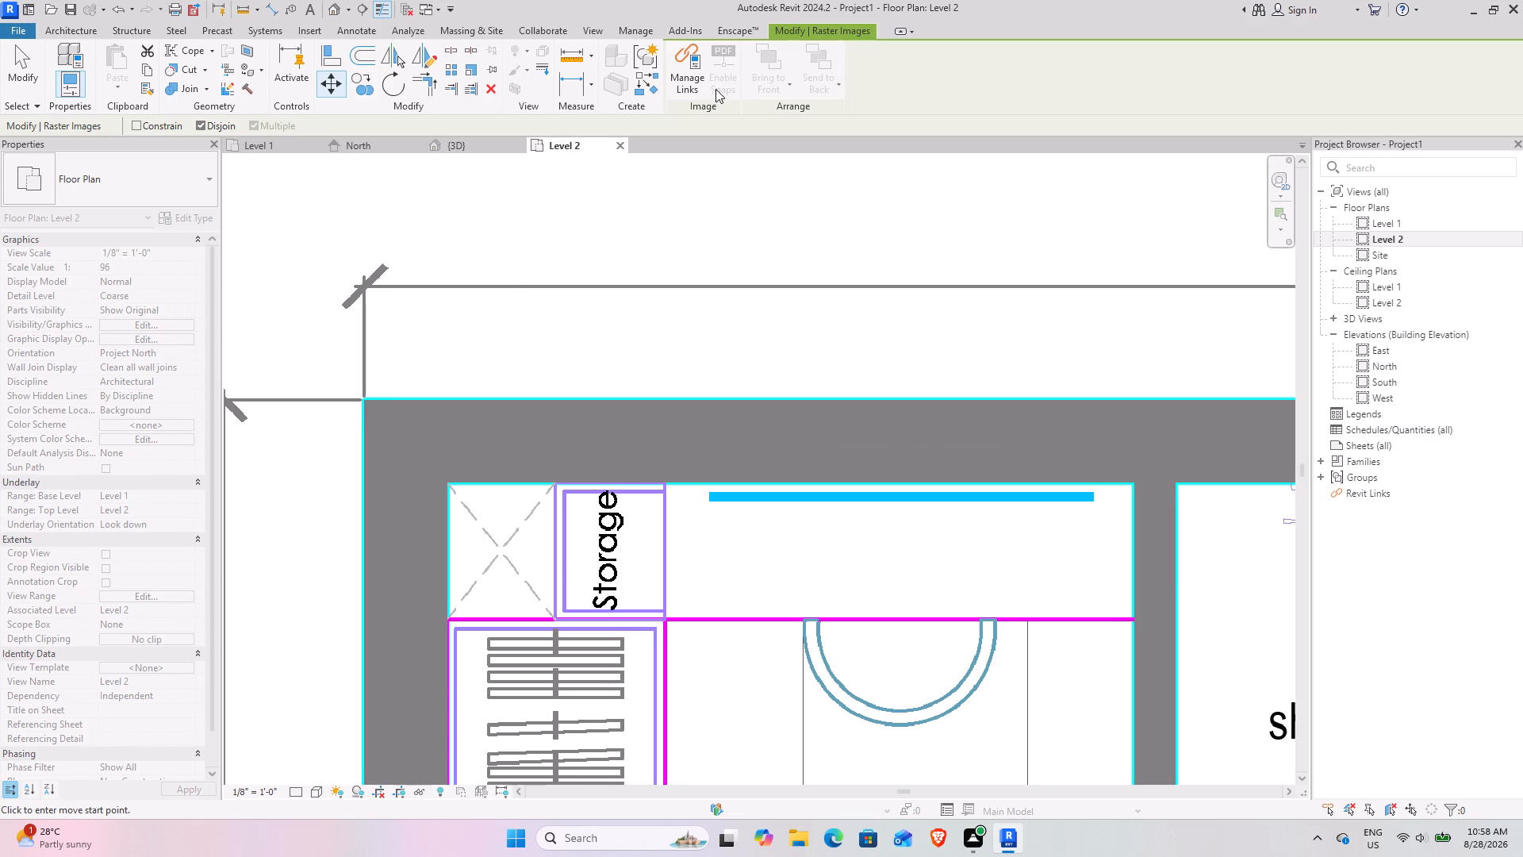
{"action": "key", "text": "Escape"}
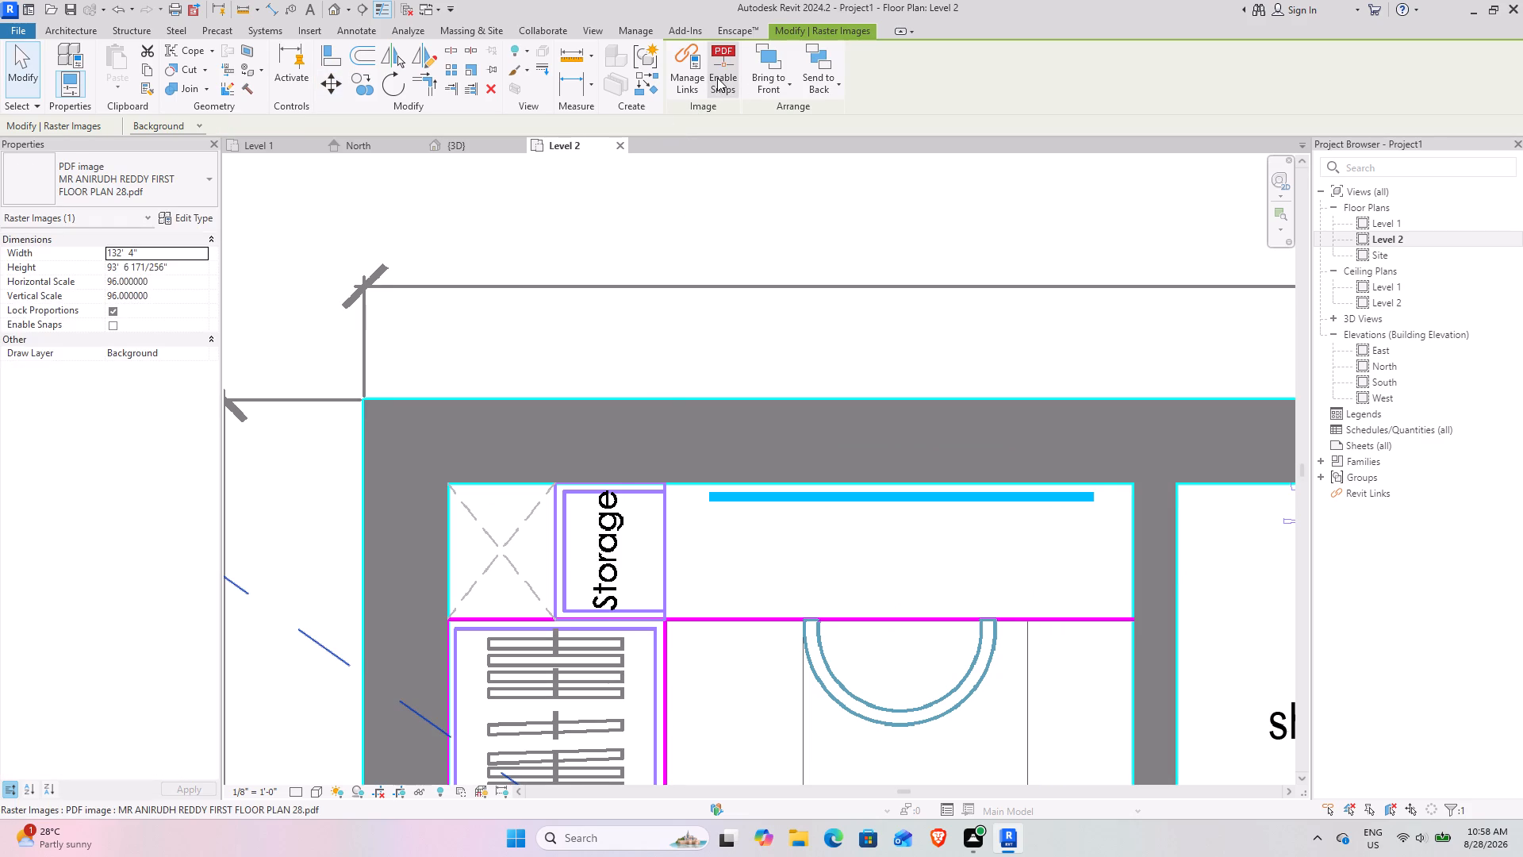
Enable snaps on the PDF and move it so its upper-left outer wall corner meets the Level 1 wall outline's matching corner.
{"action": "left_click", "coordinate": [717, 78]}
{"action": "left_click", "coordinate": [342, 97]}
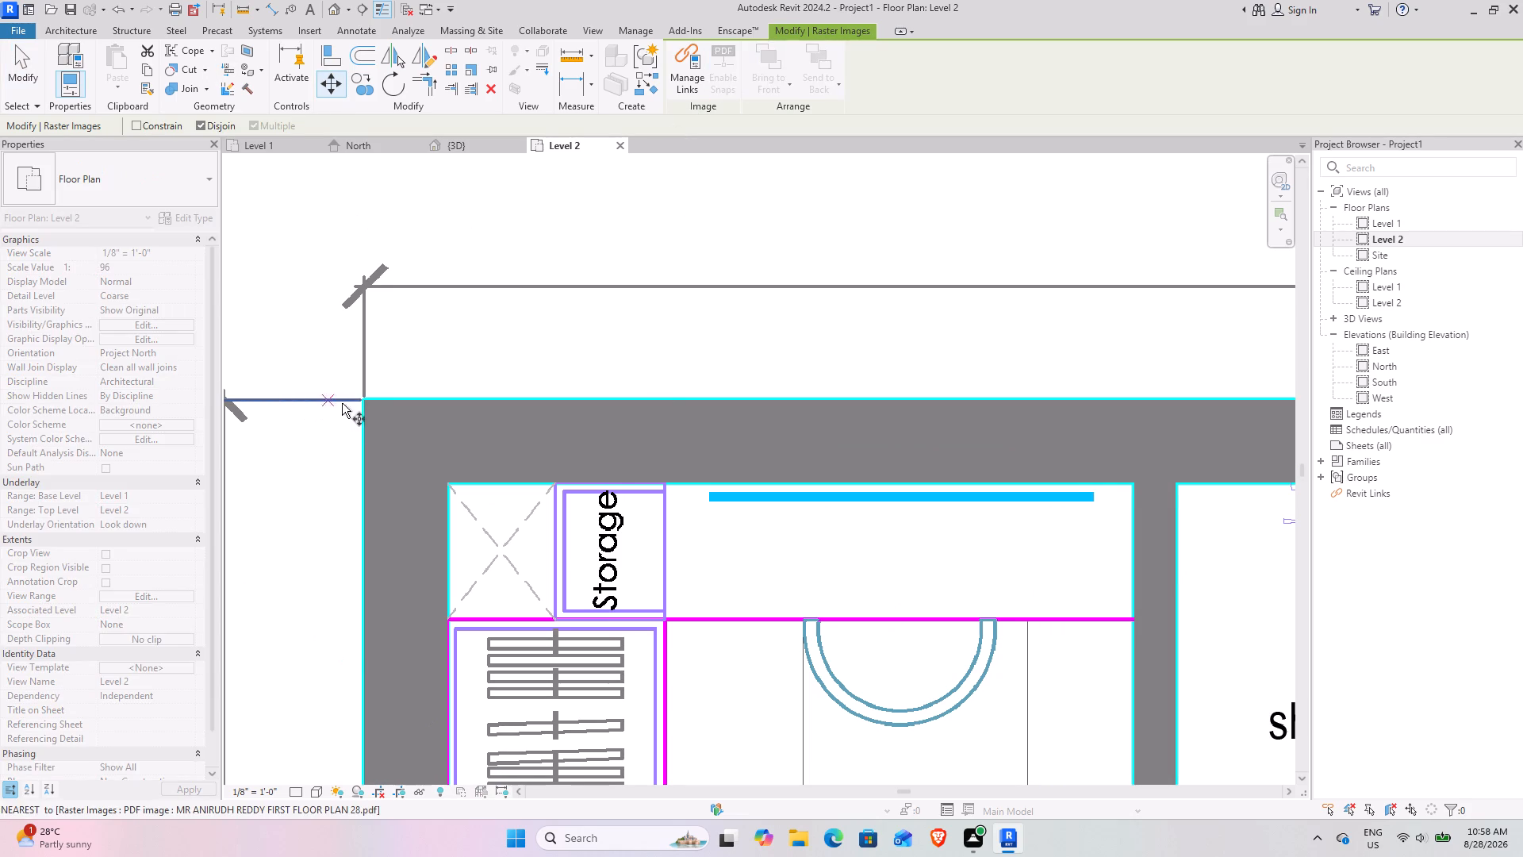
{"action": "scroll", "coordinate": [367, 402], "scroll_direction": "up", "scroll_amount": 12}
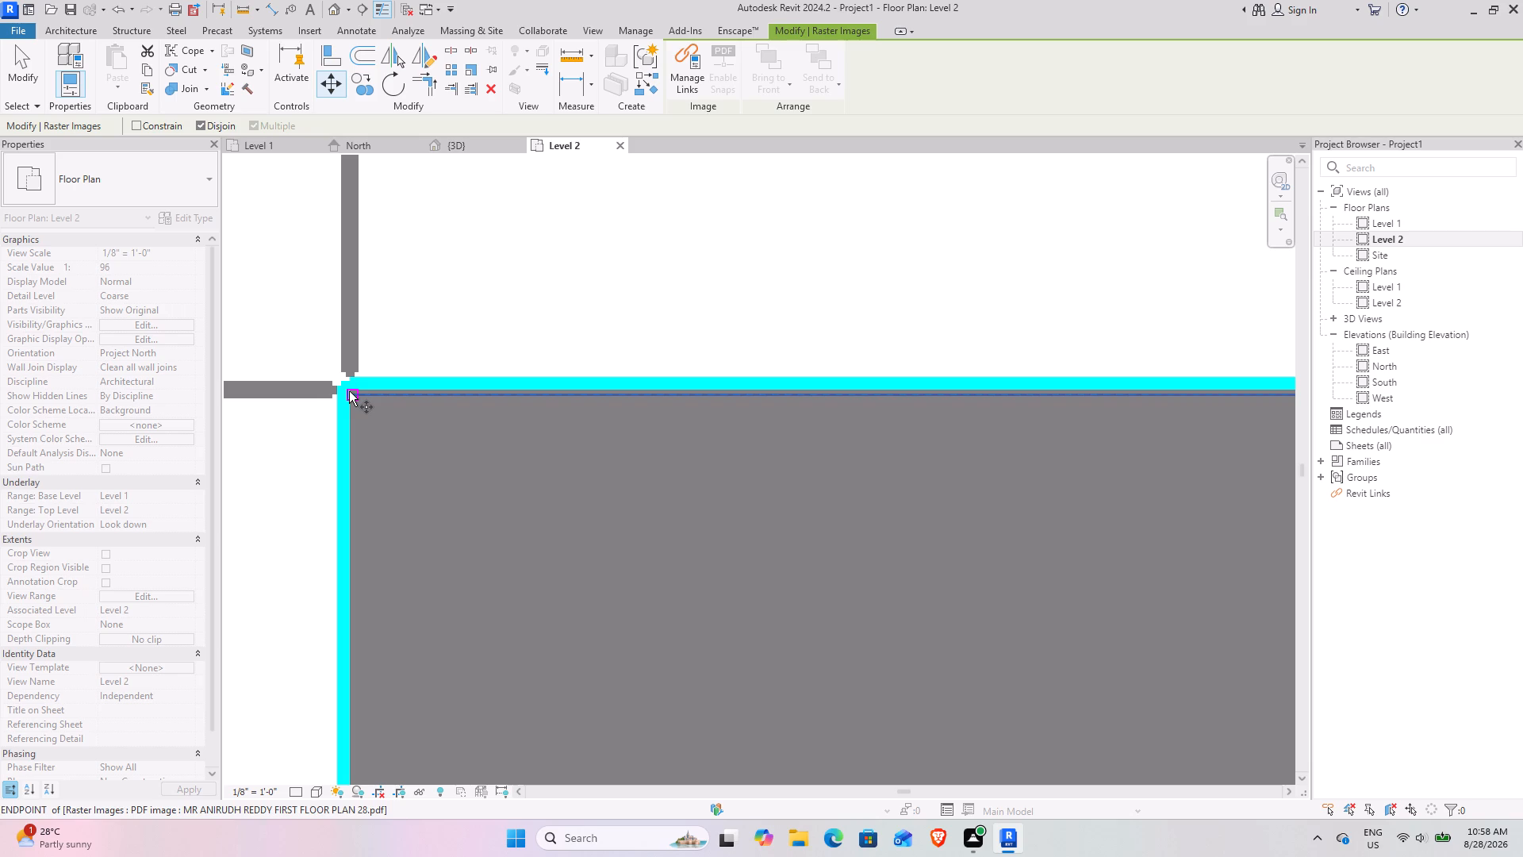
{"action": "left_click", "coordinate": [349, 391]}
{"action": "scroll", "coordinate": [402, 517], "scroll_direction": "down", "scroll_amount": 11}
{"action": "middle_click_drag", "start_coordinate": [469, 631], "coordinate": [436, 616]}
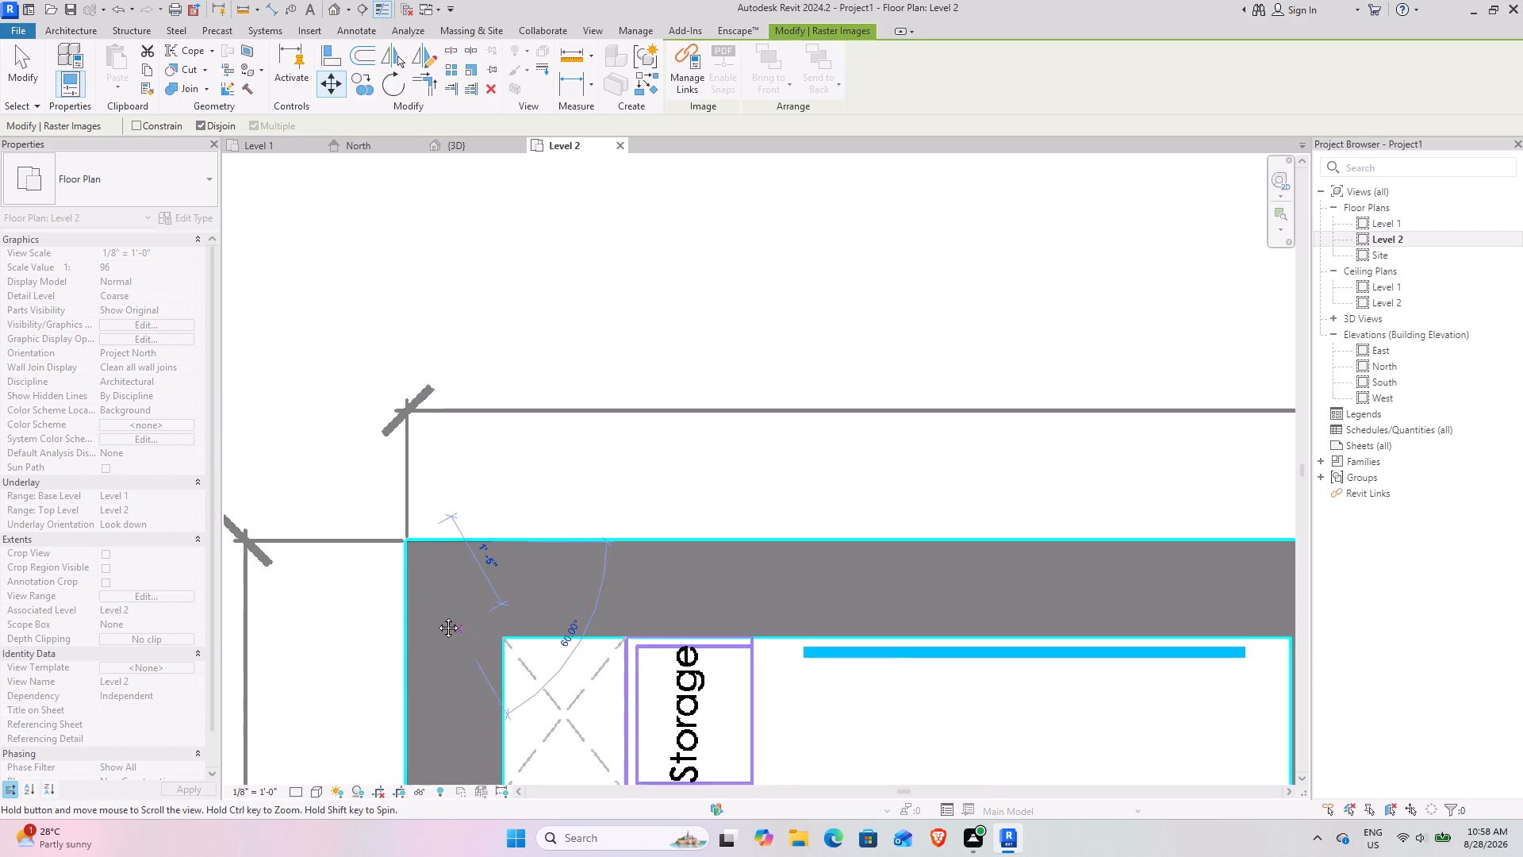
{"action": "middle_click_drag", "start_coordinate": [436, 616], "coordinate": [220, 329]}
{"action": "middle_click_drag", "start_coordinate": [361, 550], "coordinate": [513, 248]}
{"action": "scroll", "coordinate": [527, 511], "scroll_direction": "down", "scroll_amount": 4}
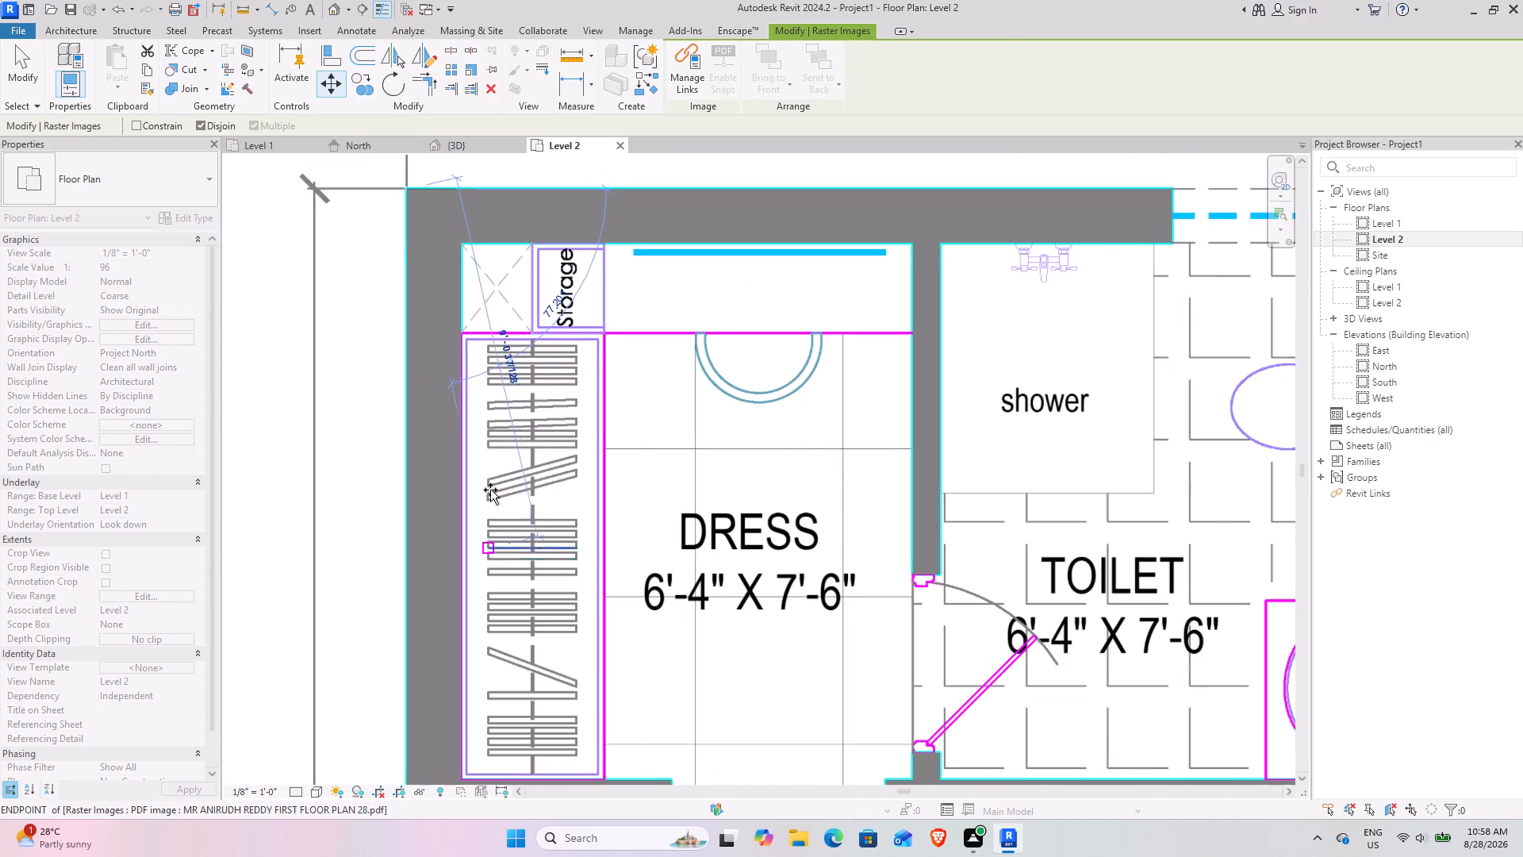
{"action": "middle_click_drag", "start_coordinate": [490, 477], "coordinate": [457, 259]}
{"action": "scroll", "coordinate": [593, 452], "scroll_direction": "down", "scroll_amount": 8}
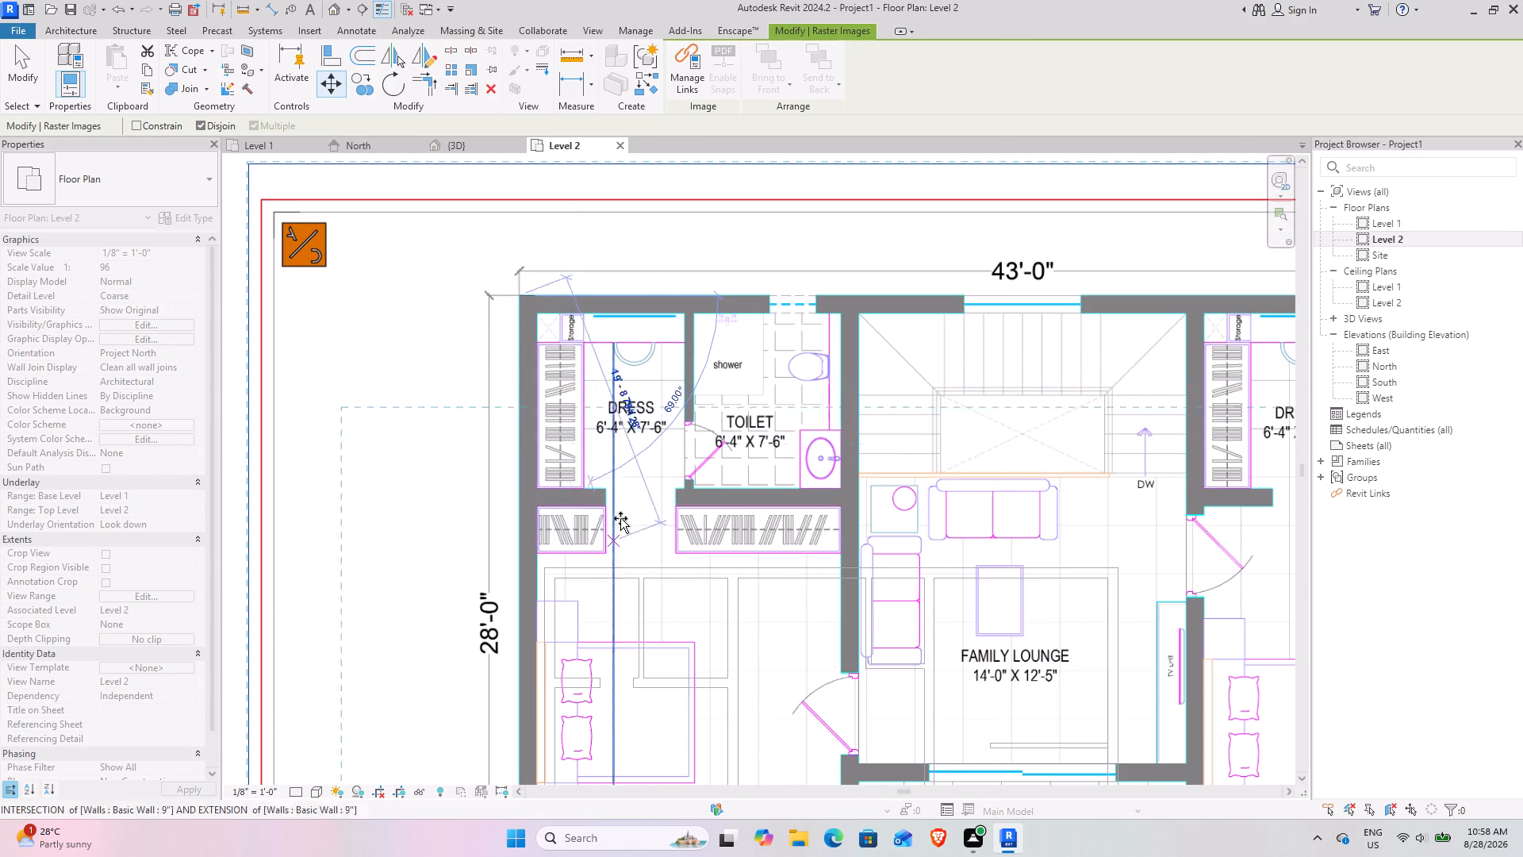
{"action": "scroll", "coordinate": [558, 552], "scroll_direction": "up", "scroll_amount": 14}
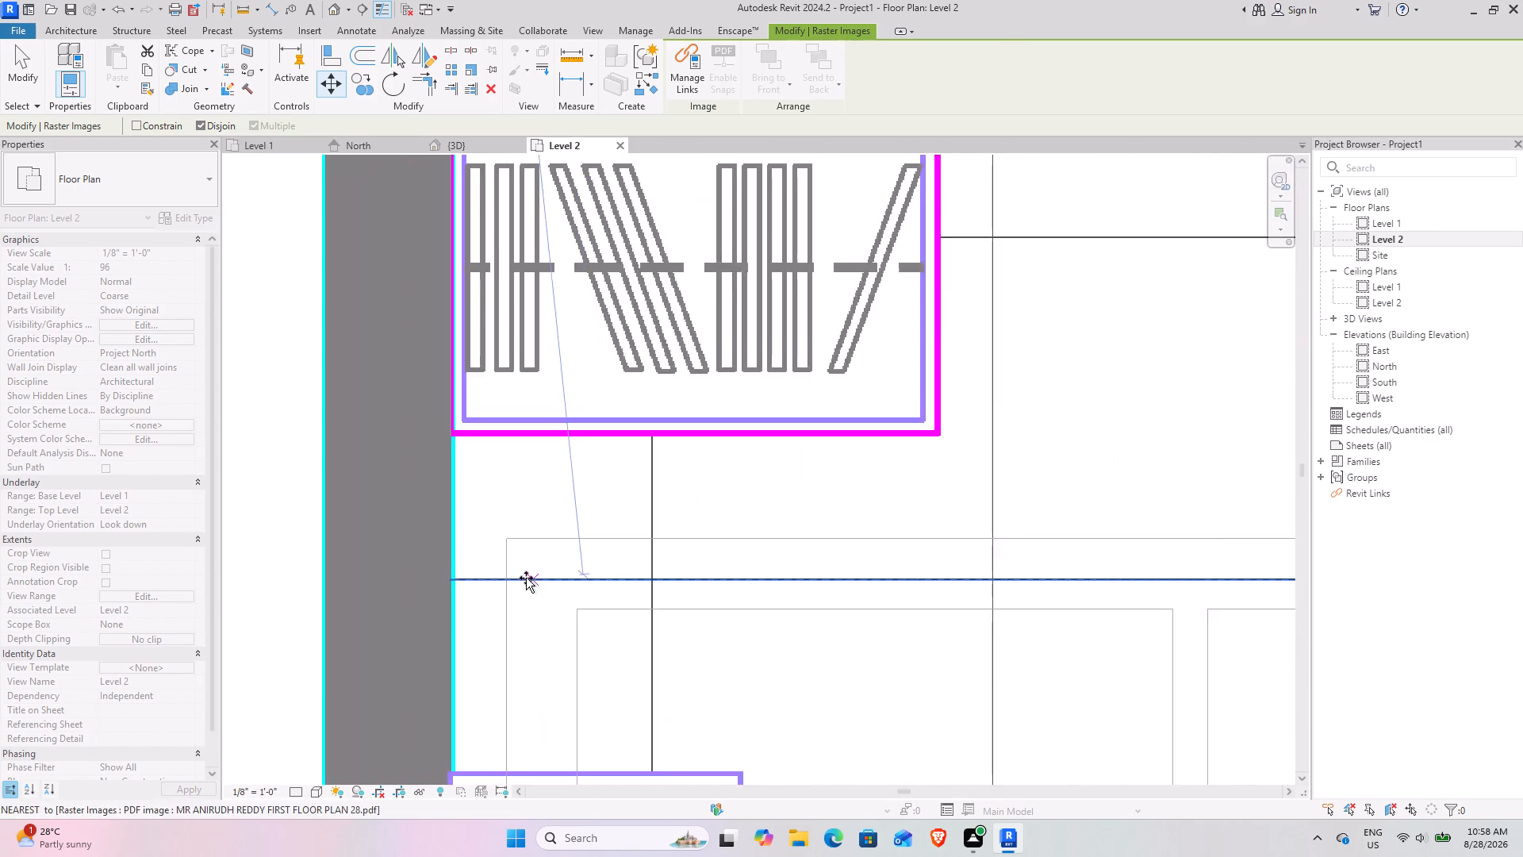
{"action": "scroll", "coordinate": [526, 578], "scroll_direction": "up", "scroll_amount": 3}
{"action": "left_click", "coordinate": [508, 525]}
Scale the PDF graphically from its upper-left outer wall corner so its 28'-0" side matches the Level 1 outline's left wall.
{"action": "scroll", "coordinate": [607, 463], "scroll_direction": "down", "scroll_amount": 18}
{"action": "middle_click_drag", "start_coordinate": [662, 493], "coordinate": [450, 211]}
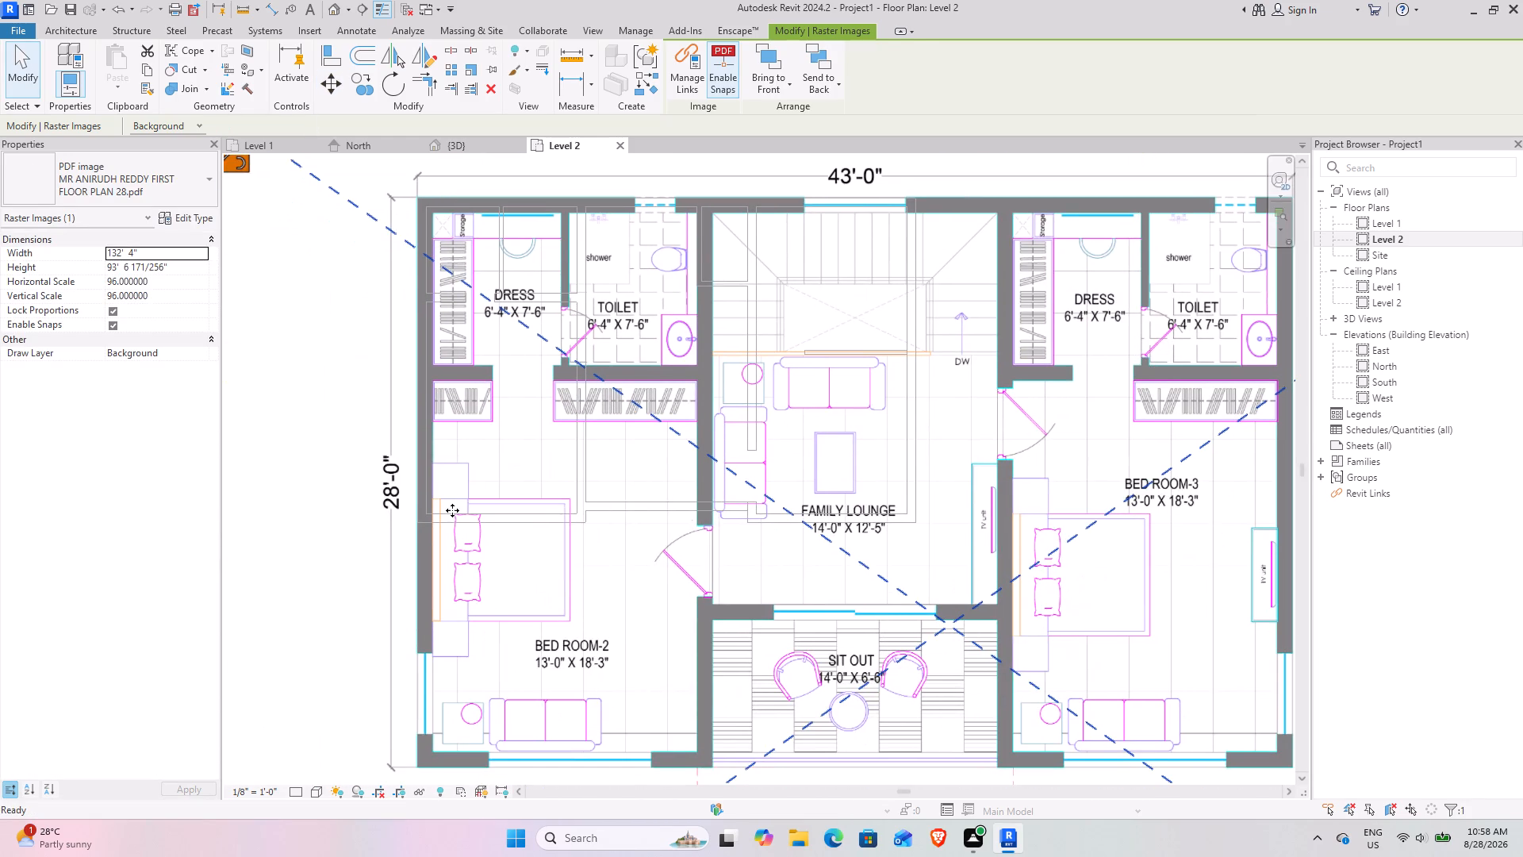
{"action": "middle_click_drag", "start_coordinate": [452, 510], "coordinate": [488, 443]}
{"action": "left_click", "coordinate": [475, 74]}
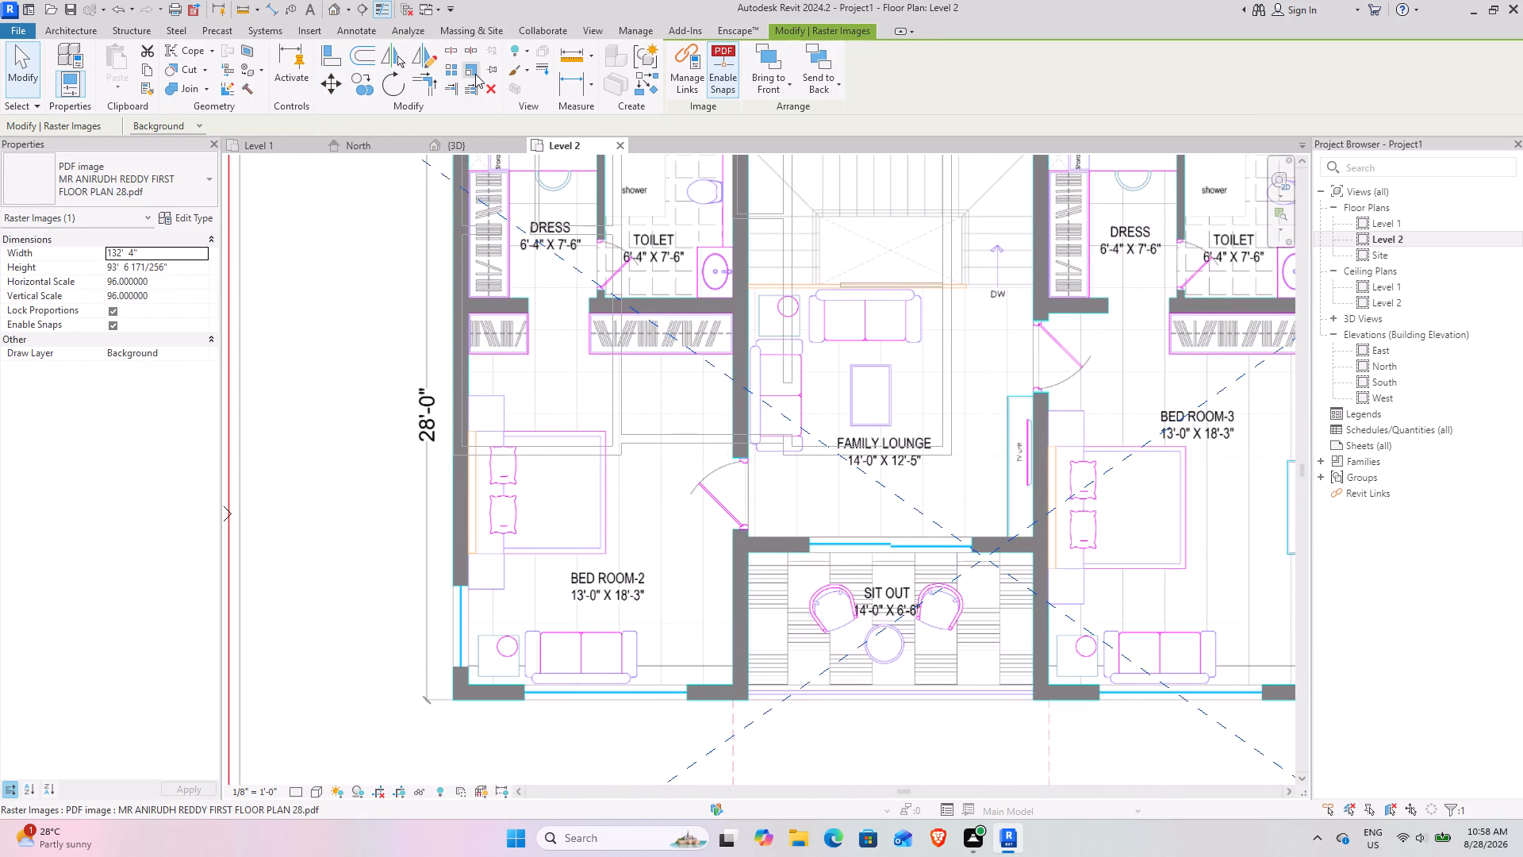
{"action": "middle_click_drag", "start_coordinate": [462, 346], "coordinate": [515, 698]}
{"action": "scroll", "coordinate": [528, 469], "scroll_direction": "up", "scroll_amount": 3}
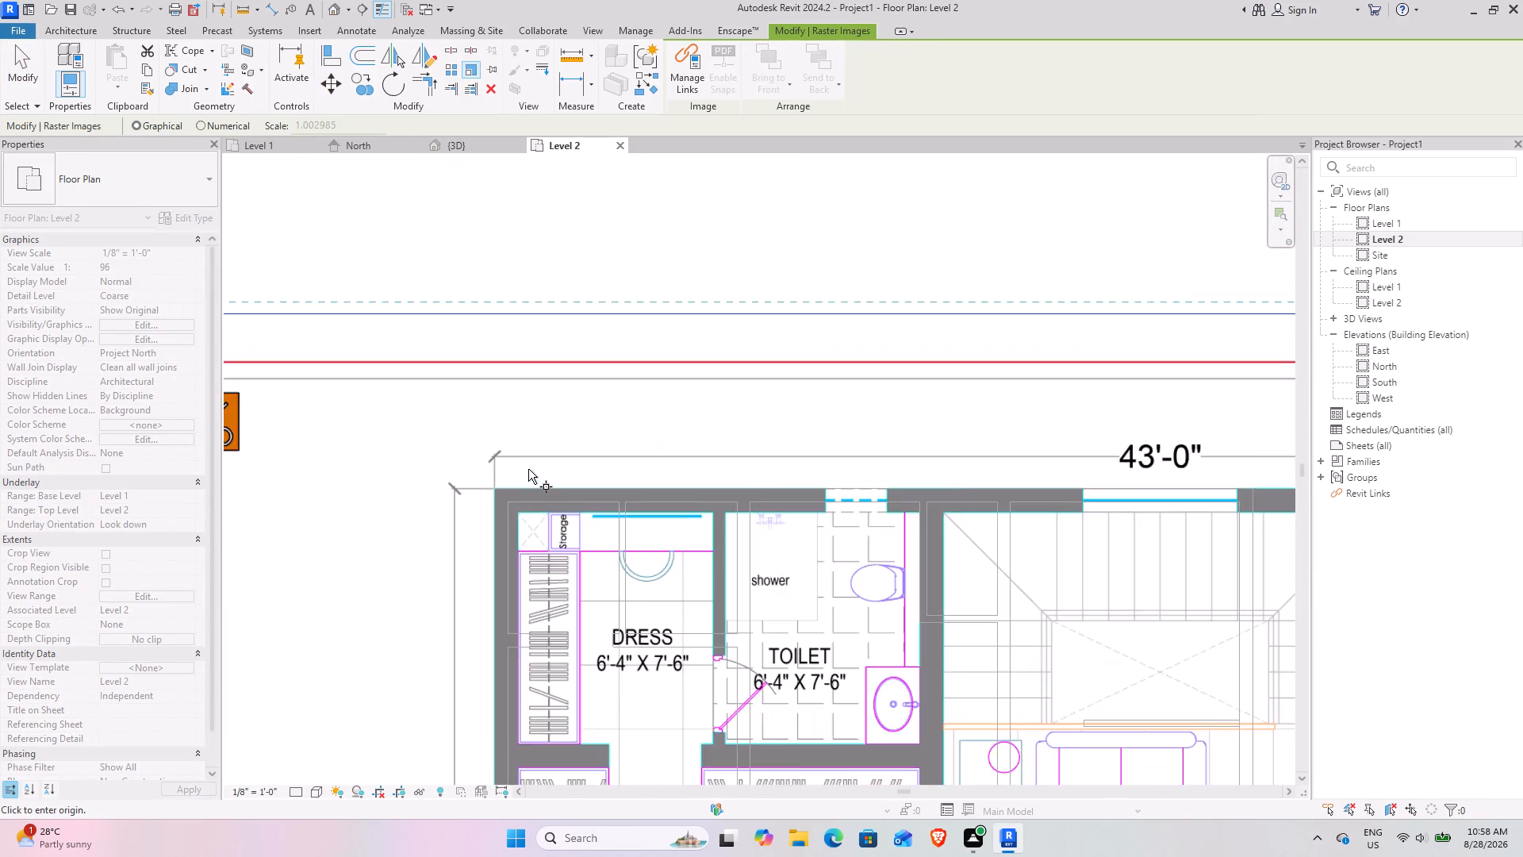
{"action": "scroll", "coordinate": [528, 469], "scroll_direction": "up", "scroll_amount": 11}
{"action": "left_click", "coordinate": [436, 527]}
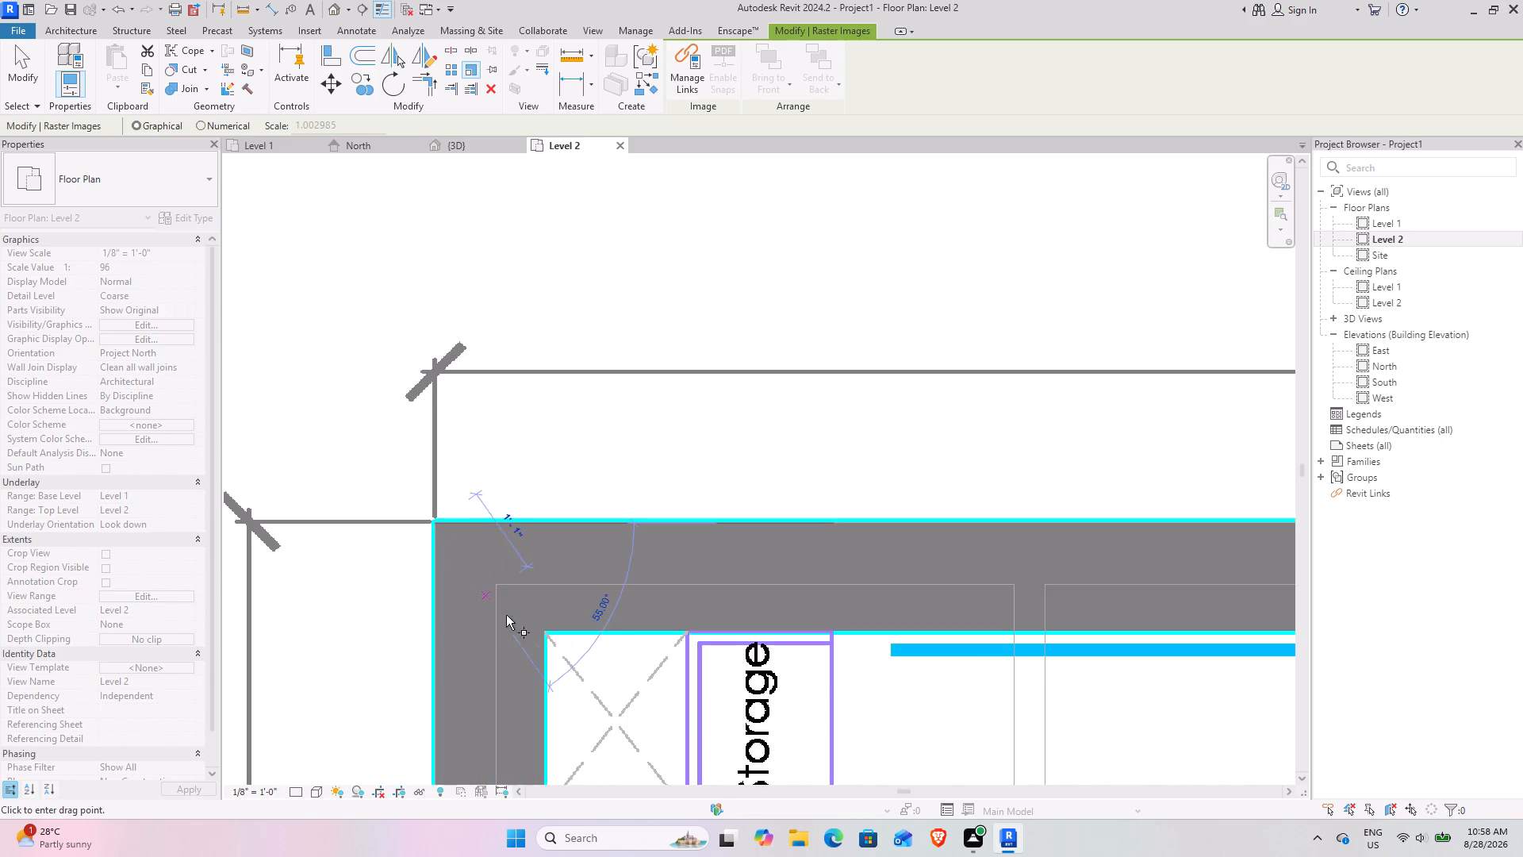
{"action": "scroll", "coordinate": [507, 617], "scroll_direction": "down", "scroll_amount": 17}
{"action": "middle_click_drag", "start_coordinate": [508, 665], "coordinate": [389, 316]}
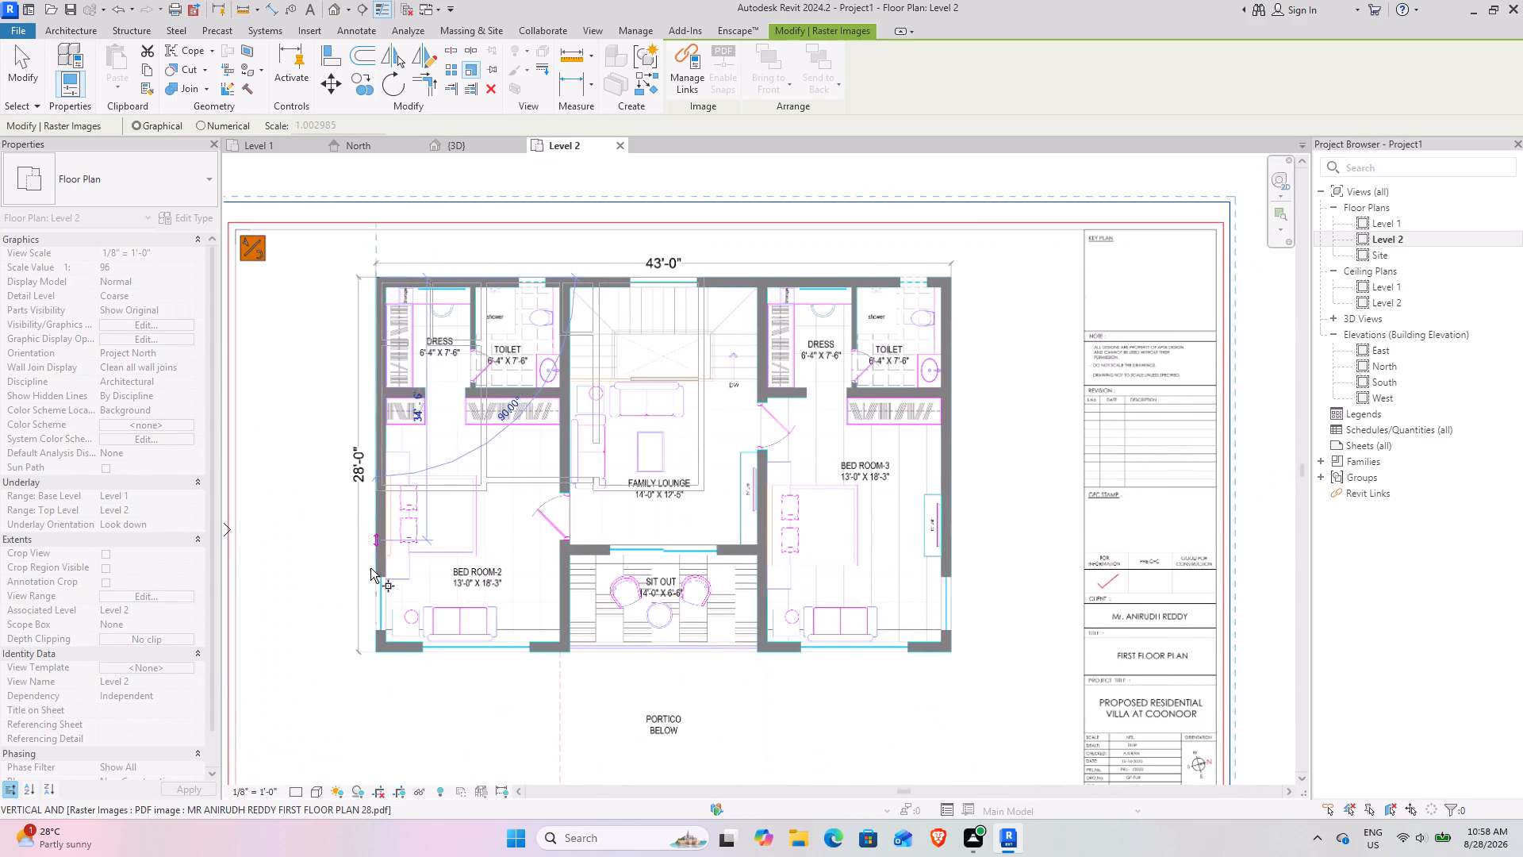
{"action": "scroll", "coordinate": [356, 620], "scroll_direction": "up", "scroll_amount": 20}
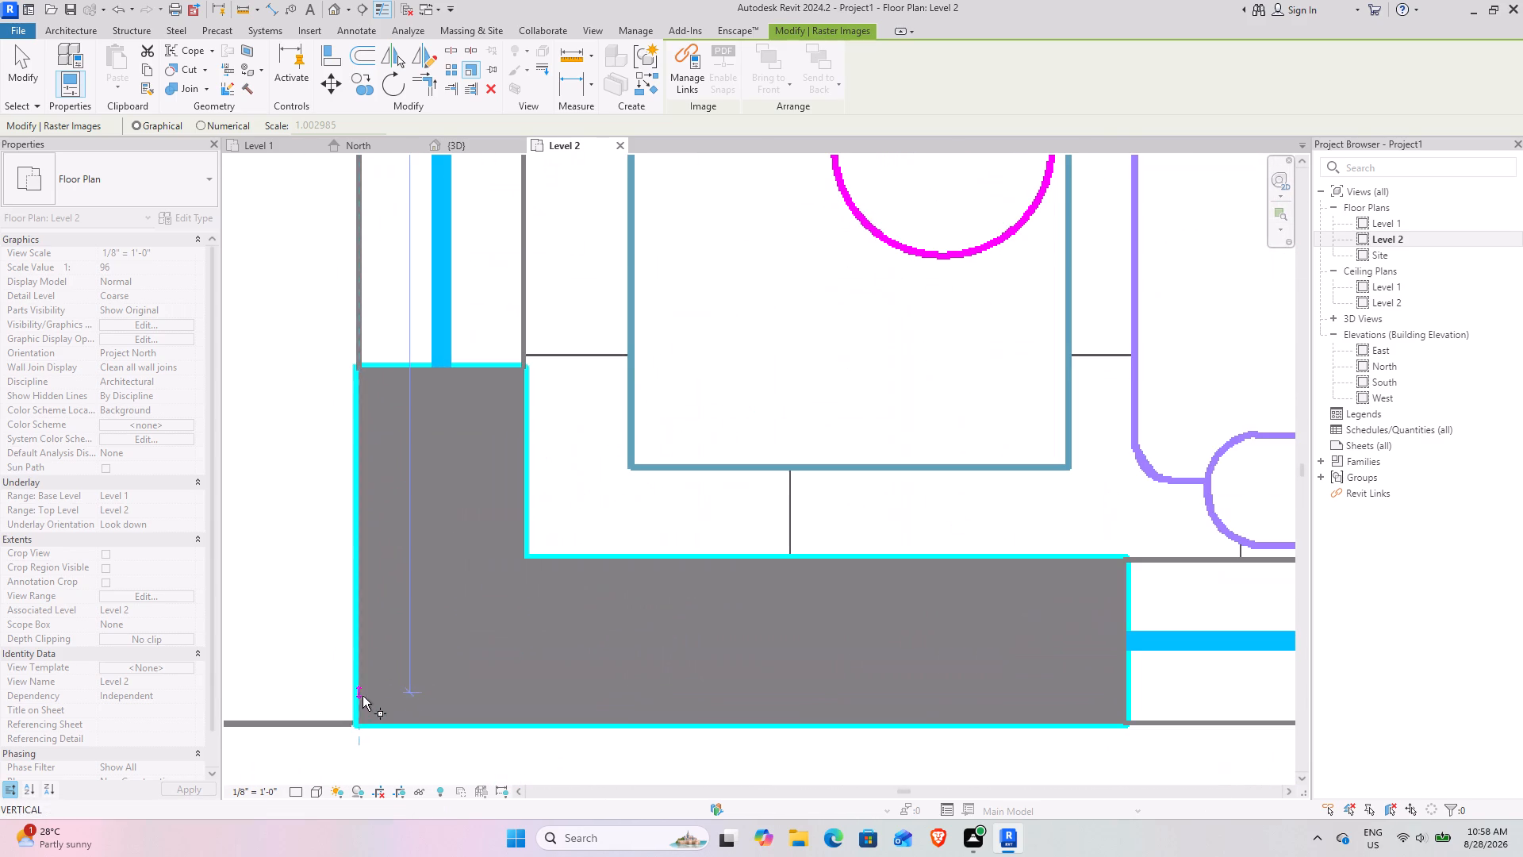
{"action": "left_click", "coordinate": [357, 724]}
{"action": "scroll", "coordinate": [355, 546], "scroll_direction": "down", "scroll_amount": 9}
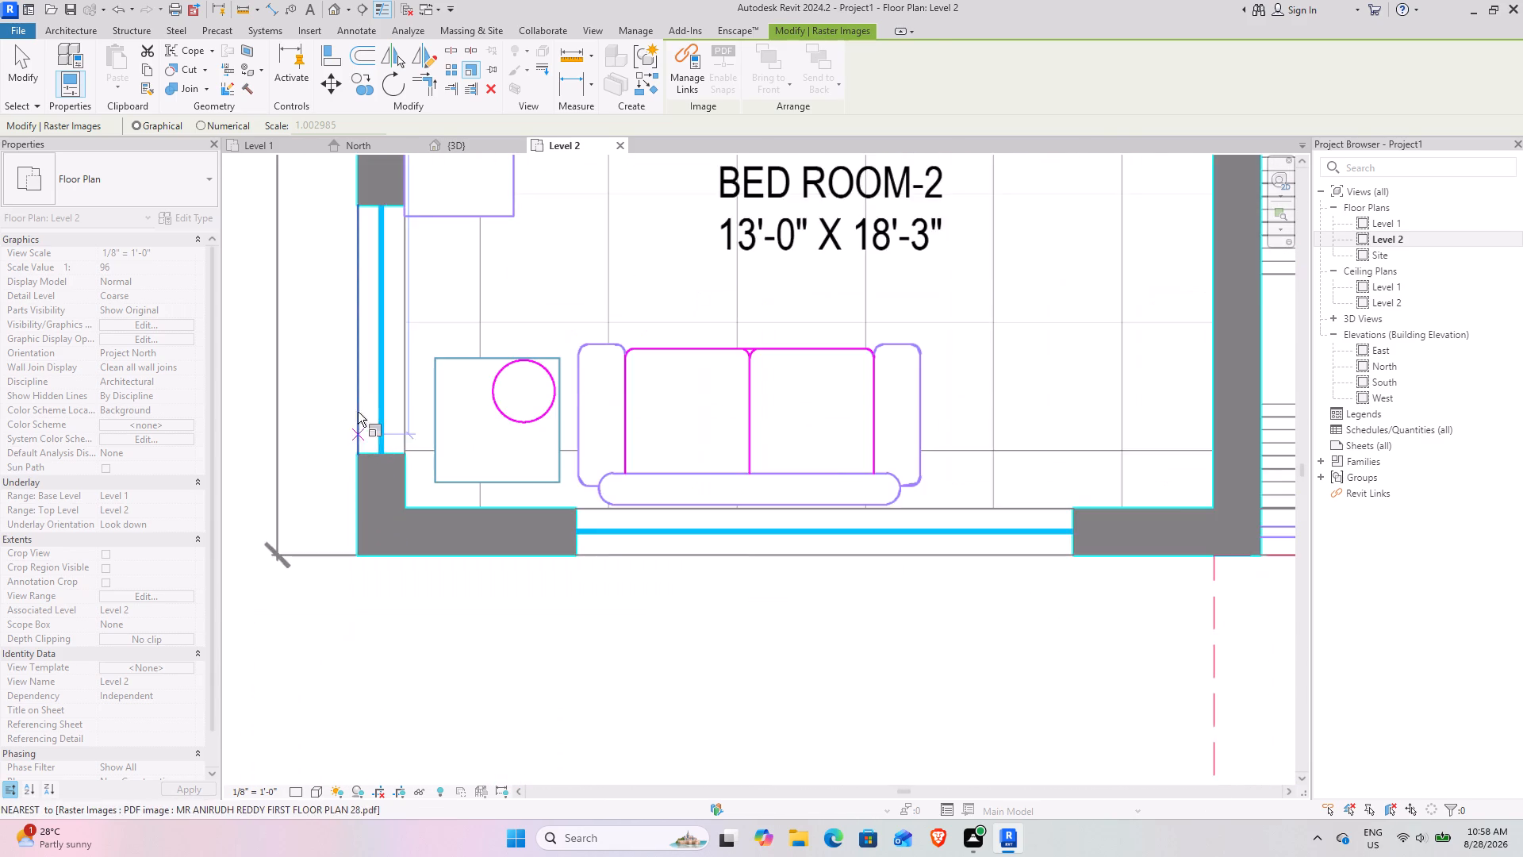
{"action": "middle_click_drag", "start_coordinate": [346, 406], "coordinate": [334, 816]}
{"action": "middle_click_drag", "start_coordinate": [308, 435], "coordinate": [320, 767]}
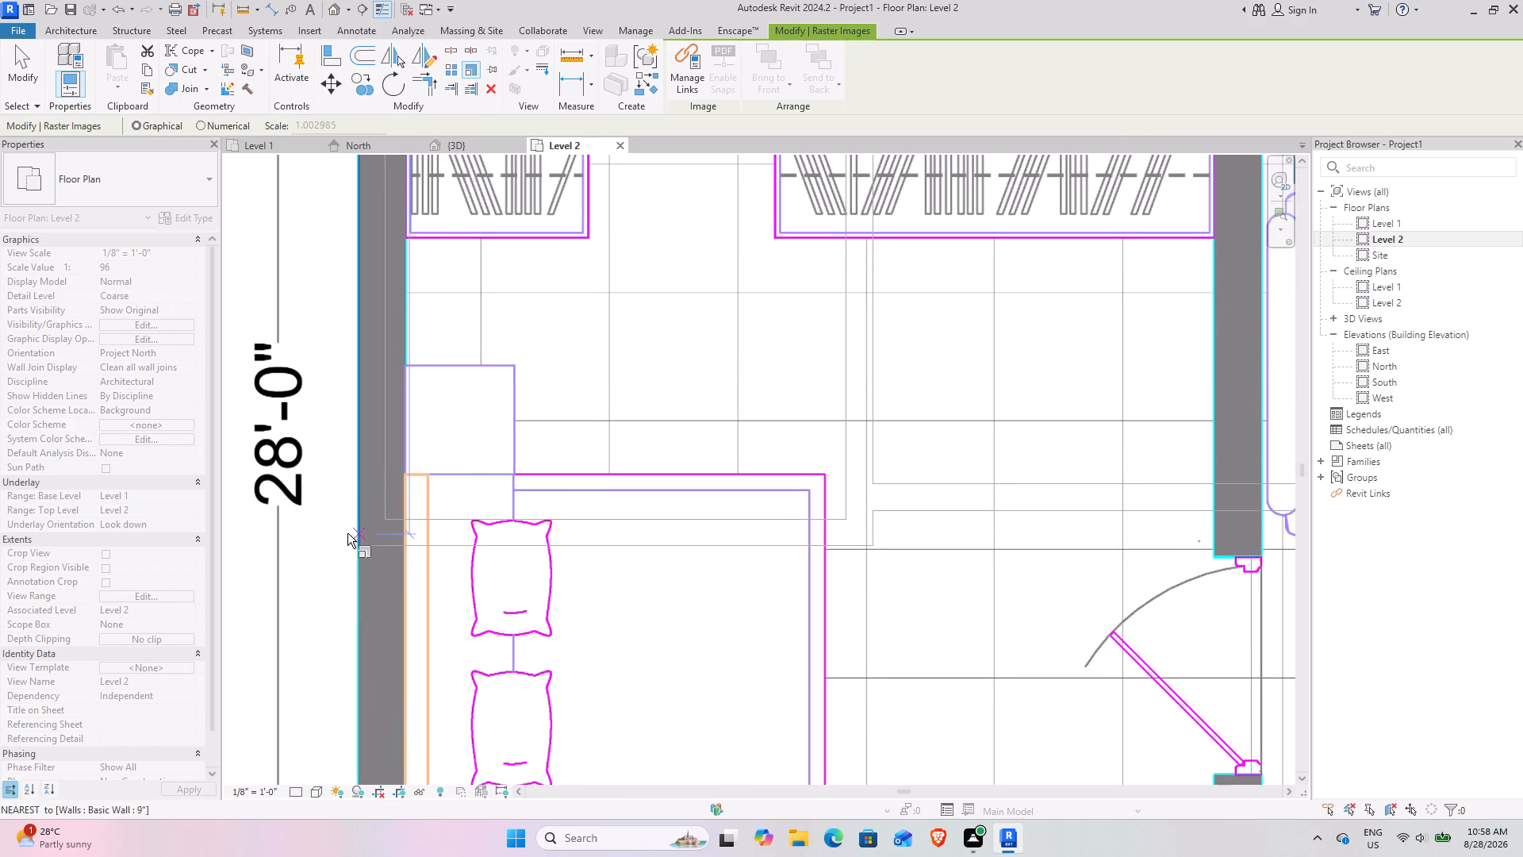
{"action": "left_click", "coordinate": [364, 550]}
Check the inner width of Bed Room-2 on the scaled PDF with a temporary model line along its lower wall.
{"action": "scroll", "coordinate": [492, 540], "scroll_direction": "down", "scroll_amount": 4}
{"action": "middle_click_drag", "start_coordinate": [728, 555], "coordinate": [581, 626]}
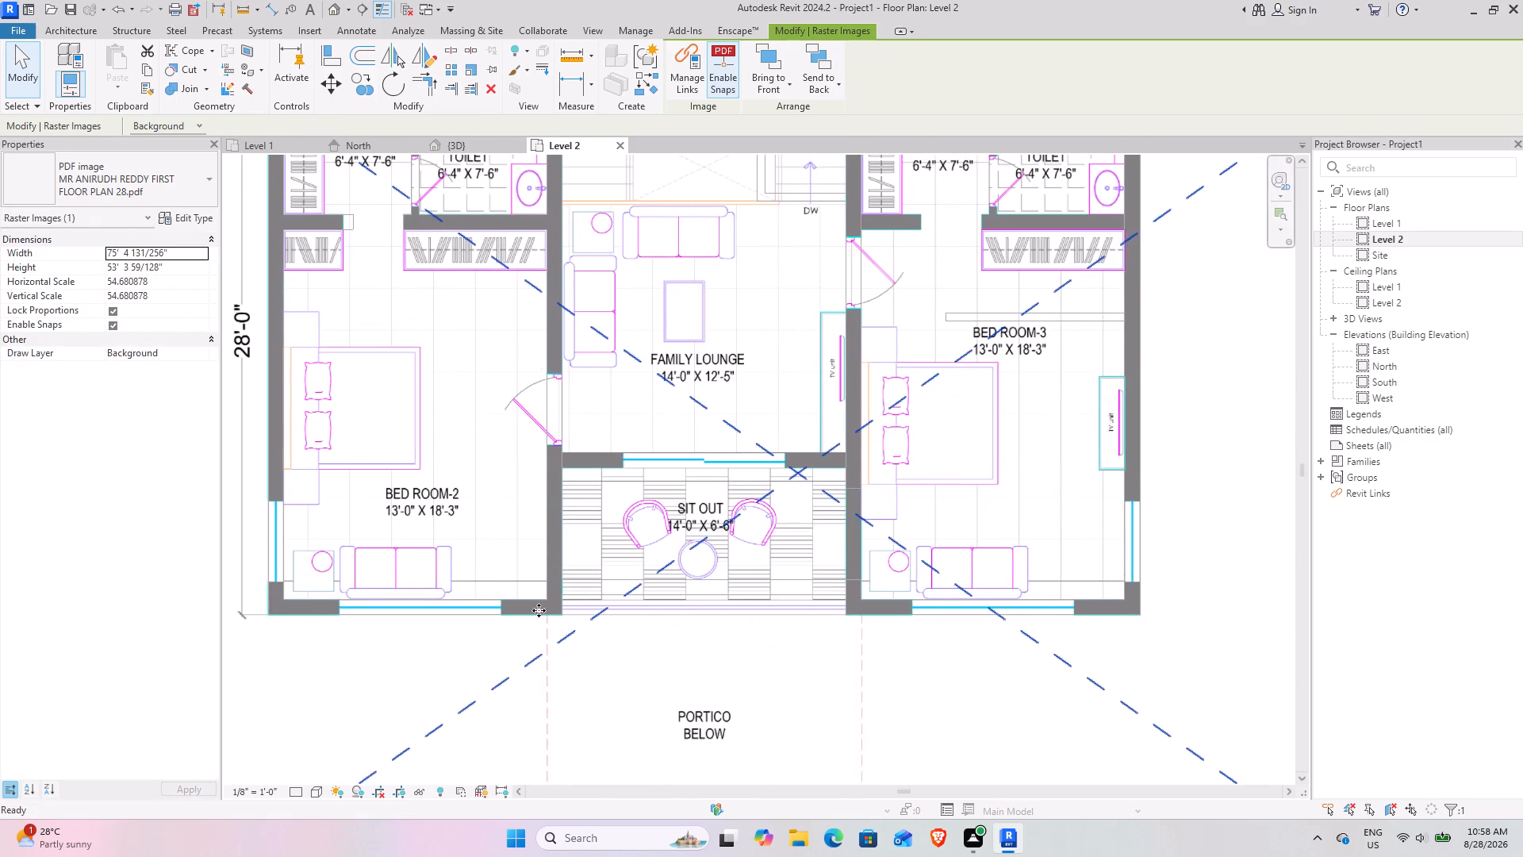
{"action": "middle_click_drag", "start_coordinate": [430, 504], "coordinate": [458, 613]}
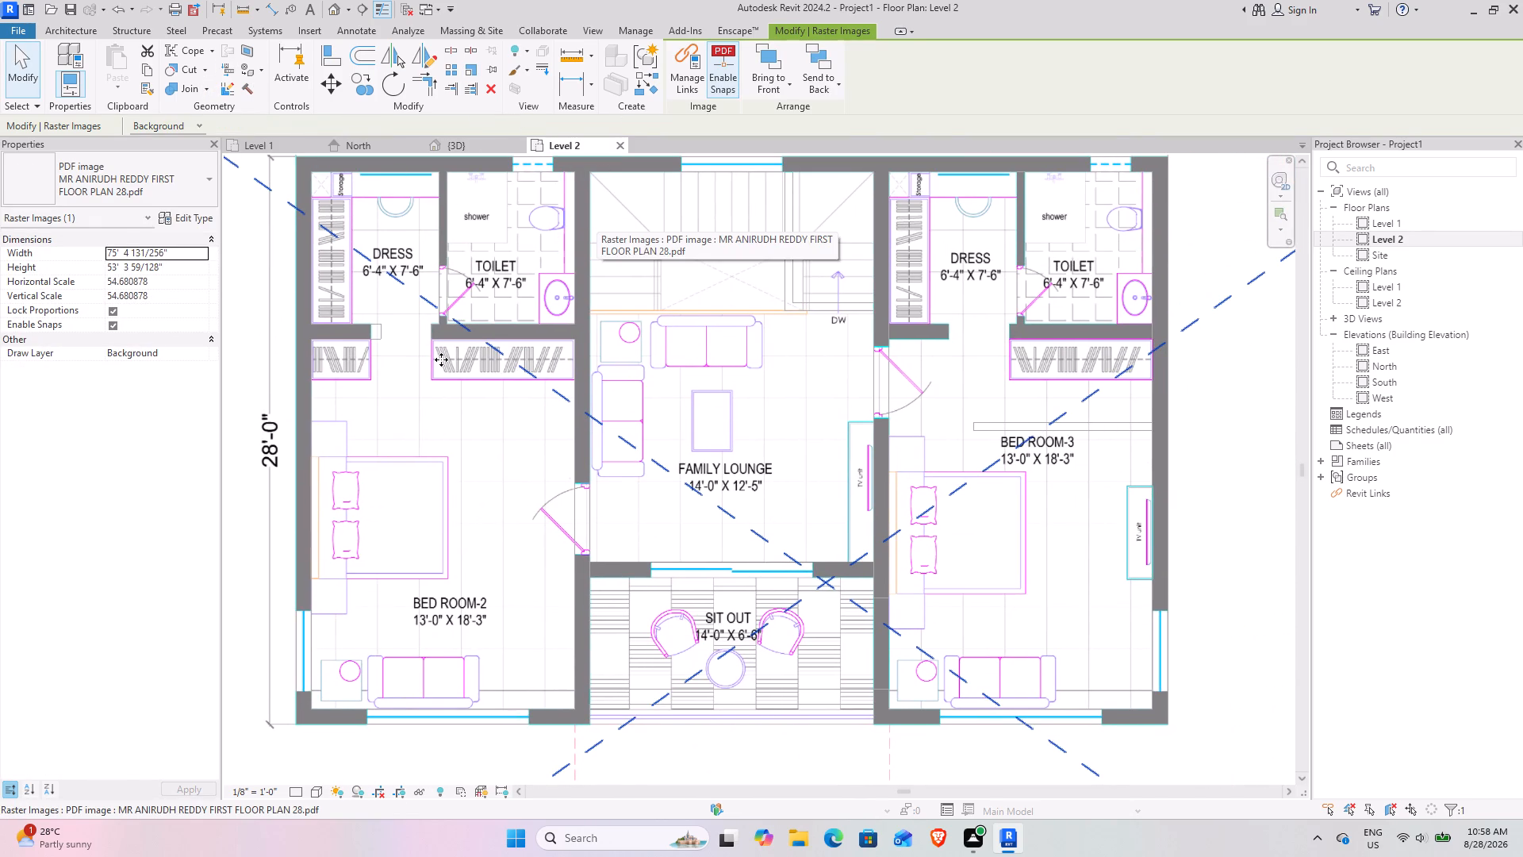
{"action": "key", "text": "Escape"}
{"action": "type", "text": "li"}
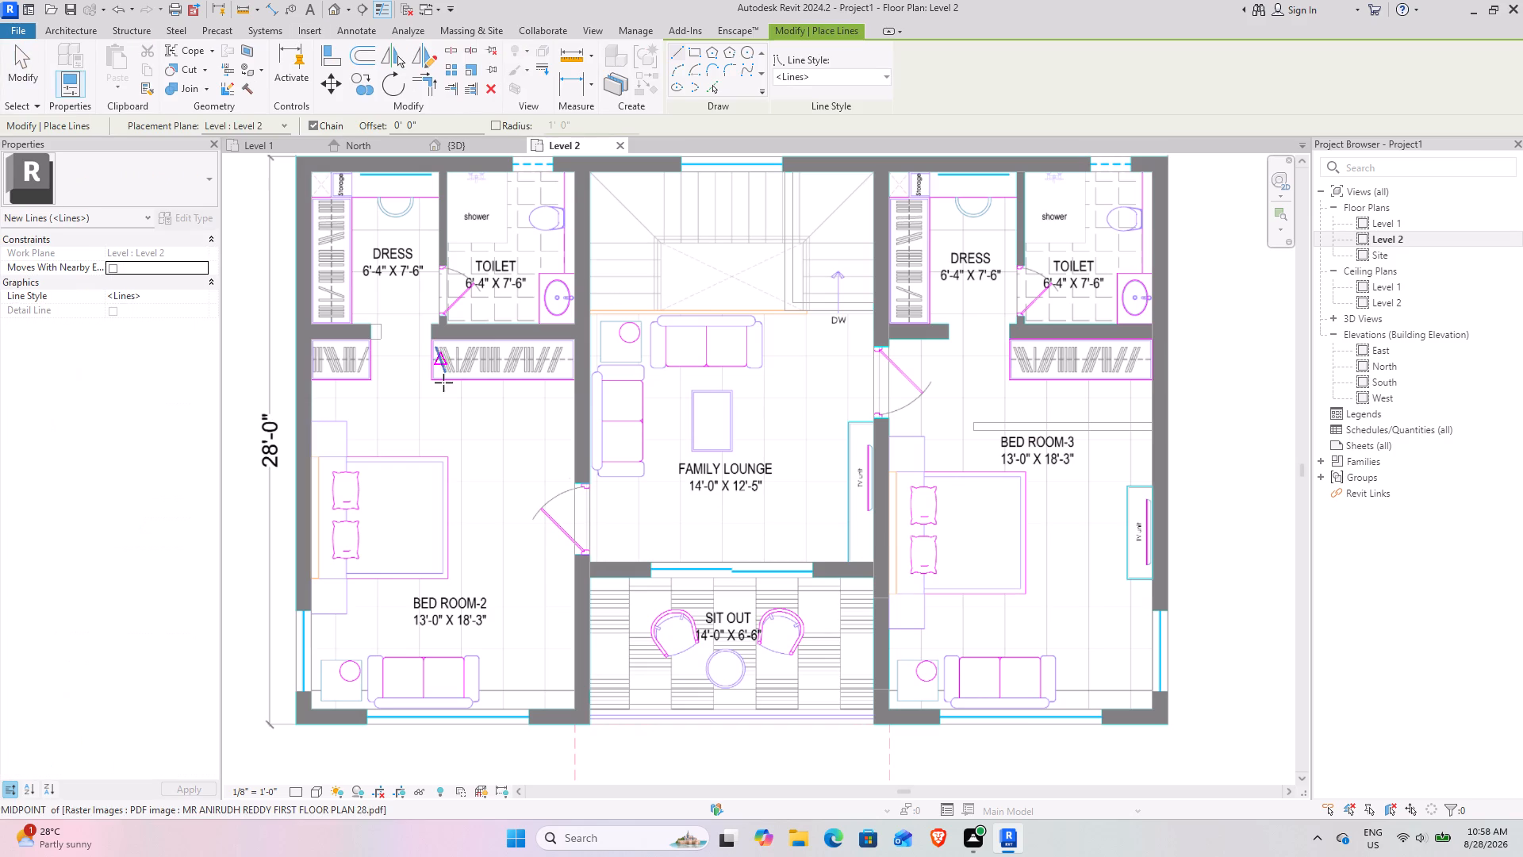
{"action": "scroll", "coordinate": [327, 707], "scroll_direction": "up", "scroll_amount": 7}
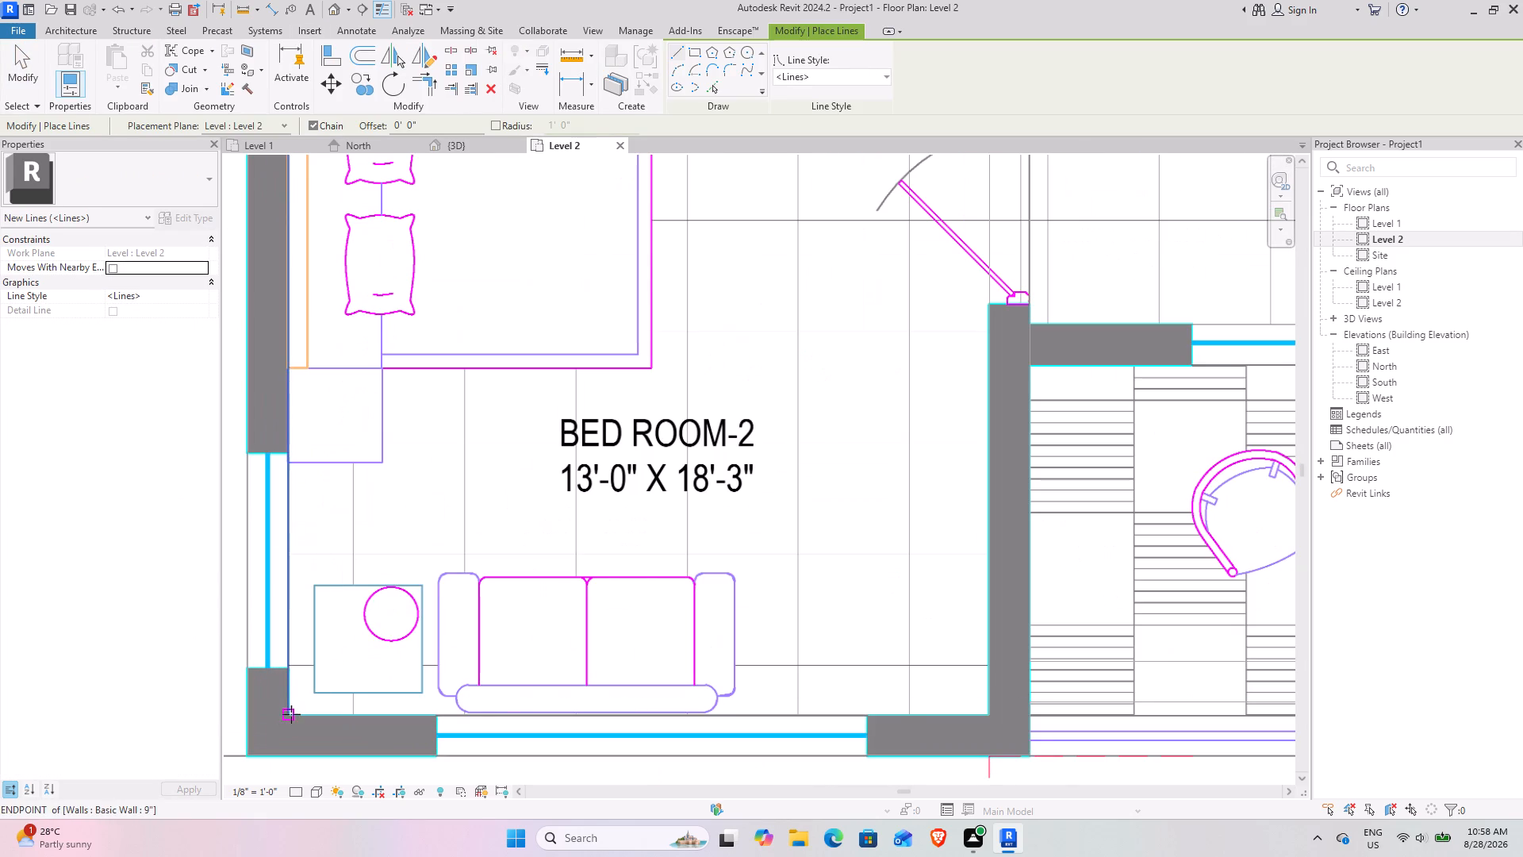
{"action": "left_click", "coordinate": [291, 714]}
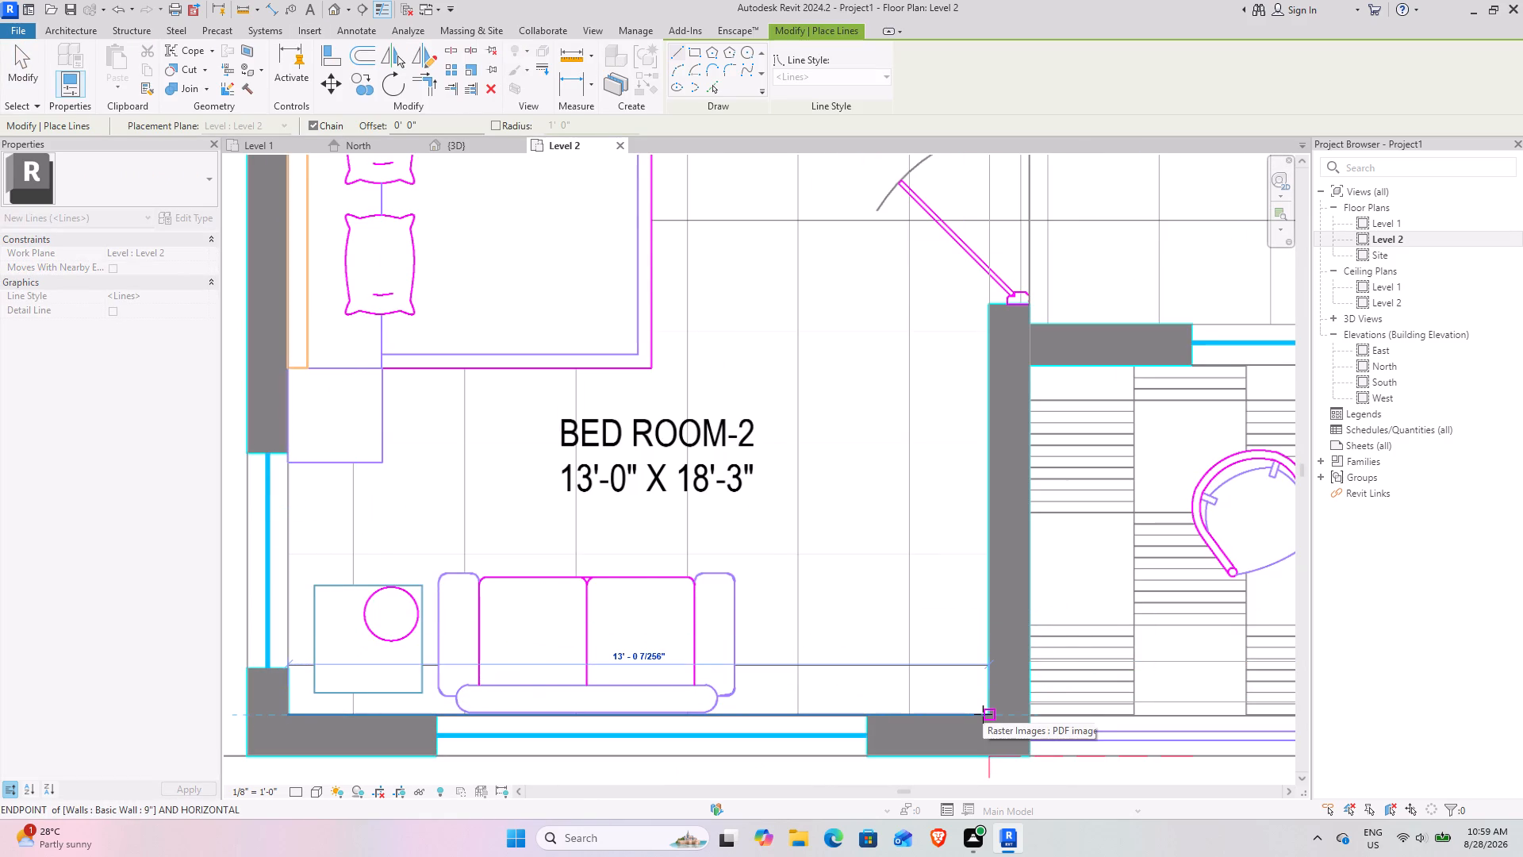
{"action": "key", "text": "Escape"}
{"action": "key", "text": "Escape"}
{"action": "key", "text": "Escape"}
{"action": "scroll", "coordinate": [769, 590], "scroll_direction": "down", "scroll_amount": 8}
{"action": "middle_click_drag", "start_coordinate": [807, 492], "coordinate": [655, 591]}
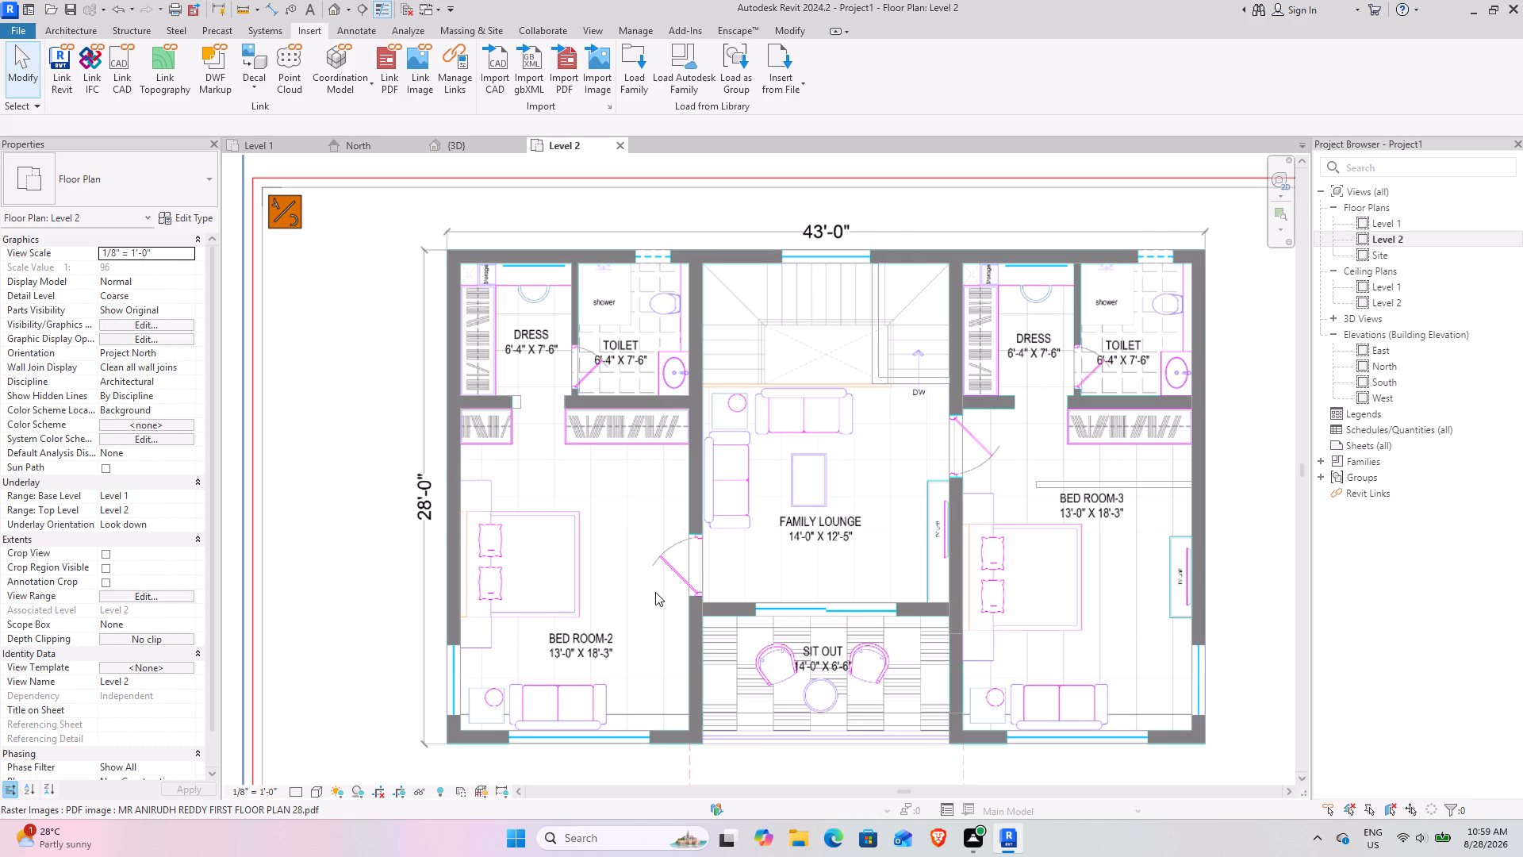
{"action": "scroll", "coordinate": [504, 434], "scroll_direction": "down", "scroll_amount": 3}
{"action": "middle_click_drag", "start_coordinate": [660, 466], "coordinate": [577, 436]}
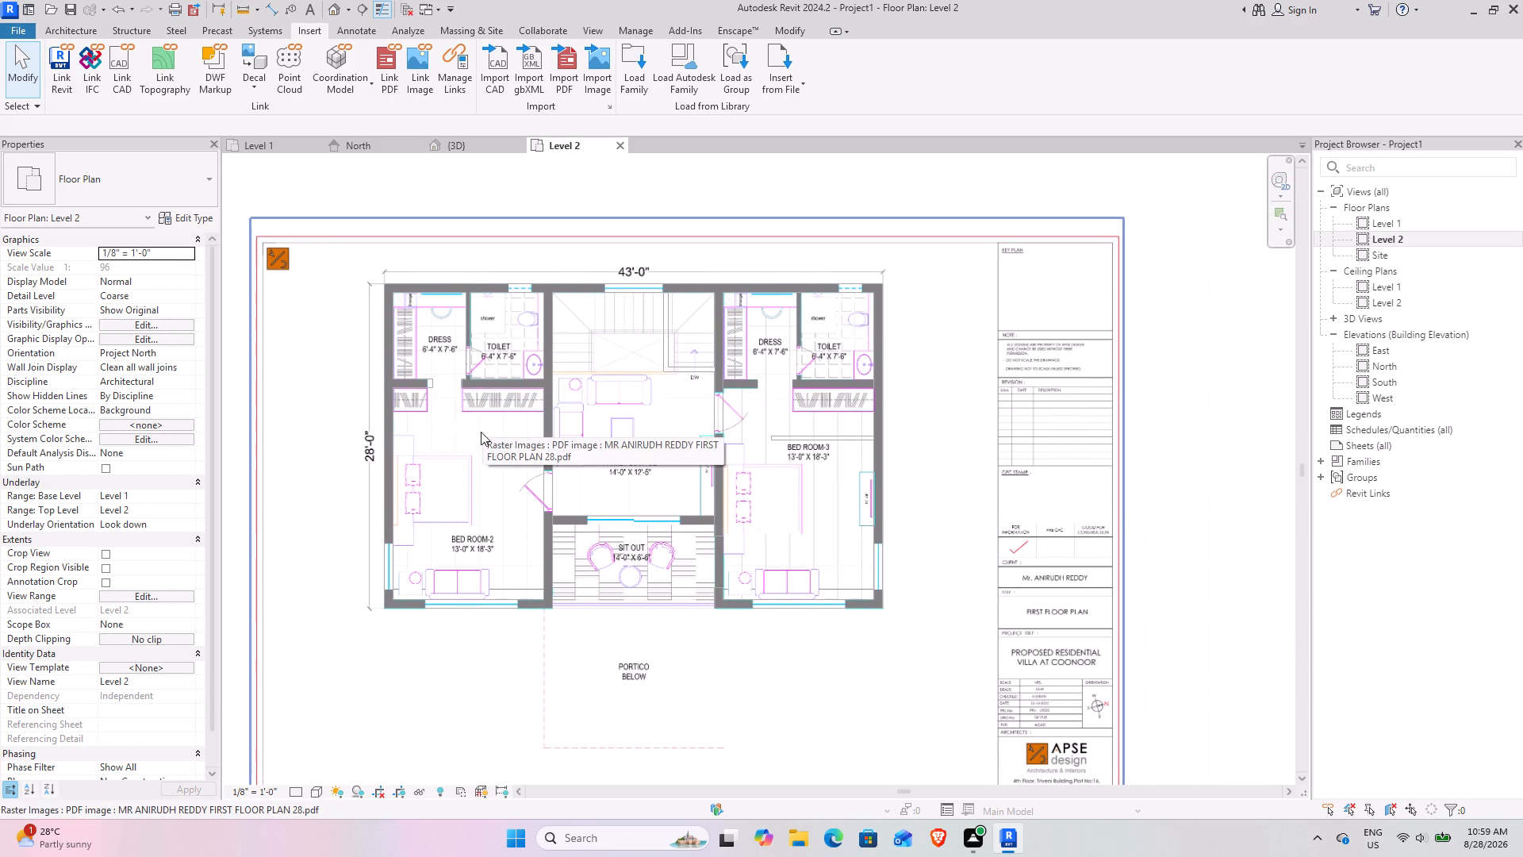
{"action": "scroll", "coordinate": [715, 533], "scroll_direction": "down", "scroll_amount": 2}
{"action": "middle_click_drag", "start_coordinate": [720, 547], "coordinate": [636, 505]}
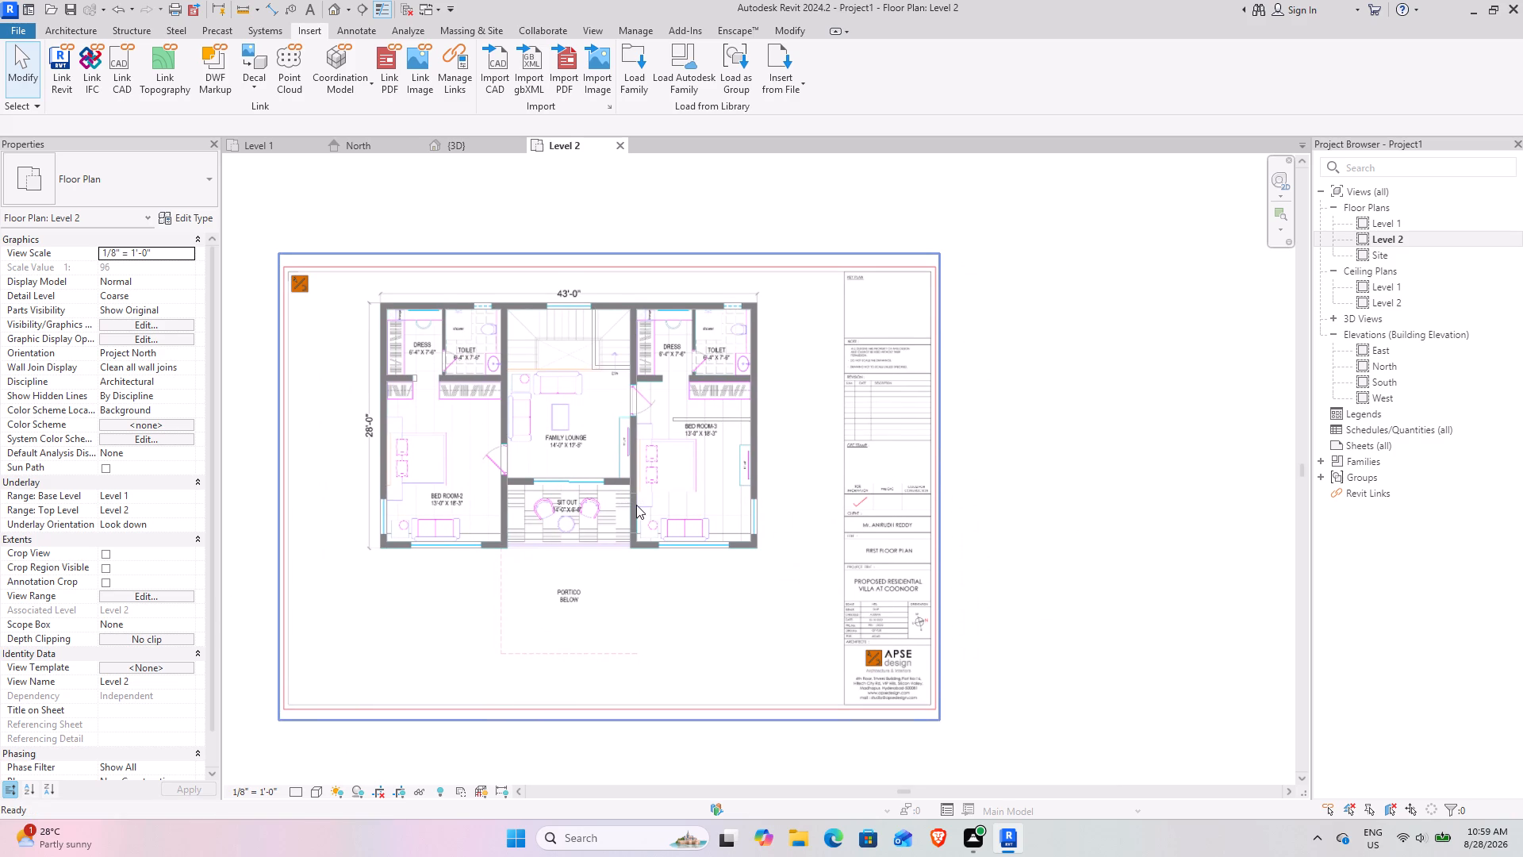
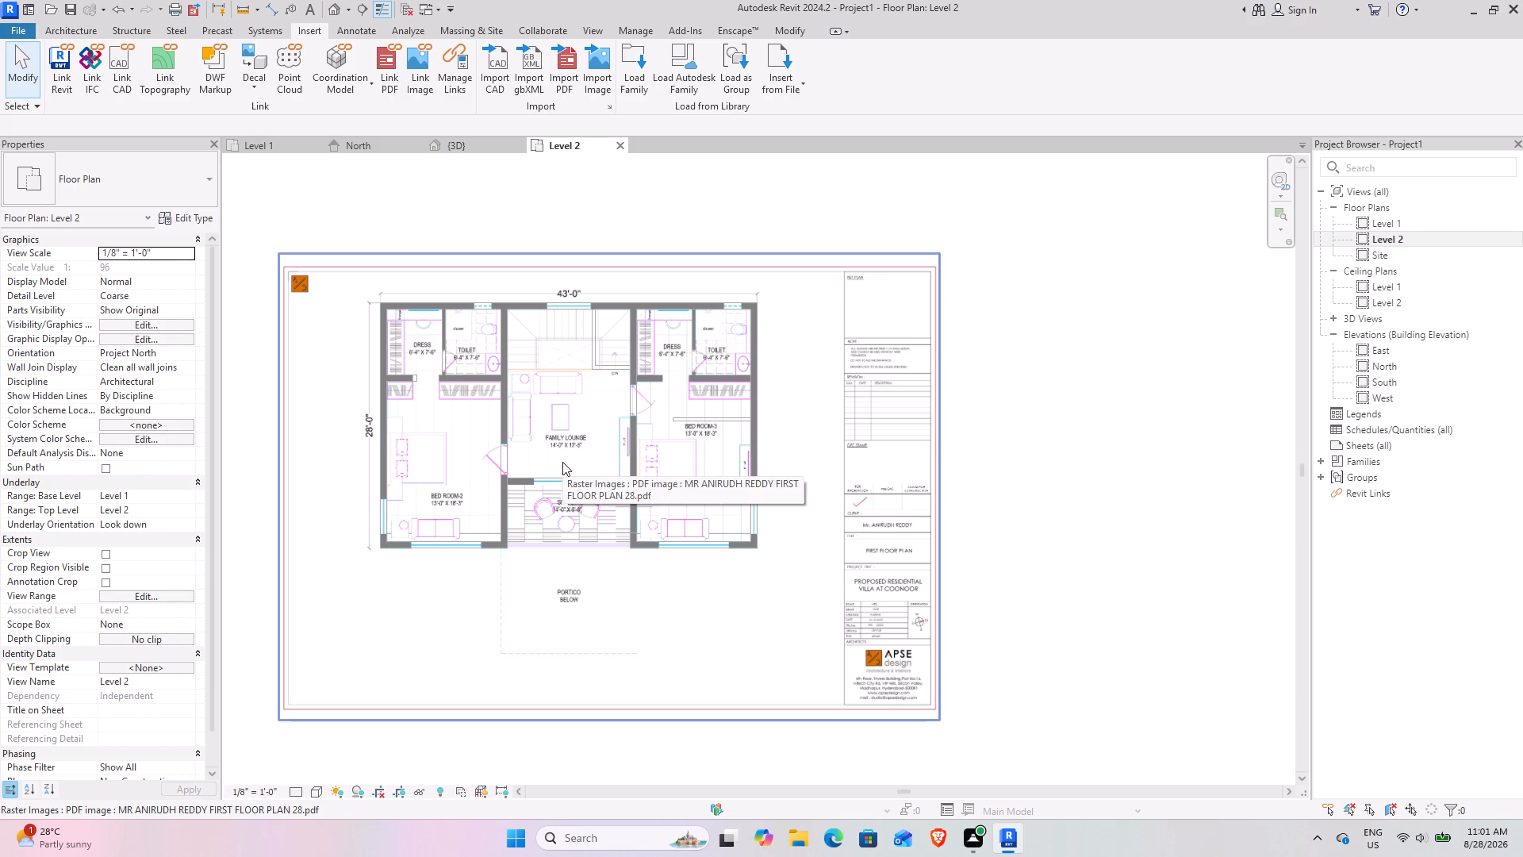
Examine the room layout, wall positions and labelled room dimensions of the first floor plan PDF in the Level 2 plan.
{"action": "scroll", "coordinate": [727, 396], "scroll_direction": "up", "scroll_amount": 3}
{"action": "scroll", "coordinate": [711, 551], "scroll_direction": "up", "scroll_amount": 2}
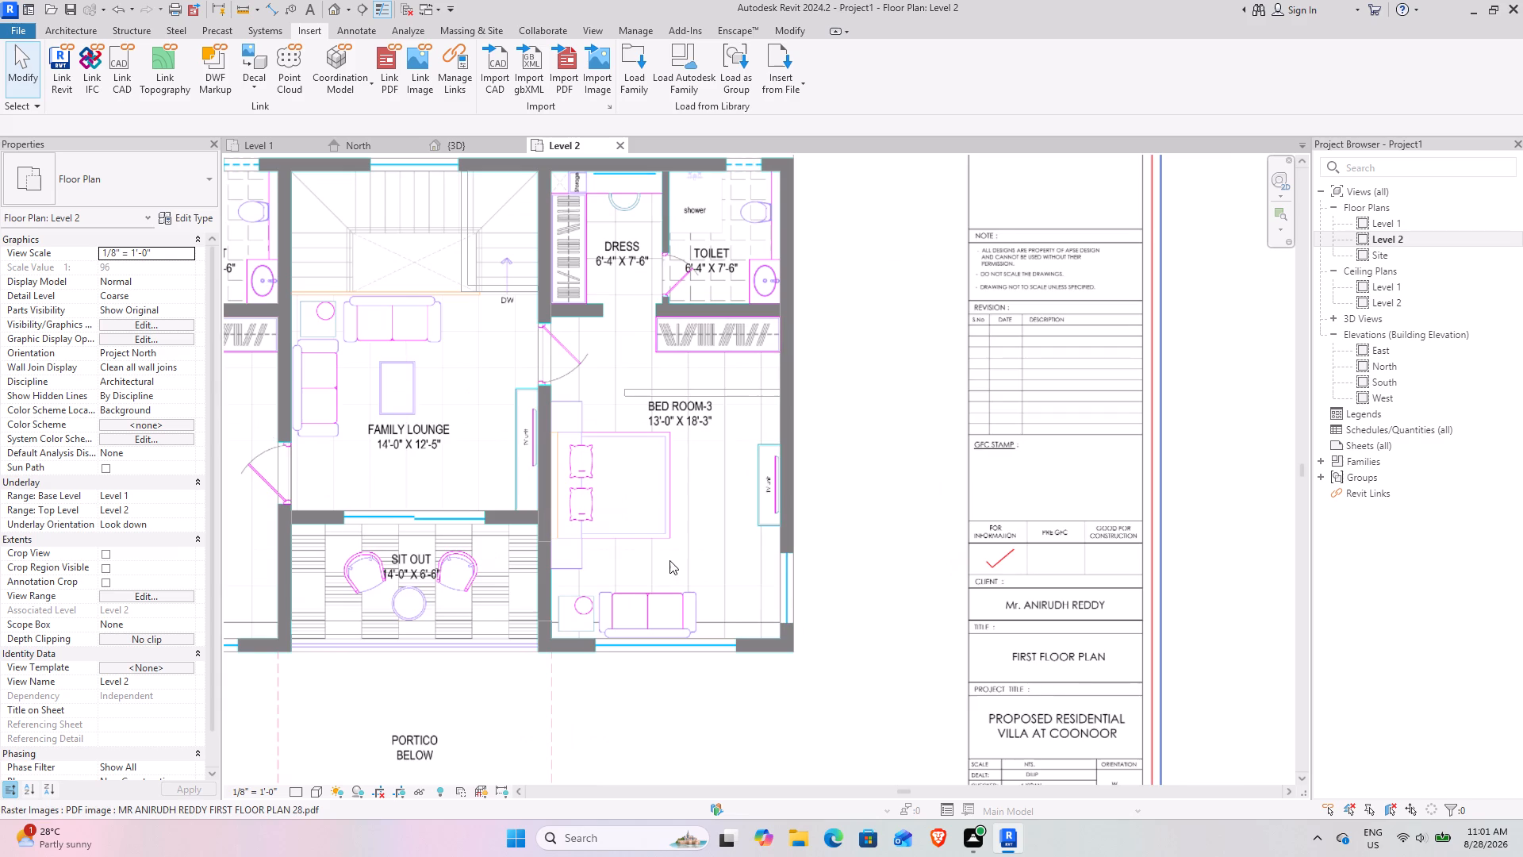
{"action": "middle_click_drag", "start_coordinate": [644, 562], "coordinate": [727, 527]}
{"action": "scroll", "coordinate": [493, 498], "scroll_direction": "up", "scroll_amount": 3}
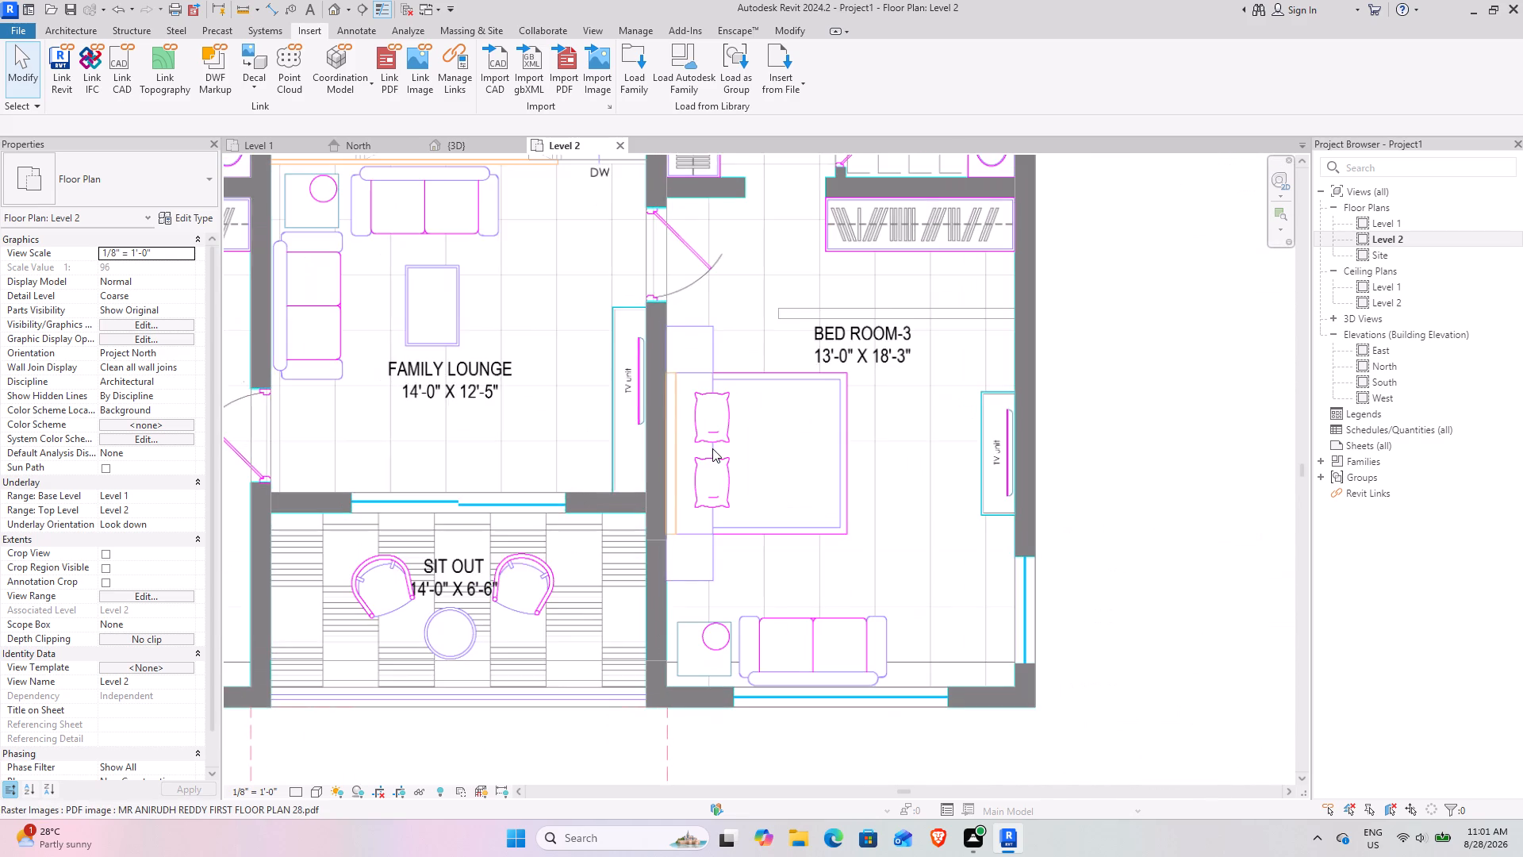
{"action": "scroll", "coordinate": [700, 452], "scroll_direction": "down", "scroll_amount": 3}
{"action": "middle_click_drag", "start_coordinate": [491, 502], "coordinate": [530, 544]}
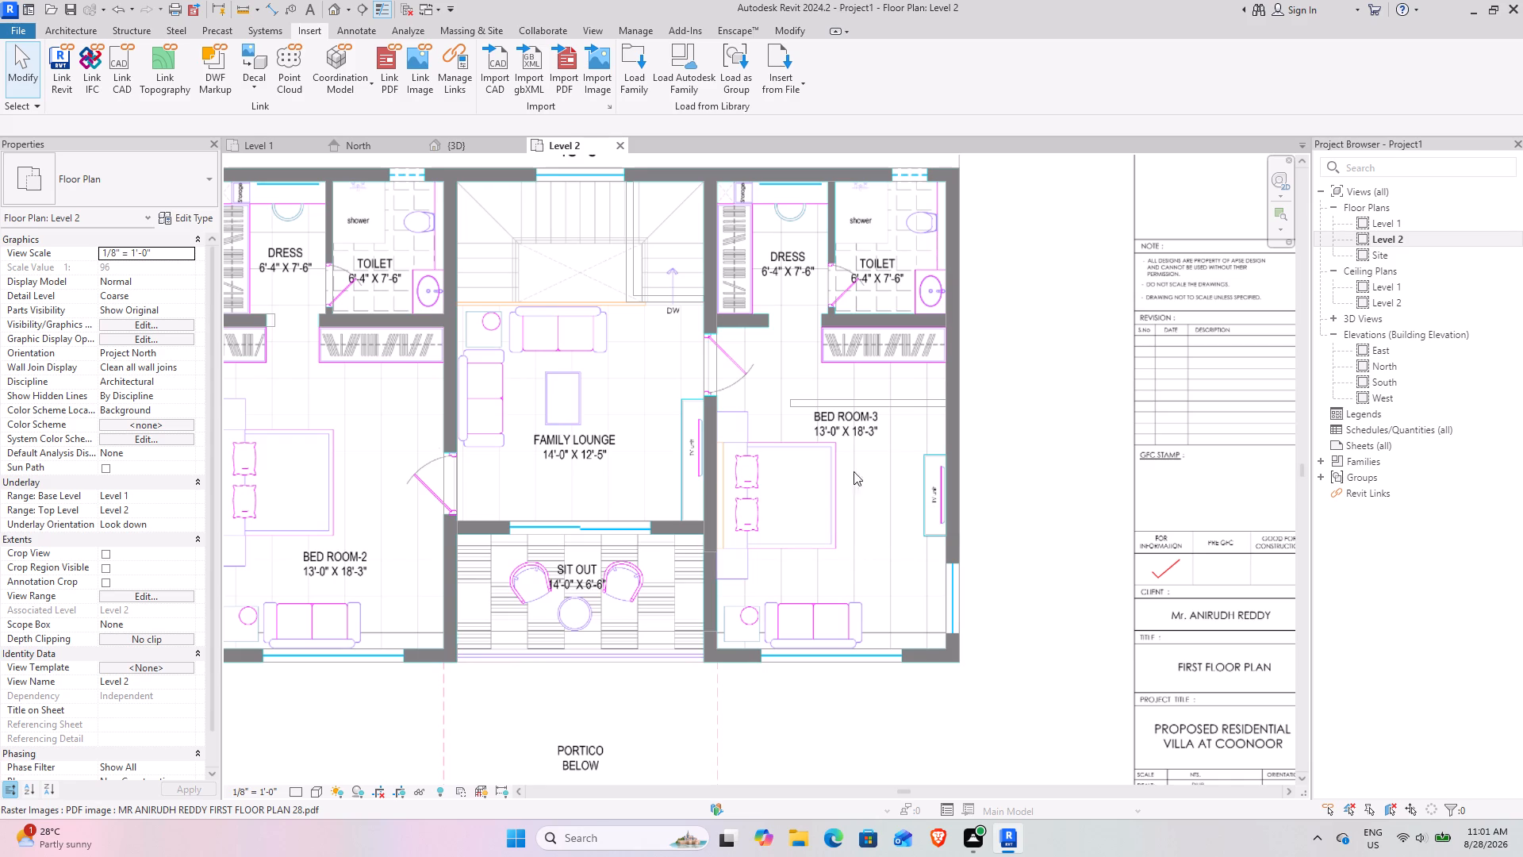
{"action": "scroll", "coordinate": [604, 478], "scroll_direction": "down", "scroll_amount": 4}
{"action": "middle_click_drag", "start_coordinate": [550, 486], "coordinate": [536, 534]}
{"action": "scroll", "coordinate": [514, 524], "scroll_direction": "up", "scroll_amount": 4}
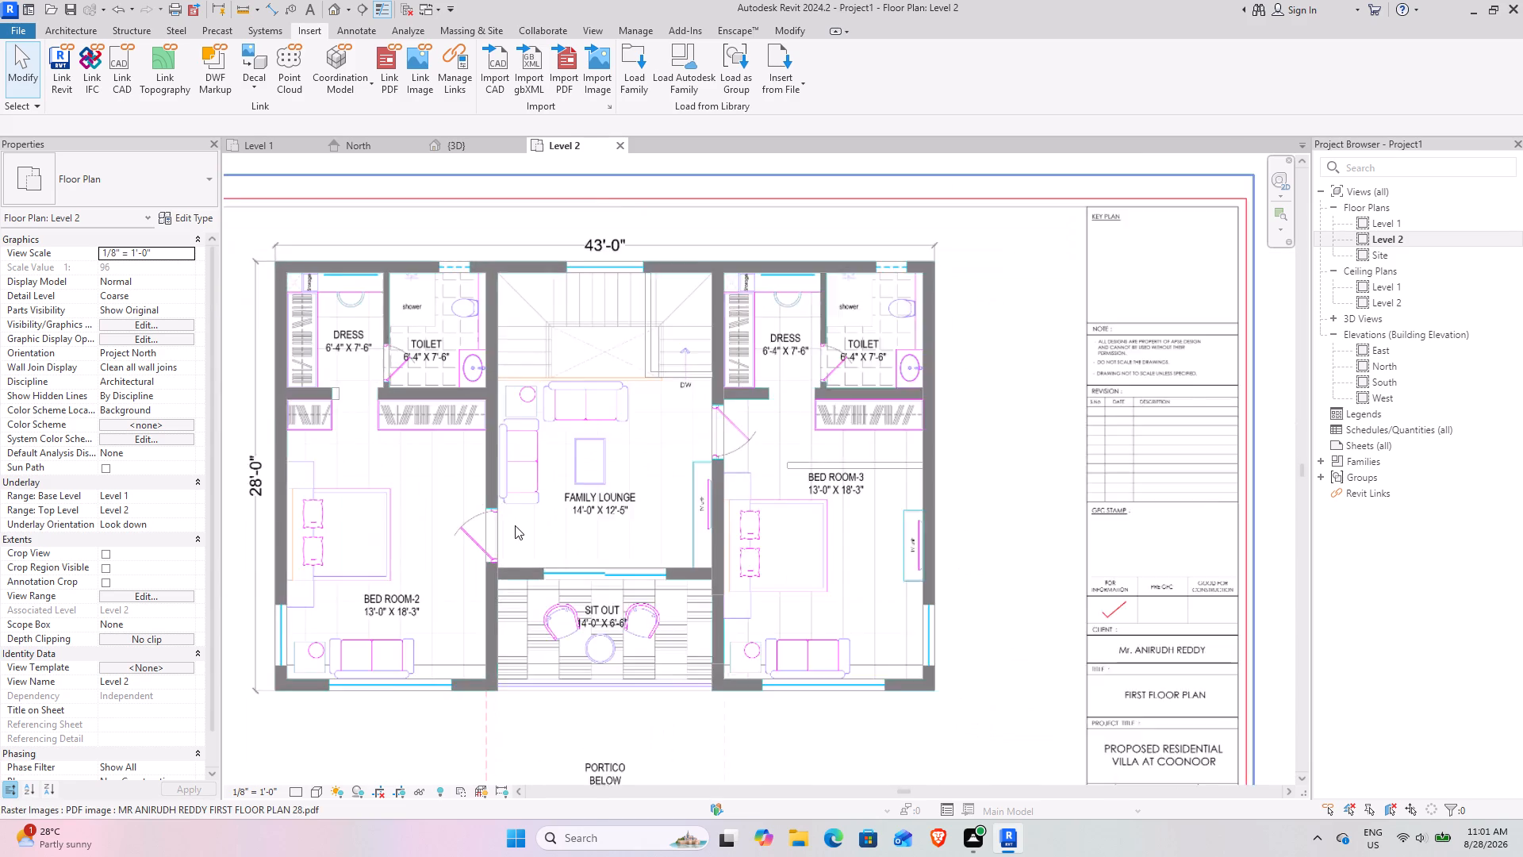
{"action": "scroll", "coordinate": [515, 525], "scroll_direction": "up", "scroll_amount": 1}
{"action": "middle_click_drag", "start_coordinate": [512, 530], "coordinate": [616, 468]}
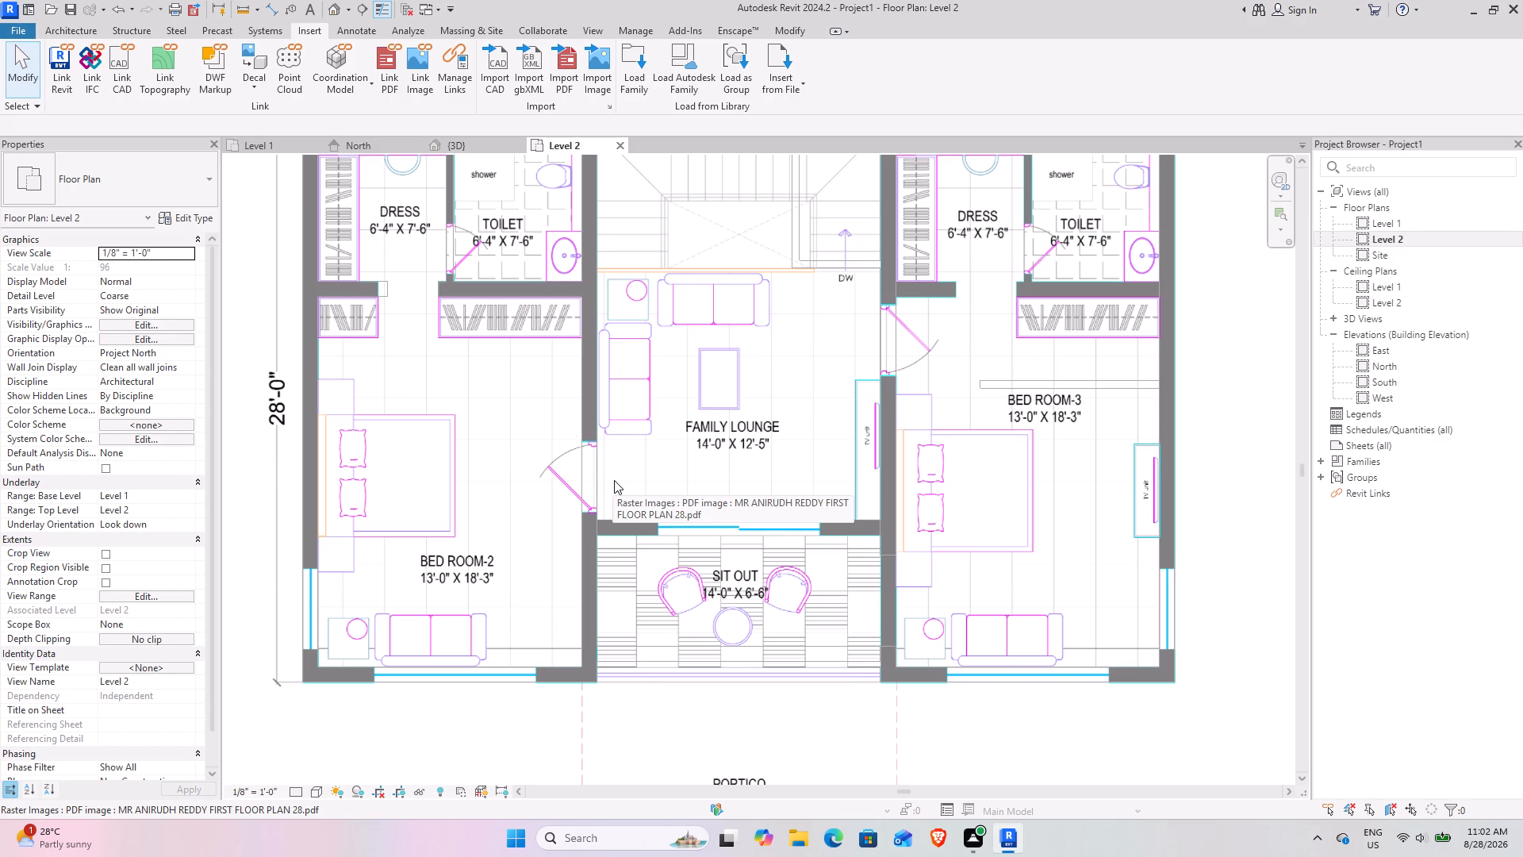
{"action": "scroll", "coordinate": [588, 428], "scroll_direction": "down", "scroll_amount": 2}
{"action": "middle_click_drag", "start_coordinate": [587, 425], "coordinate": [618, 533]}
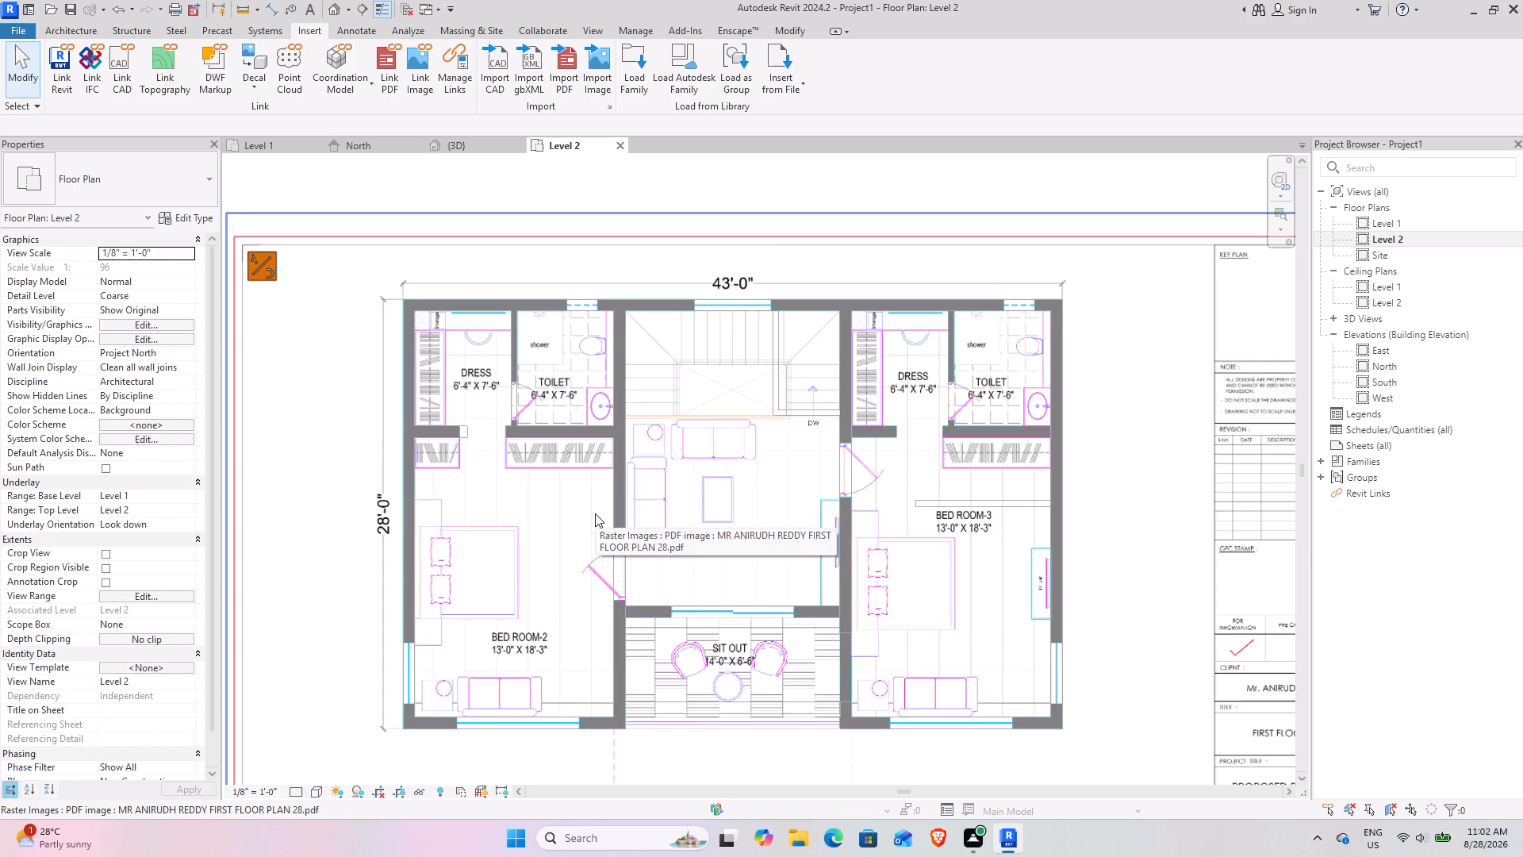
{"action": "scroll", "coordinate": [595, 513], "scroll_direction": "down", "scroll_amount": 2}
{"action": "middle_click_drag", "start_coordinate": [761, 501], "coordinate": [688, 479]}
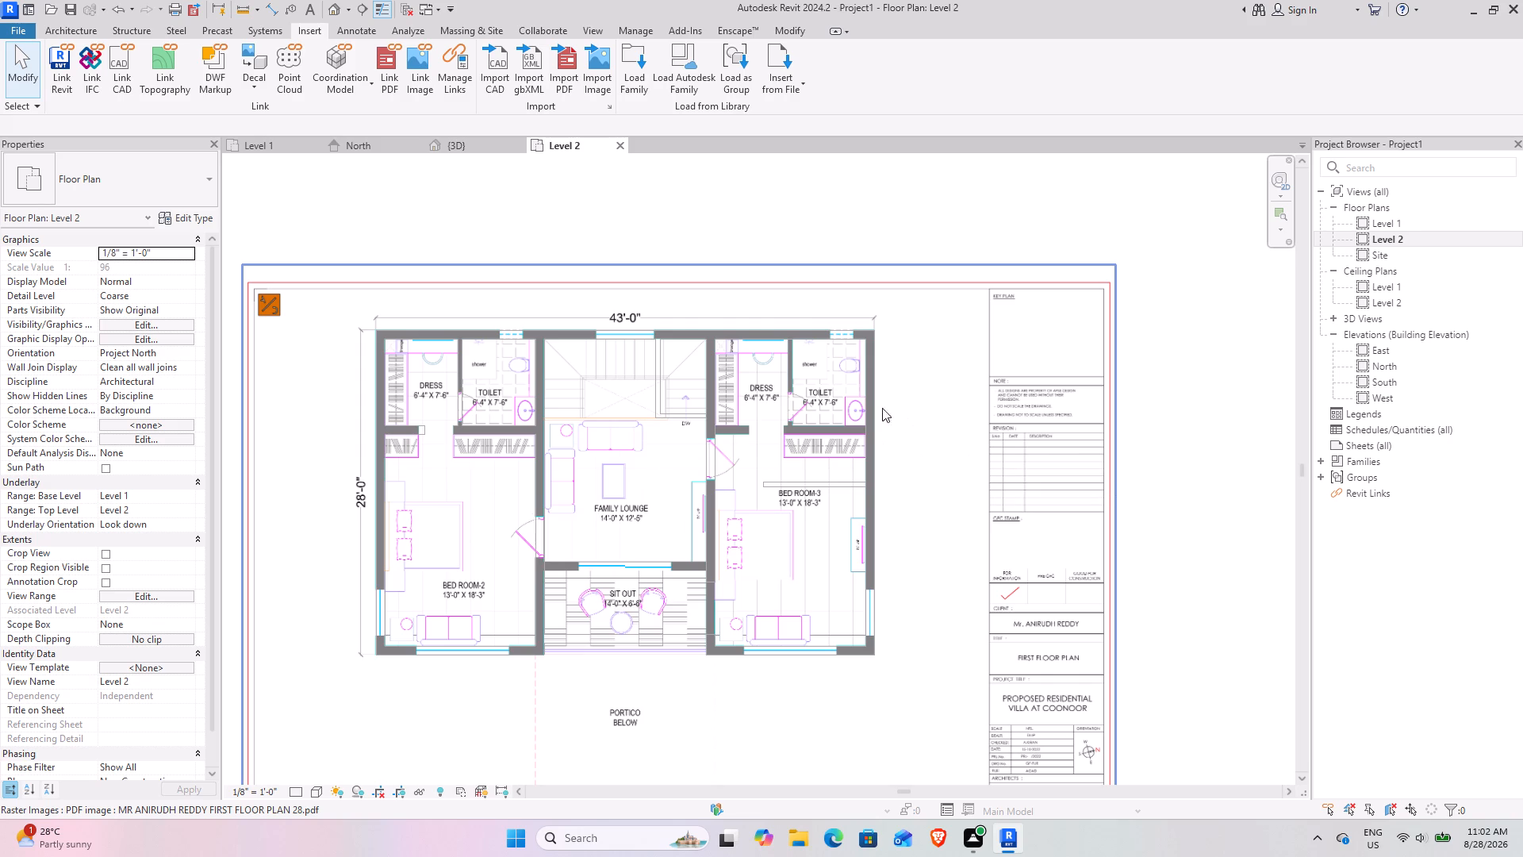
{"action": "scroll", "coordinate": [666, 453], "scroll_direction": "up", "scroll_amount": 2}
{"action": "middle_click_drag", "start_coordinate": [616, 454], "coordinate": [646, 444]}
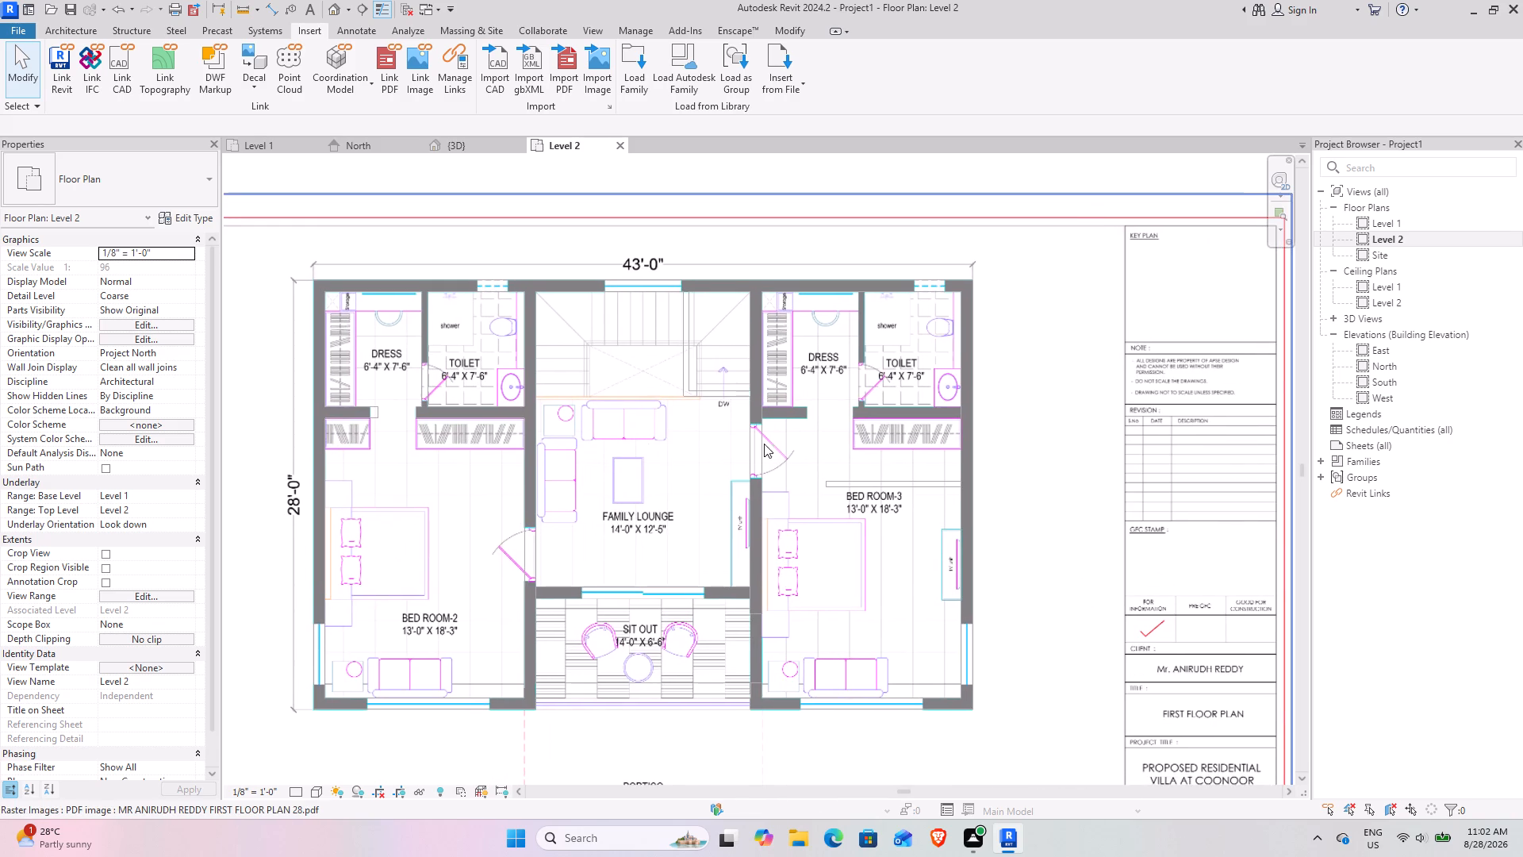
{"action": "scroll", "coordinate": [779, 434], "scroll_direction": "up", "scroll_amount": 6}
{"action": "scroll", "coordinate": [737, 488], "scroll_direction": "down", "scroll_amount": 4}
{"action": "scroll", "coordinate": [635, 481], "scroll_direction": "down", "scroll_amount": 4}
{"action": "middle_click_drag", "start_coordinate": [577, 481], "coordinate": [585, 343]}
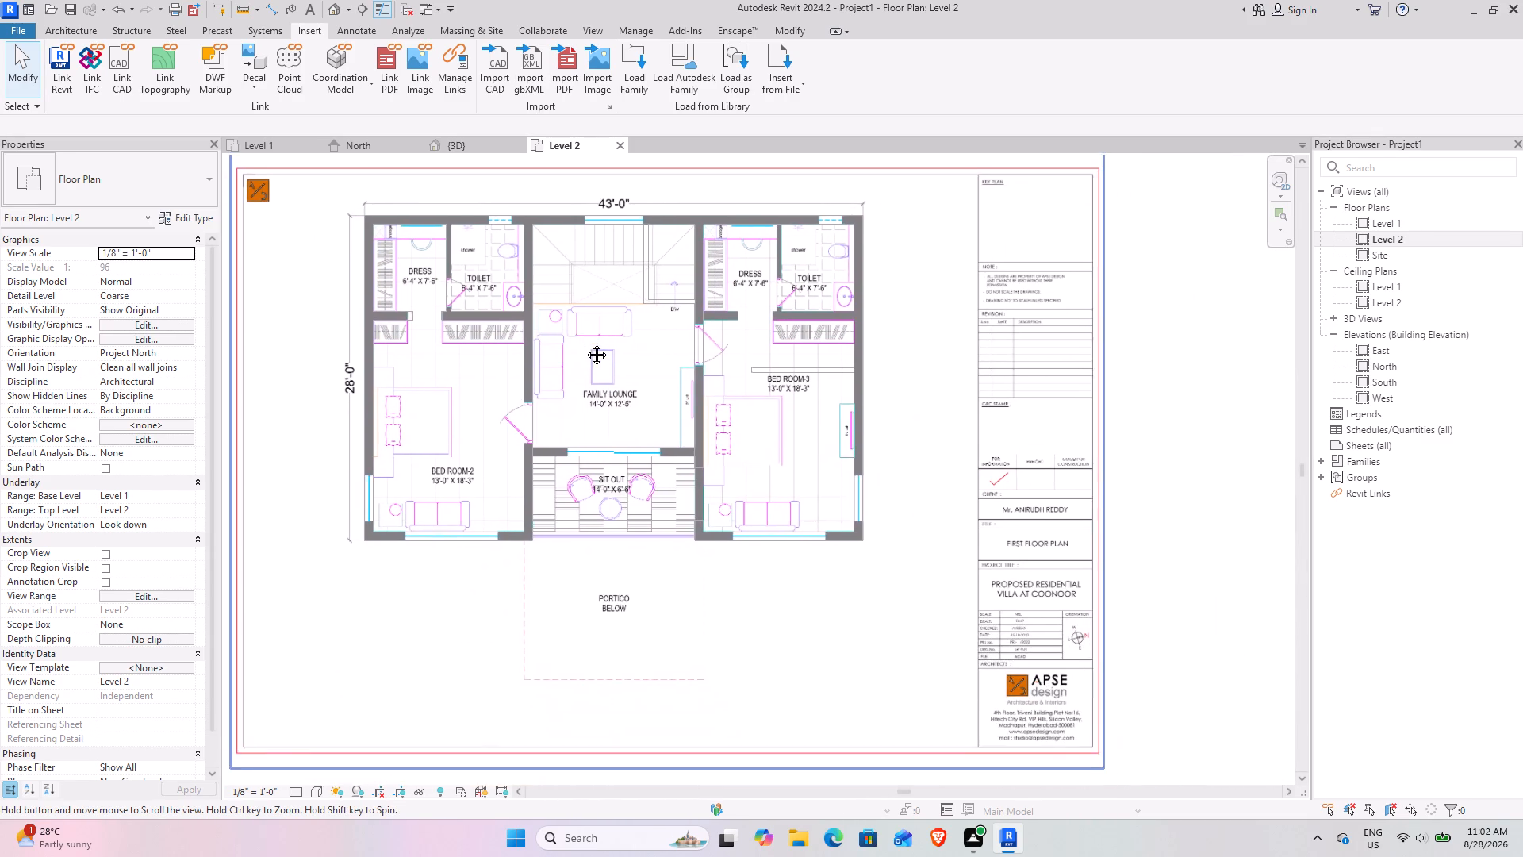
{"action": "middle_click_drag", "start_coordinate": [585, 343], "coordinate": [559, 389]}
{"action": "scroll", "coordinate": [508, 425], "scroll_direction": "up", "scroll_amount": 3}
{"action": "middle_click_drag", "start_coordinate": [510, 461], "coordinate": [622, 439]}
{"action": "middle_click_drag", "start_coordinate": [613, 439], "coordinate": [561, 525]}
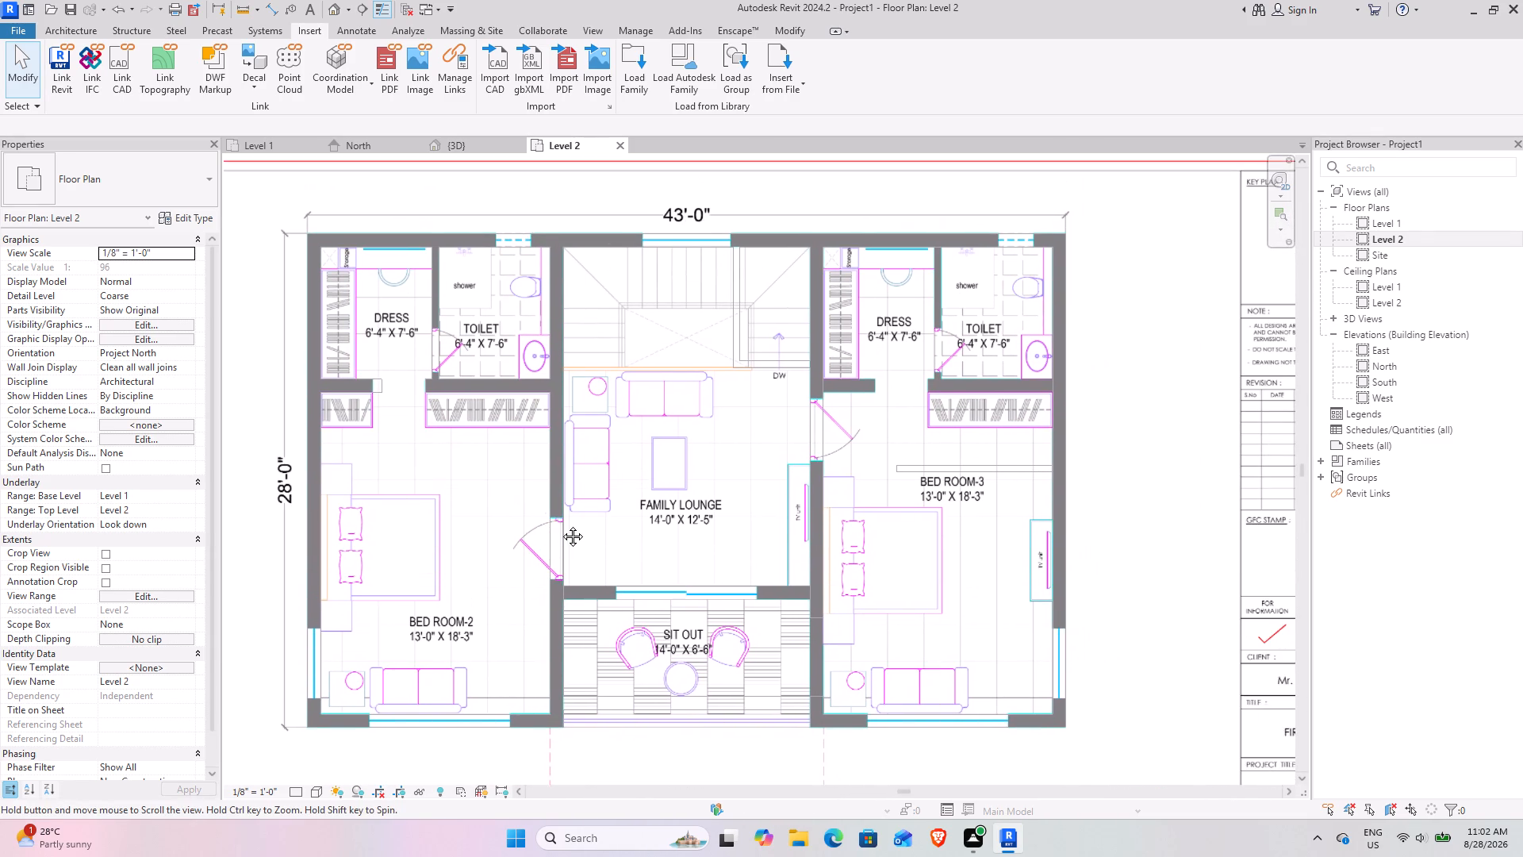
{"action": "middle_click_drag", "start_coordinate": [561, 525], "coordinate": [574, 492]}
{"action": "scroll", "coordinate": [715, 339], "scroll_direction": "up", "scroll_amount": 2}
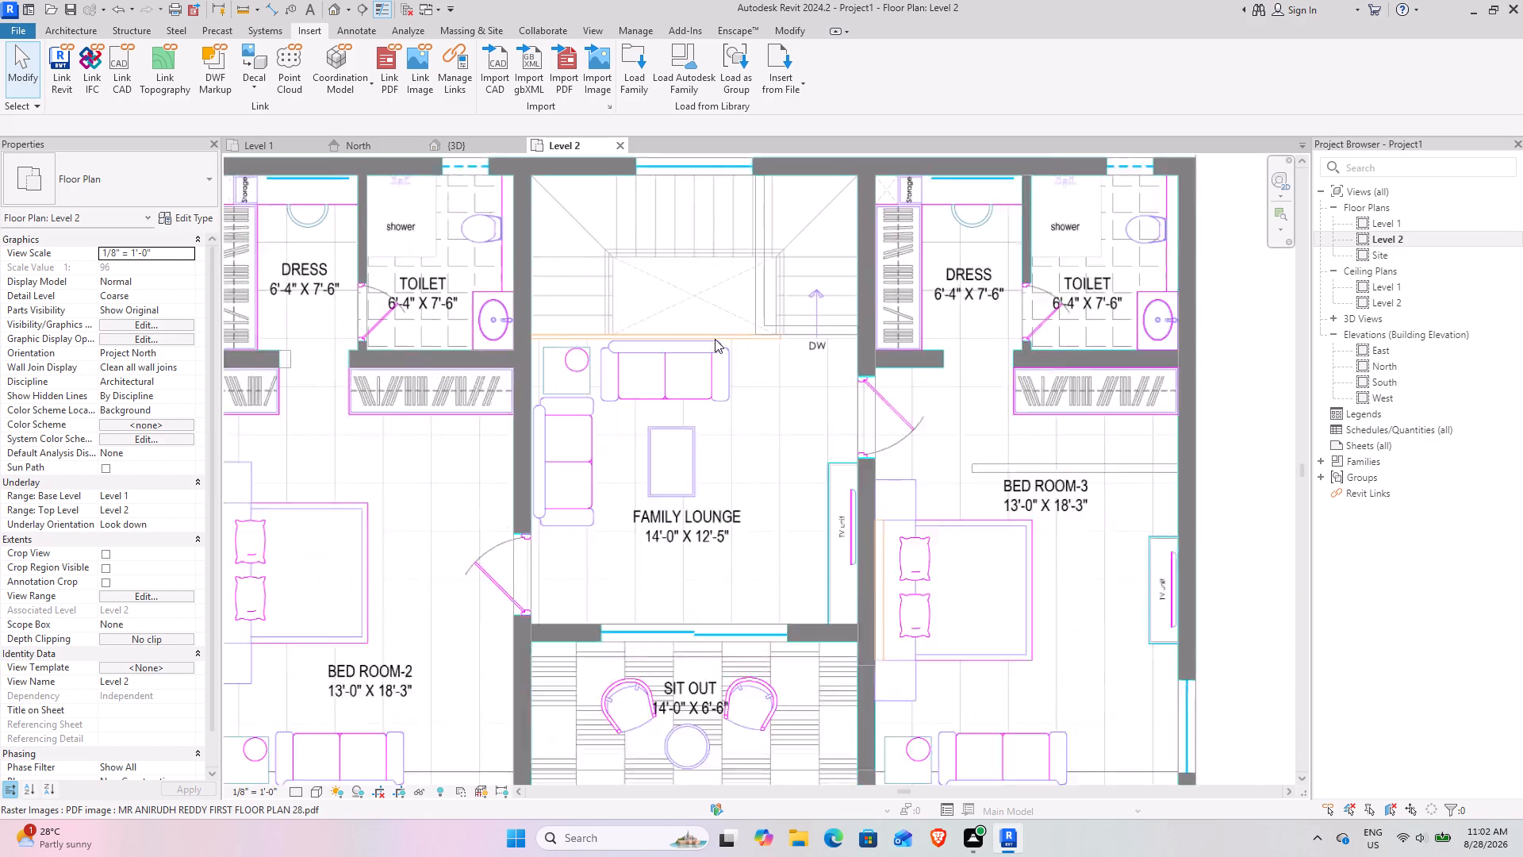
{"action": "scroll", "coordinate": [715, 339], "scroll_direction": "up", "scroll_amount": 1}
{"action": "scroll", "coordinate": [642, 401], "scroll_direction": "down", "scroll_amount": 4}
{"action": "middle_click_drag", "start_coordinate": [641, 402], "coordinate": [685, 447]}
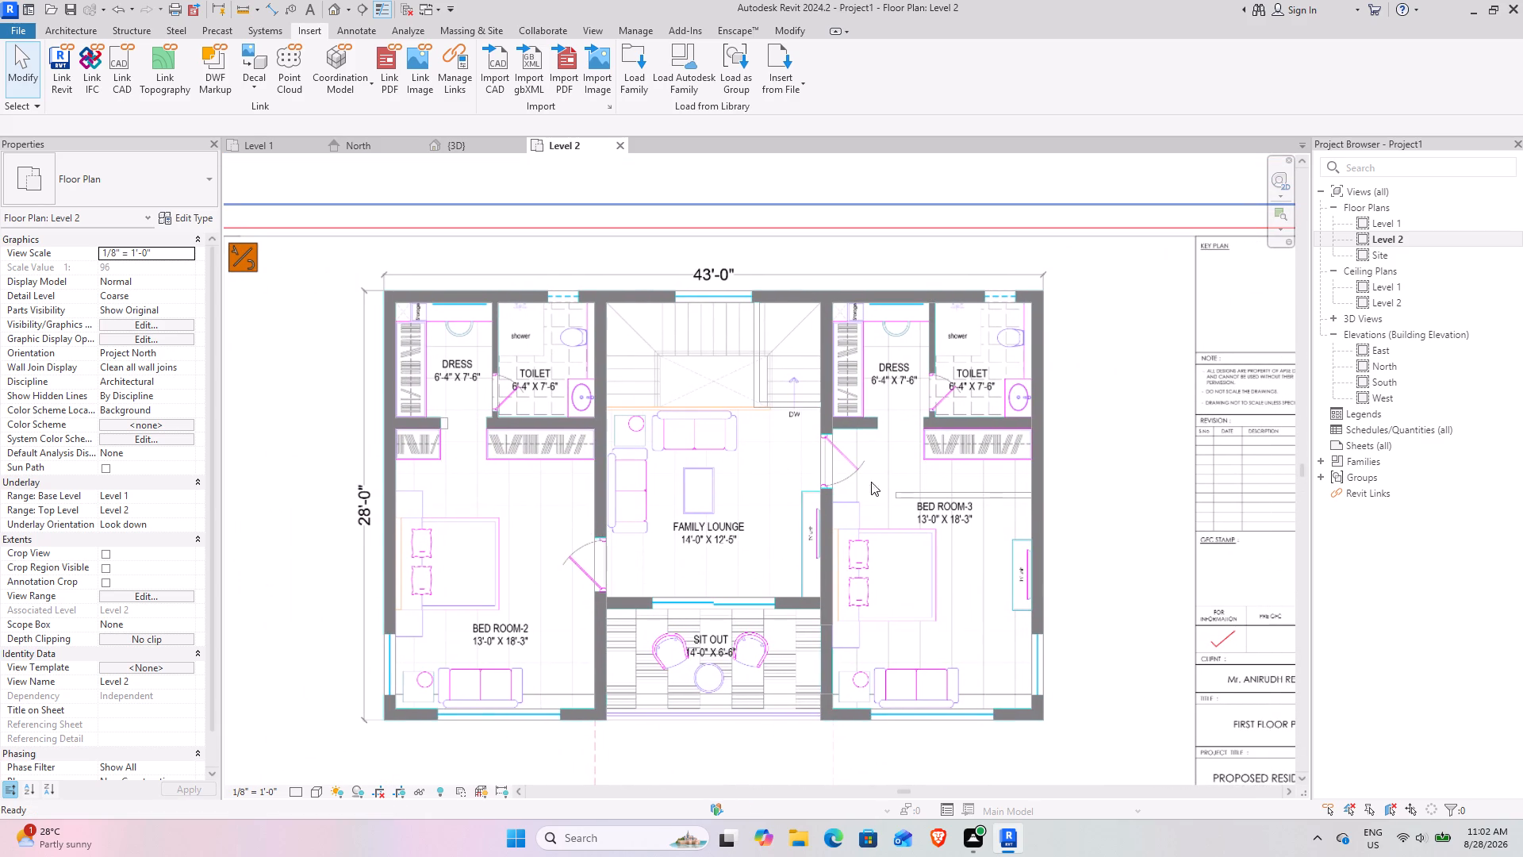
{"action": "scroll", "coordinate": [696, 634], "scroll_direction": "up", "scroll_amount": 2}
{"action": "middle_click_drag", "start_coordinate": [638, 624], "coordinate": [683, 648]}
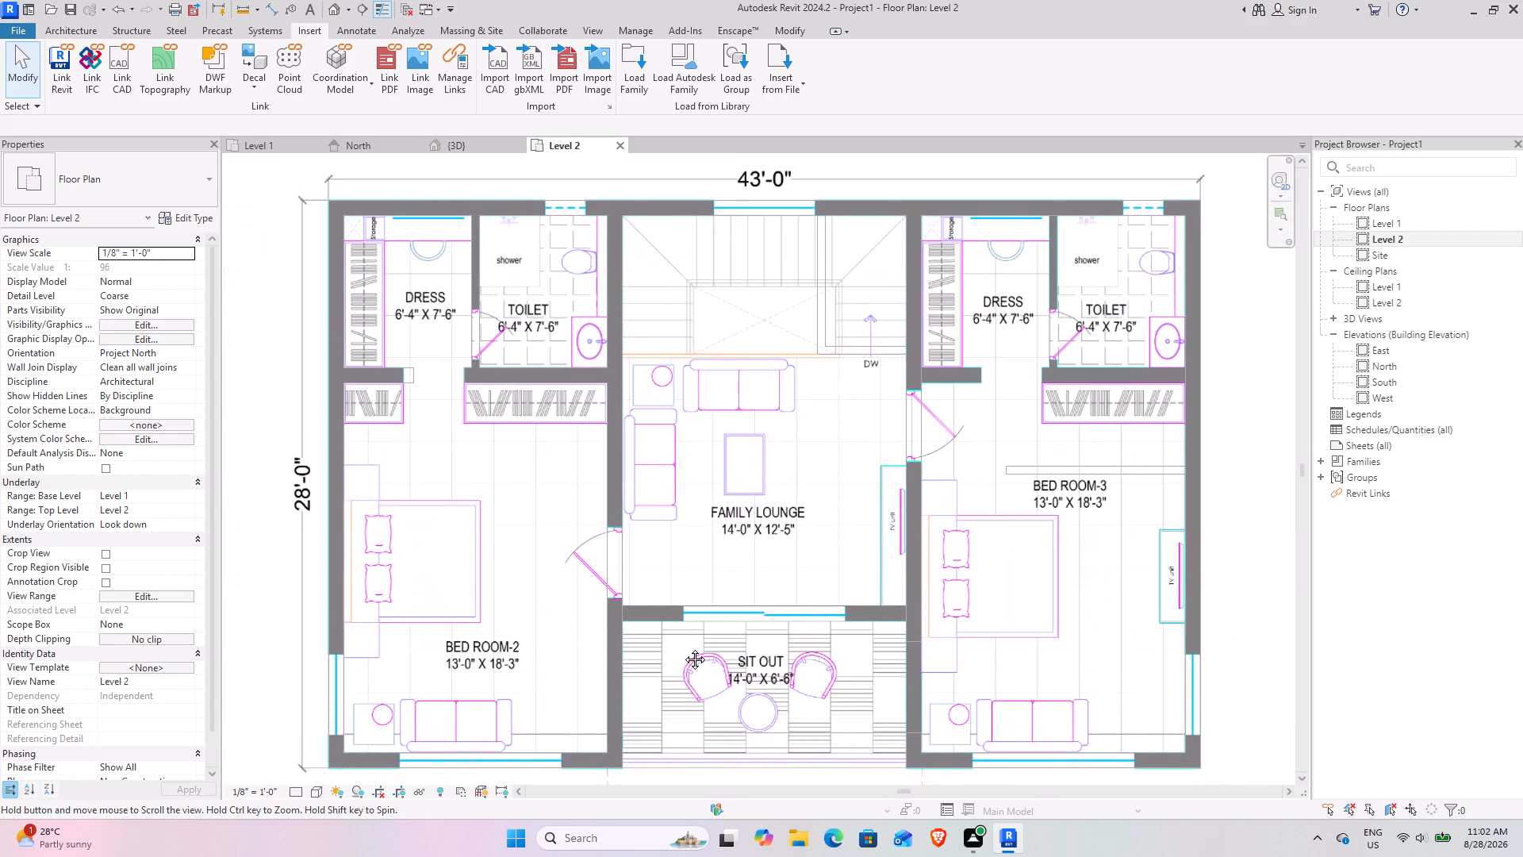
{"action": "middle_click_drag", "start_coordinate": [683, 648], "coordinate": [623, 636]}
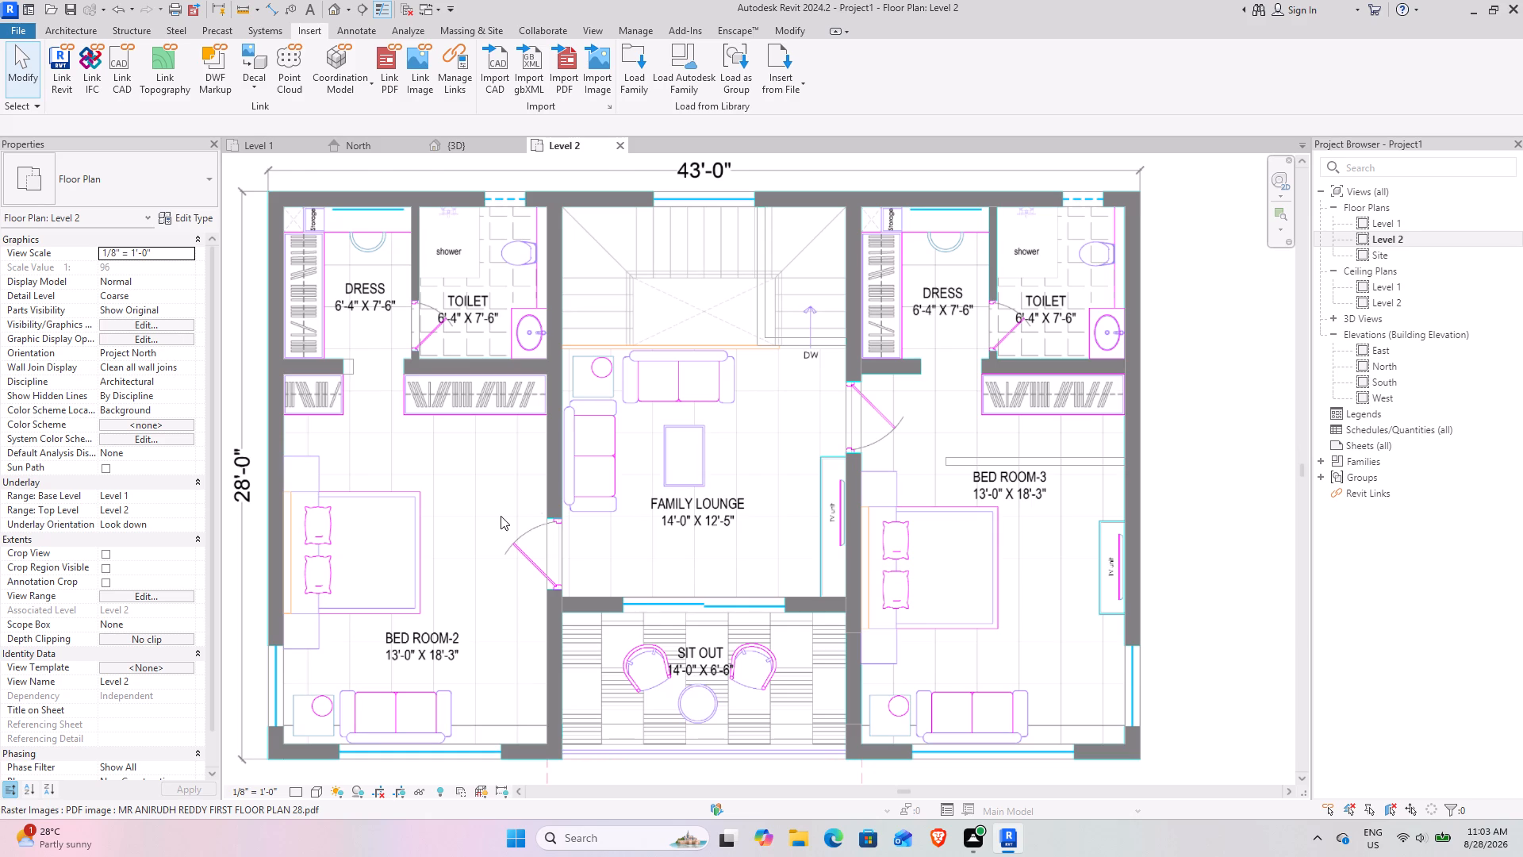
{"action": "scroll", "coordinate": [362, 562], "scroll_direction": "down", "scroll_amount": 3}
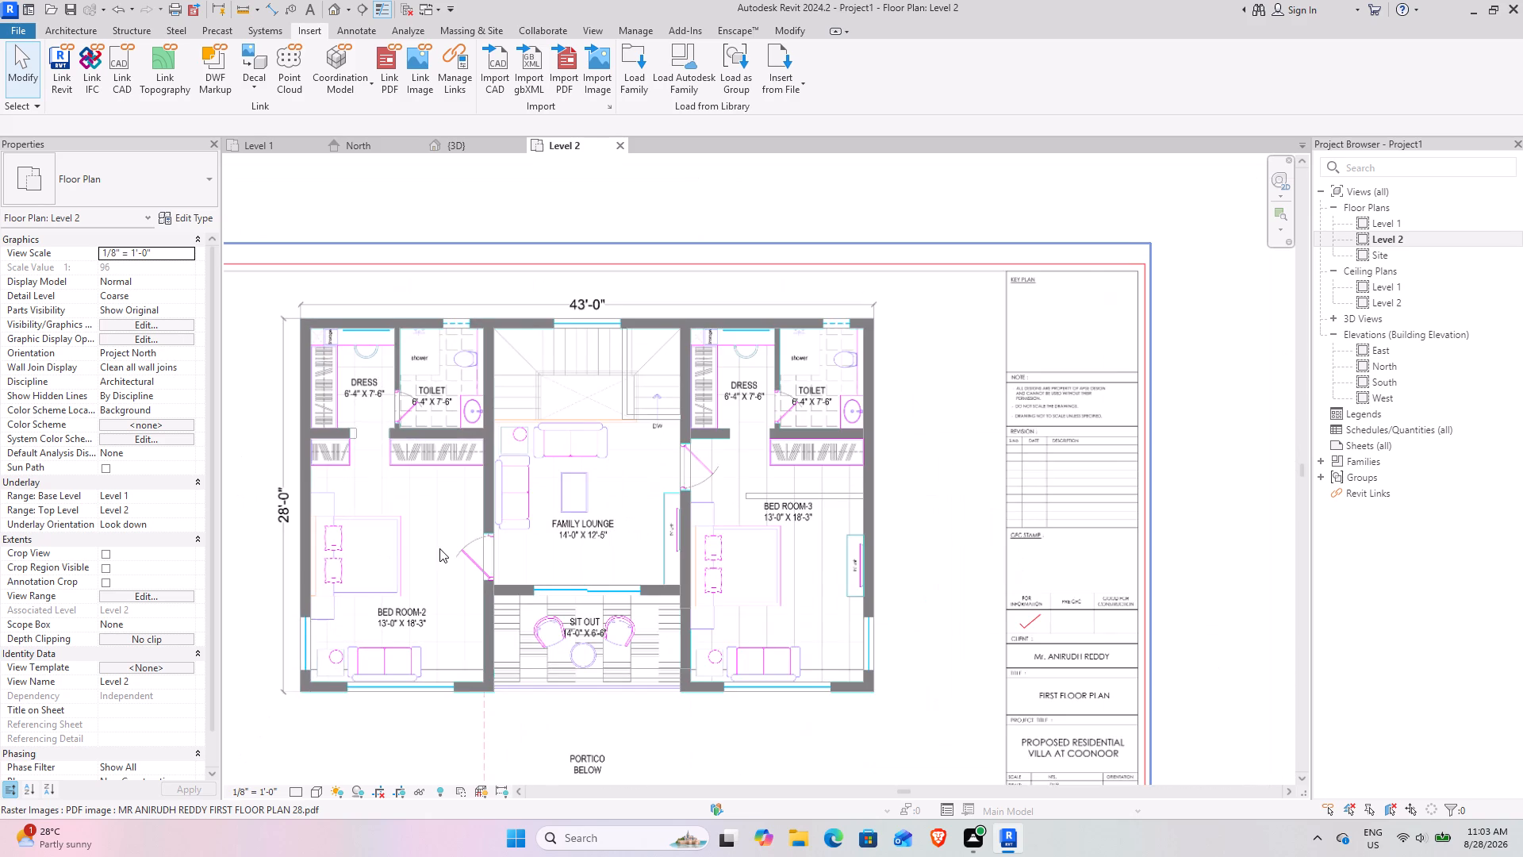
{"action": "middle_click_drag", "start_coordinate": [439, 548], "coordinate": [535, 509]}
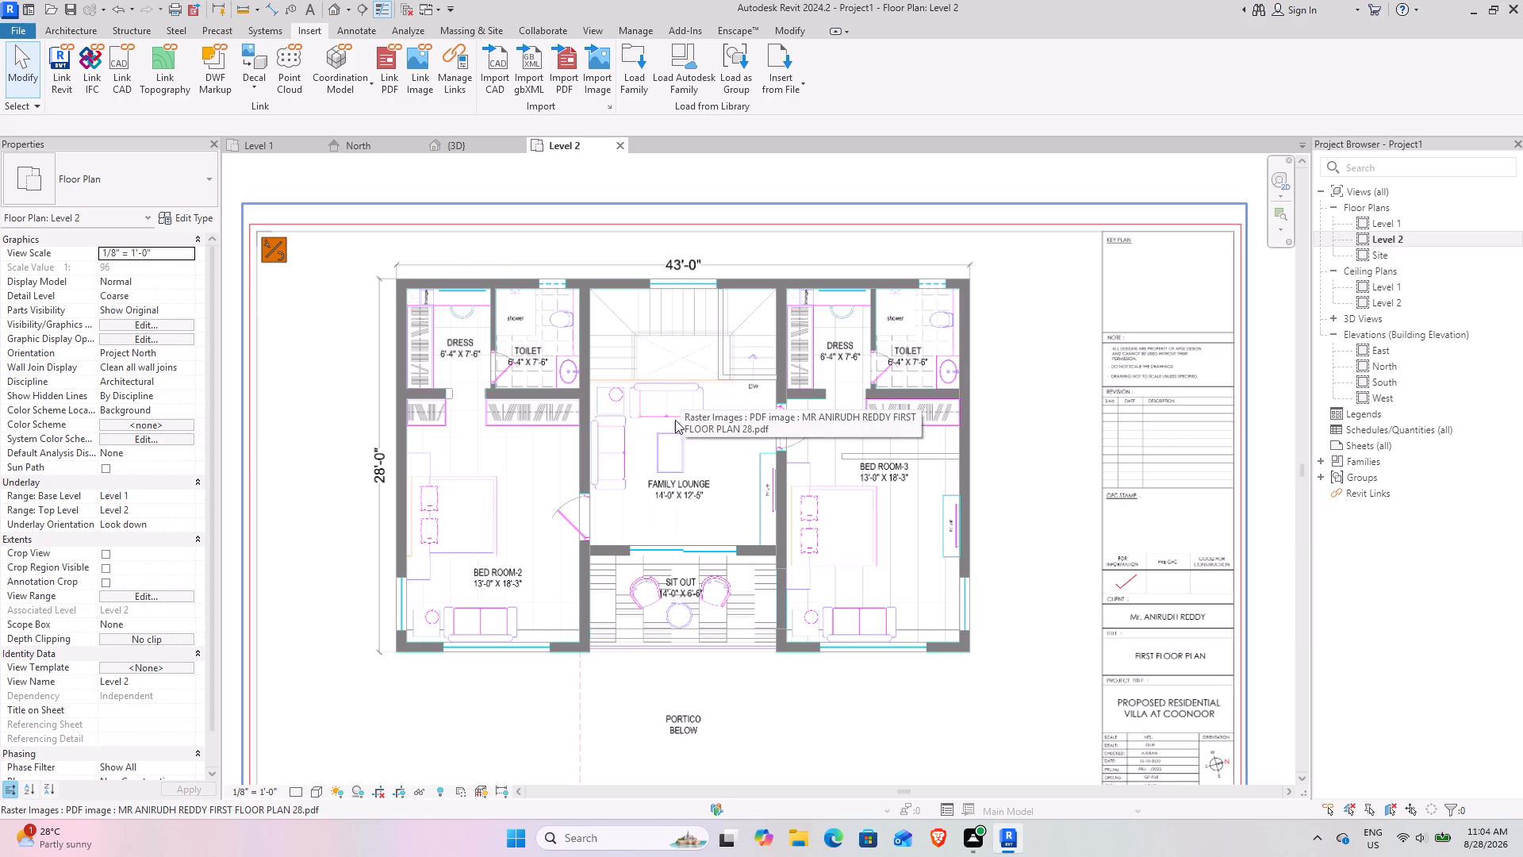
{"action": "scroll", "coordinate": [604, 545], "scroll_direction": "up", "scroll_amount": 2}
{"action": "middle_click_drag", "start_coordinate": [598, 523], "coordinate": [678, 428]}
{"action": "scroll", "coordinate": [687, 446], "scroll_direction": "up", "scroll_amount": 2}
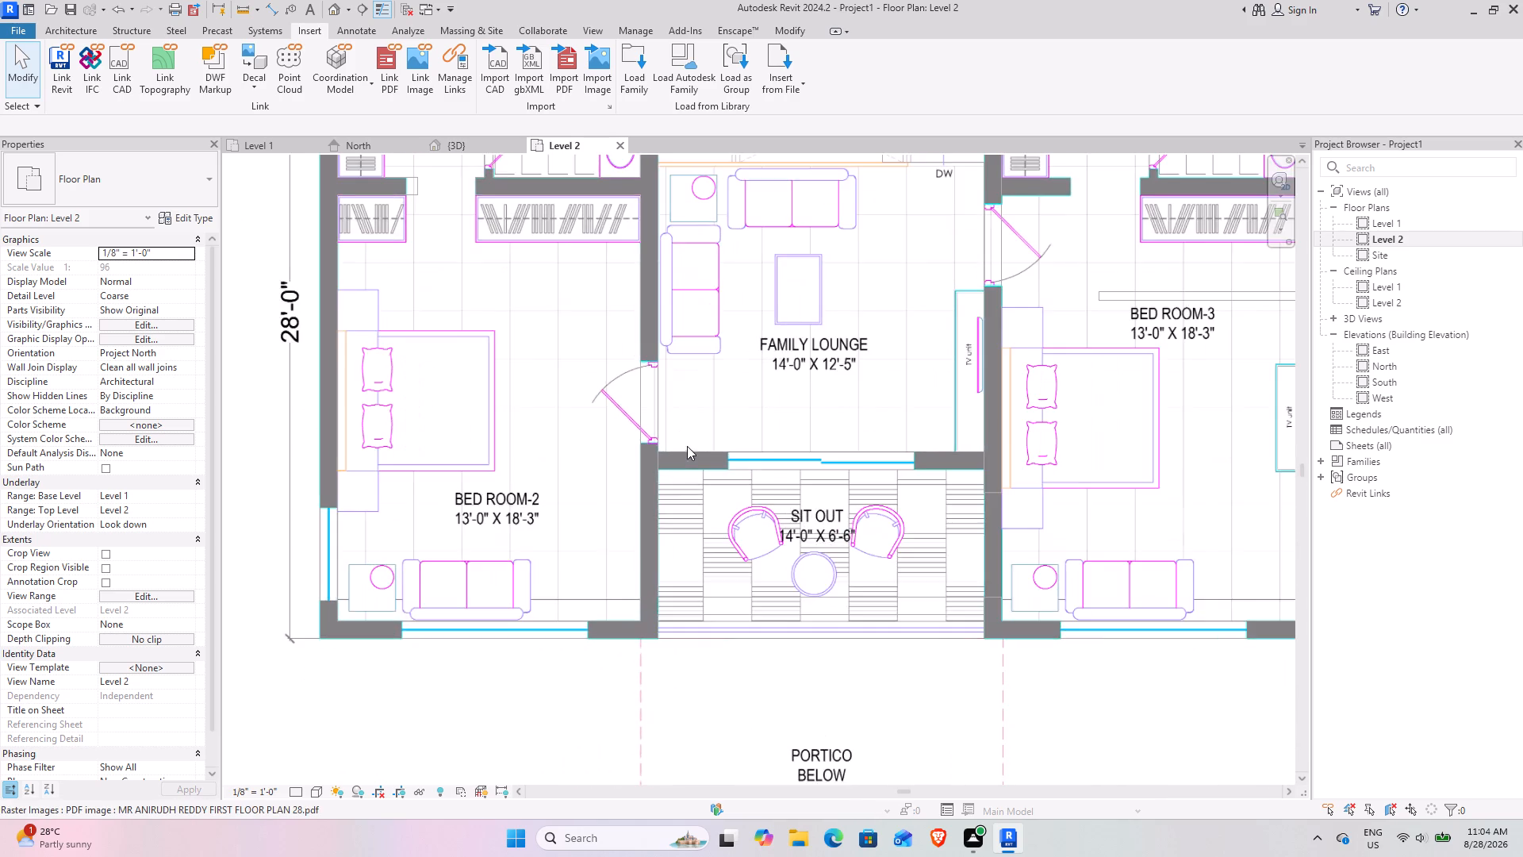
{"action": "middle_click_drag", "start_coordinate": [738, 432], "coordinate": [612, 589]}
{"action": "scroll", "coordinate": [577, 524], "scroll_direction": "down", "scroll_amount": 3}
{"action": "middle_click_drag", "start_coordinate": [551, 487], "coordinate": [569, 489]}
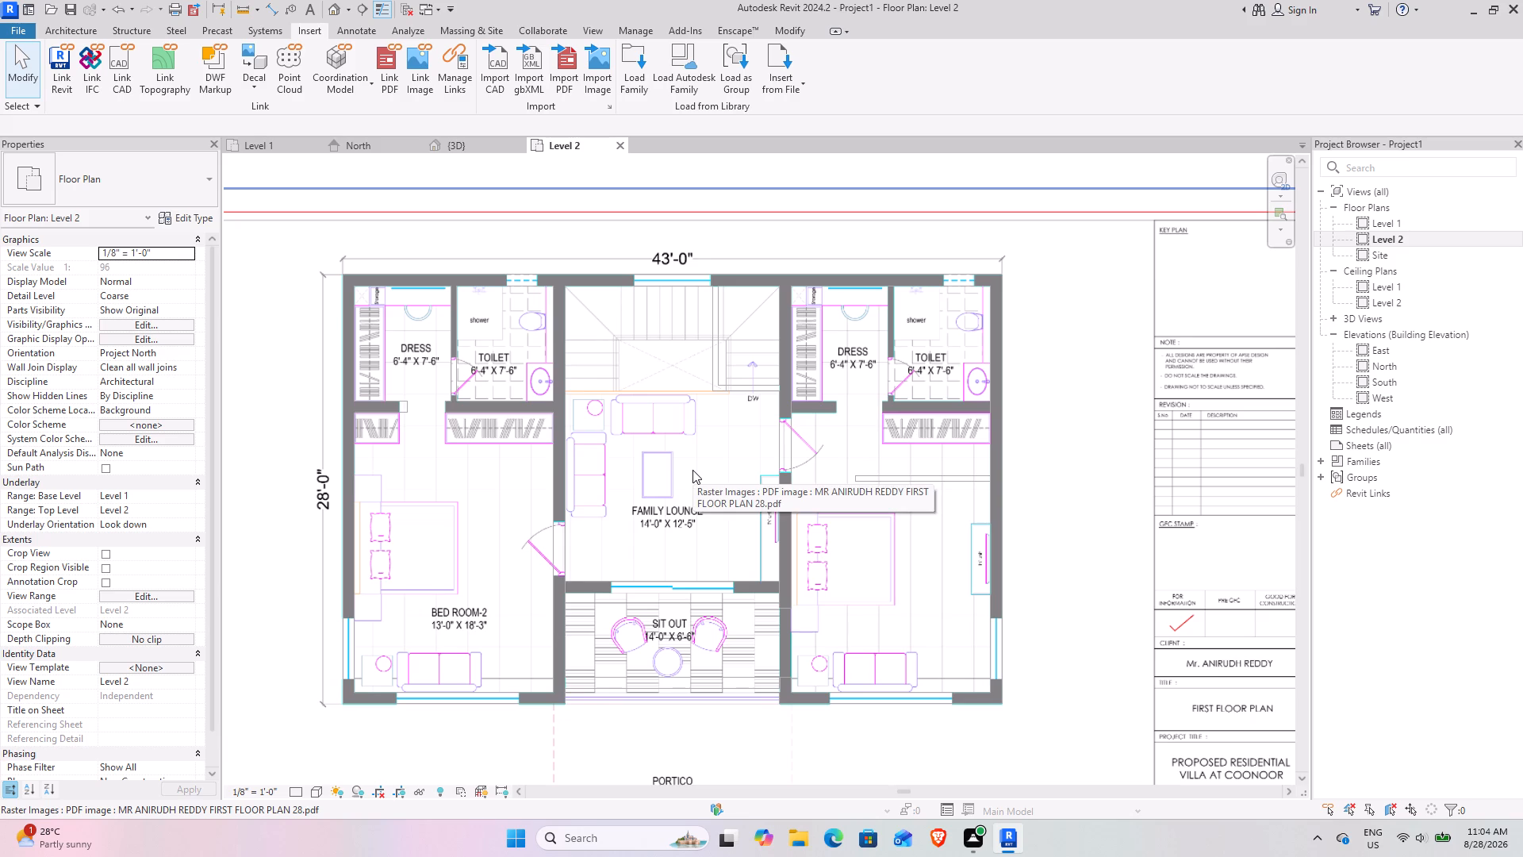
{"action": "scroll", "coordinate": [581, 560], "scroll_direction": "up", "scroll_amount": 2}
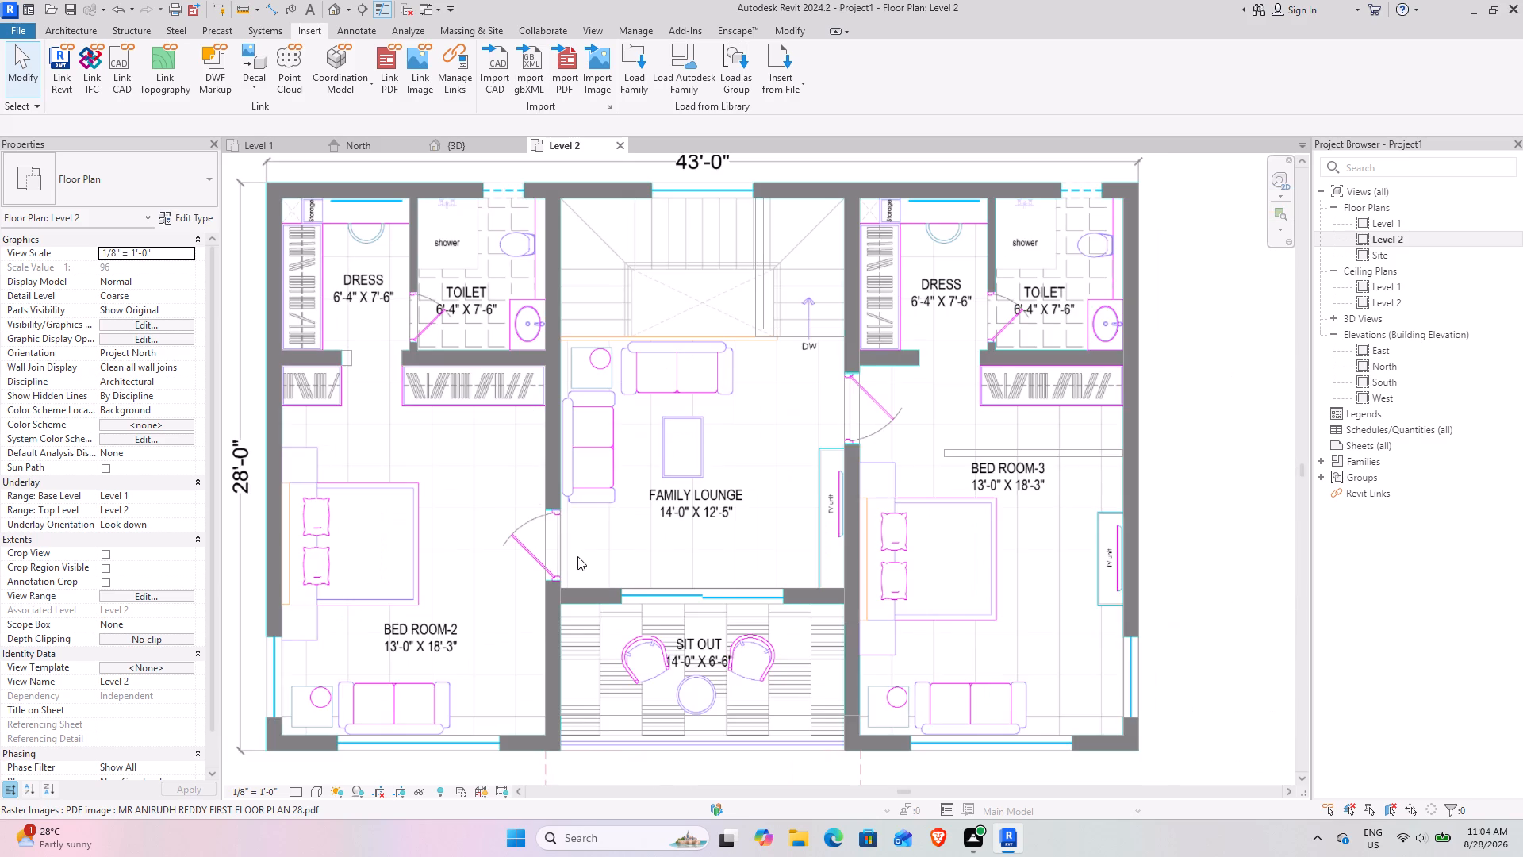
{"action": "middle_click_drag", "start_coordinate": [579, 563], "coordinate": [598, 569]}
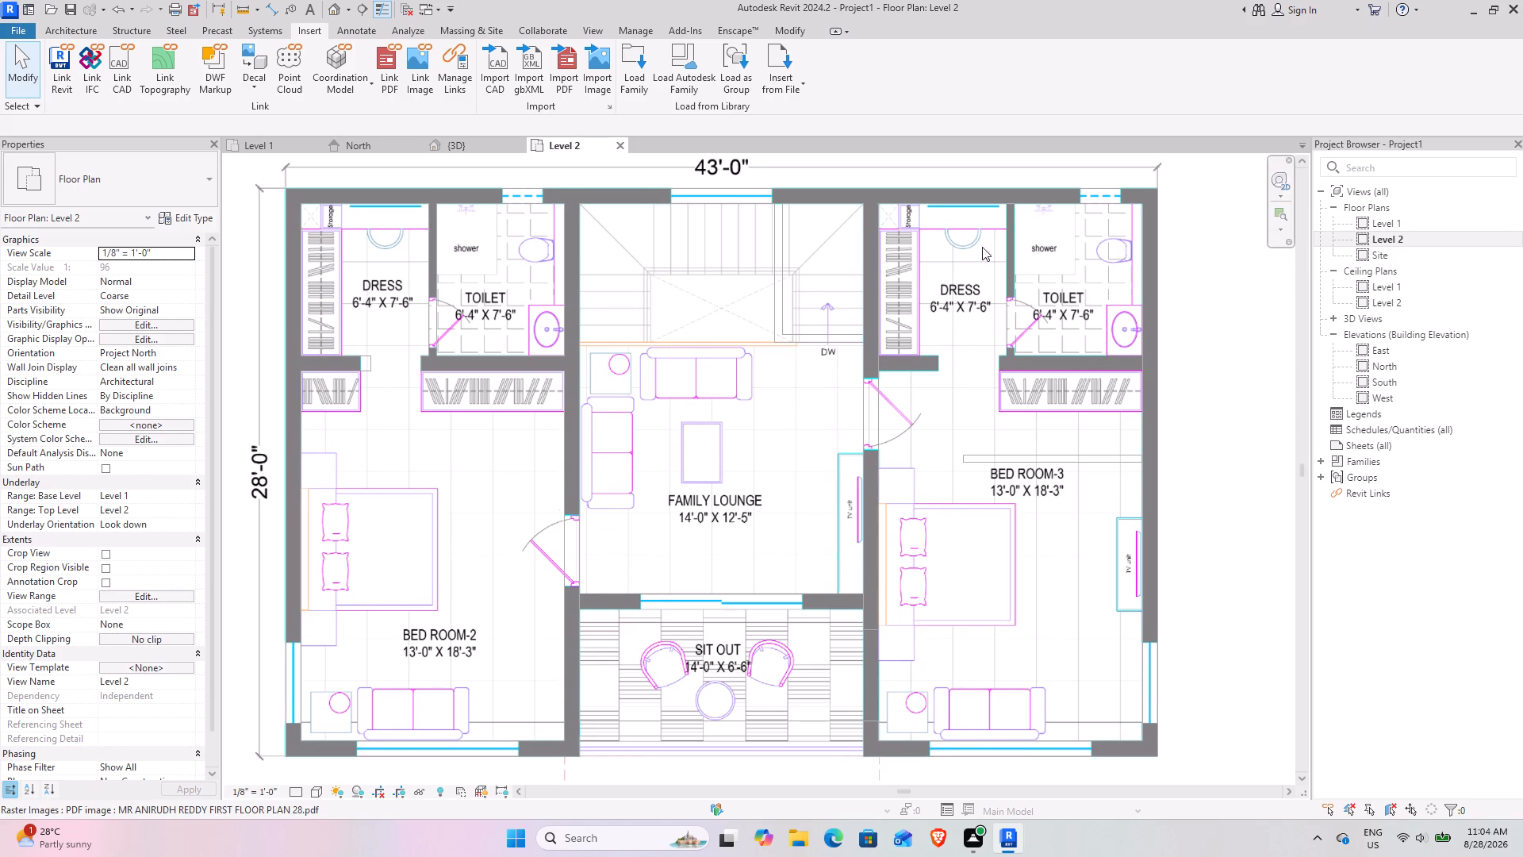
Inspect the Level 1 walls in the 3D view and check the top constraint of all of them in the North elevation.
{"action": "left_click", "coordinate": [454, 153]}
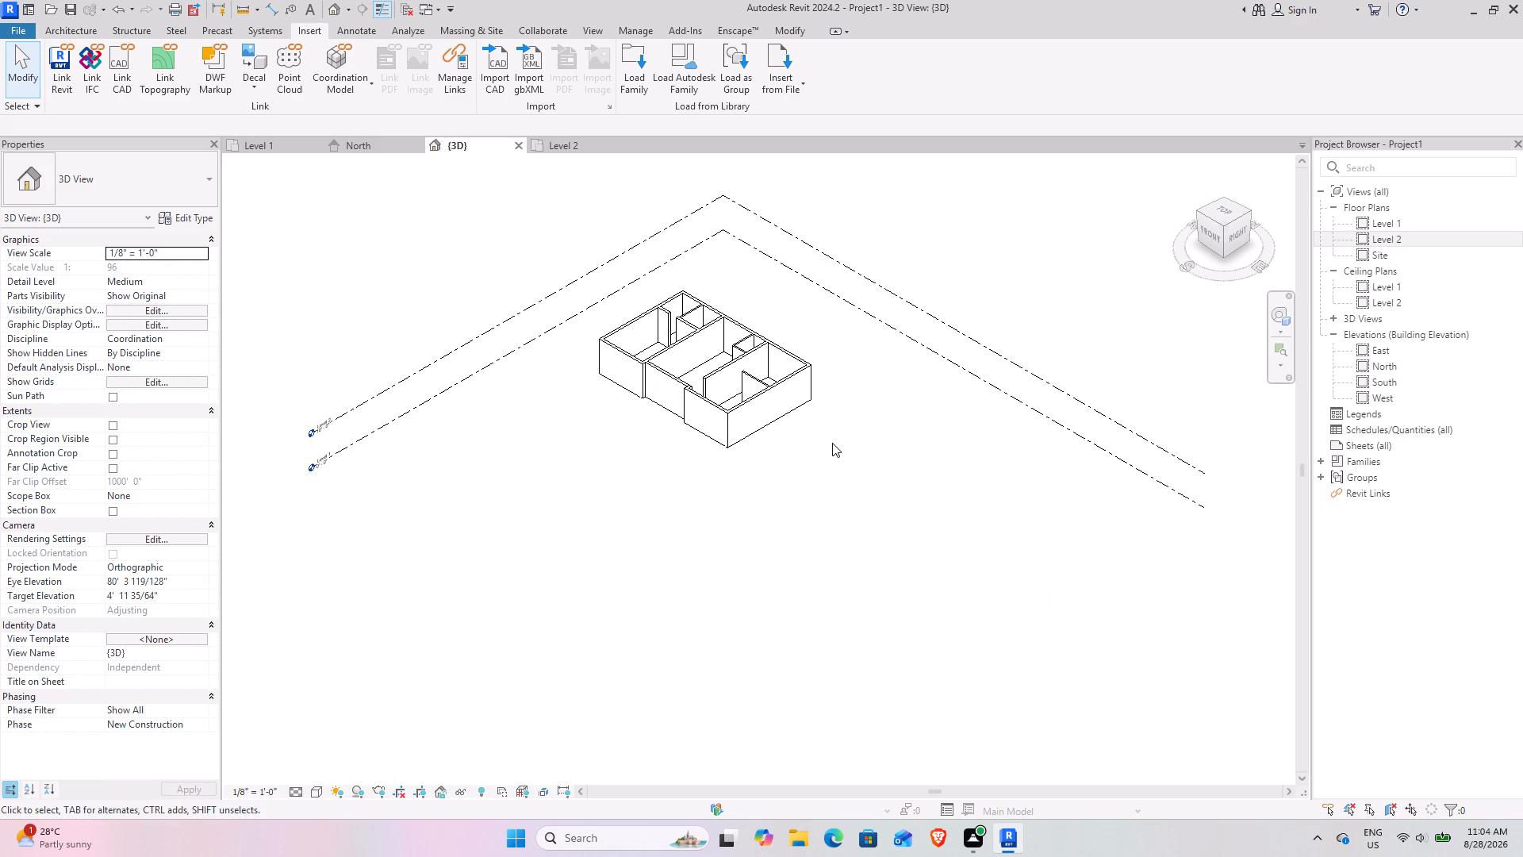
{"action": "left_click_drag", "start_coordinate": [829, 442], "coordinate": [602, 319]}
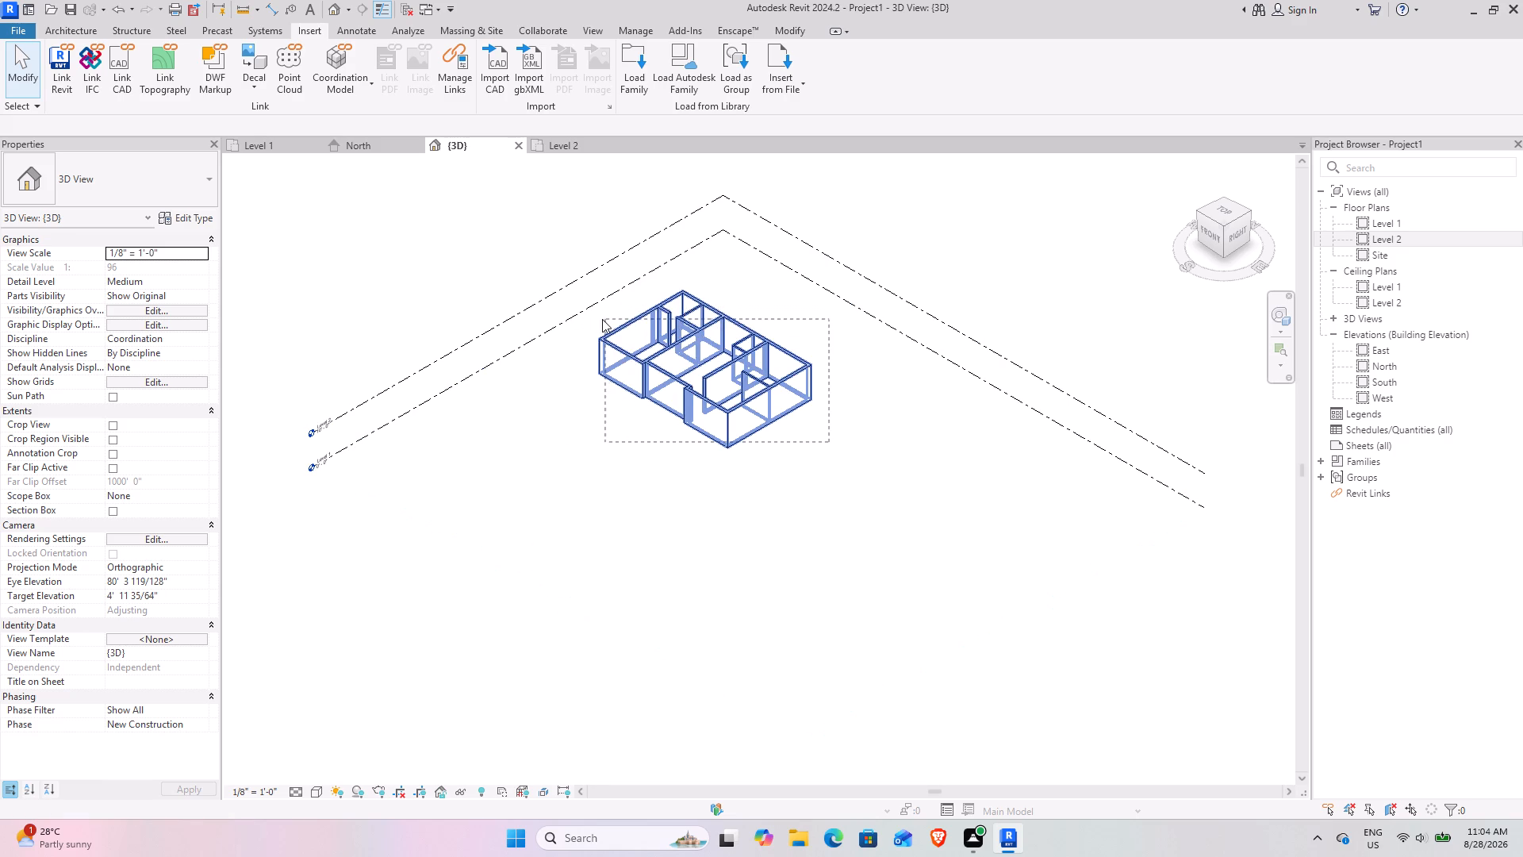
{"action": "left_click_drag", "start_coordinate": [602, 319], "coordinate": [590, 317]}
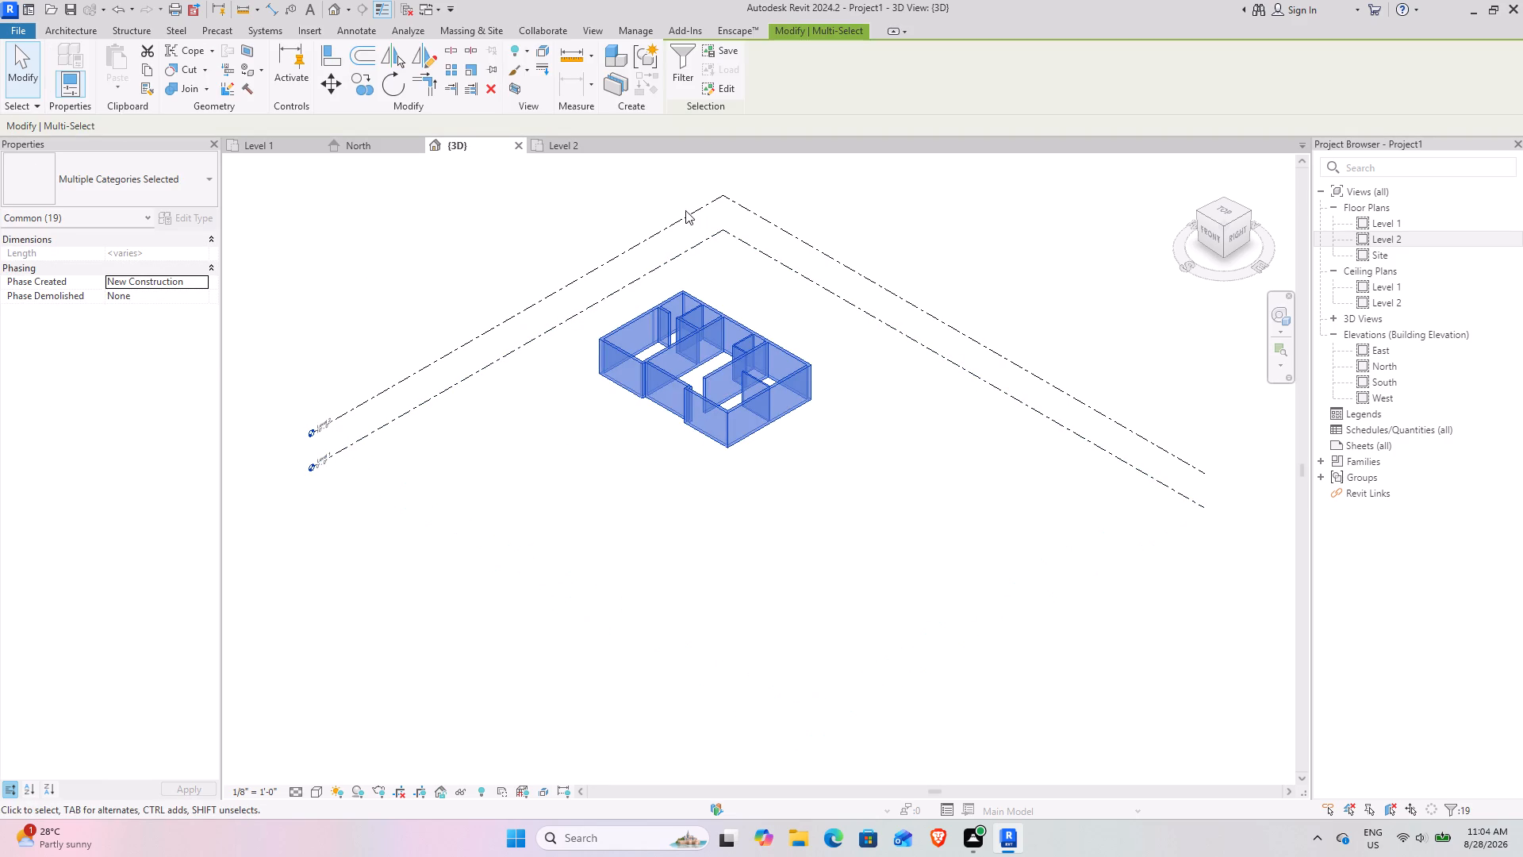
{"action": "left_click", "coordinate": [415, 175]}
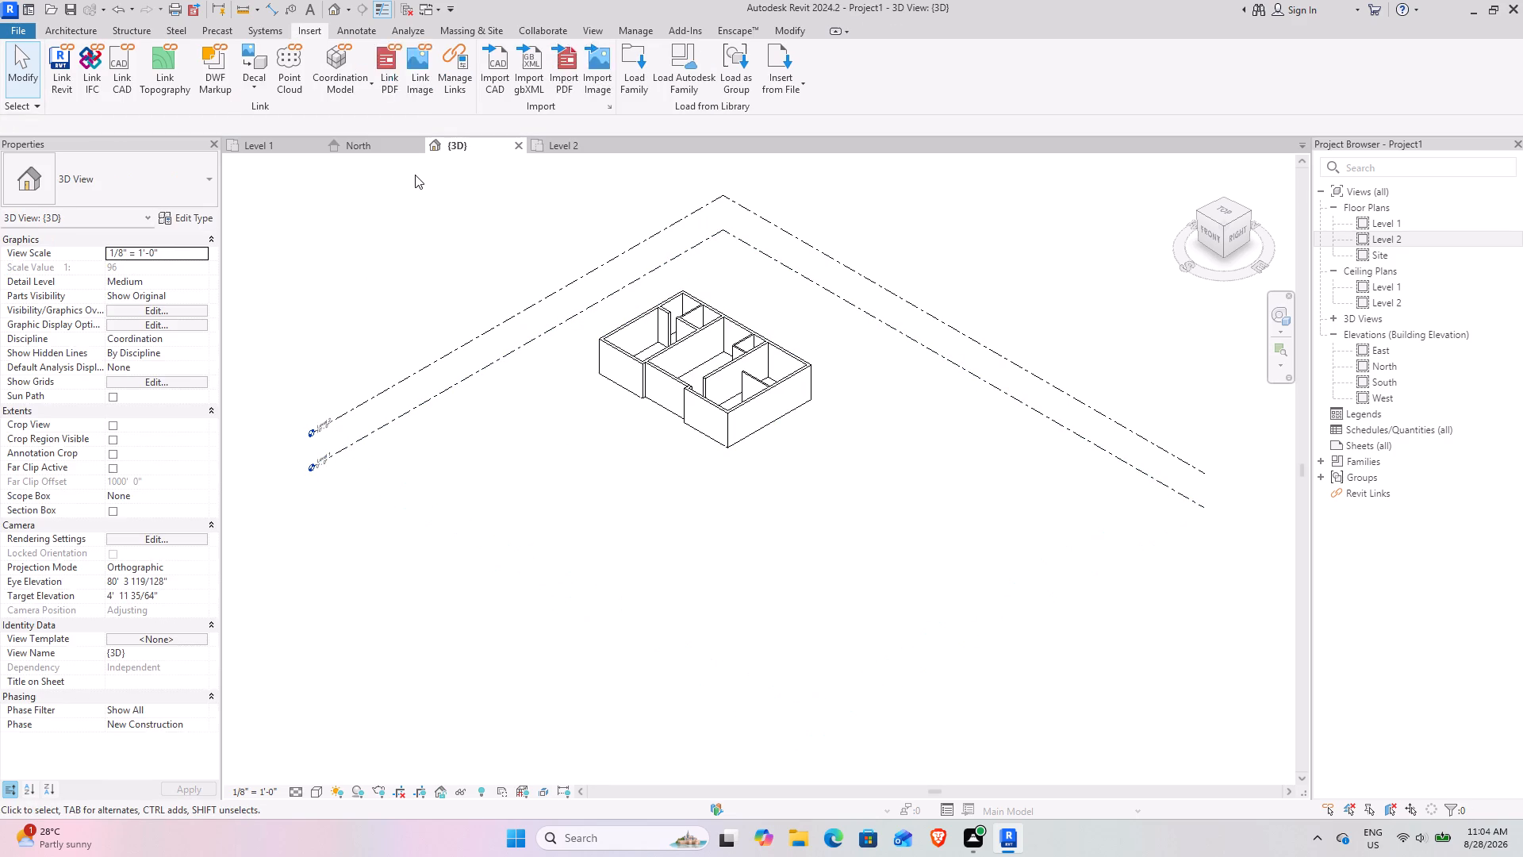
{"action": "left_click", "coordinate": [383, 147]}
{"action": "scroll", "coordinate": [1029, 420], "scroll_direction": "up", "scroll_amount": 2}
{"action": "scroll", "coordinate": [1112, 447], "scroll_direction": "up", "scroll_amount": 1}
{"action": "middle_click_drag", "start_coordinate": [920, 420], "coordinate": [557, 335]}
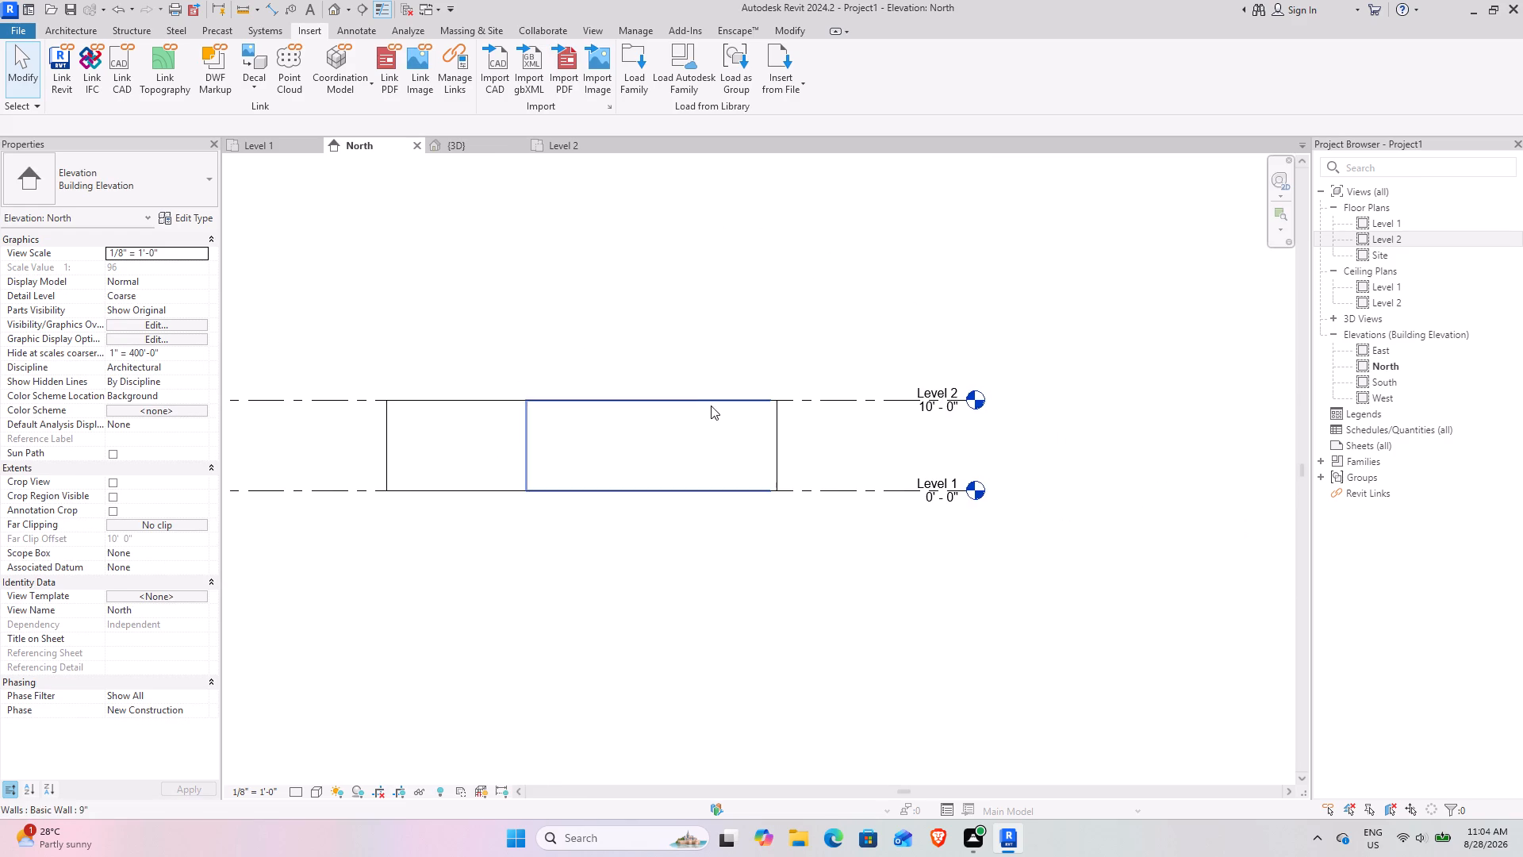
{"action": "scroll", "coordinate": [707, 405], "scroll_direction": "up", "scroll_amount": 1}
{"action": "middle_click_drag", "start_coordinate": [746, 405], "coordinate": [784, 401]}
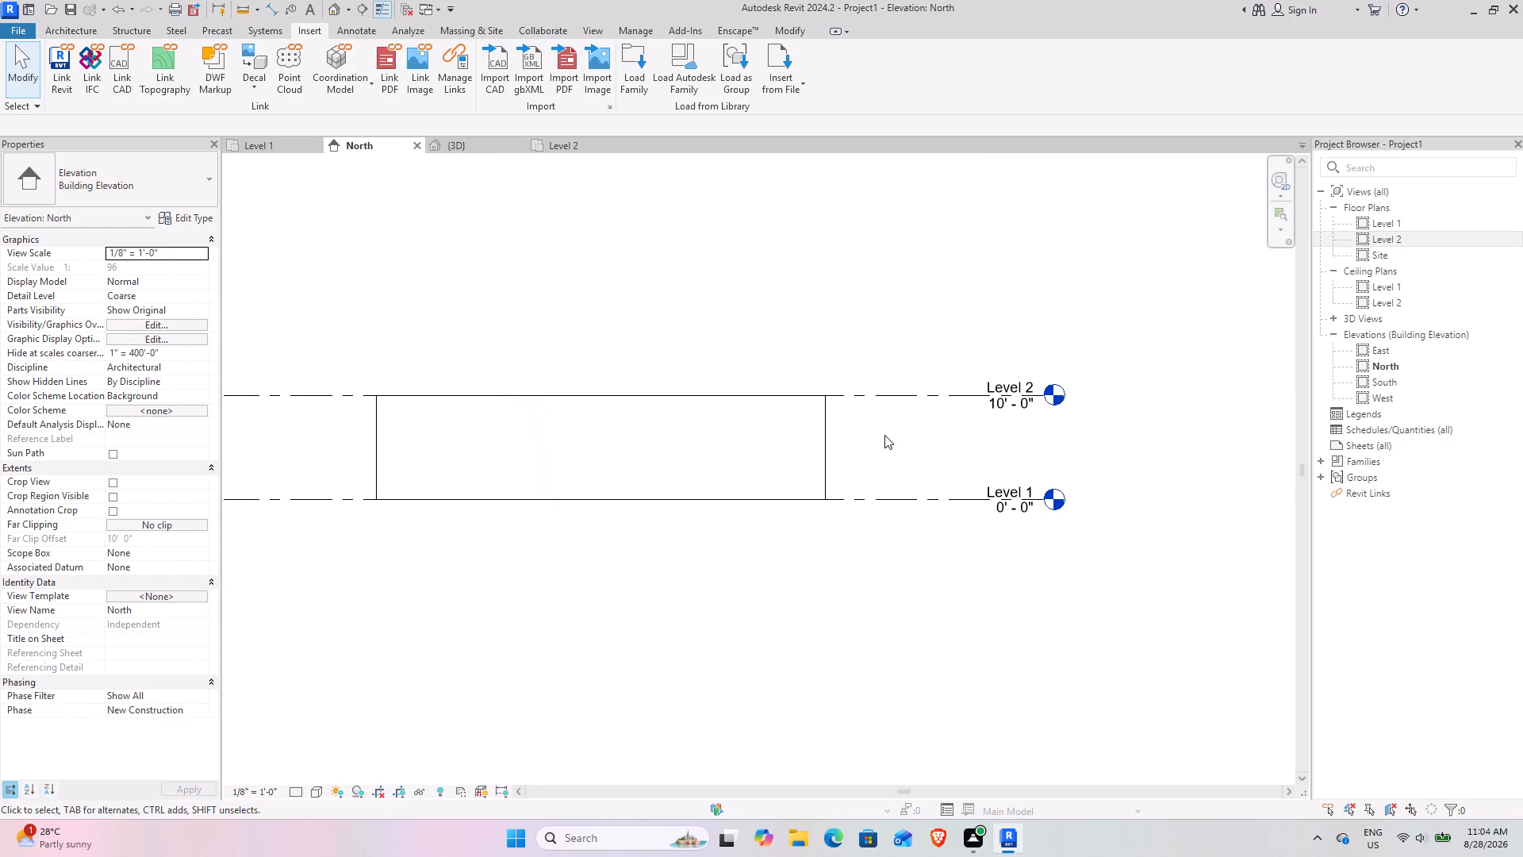
{"action": "left_click_drag", "start_coordinate": [880, 437], "coordinate": [341, 421]}
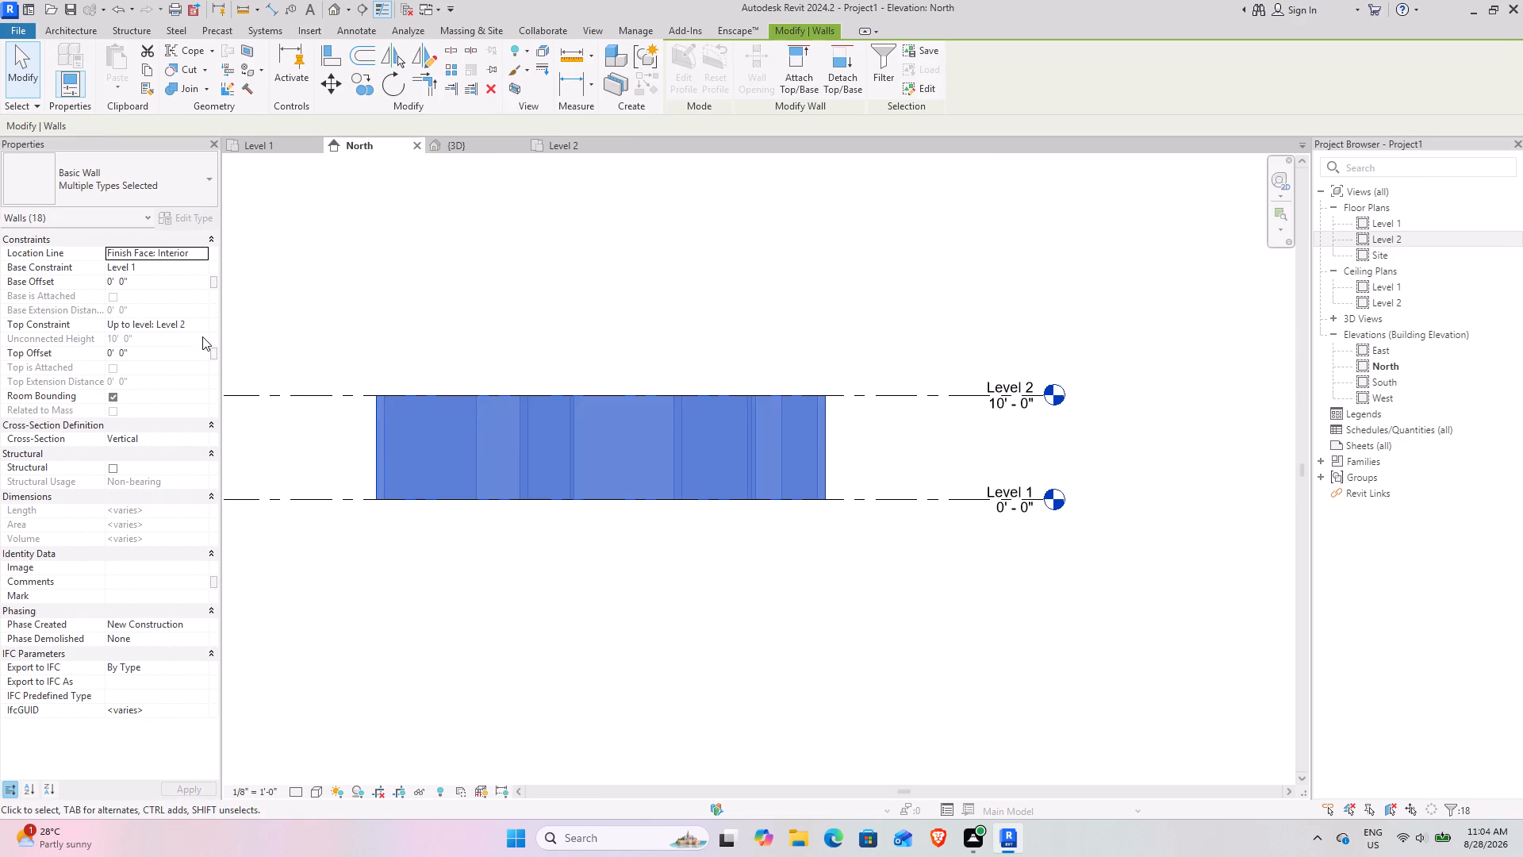
{"action": "left_click", "coordinate": [204, 325]}
{"action": "left_click", "coordinate": [204, 325]}
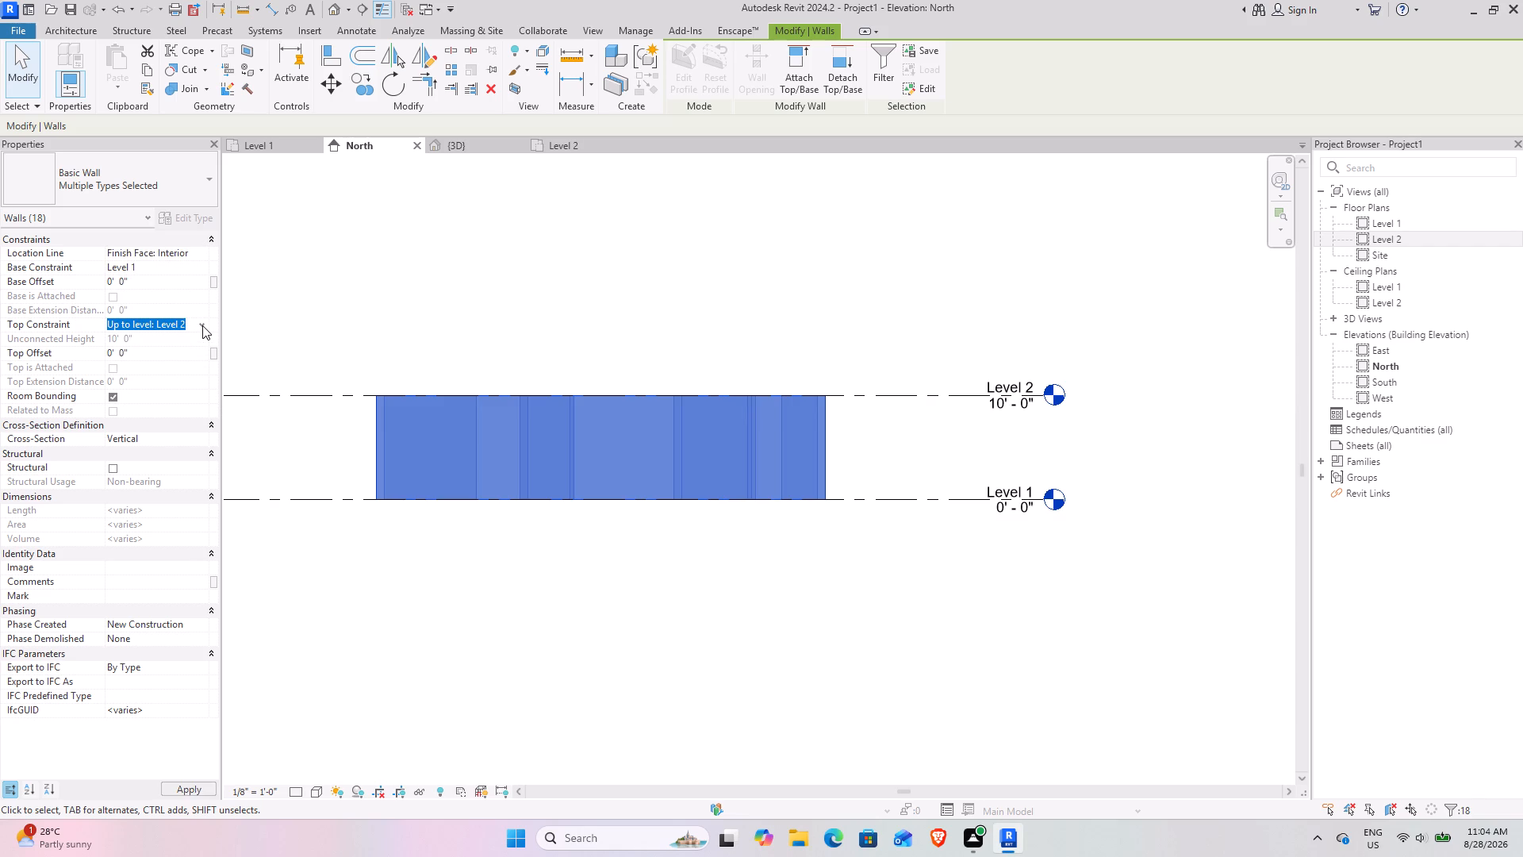
{"action": "left_click", "coordinate": [371, 276]}
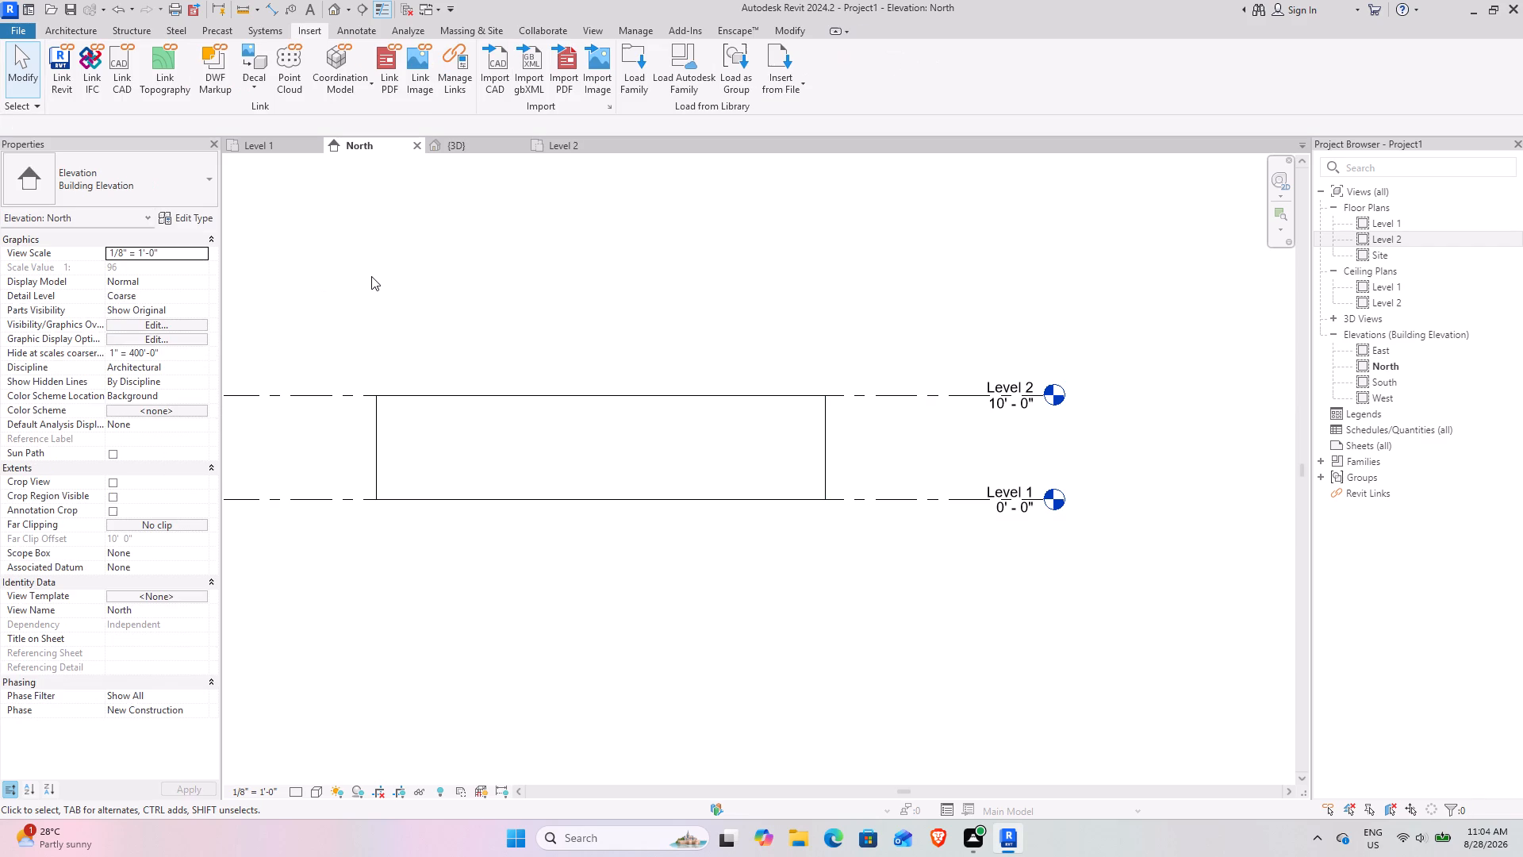
Add a level offset 10'-0" above Level 2 in the North elevation by picking the Level 2 line.
{"action": "scroll", "coordinate": [424, 298], "scroll_direction": "down", "scroll_amount": 3}
{"action": "middle_click_drag", "start_coordinate": [504, 298], "coordinate": [497, 329]}
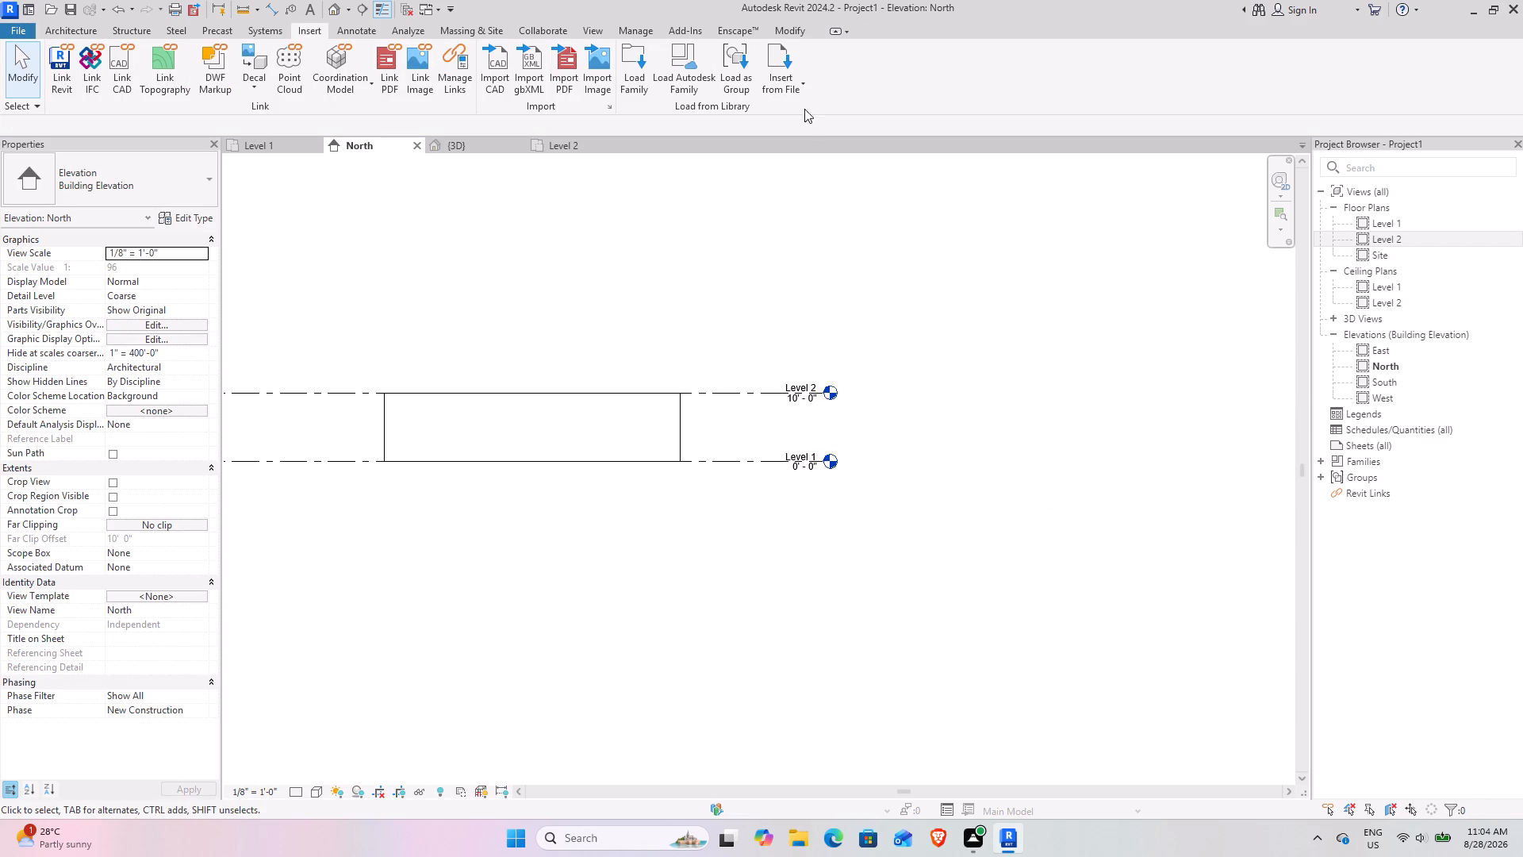
{"action": "left_click", "coordinate": [754, 395]}
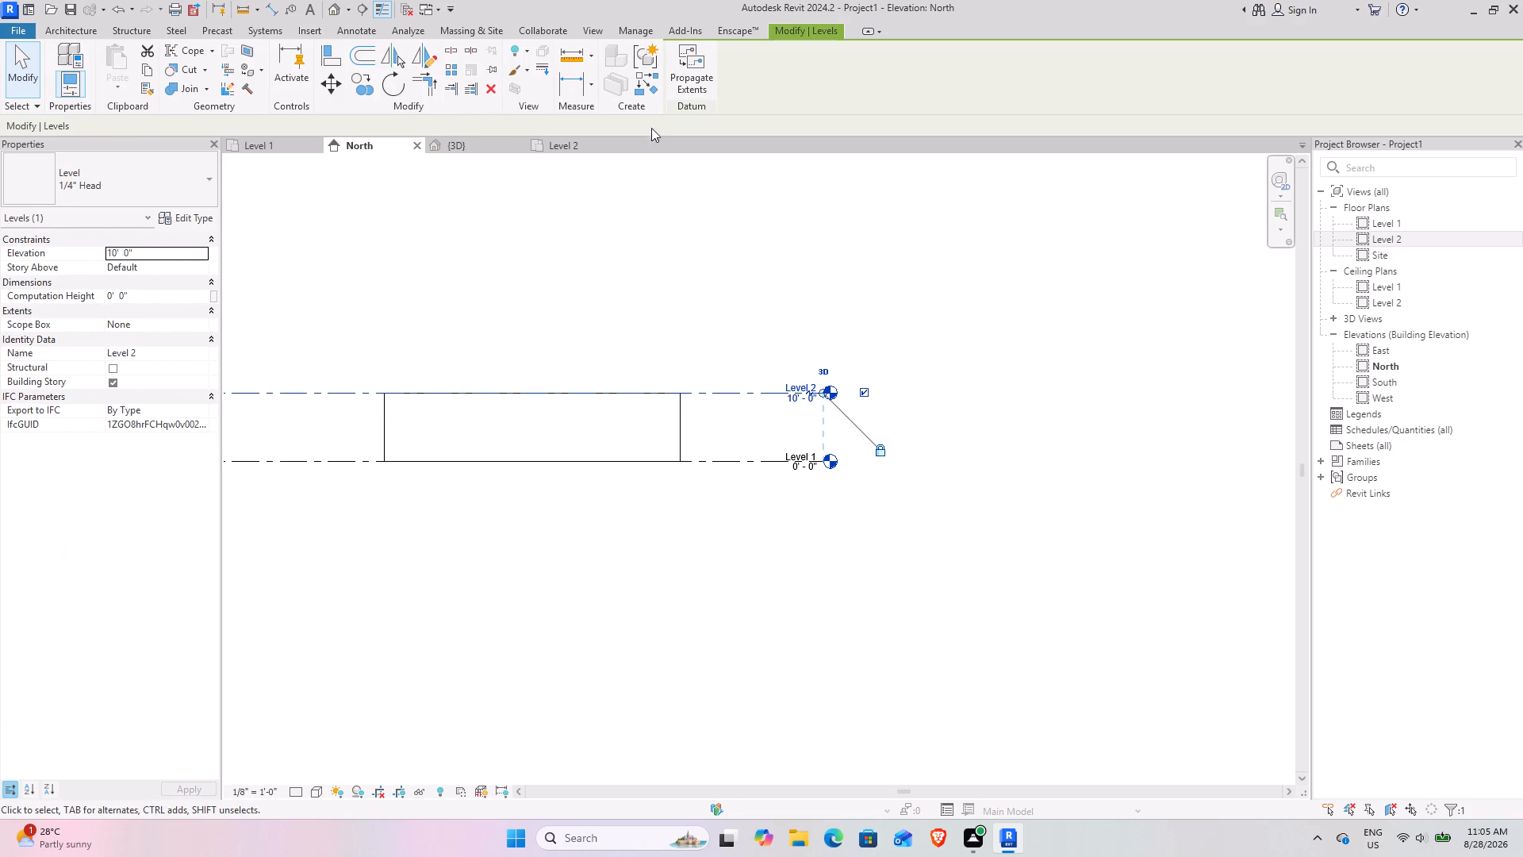
{"action": "left_click", "coordinate": [643, 93]}
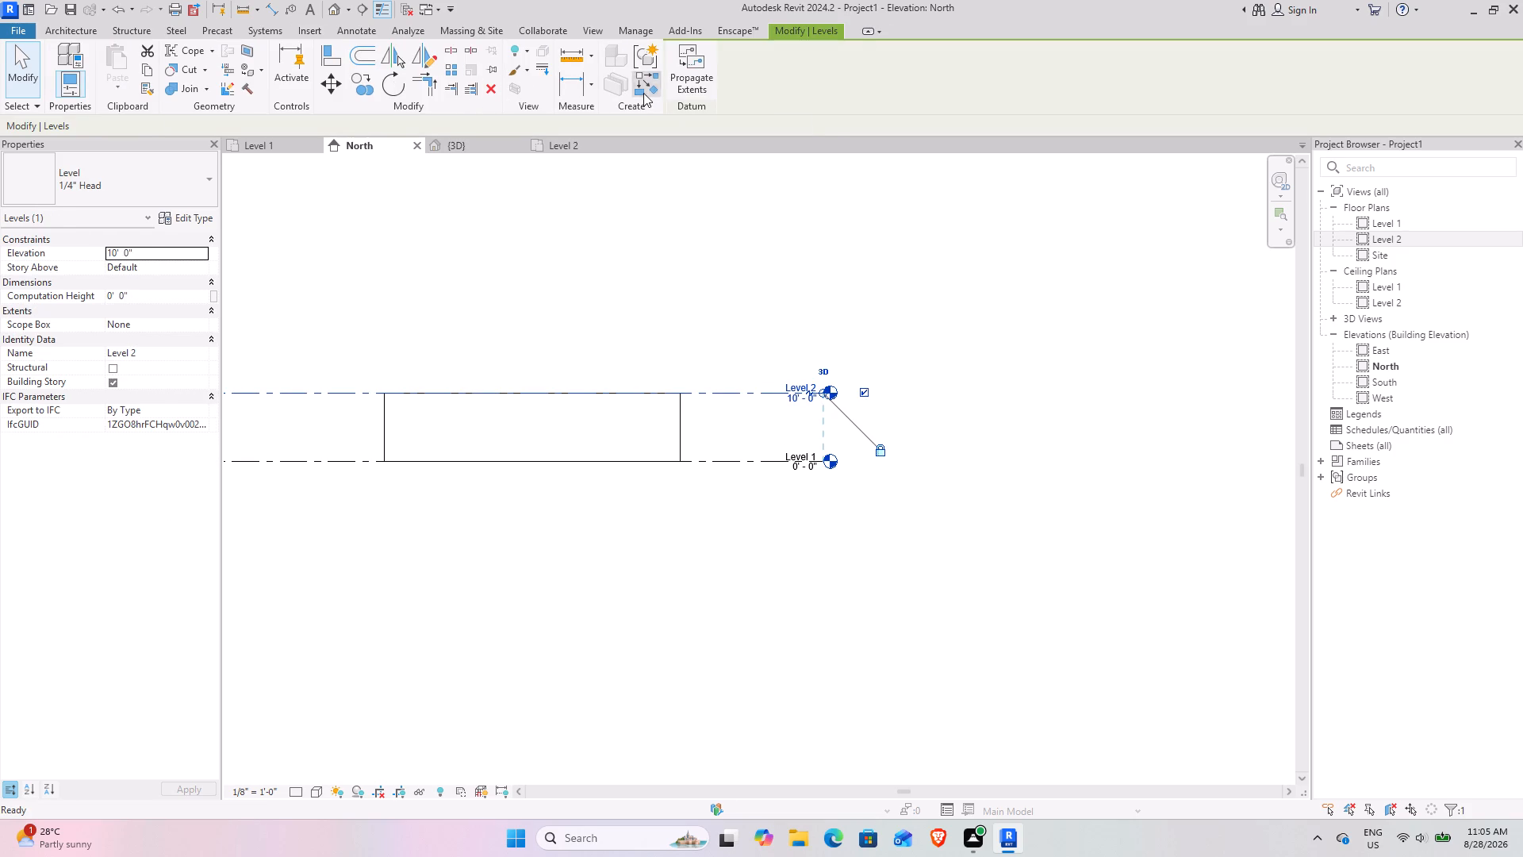
{"action": "left_click", "coordinate": [697, 60]}
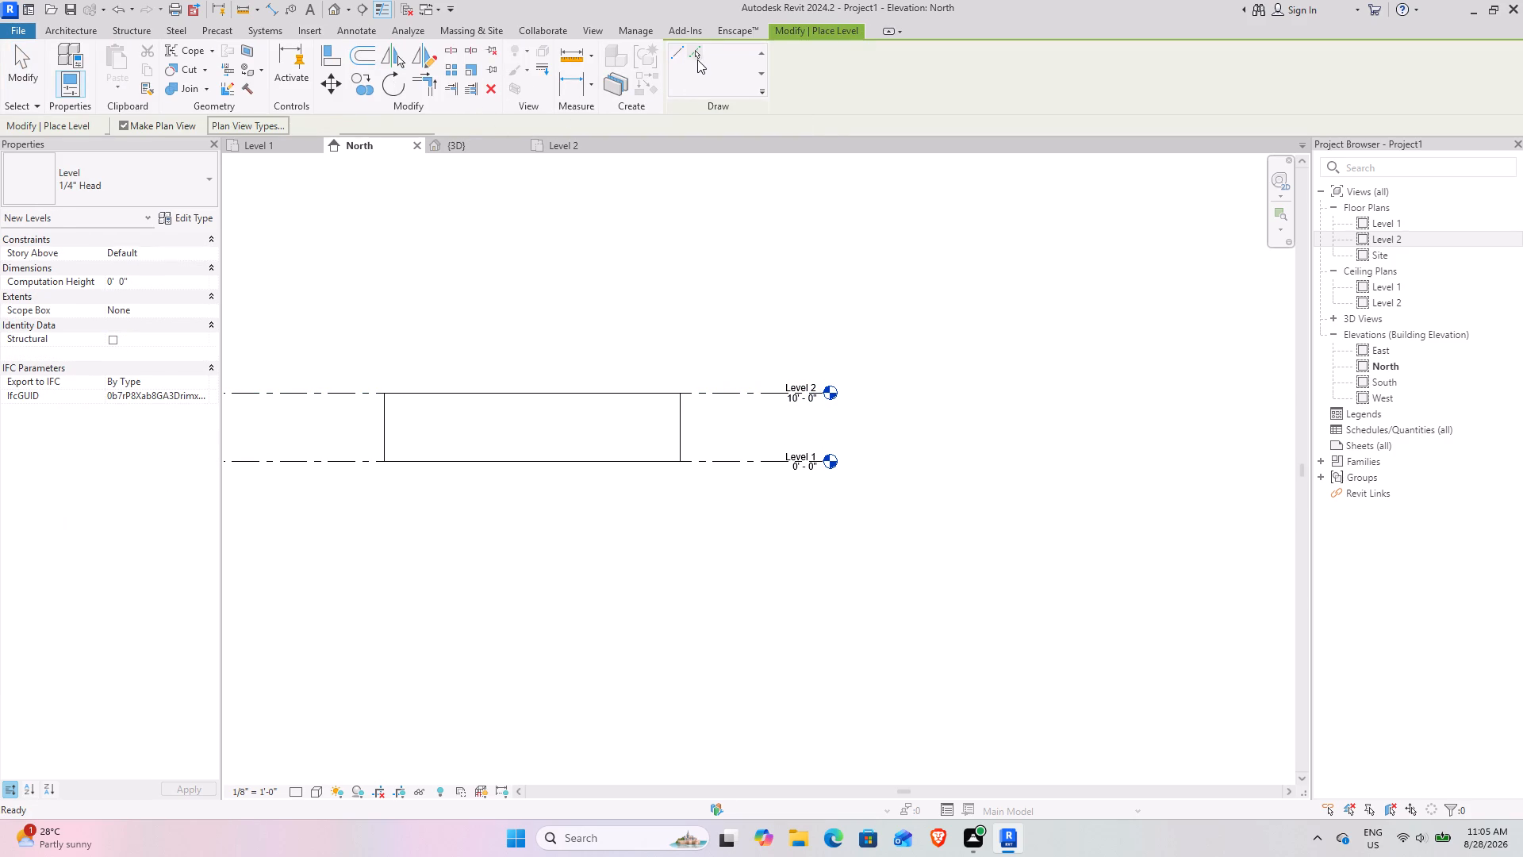
{"action": "left_click_drag", "start_coordinate": [379, 121], "coordinate": [263, 140]}
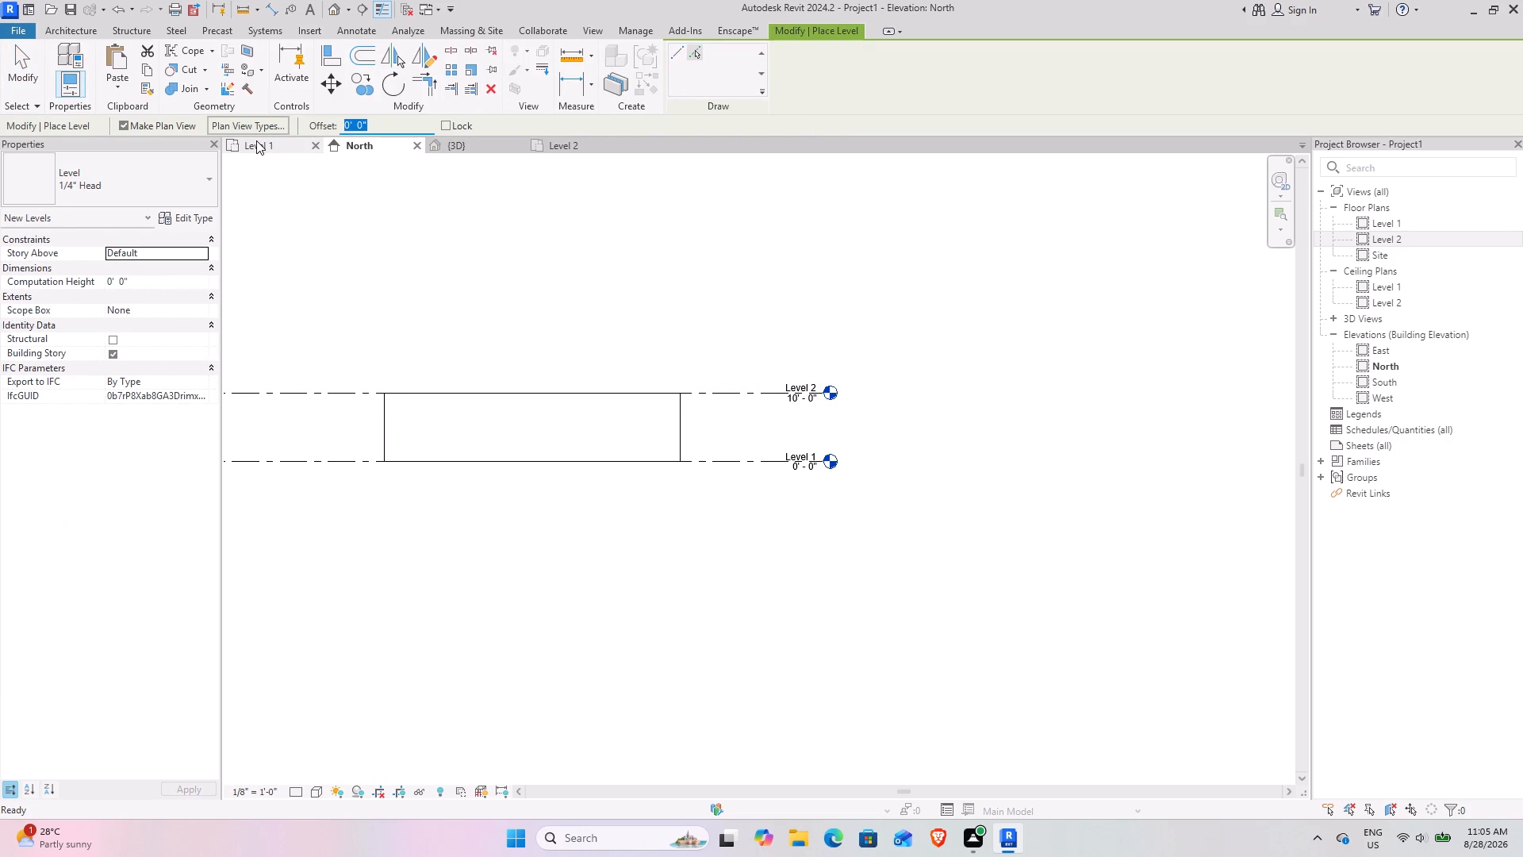
{"action": "type", "text": "10"}
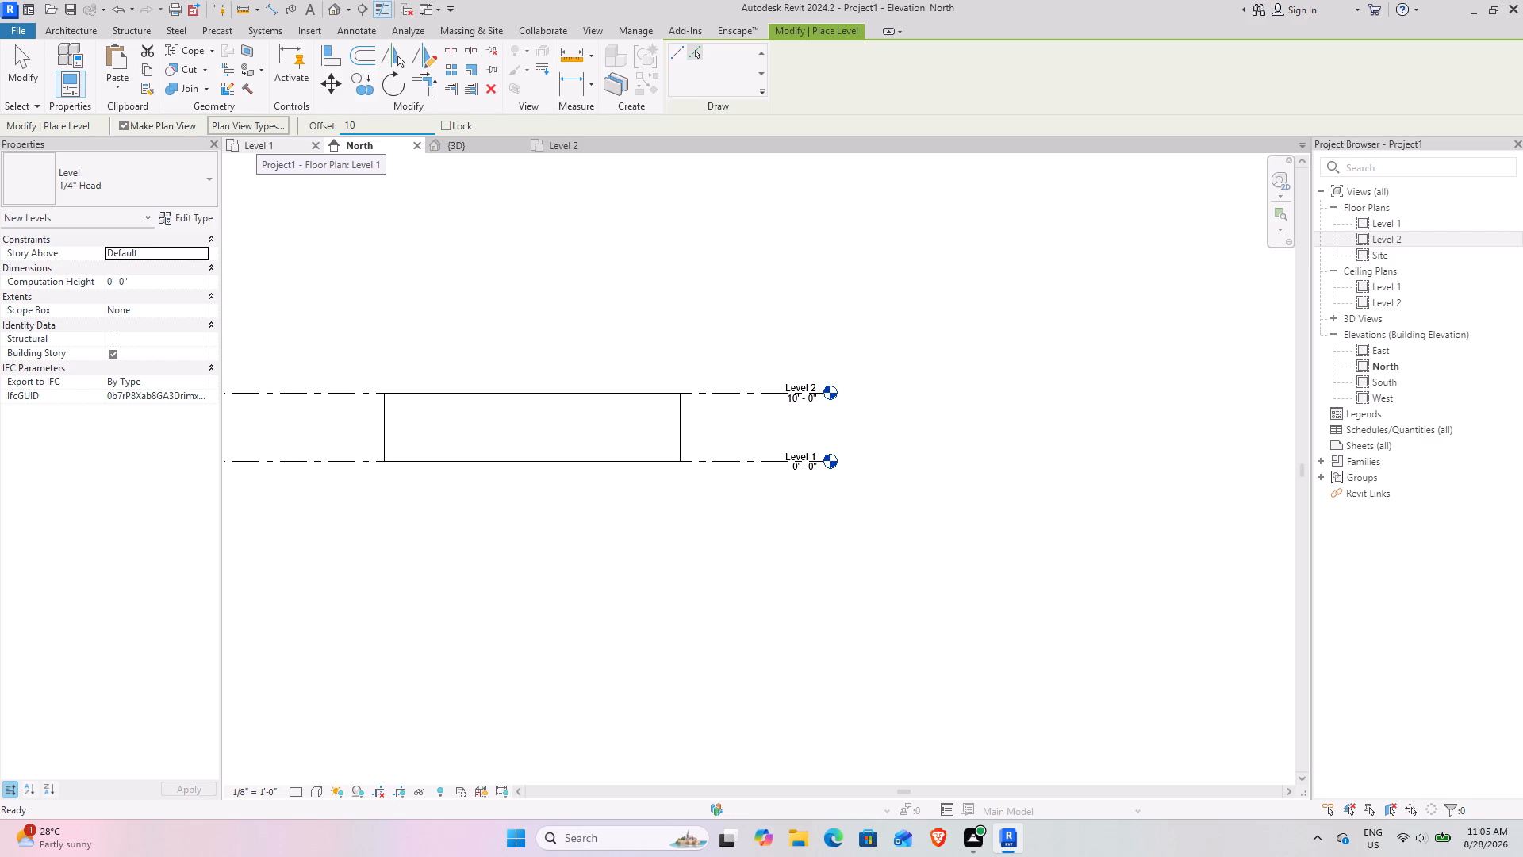
{"action": "key", "text": "Return"}
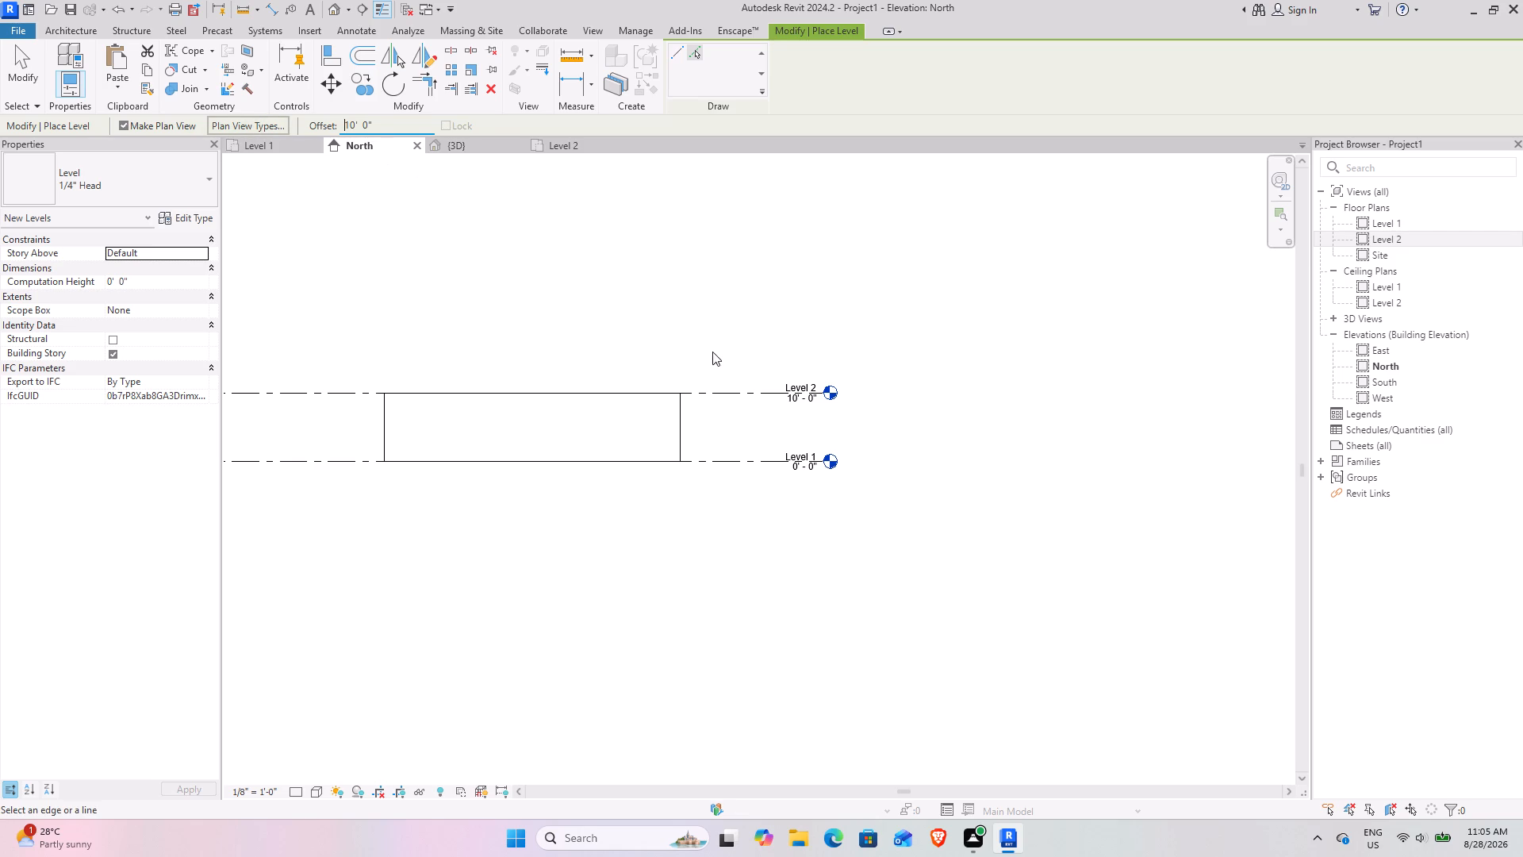
{"action": "left_click", "coordinate": [734, 390]}
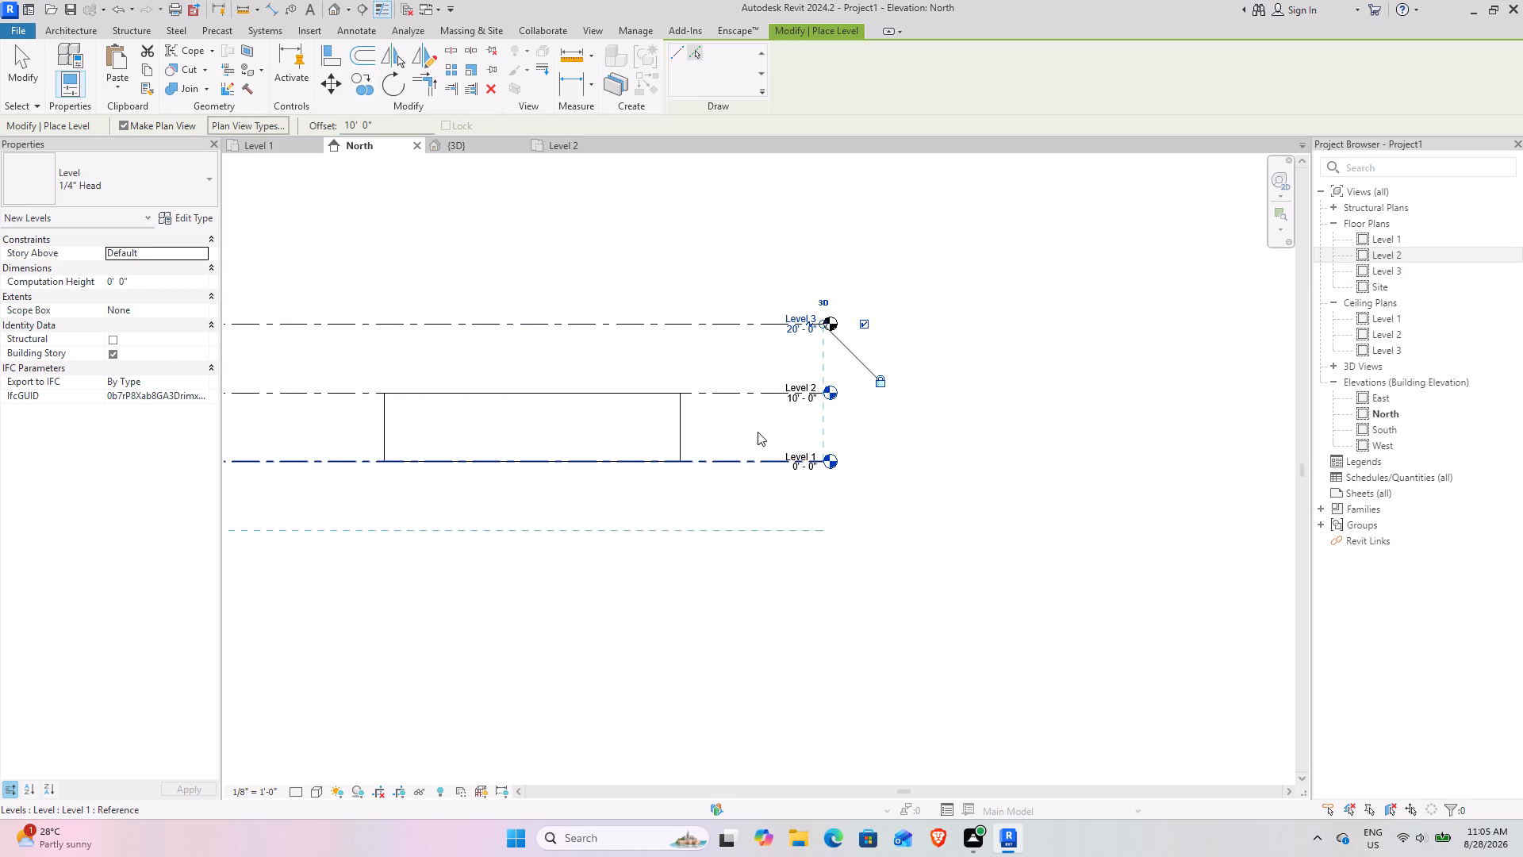
{"action": "scroll", "coordinate": [543, 300], "scroll_direction": "down", "scroll_amount": 3}
{"action": "middle_click_drag", "start_coordinate": [488, 305], "coordinate": [619, 393]}
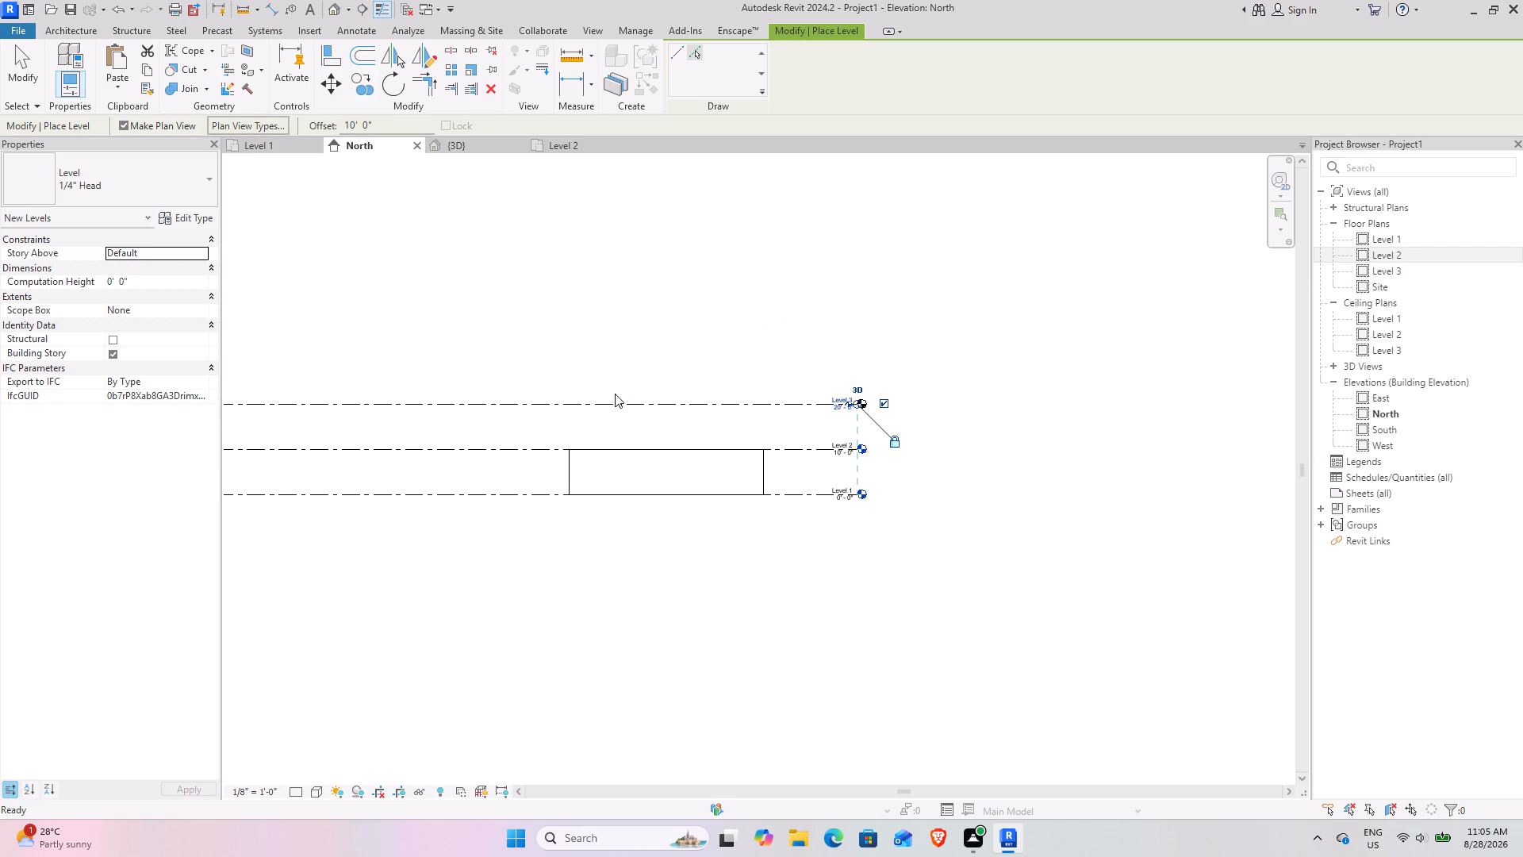
{"action": "left_click", "coordinate": [39, 56]}
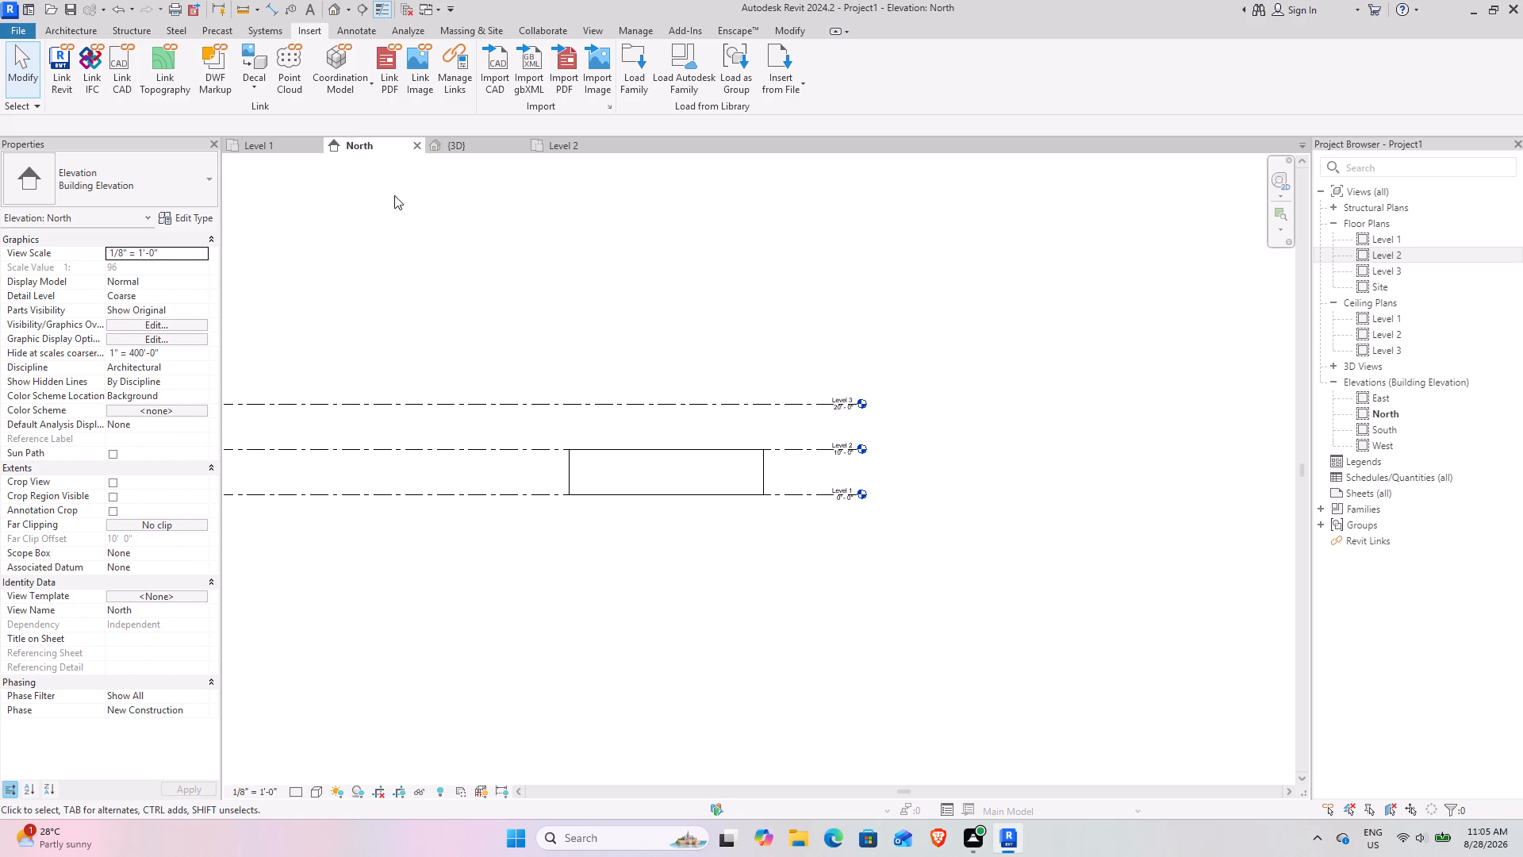
Examine the Level 1 walls in the 3D view and the first floor PDF layout in the Level 2 plan.
{"action": "left_click", "coordinate": [441, 145]}
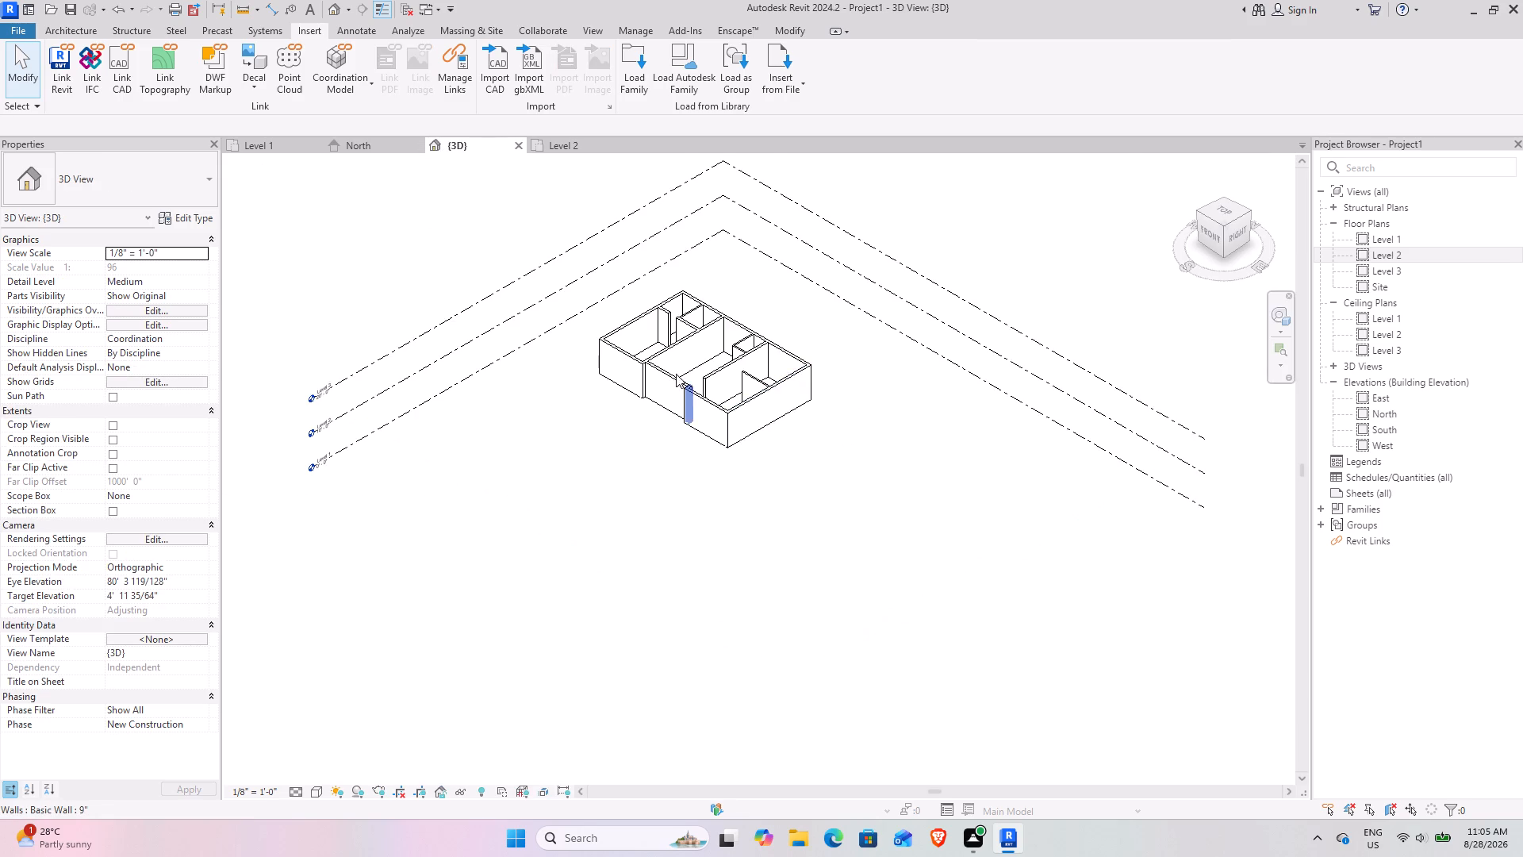
{"action": "scroll", "coordinate": [647, 348], "scroll_direction": "up", "scroll_amount": 7}
{"action": "middle_click_drag", "start_coordinate": [592, 385], "coordinate": [403, 543]}
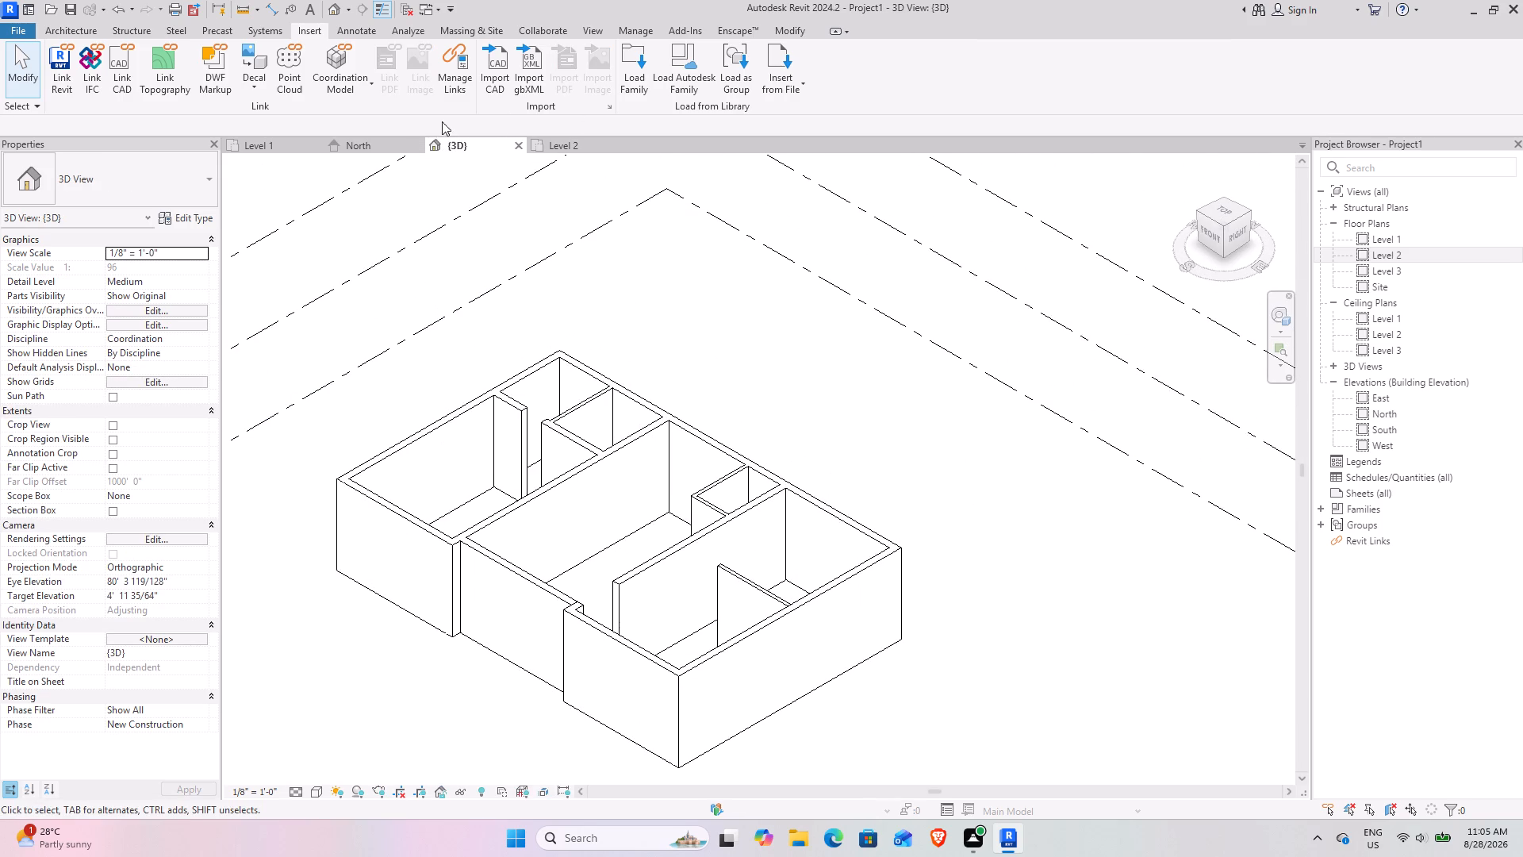
{"action": "left_click", "coordinate": [558, 140]}
{"action": "scroll", "coordinate": [636, 387], "scroll_direction": "down", "scroll_amount": 3}
{"action": "middle_click_drag", "start_coordinate": [609, 389], "coordinate": [551, 329]}
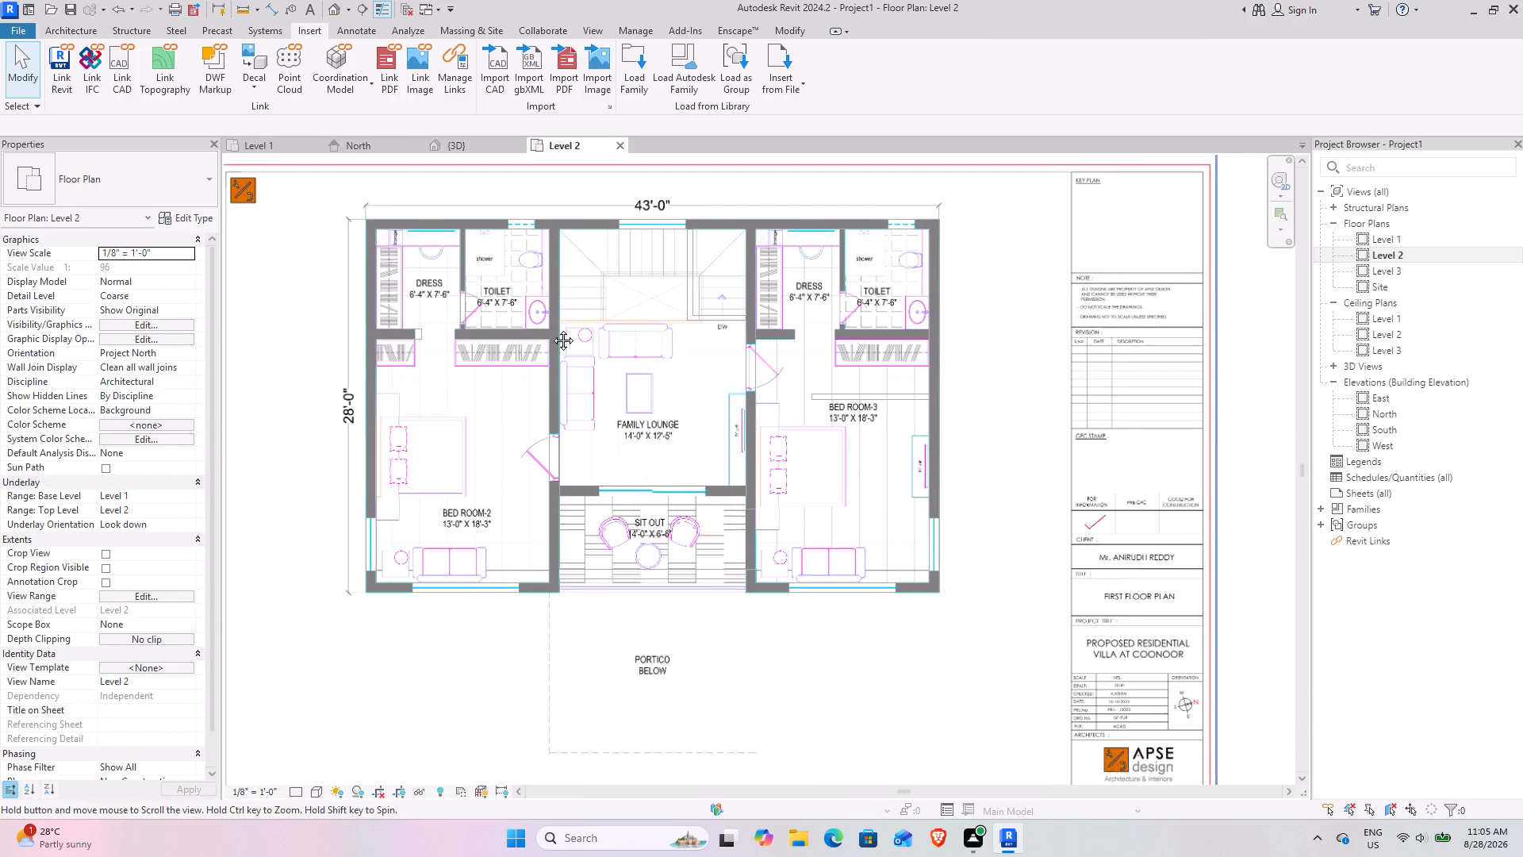
{"action": "middle_click_drag", "start_coordinate": [551, 329], "coordinate": [520, 380]}
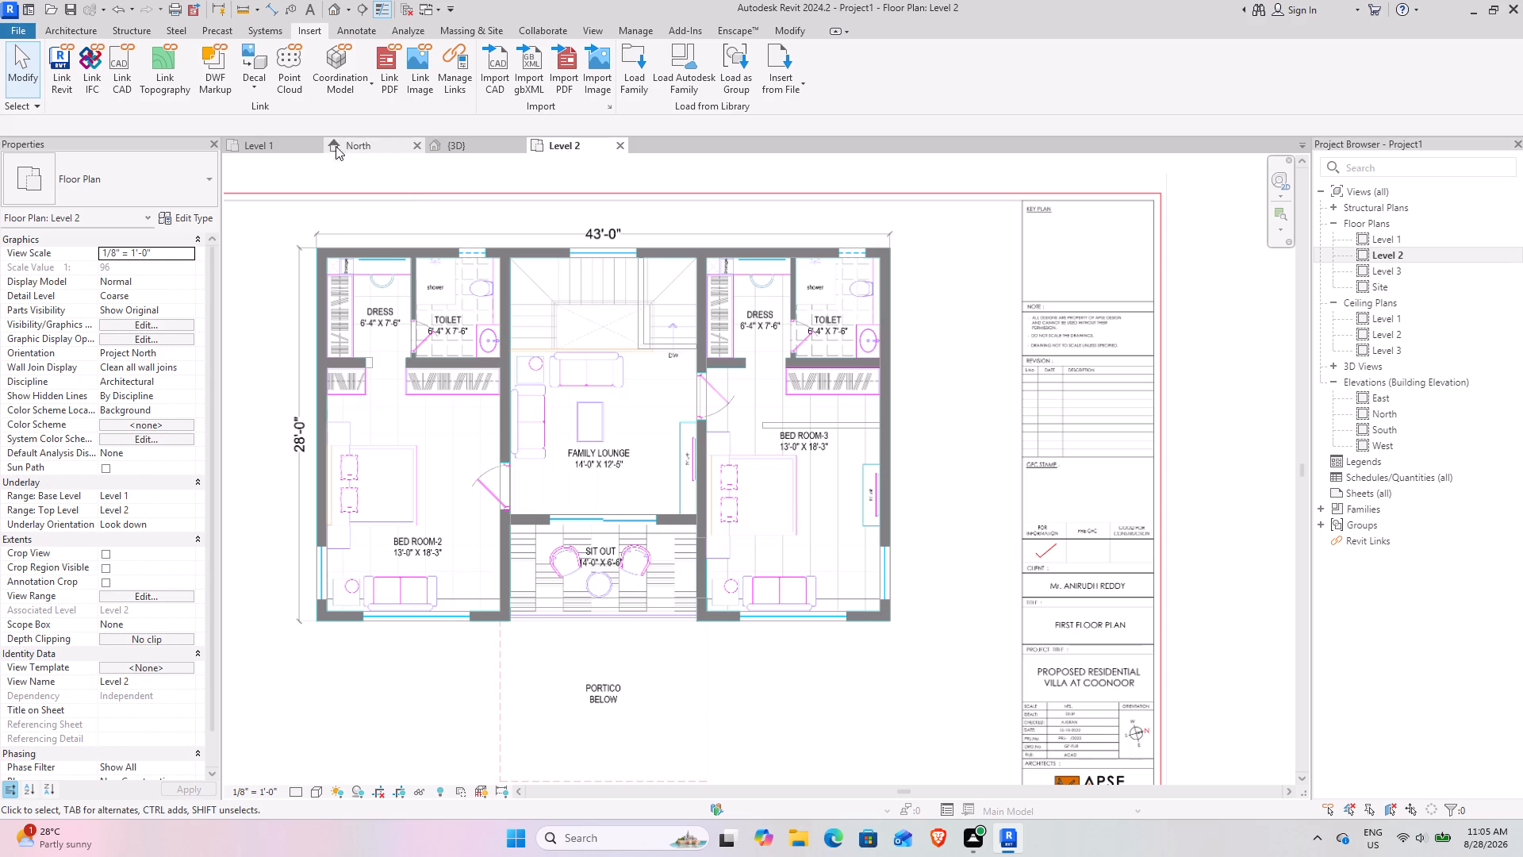
Set the top constraint of all Level 1 walls to Level 3 in the North elevation and check them in 3D.
{"action": "left_click", "coordinate": [366, 144]}
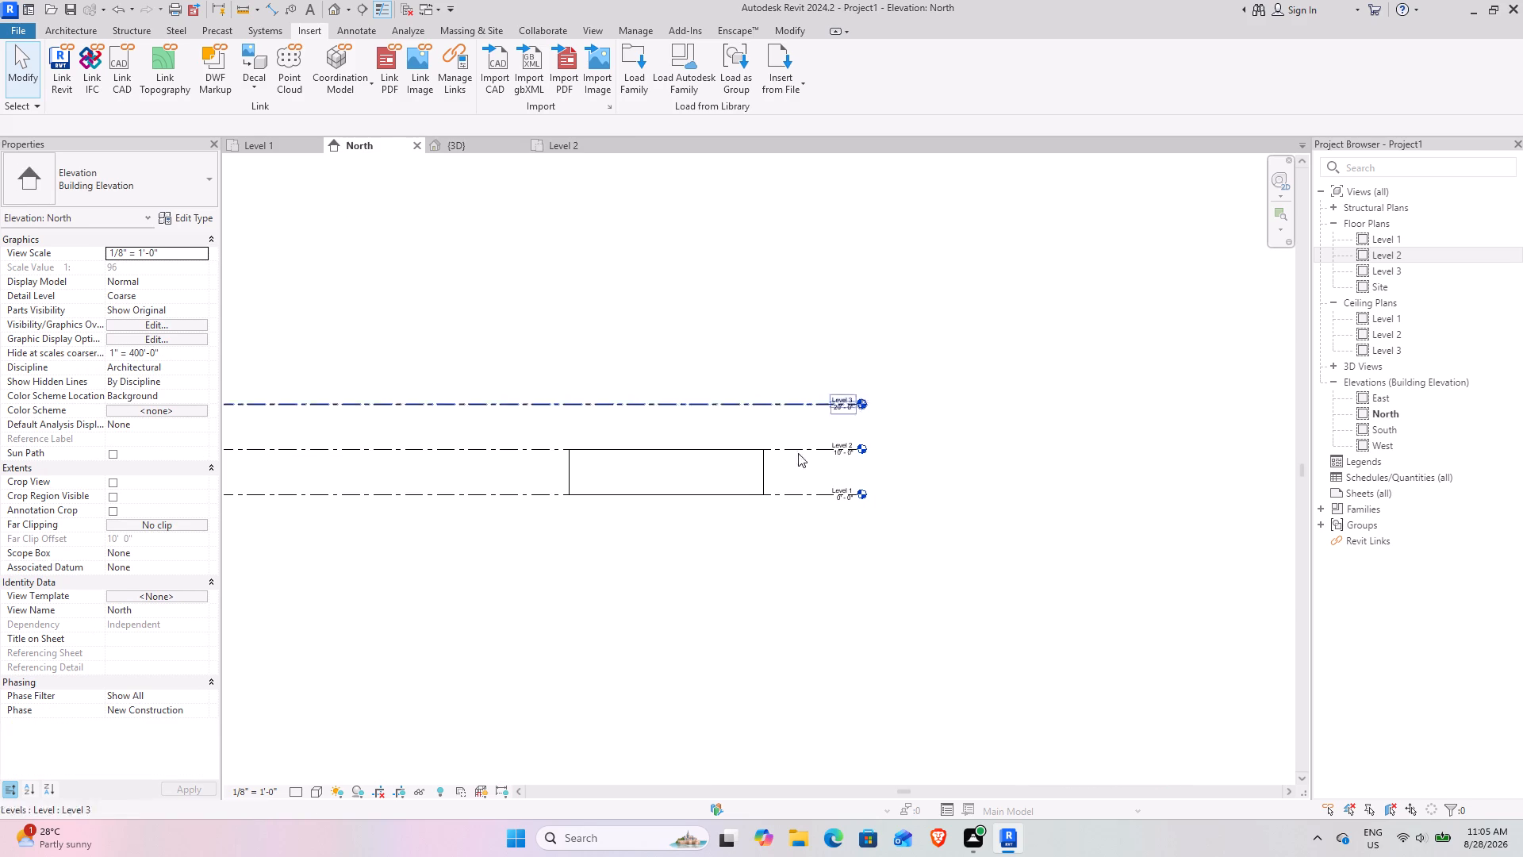
{"action": "left_click_drag", "start_coordinate": [782, 483], "coordinate": [519, 467]}
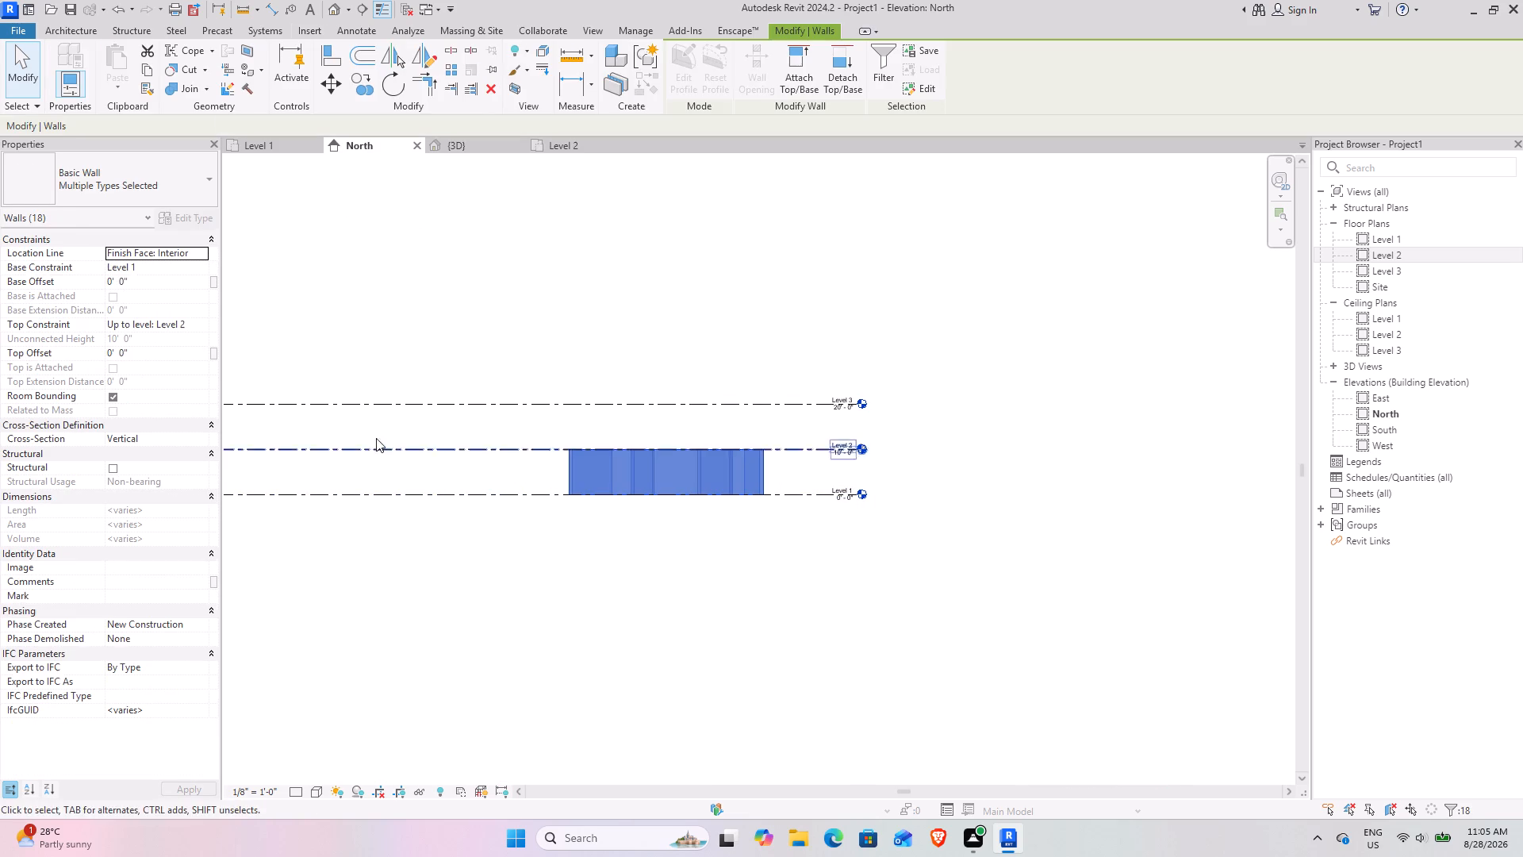
{"action": "left_click", "coordinate": [206, 324]}
{"action": "left_click", "coordinate": [170, 373]}
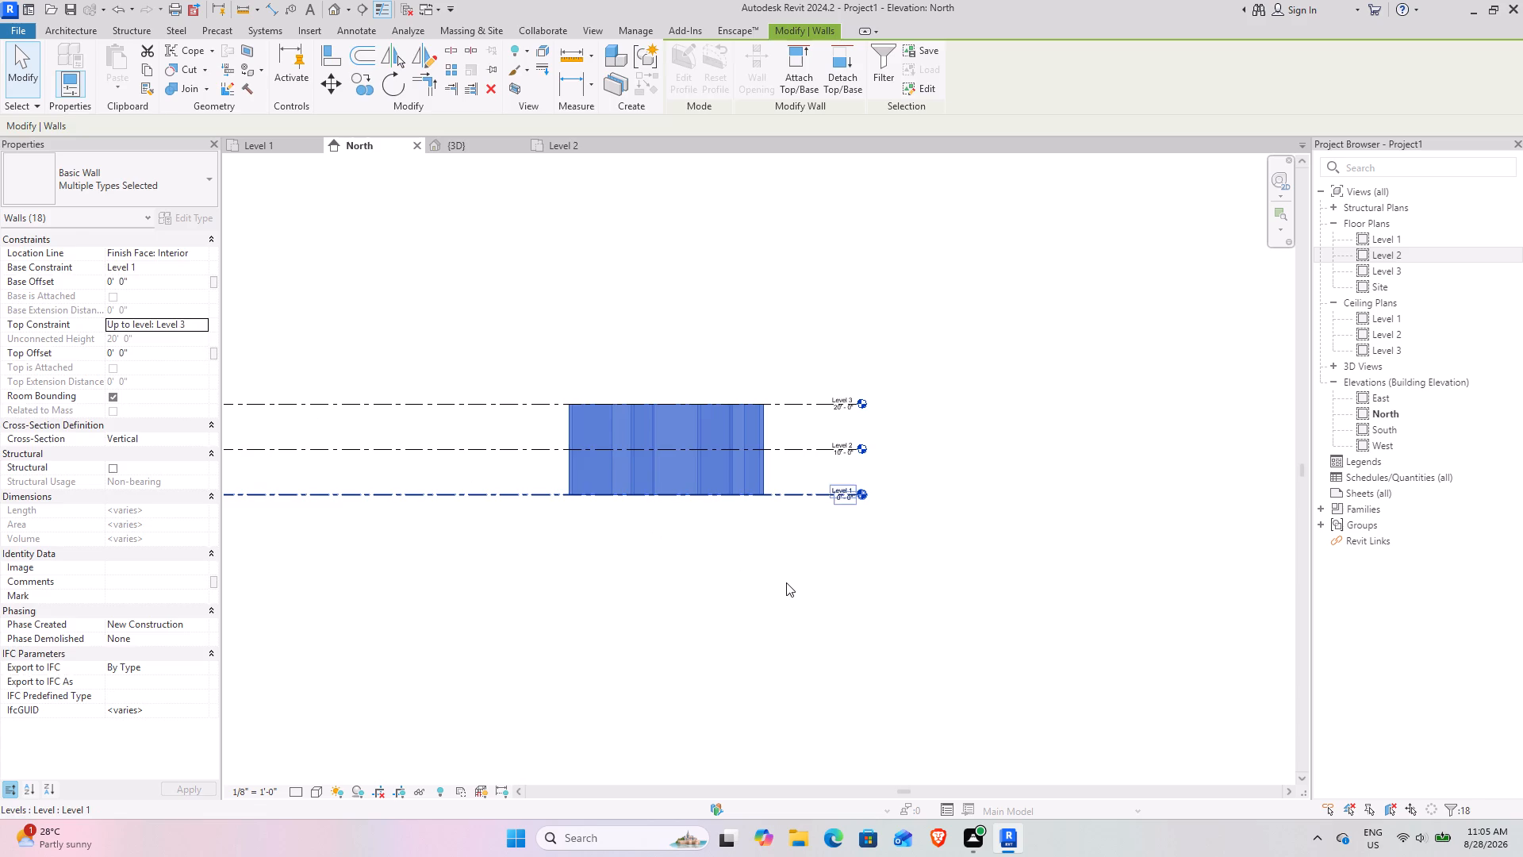
{"action": "left_click", "coordinate": [786, 582]}
{"action": "left_click", "coordinate": [475, 148]}
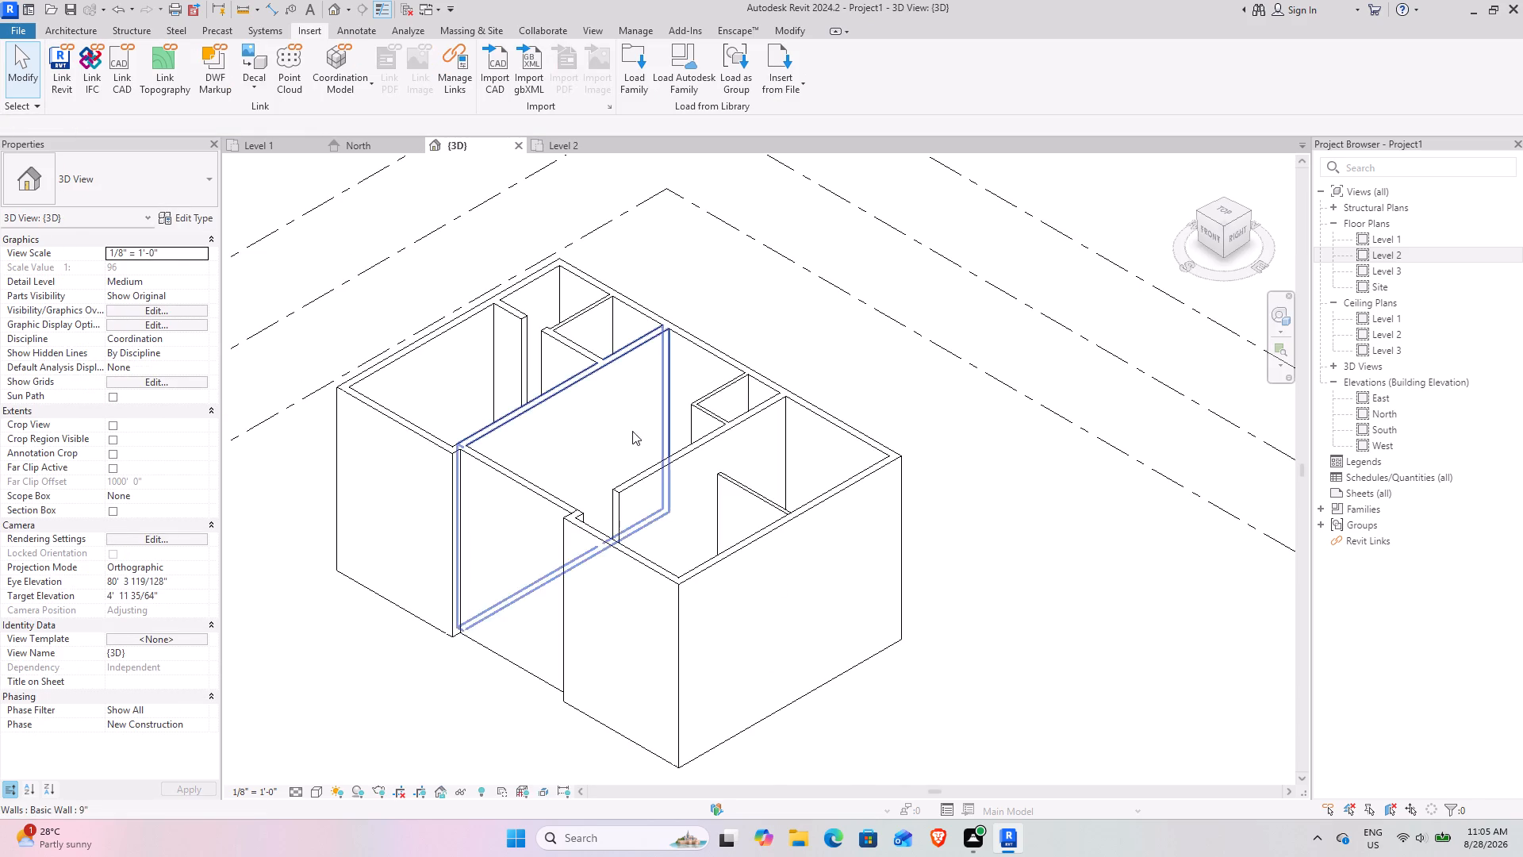
{"action": "scroll", "coordinate": [492, 514], "scroll_direction": "down", "scroll_amount": 3}
{"action": "middle_click_drag", "start_coordinate": [484, 511], "coordinate": [518, 476]}
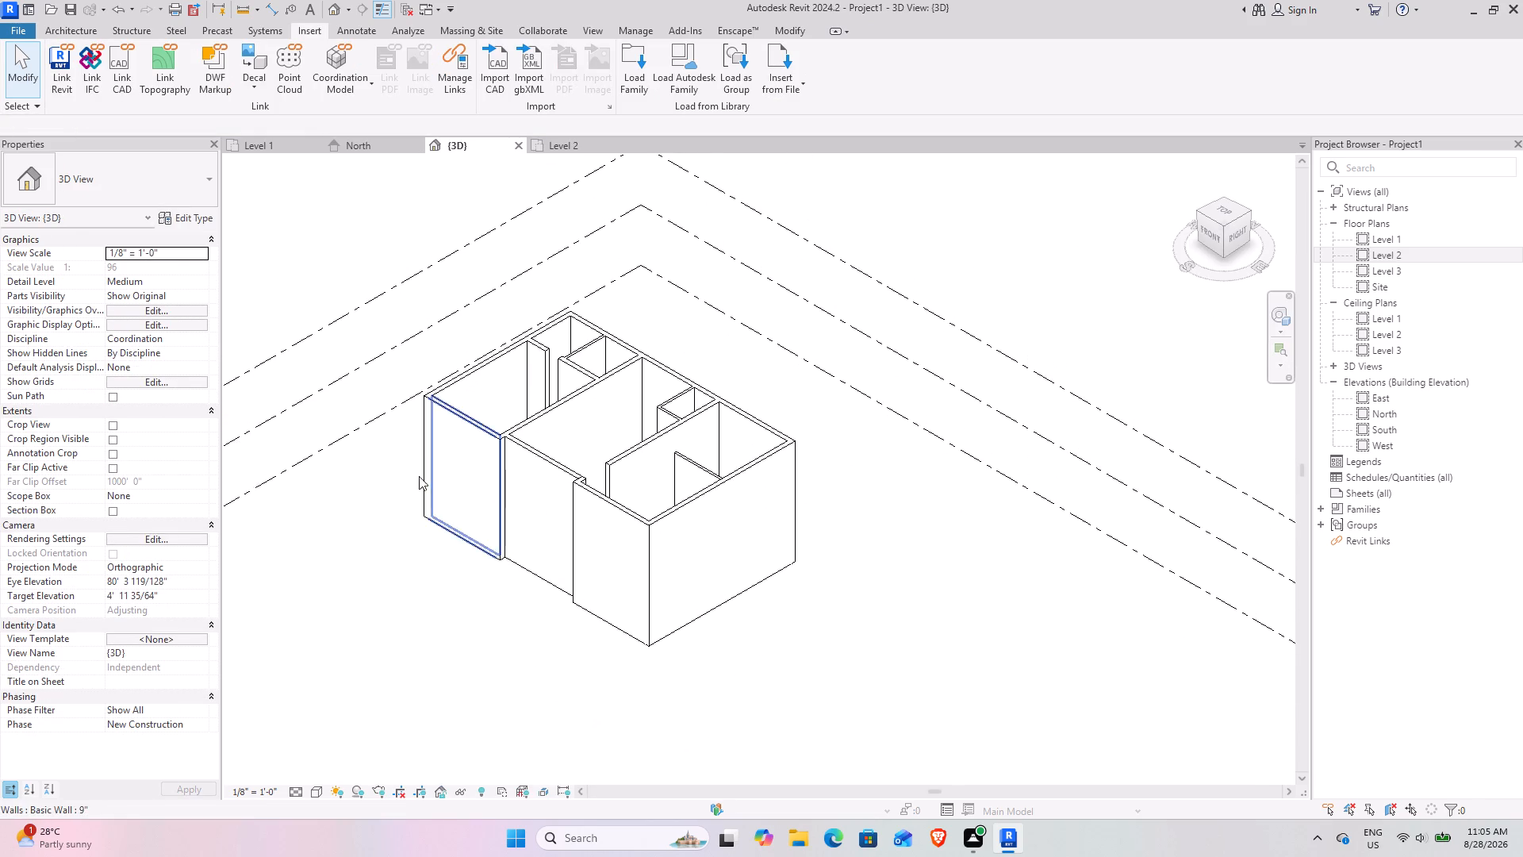
Delete the 9" wall across the front edge of the Sit Out in the Level 2 plan.
{"action": "left_click", "coordinate": [551, 146]}
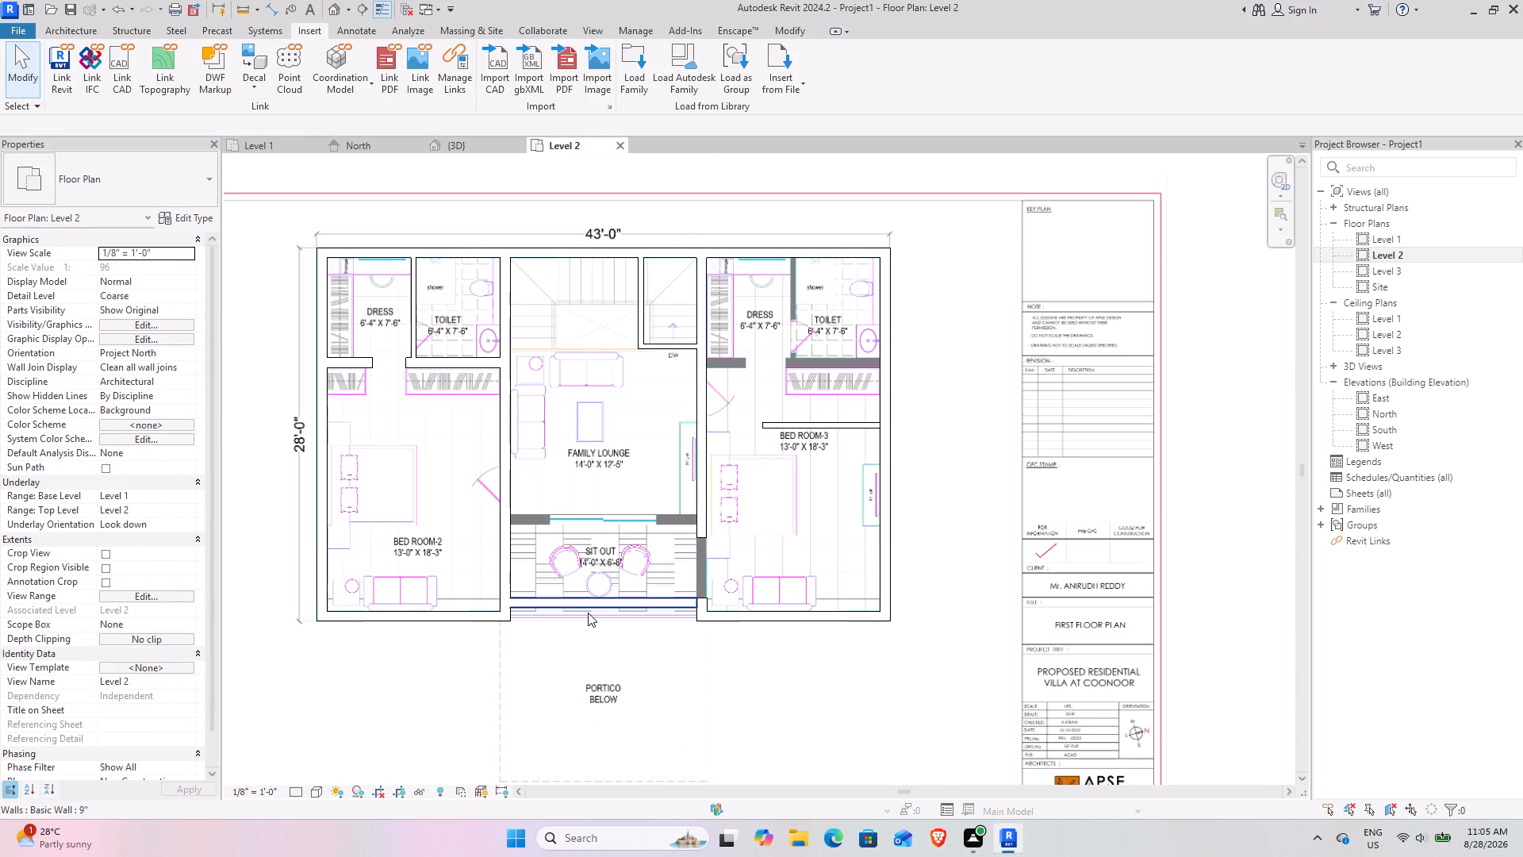
{"action": "scroll", "coordinate": [591, 521], "scroll_direction": "up", "scroll_amount": 6}
{"action": "middle_click_drag", "start_coordinate": [589, 594], "coordinate": [553, 563]}
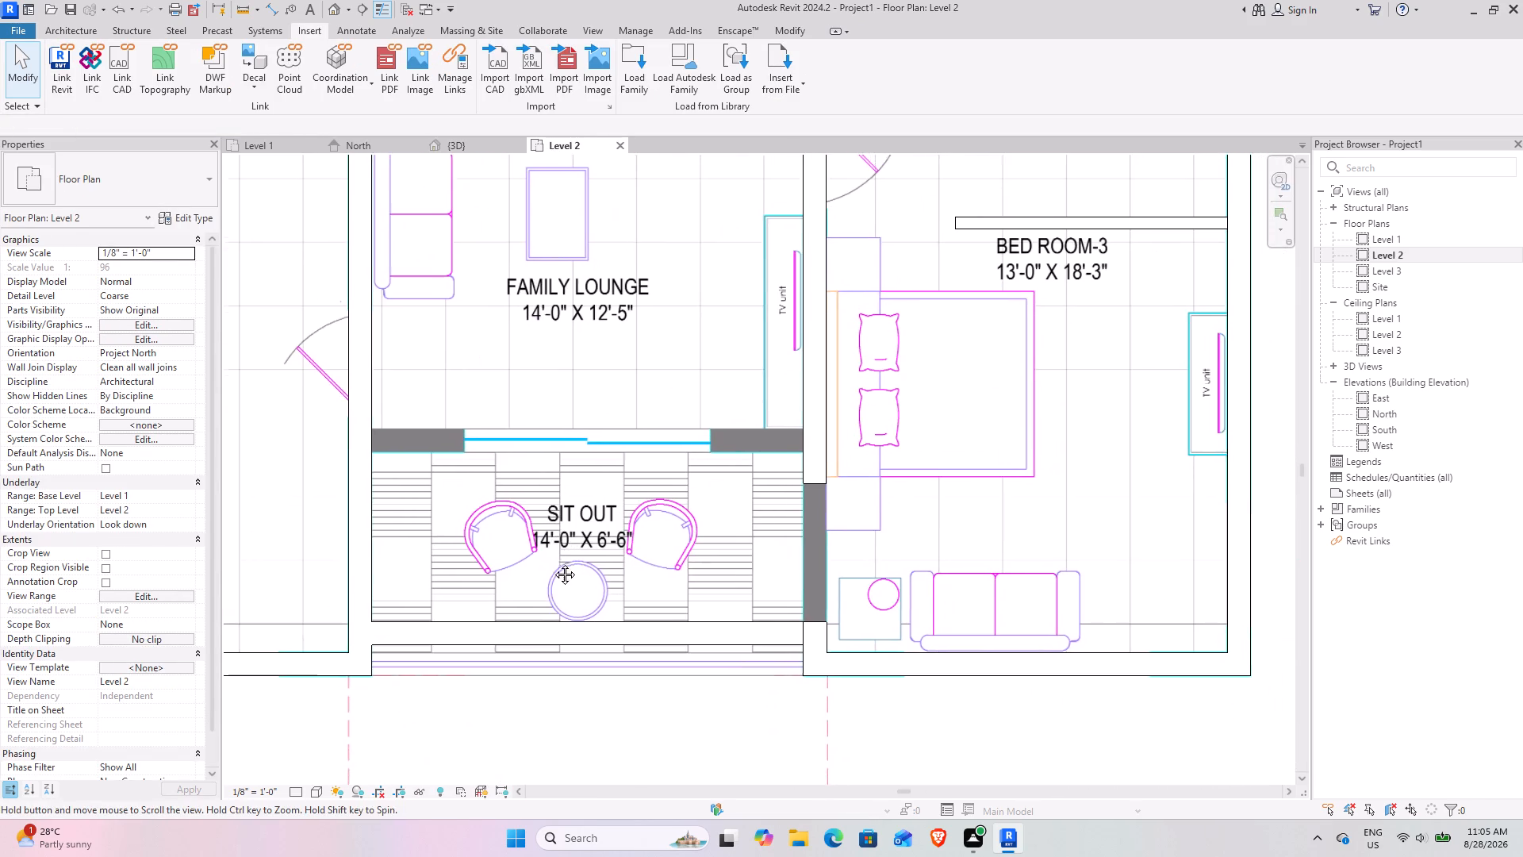
{"action": "middle_click_drag", "start_coordinate": [553, 563], "coordinate": [543, 576]}
{"action": "scroll", "coordinate": [479, 581], "scroll_direction": "down", "scroll_amount": 2}
{"action": "left_click", "coordinate": [494, 632]}
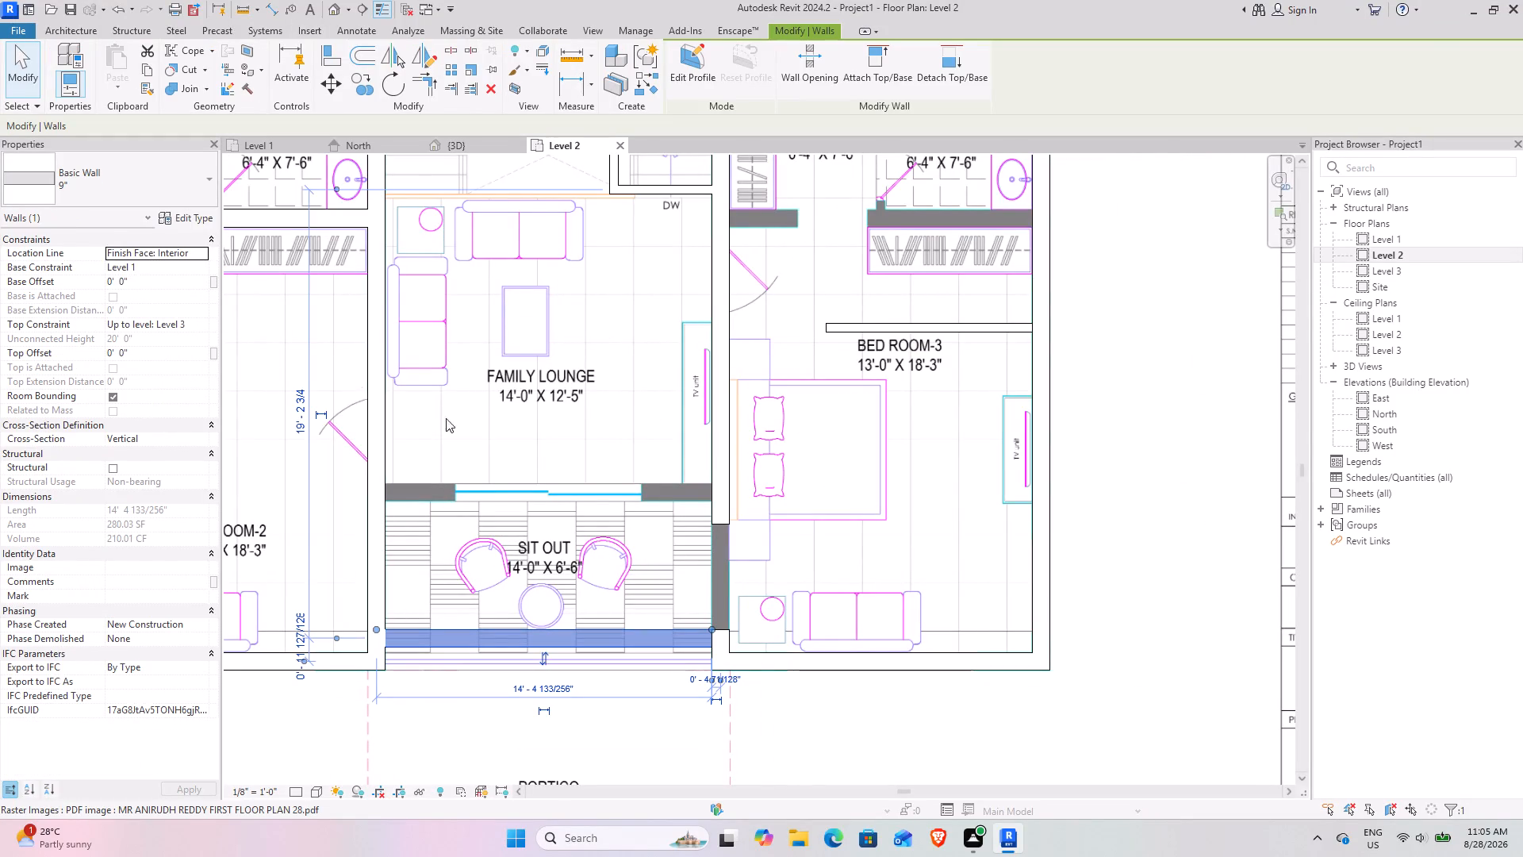
{"action": "left_click", "coordinate": [491, 94]}
Set the Level 2 plan's visual style to Wireframe.
{"action": "left_click", "coordinate": [324, 786]}
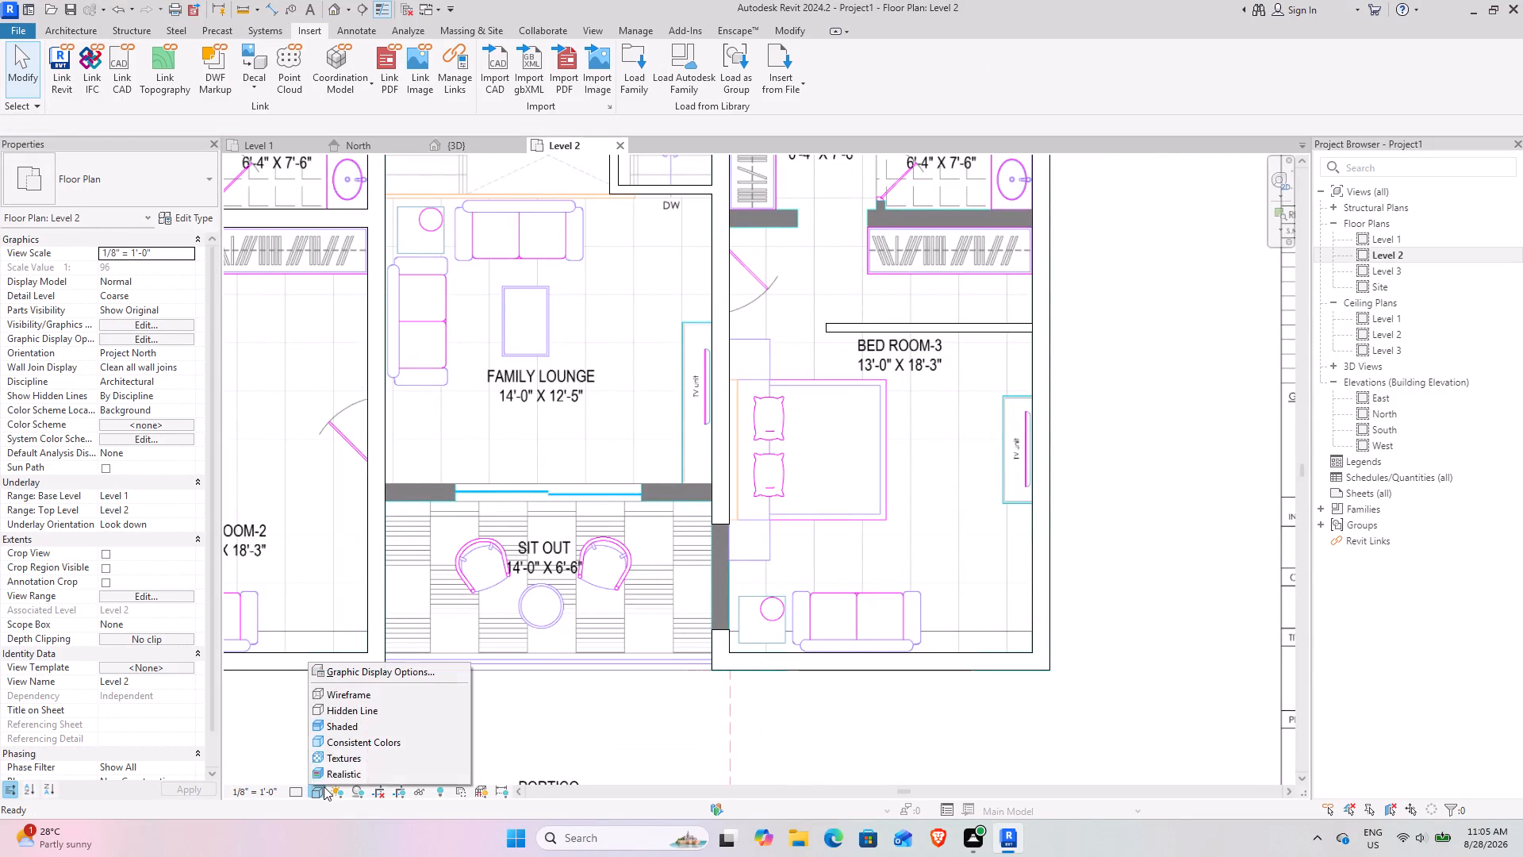
{"action": "left_click", "coordinate": [361, 688]}
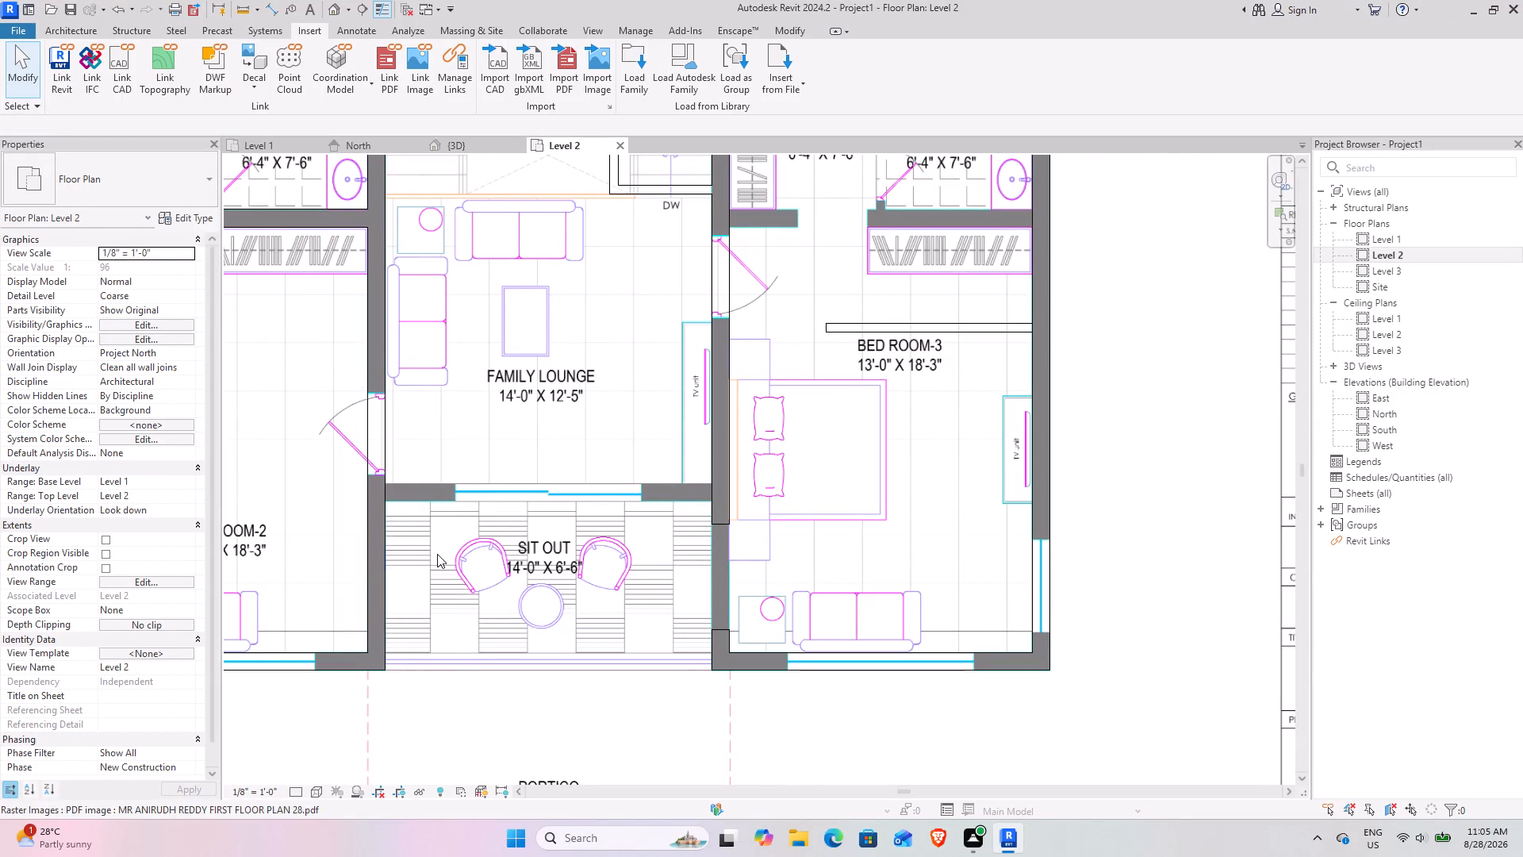
Extend the 9" wall between the Family Lounge and Bed Room-3 along the Sit Out to join the front wall section.
{"action": "middle_click_drag", "start_coordinate": [470, 561], "coordinate": [523, 656]}
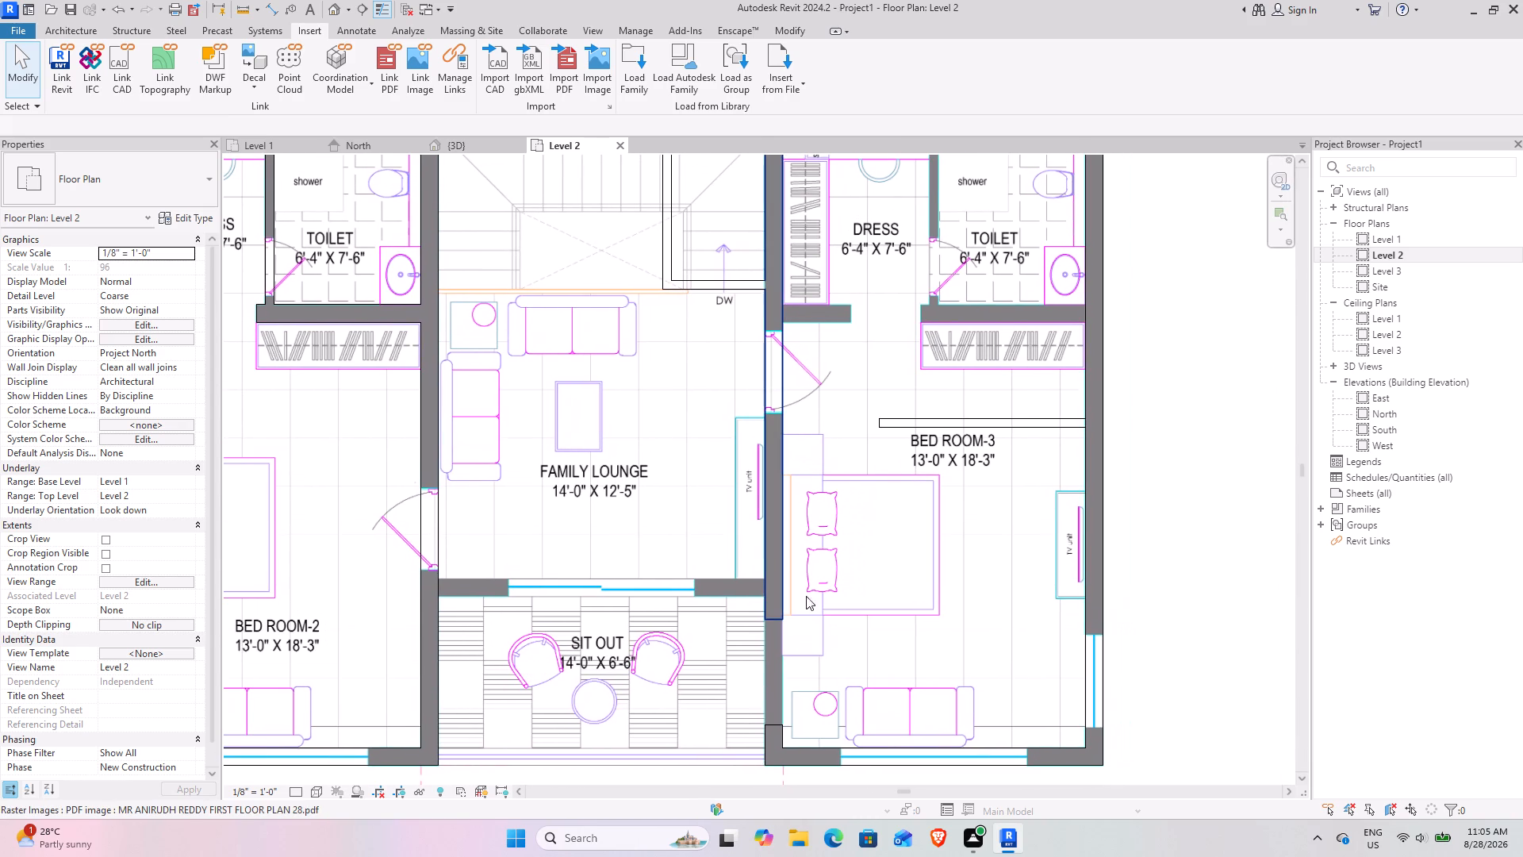
{"action": "middle_click_drag", "start_coordinate": [673, 632], "coordinate": [544, 581]}
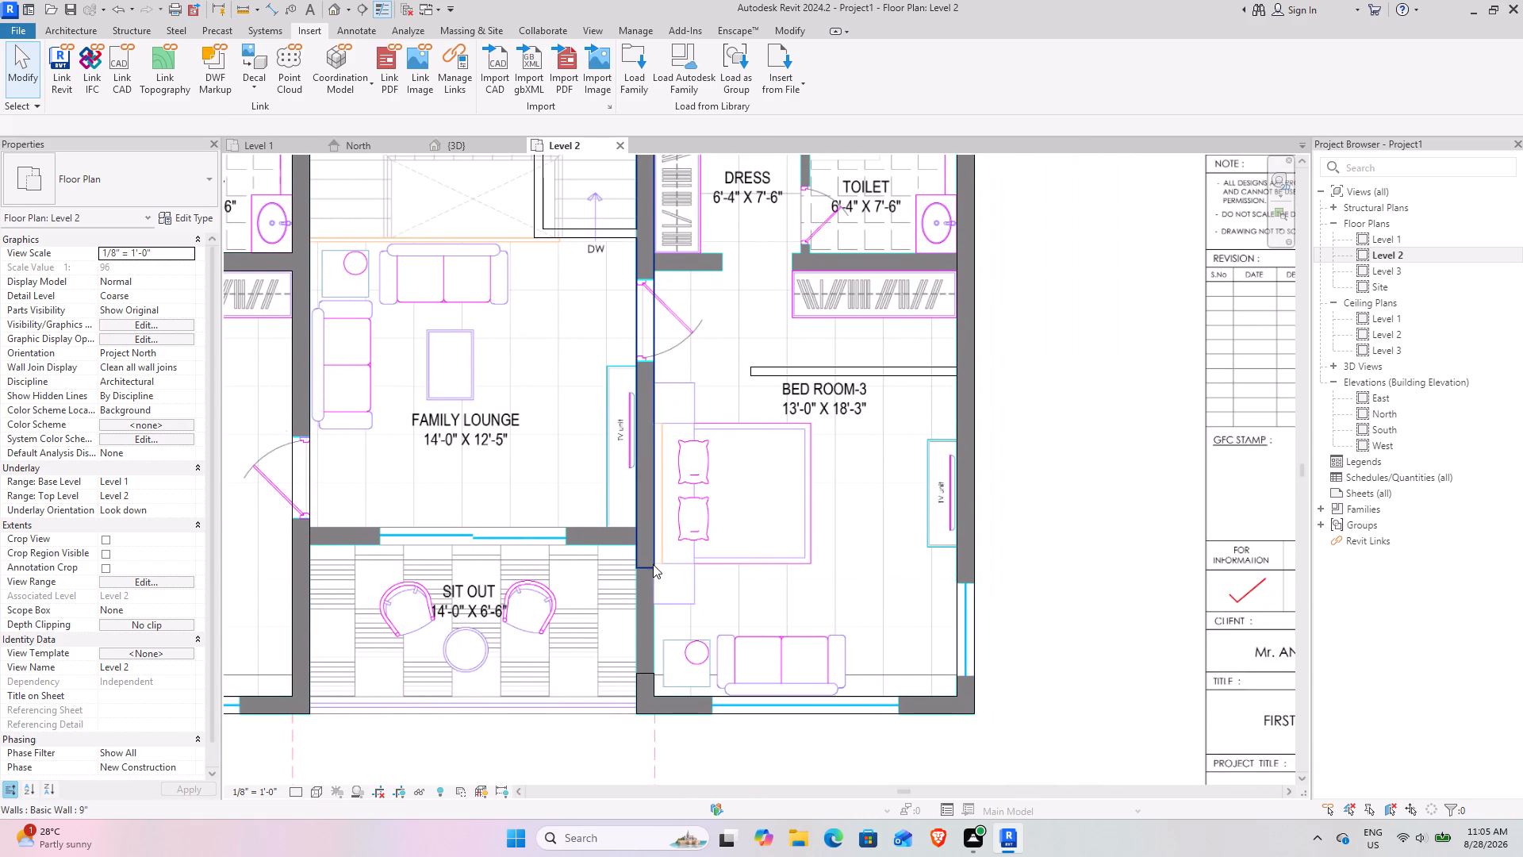
{"action": "left_click", "coordinate": [653, 564]}
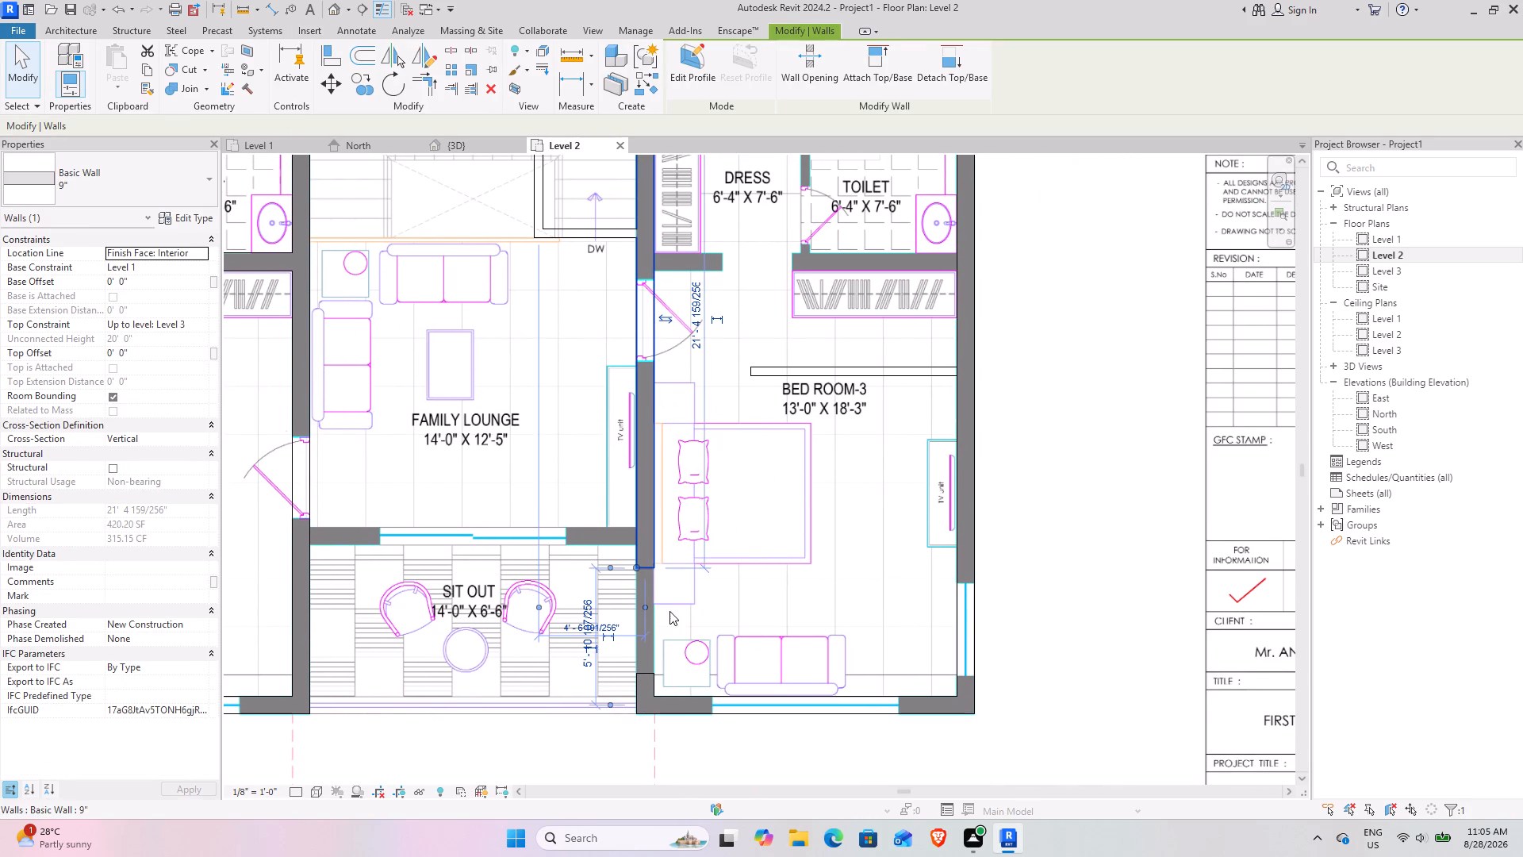
{"action": "left_click_drag", "start_coordinate": [635, 569], "coordinate": [630, 682]}
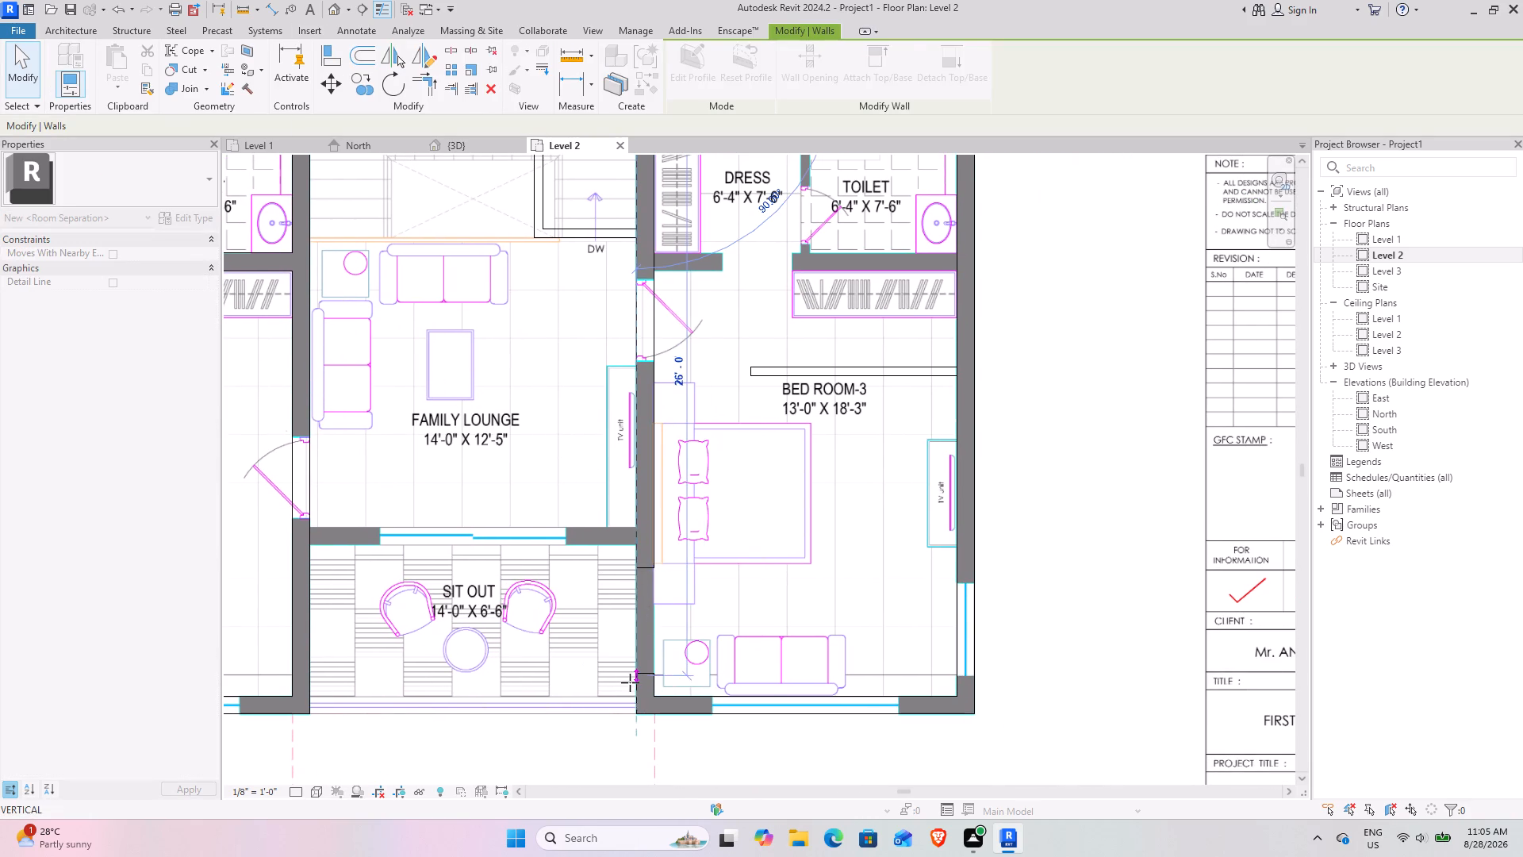
{"action": "left_click_drag", "start_coordinate": [630, 682], "coordinate": [629, 681]}
{"action": "scroll", "coordinate": [656, 664], "scroll_direction": "up", "scroll_amount": 4}
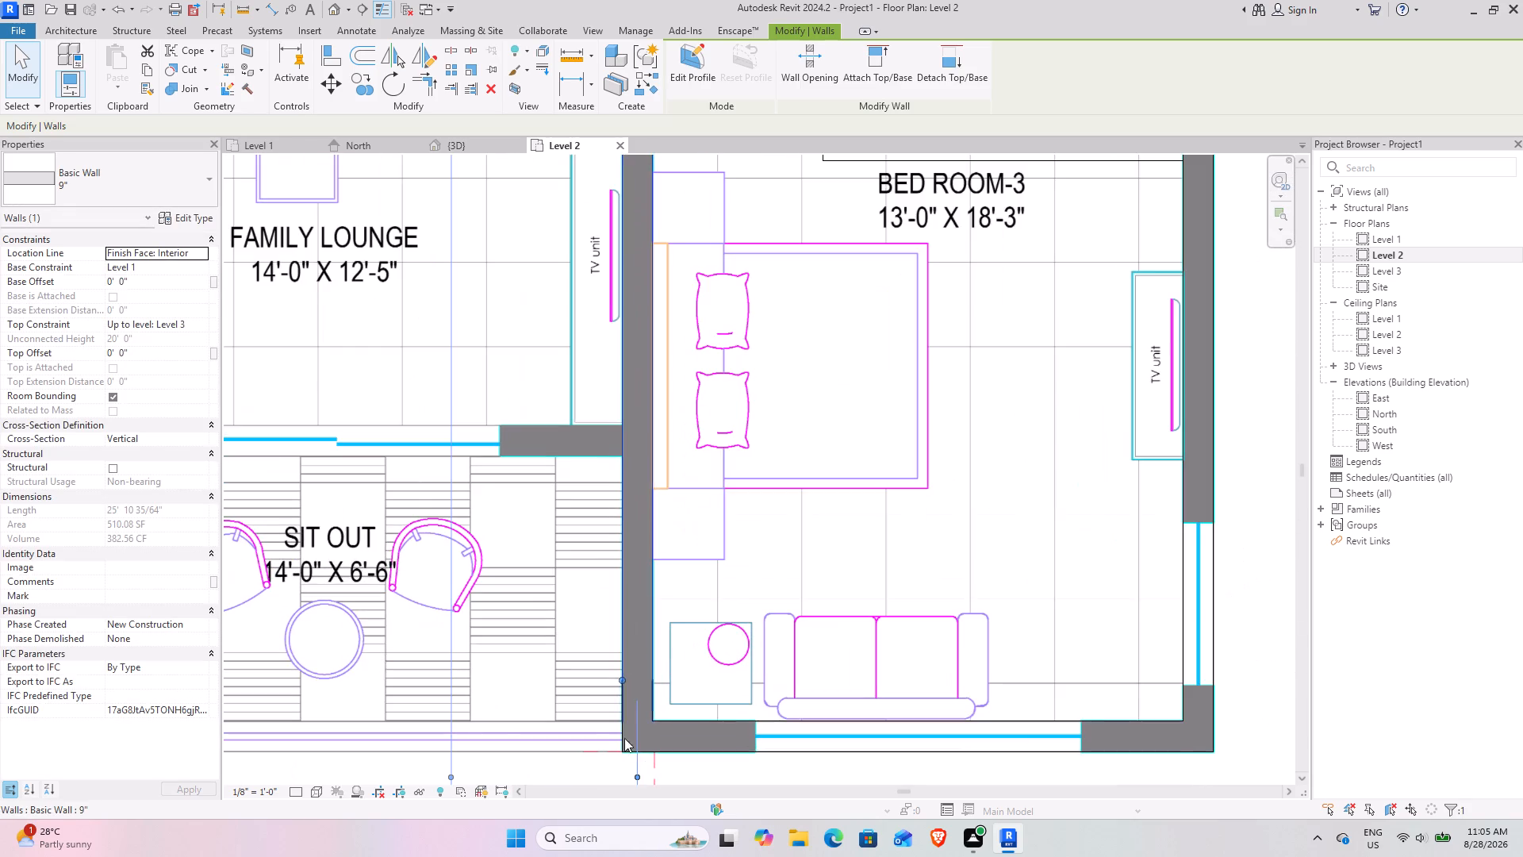
{"action": "scroll", "coordinate": [670, 701], "scroll_direction": "down", "scroll_amount": 4}
{"action": "middle_click_drag", "start_coordinate": [645, 678], "coordinate": [708, 606]}
{"action": "left_click", "coordinate": [492, 727]}
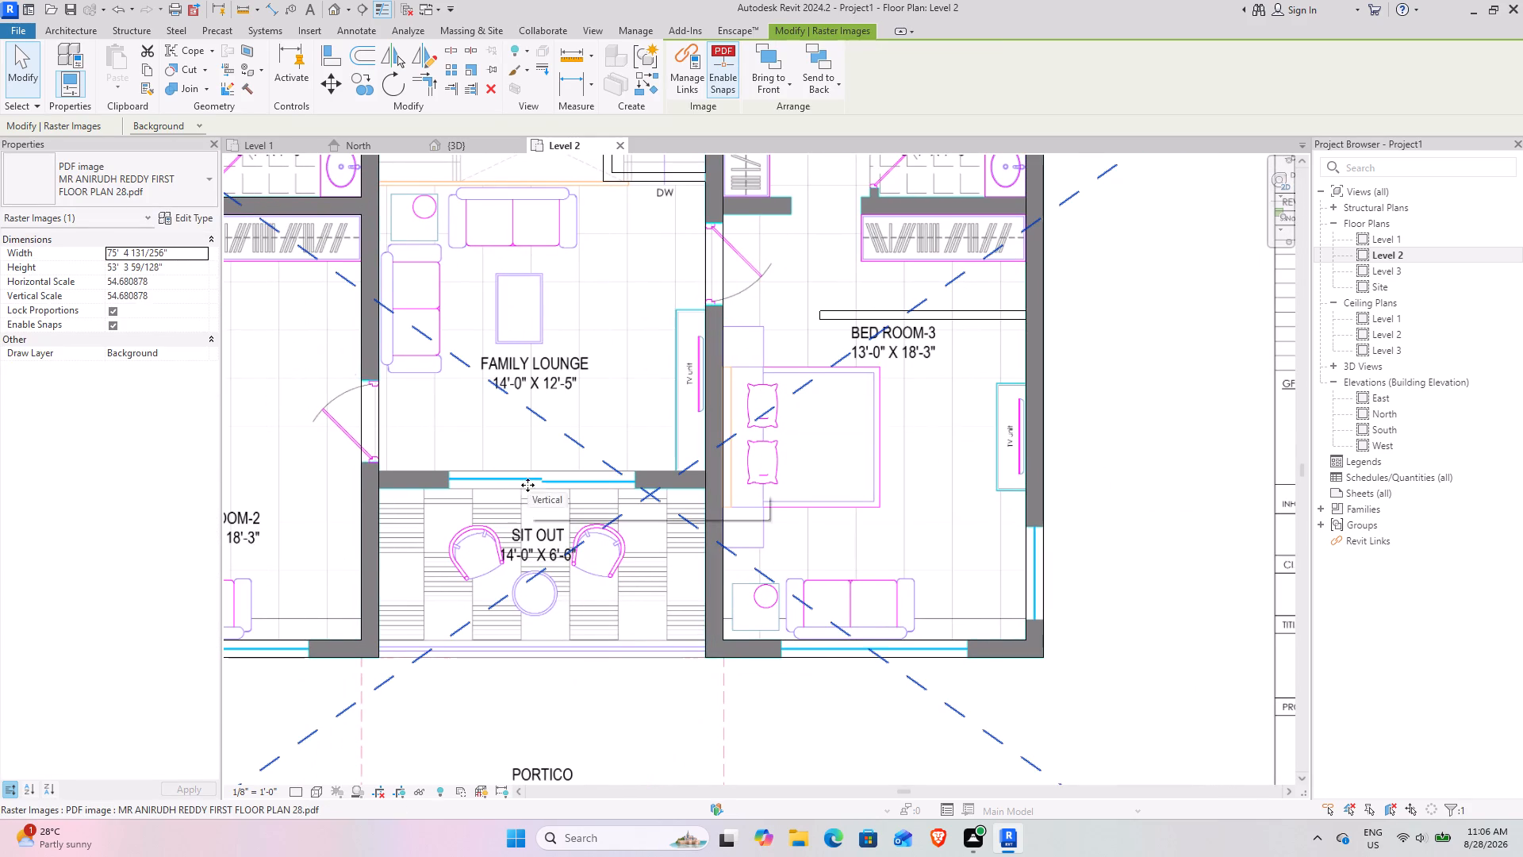
{"action": "left_click", "coordinate": [10, 66]}
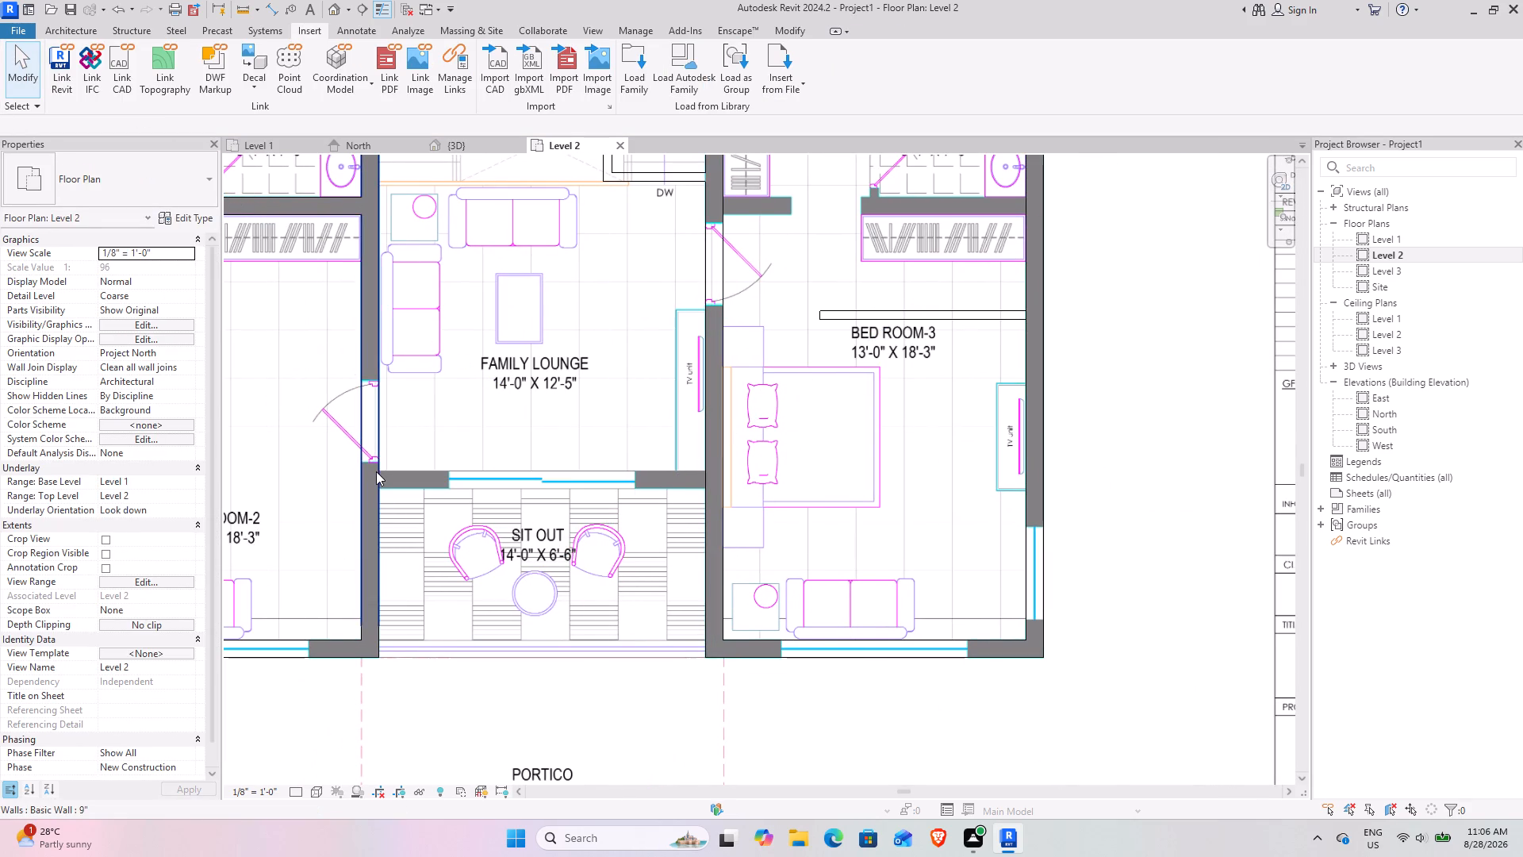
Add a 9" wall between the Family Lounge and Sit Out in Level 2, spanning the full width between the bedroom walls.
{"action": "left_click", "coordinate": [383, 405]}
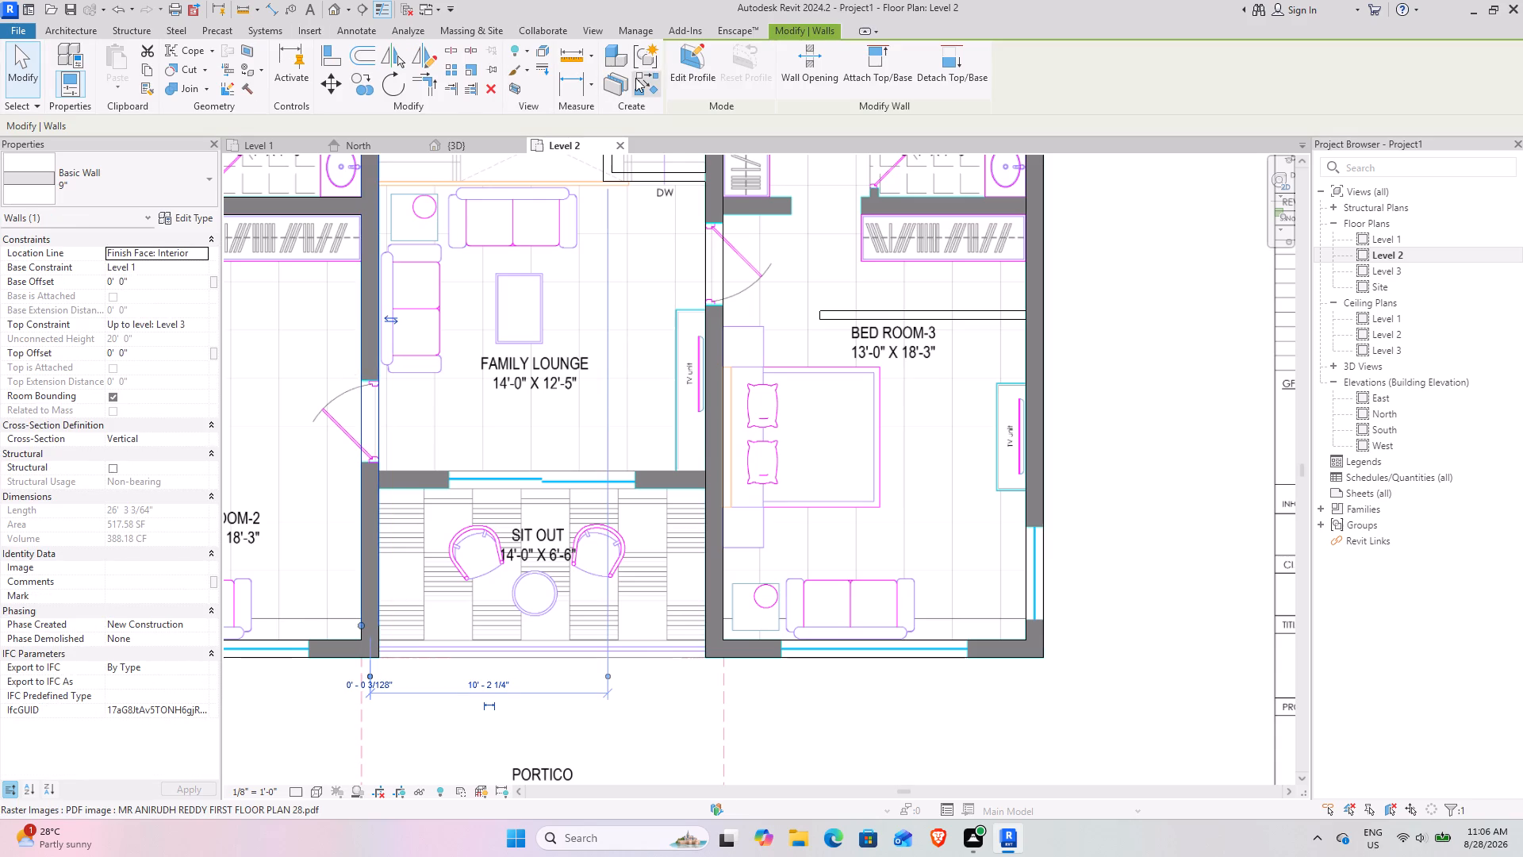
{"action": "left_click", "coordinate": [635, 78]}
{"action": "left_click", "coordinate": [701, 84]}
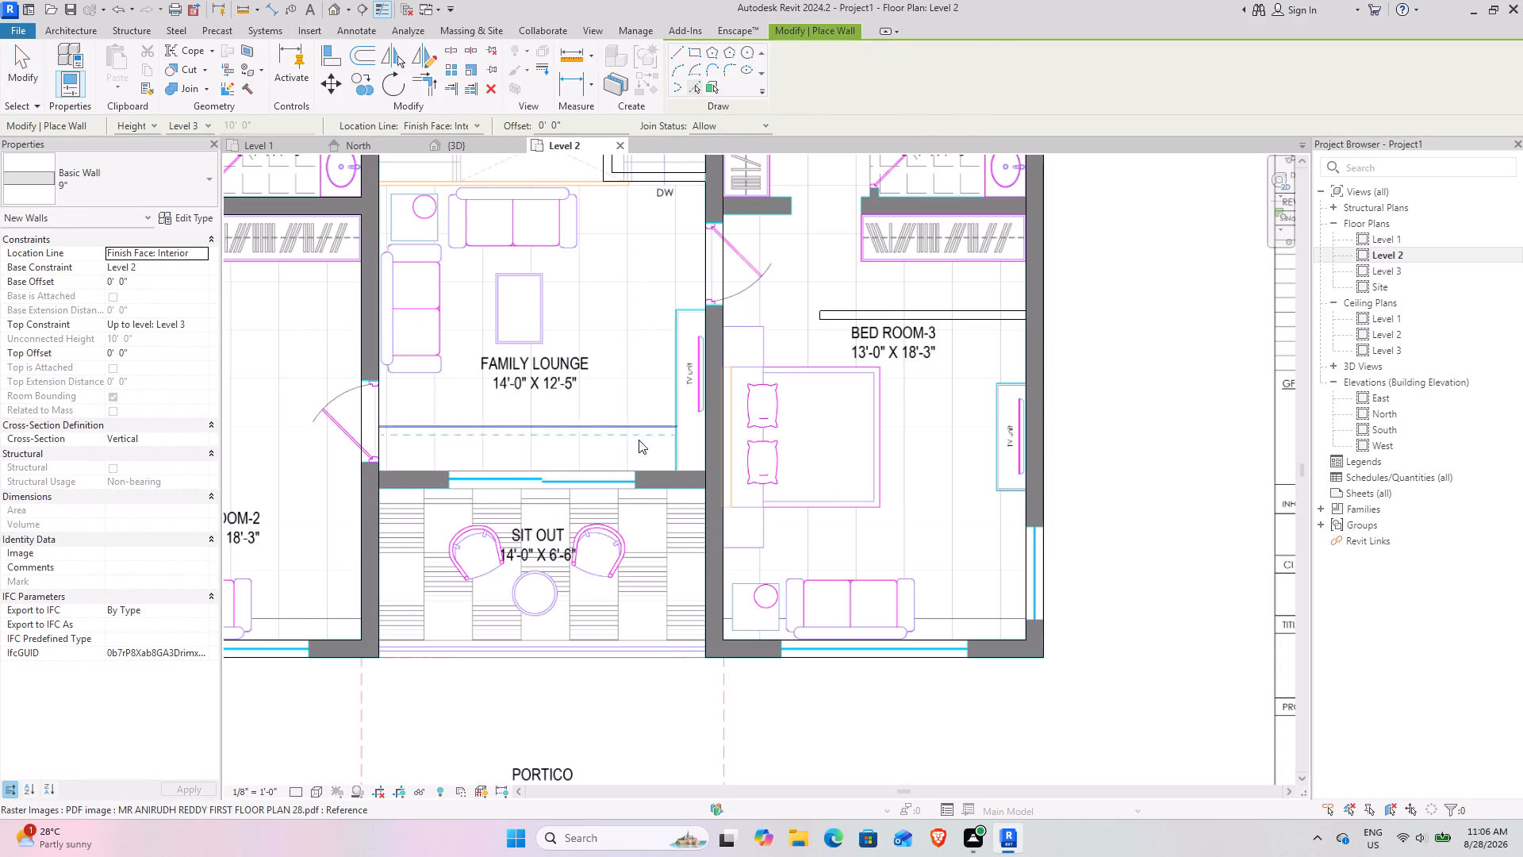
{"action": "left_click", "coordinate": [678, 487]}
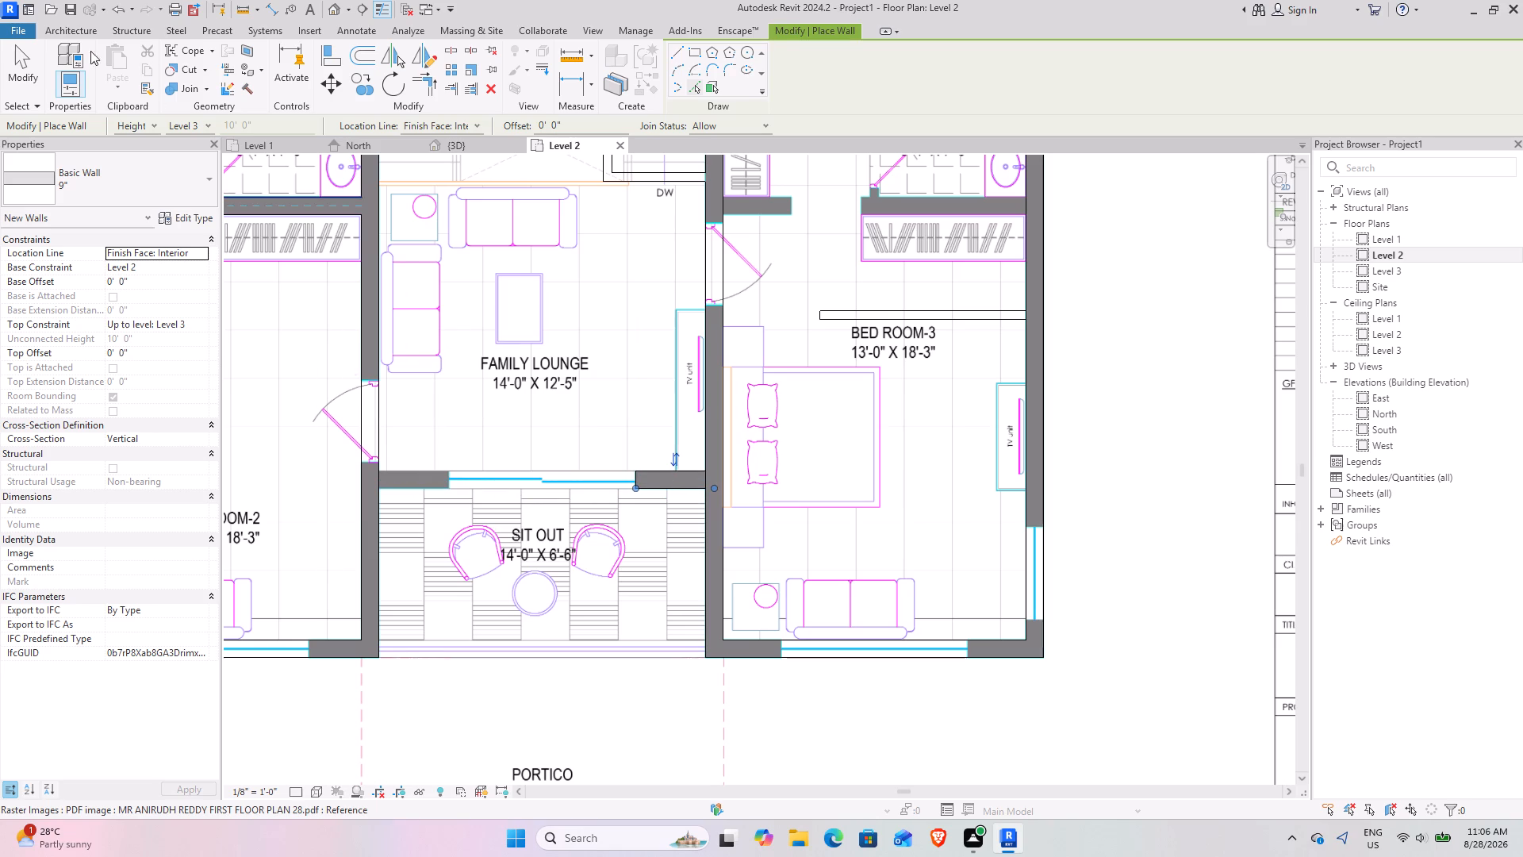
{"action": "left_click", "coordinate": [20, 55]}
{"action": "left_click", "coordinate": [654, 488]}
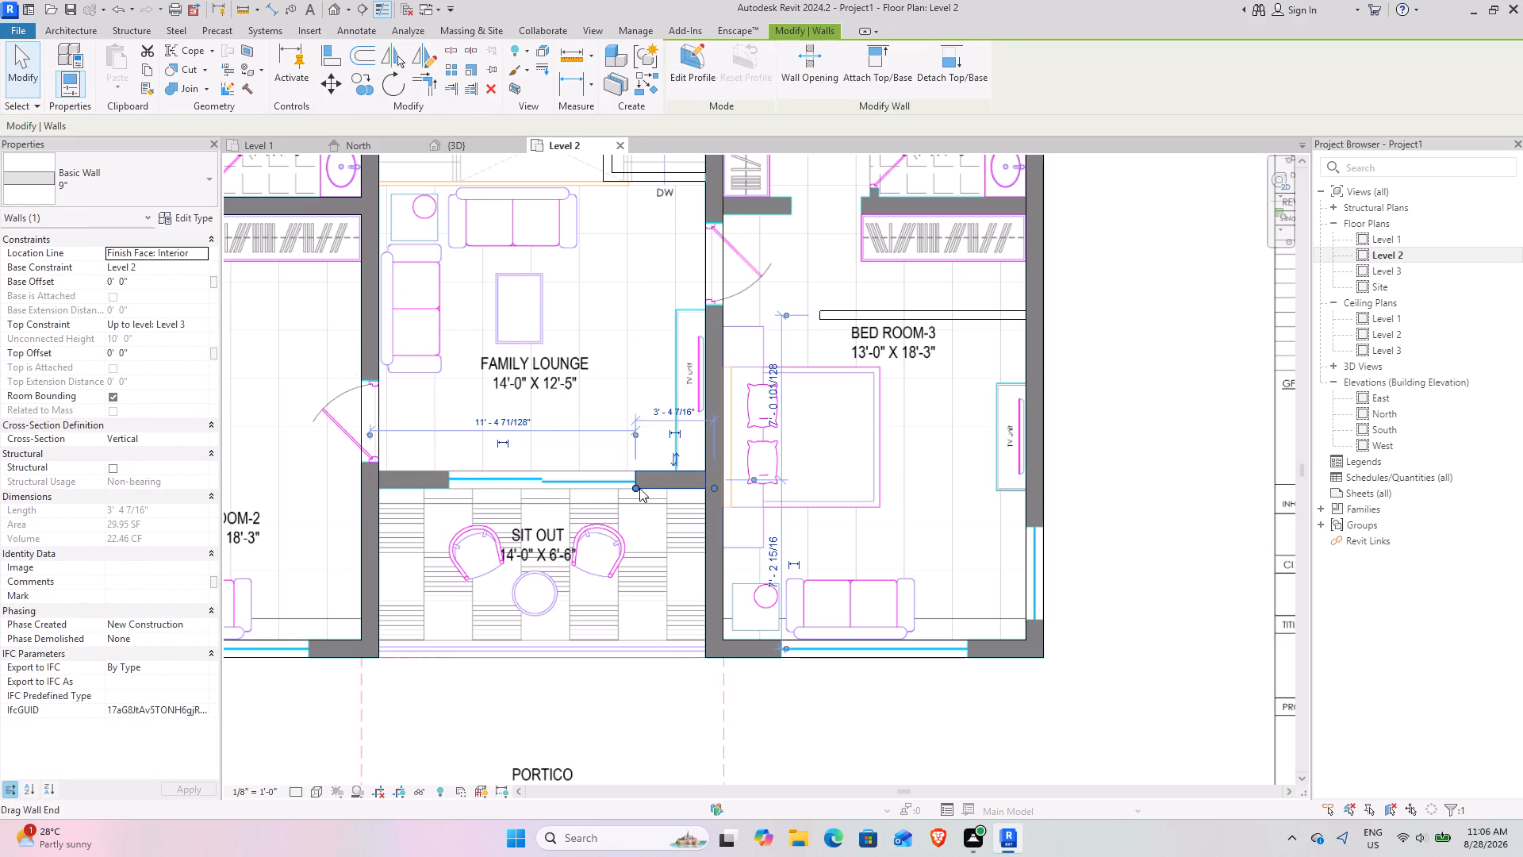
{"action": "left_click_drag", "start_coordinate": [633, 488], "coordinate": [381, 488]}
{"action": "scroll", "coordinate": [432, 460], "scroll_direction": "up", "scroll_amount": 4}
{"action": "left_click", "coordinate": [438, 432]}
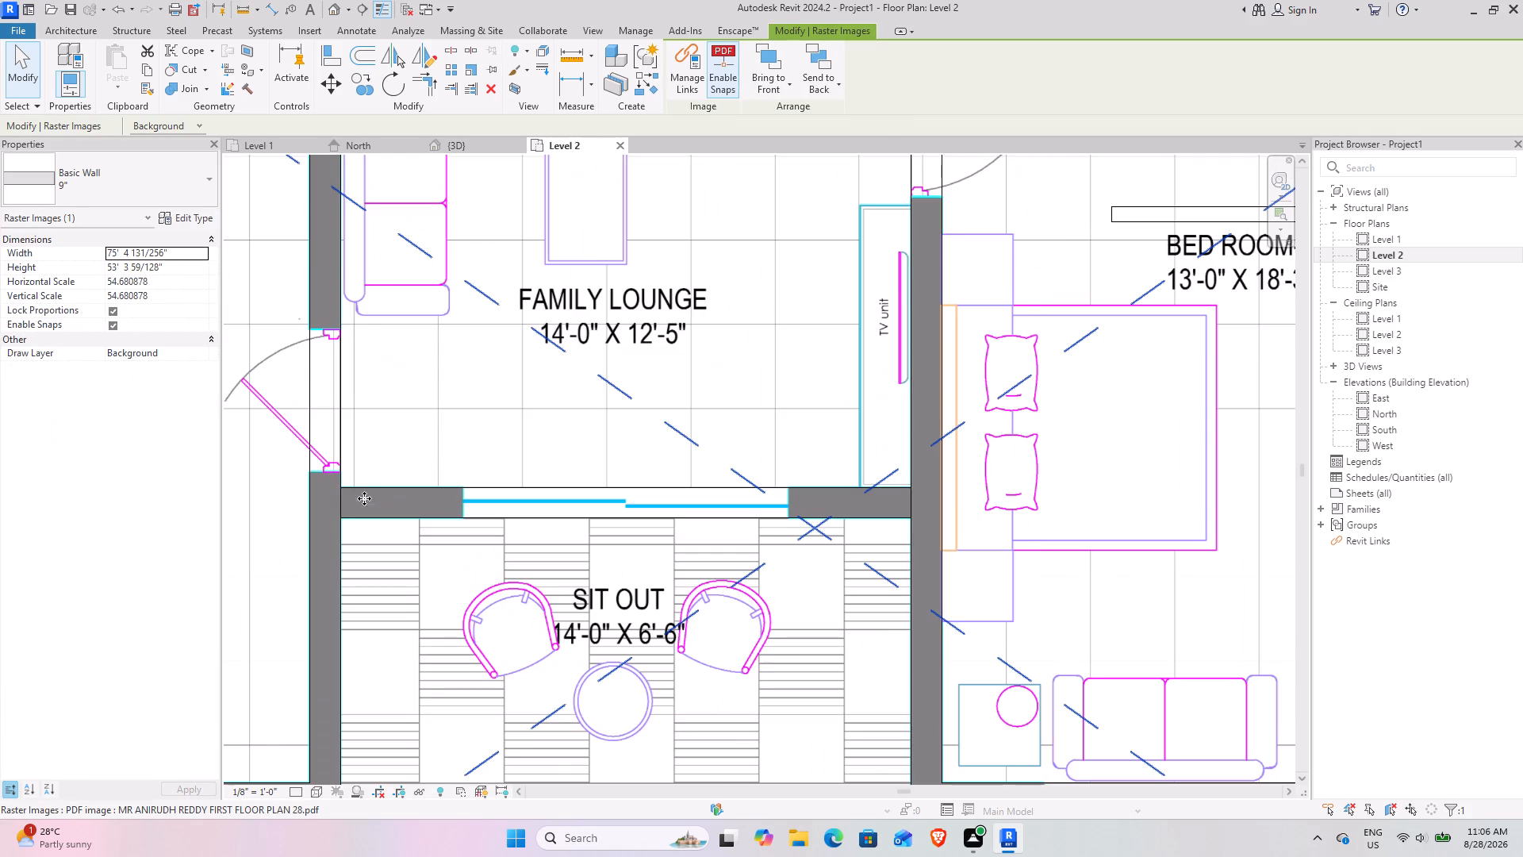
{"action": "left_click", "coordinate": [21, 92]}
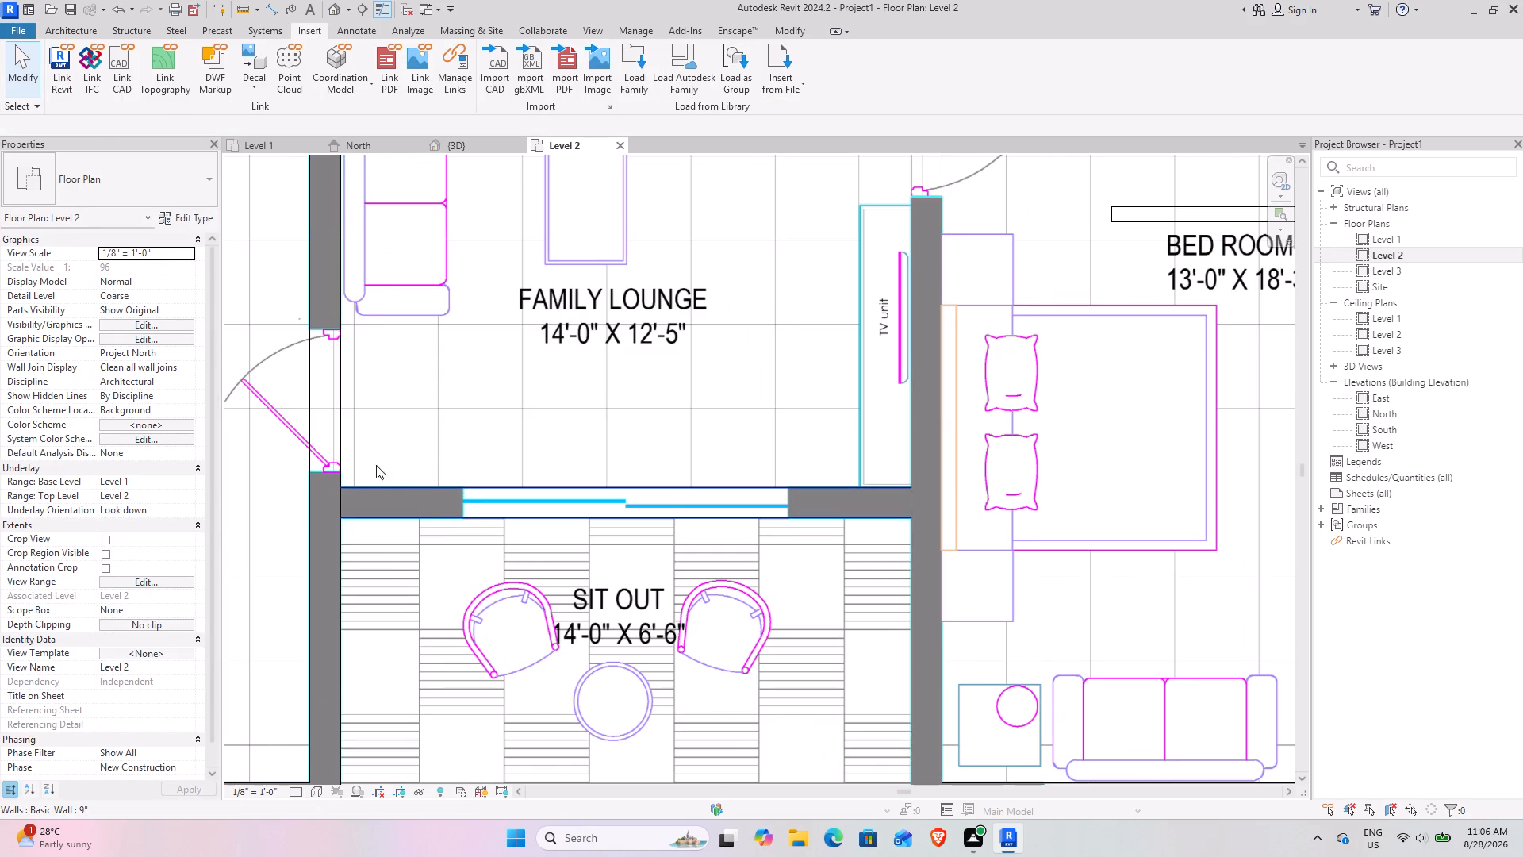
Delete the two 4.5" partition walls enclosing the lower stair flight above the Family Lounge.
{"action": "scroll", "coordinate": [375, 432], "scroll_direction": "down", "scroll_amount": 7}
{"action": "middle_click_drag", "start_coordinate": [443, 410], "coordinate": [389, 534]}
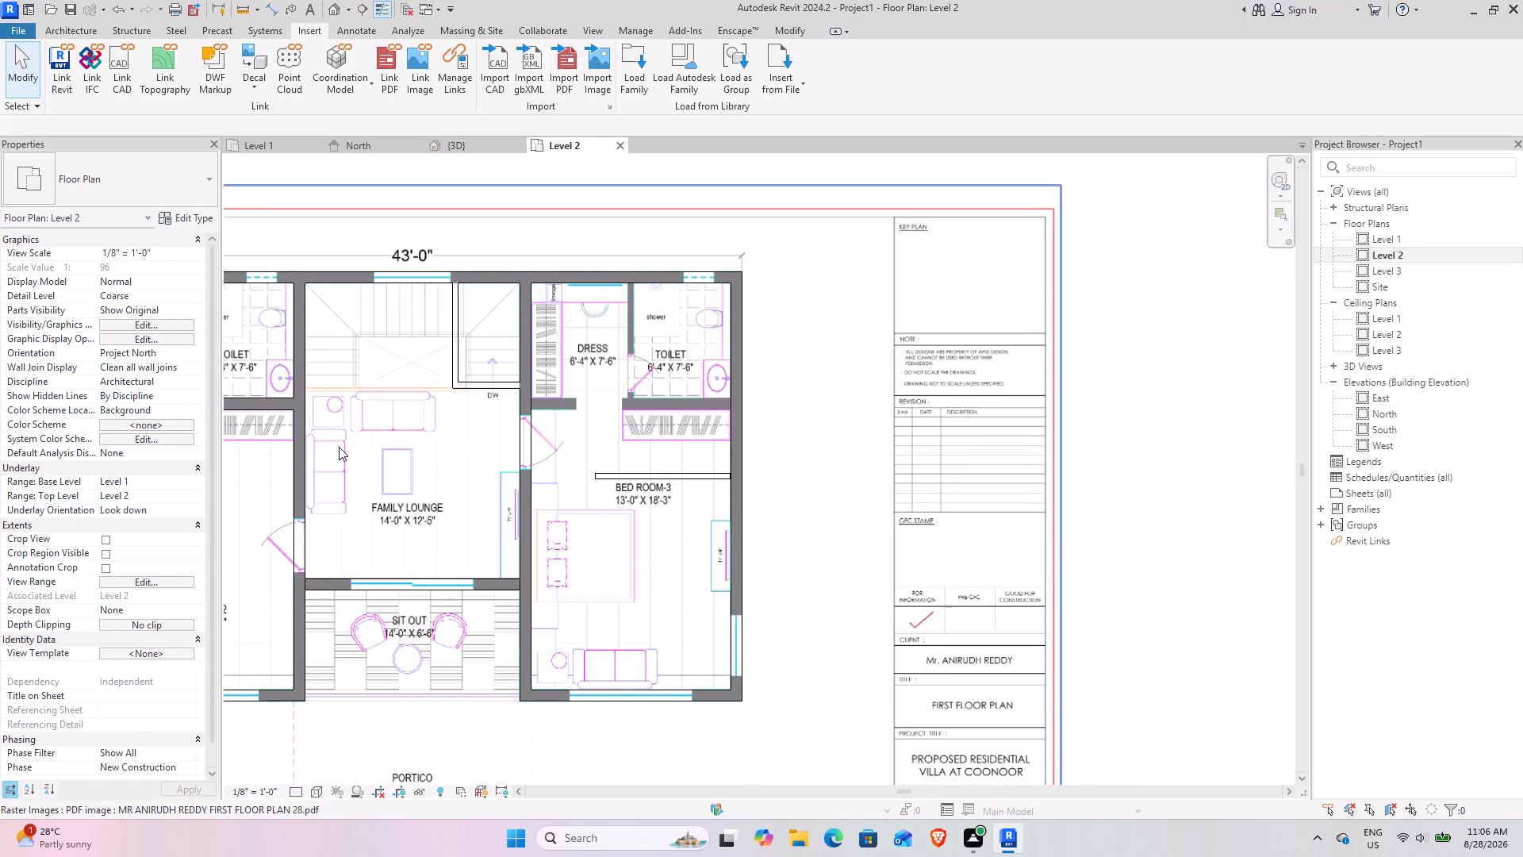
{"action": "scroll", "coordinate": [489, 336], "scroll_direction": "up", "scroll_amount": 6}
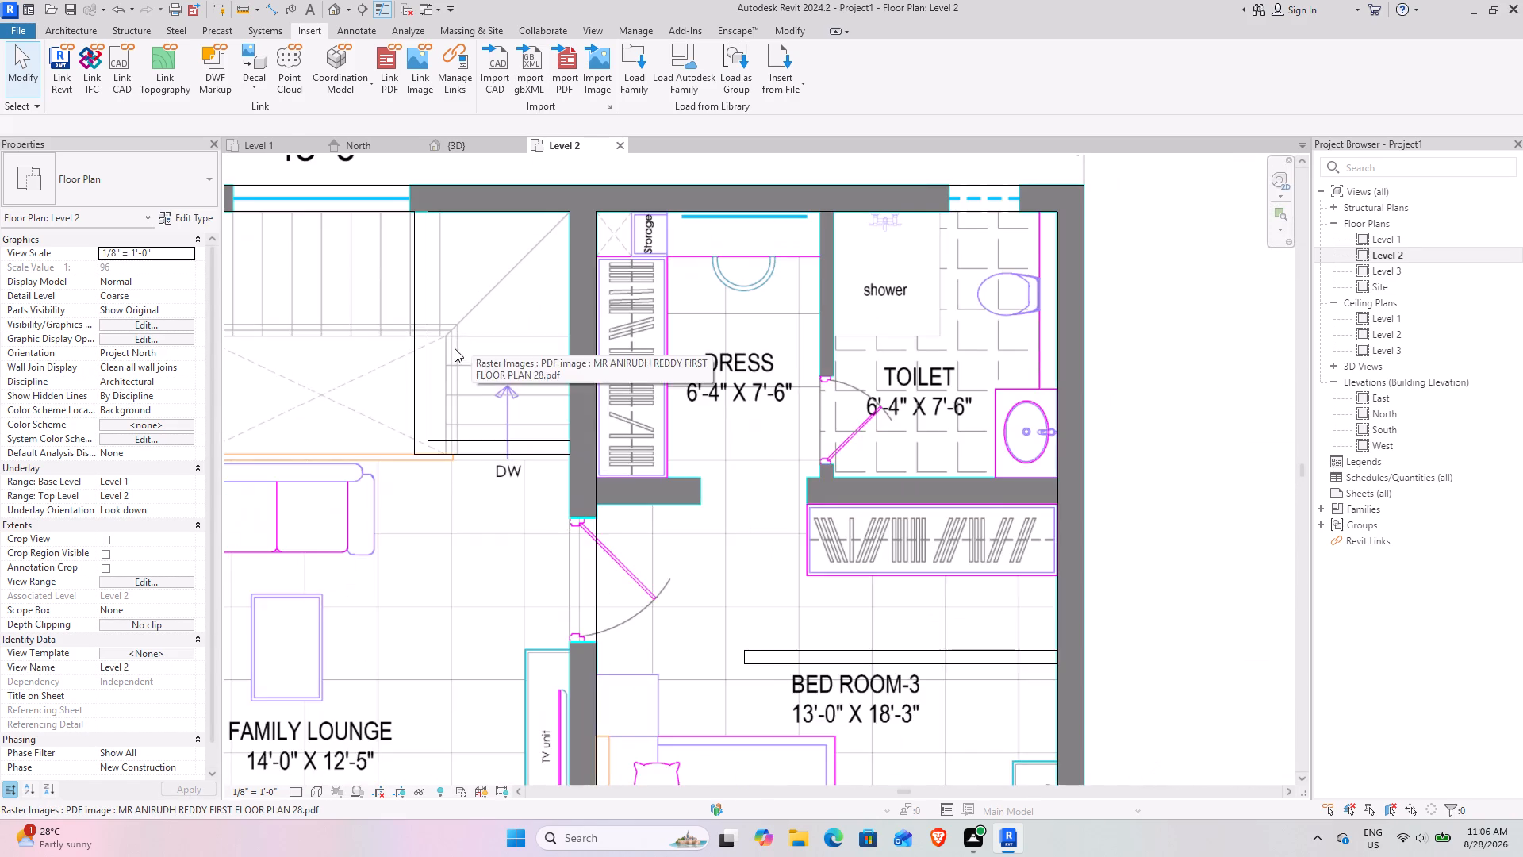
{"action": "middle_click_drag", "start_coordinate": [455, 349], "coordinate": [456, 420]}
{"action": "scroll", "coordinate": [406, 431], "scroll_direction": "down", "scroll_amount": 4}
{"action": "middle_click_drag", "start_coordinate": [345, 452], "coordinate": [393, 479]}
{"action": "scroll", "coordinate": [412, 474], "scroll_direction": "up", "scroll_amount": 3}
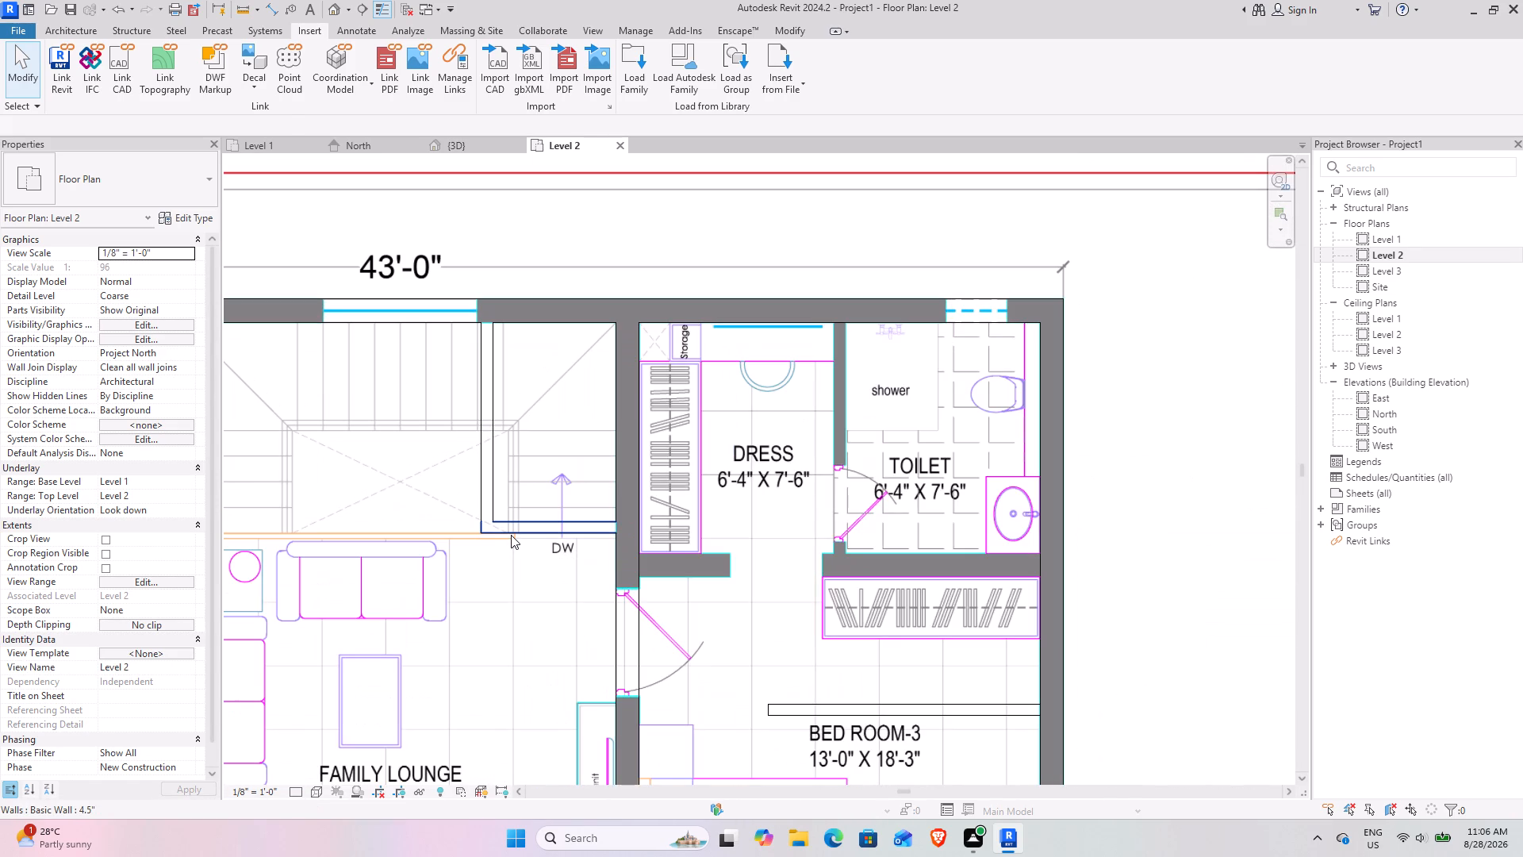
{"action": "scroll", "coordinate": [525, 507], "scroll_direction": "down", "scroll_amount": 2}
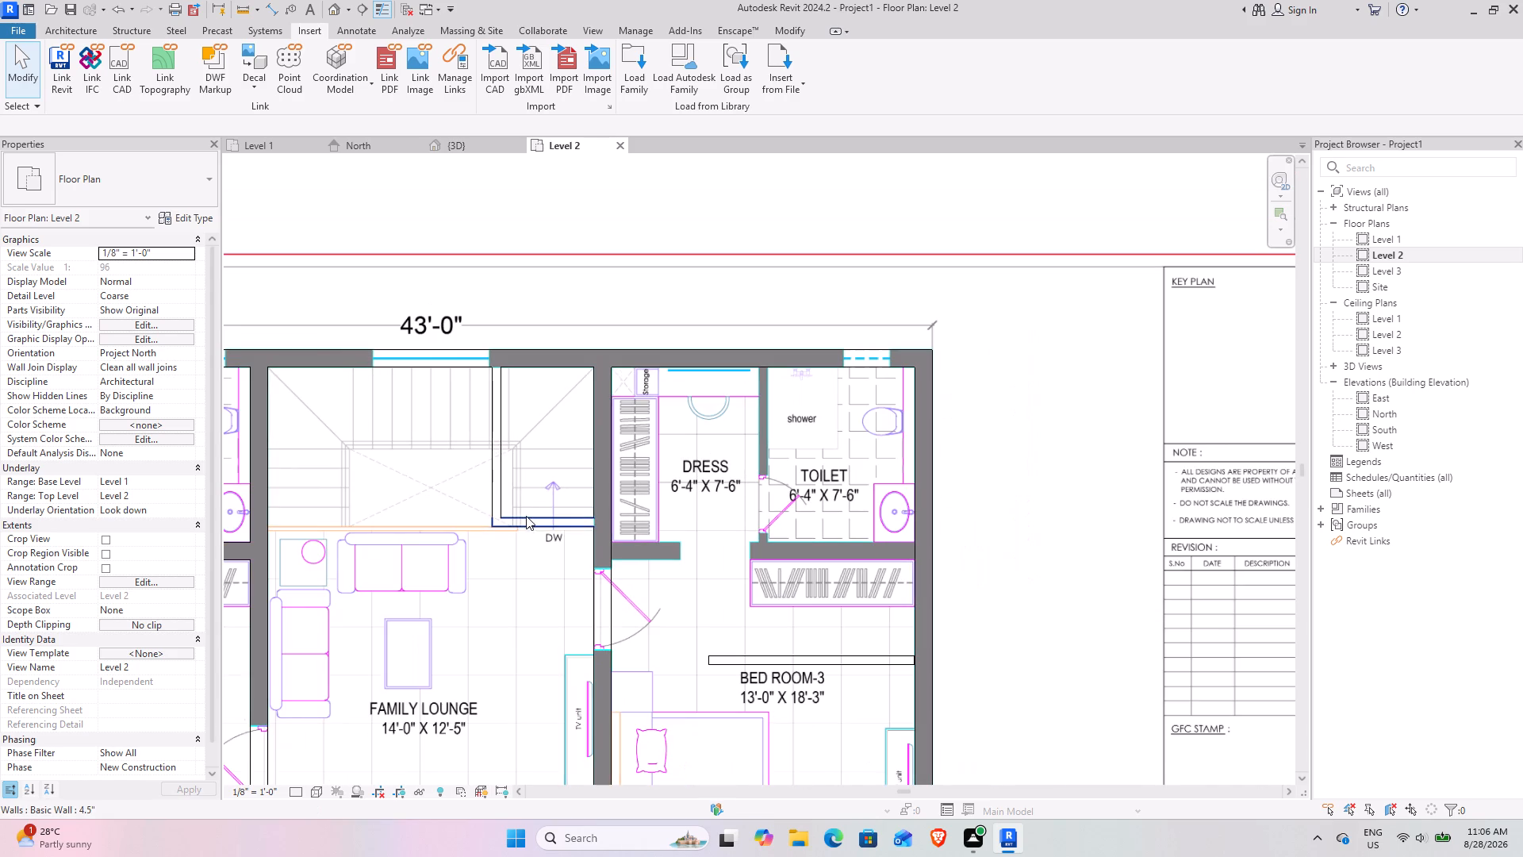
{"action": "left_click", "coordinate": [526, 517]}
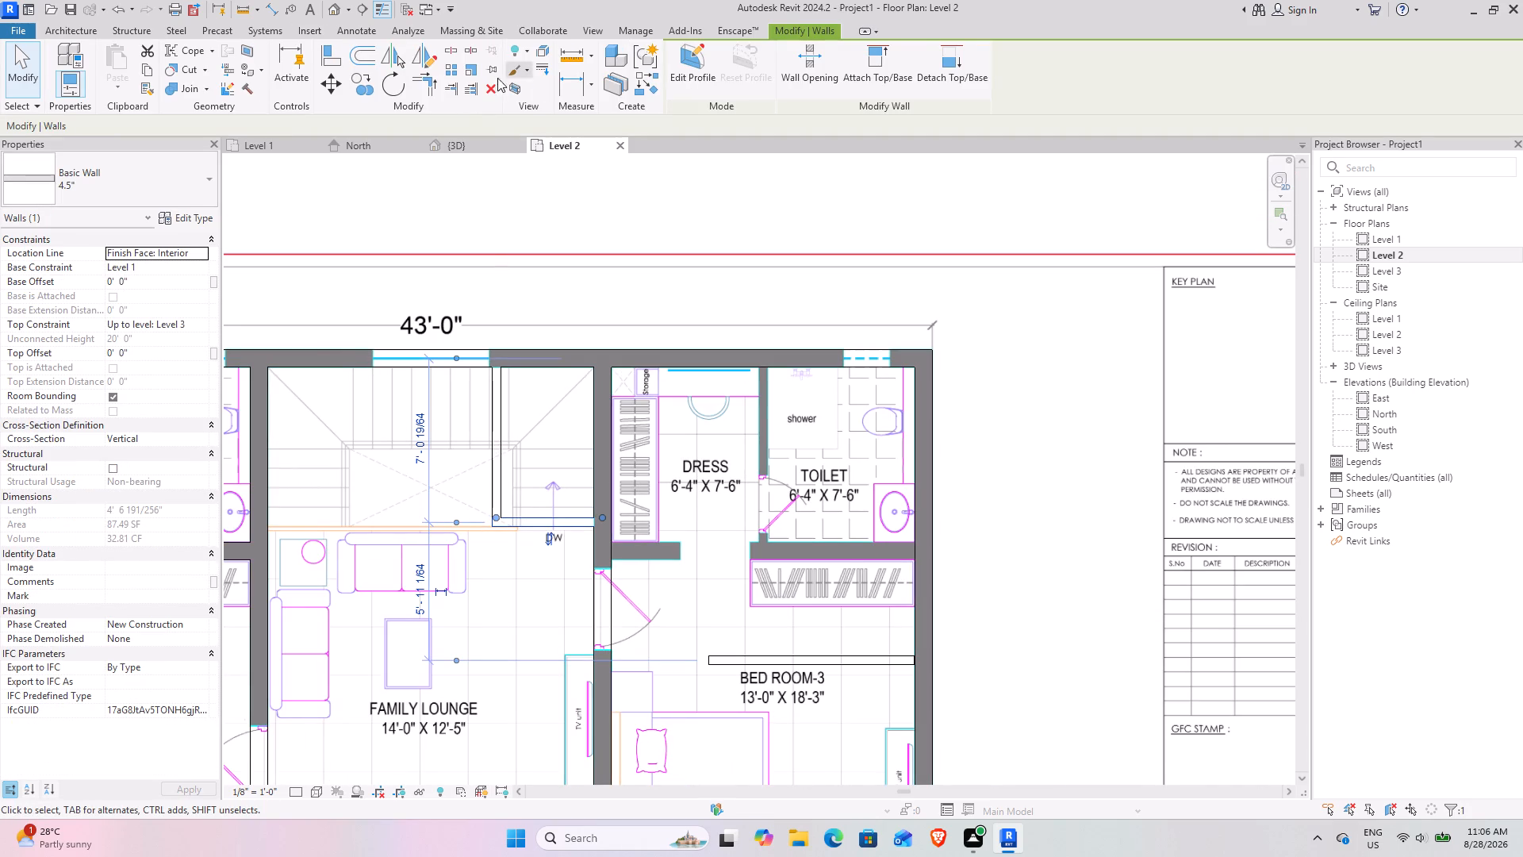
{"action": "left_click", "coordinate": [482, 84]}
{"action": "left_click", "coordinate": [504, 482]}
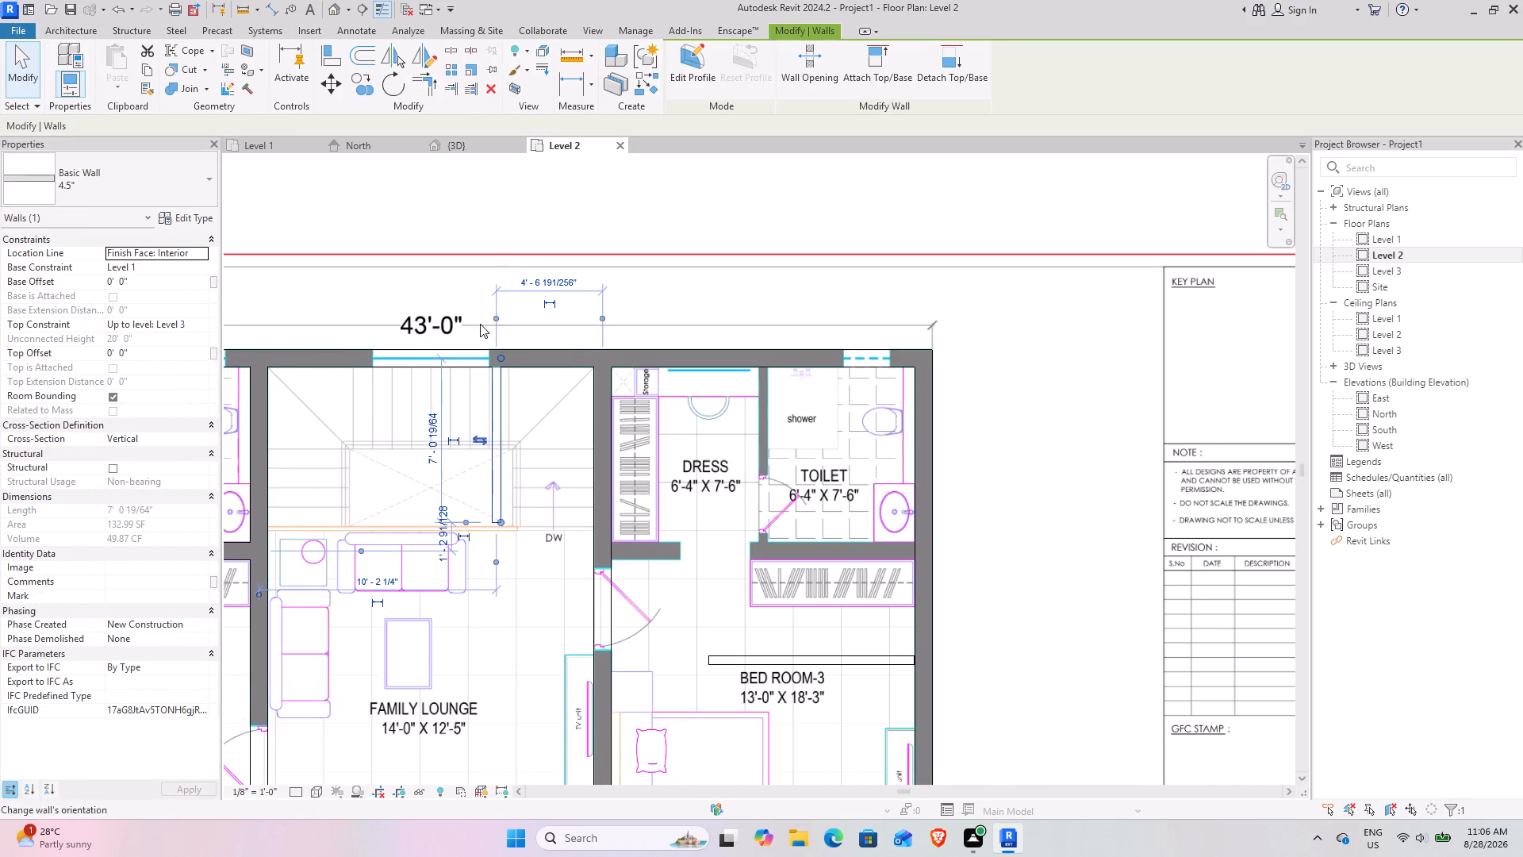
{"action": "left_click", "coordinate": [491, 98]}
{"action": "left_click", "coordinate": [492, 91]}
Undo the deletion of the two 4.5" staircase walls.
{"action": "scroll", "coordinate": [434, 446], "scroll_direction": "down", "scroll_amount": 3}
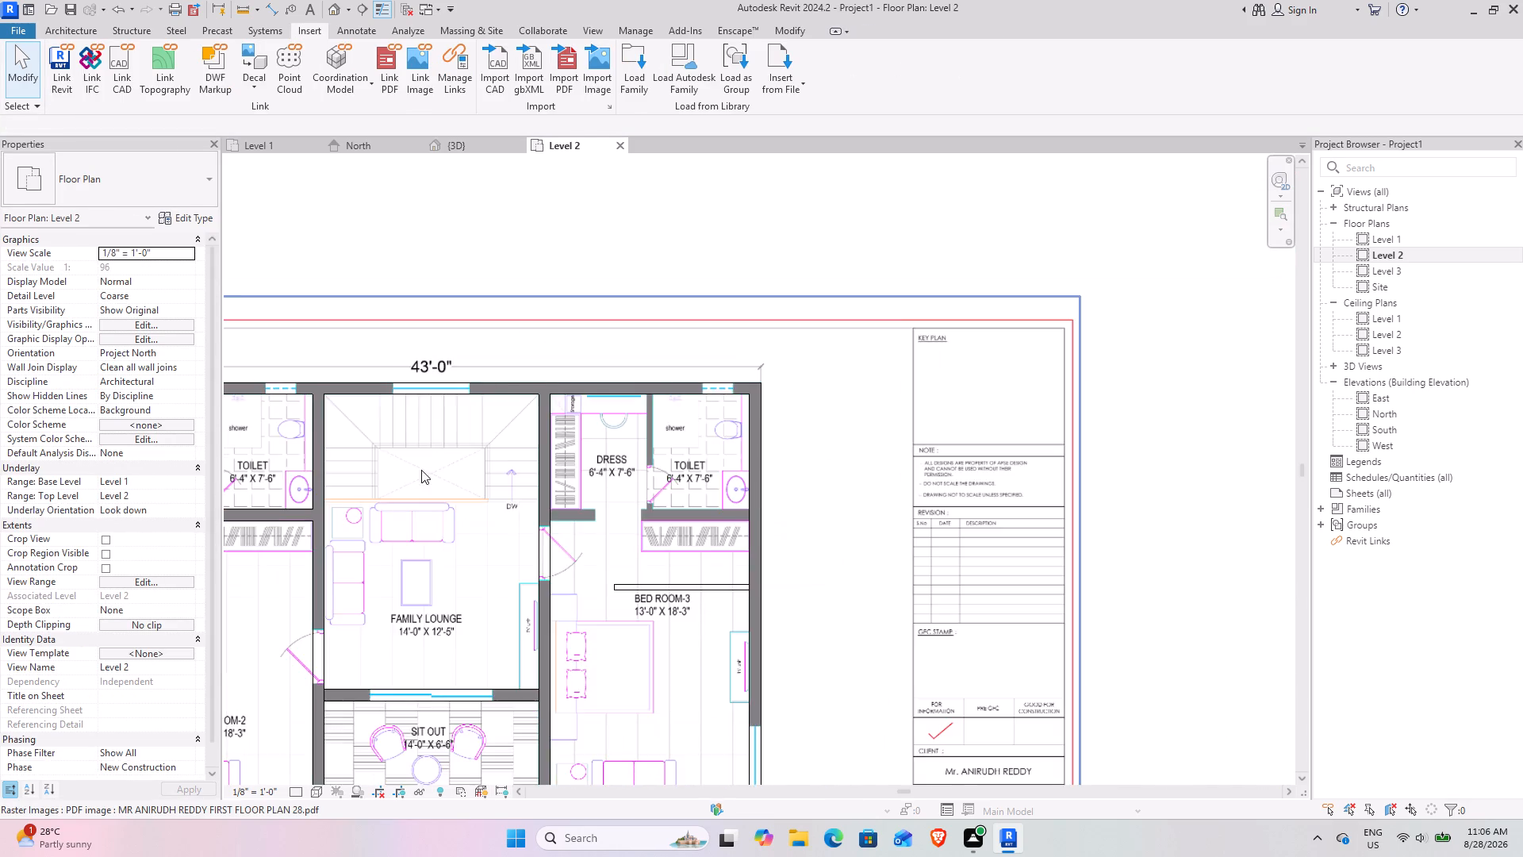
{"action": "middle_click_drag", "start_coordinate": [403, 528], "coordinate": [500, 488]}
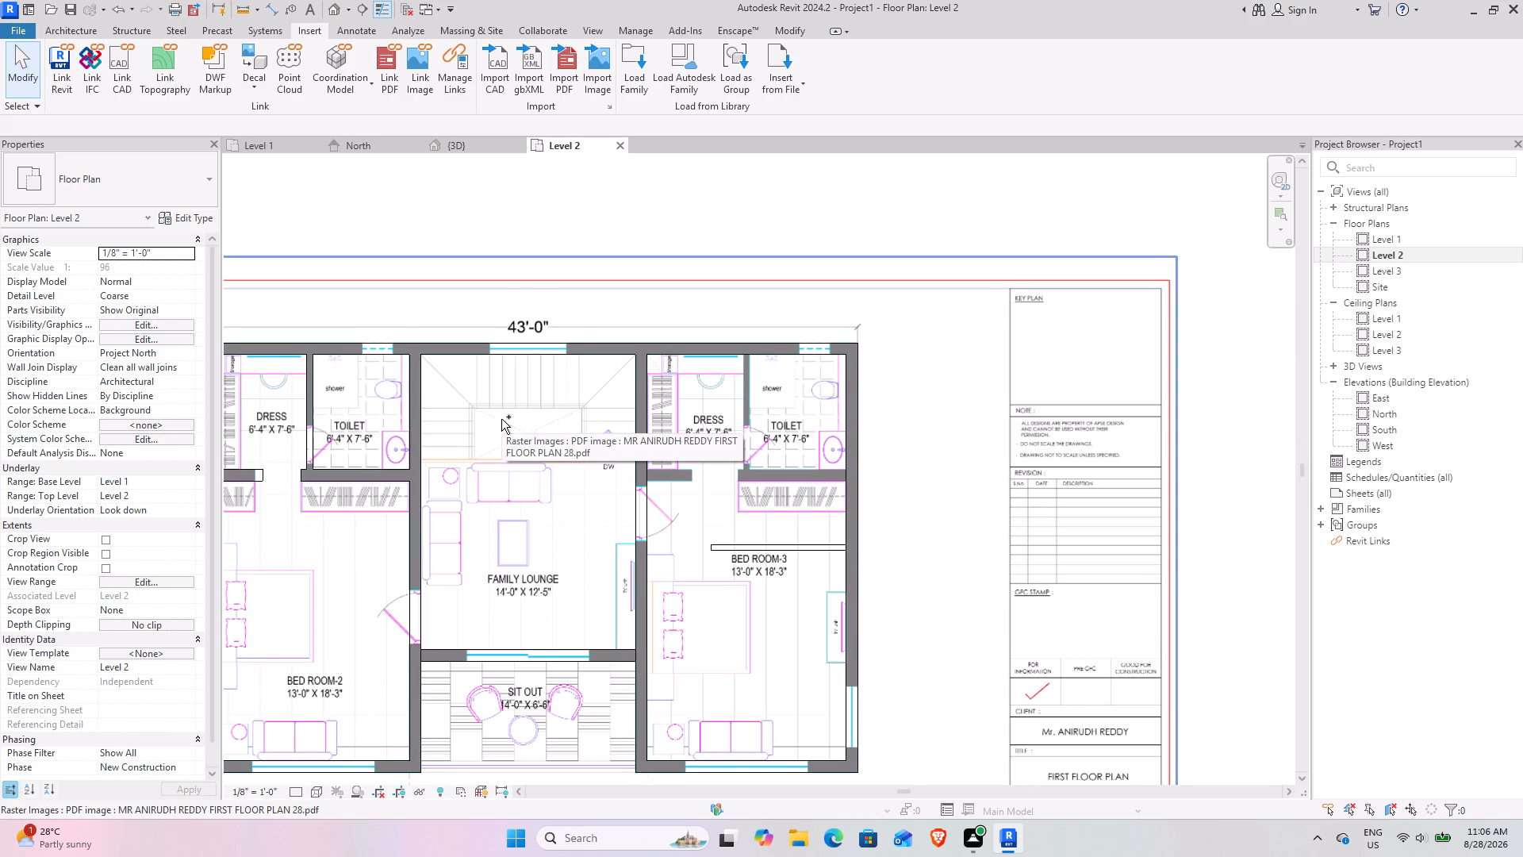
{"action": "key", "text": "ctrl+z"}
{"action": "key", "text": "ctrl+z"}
Undo the earlier Level 2 edits, the wall height change and the Level 3 creation, back to walls spanning Level 1 to Level 2.
{"action": "left_click", "coordinate": [535, 523]}
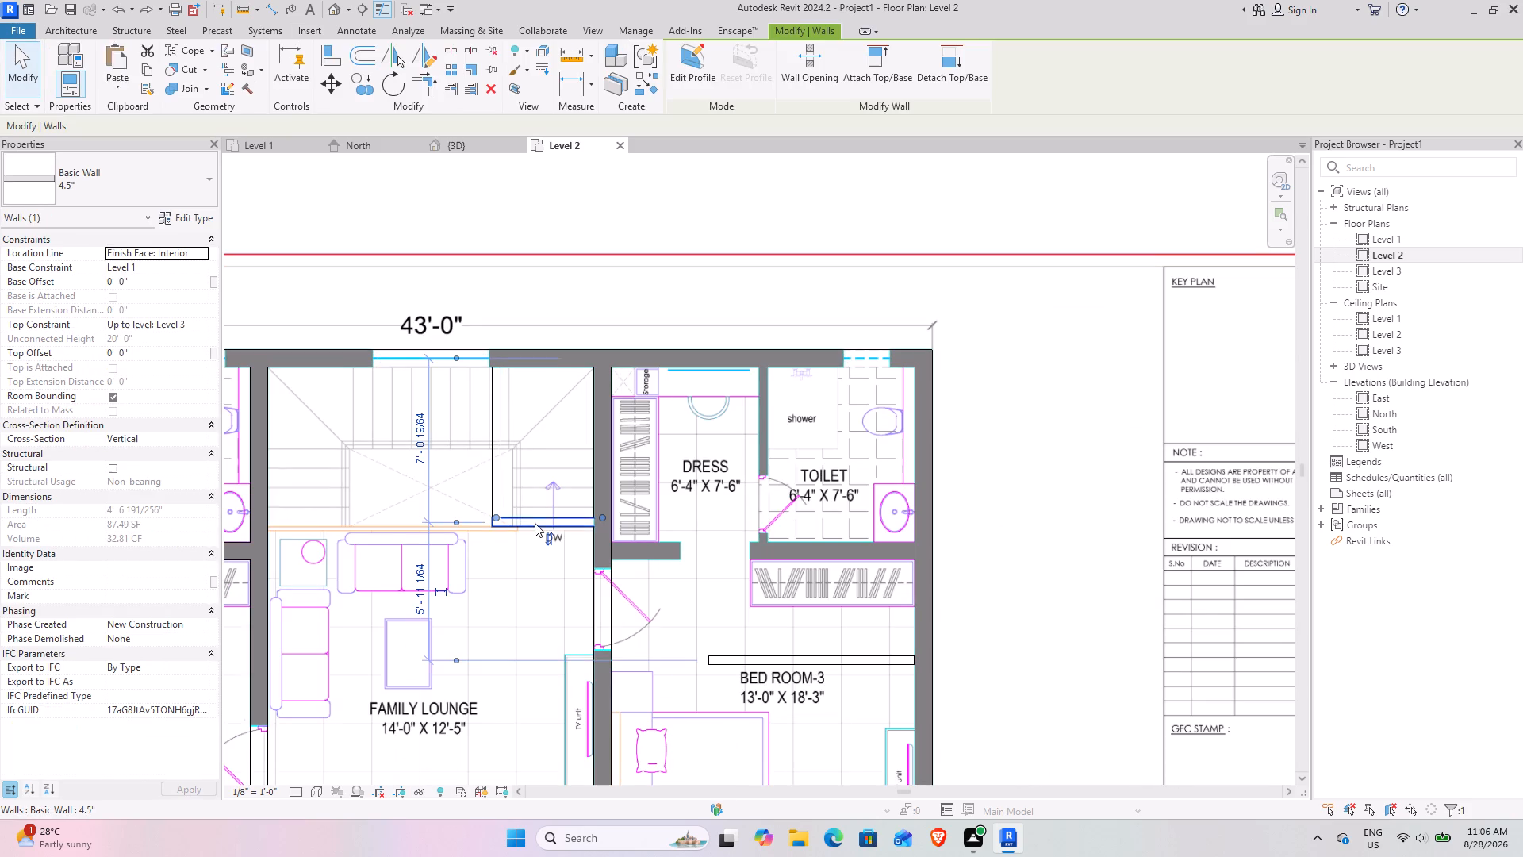
{"action": "scroll", "coordinate": [511, 561], "scroll_direction": "down", "scroll_amount": 4}
{"action": "middle_click_drag", "start_coordinate": [462, 575], "coordinate": [531, 443]}
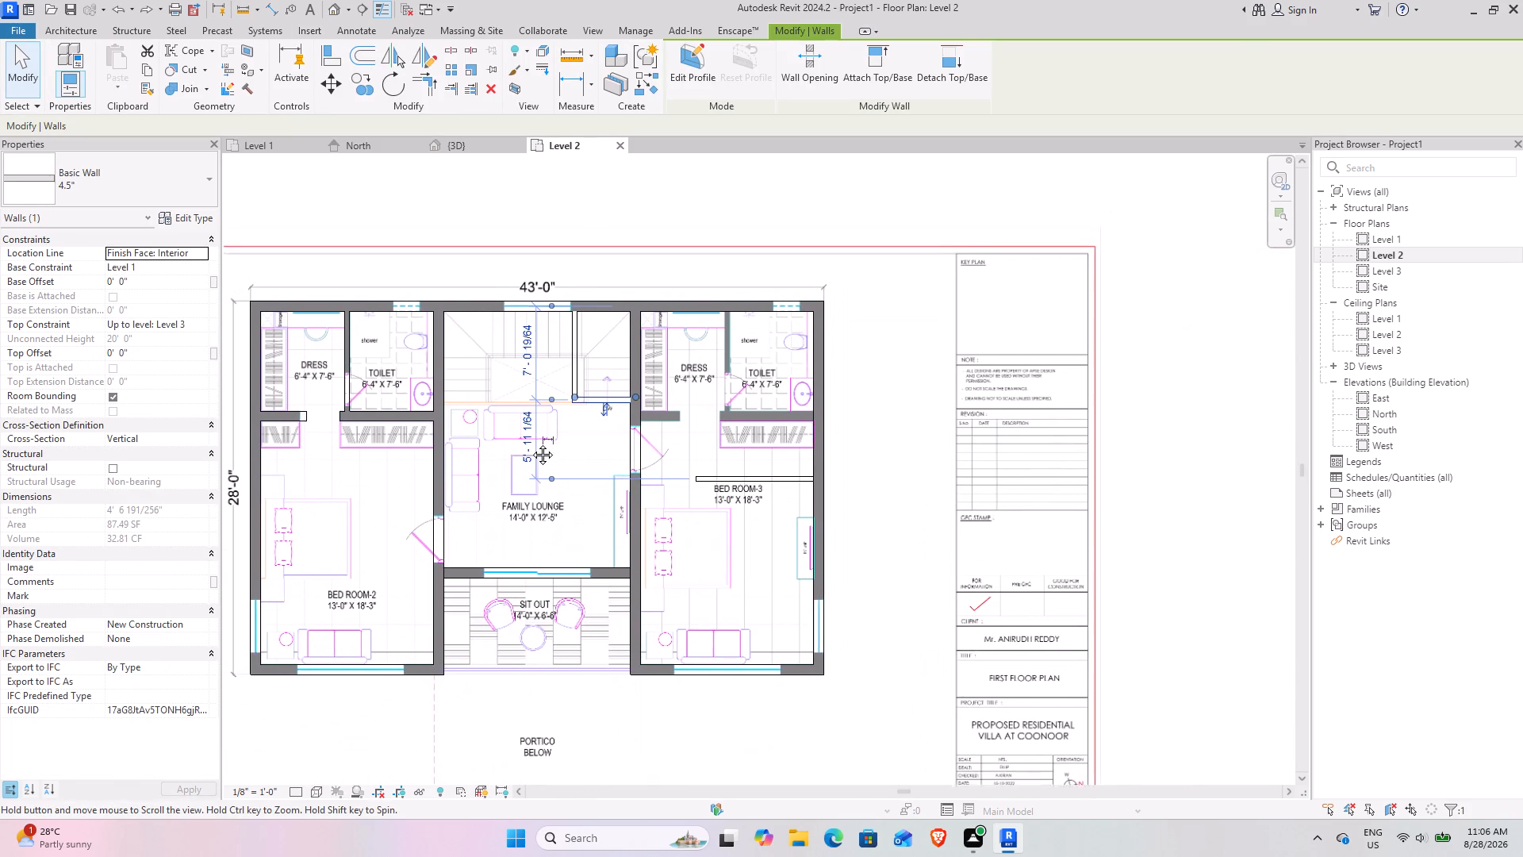
{"action": "middle_click_drag", "start_coordinate": [531, 443], "coordinate": [527, 486]}
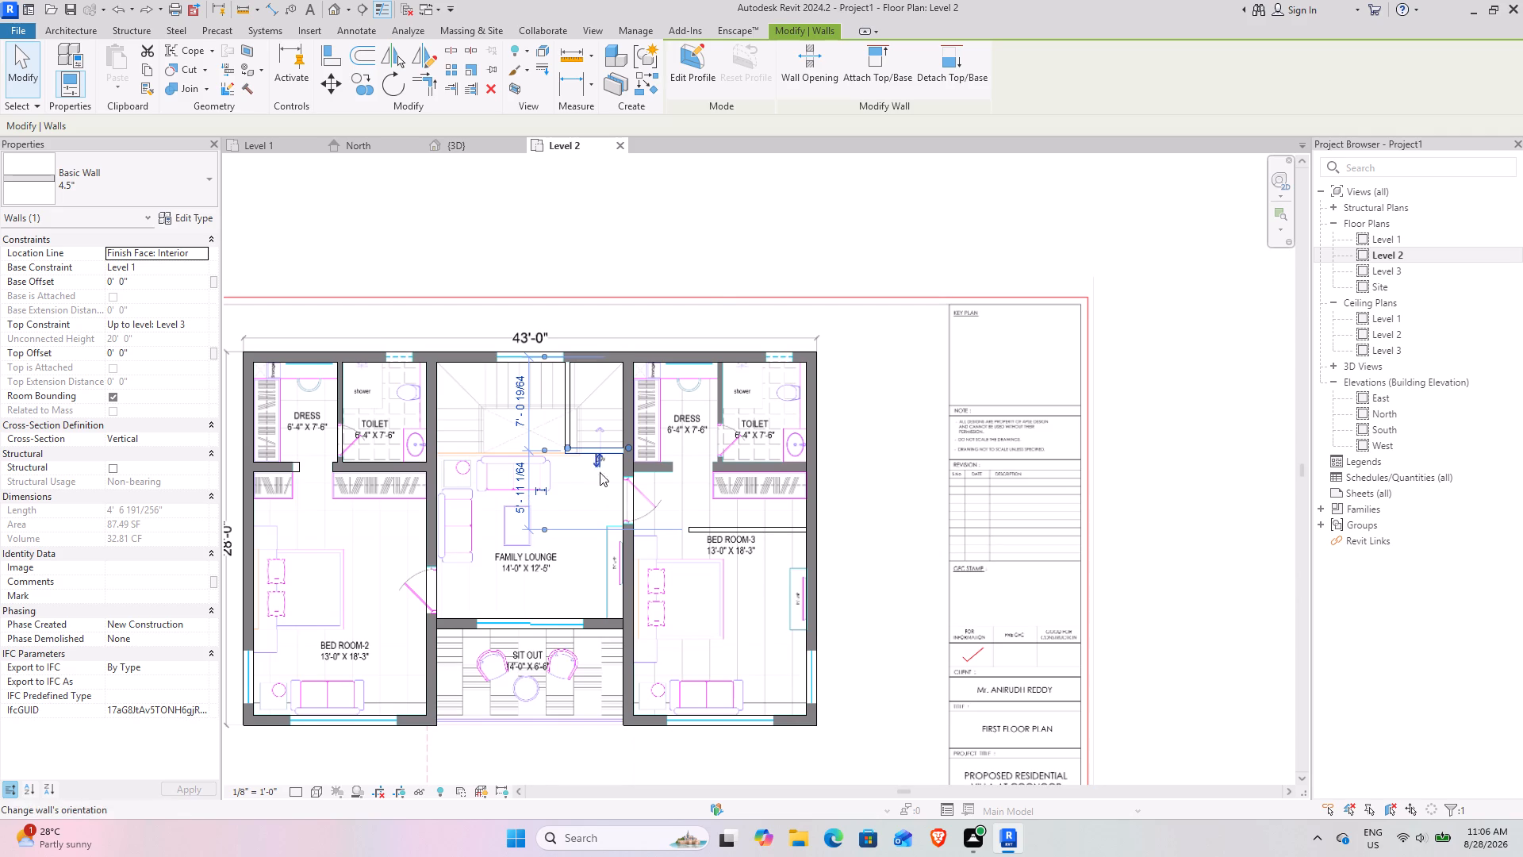
{"action": "key", "text": "ctrl+z"}
{"action": "key", "text": "ctrl+z"}
{"action": "key", "text": "ctrl+z"}
{"action": "key", "text": "ctrl+z"}
{"action": "key", "text": "ctrl+z"}
{"action": "key", "text": "ctrl+z"}
{"action": "key", "text": "ctrl+z"}
{"action": "key", "text": "ctrl+z"}
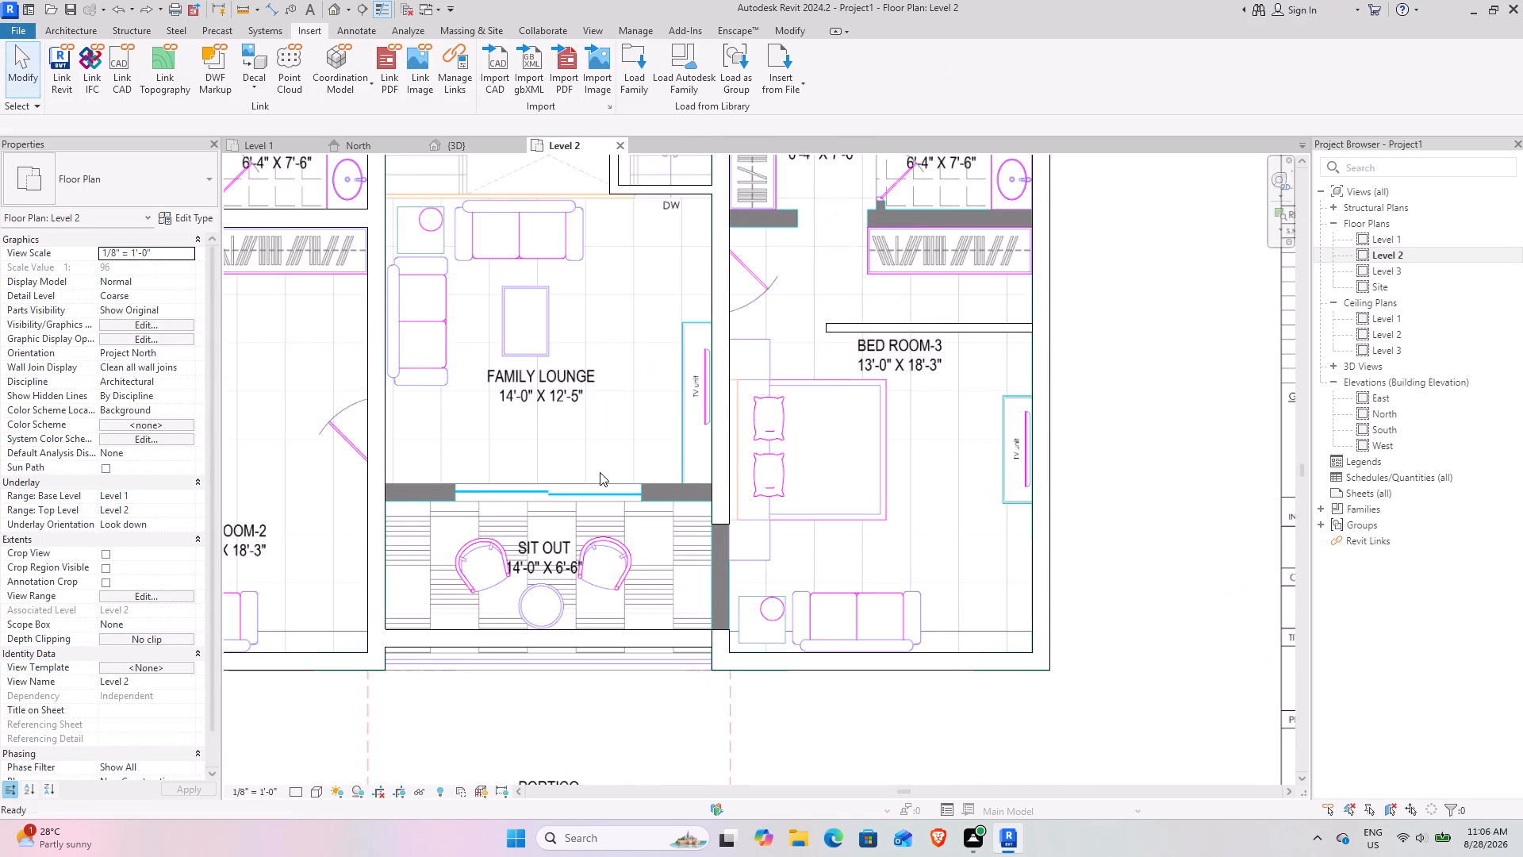
{"action": "key", "text": "ctrl+z"}
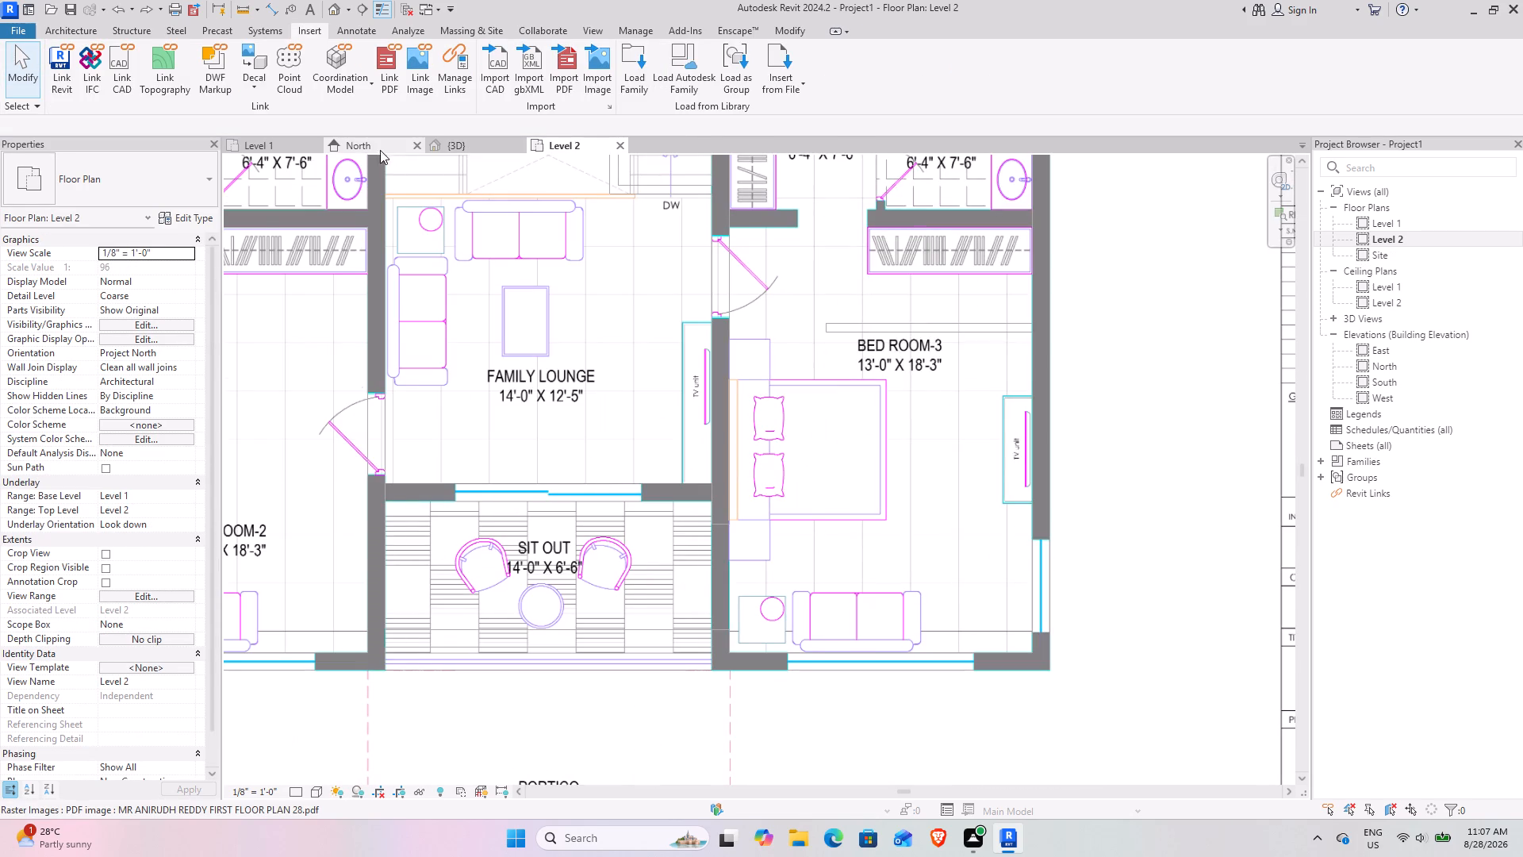
Copy all the Level 1 walls in the North elevation and paste them aligned to Level 2.
{"action": "left_click", "coordinate": [374, 151]}
{"action": "left_click_drag", "start_coordinate": [717, 433], "coordinate": [331, 426]}
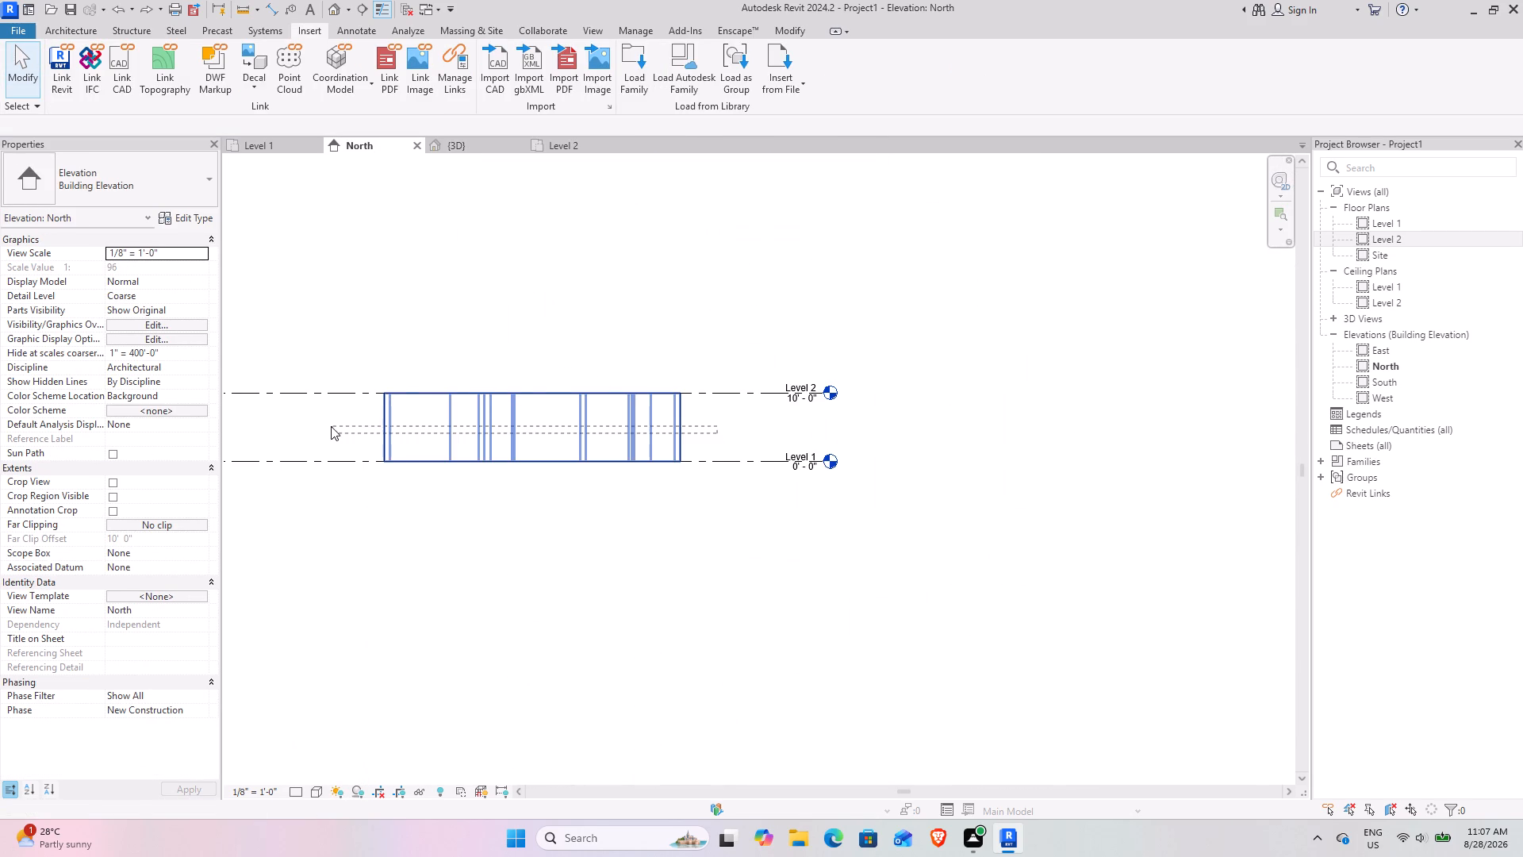
{"action": "left_click_drag", "start_coordinate": [331, 426], "coordinate": [329, 426]}
{"action": "left_click", "coordinate": [143, 67]}
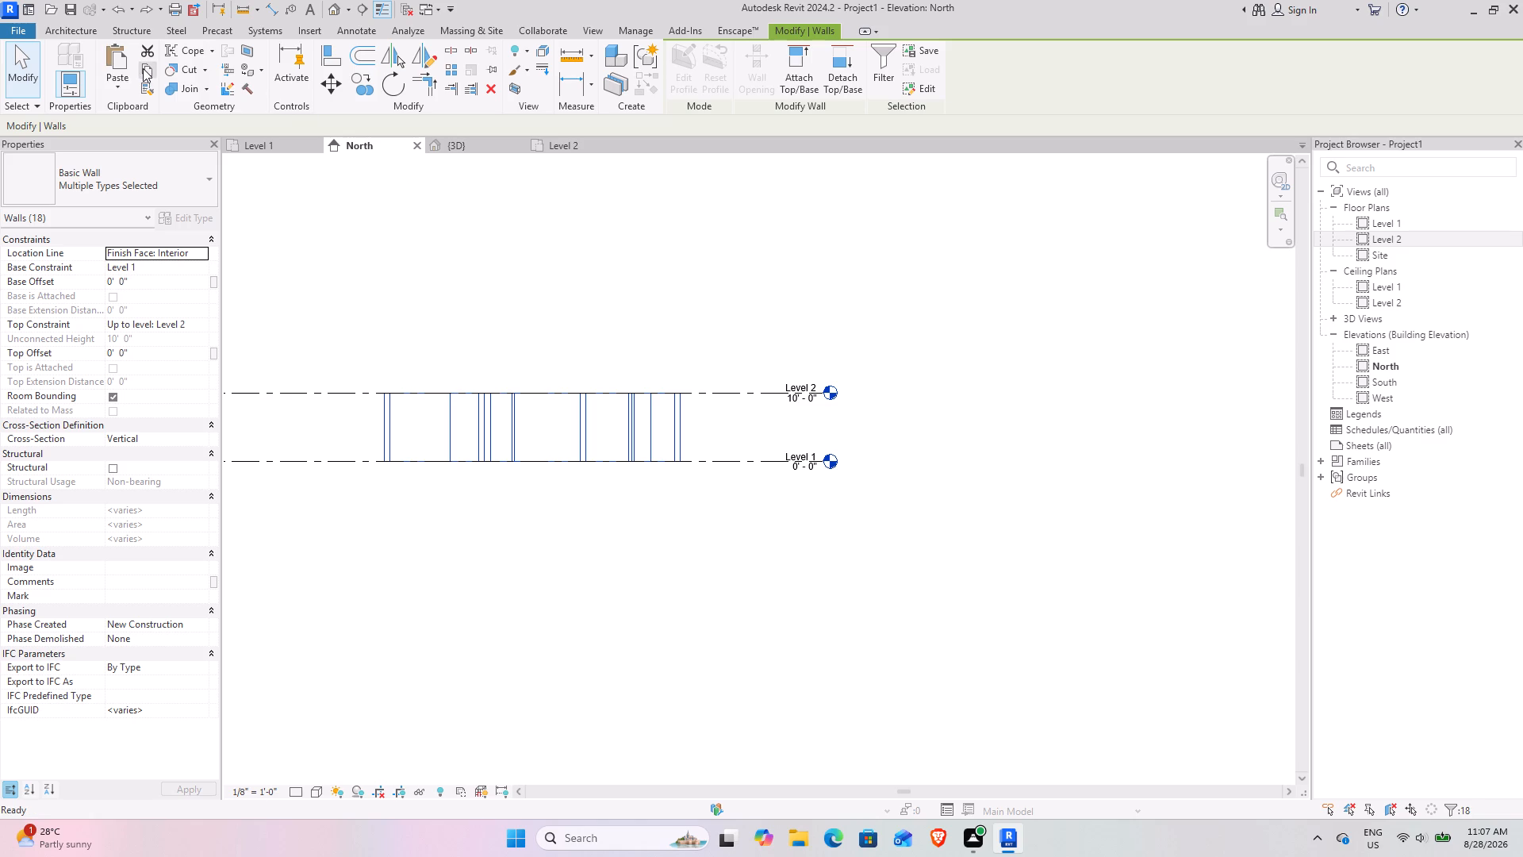
{"action": "left_click", "coordinate": [130, 87]}
{"action": "left_click", "coordinate": [541, 287]}
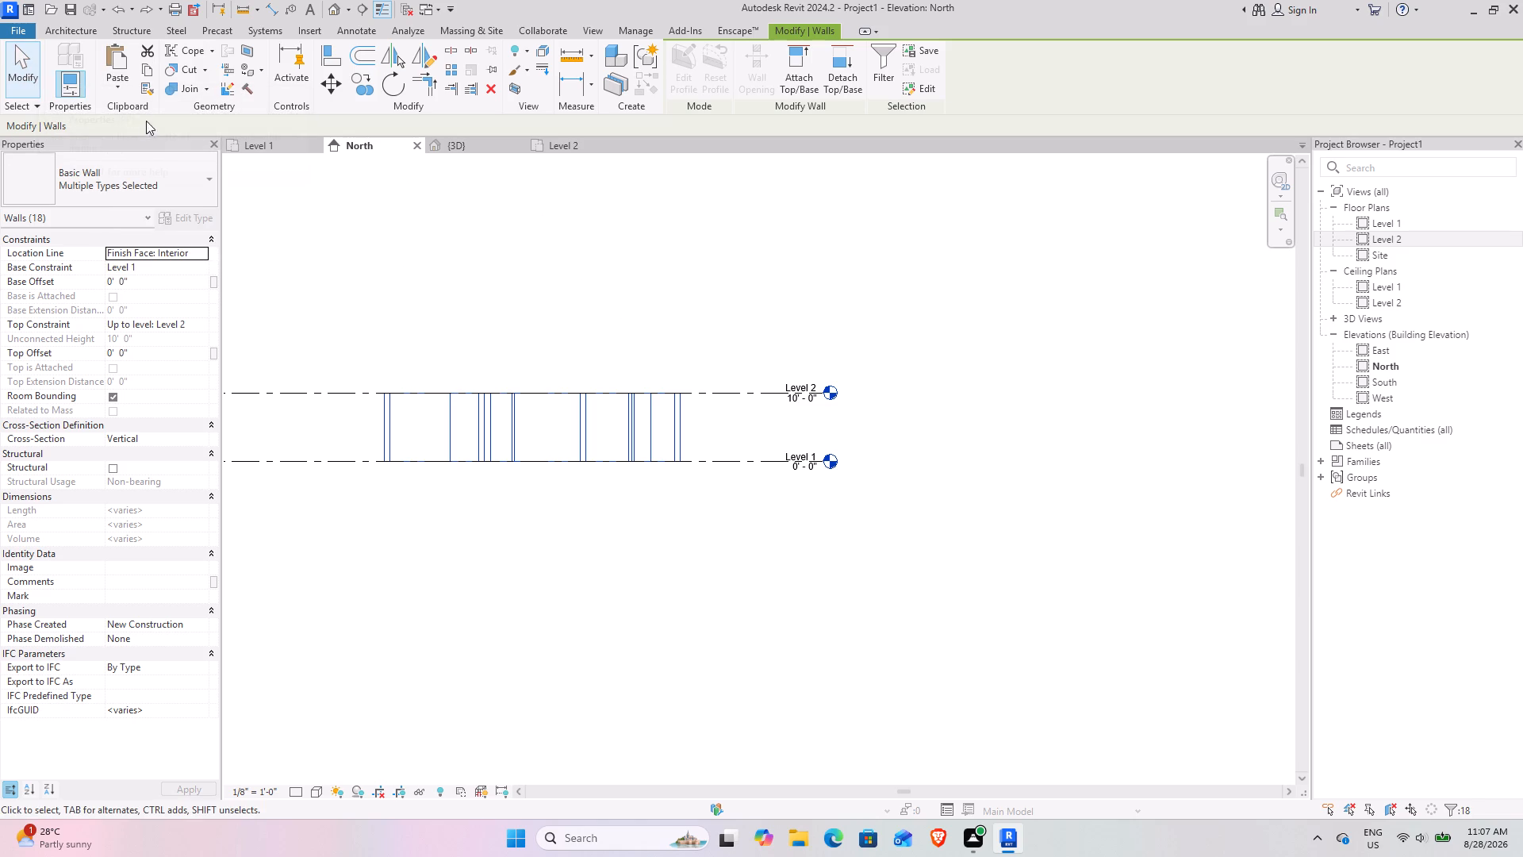
{"action": "left_click", "coordinate": [113, 72]}
{"action": "left_click", "coordinate": [167, 151]}
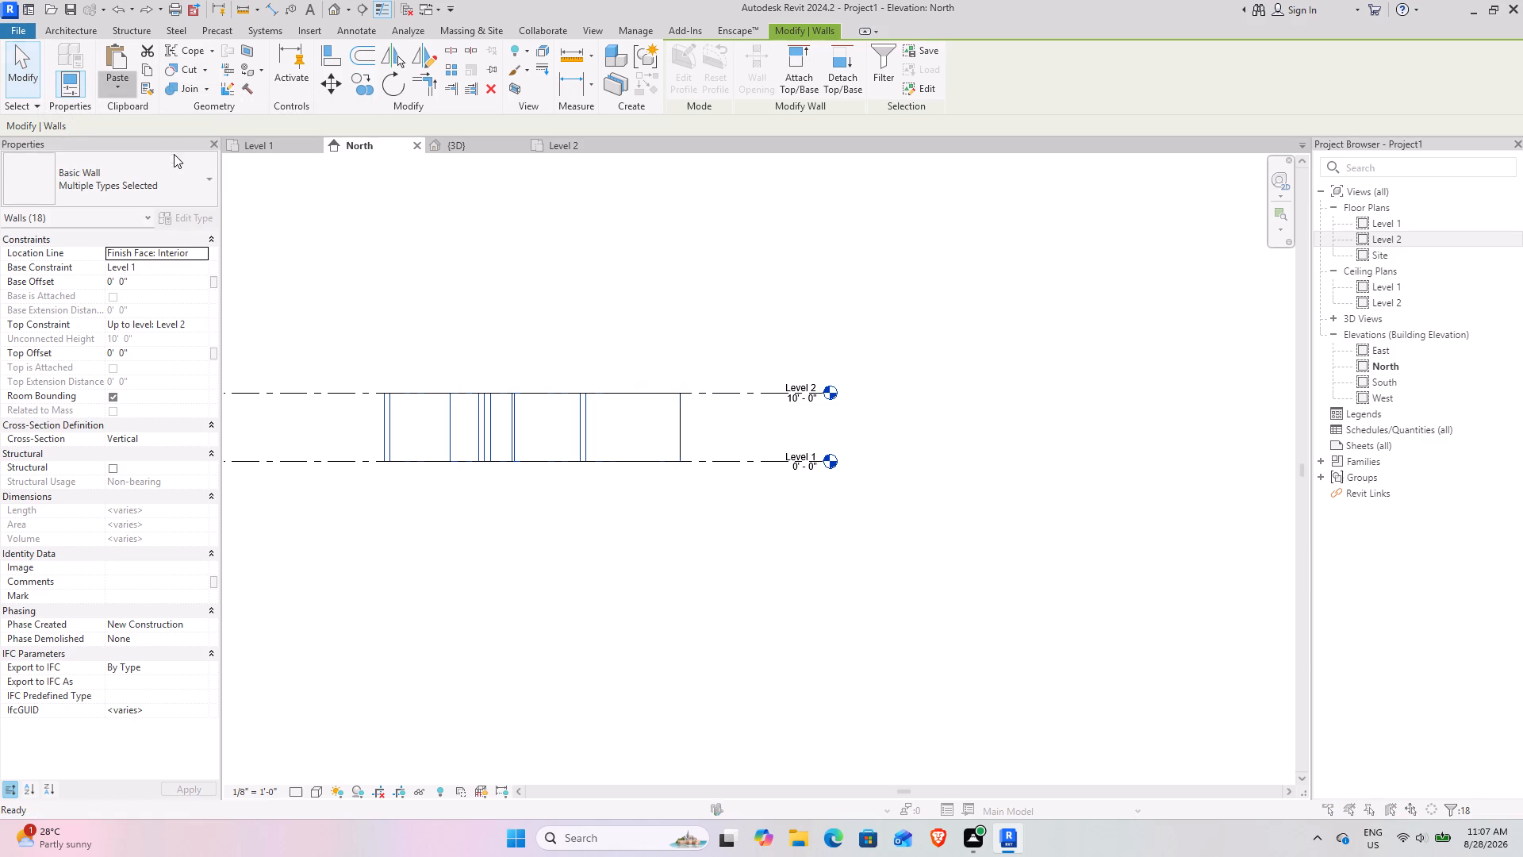
{"action": "left_click", "coordinate": [670, 332]}
{"action": "left_click", "coordinate": [698, 332]}
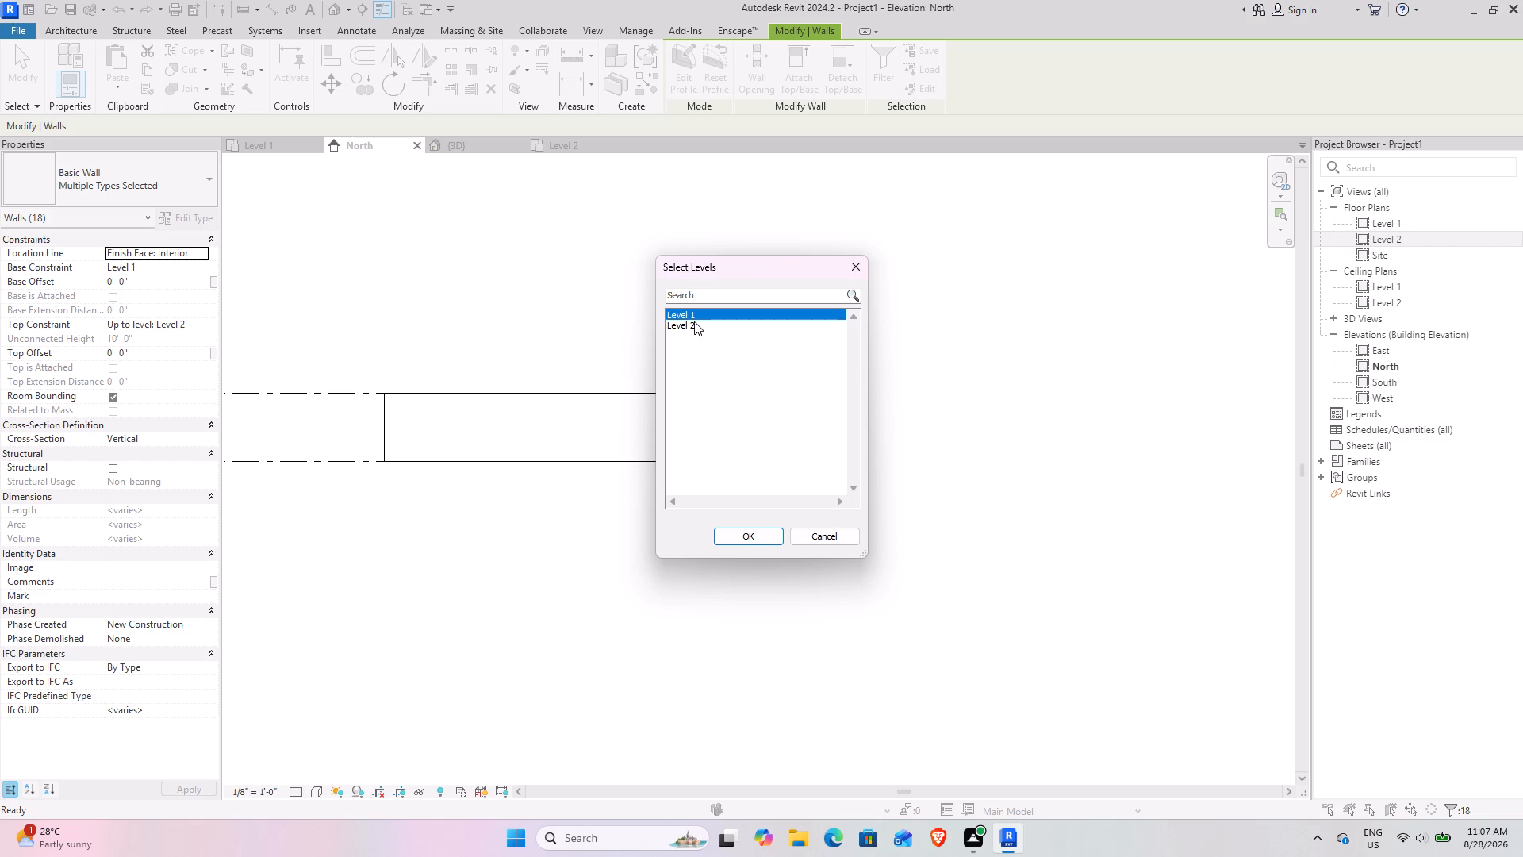
{"action": "left_click", "coordinate": [694, 321]}
{"action": "left_click", "coordinate": [745, 538]}
{"action": "left_click", "coordinate": [572, 517]}
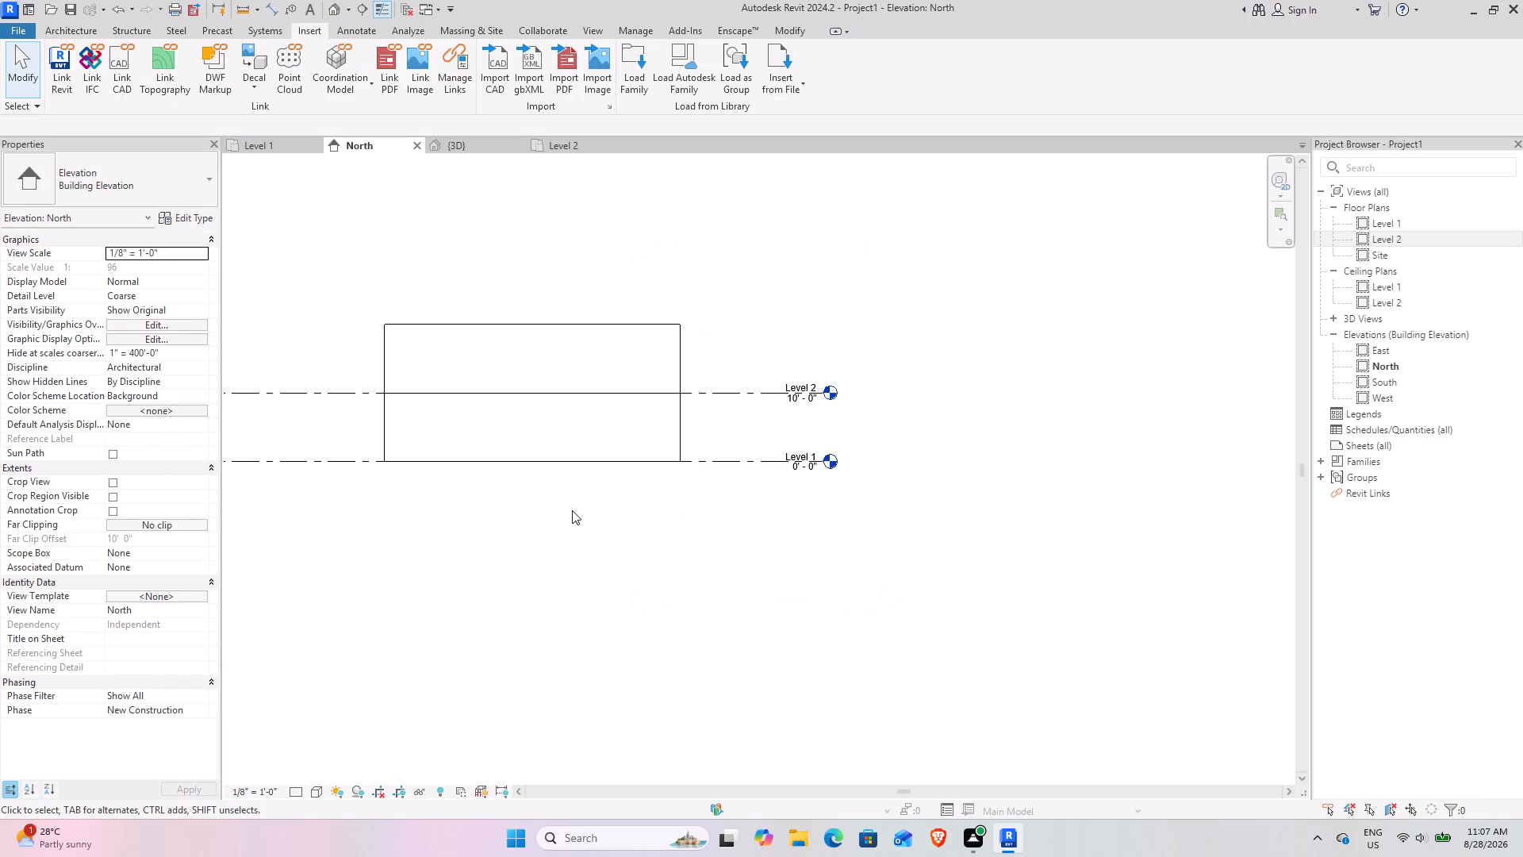
Add a new level offset 10'-0" above Level 2 in the North elevation.
{"action": "left_click", "coordinate": [740, 402]}
{"action": "left_click", "coordinate": [734, 394]}
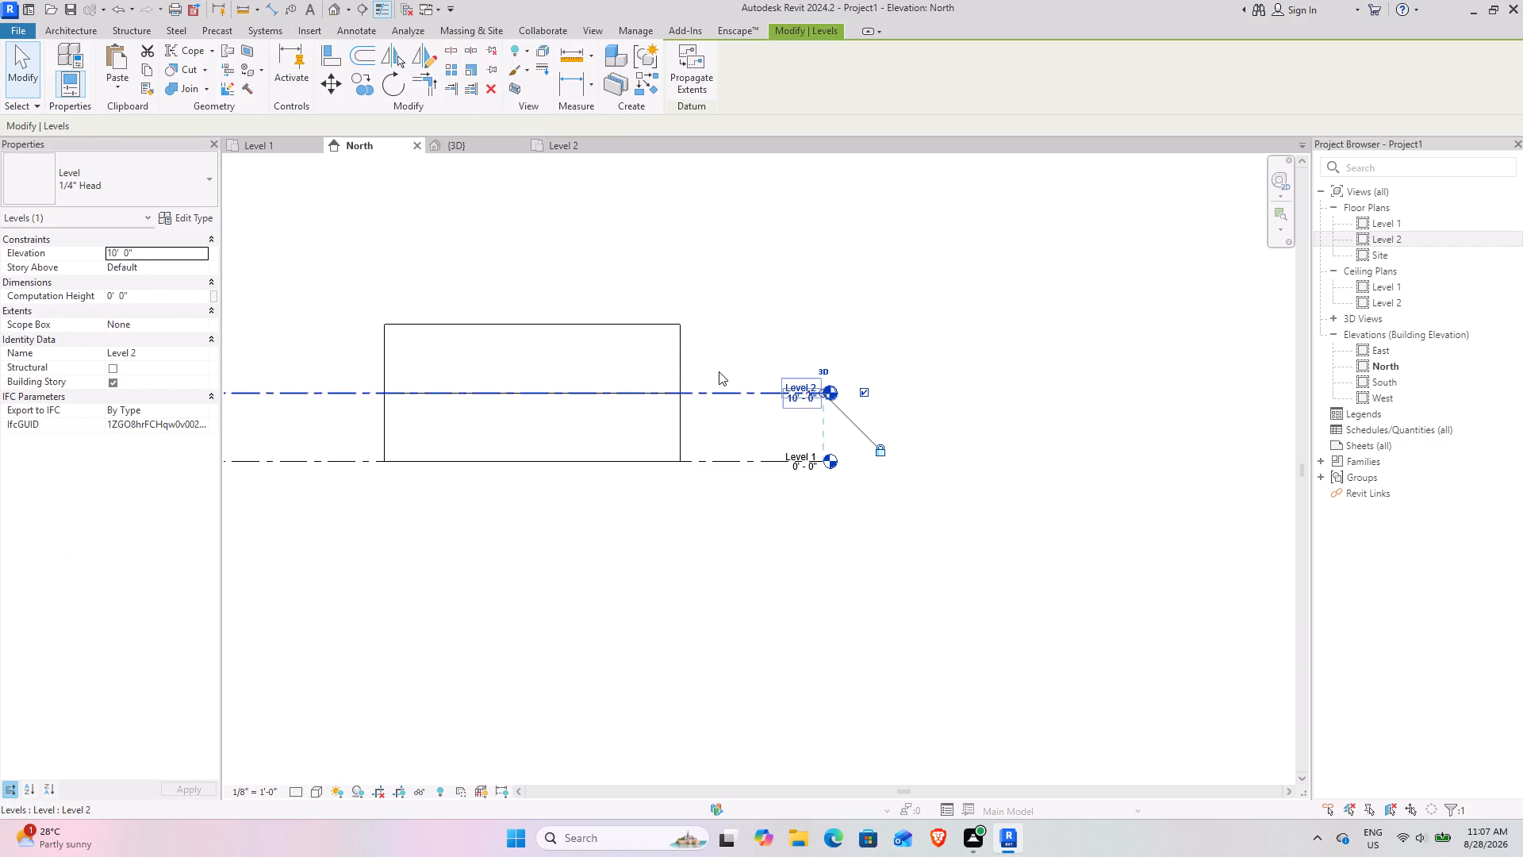
{"action": "left_click", "coordinate": [641, 95]}
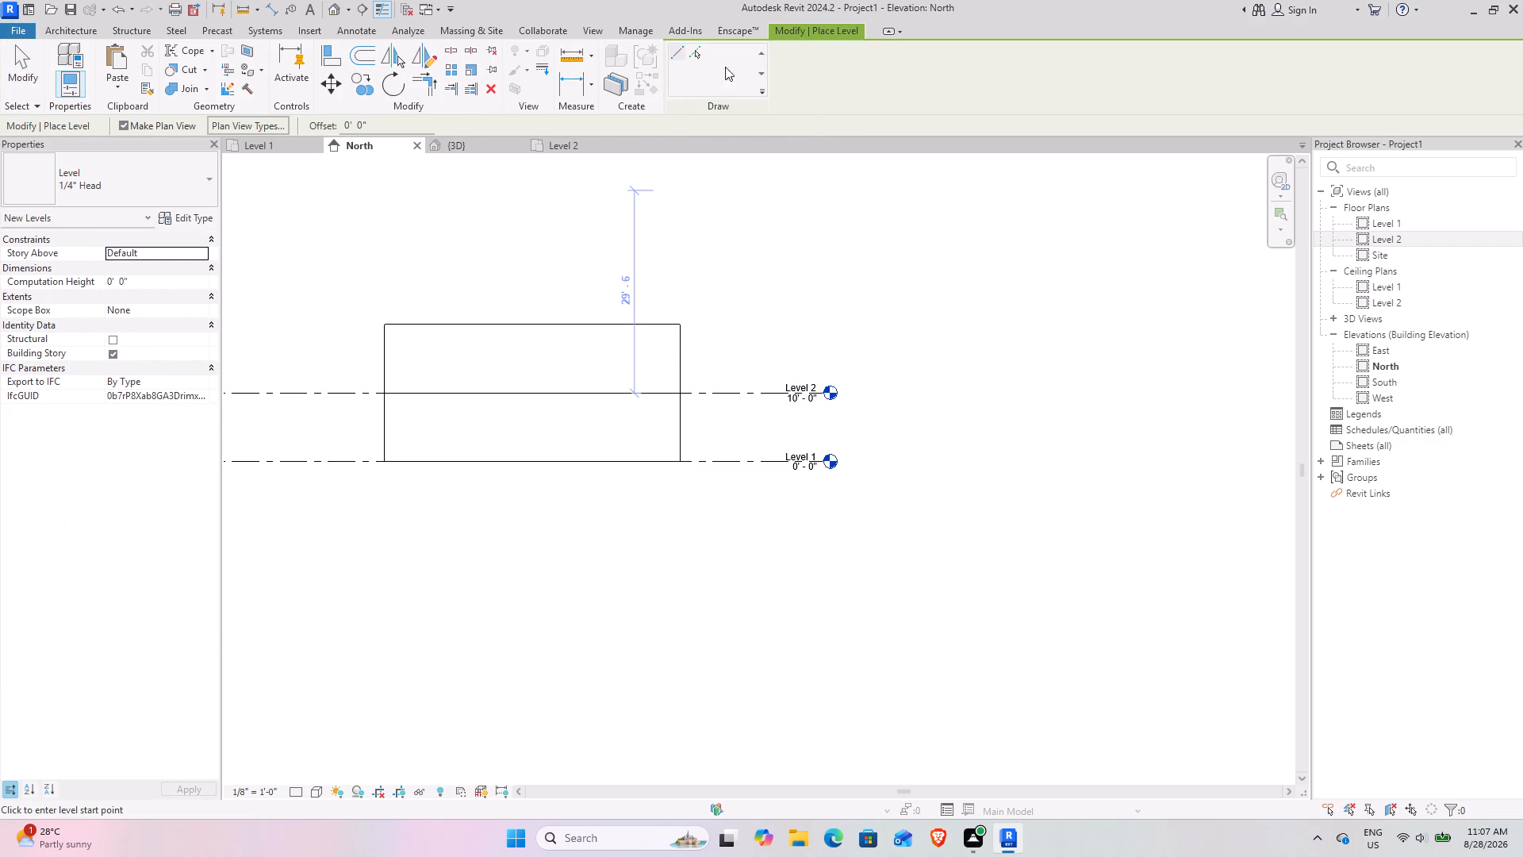
{"action": "left_click", "coordinate": [691, 53]}
{"action": "left_click_drag", "start_coordinate": [378, 128], "coordinate": [279, 128]}
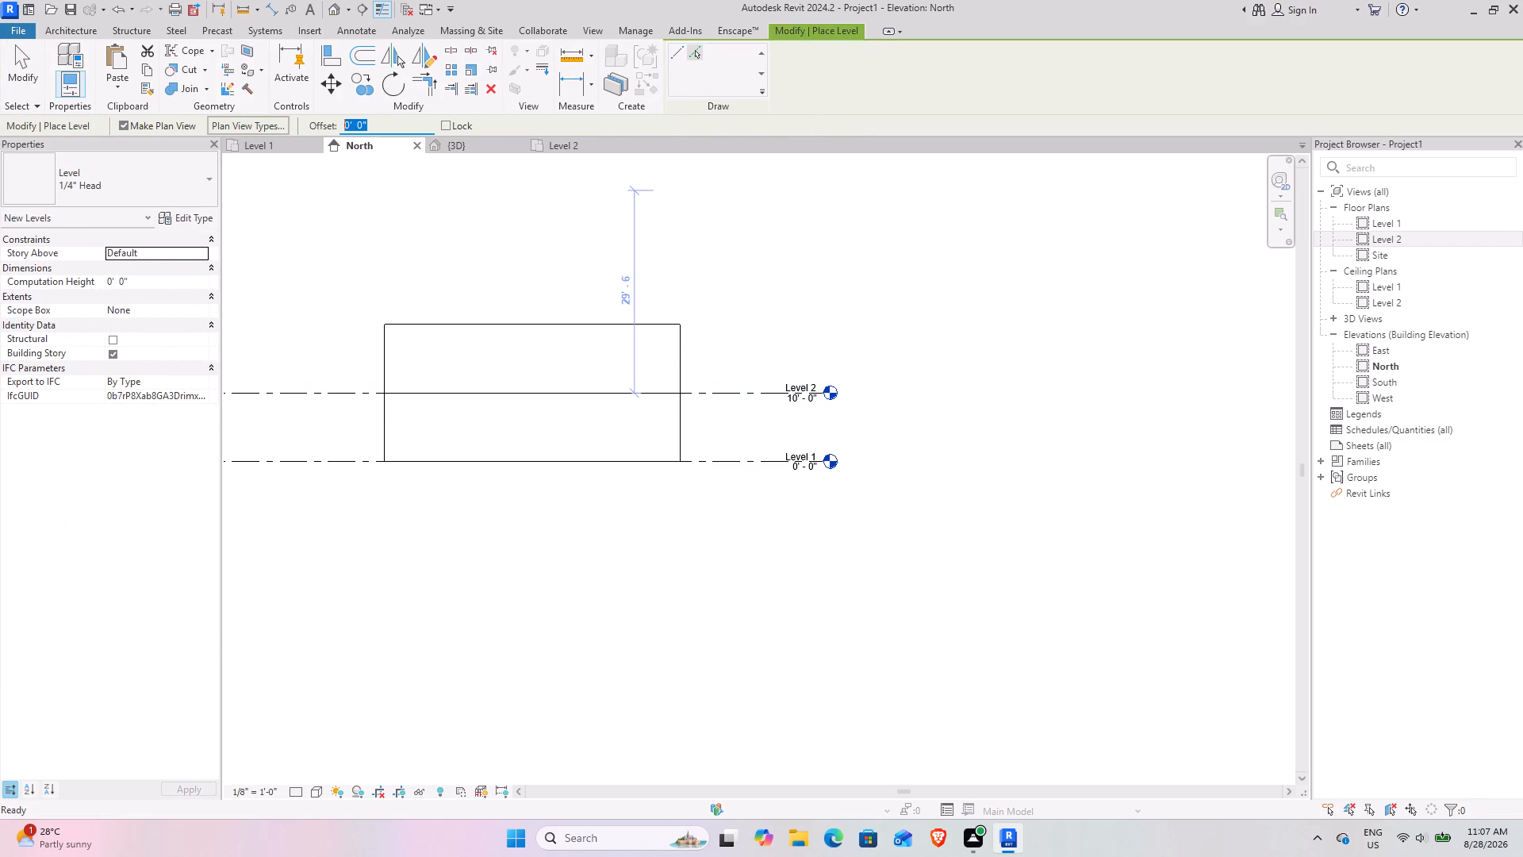
{"action": "left_click_drag", "start_coordinate": [279, 128], "coordinate": [273, 128]}
{"action": "type", "text": "10"}
{"action": "key", "text": "Return"}
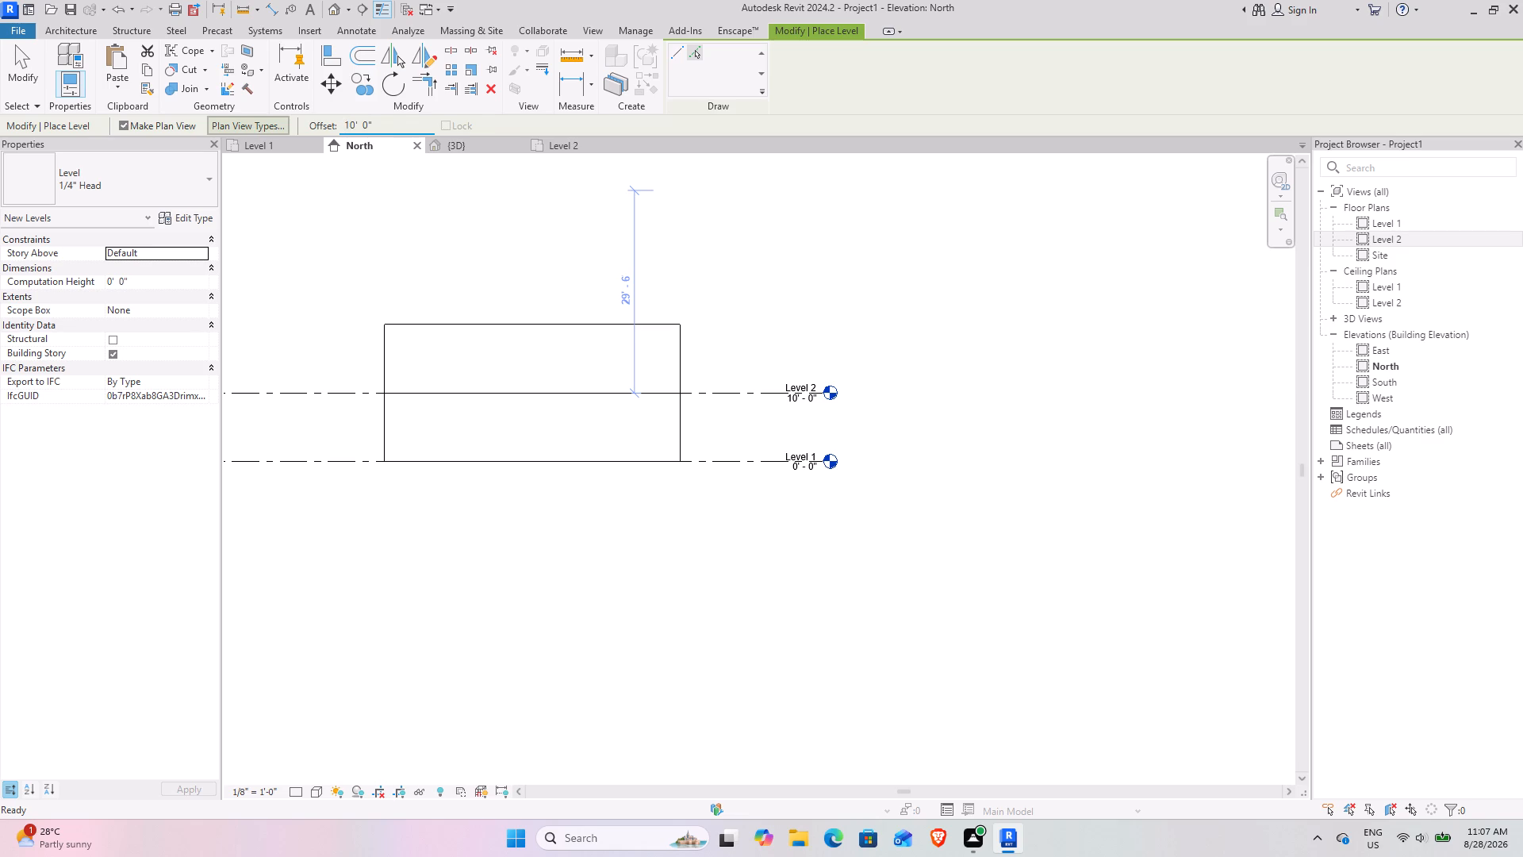
{"action": "left_click", "coordinate": [746, 390]}
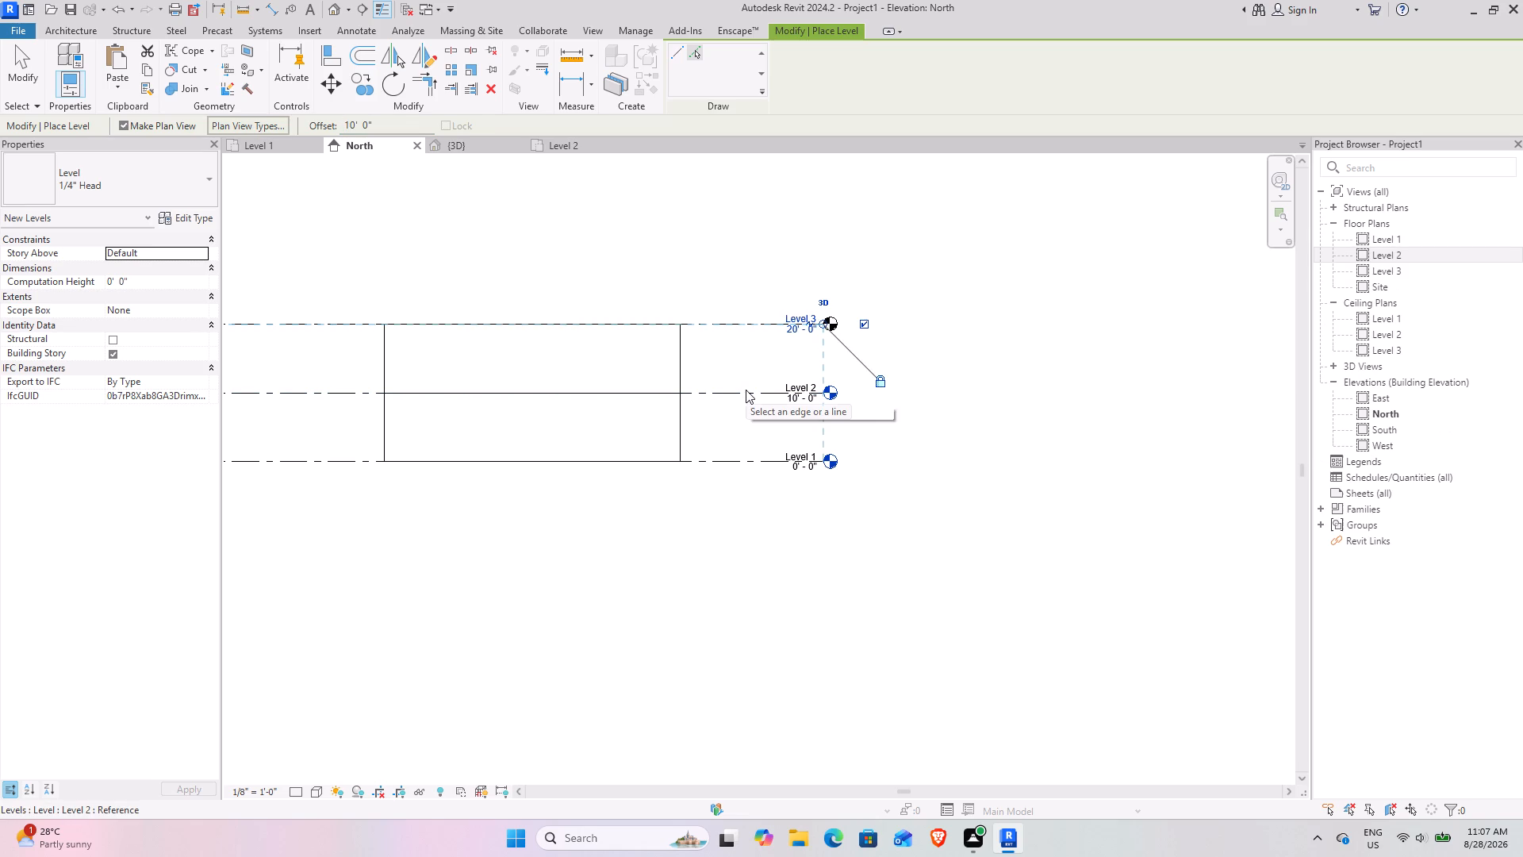
{"action": "left_click", "coordinate": [18, 60]}
Add another level offset 10'-0" above Level 3 in the North elevation.
{"action": "middle_click_drag", "start_coordinate": [669, 297], "coordinate": [664, 423]}
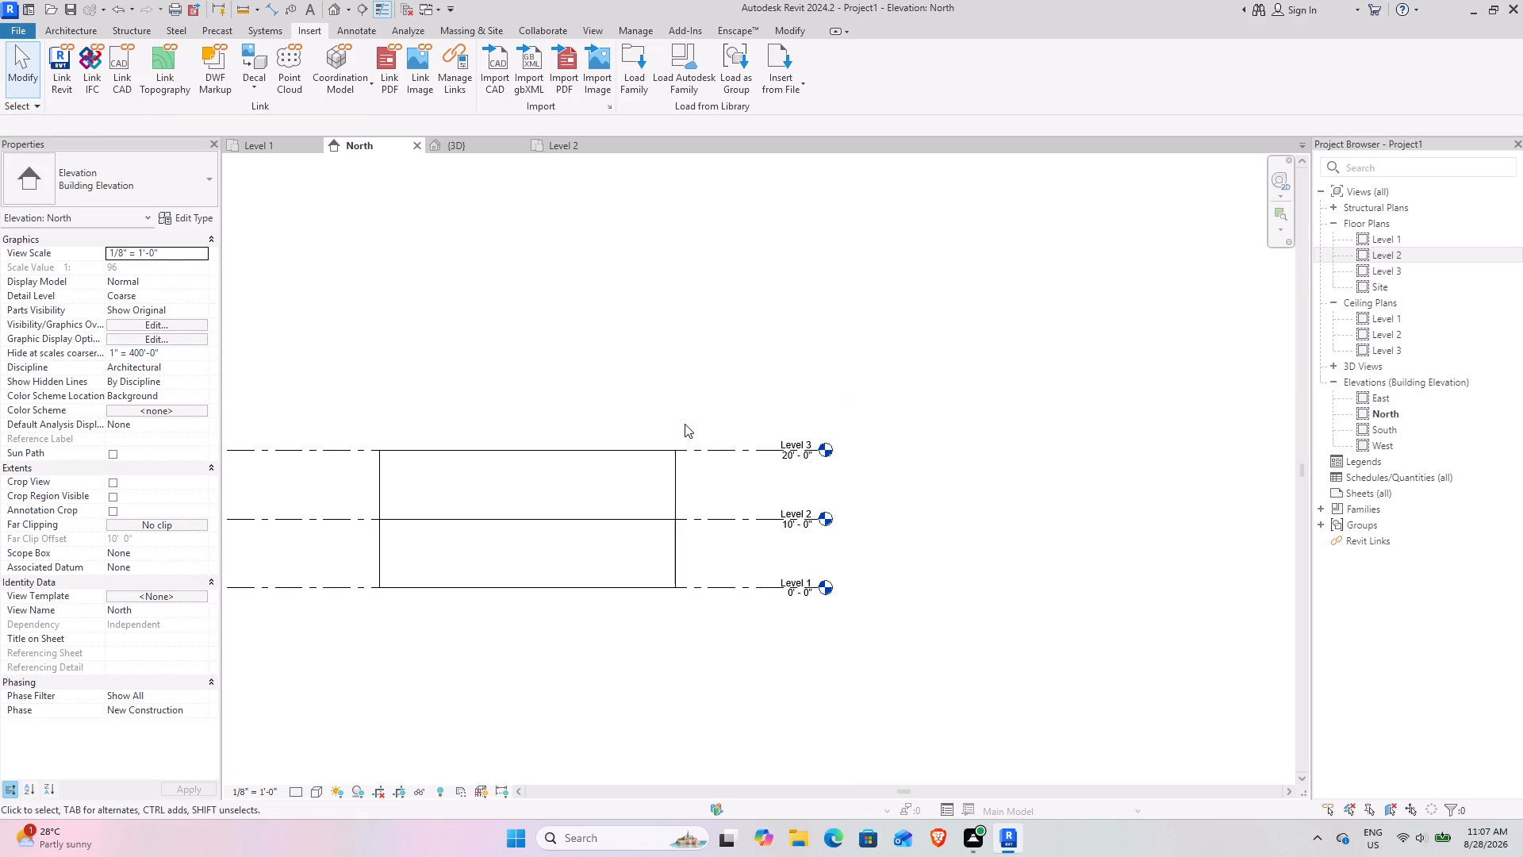
{"action": "left_click", "coordinate": [738, 446]}
{"action": "left_click", "coordinate": [648, 90]}
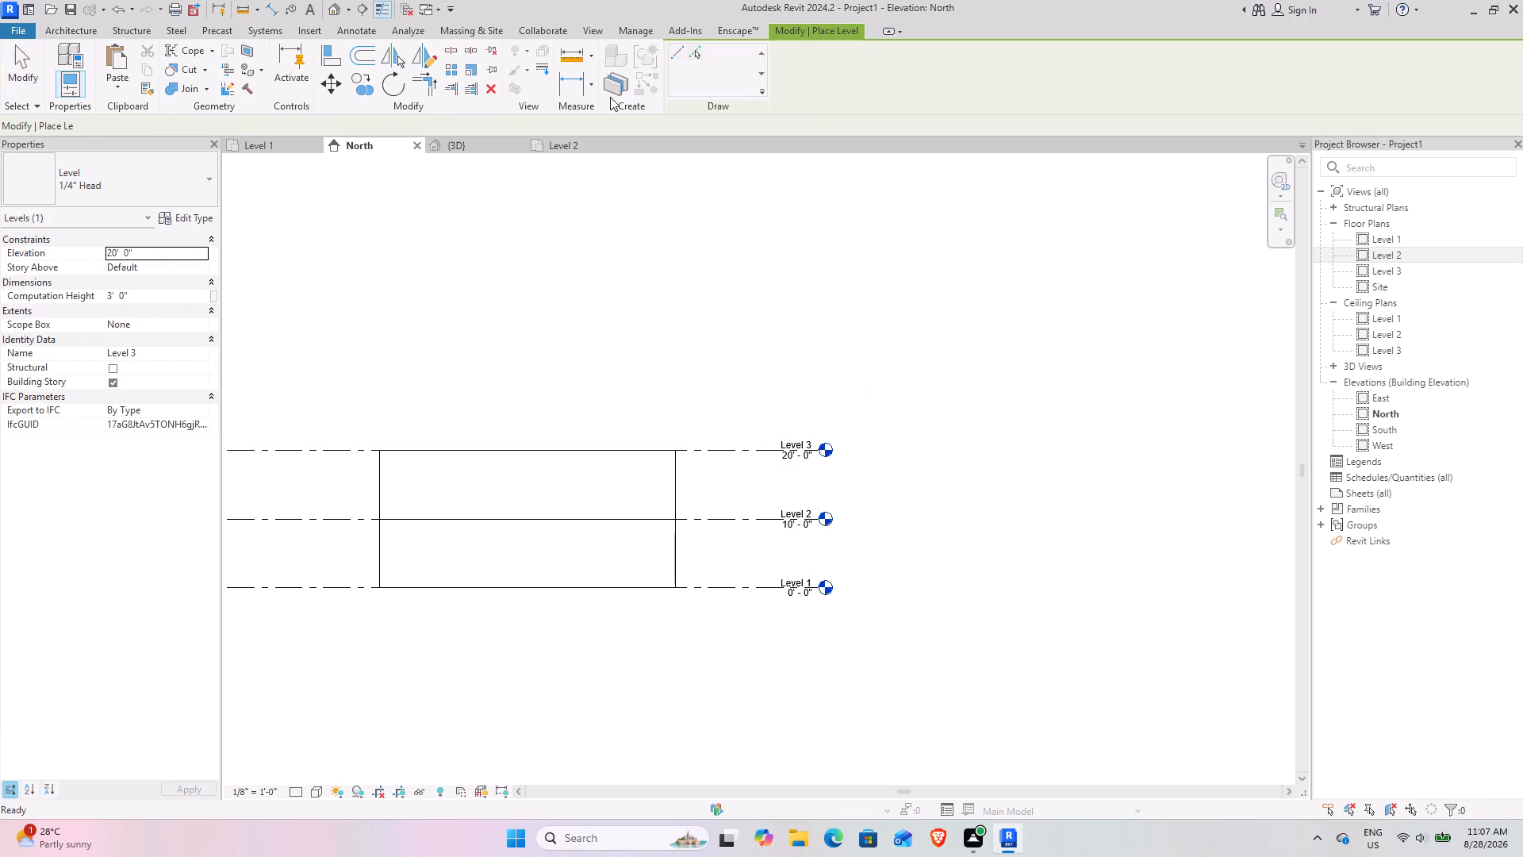
{"action": "left_click_drag", "start_coordinate": [377, 129], "coordinate": [294, 136]}
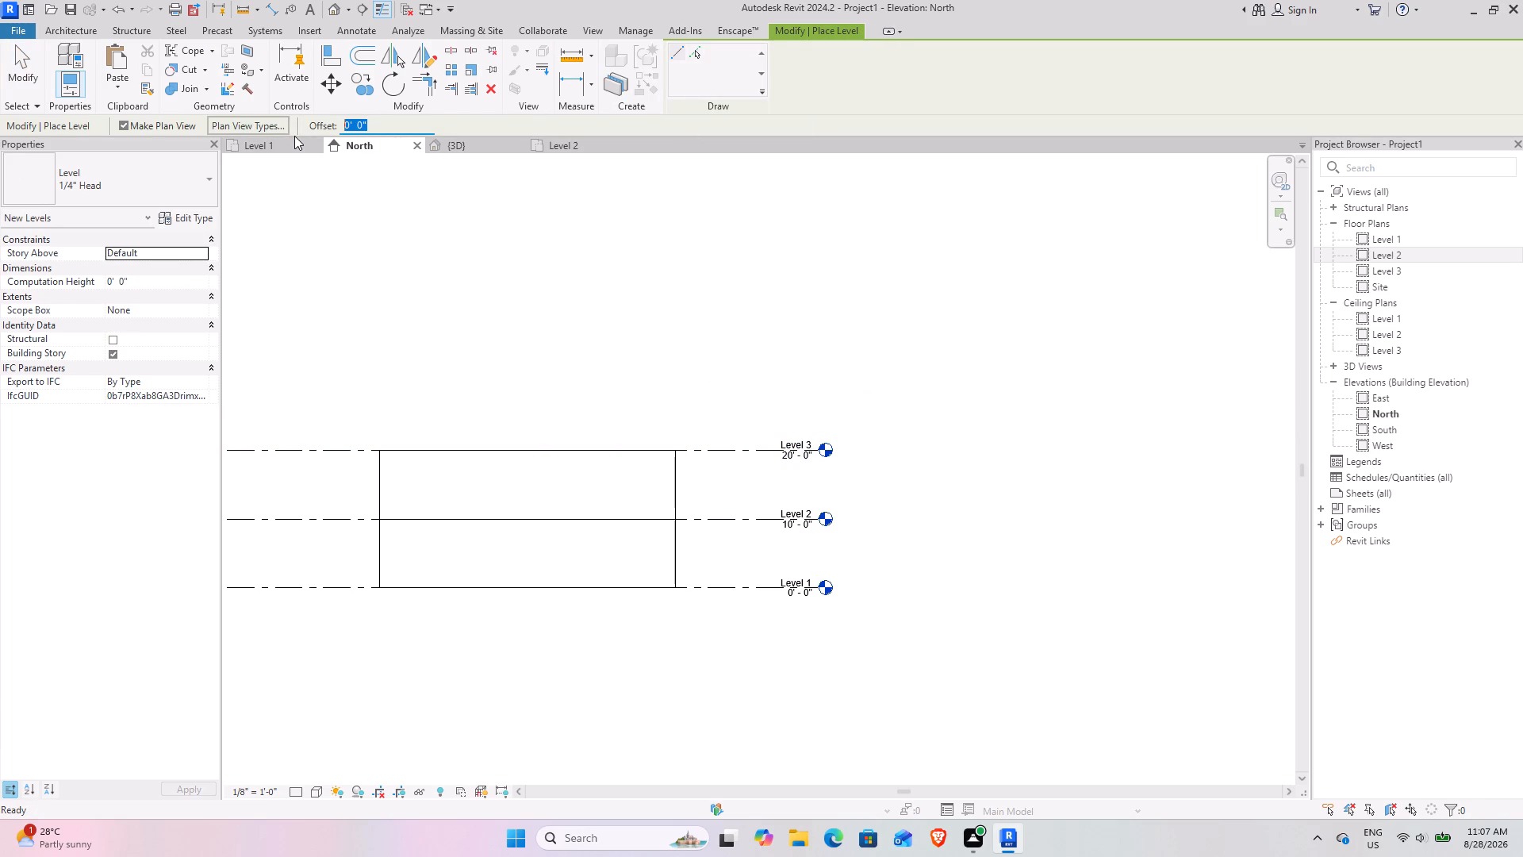
{"action": "type", "text": "10"}
{"action": "key", "text": "Return"}
{"action": "left_click", "coordinate": [681, 48]}
{"action": "left_click", "coordinate": [701, 52]}
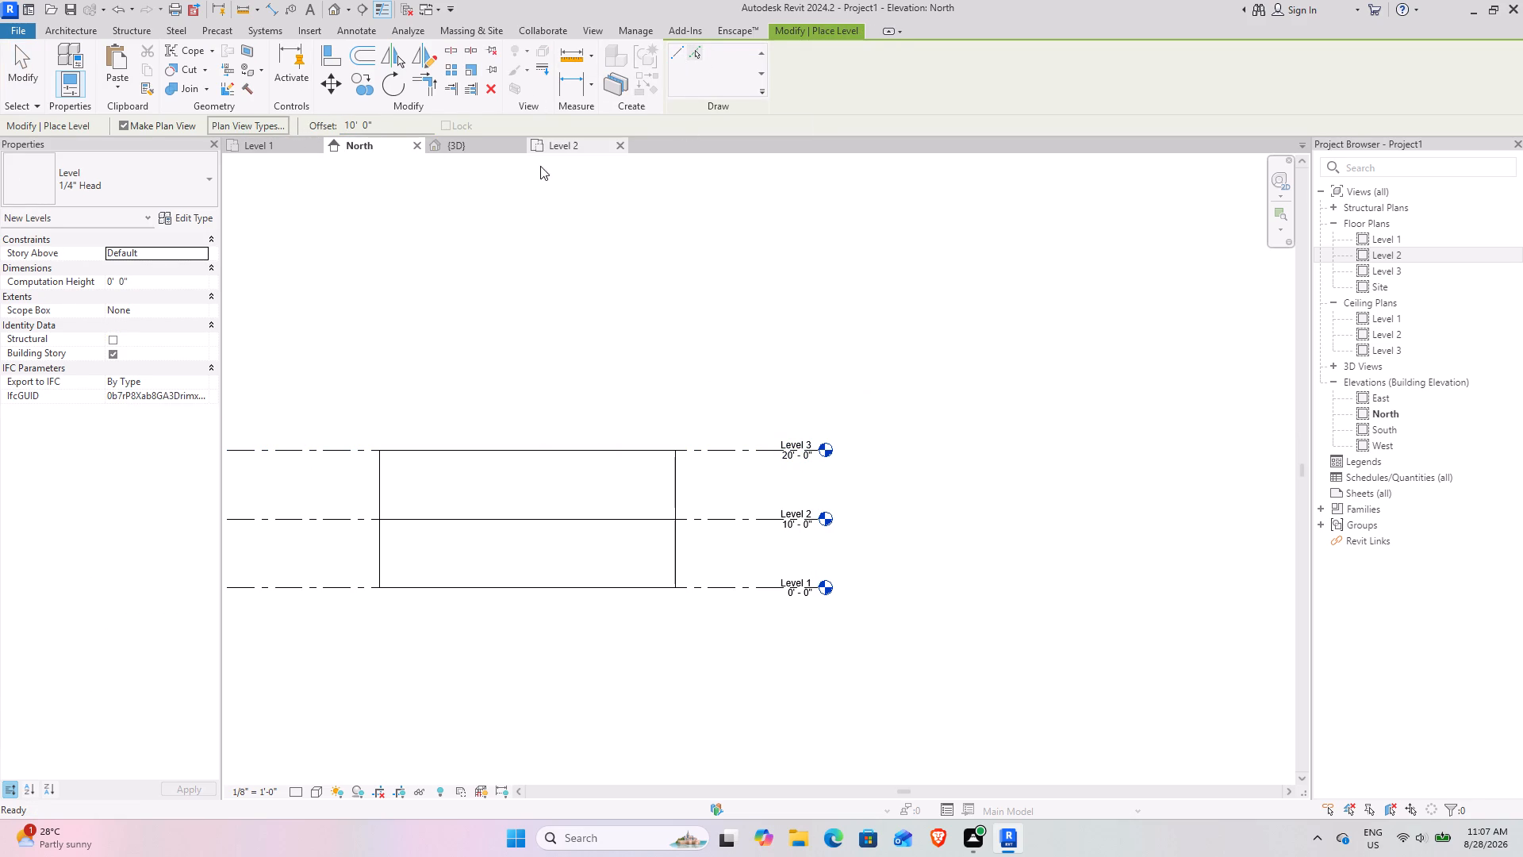
{"action": "left_click", "coordinate": [695, 449]}
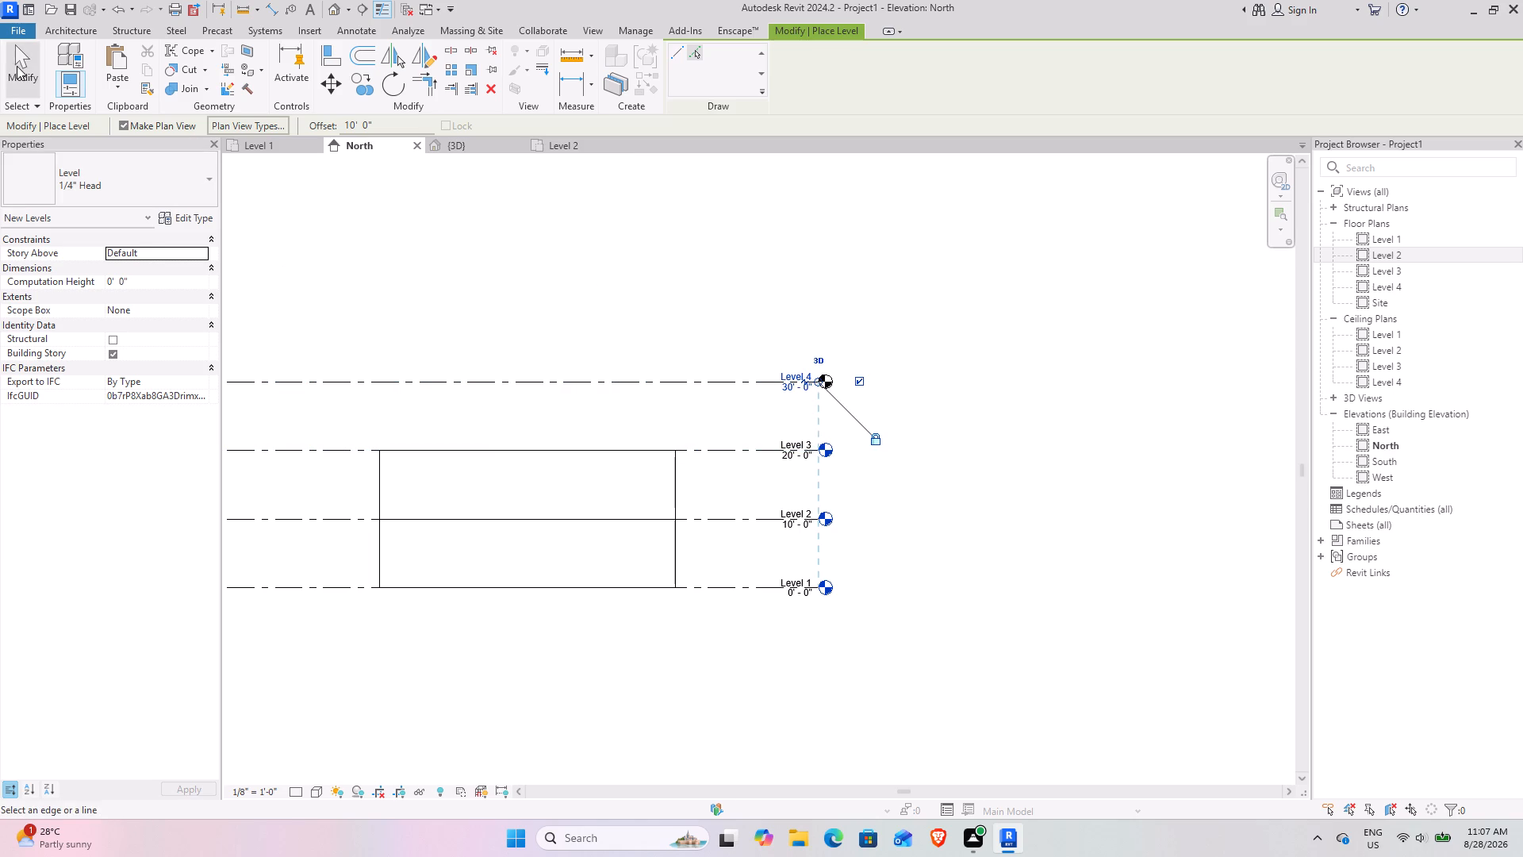
{"action": "left_click", "coordinate": [17, 66]}
In the Level 2 plan, move the 9" wall at the sit out's outer edge to the line between sit out and family lounge.
{"action": "left_click", "coordinate": [462, 148]}
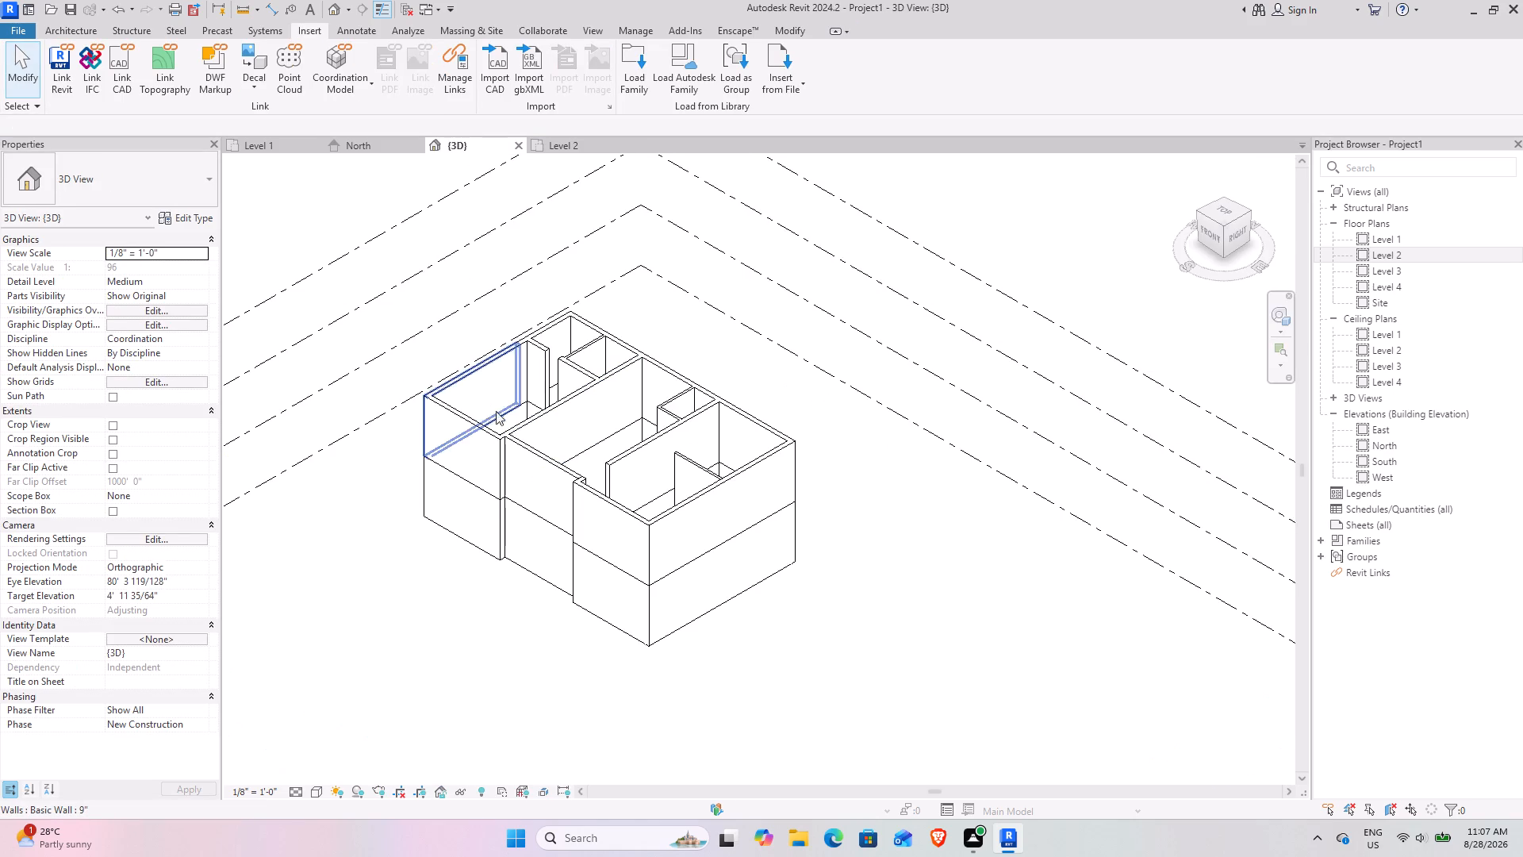
{"action": "scroll", "coordinate": [503, 442], "scroll_direction": "up", "scroll_amount": 2}
{"action": "middle_click", "coordinate": [502, 451], "text": "shift"}
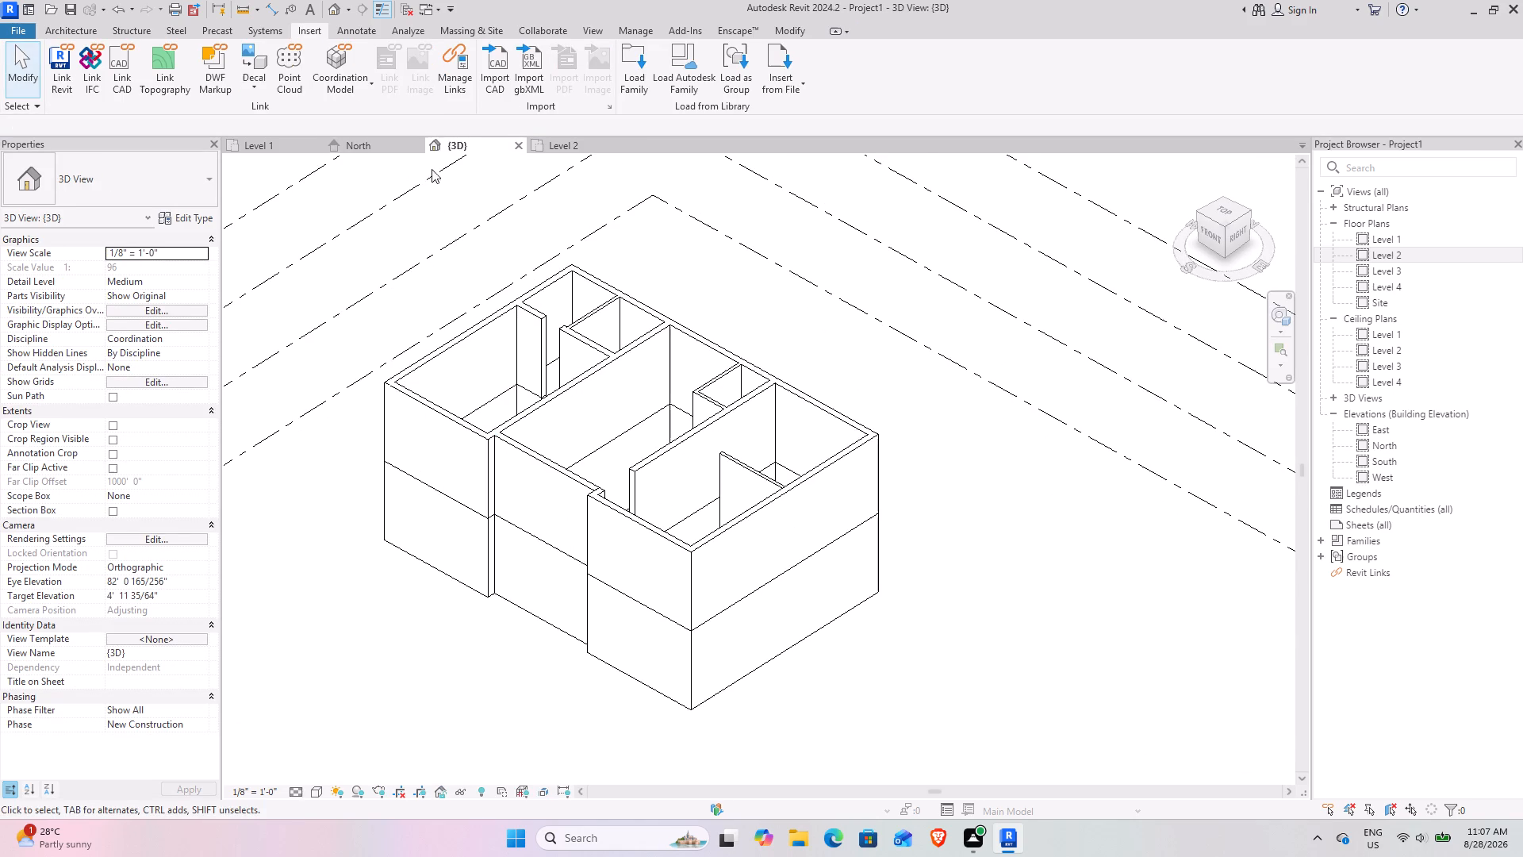
{"action": "left_click", "coordinate": [545, 152]}
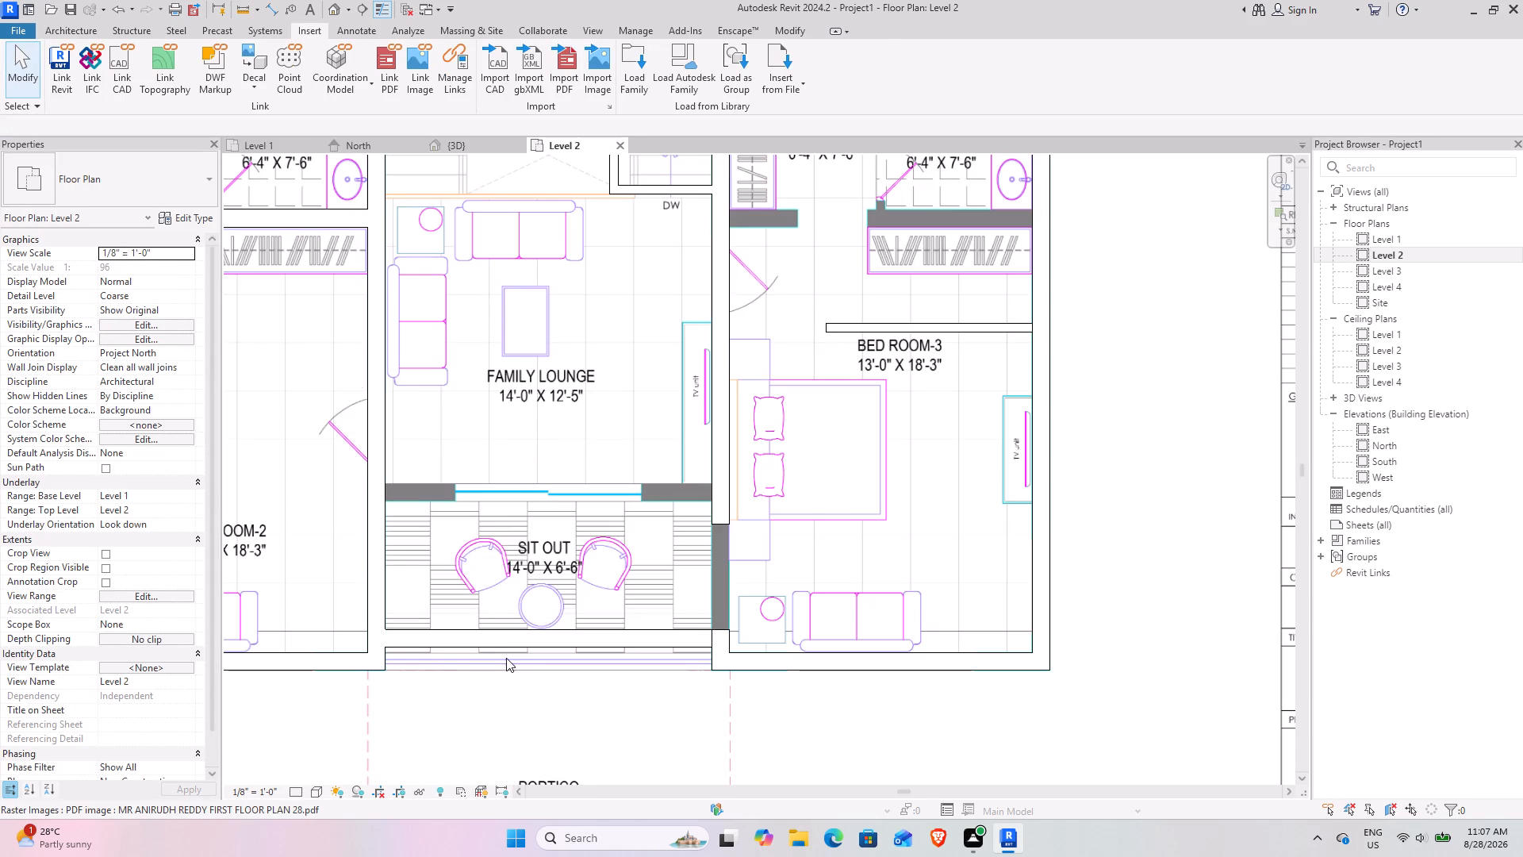
{"action": "left_click", "coordinate": [501, 645]}
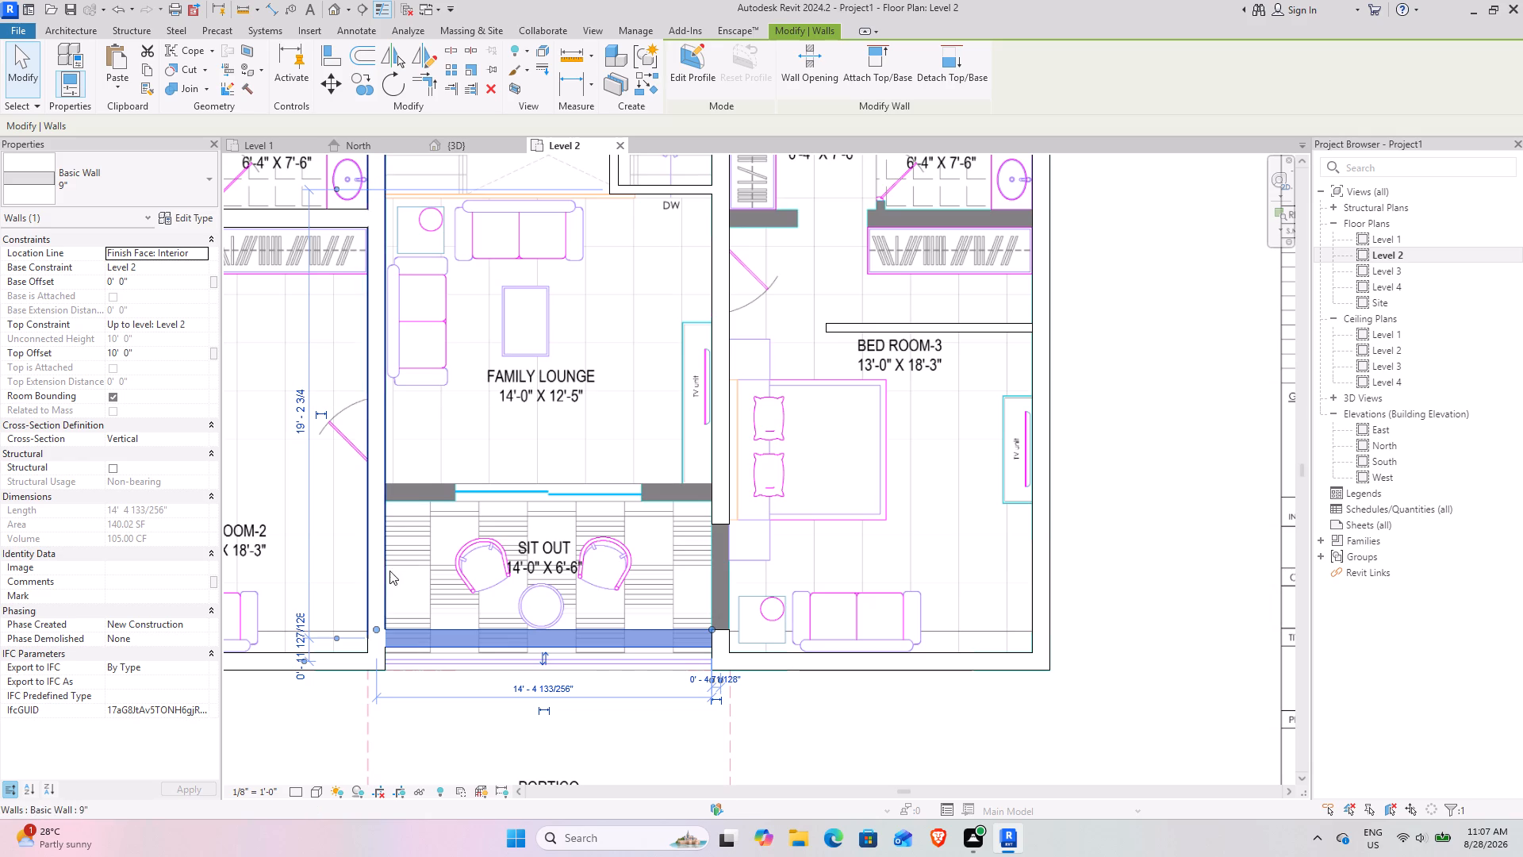
{"action": "left_click", "coordinate": [328, 92]}
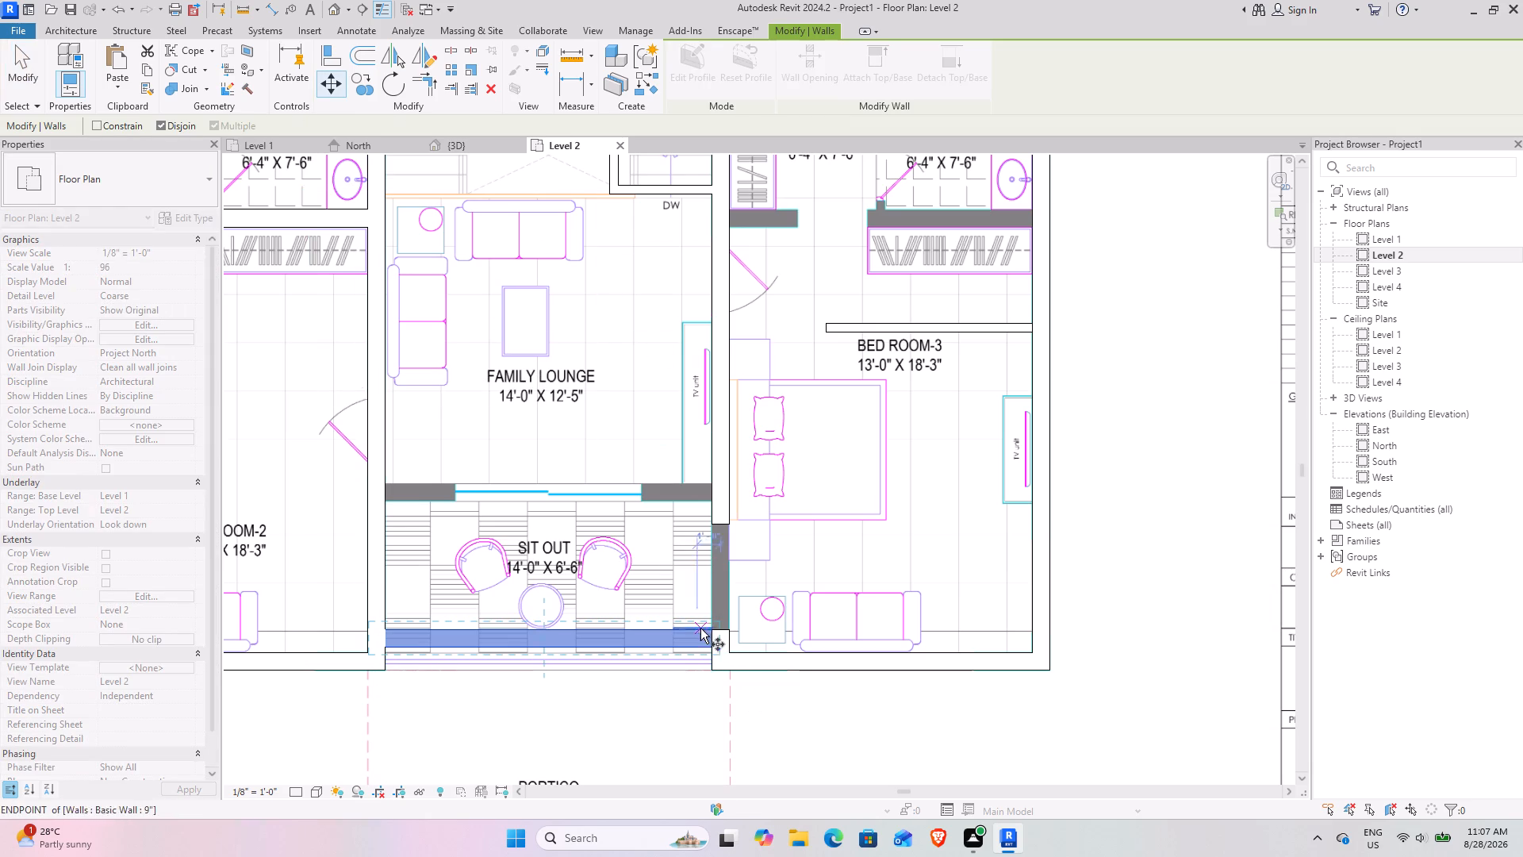
{"action": "left_click", "coordinate": [711, 632]}
{"action": "left_click", "coordinate": [712, 486]}
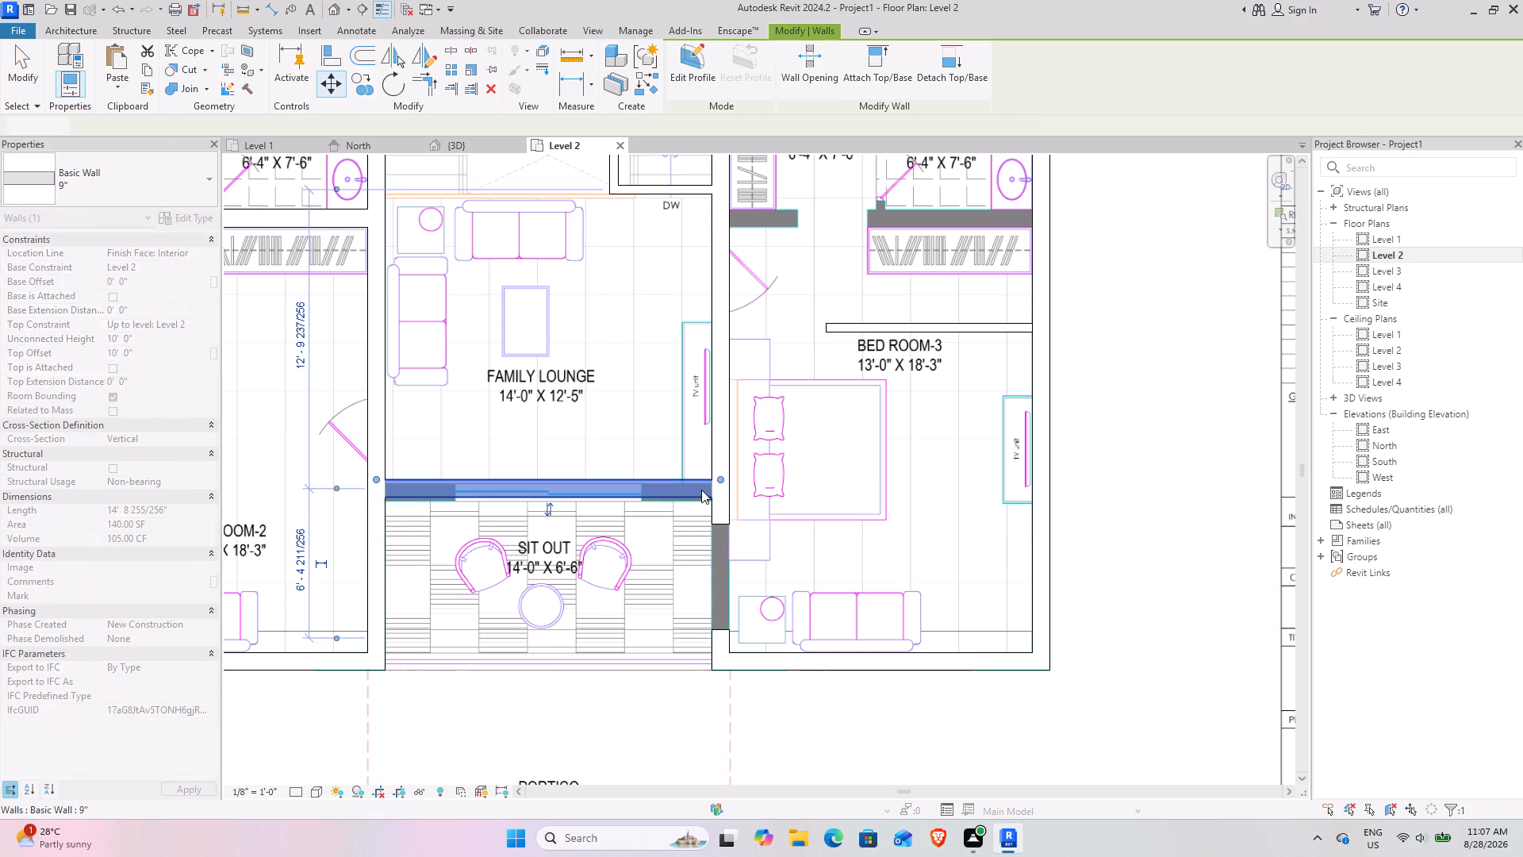
Fine-tune the moved 9" wall's position to match the underlay wall between the family lounge and sit out.
{"action": "scroll", "coordinate": [524, 452], "scroll_direction": "up", "scroll_amount": 7}
{"action": "middle_click_drag", "start_coordinate": [1019, 526], "coordinate": [543, 436]}
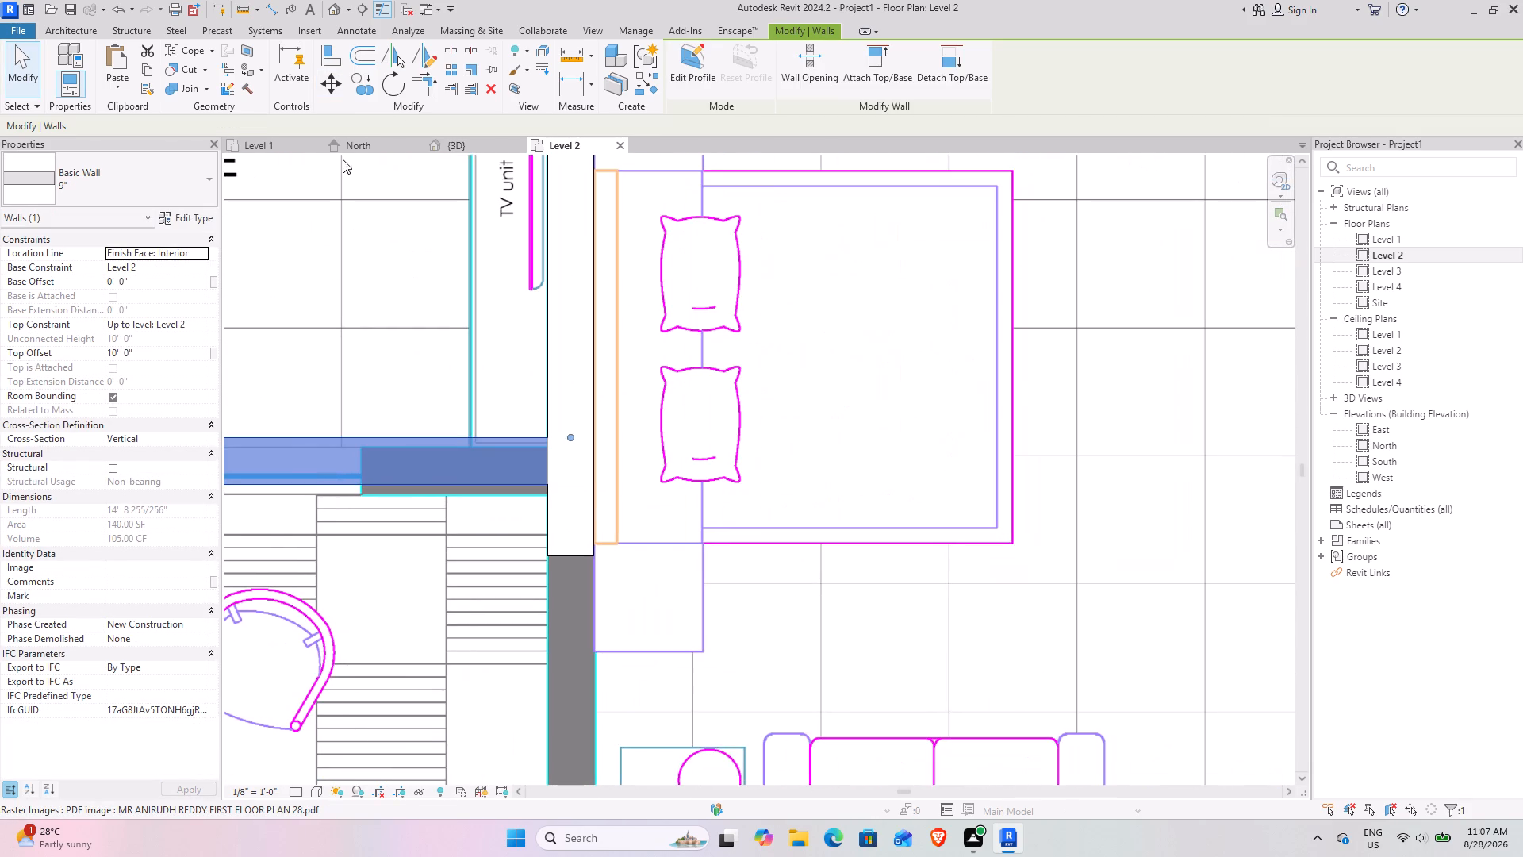
{"action": "left_click", "coordinate": [333, 87]}
{"action": "scroll", "coordinate": [531, 389], "scroll_direction": "up", "scroll_amount": 7}
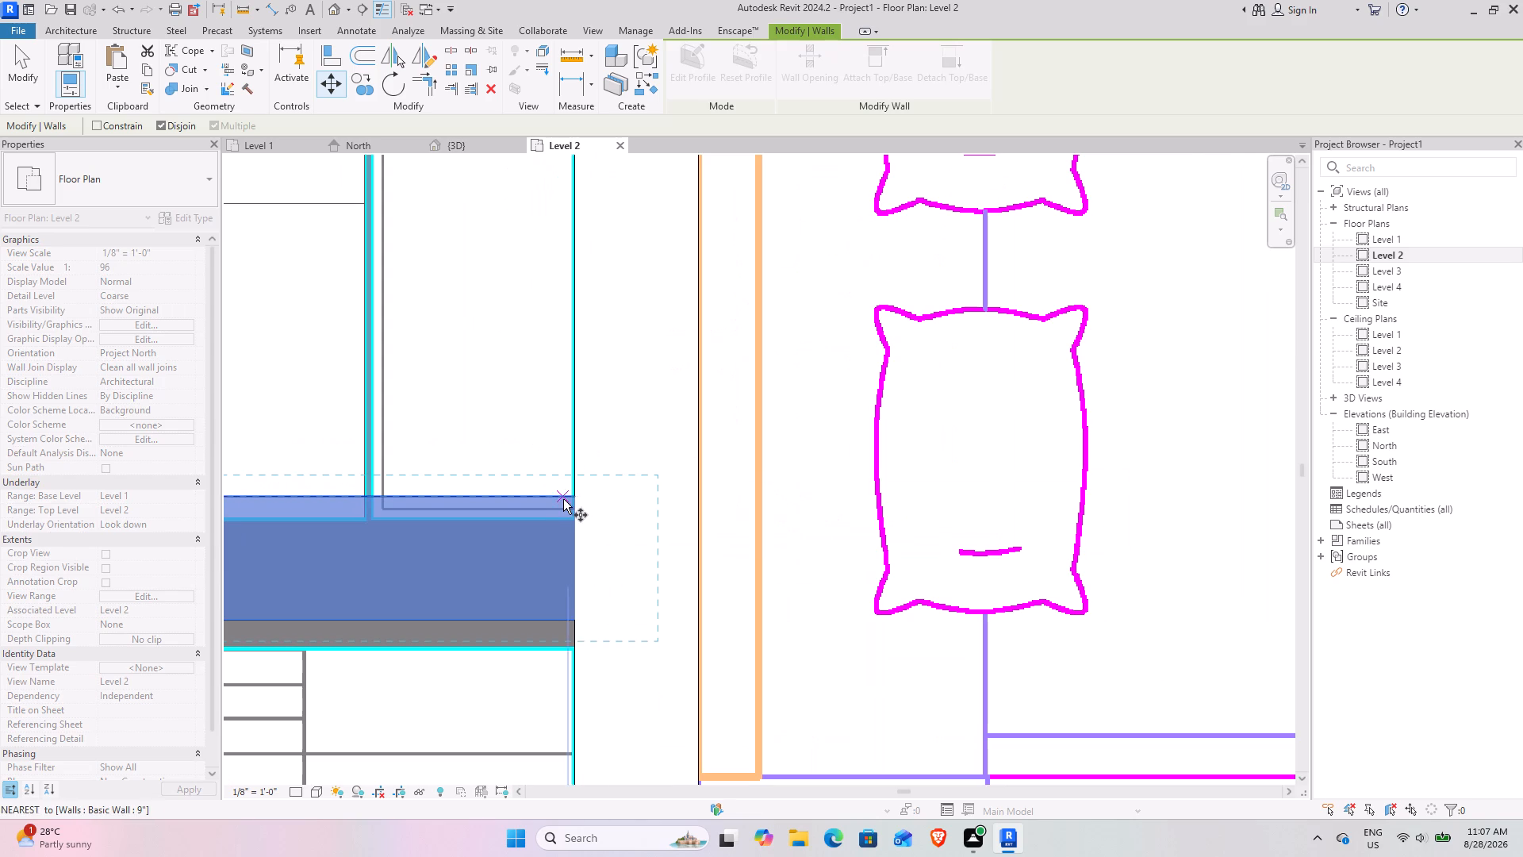
{"action": "left_click", "coordinate": [570, 499]}
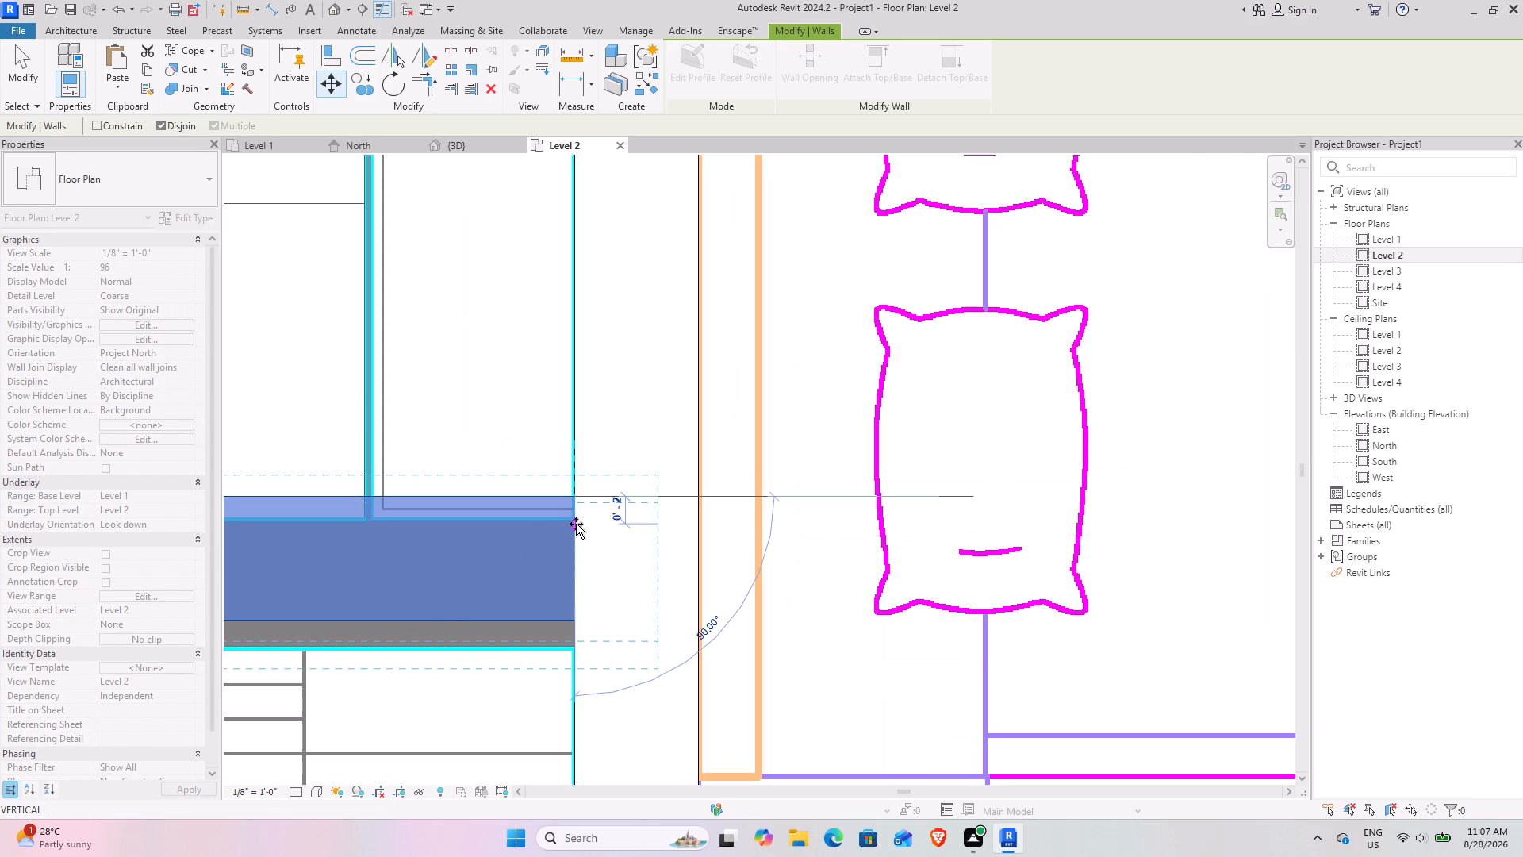
{"action": "left_click", "coordinate": [576, 524]}
{"action": "scroll", "coordinate": [574, 521], "scroll_direction": "up", "scroll_amount": 5}
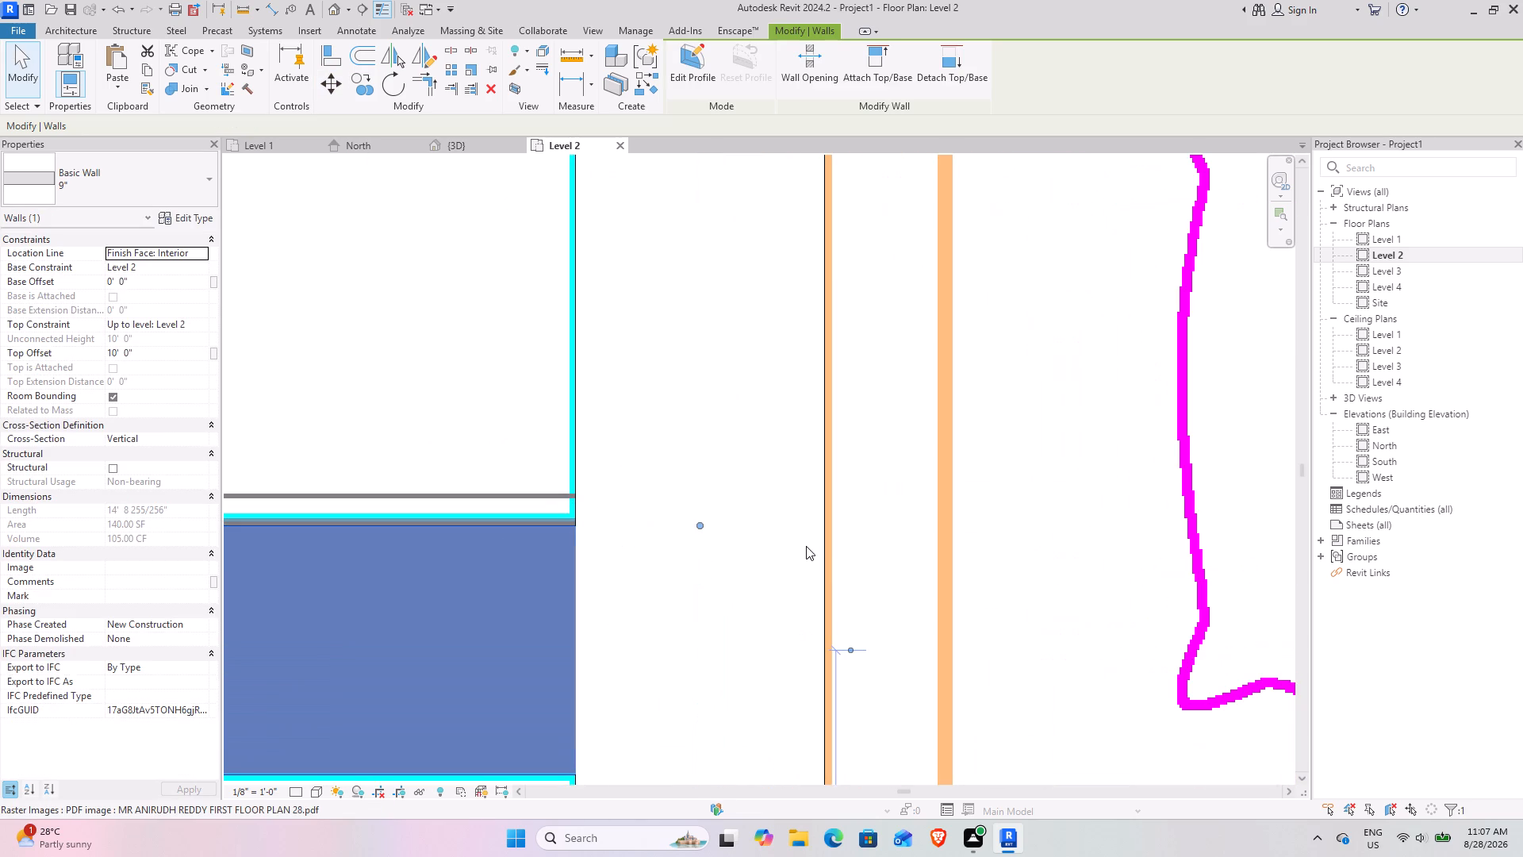
{"action": "key", "text": "Up"}
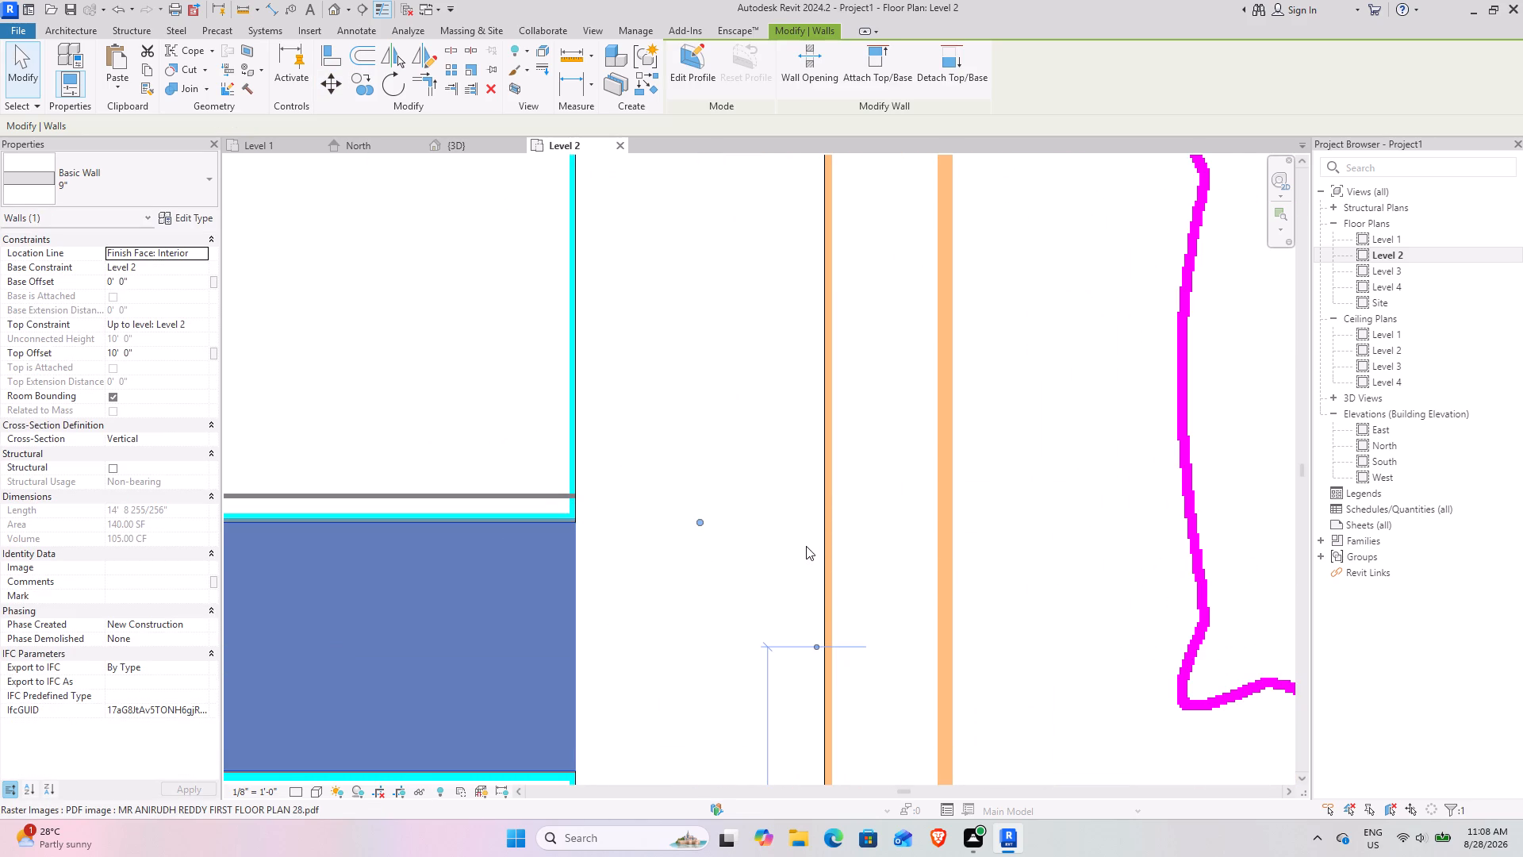
{"action": "scroll", "coordinate": [691, 507], "scroll_direction": "down", "scroll_amount": 17}
{"action": "middle_click_drag", "start_coordinate": [449, 492], "coordinate": [455, 496]}
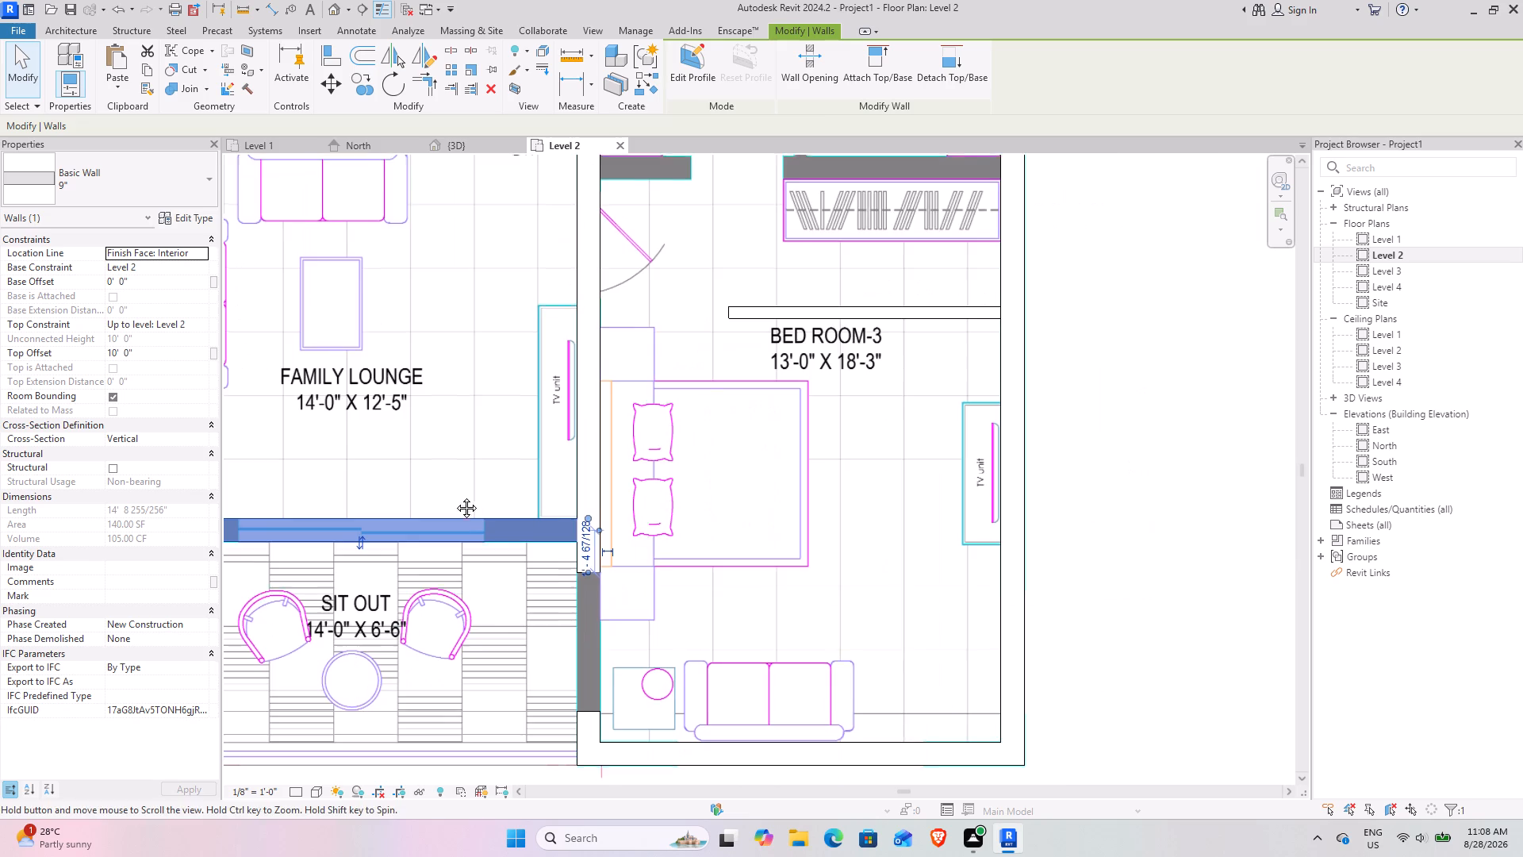
{"action": "middle_click_drag", "start_coordinate": [455, 496], "coordinate": [658, 642]}
{"action": "scroll", "coordinate": [612, 581], "scroll_direction": "down", "scroll_amount": 2}
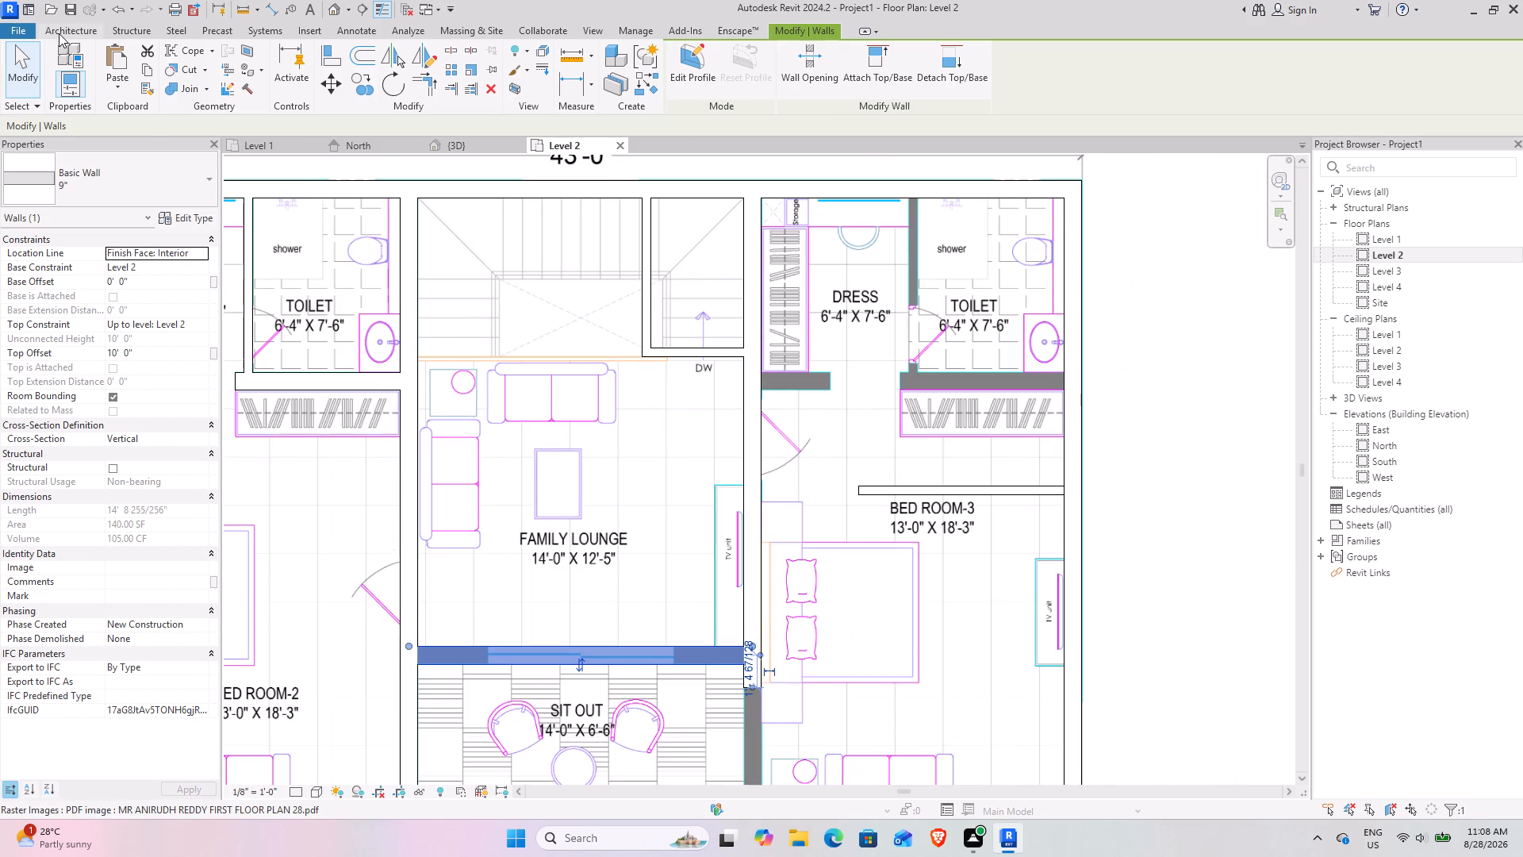
{"action": "left_click", "coordinate": [29, 53]}
Delete the 4.5" wall in Bed Room-3 and the two 4.5" walls around the staircase on Level 2.
{"action": "scroll", "coordinate": [696, 387], "scroll_direction": "down", "scroll_amount": 4}
{"action": "middle_click_drag", "start_coordinate": [802, 427], "coordinate": [715, 398]}
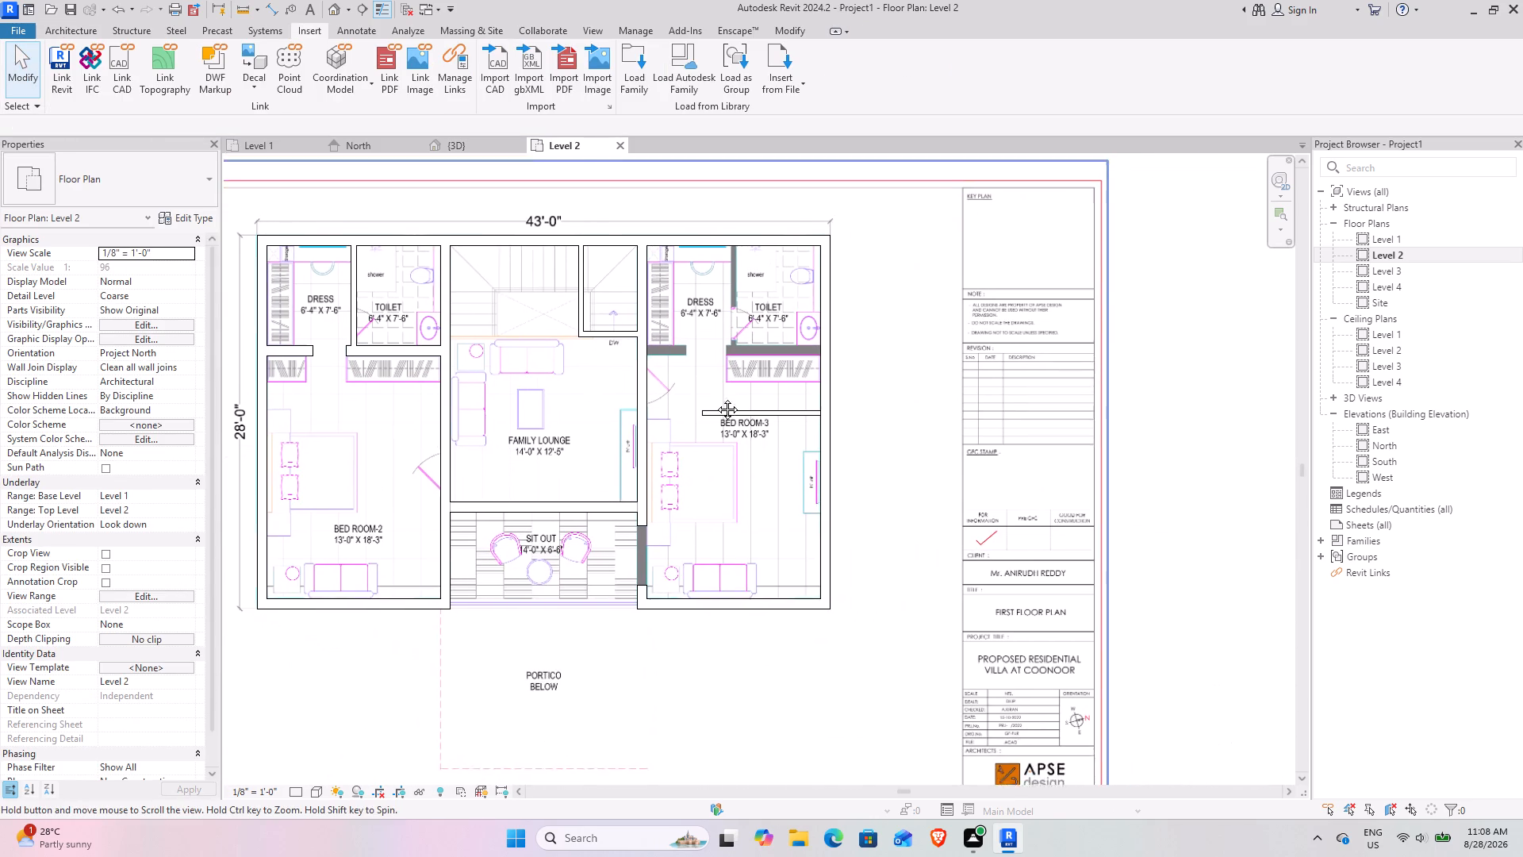
{"action": "middle_click_drag", "start_coordinate": [715, 398], "coordinate": [713, 422]}
{"action": "scroll", "coordinate": [737, 374], "scroll_direction": "up", "scroll_amount": 7}
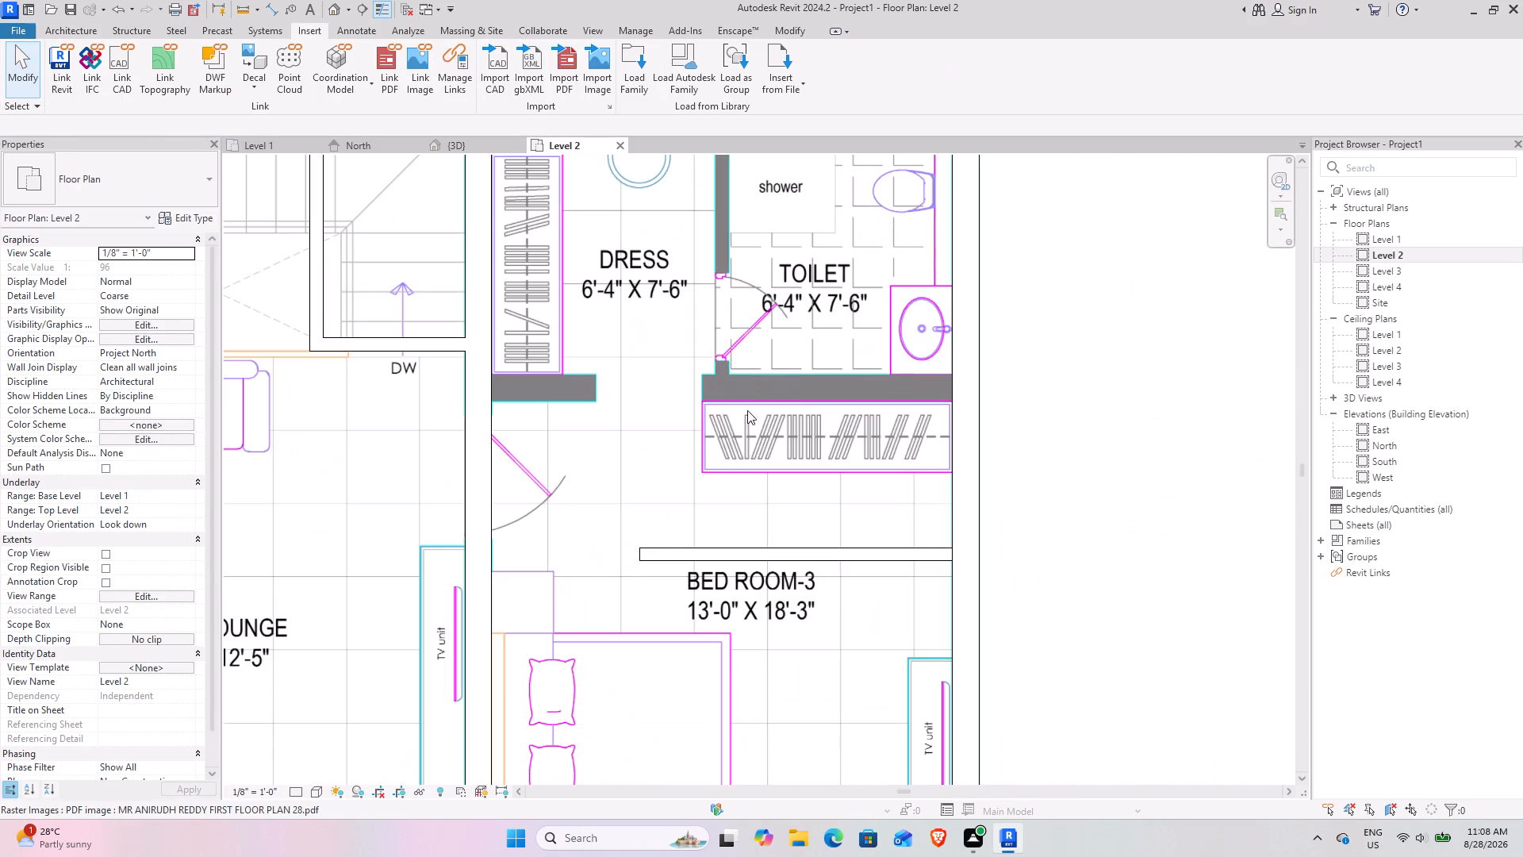
{"action": "scroll", "coordinate": [776, 462], "scroll_direction": "down", "scroll_amount": 3}
{"action": "middle_click_drag", "start_coordinate": [781, 436], "coordinate": [750, 398]}
{"action": "scroll", "coordinate": [630, 419], "scroll_direction": "down", "scroll_amount": 3}
{"action": "middle_click_drag", "start_coordinate": [616, 462], "coordinate": [643, 451]}
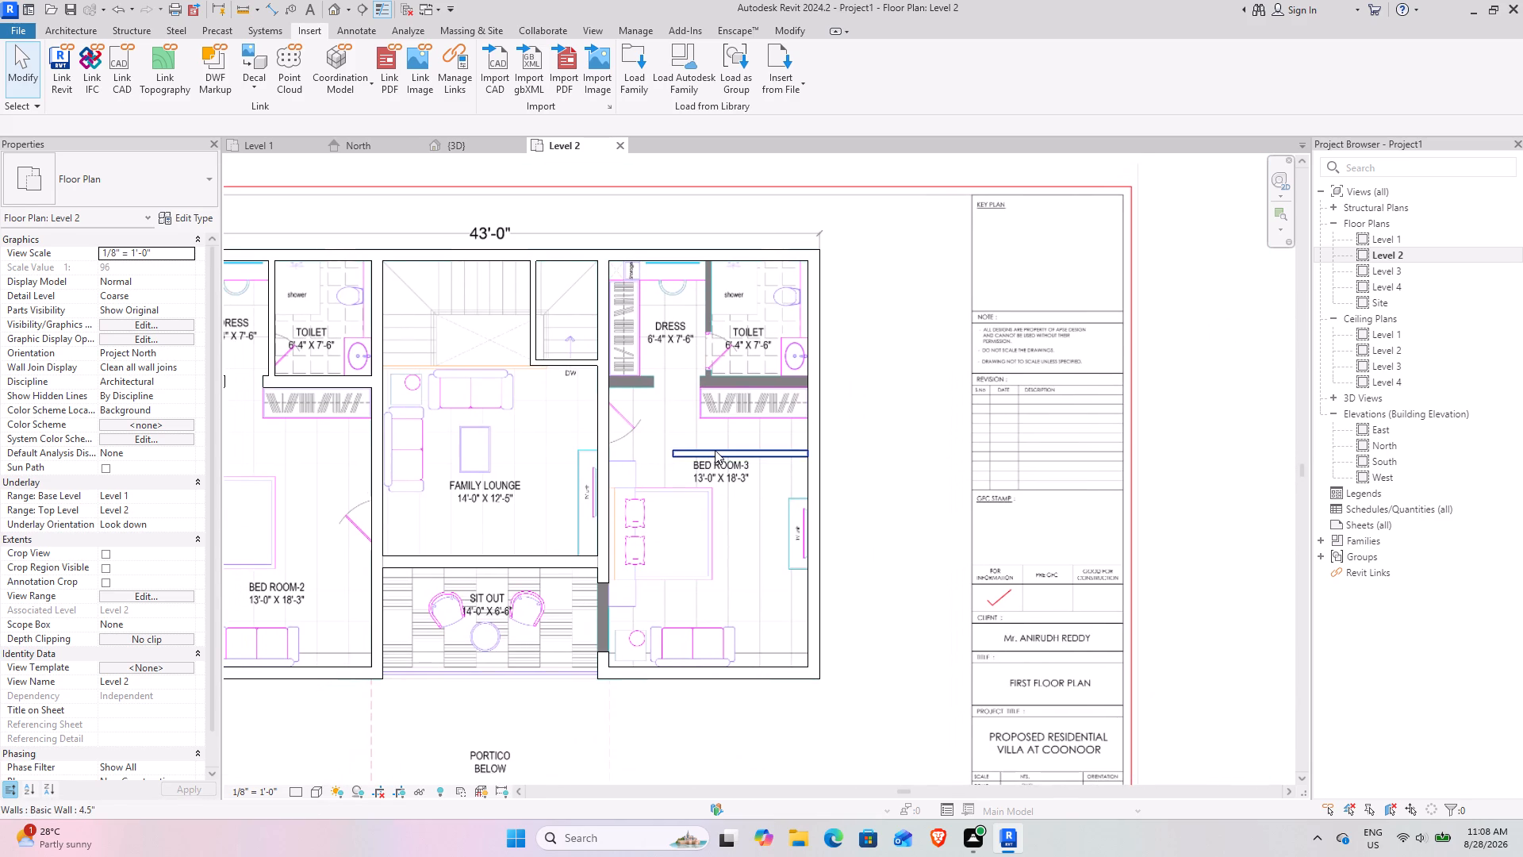
{"action": "left_click", "coordinate": [715, 450]}
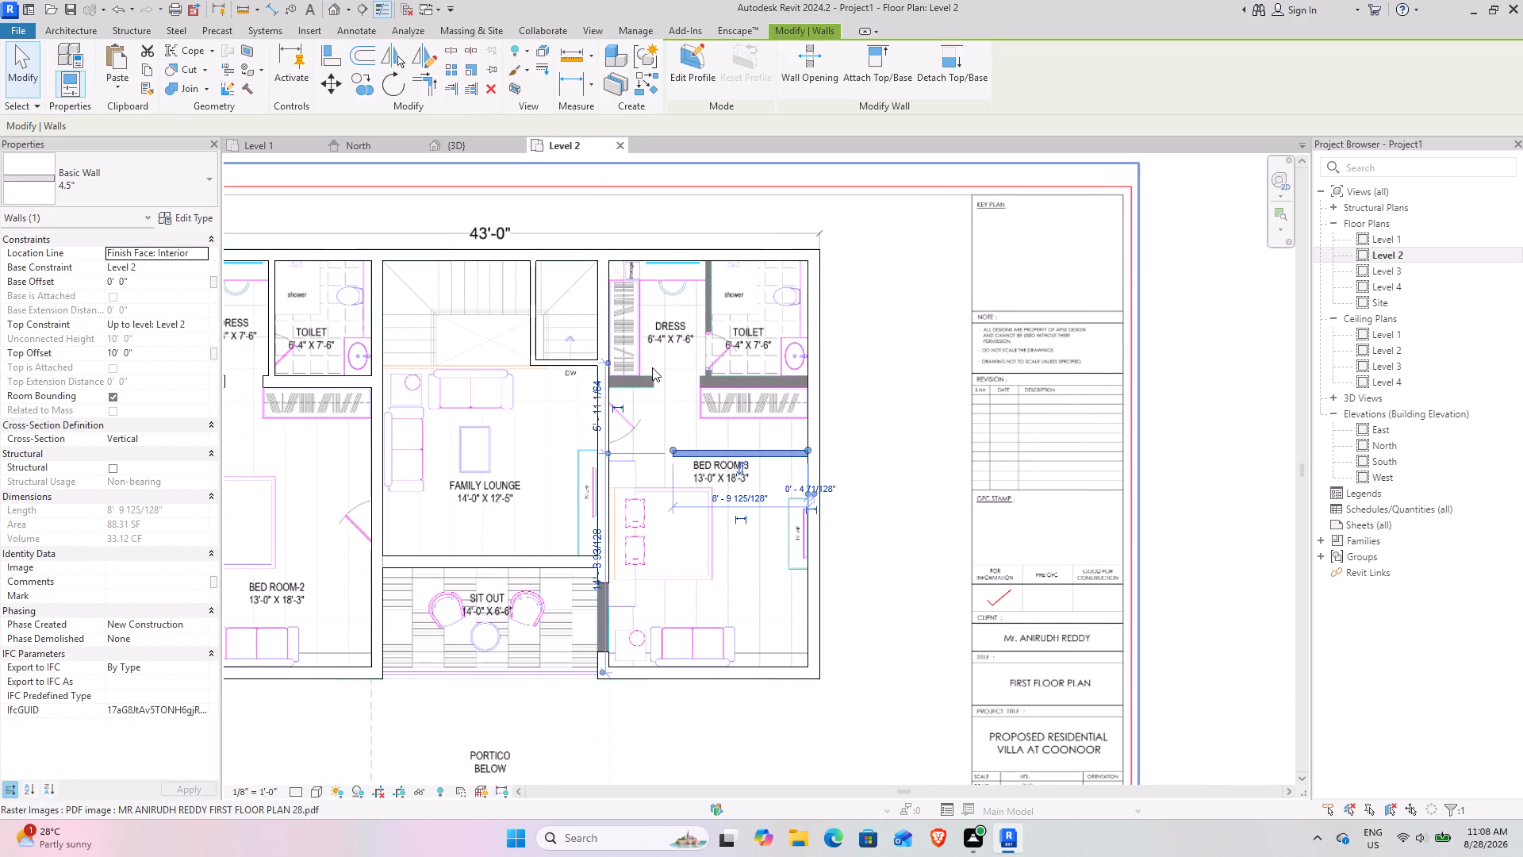
{"action": "left_click", "coordinate": [574, 362], "text": "ctrl"}
{"action": "left_click", "coordinate": [533, 337], "text": "ctrl"}
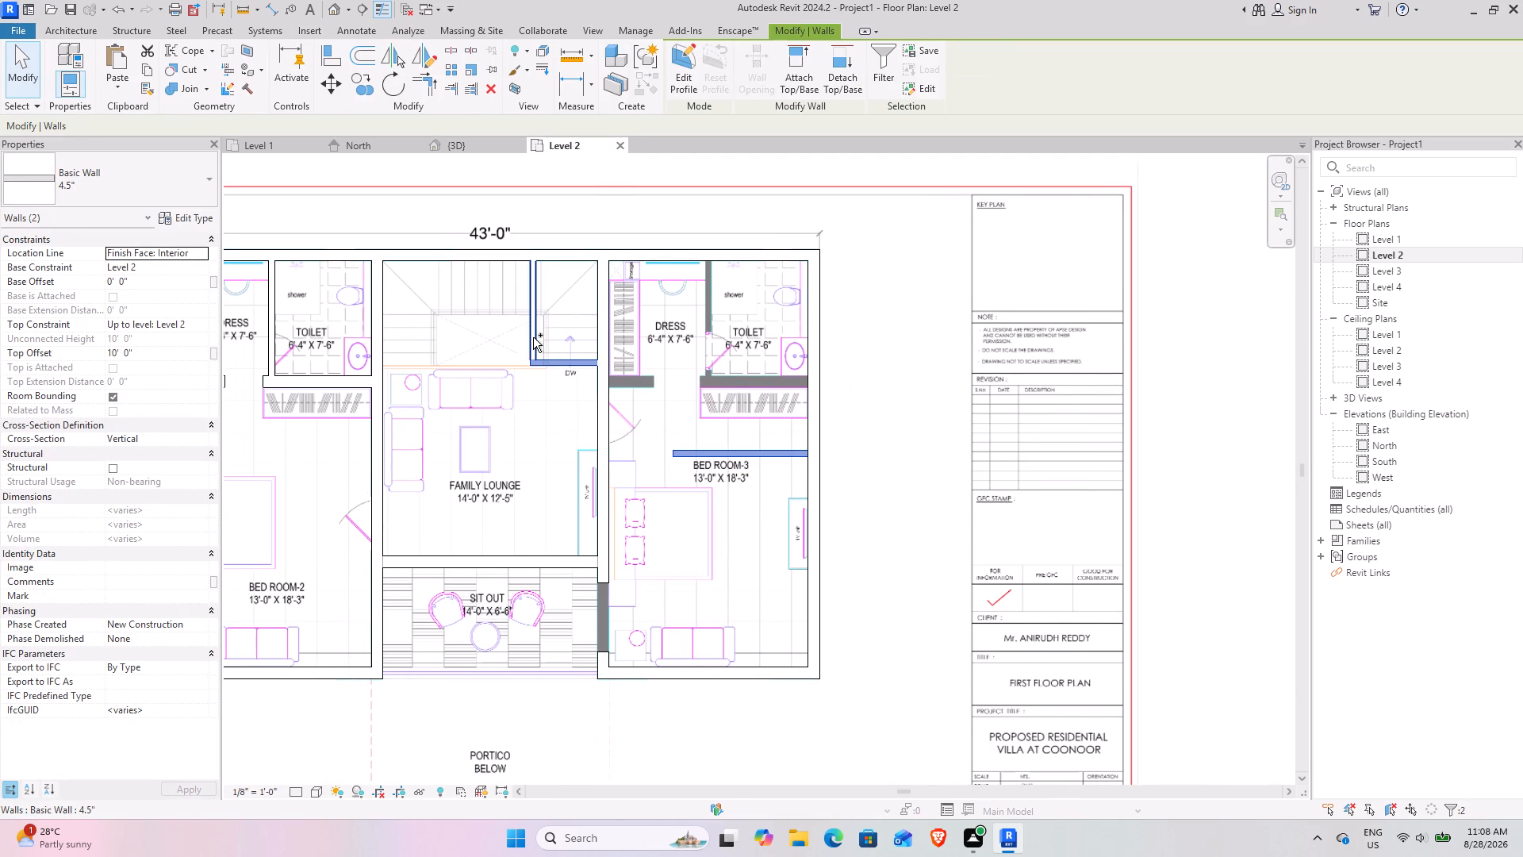
{"action": "left_click", "coordinate": [497, 84]}
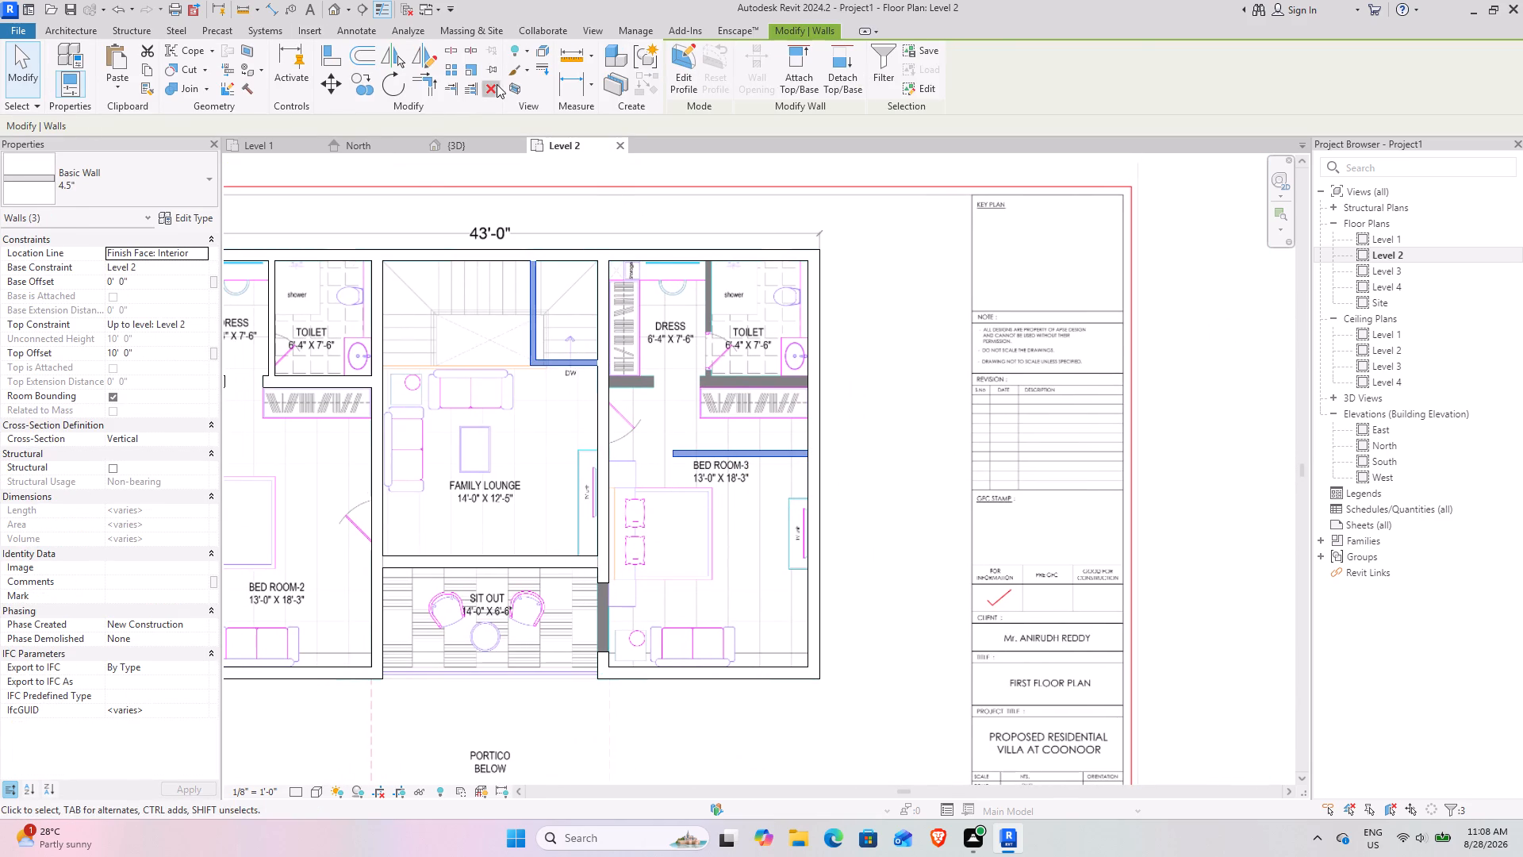
Inspect the villa's upper-floor walls in the 3D view and return to the Level 2 plan.
{"action": "left_click", "coordinate": [441, 139]}
{"action": "middle_click_drag", "start_coordinate": [506, 379], "coordinate": [385, 485], "text": "ctrl"}
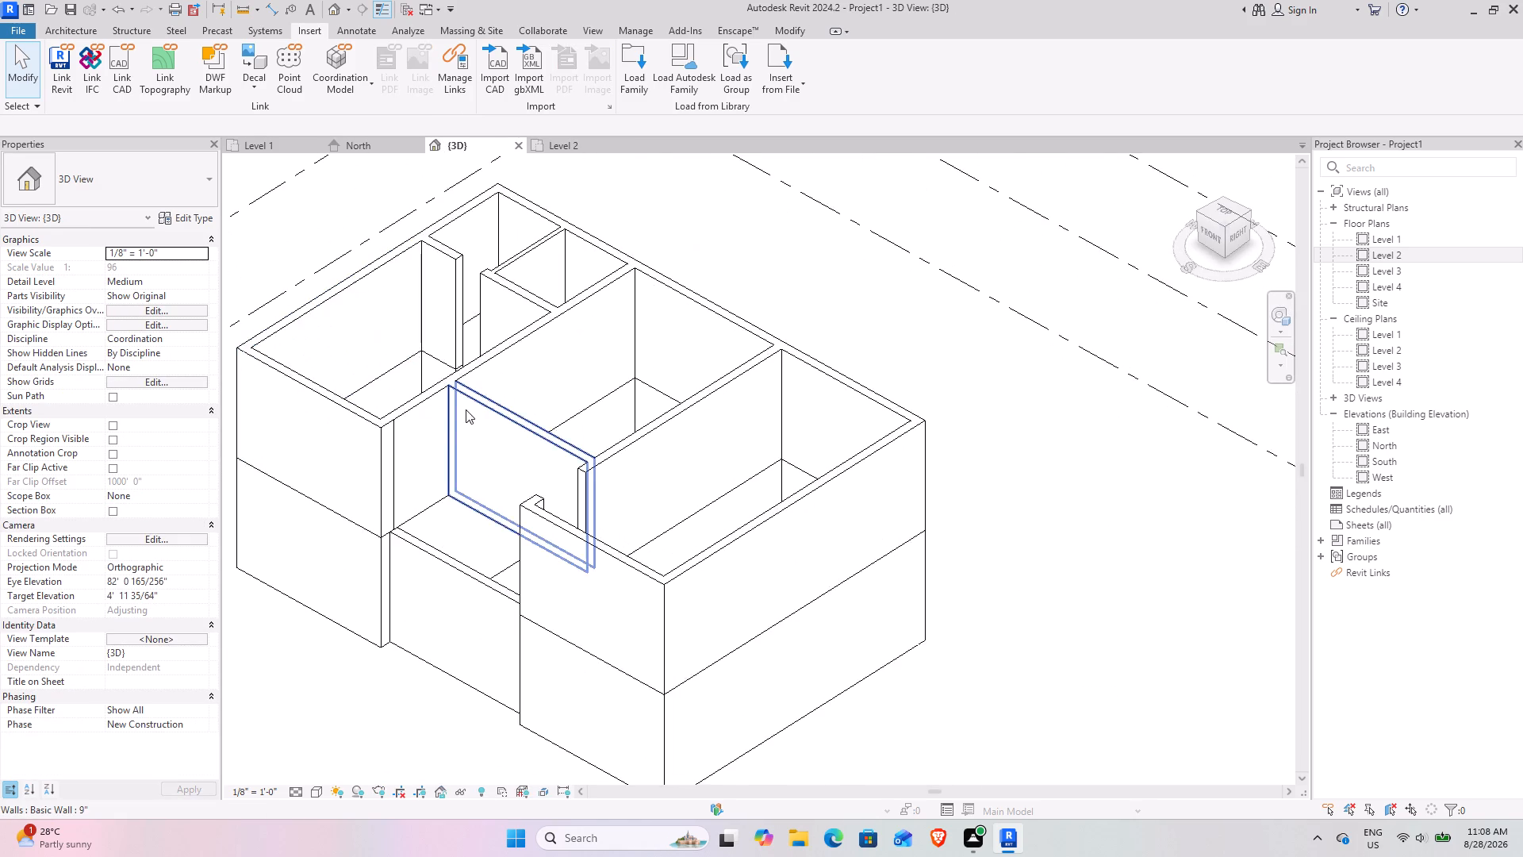
{"action": "scroll", "coordinate": [466, 400], "scroll_direction": "down", "scroll_amount": 5}
{"action": "middle_click_drag", "start_coordinate": [454, 403], "coordinate": [504, 500]}
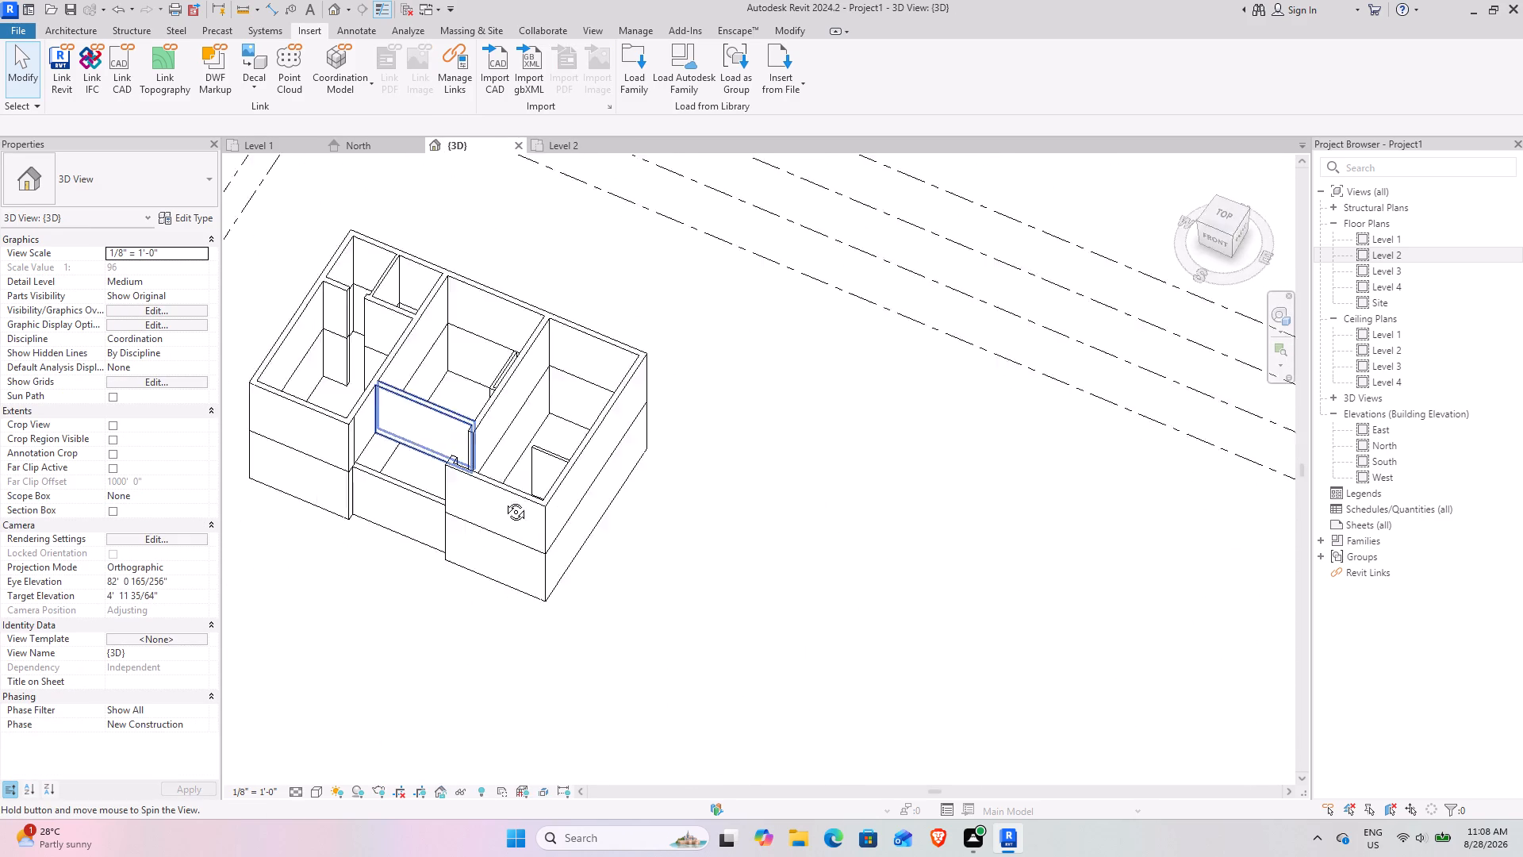
{"action": "middle_click_drag", "start_coordinate": [504, 500], "coordinate": [470, 479]}
{"action": "left_click", "coordinate": [551, 159]}
{"action": "left_click", "coordinate": [554, 147]}
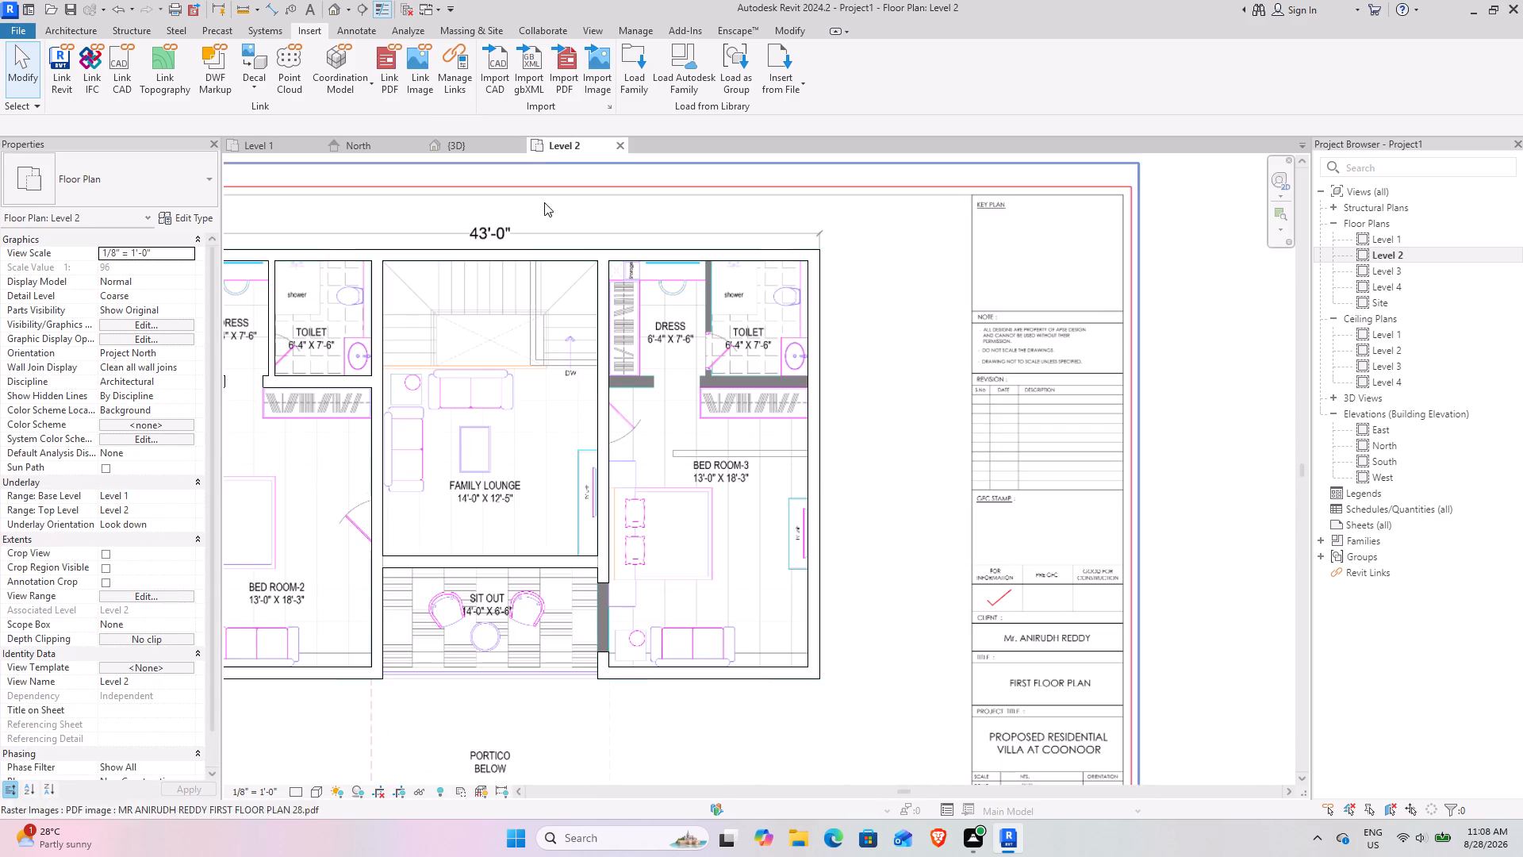
Add a 9" wall about 7'-5" long on the underlay wall between the right-hand toilet and Bed Room-3's wardrobe.
{"action": "scroll", "coordinate": [719, 316], "scroll_direction": "up", "scroll_amount": 5}
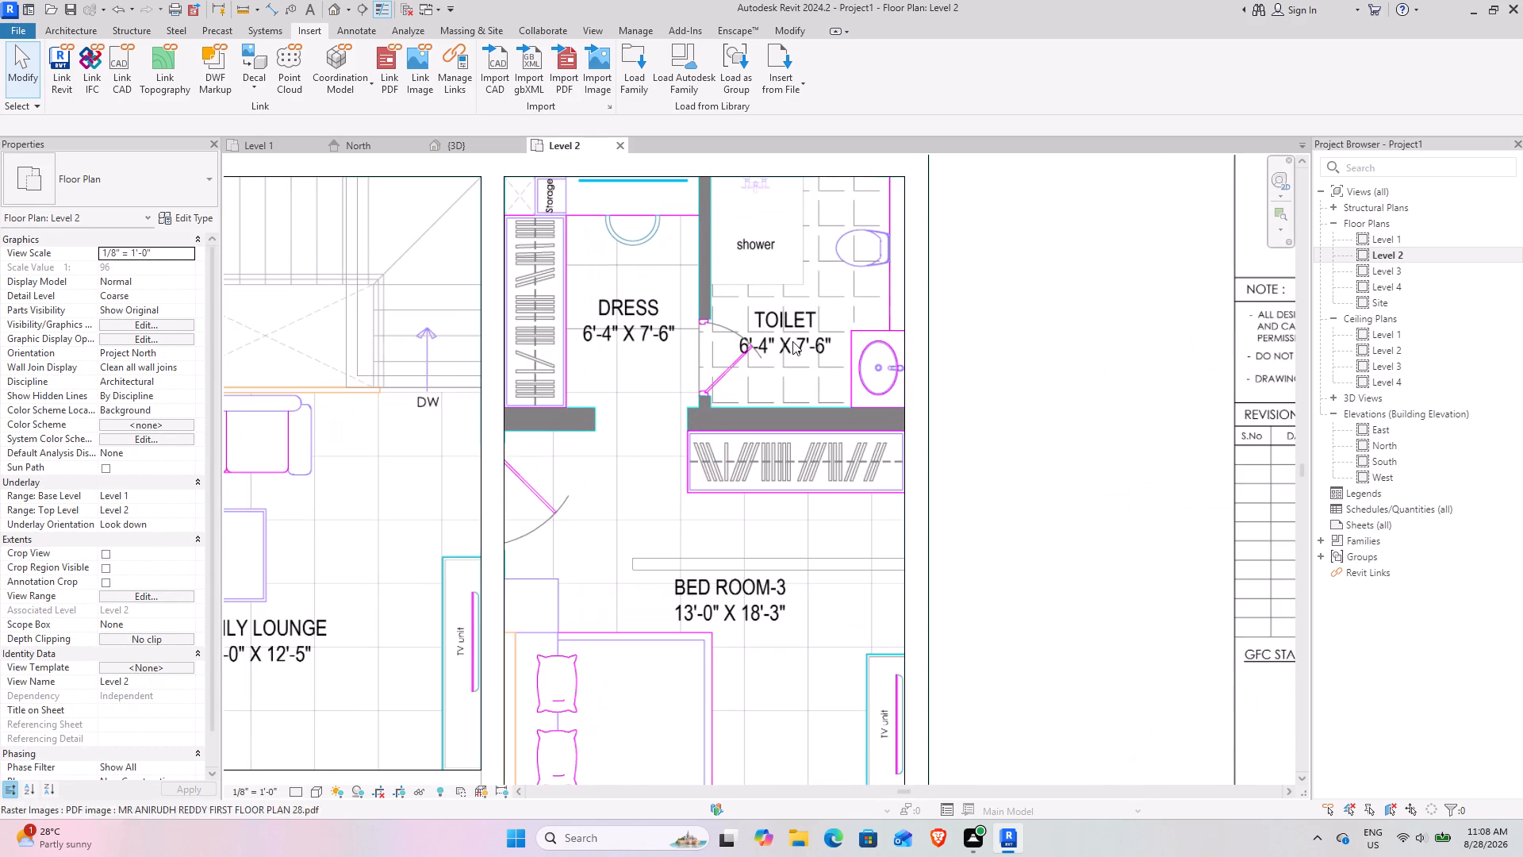
{"action": "left_click", "coordinate": [922, 361]}
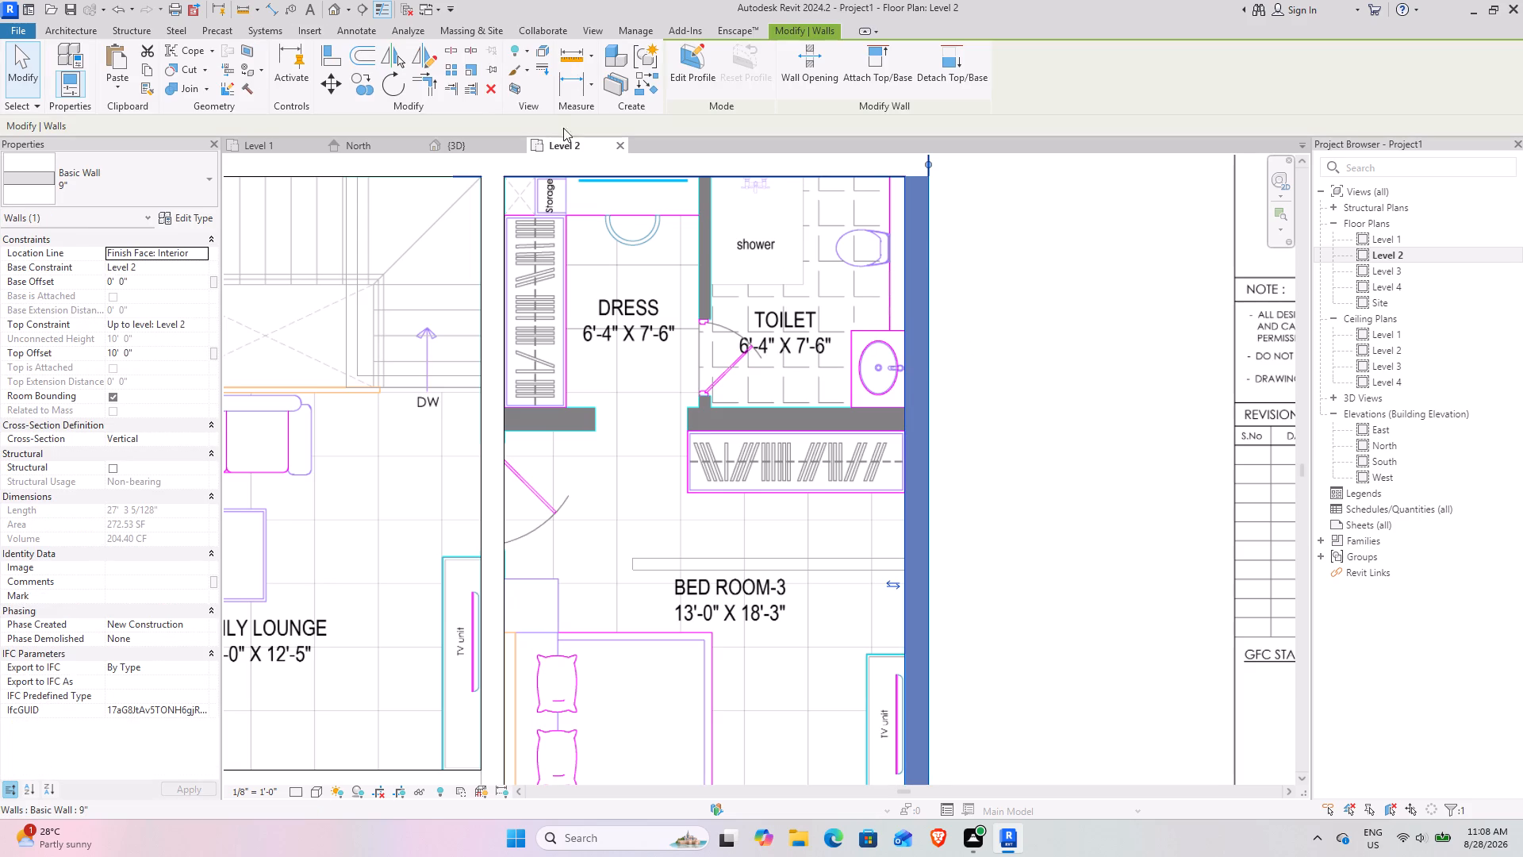
{"action": "left_click", "coordinate": [643, 82]}
{"action": "left_click", "coordinate": [700, 93]}
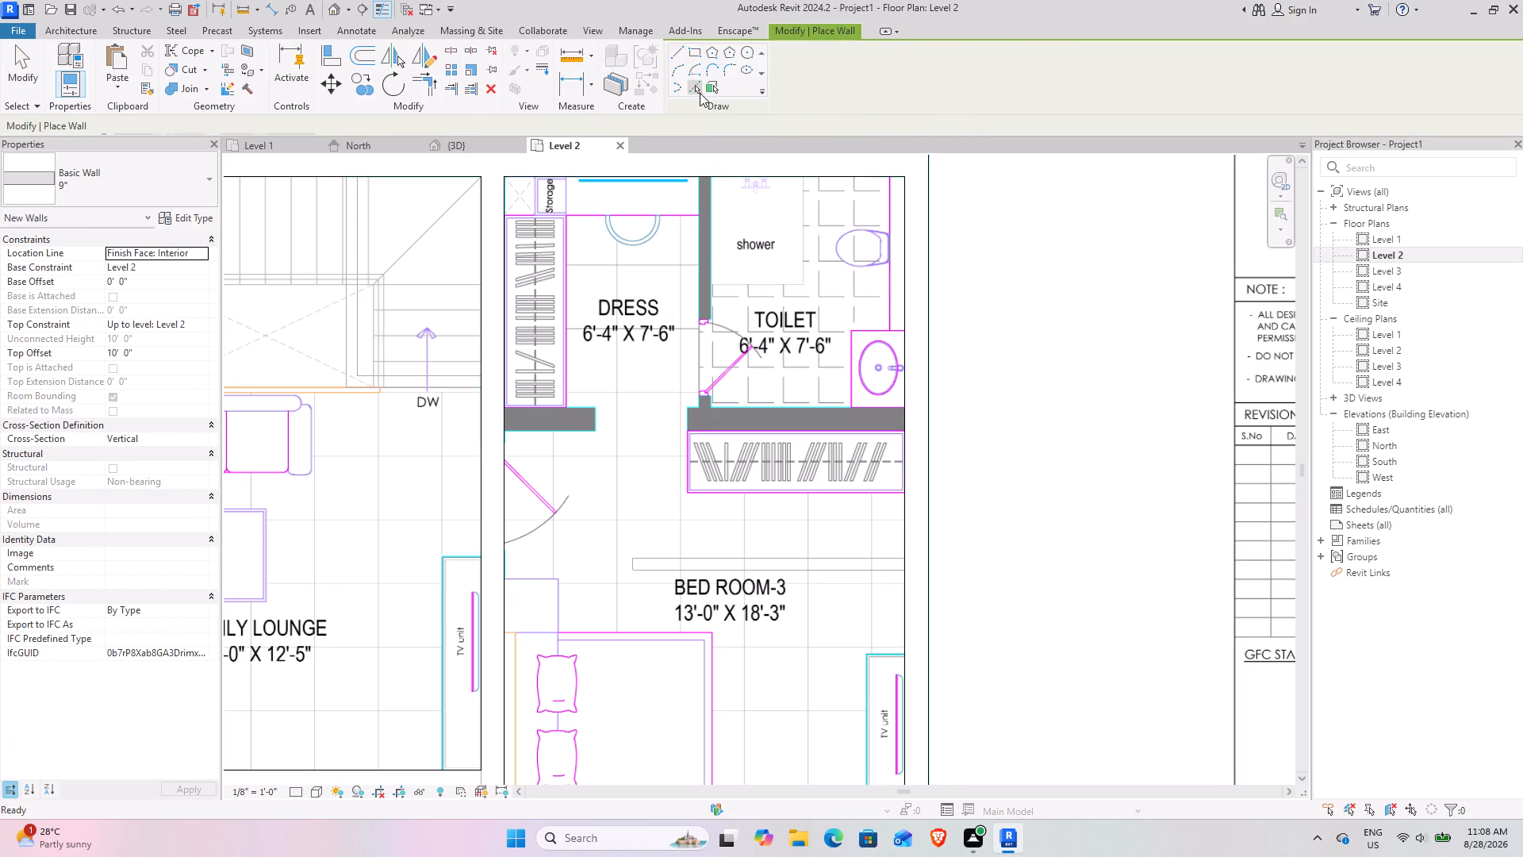
{"action": "left_click", "coordinate": [788, 425]}
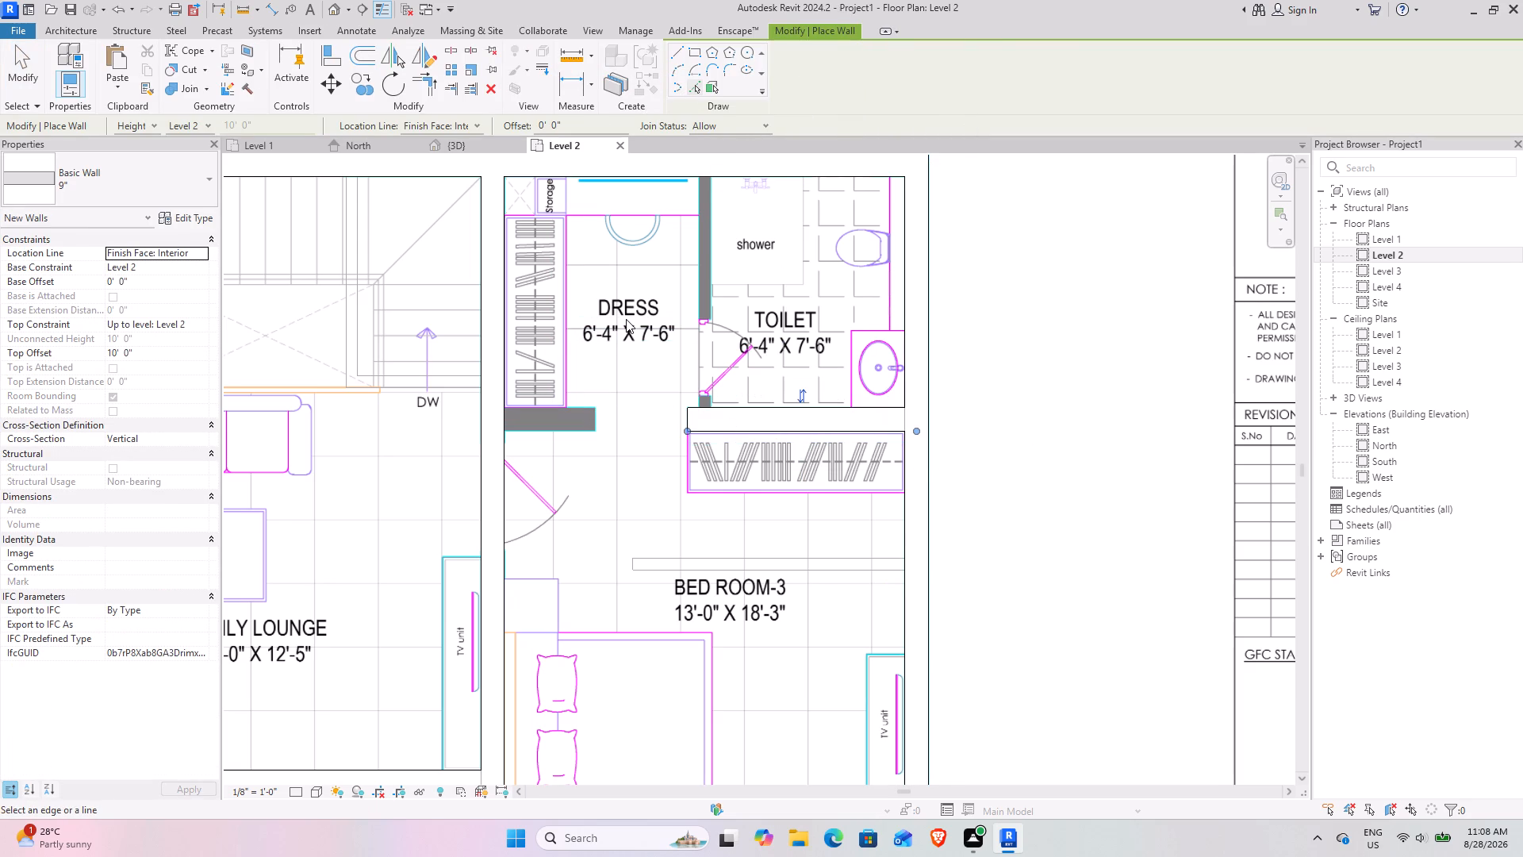
{"action": "key", "text": "Escape"}
{"action": "key", "text": "Escape"}
Extend the new 9" wall across the dress opening to the wall beside the staircase, about 13'-4" long.
{"action": "left_click", "coordinate": [699, 414]}
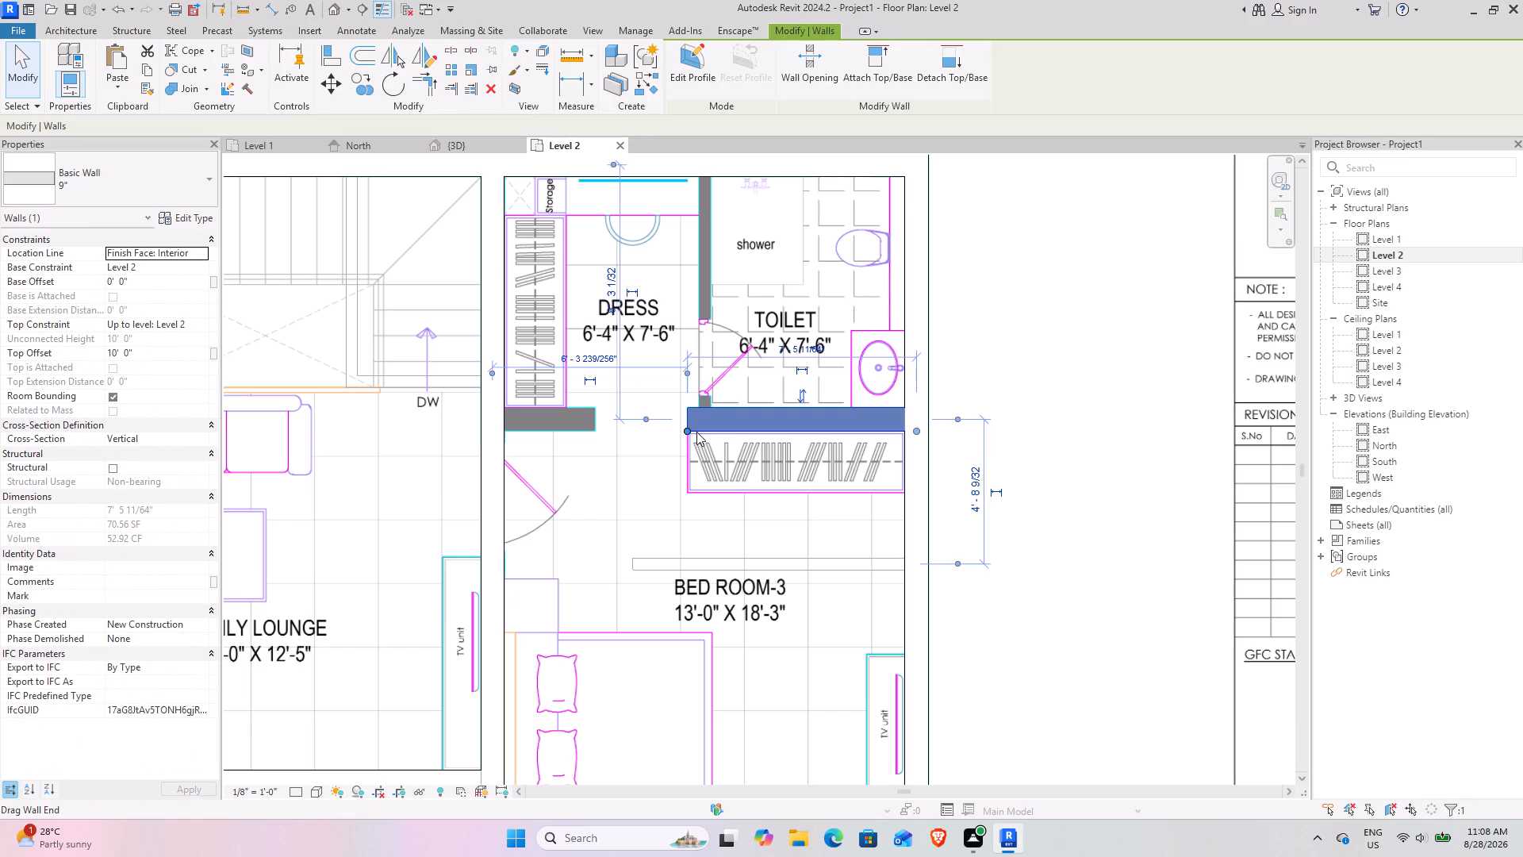
{"action": "left_click_drag", "start_coordinate": [684, 430], "coordinate": [673, 430]}
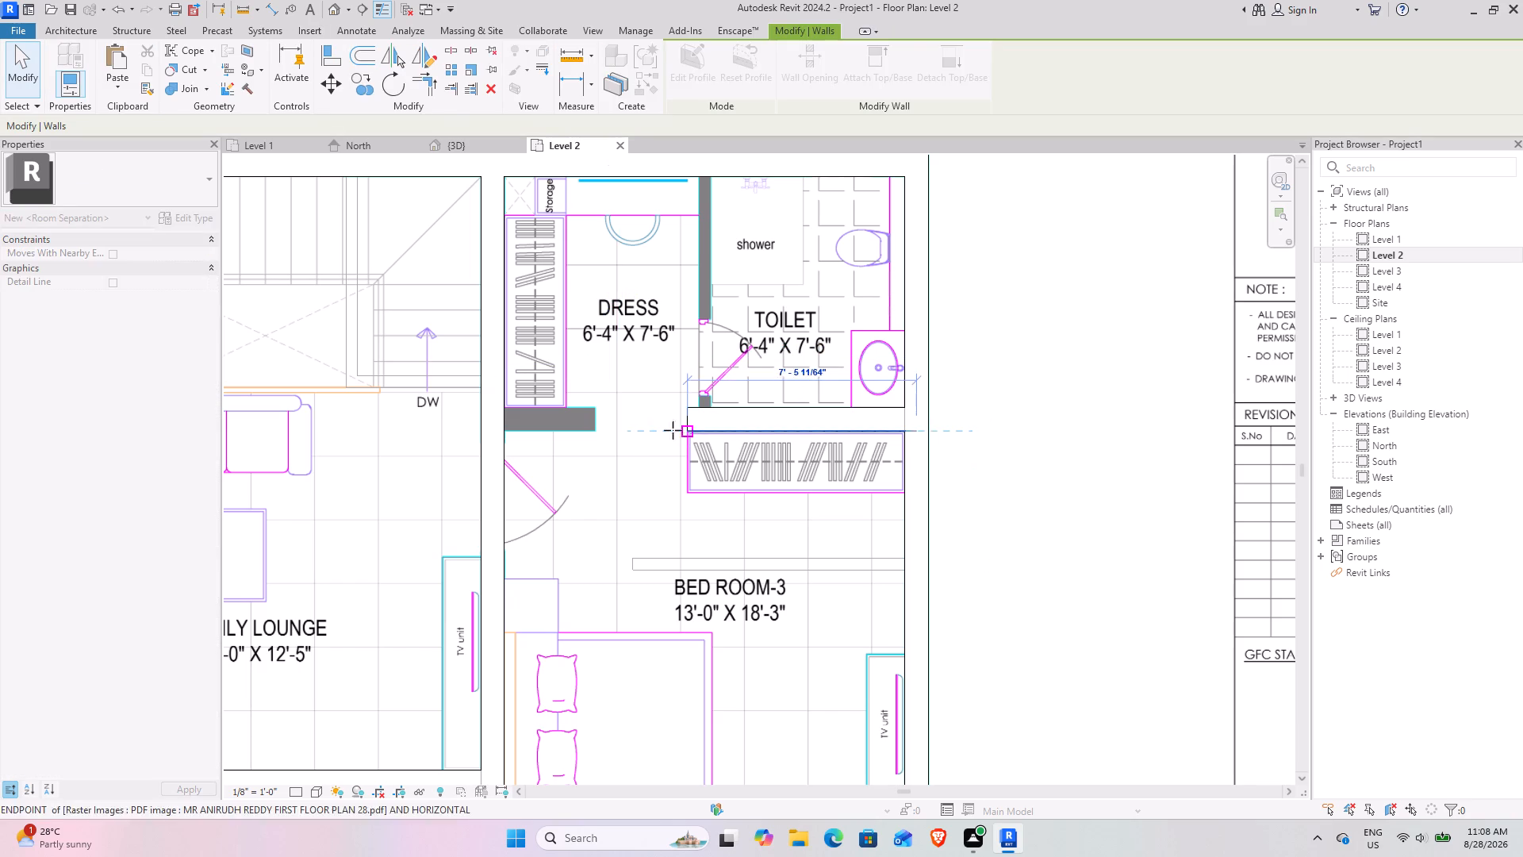
{"action": "left_click_drag", "start_coordinate": [673, 430], "coordinate": [502, 429]}
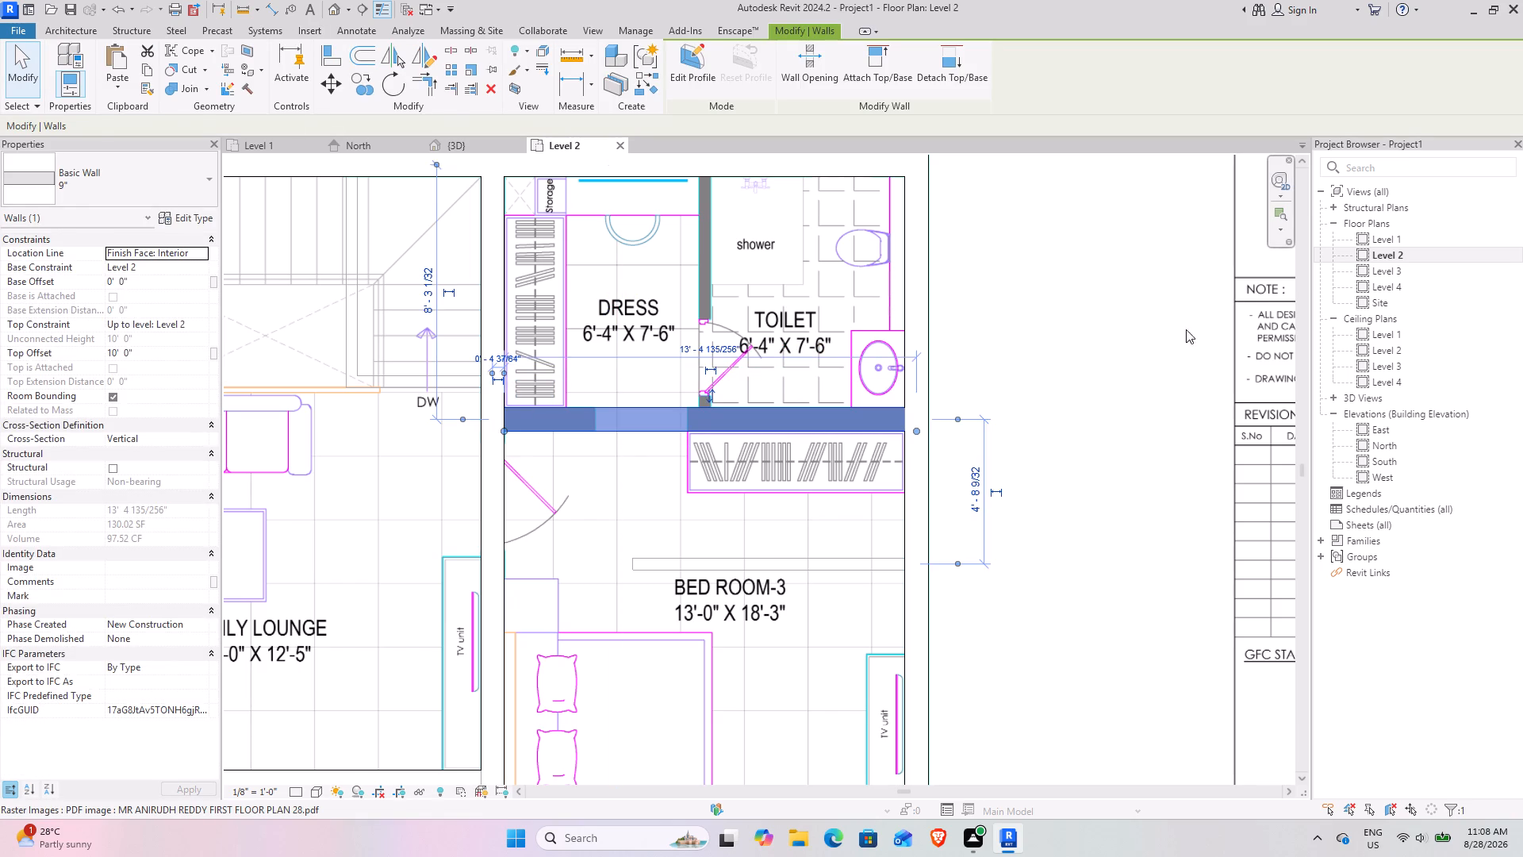
Add a 4.5" wall about 4'-7" long on the underlay line between the right-hand dress and the toilet's shower.
{"action": "left_click", "coordinate": [1045, 308]}
{"action": "middle_click_drag", "start_coordinate": [674, 306], "coordinate": [684, 461]}
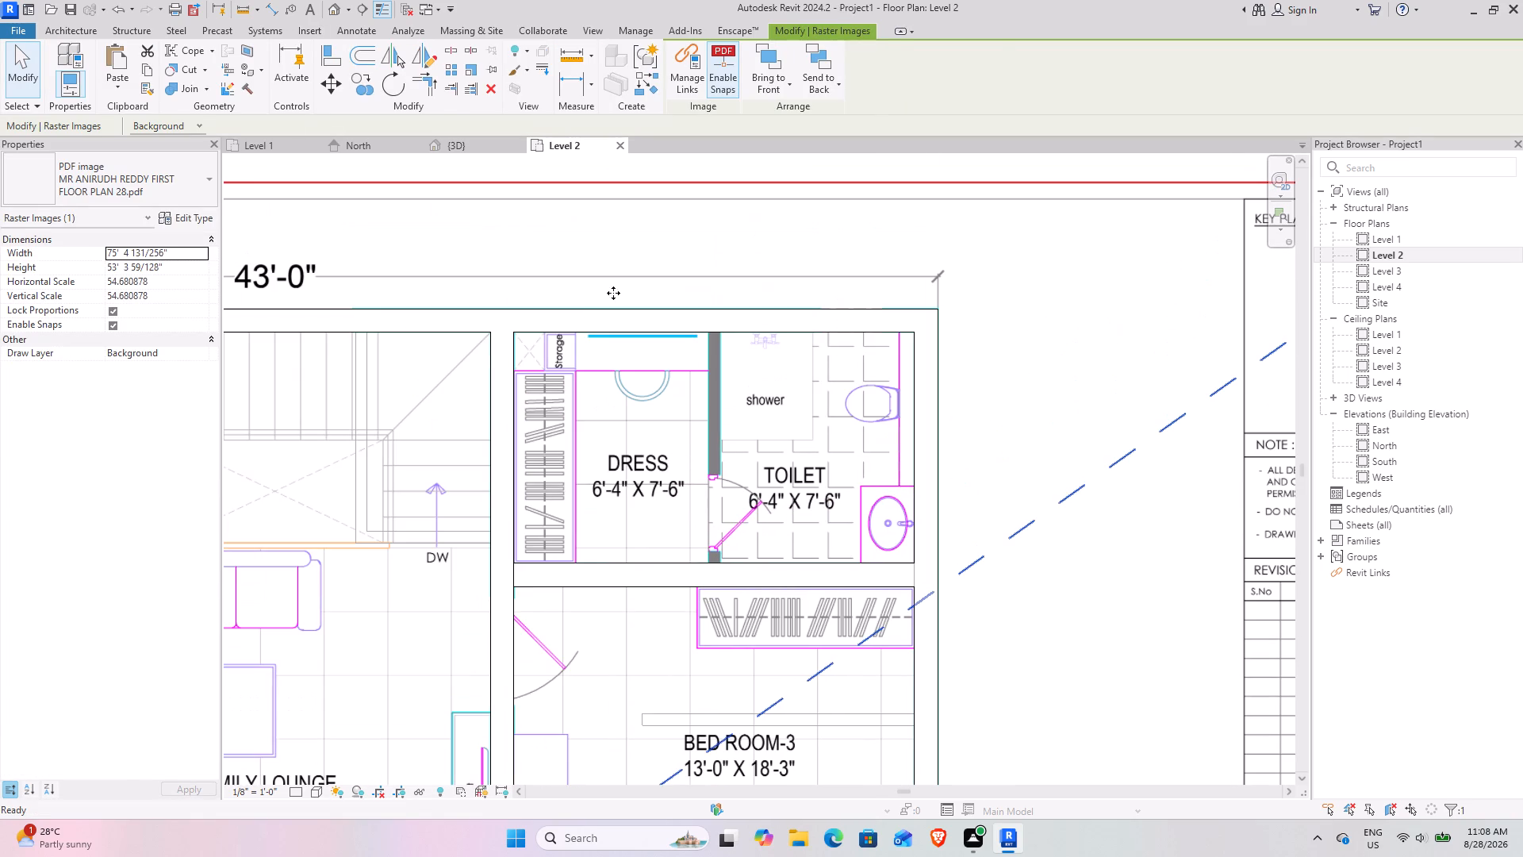
{"action": "key", "text": "Escape"}
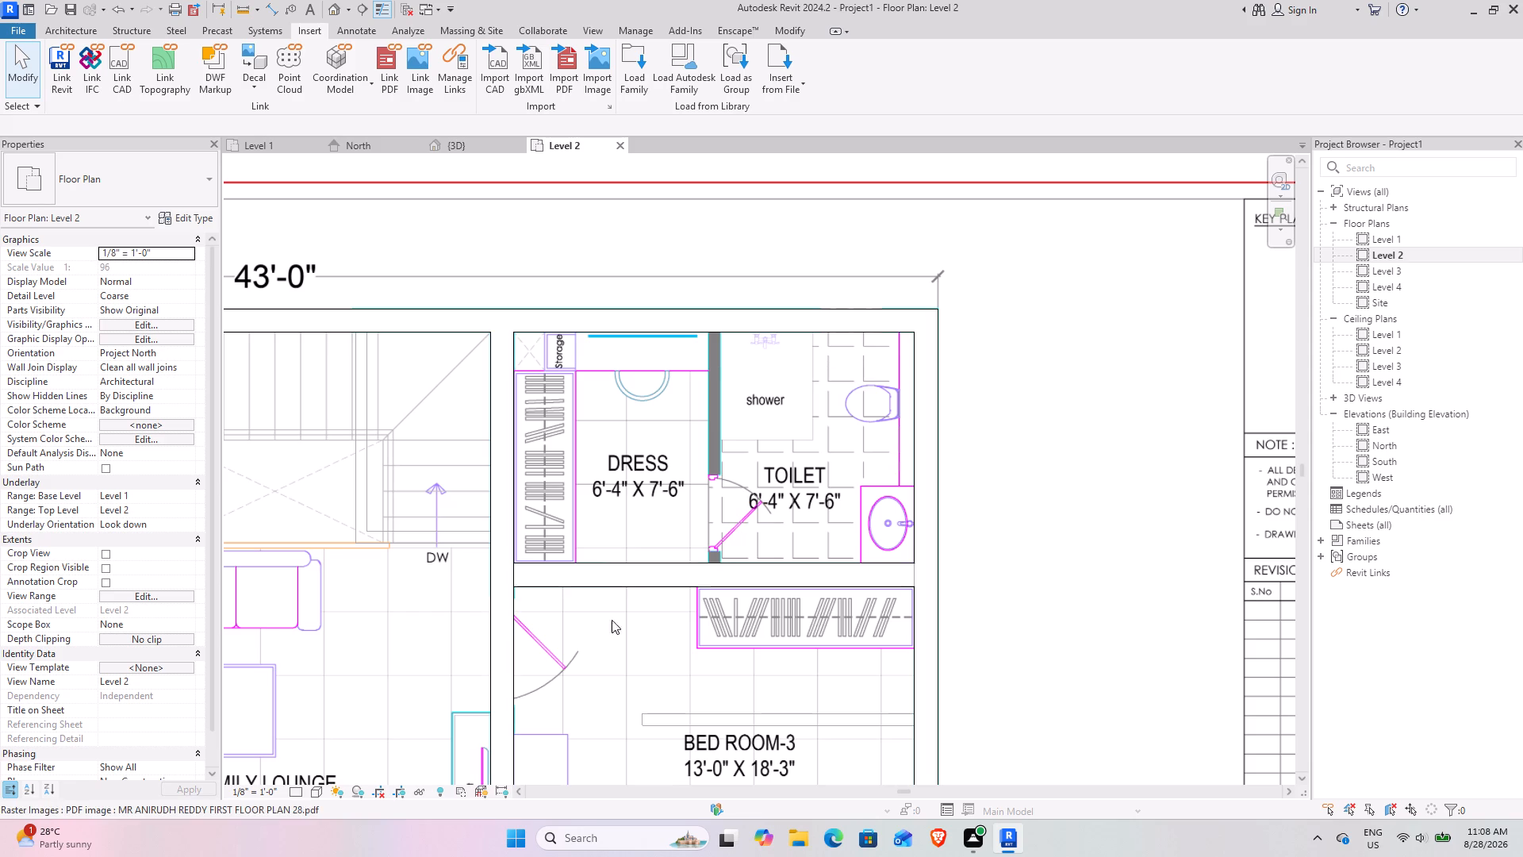
{"action": "scroll", "coordinate": [708, 665], "scroll_direction": "down", "scroll_amount": 2}
{"action": "middle_click_drag", "start_coordinate": [536, 609], "coordinate": [837, 397]}
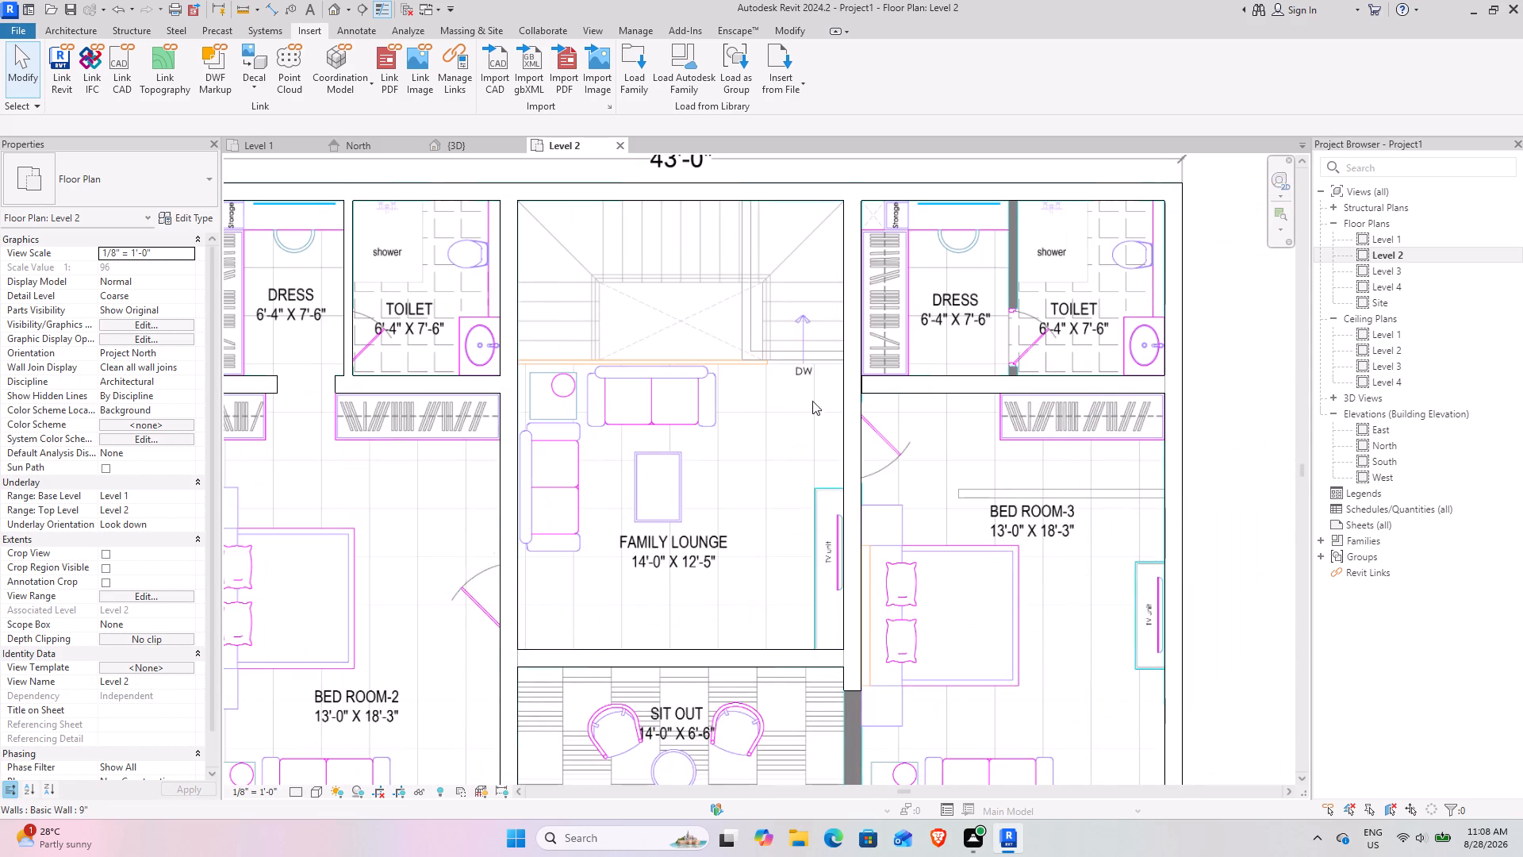
{"action": "left_click", "coordinate": [353, 288]}
{"action": "left_click", "coordinate": [650, 90]}
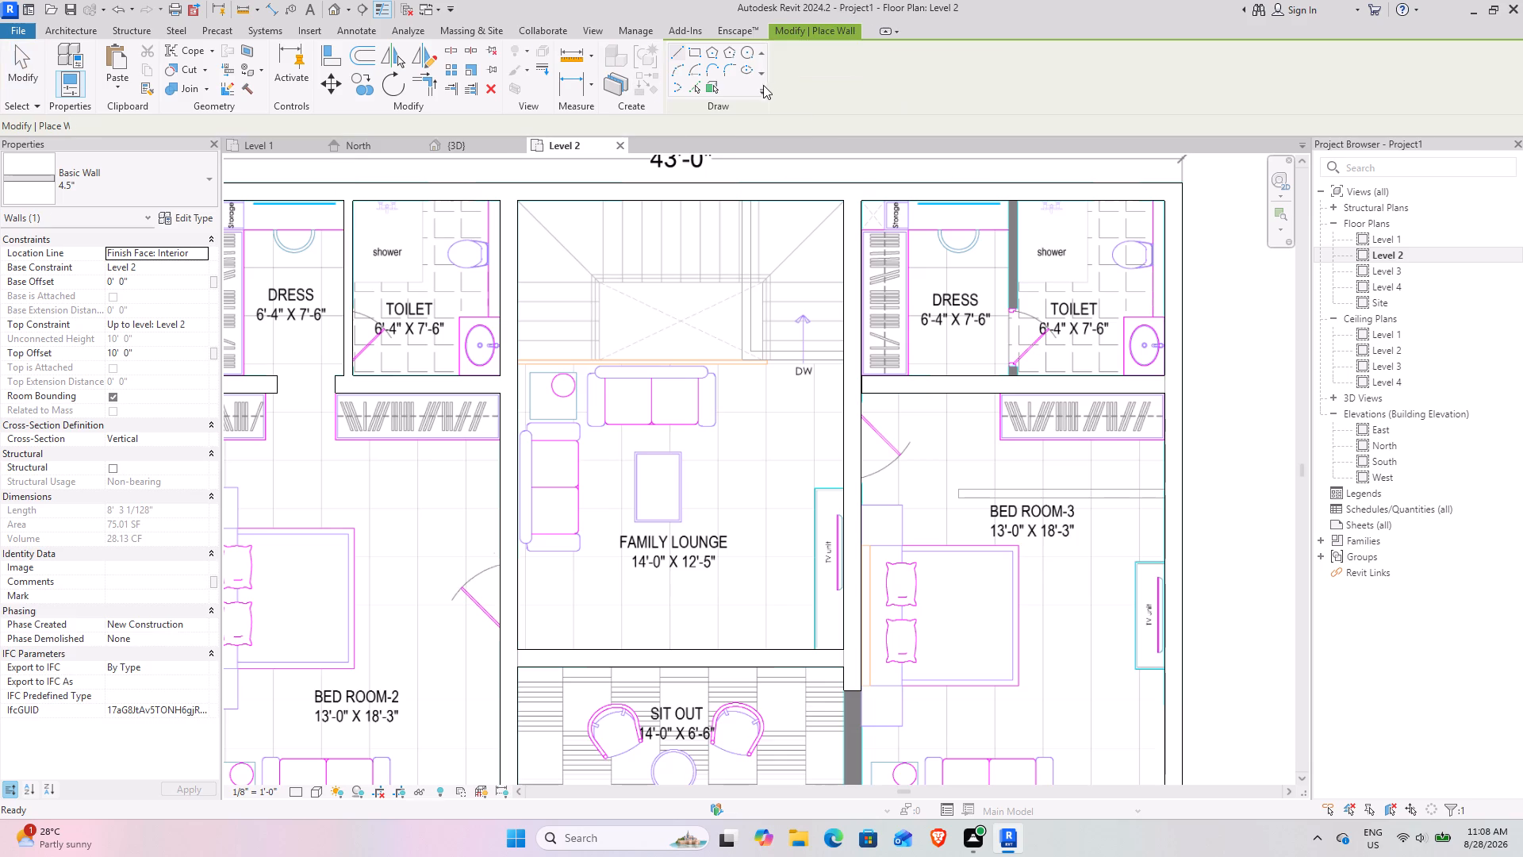
{"action": "middle_click_drag", "start_coordinate": [943, 175], "coordinate": [828, 228]}
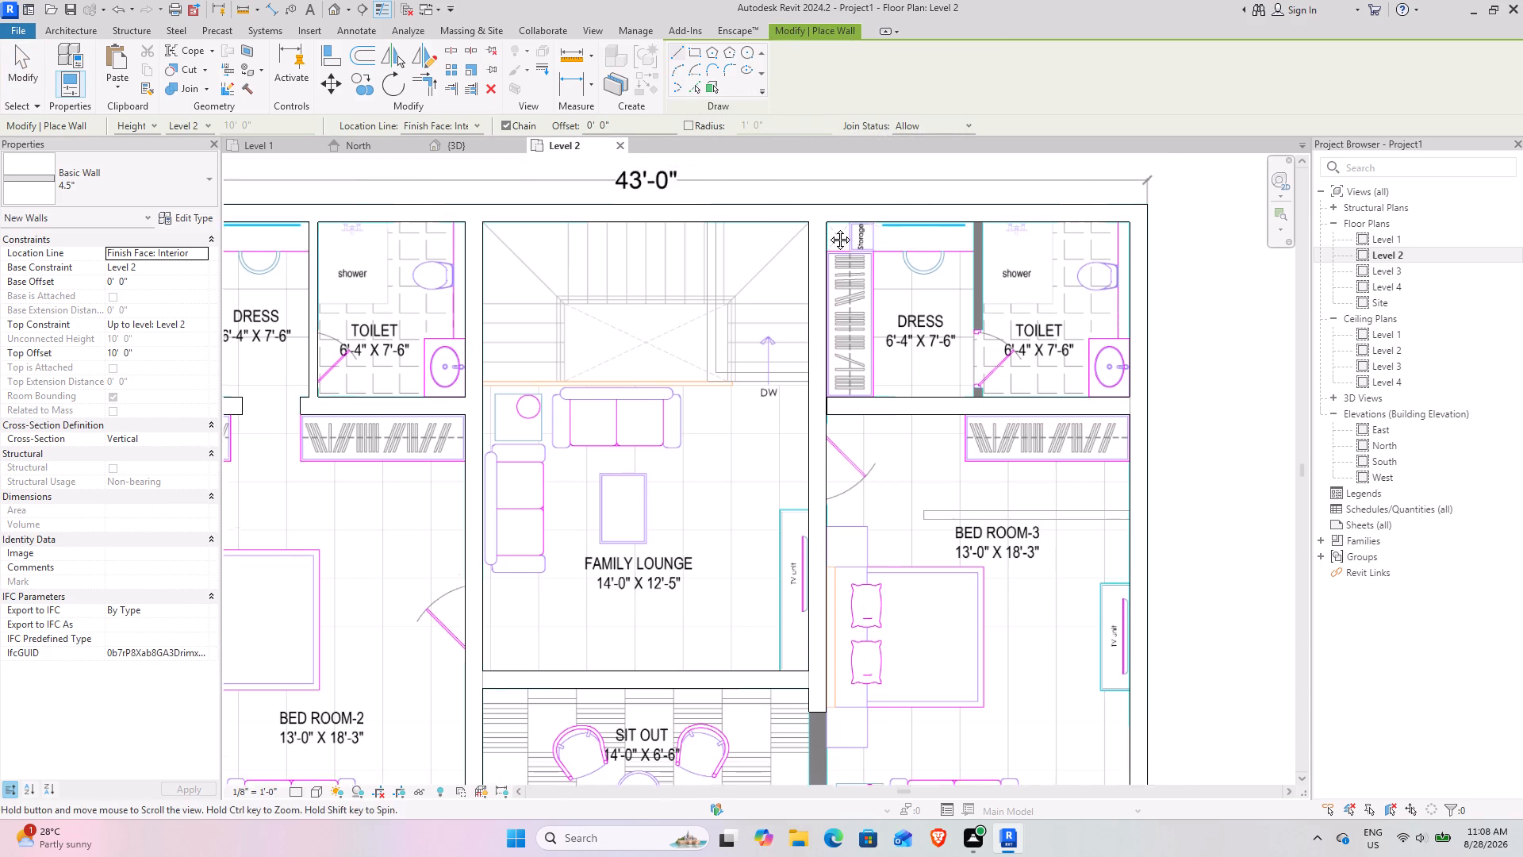
{"action": "middle_click_drag", "start_coordinate": [828, 228], "coordinate": [580, 309]}
{"action": "left_click", "coordinate": [697, 86]}
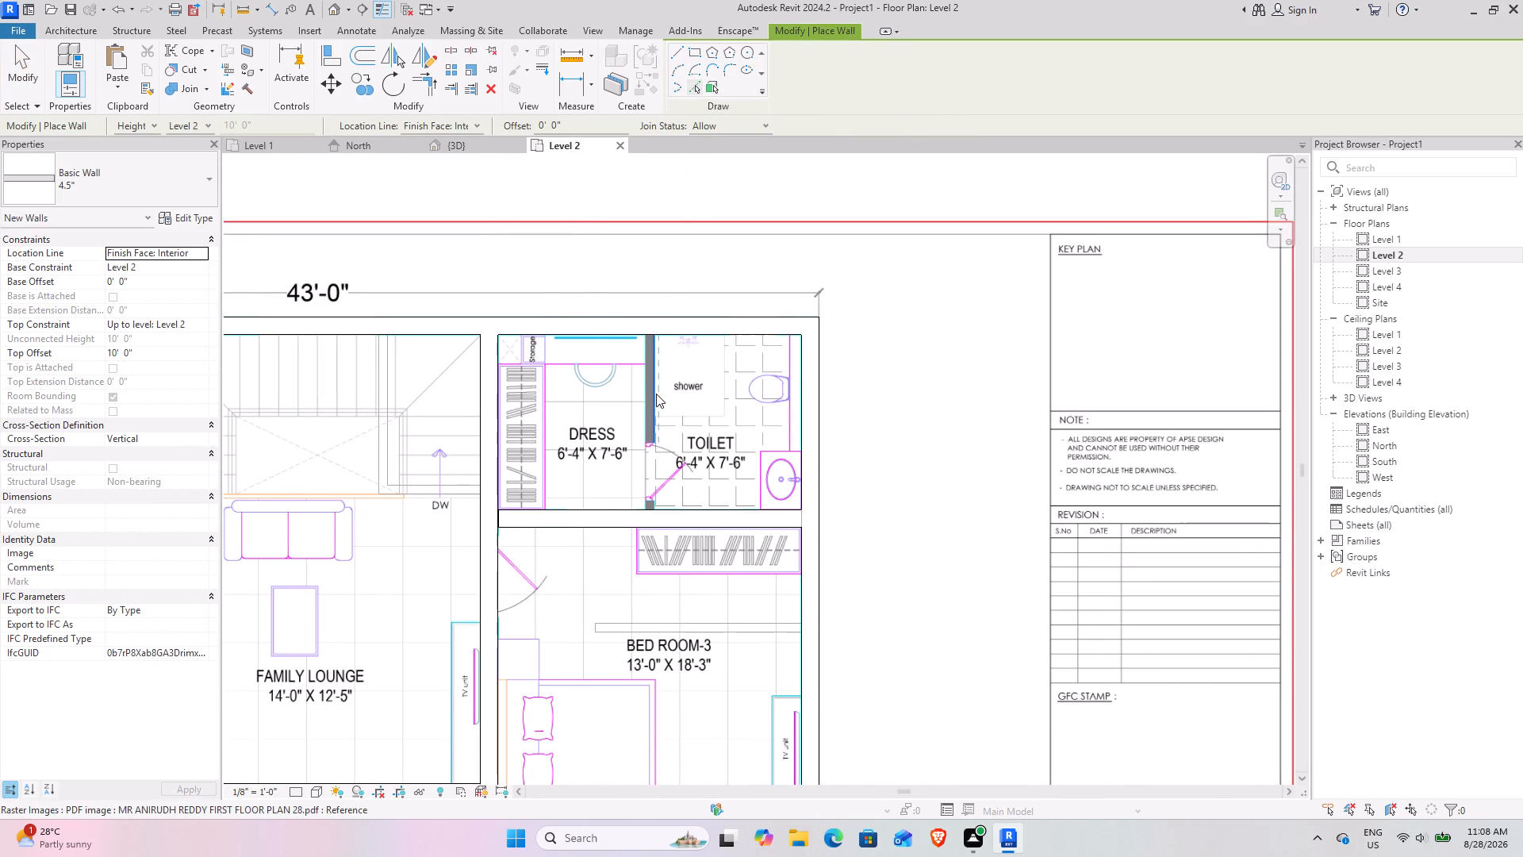
{"action": "left_click", "coordinate": [650, 396]}
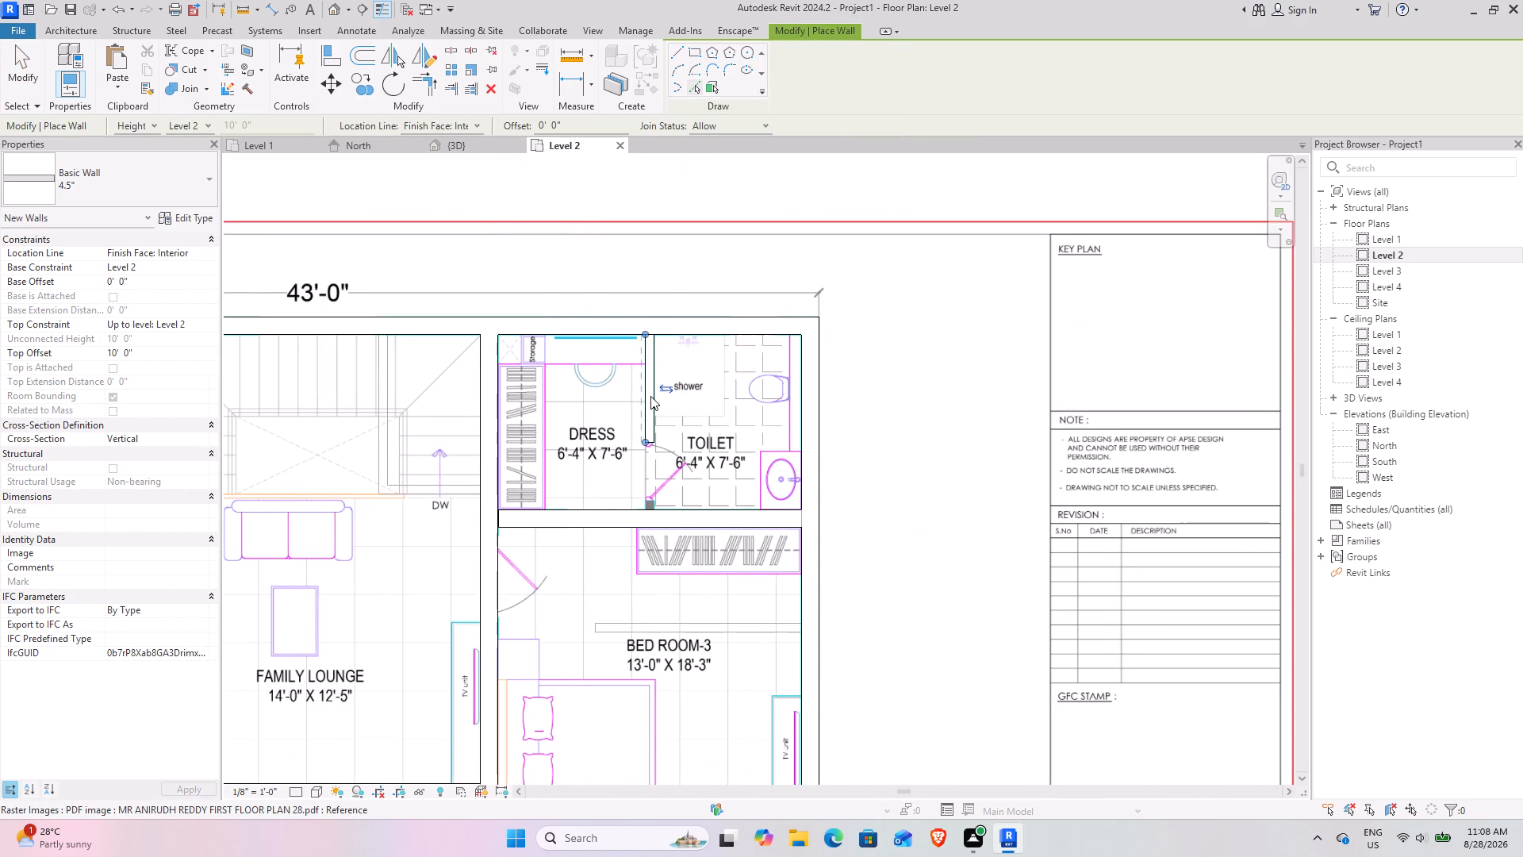
{"action": "key", "text": "Escape"}
{"action": "key", "text": "Escape"}
Extend the new 4.5" wall past the toilet door to the 9" wall below, about 7'-10" long.
{"action": "left_click", "coordinate": [654, 443]}
{"action": "scroll", "coordinate": [654, 442], "scroll_direction": "up", "scroll_amount": 3}
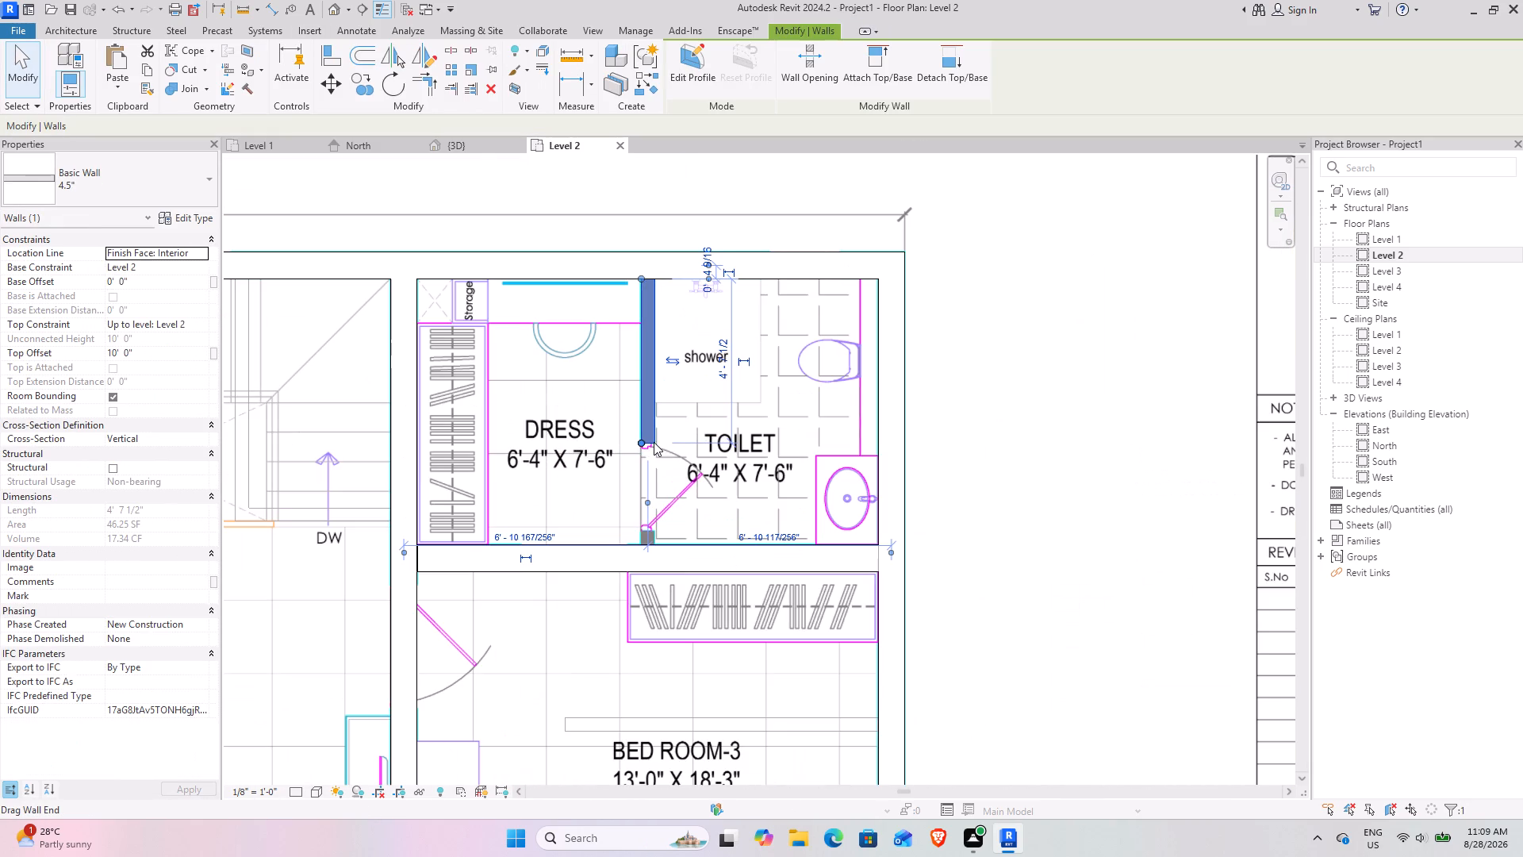
{"action": "left_click_drag", "start_coordinate": [641, 442], "coordinate": [627, 566]}
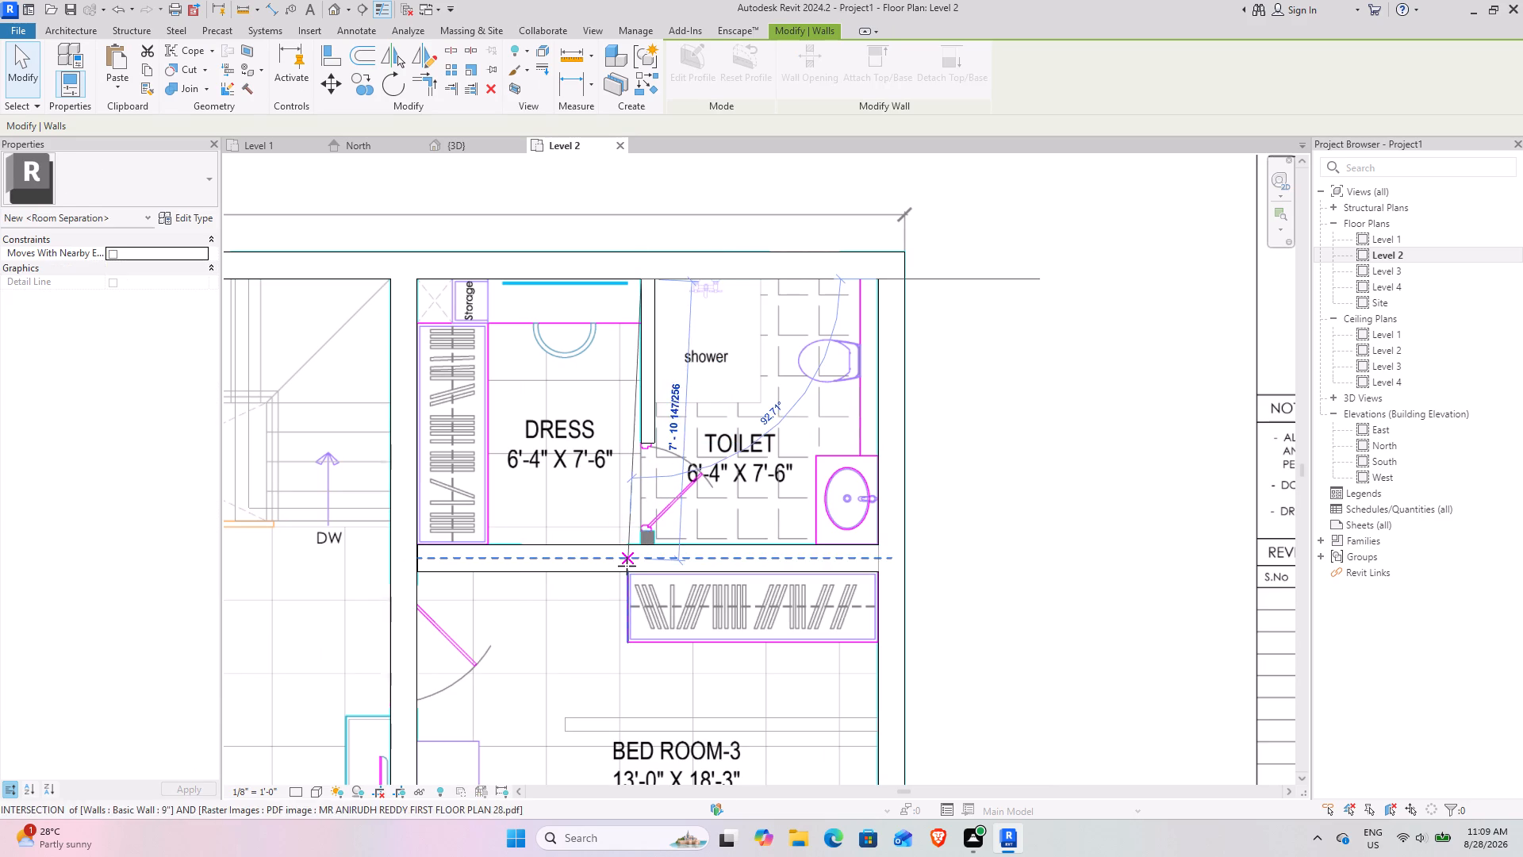
{"action": "left_click_drag", "start_coordinate": [627, 566], "coordinate": [643, 544]}
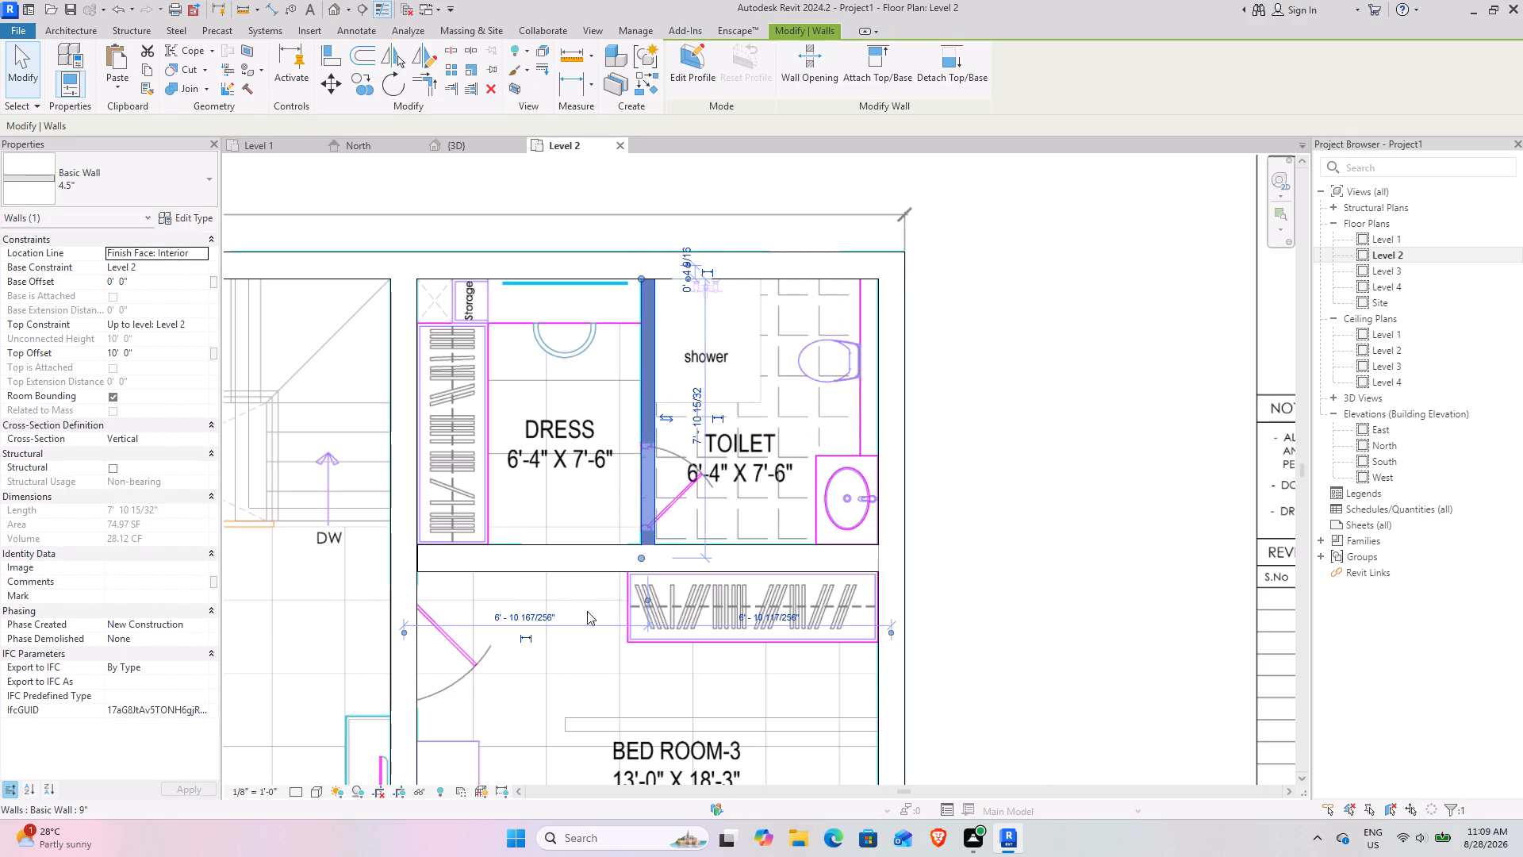
{"action": "left_click", "coordinate": [1002, 590]}
{"action": "scroll", "coordinate": [515, 592], "scroll_direction": "down", "scroll_amount": 3}
{"action": "key", "text": "Escape"}
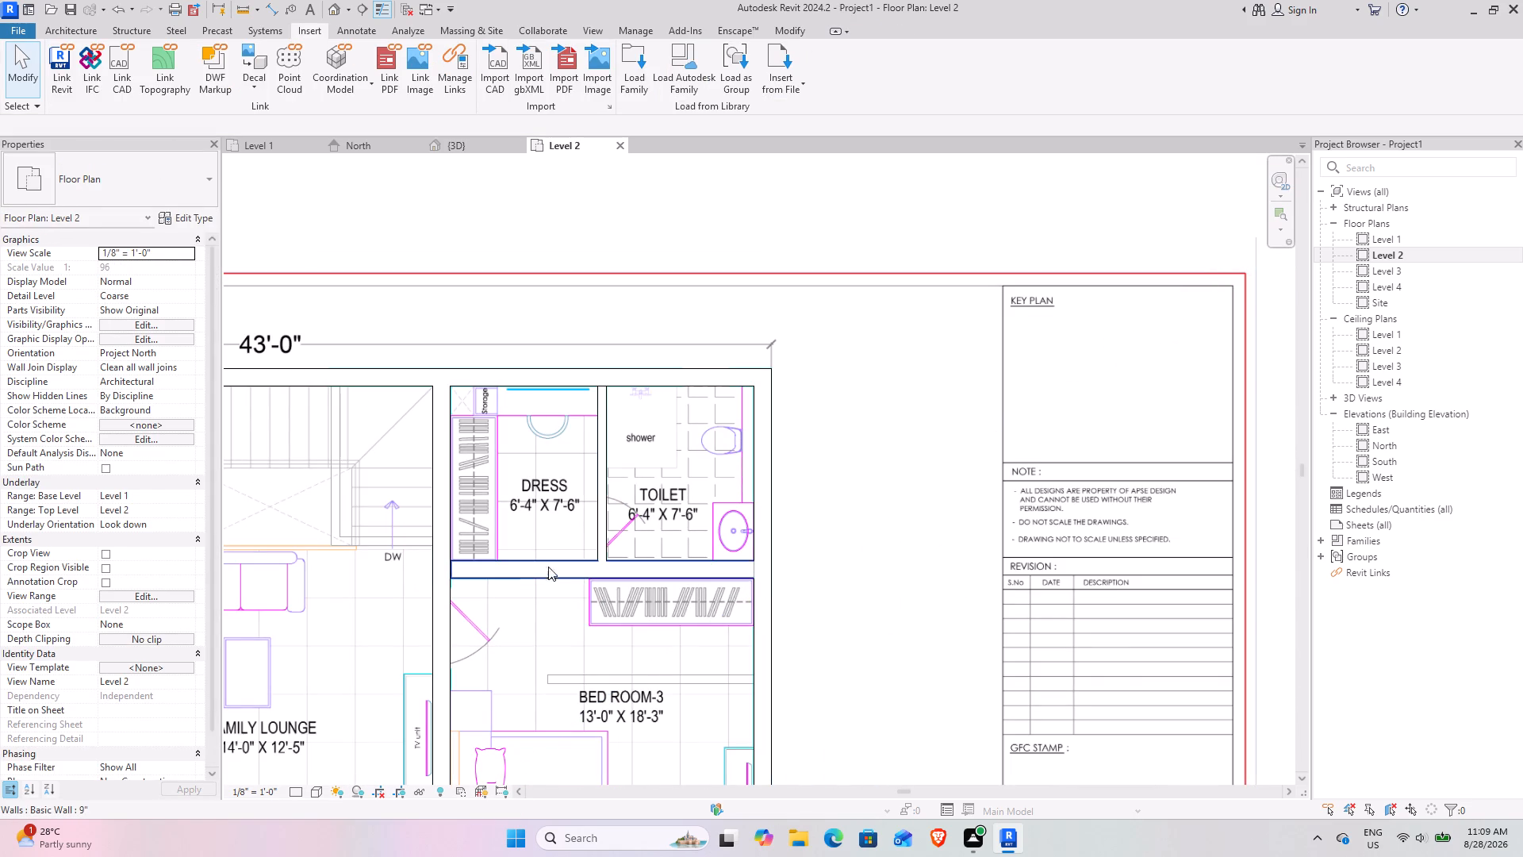
Set the Level 2 plan's visual style to Wireframe.
{"action": "left_click", "coordinate": [321, 790]}
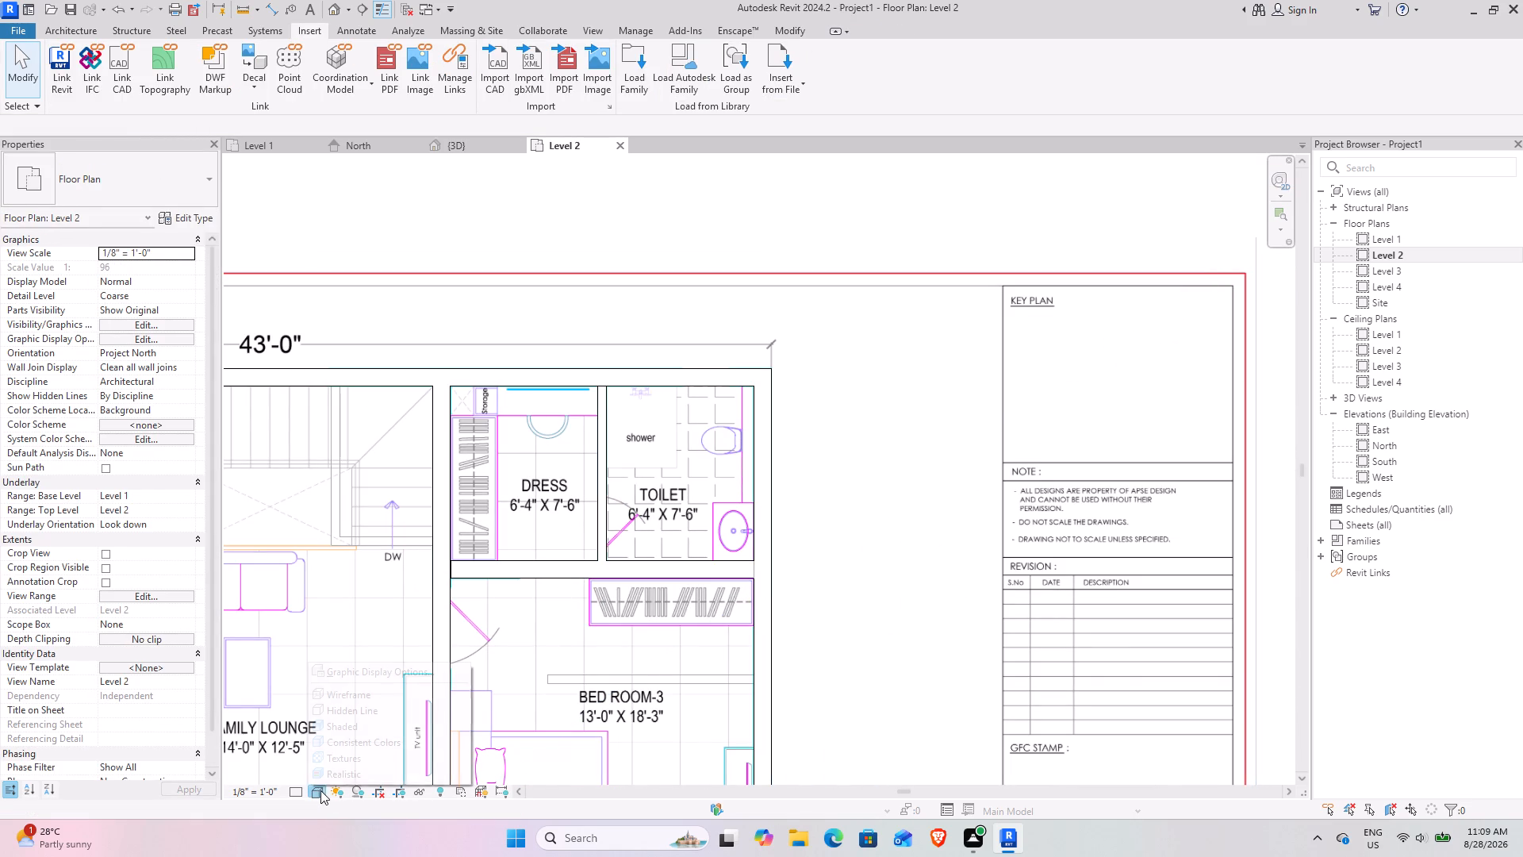
{"action": "left_click", "coordinate": [332, 691]}
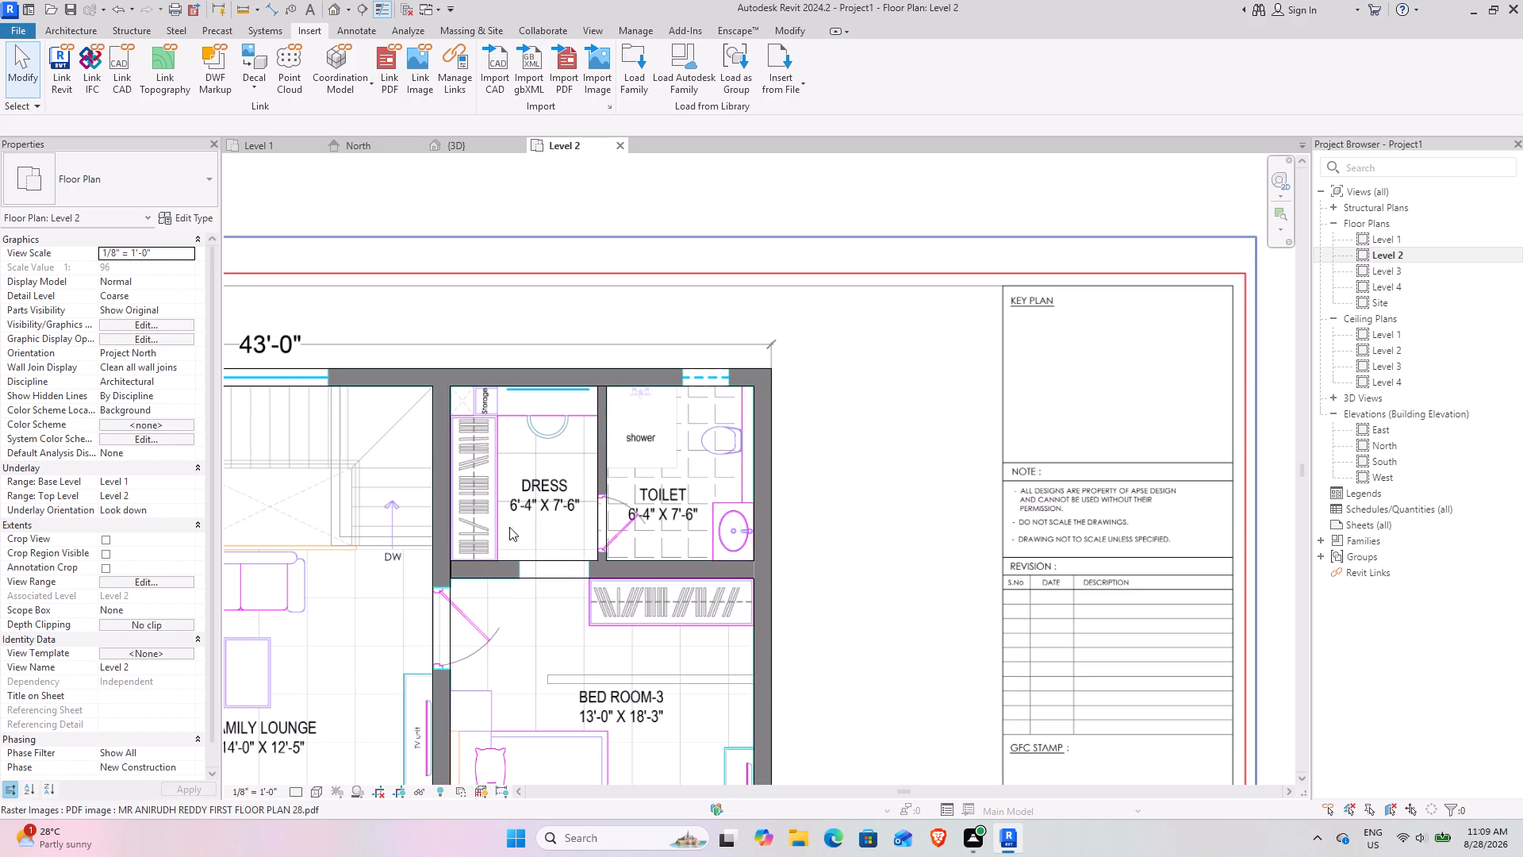
Cut a rectangular wall opening in the 9" wall below the right-hand dress, matching the underlay gap beside the wardrobe.
{"action": "scroll", "coordinate": [512, 550], "scroll_direction": "up", "scroll_amount": 6}
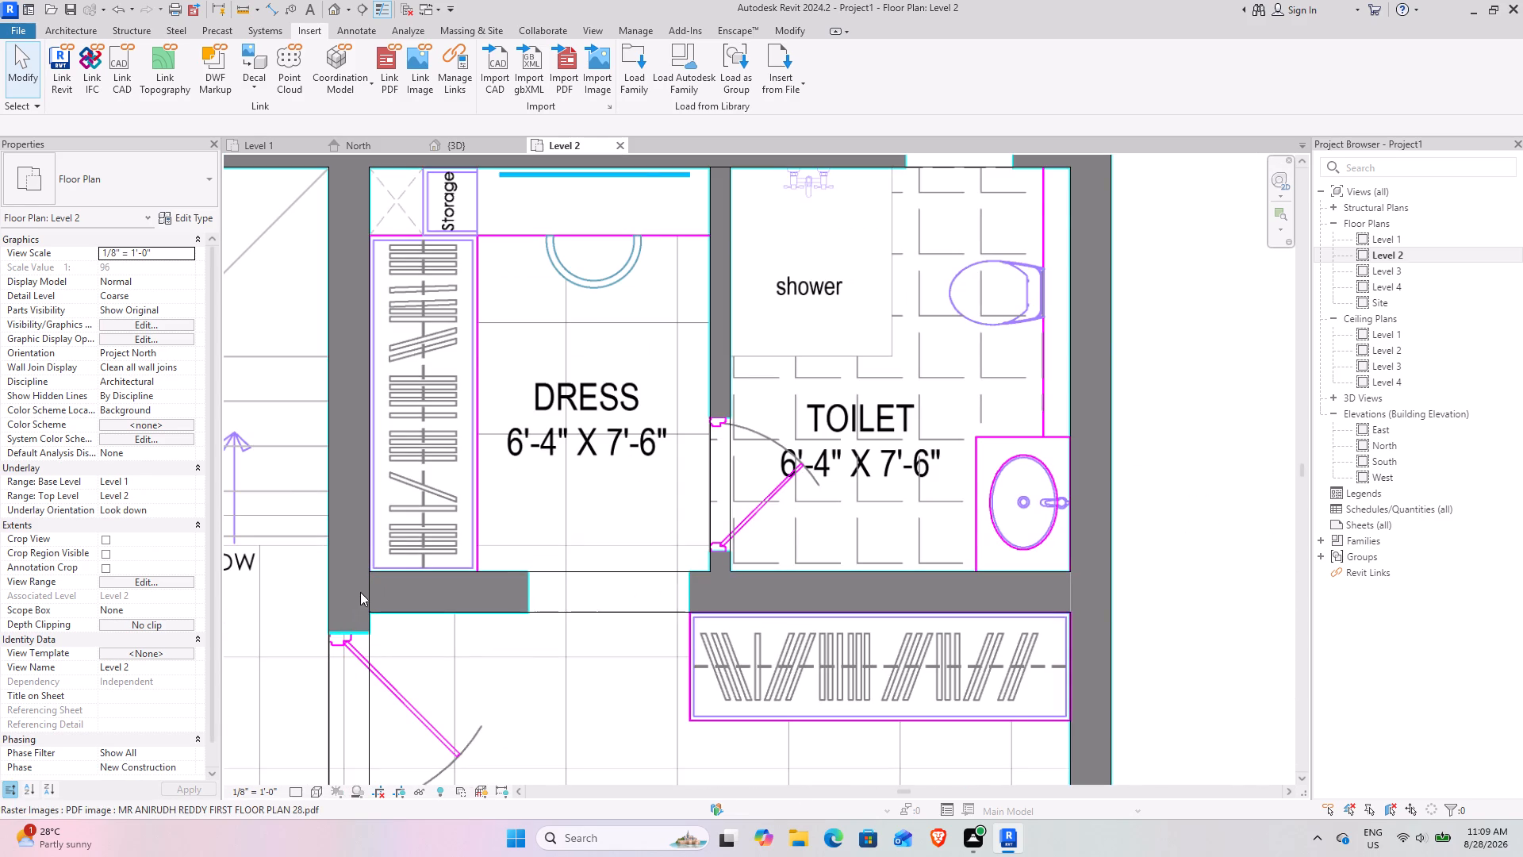
{"action": "left_click", "coordinate": [381, 608]}
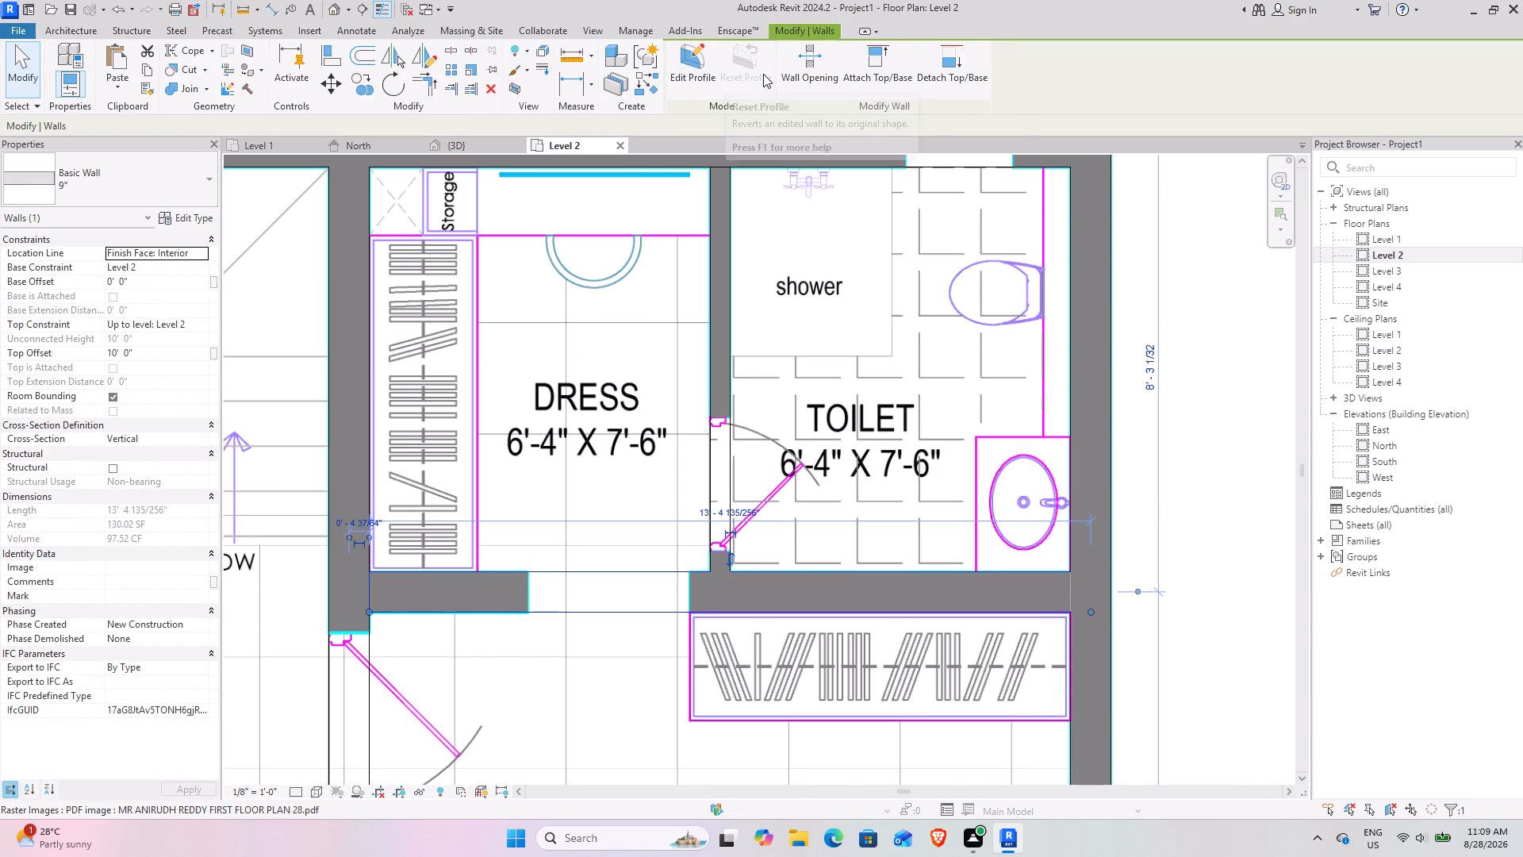
{"action": "left_click", "coordinate": [825, 74]}
{"action": "scroll", "coordinate": [540, 594], "scroll_direction": "up", "scroll_amount": 7}
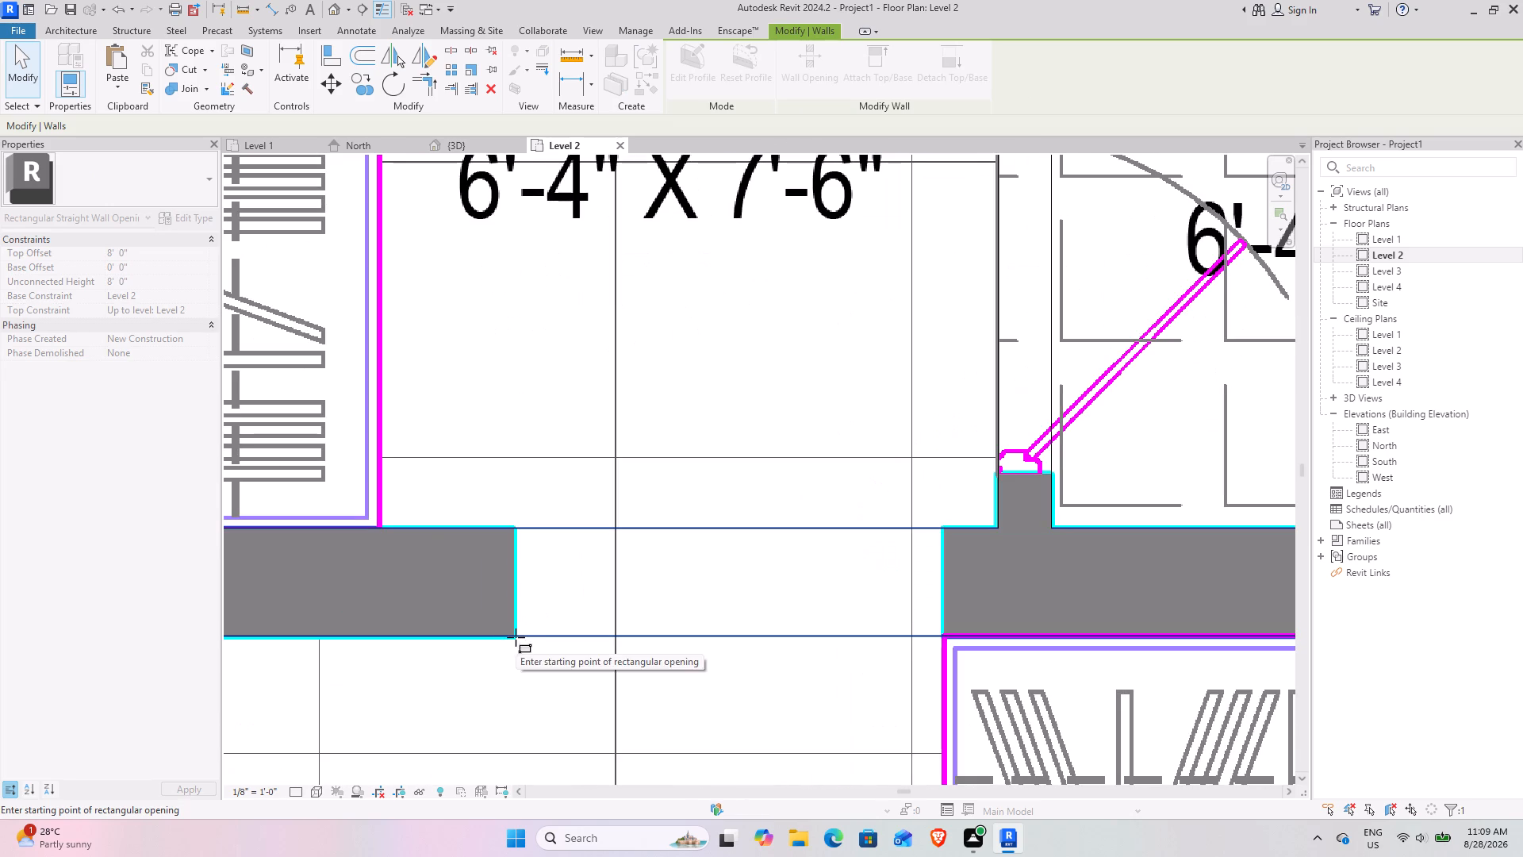
{"action": "left_click", "coordinate": [516, 637]}
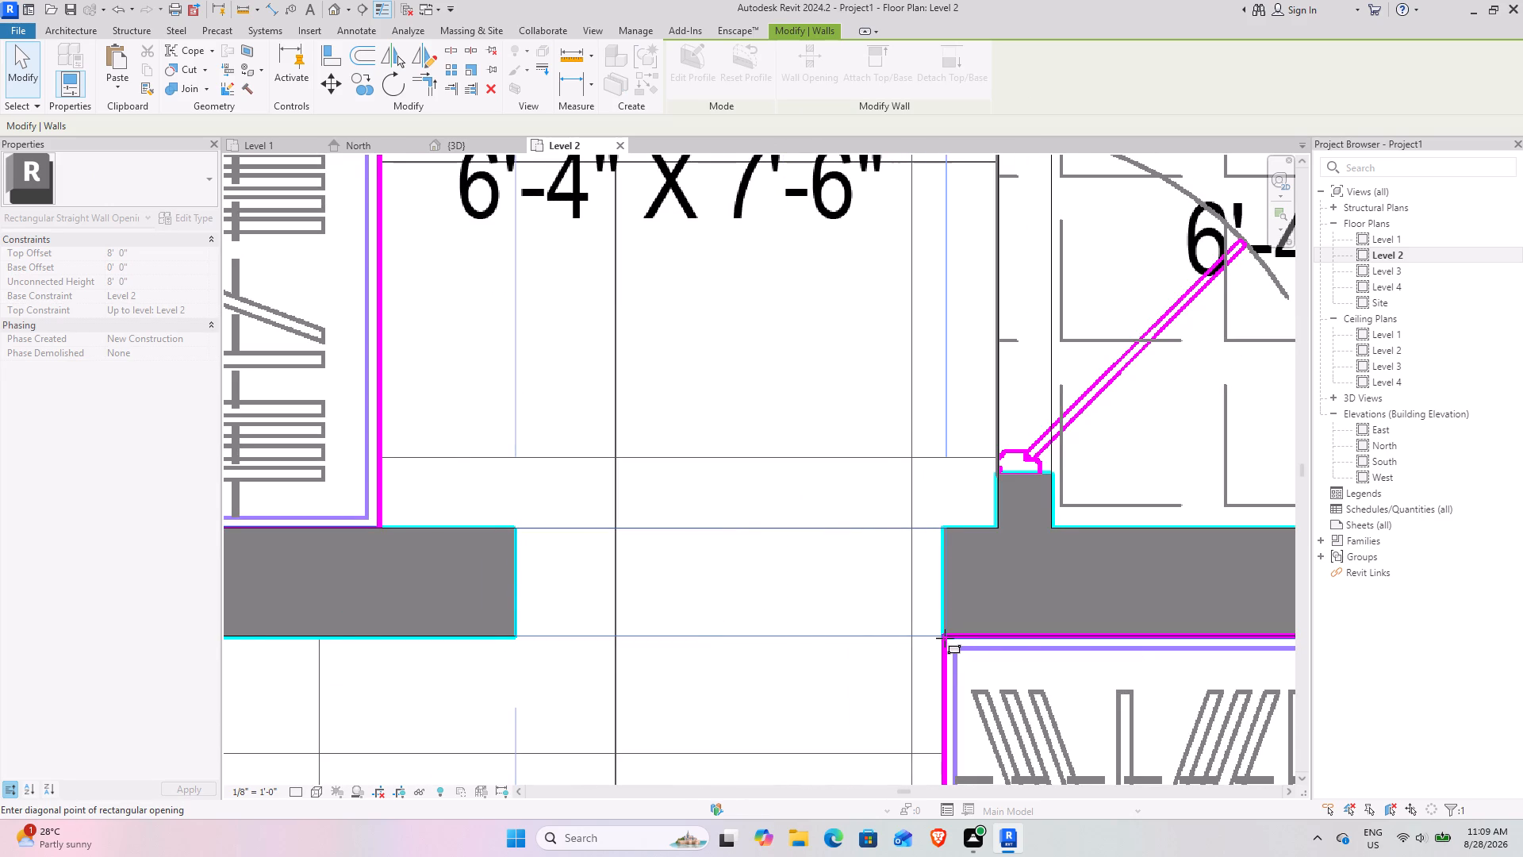
{"action": "left_click", "coordinate": [945, 638]}
{"action": "key", "text": "Escape"}
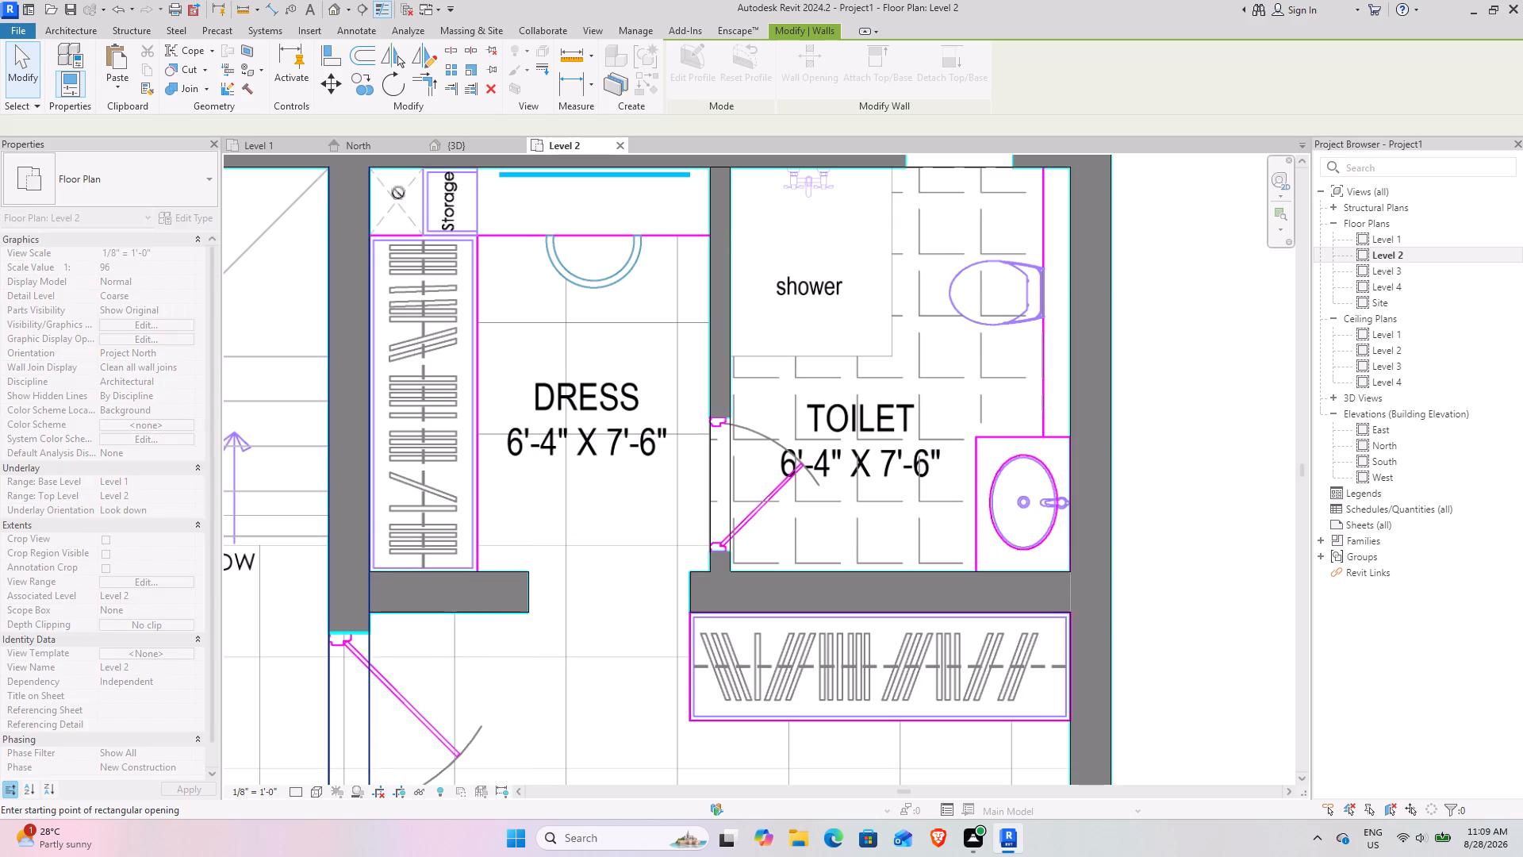
{"action": "key", "text": "Escape"}
In the 3D view, delete the Level 1 4.5" partition wall beneath Bed Room-3.
{"action": "left_click", "coordinate": [458, 151]}
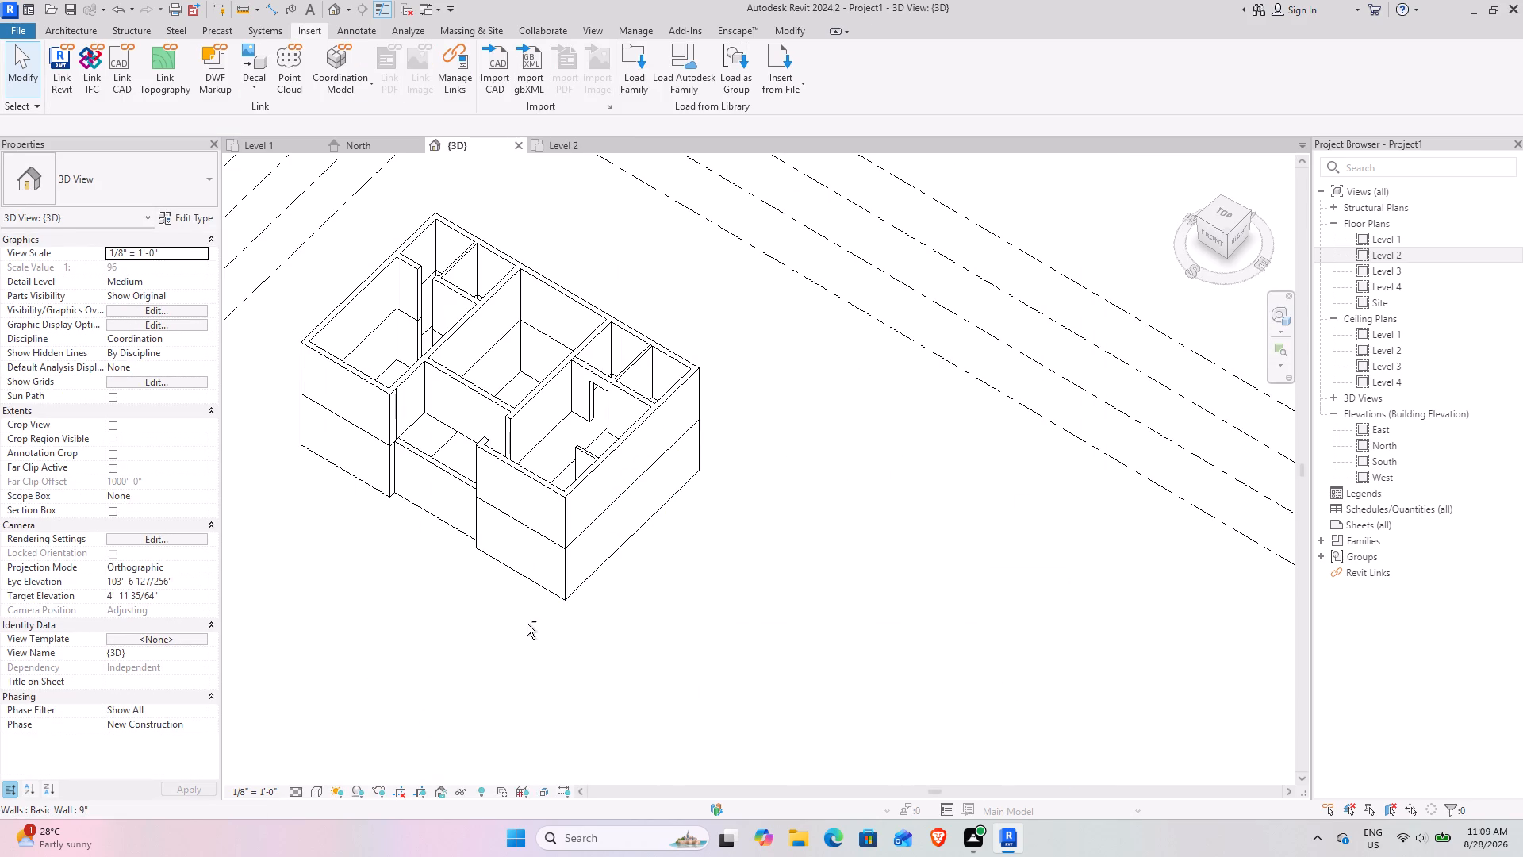
{"action": "middle_click_drag", "start_coordinate": [559, 611], "coordinate": [627, 676], "text": "shift"}
{"action": "middle_click_drag", "start_coordinate": [597, 671], "coordinate": [681, 649]}
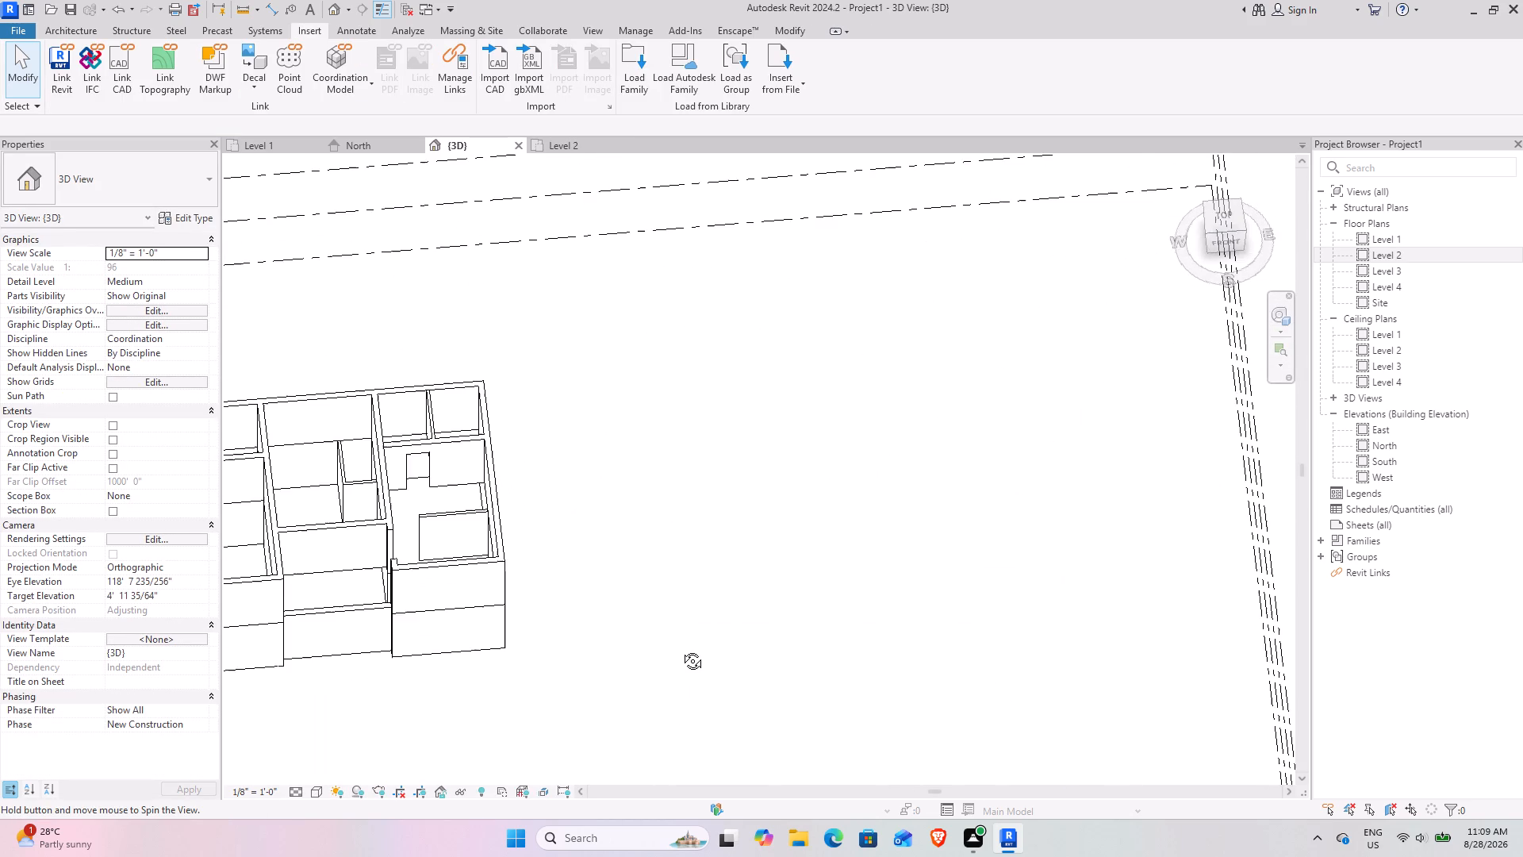
{"action": "middle_click_drag", "start_coordinate": [681, 649], "coordinate": [646, 674]}
{"action": "left_click", "coordinate": [478, 490]}
{"action": "left_click", "coordinate": [470, 481]}
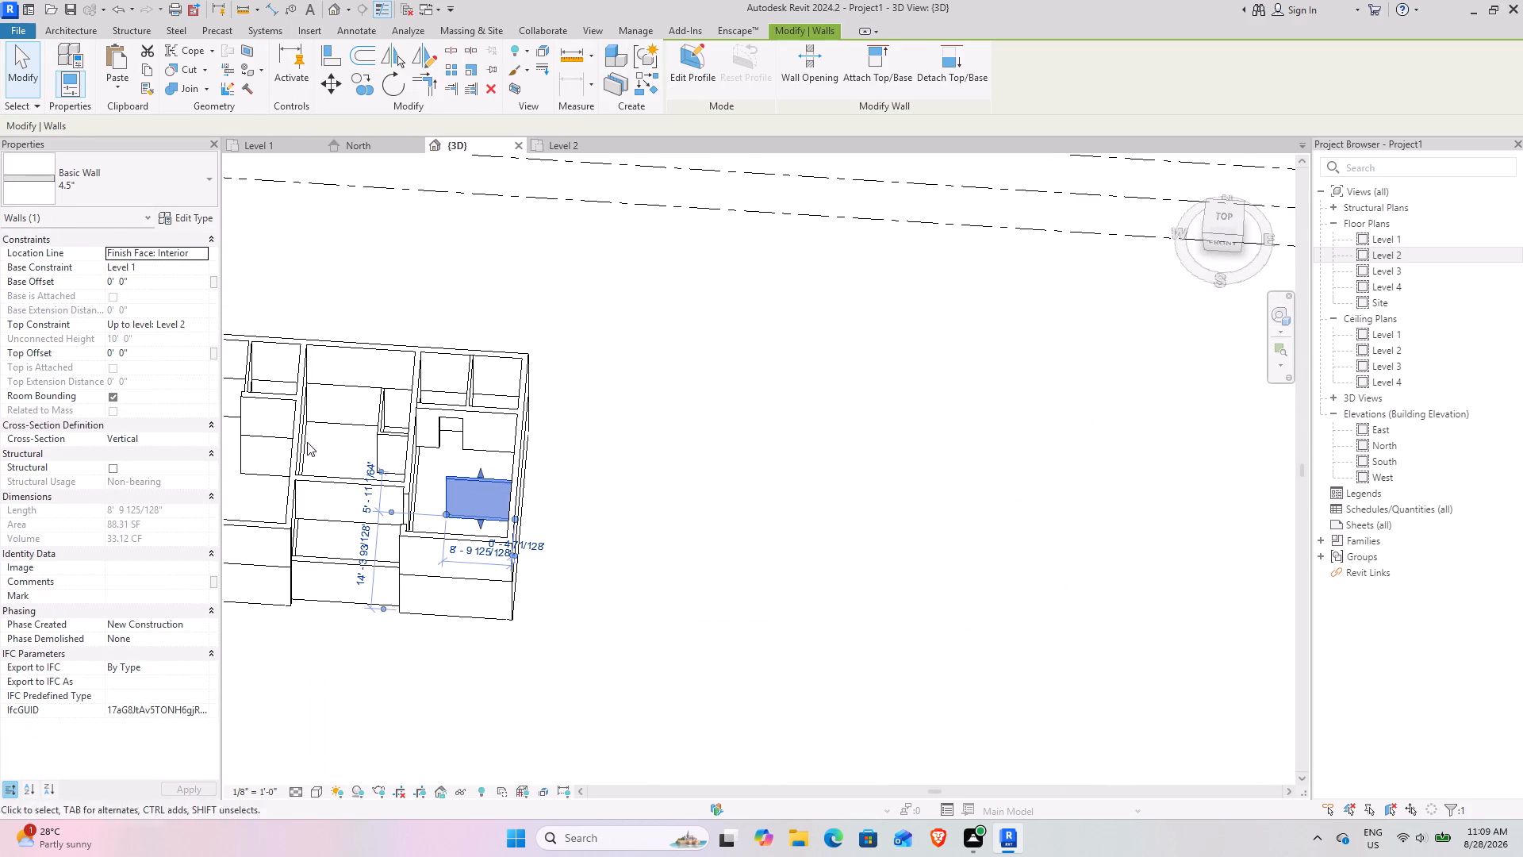
{"action": "left_click", "coordinate": [498, 83]}
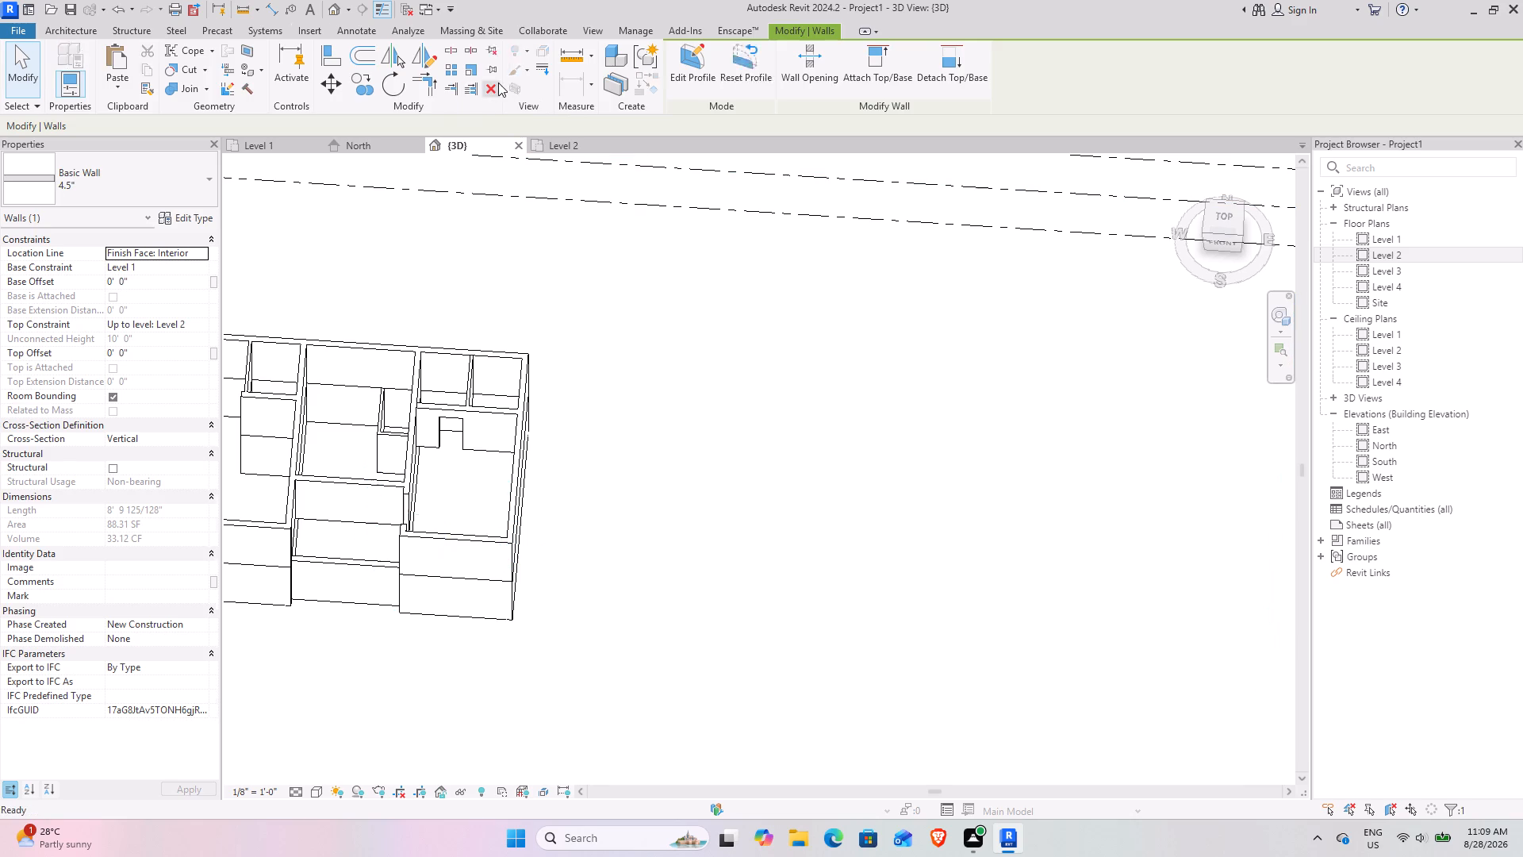
Copy the Level 2 9" wall with the dress opening, paste it aligned to Level 1, and check both openings in 3D.
{"action": "left_click", "coordinate": [490, 417]}
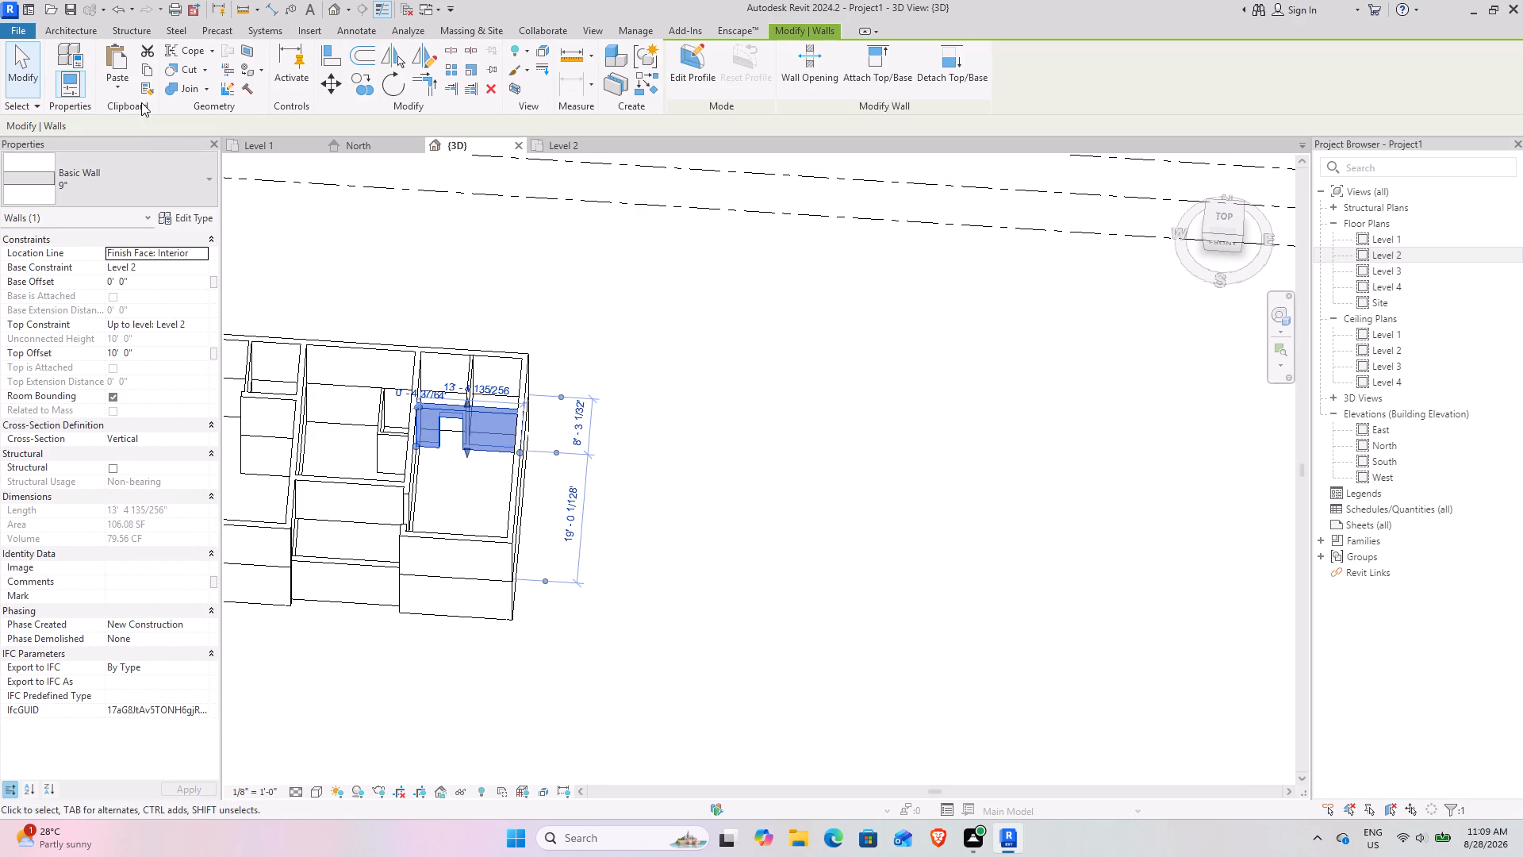
{"action": "left_click", "coordinate": [148, 68]}
{"action": "left_click", "coordinate": [120, 77]}
{"action": "left_click", "coordinate": [194, 143]}
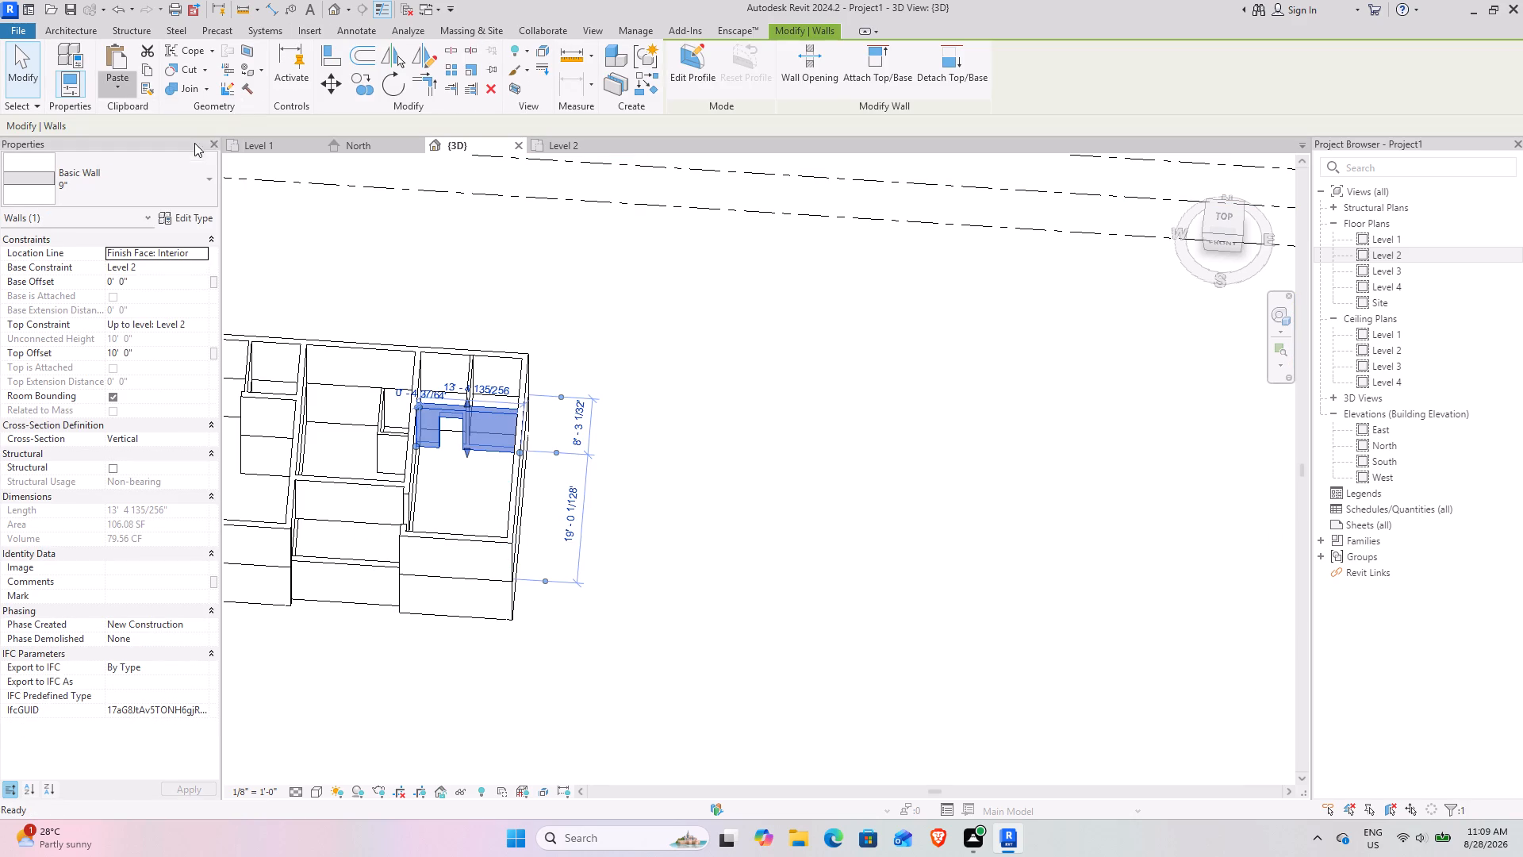
{"action": "left_click", "coordinate": [748, 534]}
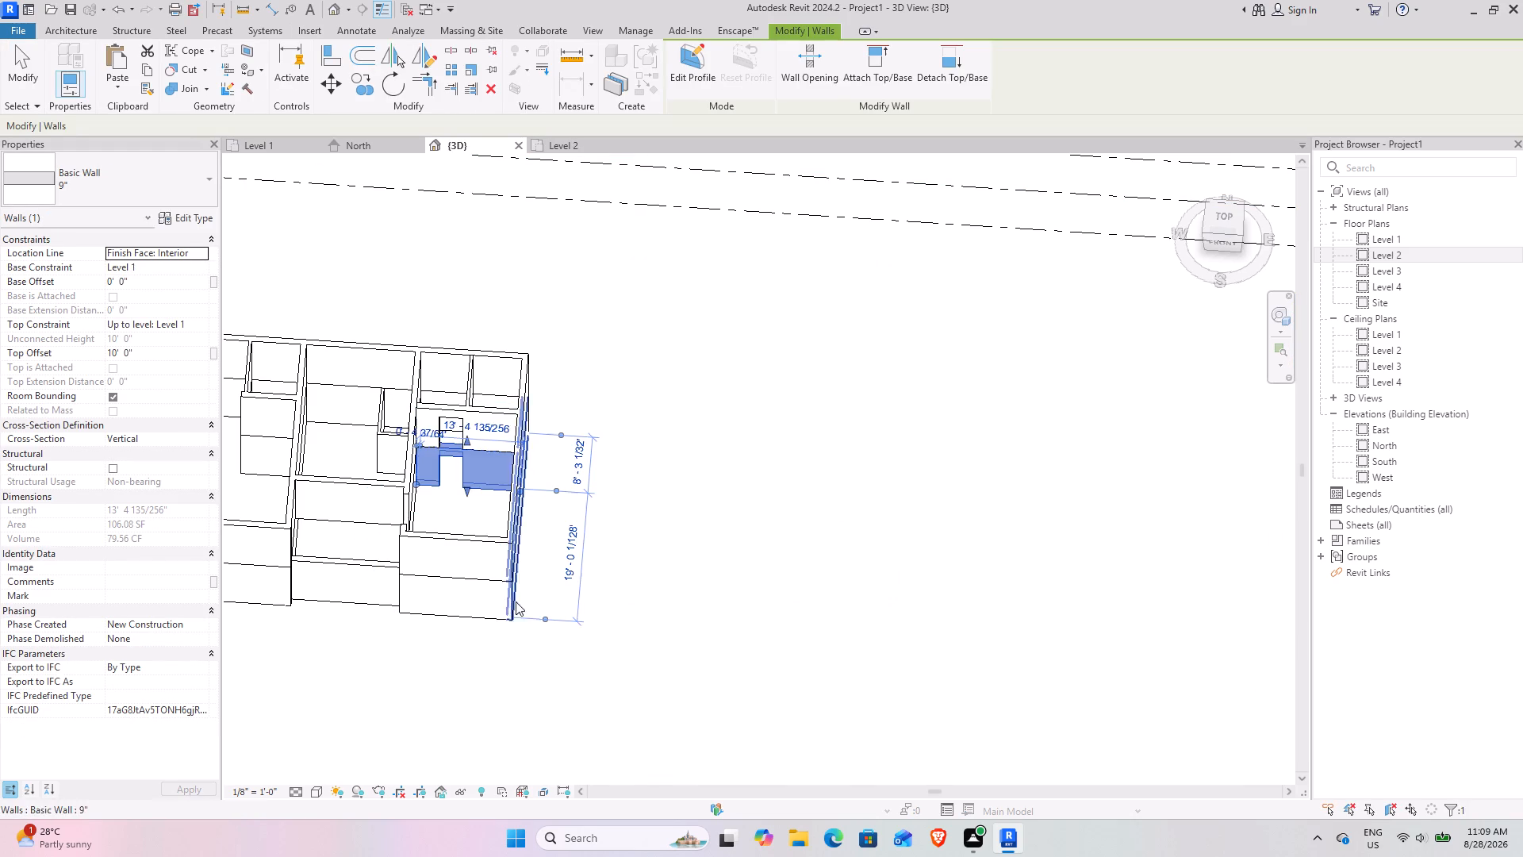
{"action": "left_click", "coordinate": [867, 686]}
{"action": "scroll", "coordinate": [434, 417], "scroll_direction": "up", "scroll_amount": 7}
{"action": "middle_click_drag", "start_coordinate": [489, 598], "coordinate": [538, 564], "text": "shift"}
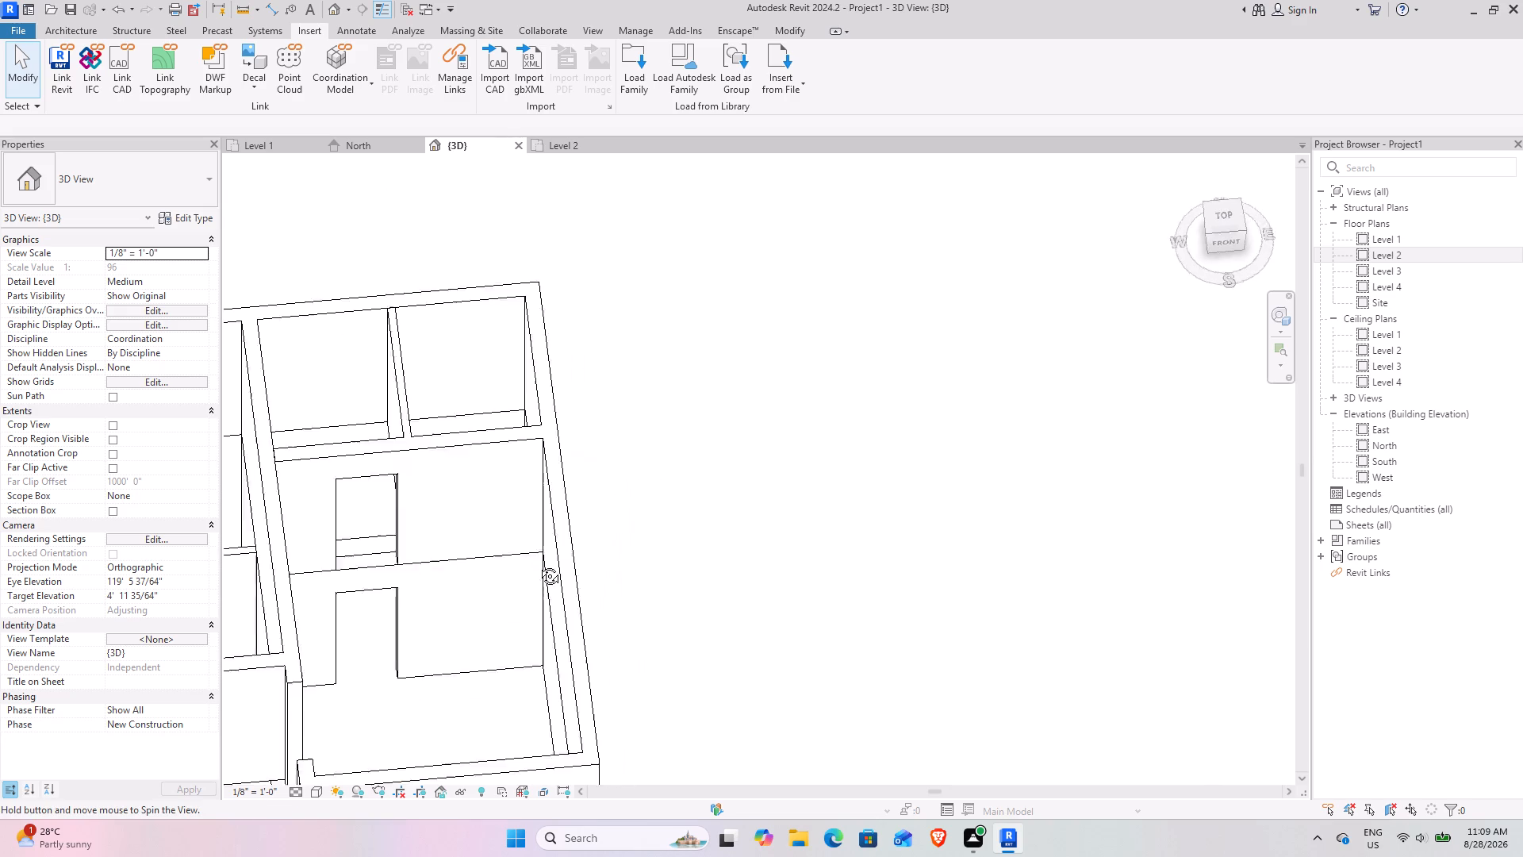
{"action": "middle_click_drag", "start_coordinate": [538, 564], "coordinate": [478, 482], "text": "shift"}
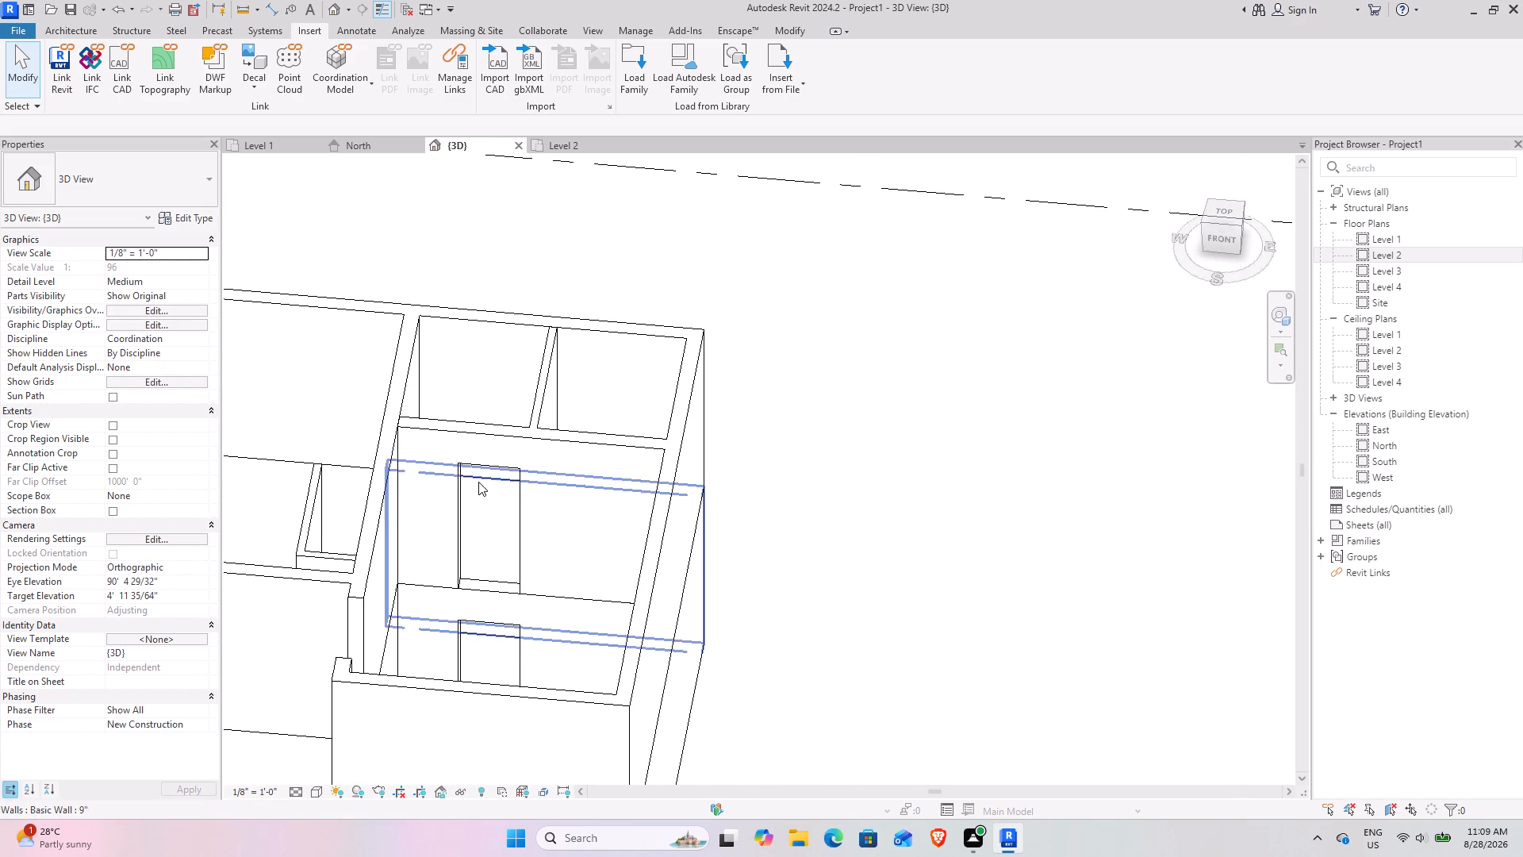
{"action": "scroll", "coordinate": [500, 551], "scroll_direction": "up", "scroll_amount": 7}
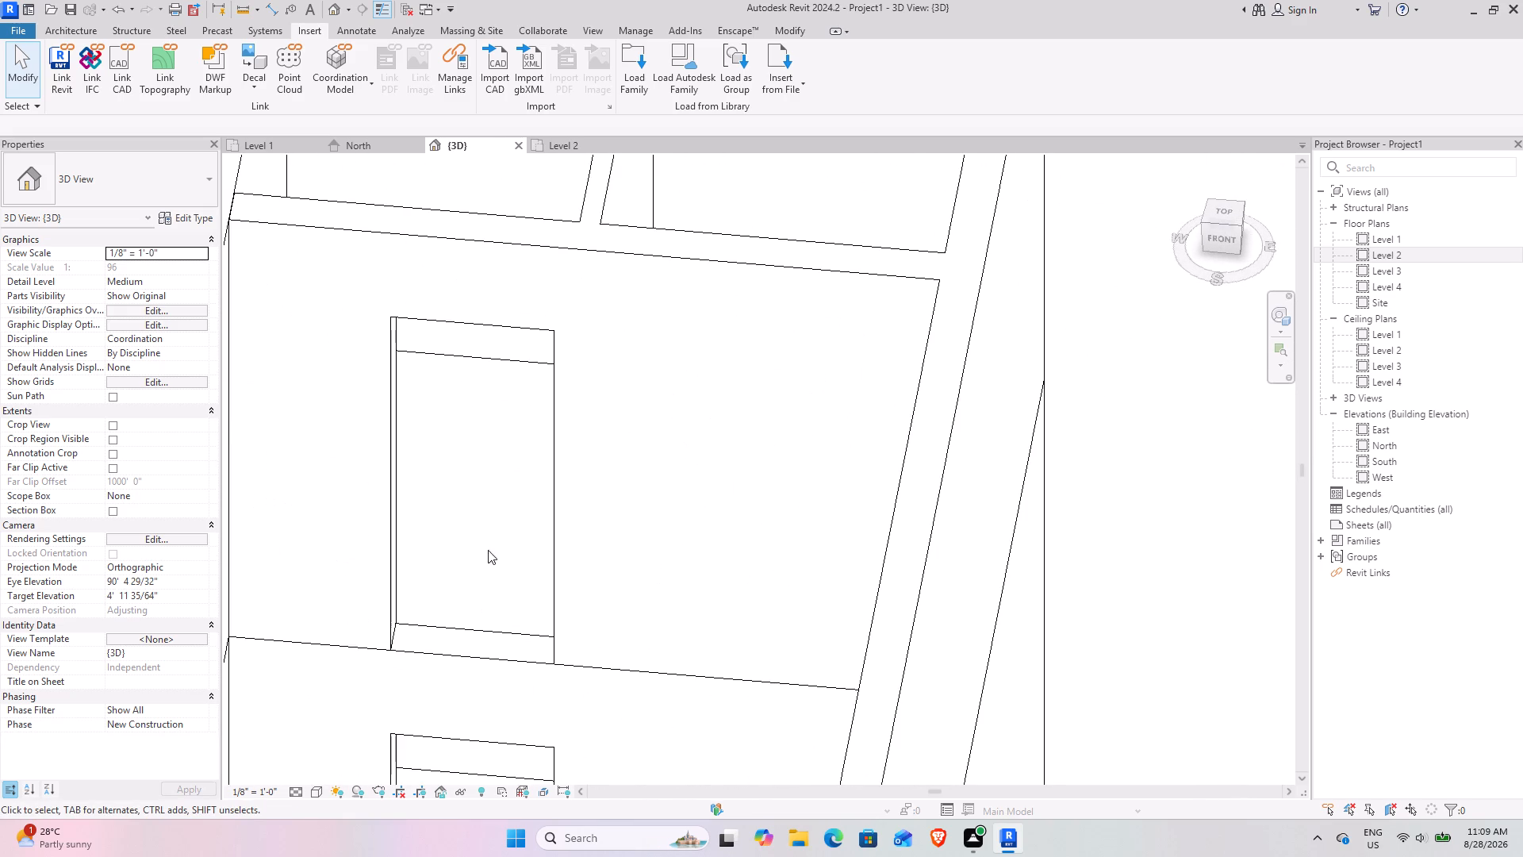
{"action": "scroll", "coordinate": [501, 559], "scroll_direction": "down", "scroll_amount": 15}
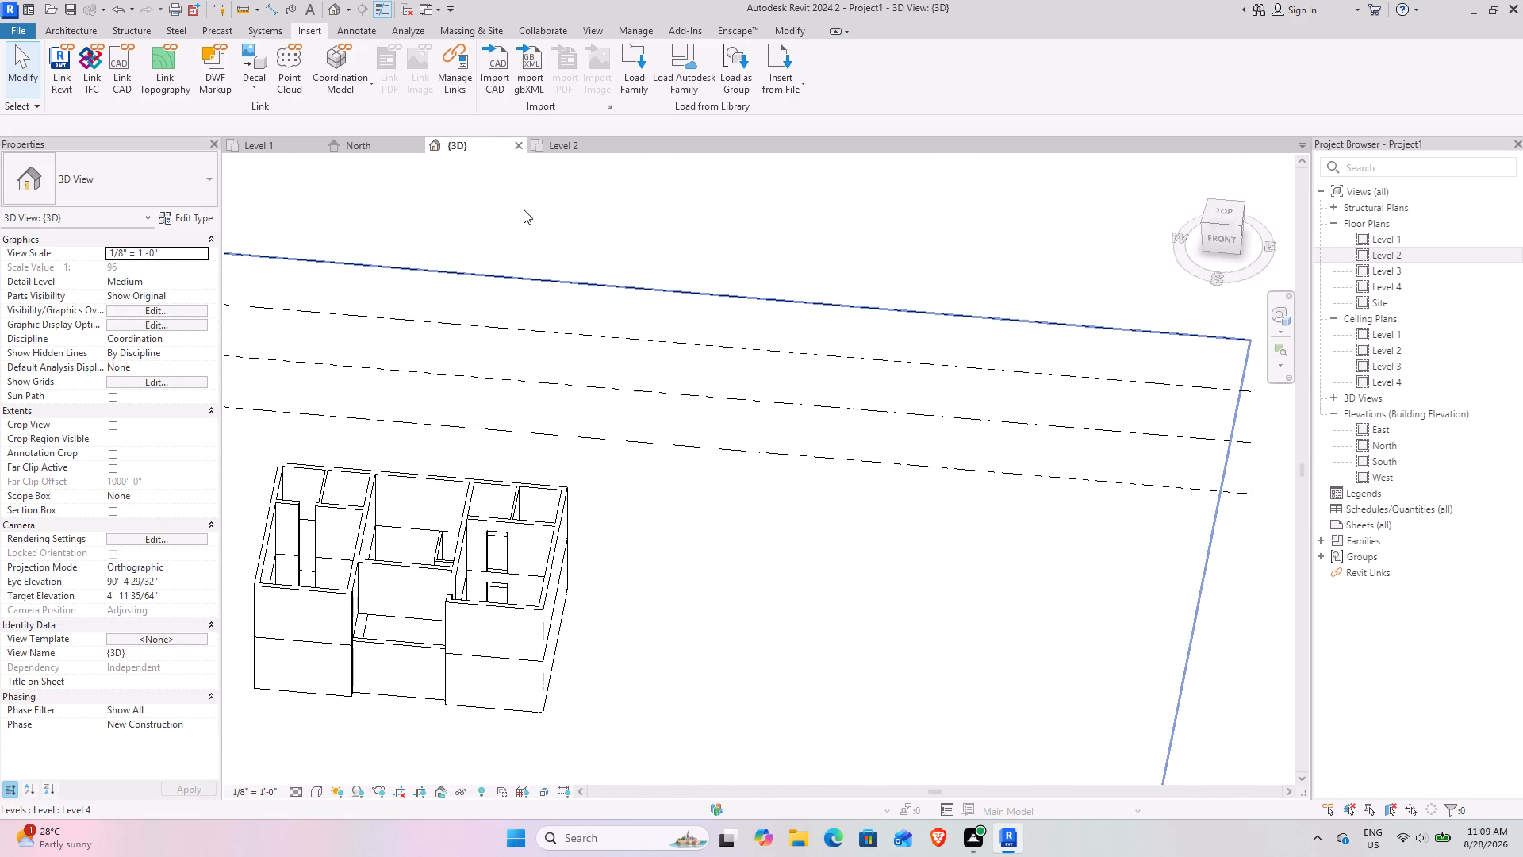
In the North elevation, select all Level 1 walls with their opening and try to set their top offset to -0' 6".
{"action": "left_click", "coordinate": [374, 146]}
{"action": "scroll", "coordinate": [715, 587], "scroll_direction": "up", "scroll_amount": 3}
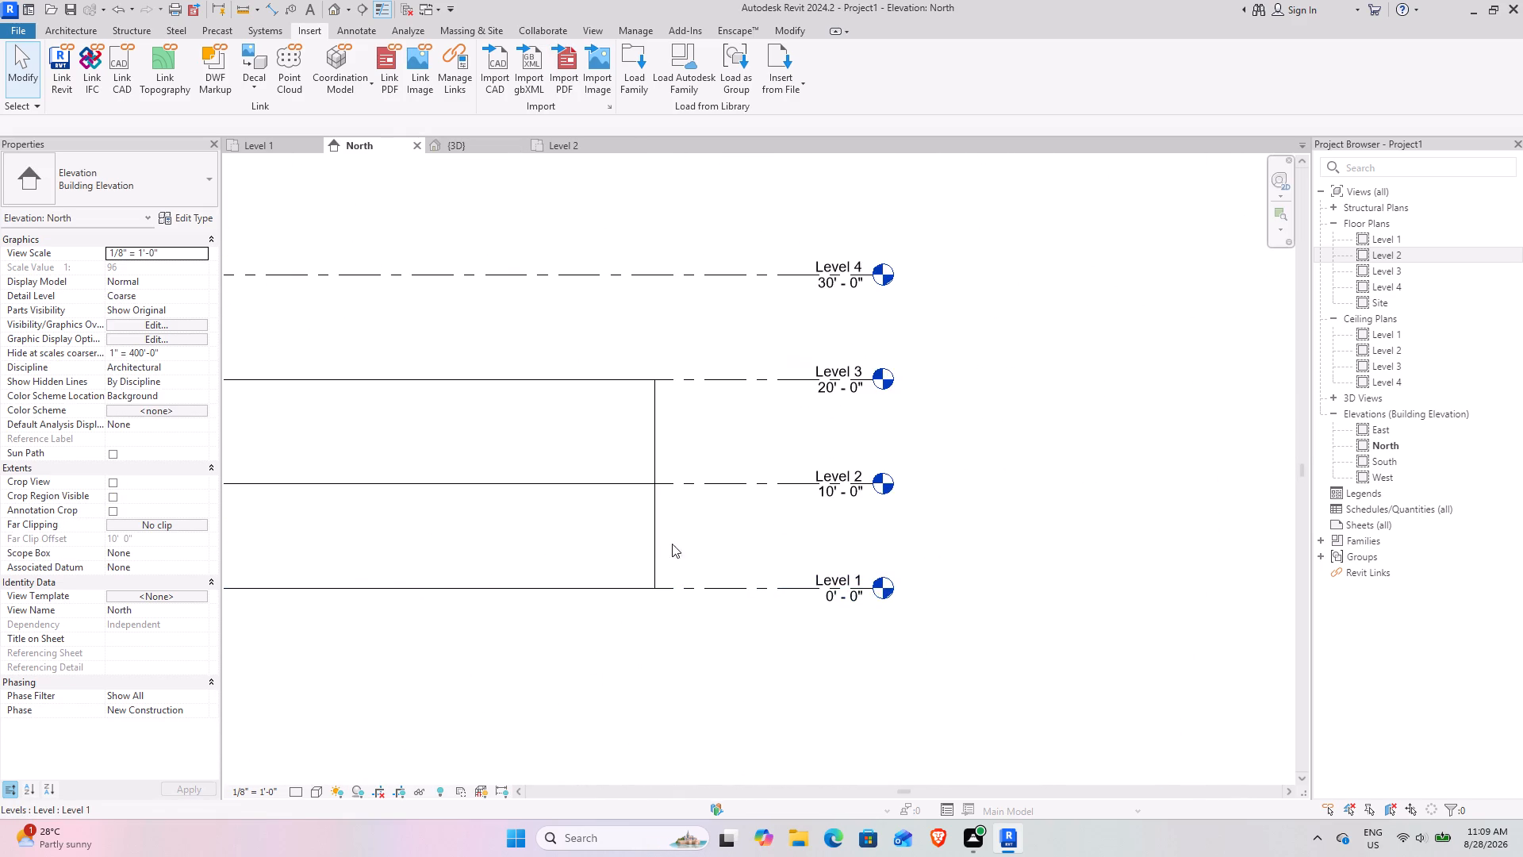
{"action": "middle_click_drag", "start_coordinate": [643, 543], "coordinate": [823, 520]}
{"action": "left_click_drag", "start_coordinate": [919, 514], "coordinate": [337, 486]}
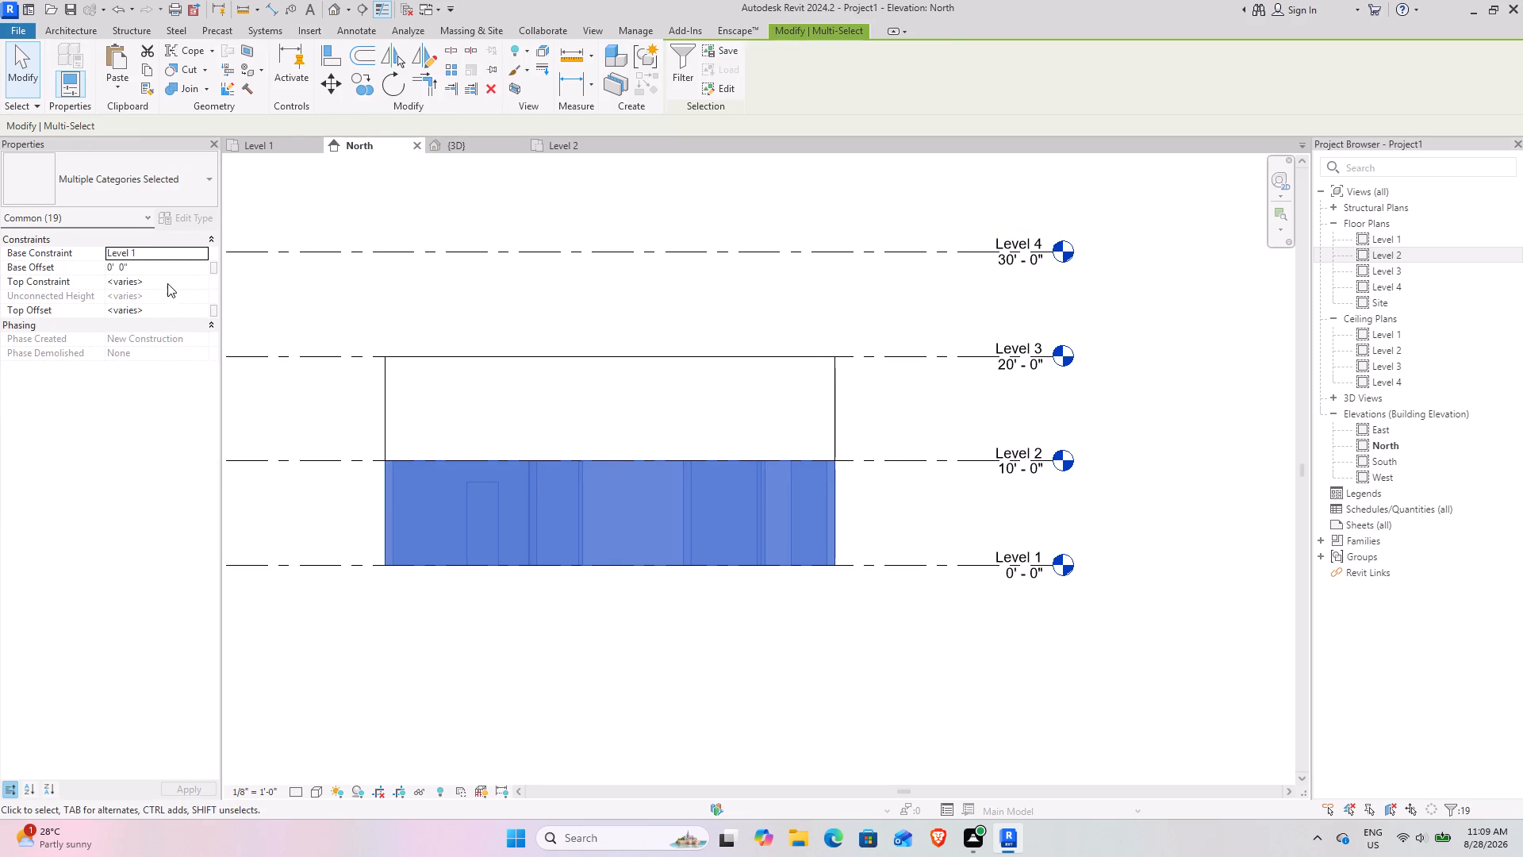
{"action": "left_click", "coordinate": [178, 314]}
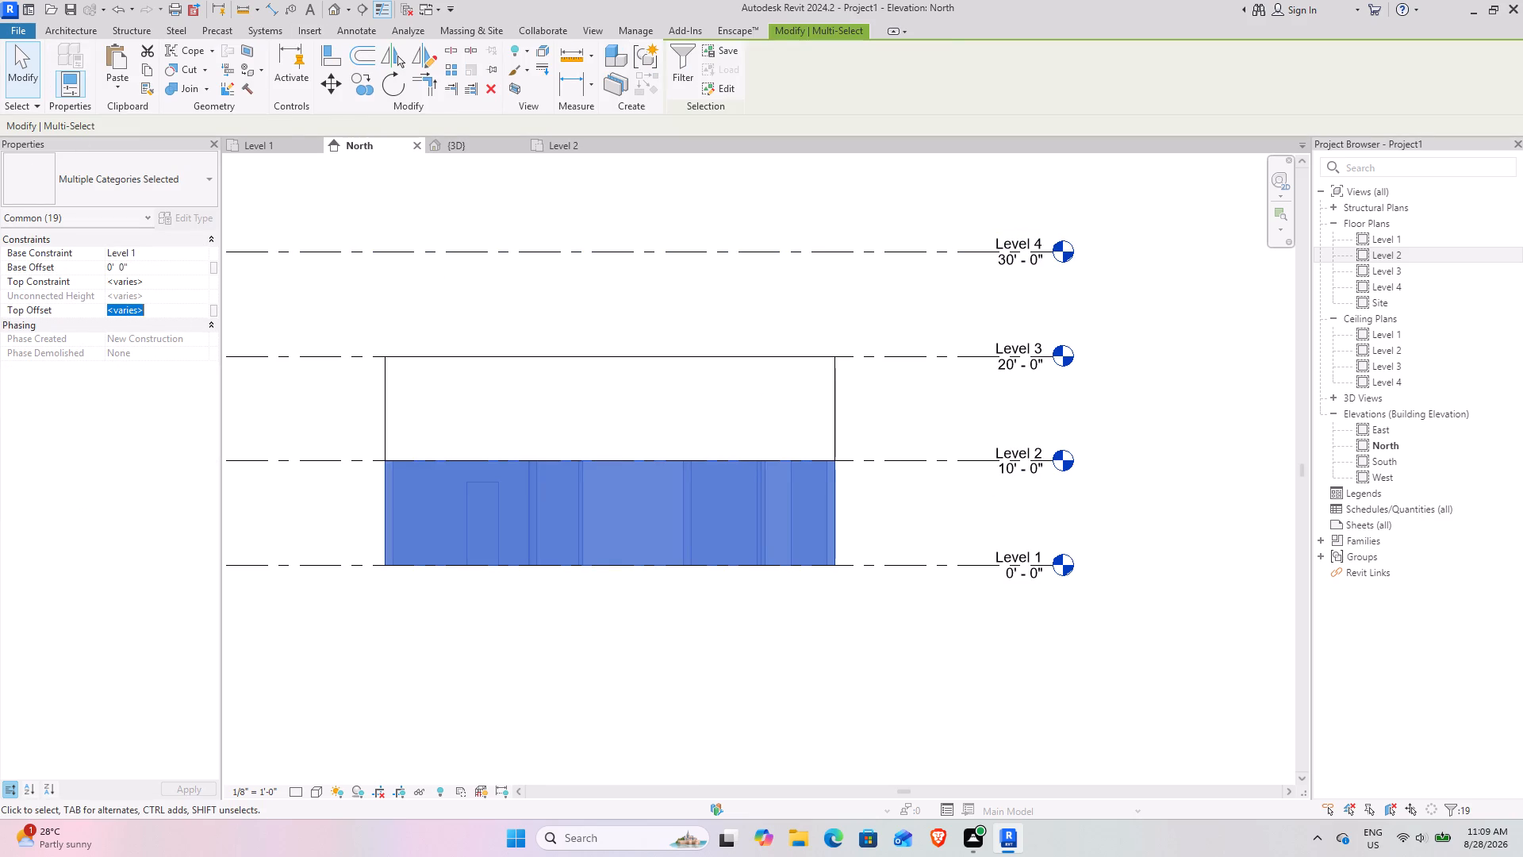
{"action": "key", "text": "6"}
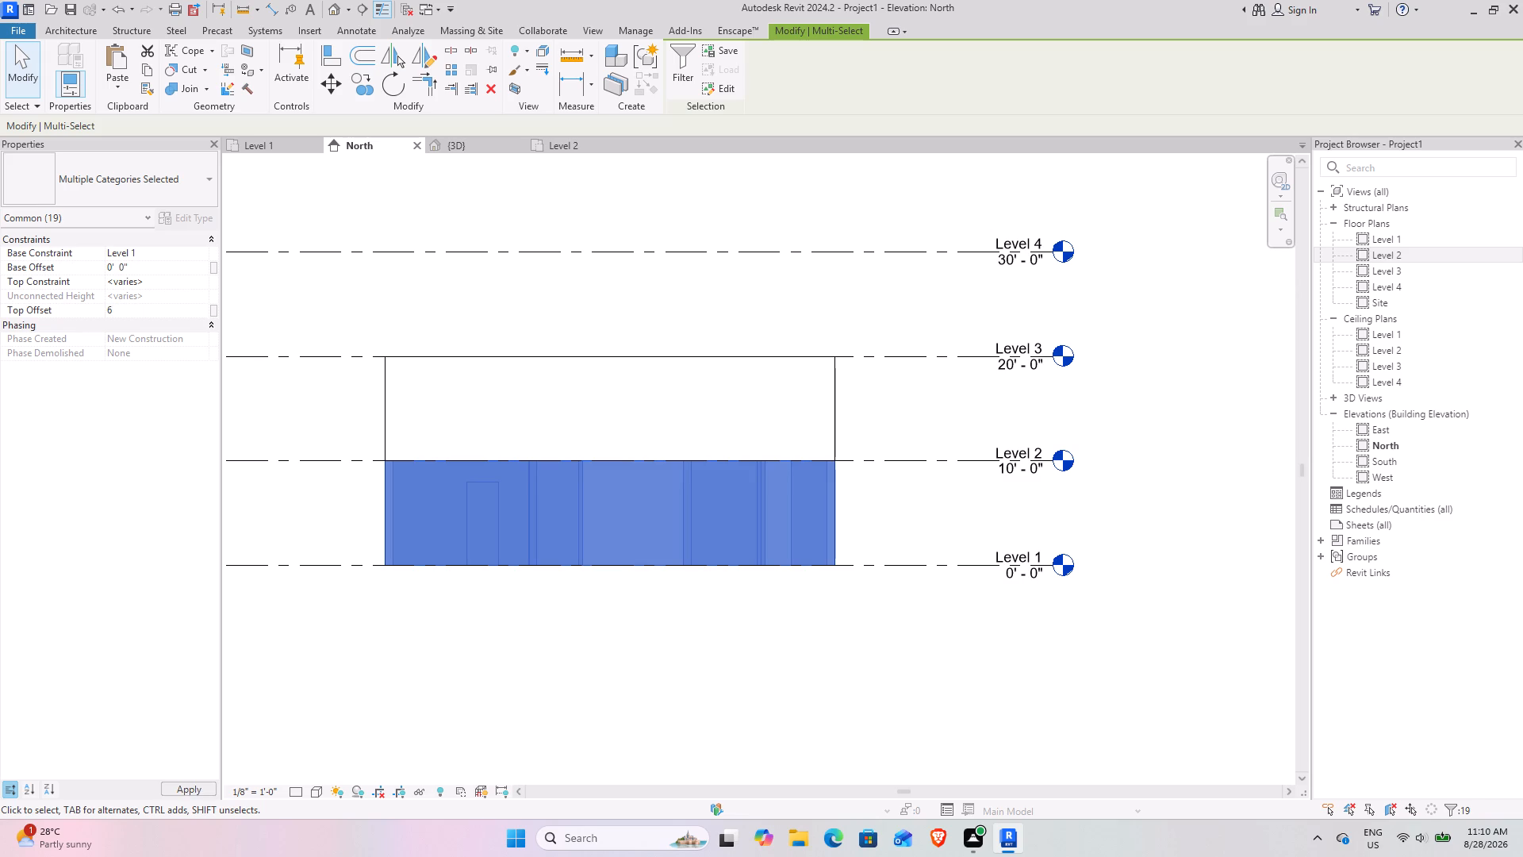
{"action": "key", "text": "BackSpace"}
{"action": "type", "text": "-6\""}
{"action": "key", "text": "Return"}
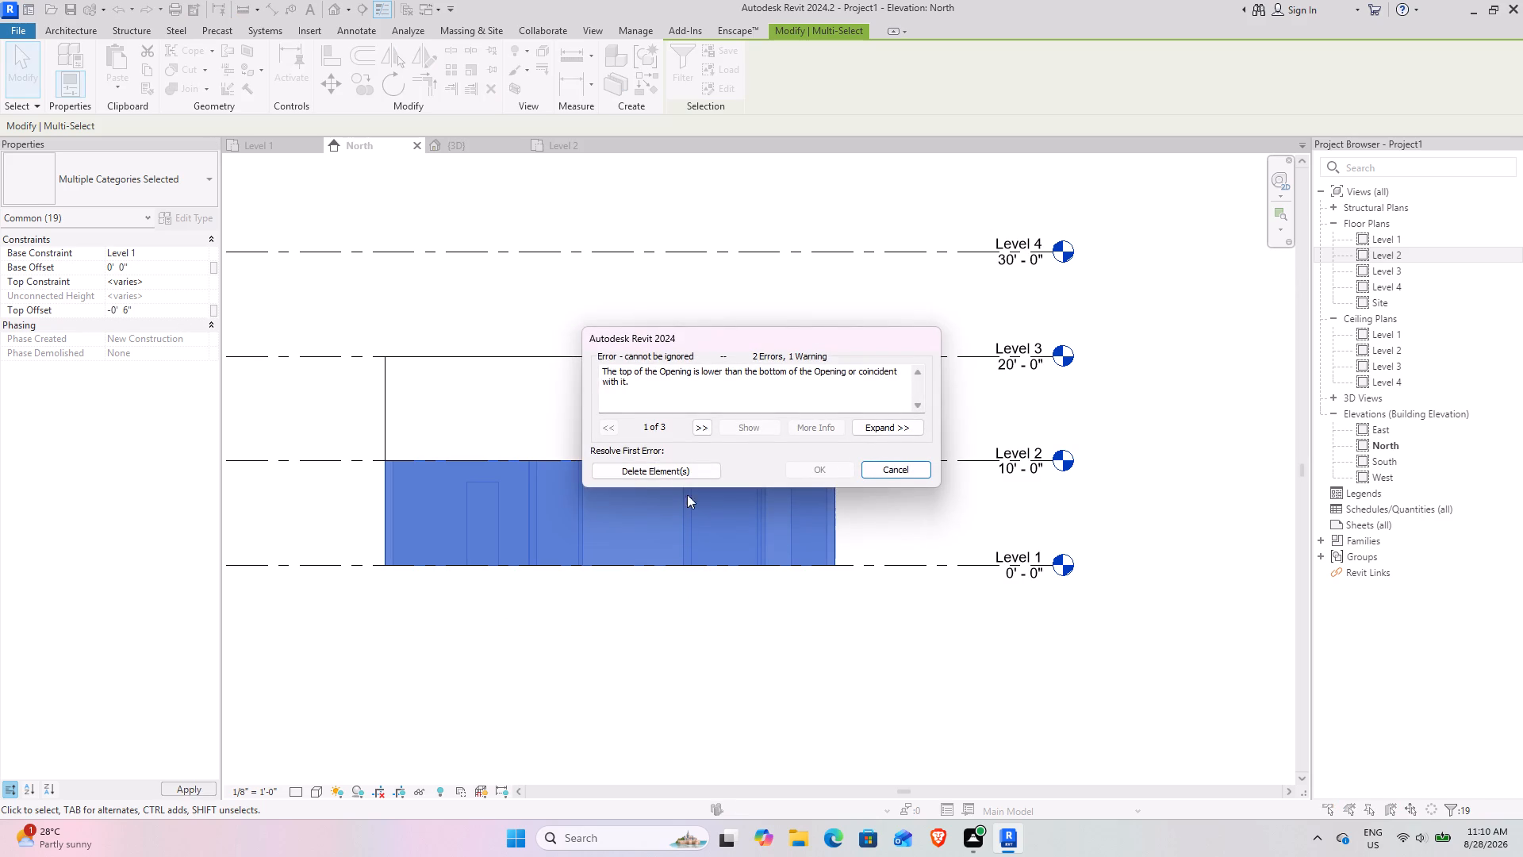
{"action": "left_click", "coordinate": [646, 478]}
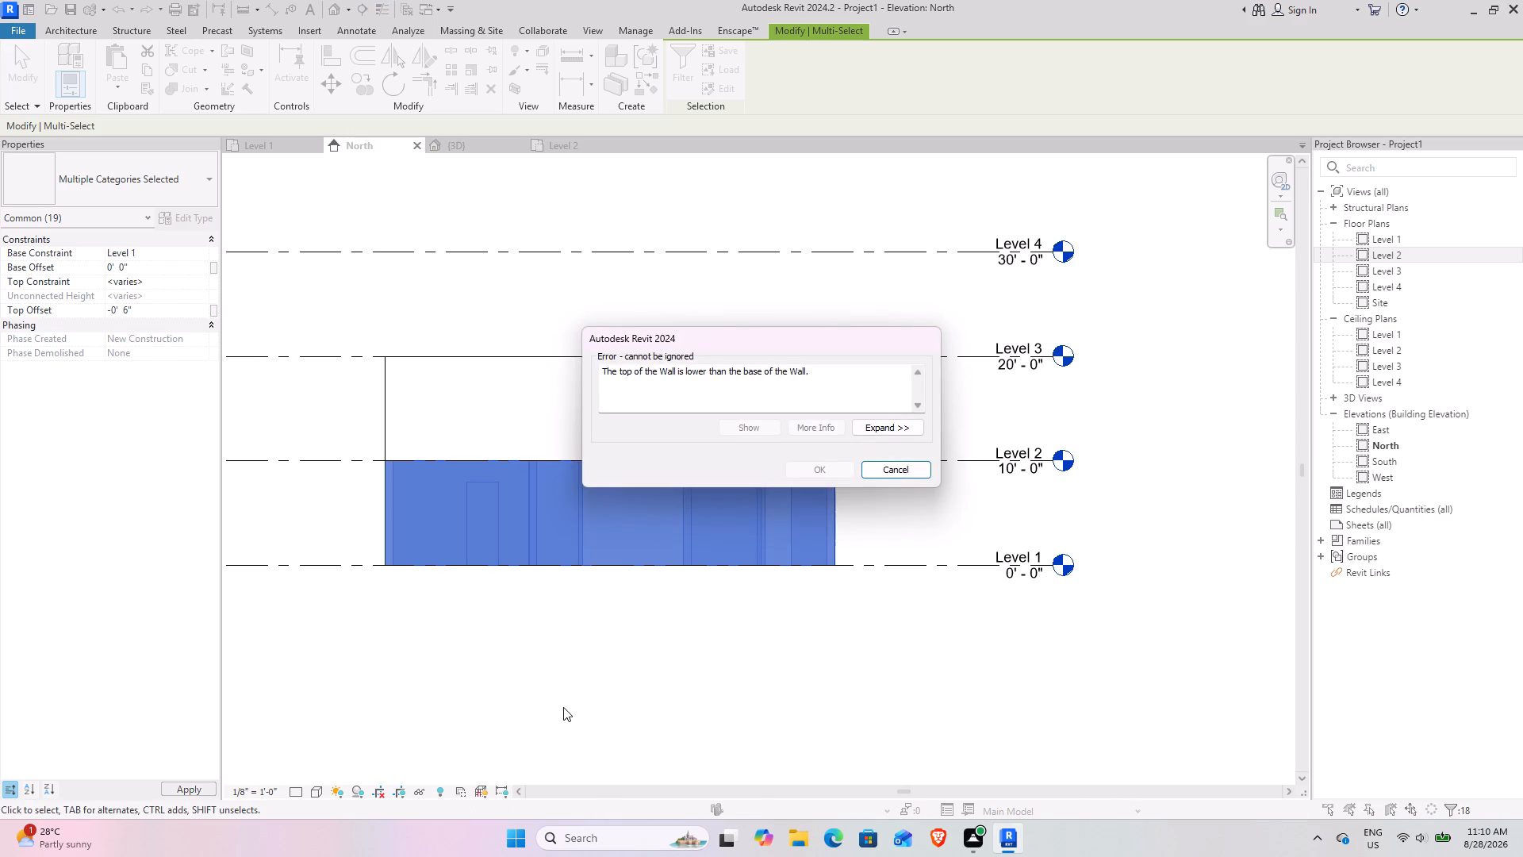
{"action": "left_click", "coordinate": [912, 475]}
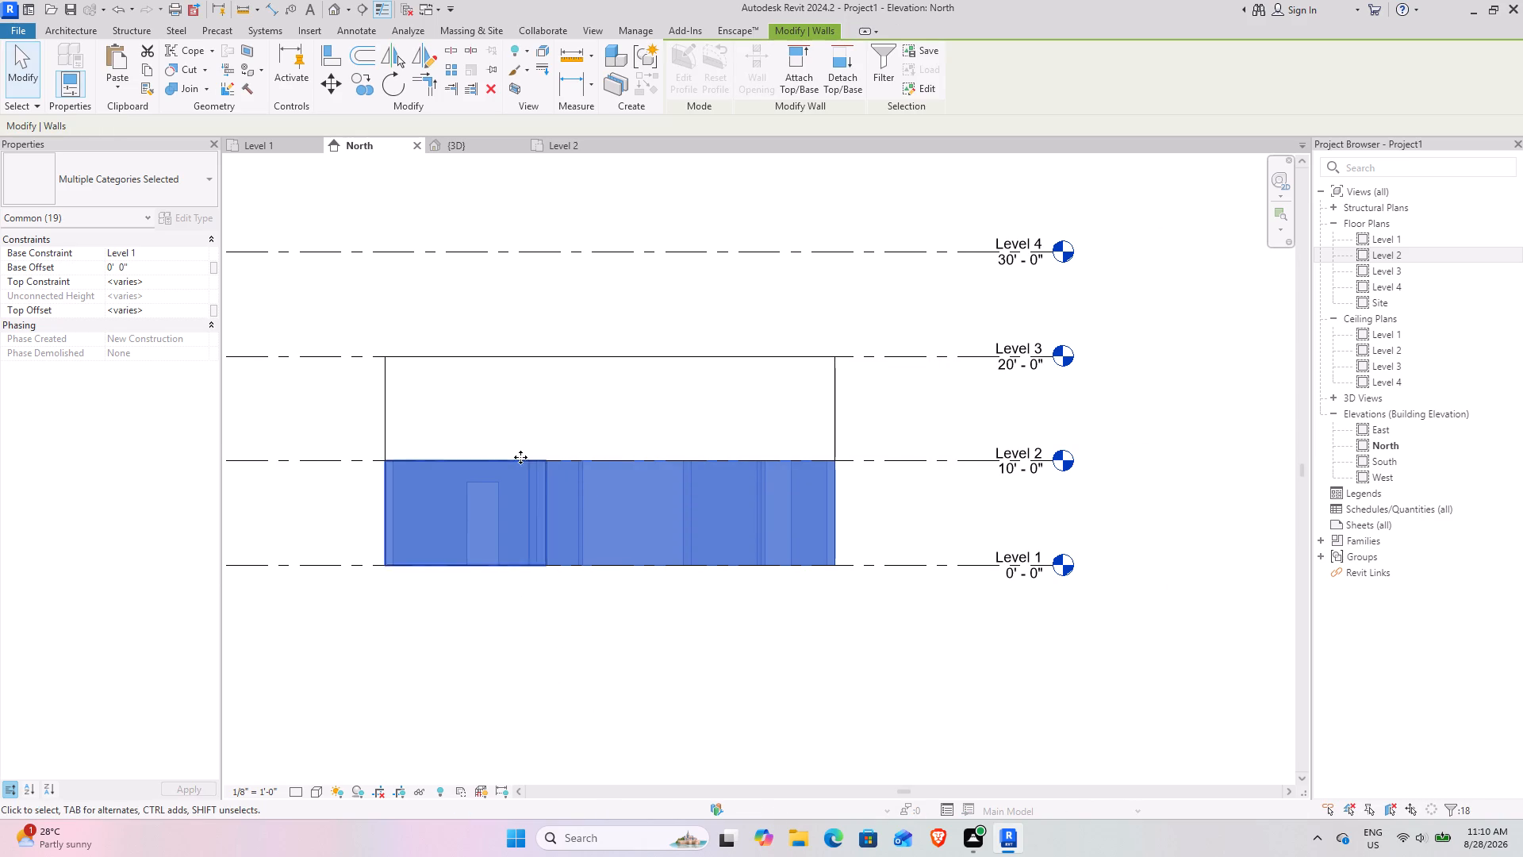
In the 3D view, check the selected Level 1 walls from several sides and set their top offset to -0' 6".
{"action": "scroll", "coordinate": [516, 454], "scroll_direction": "up", "scroll_amount": 3}
{"action": "scroll", "coordinate": [547, 591], "scroll_direction": "down", "scroll_amount": 3}
{"action": "middle_click_drag", "start_coordinate": [504, 613], "coordinate": [704, 678], "text": "shift"}
{"action": "left_click", "coordinate": [465, 146]}
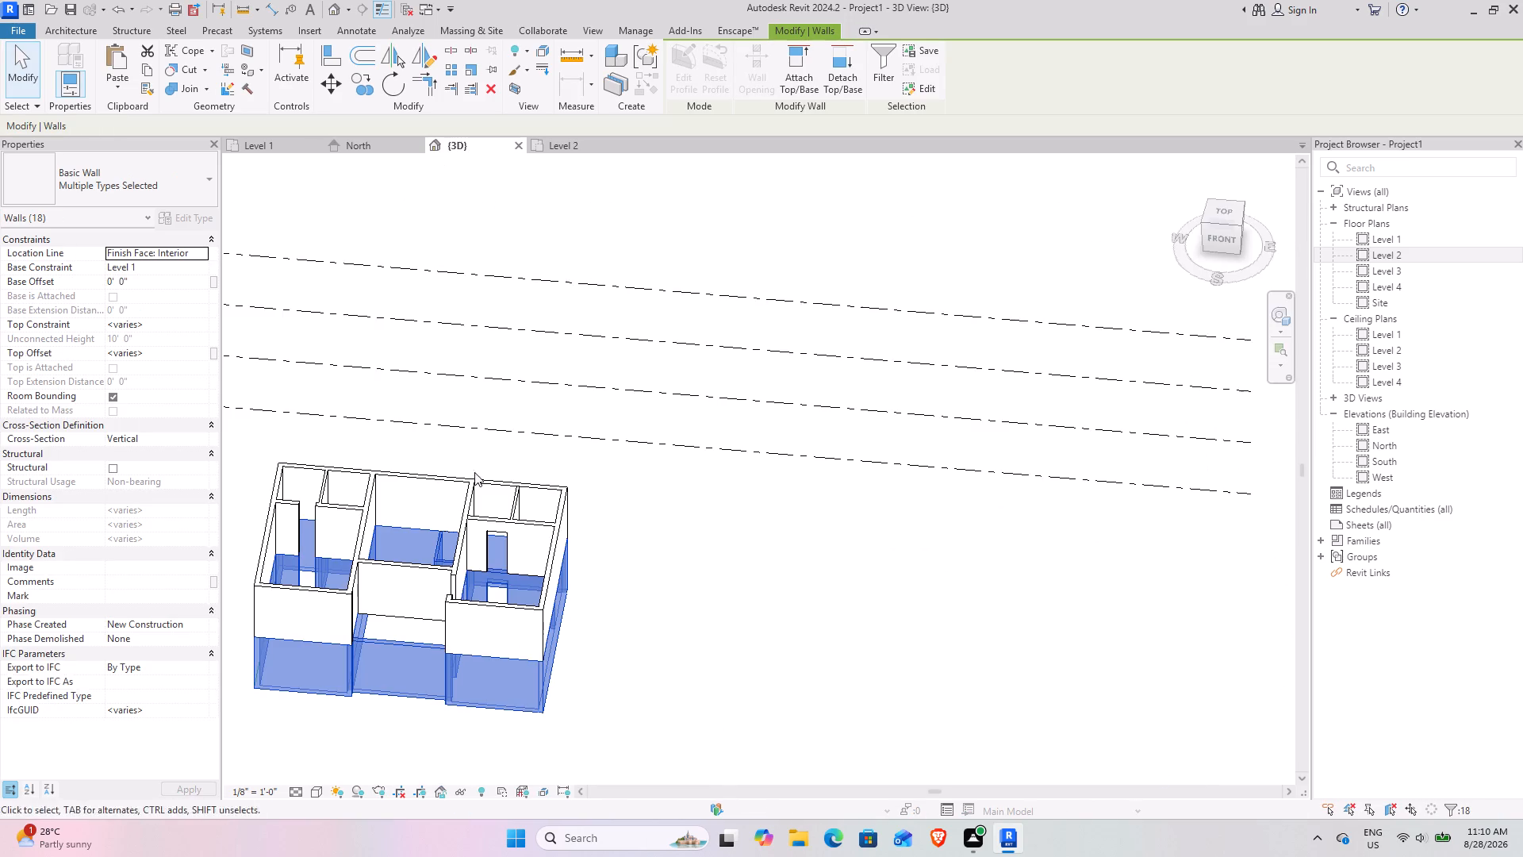
{"action": "scroll", "coordinate": [407, 596], "scroll_direction": "up", "scroll_amount": 4}
{"action": "middle_click_drag", "start_coordinate": [412, 660], "coordinate": [482, 433], "text": "shift"}
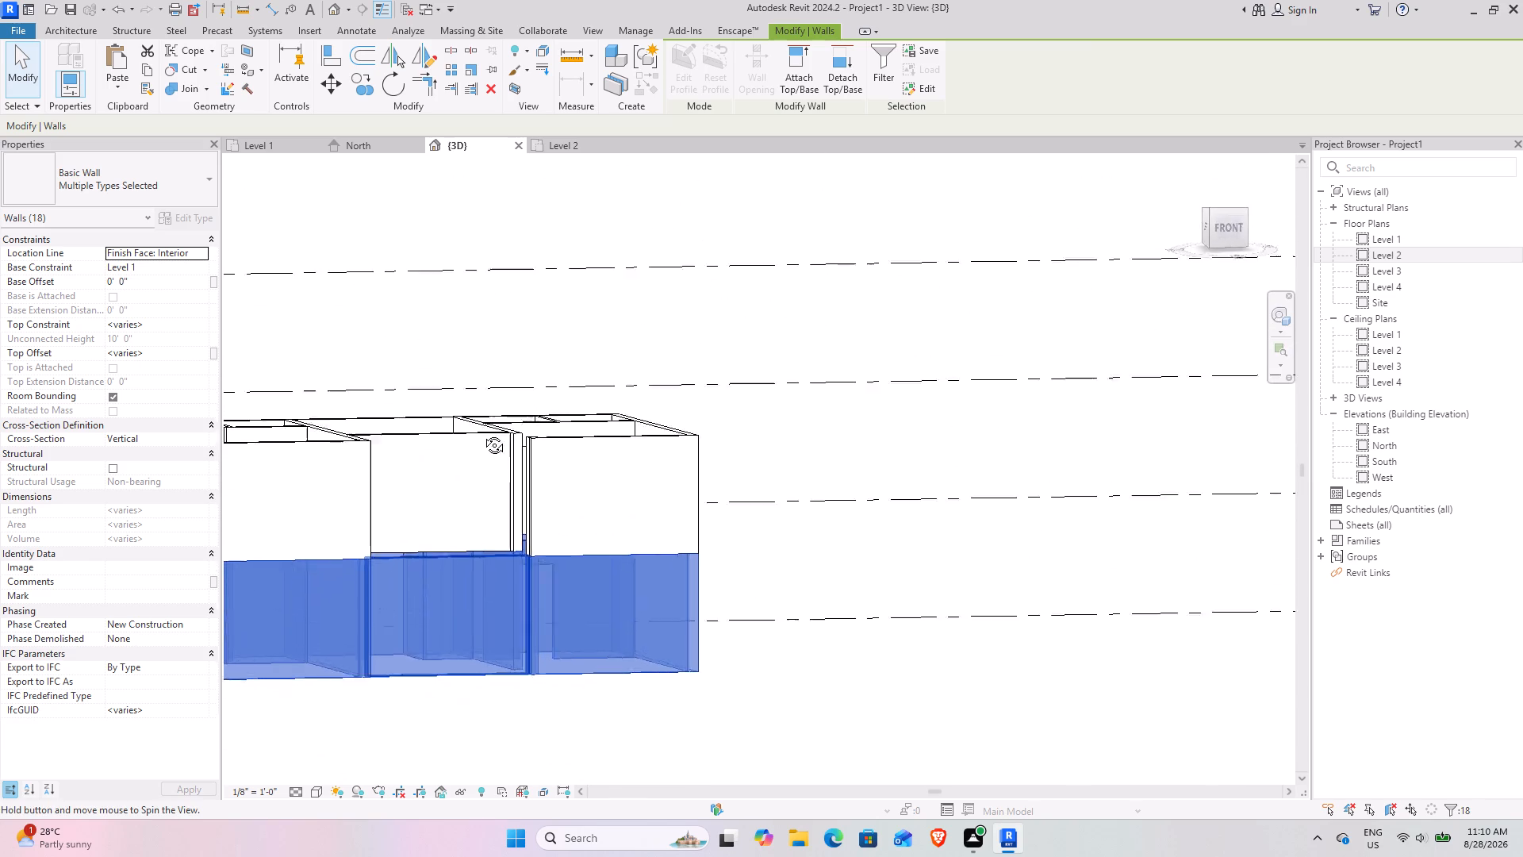
{"action": "middle_click_drag", "start_coordinate": [482, 433], "coordinate": [385, 713], "text": "shift"}
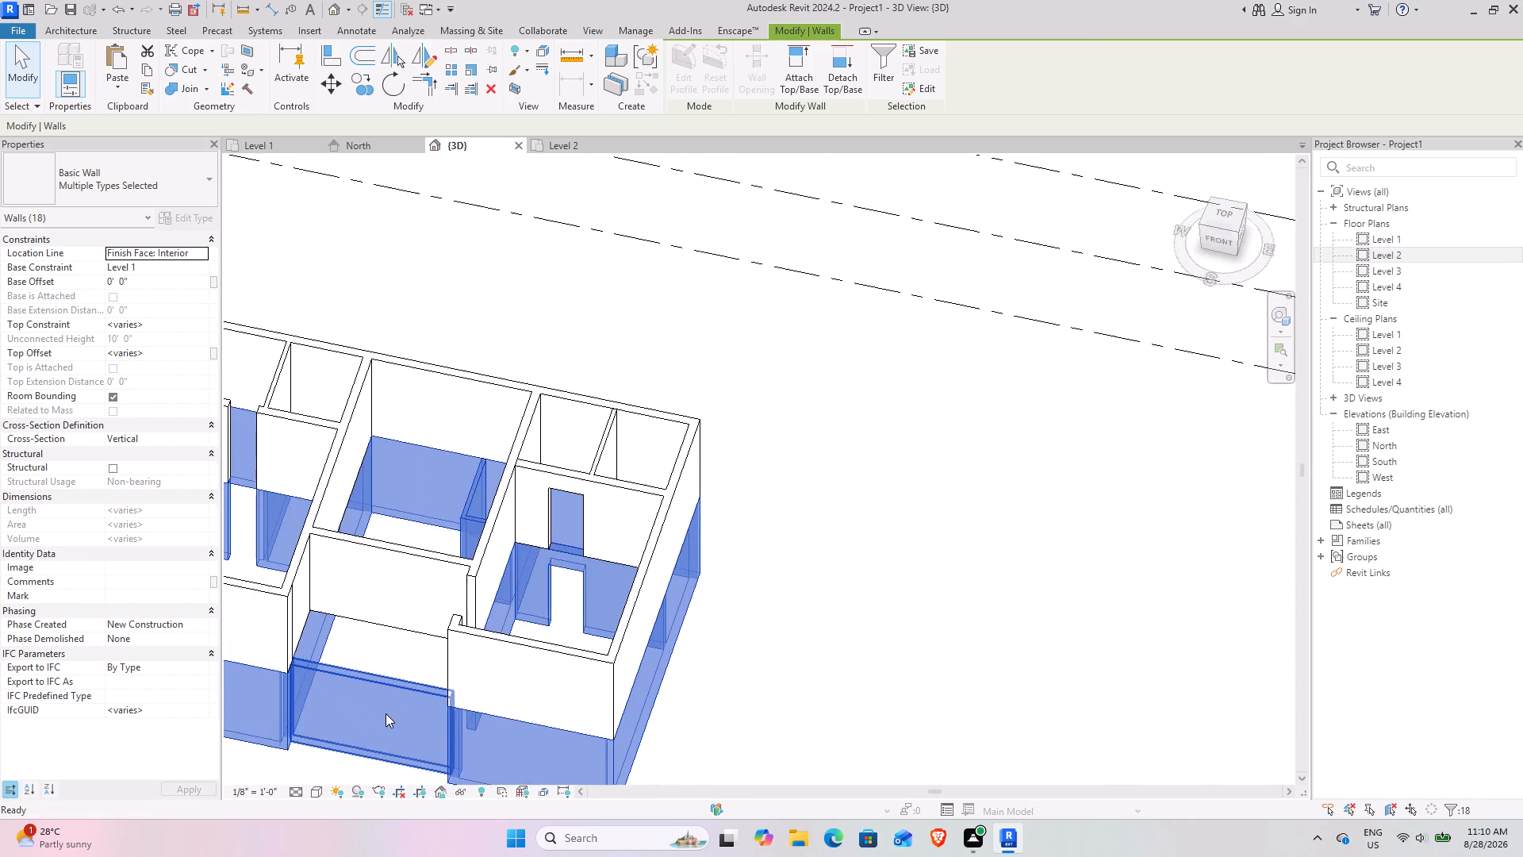
{"action": "scroll", "coordinate": [386, 714], "scroll_direction": "down", "scroll_amount": 3}
{"action": "middle_click_drag", "start_coordinate": [352, 718], "coordinate": [692, 476]}
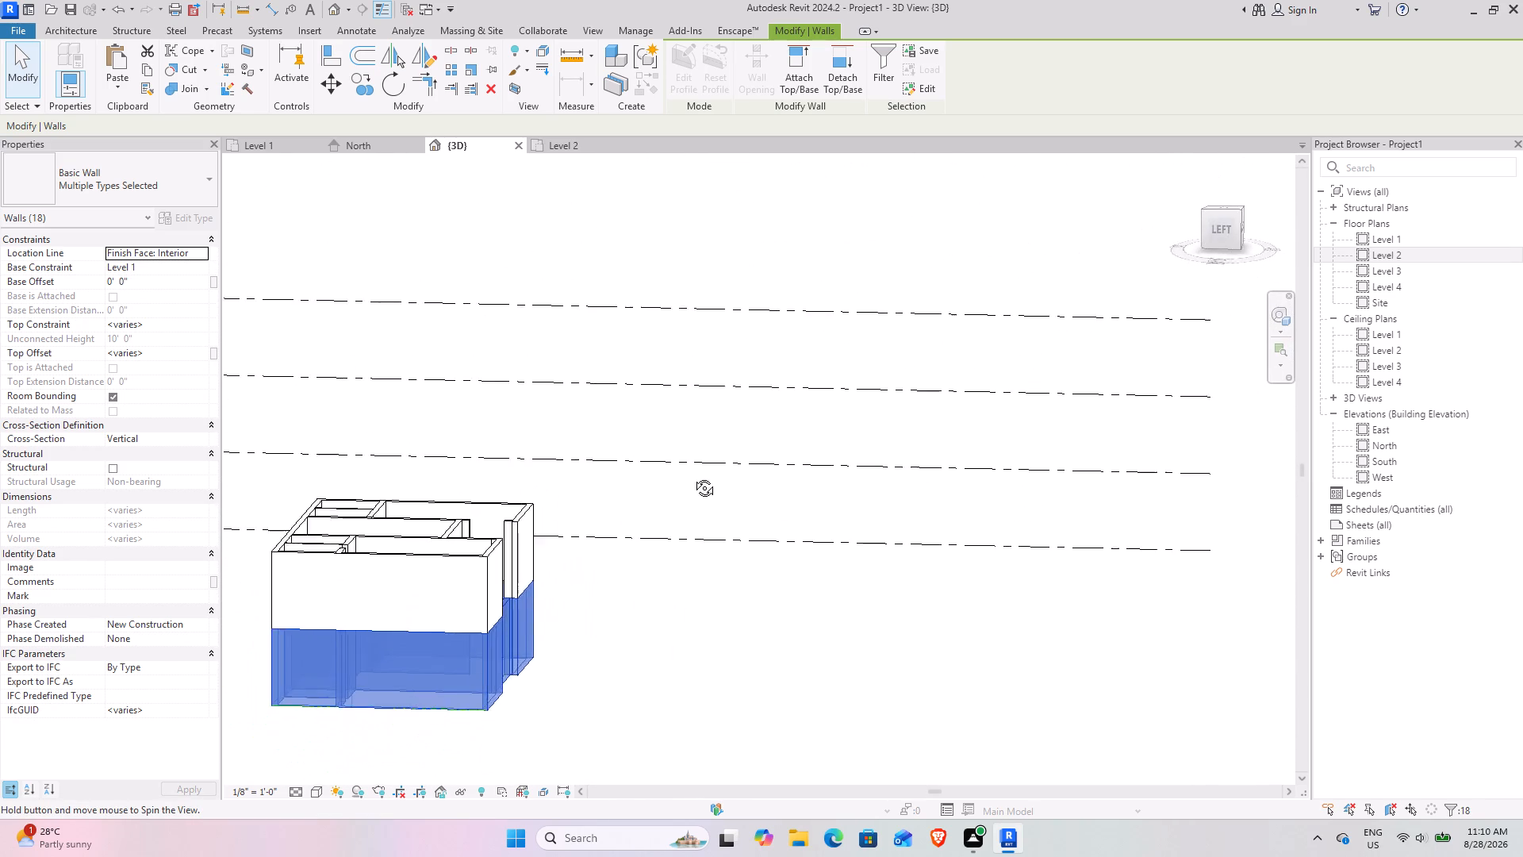
{"action": "middle_click_drag", "start_coordinate": [692, 476], "coordinate": [406, 591]}
{"action": "middle_click_drag", "start_coordinate": [405, 594], "coordinate": [671, 485]}
{"action": "middle_click_drag", "start_coordinate": [560, 498], "coordinate": [521, 490], "text": "shift"}
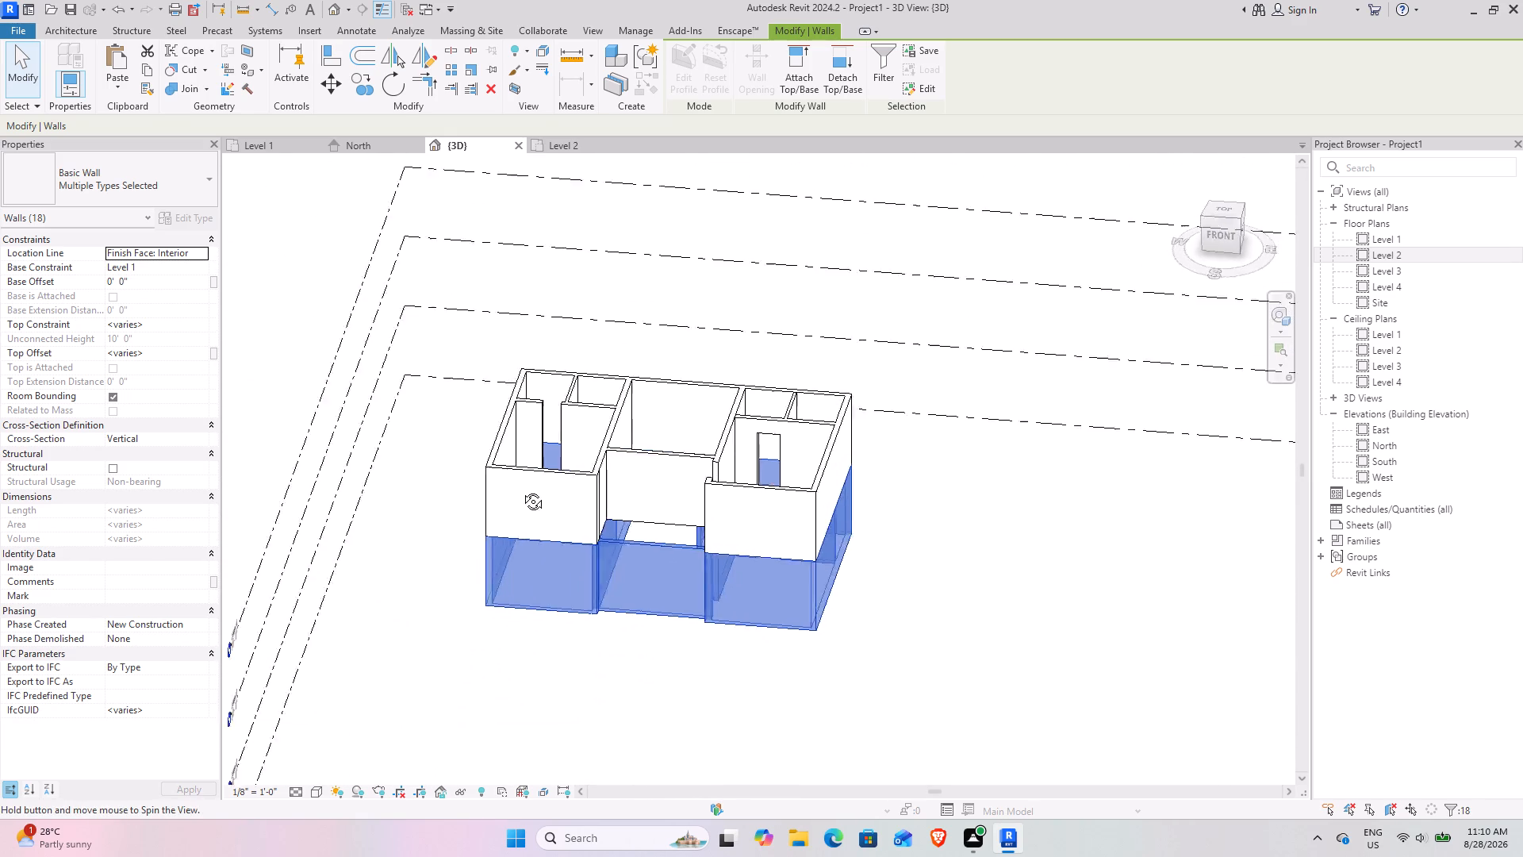
{"action": "middle_click_drag", "start_coordinate": [521, 490], "coordinate": [417, 485], "text": "shift"}
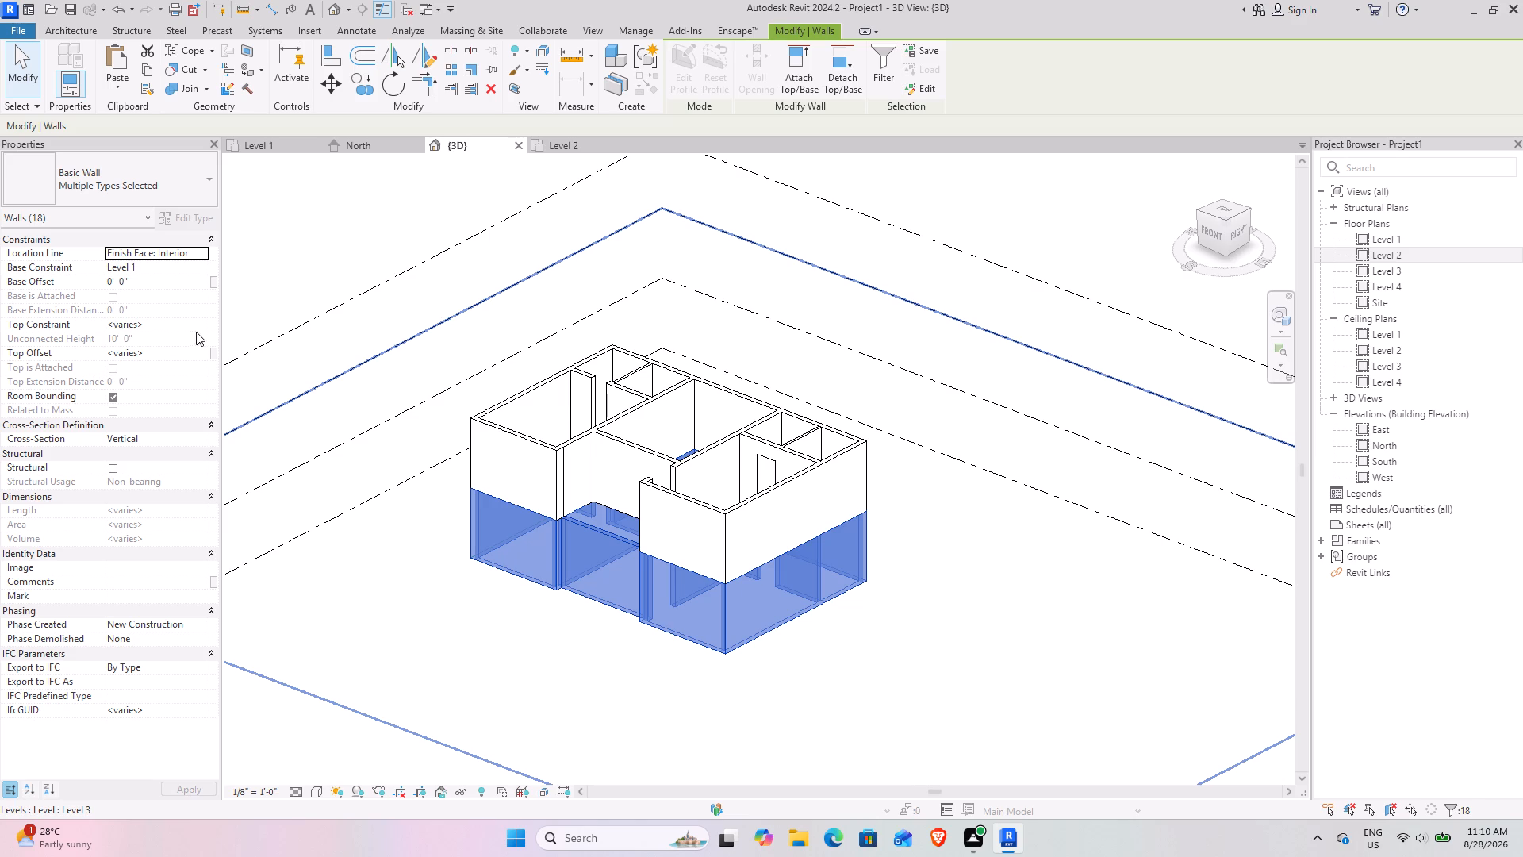
{"action": "left_click", "coordinate": [205, 352]}
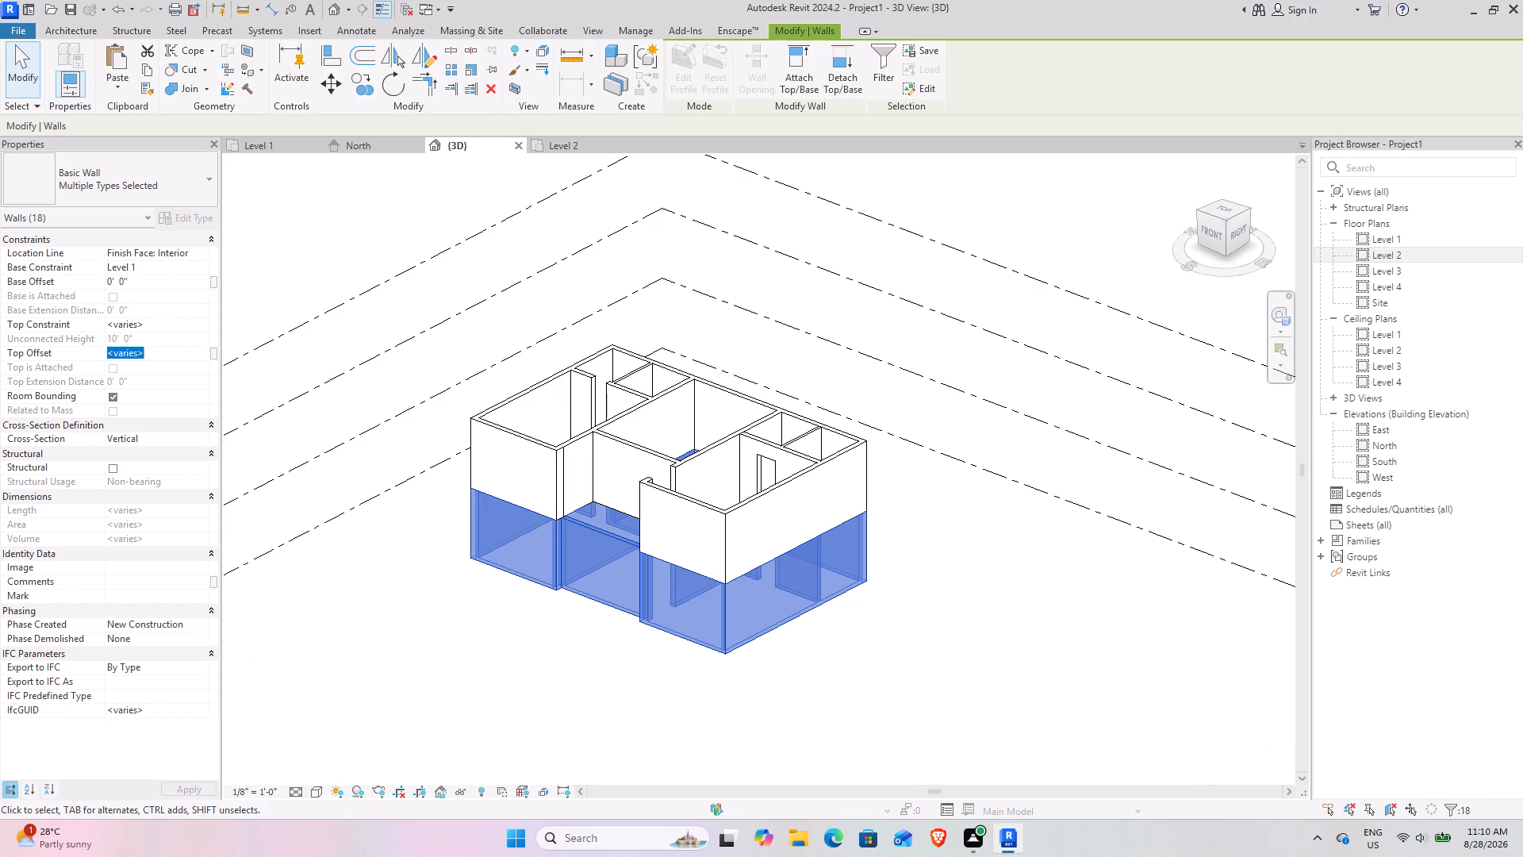
{"action": "key", "text": "minus"}
{"action": "key", "text": "6"}
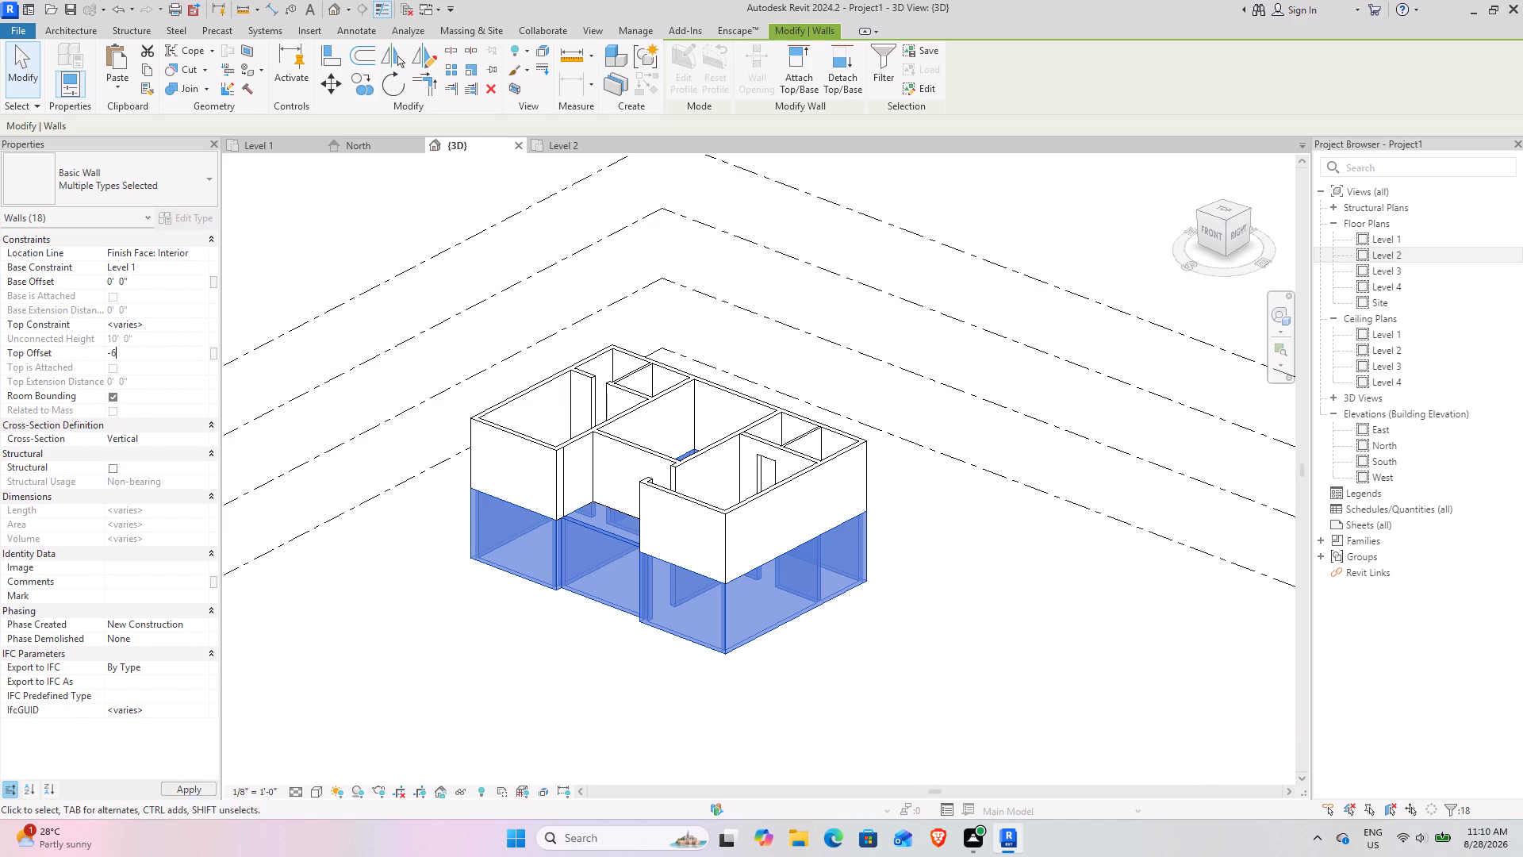
{"action": "key", "text": "shift+quotedbl"}
{"action": "key", "text": "Return"}
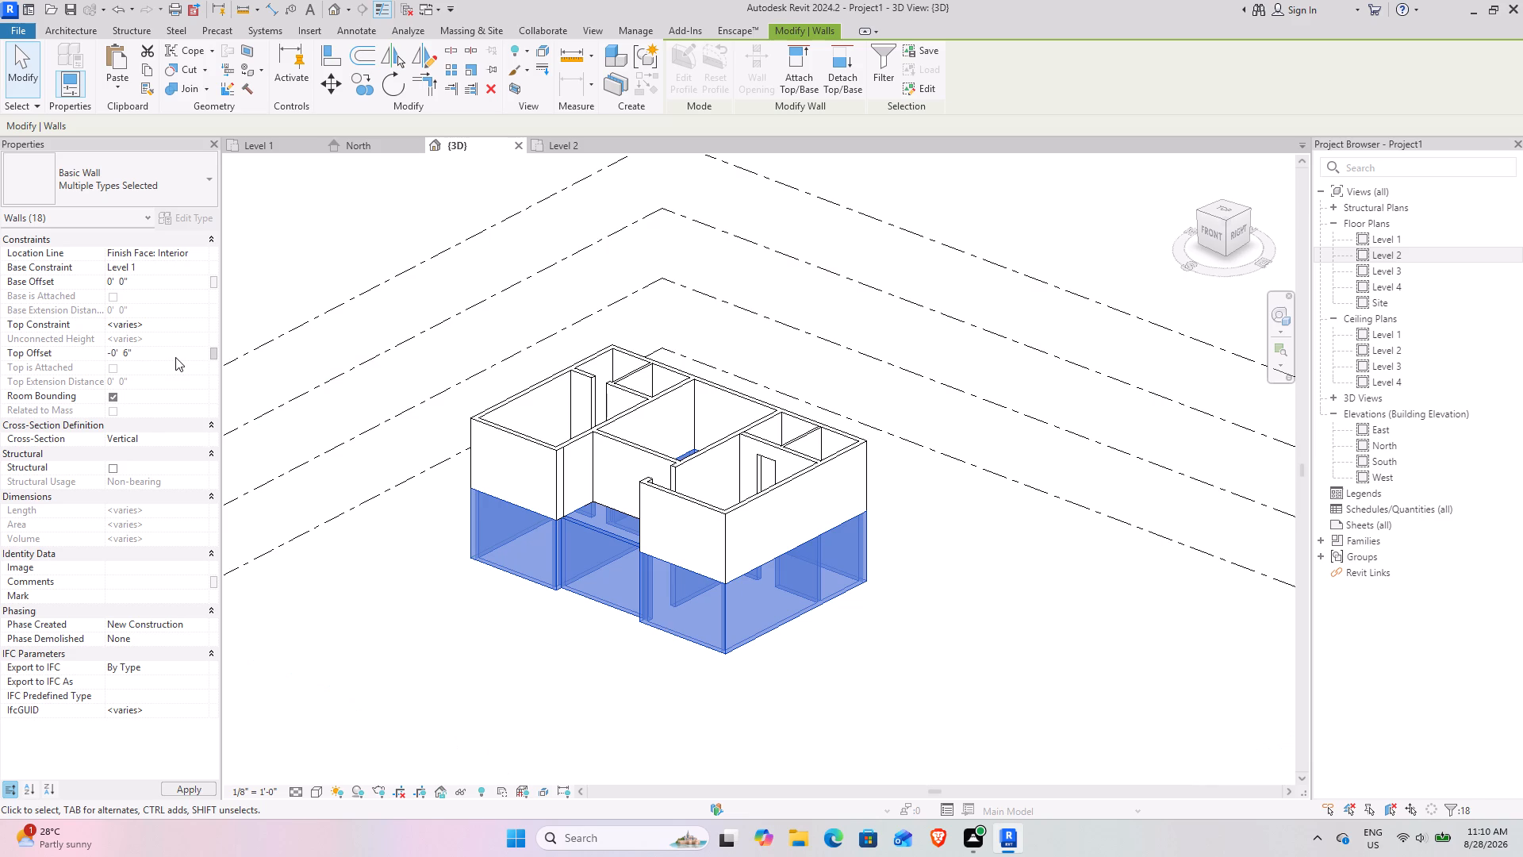
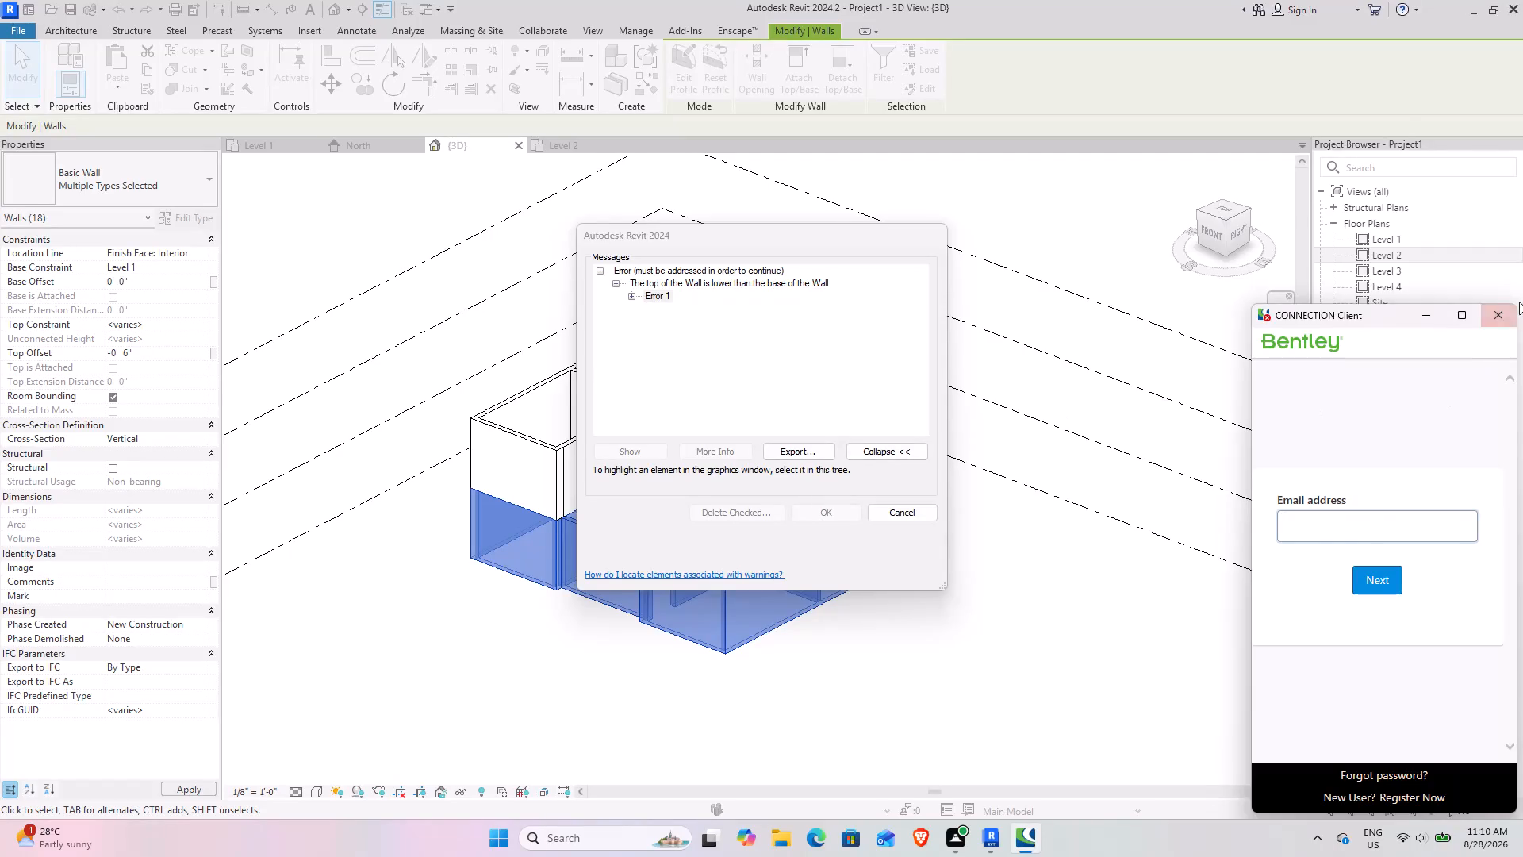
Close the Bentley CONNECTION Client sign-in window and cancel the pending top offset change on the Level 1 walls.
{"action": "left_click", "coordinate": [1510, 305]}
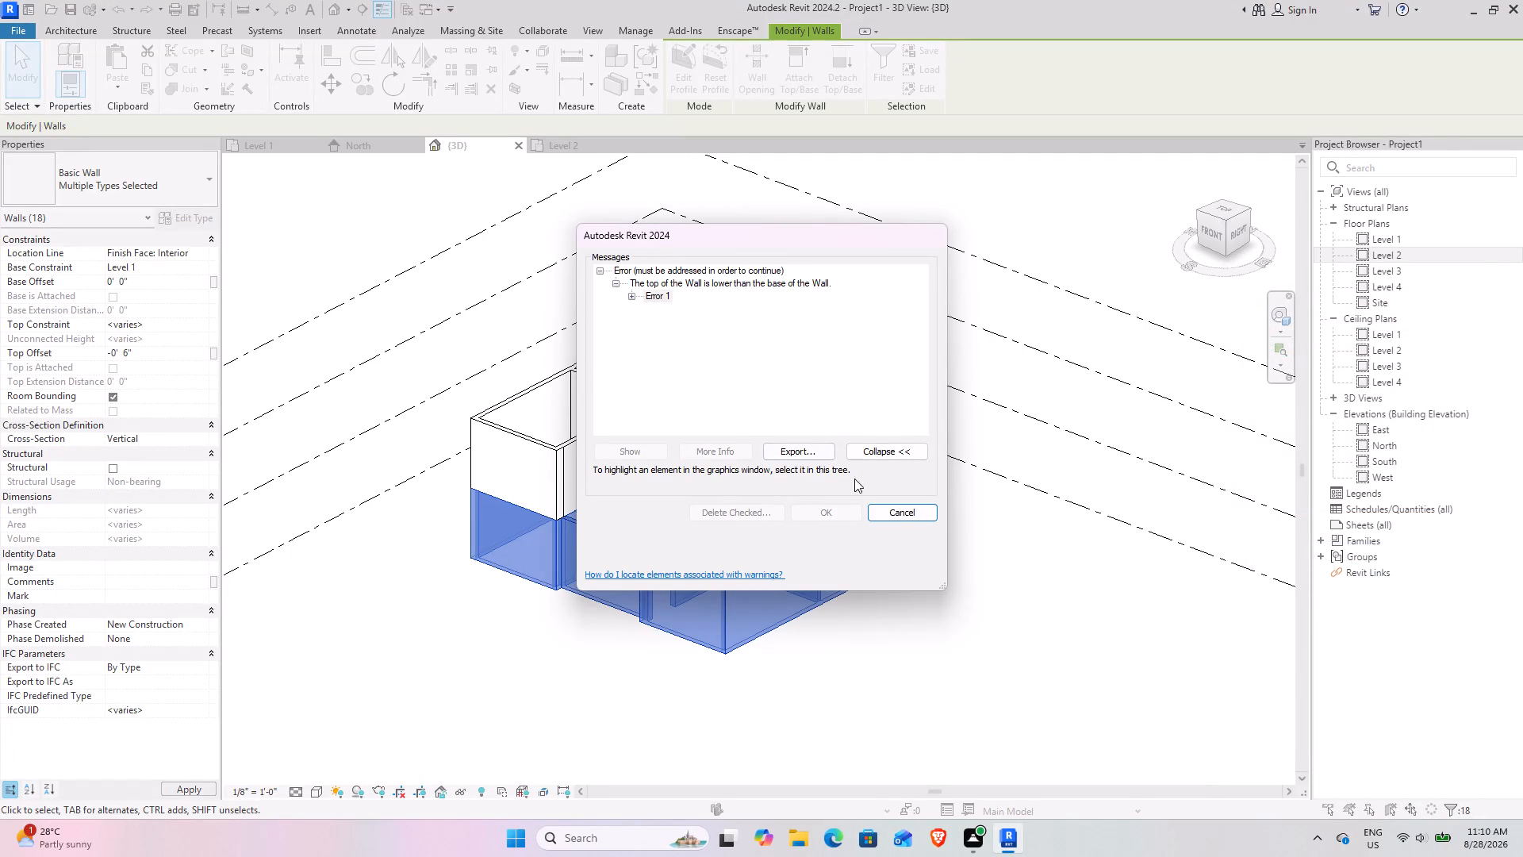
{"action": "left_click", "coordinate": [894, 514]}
Set the top offset of the short 9" Level 1 return wall beside the front recess to -0' 6" and check it in 3D.
{"action": "scroll", "coordinate": [563, 528], "scroll_direction": "up", "scroll_amount": 4}
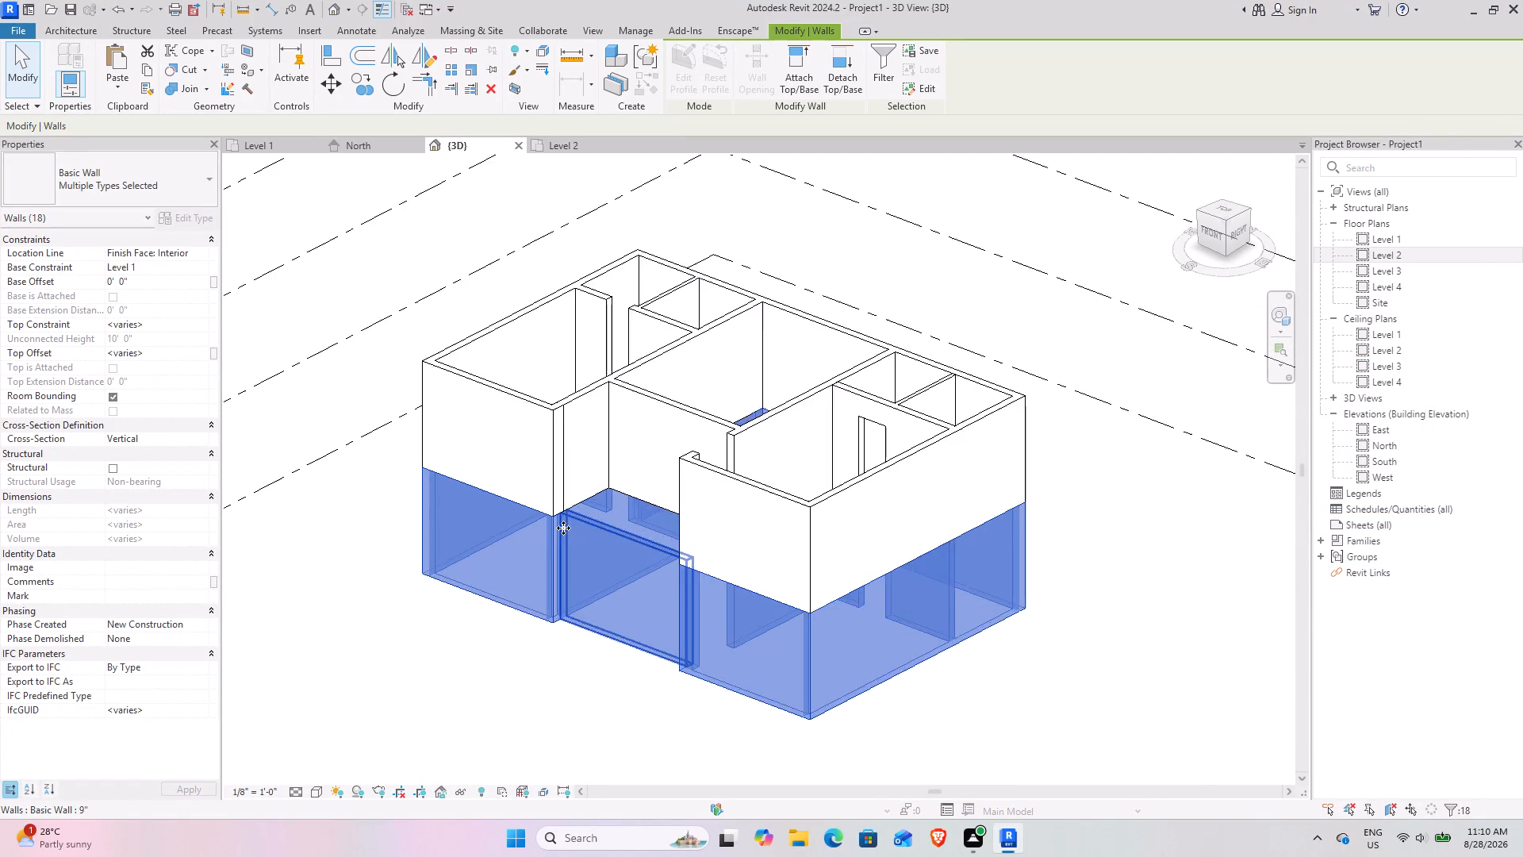
{"action": "scroll", "coordinate": [563, 528], "scroll_direction": "up", "scroll_amount": 2}
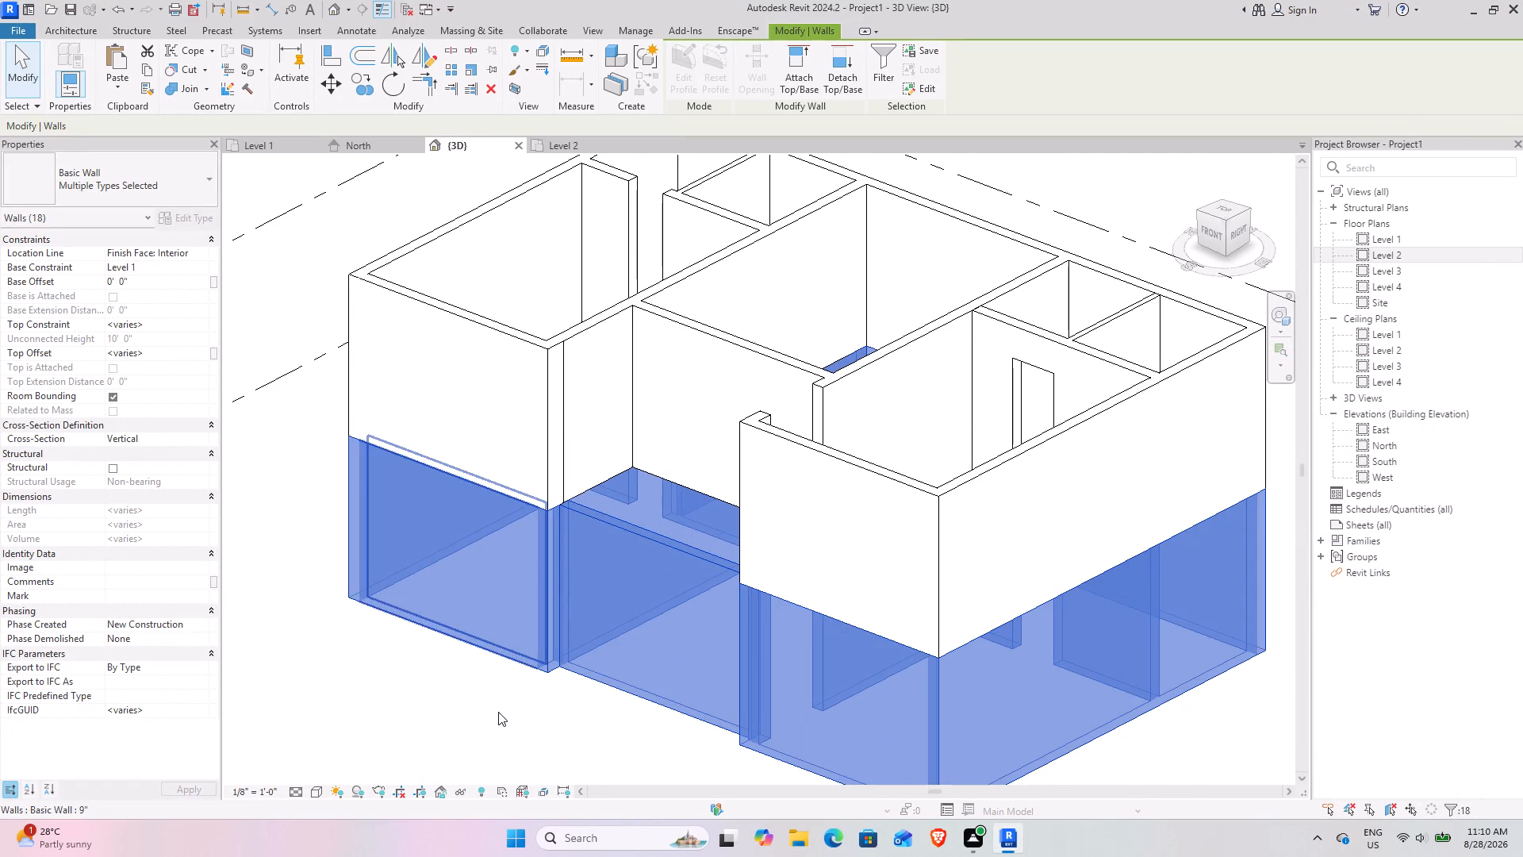
{"action": "left_click", "coordinate": [498, 712]}
{"action": "left_click", "coordinate": [548, 594]}
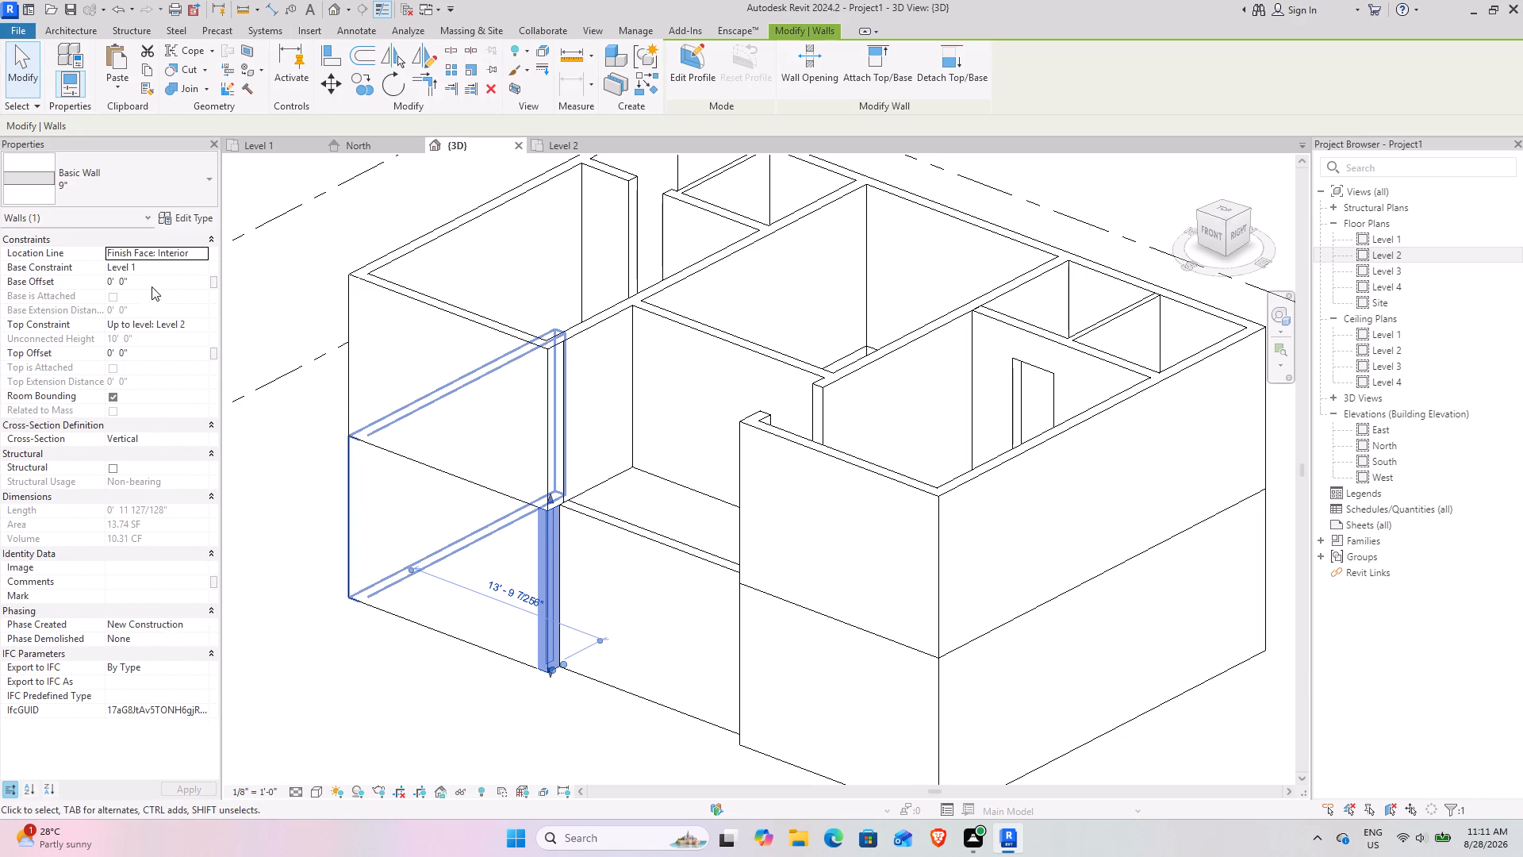
{"action": "left_click", "coordinate": [148, 353]}
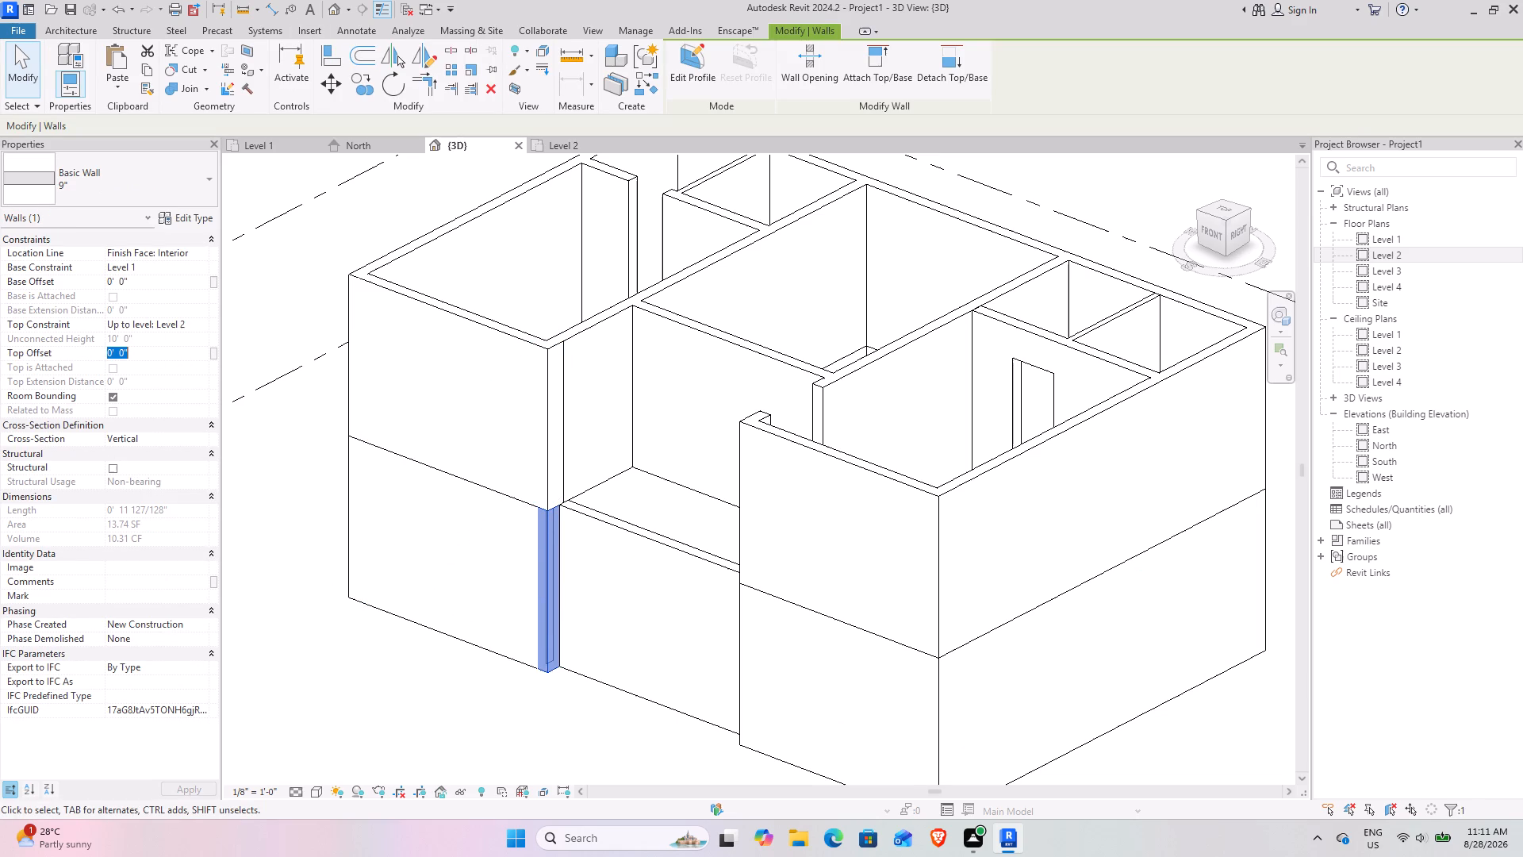
{"action": "type", "text": "-6\""}
{"action": "key", "text": "Return"}
{"action": "left_click", "coordinate": [408, 675]}
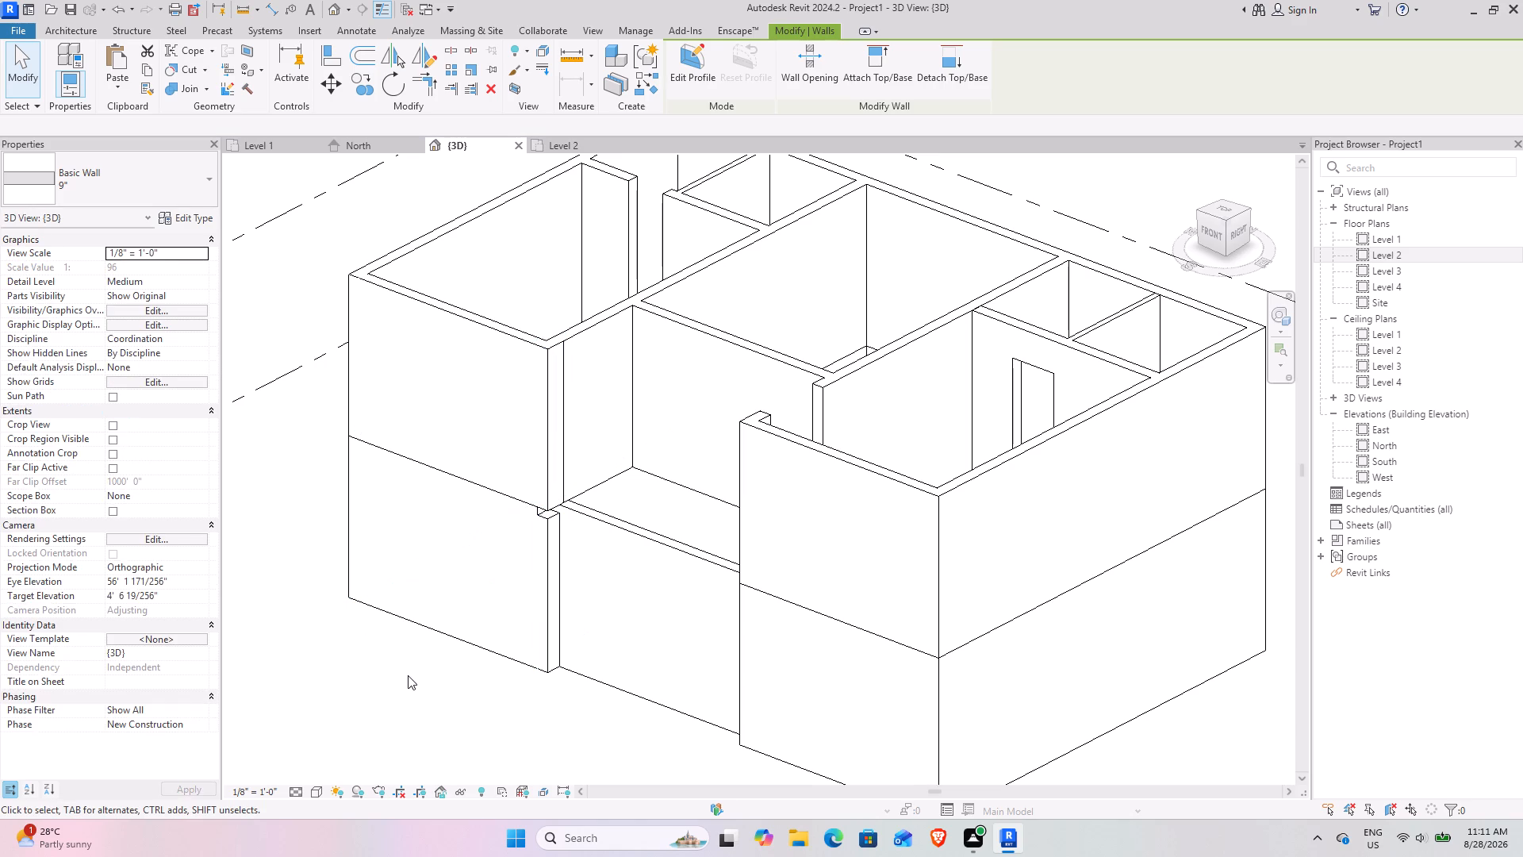
{"action": "middle_click_drag", "start_coordinate": [401, 675], "coordinate": [462, 498], "text": "shift"}
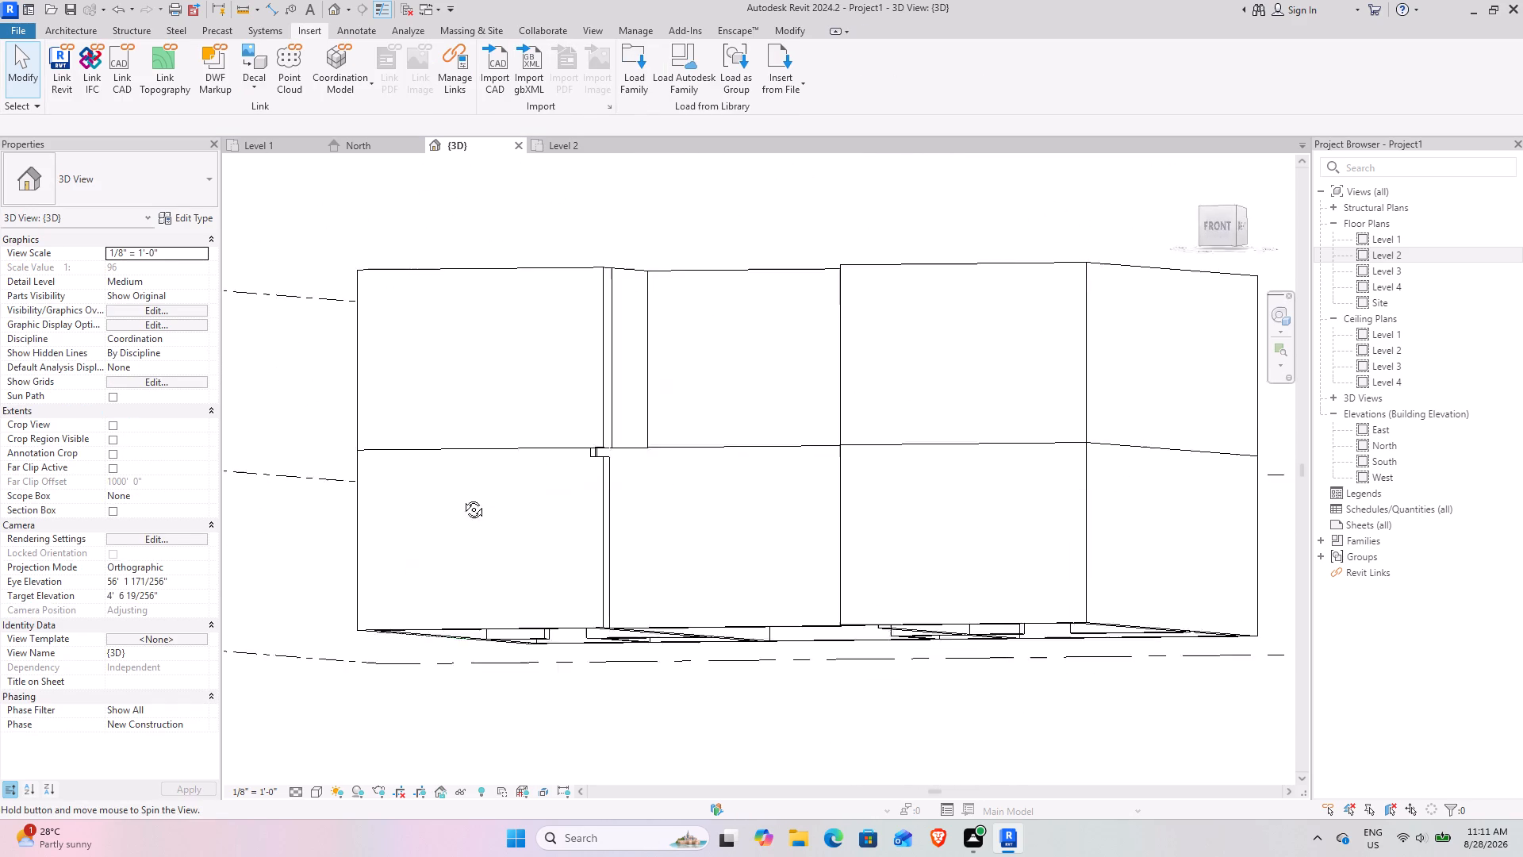
{"action": "middle_click_drag", "start_coordinate": [462, 498], "coordinate": [474, 611], "text": "shift"}
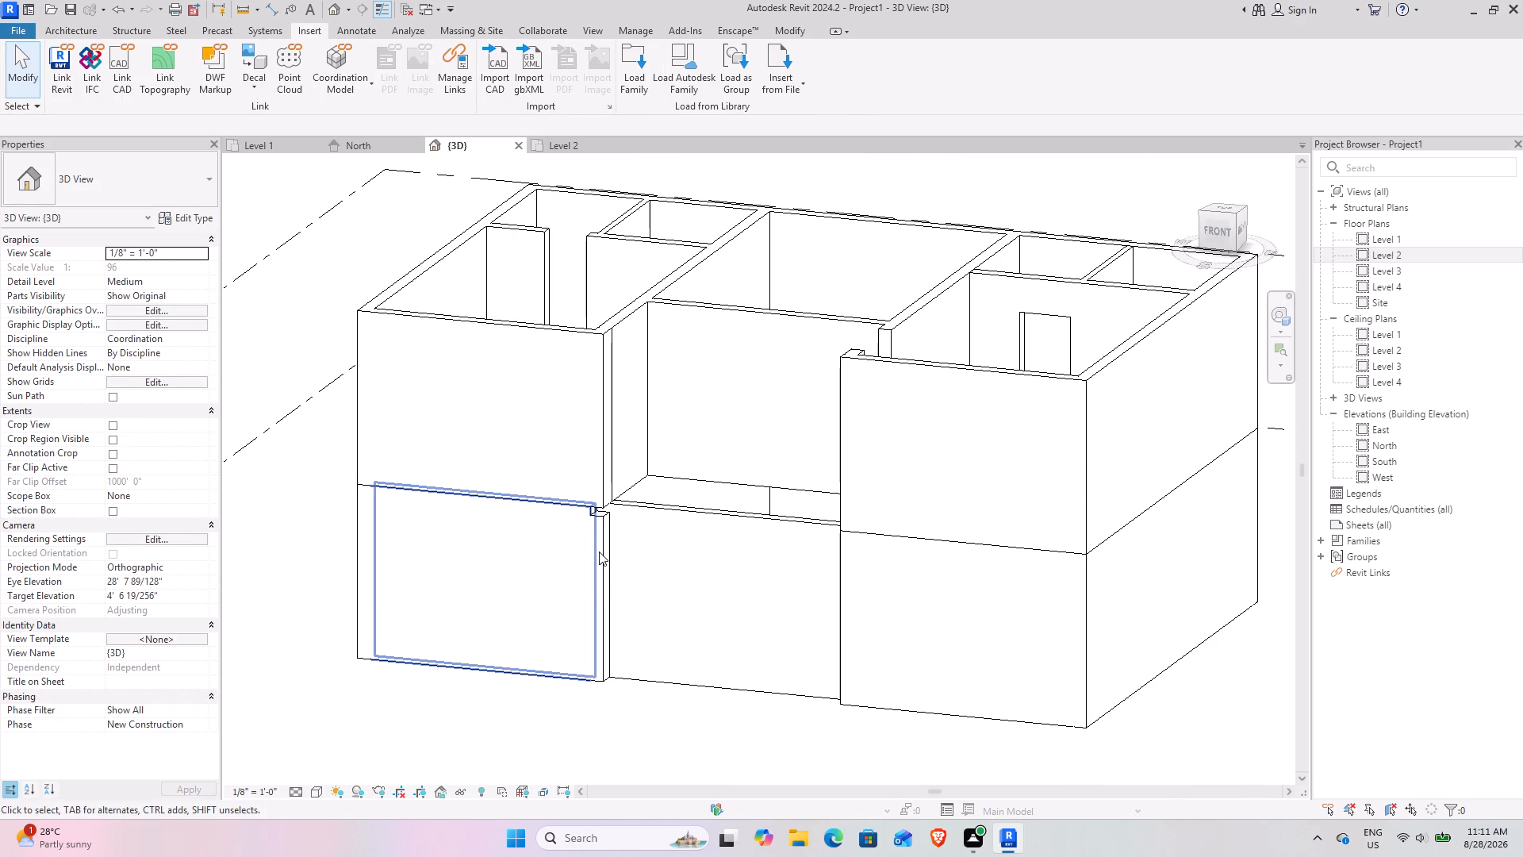
{"action": "left_click", "coordinate": [598, 584]}
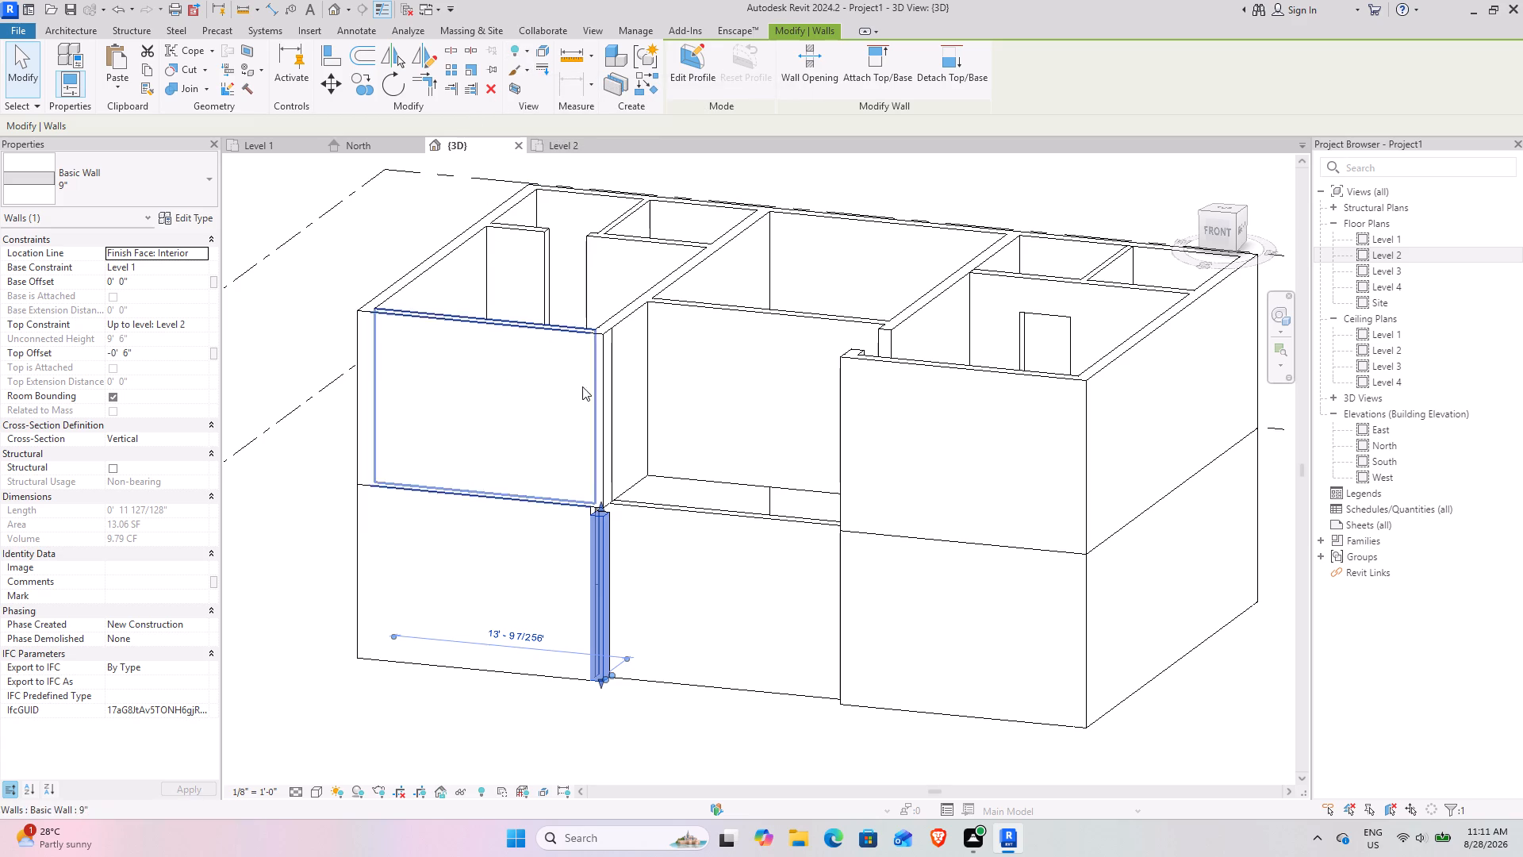
{"action": "left_click_drag", "start_coordinate": [587, 732], "coordinate": [580, 742]}
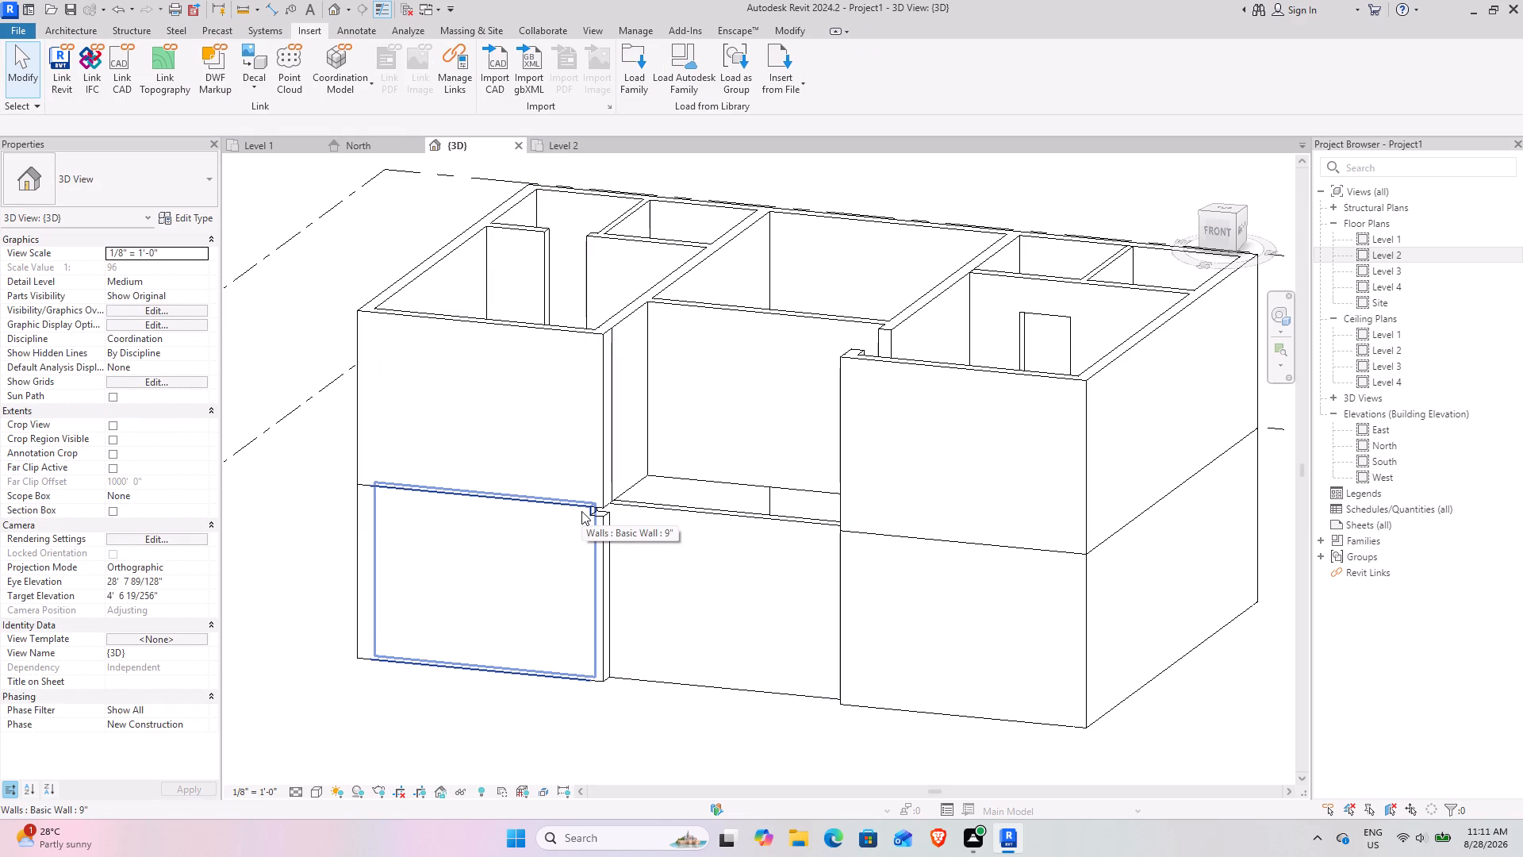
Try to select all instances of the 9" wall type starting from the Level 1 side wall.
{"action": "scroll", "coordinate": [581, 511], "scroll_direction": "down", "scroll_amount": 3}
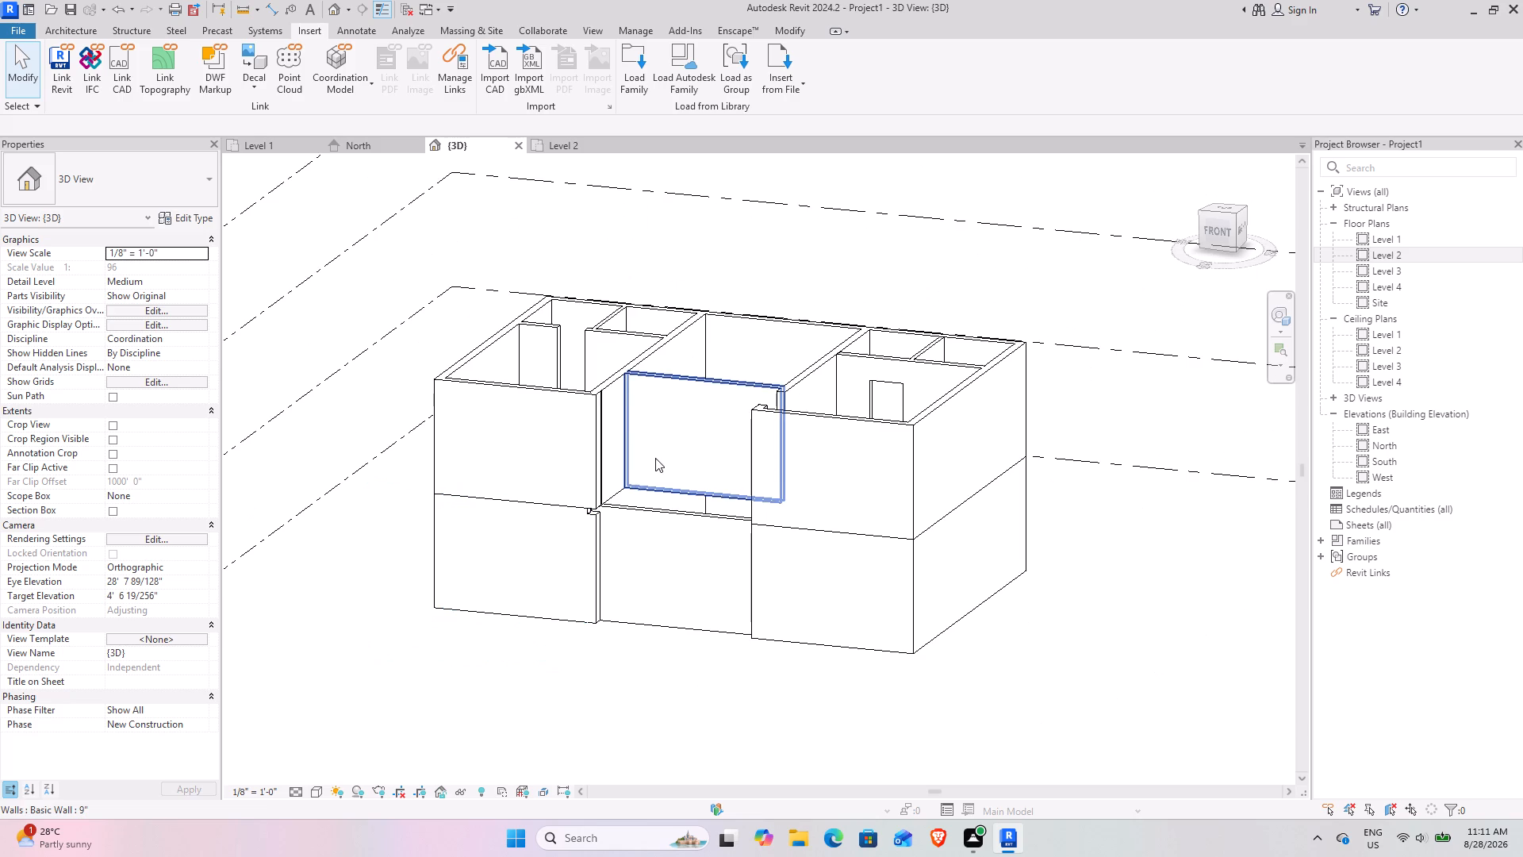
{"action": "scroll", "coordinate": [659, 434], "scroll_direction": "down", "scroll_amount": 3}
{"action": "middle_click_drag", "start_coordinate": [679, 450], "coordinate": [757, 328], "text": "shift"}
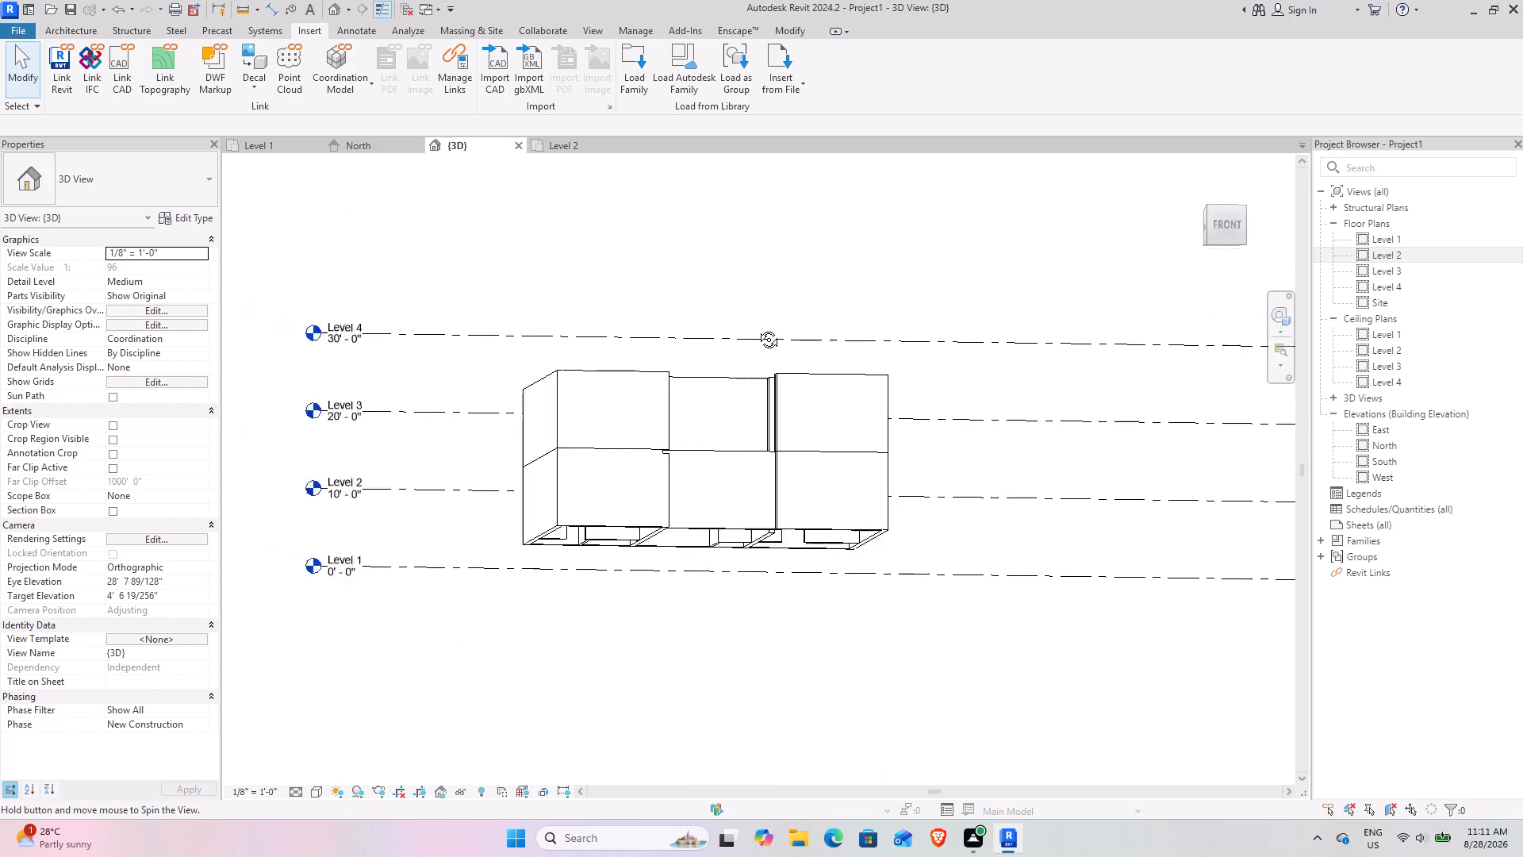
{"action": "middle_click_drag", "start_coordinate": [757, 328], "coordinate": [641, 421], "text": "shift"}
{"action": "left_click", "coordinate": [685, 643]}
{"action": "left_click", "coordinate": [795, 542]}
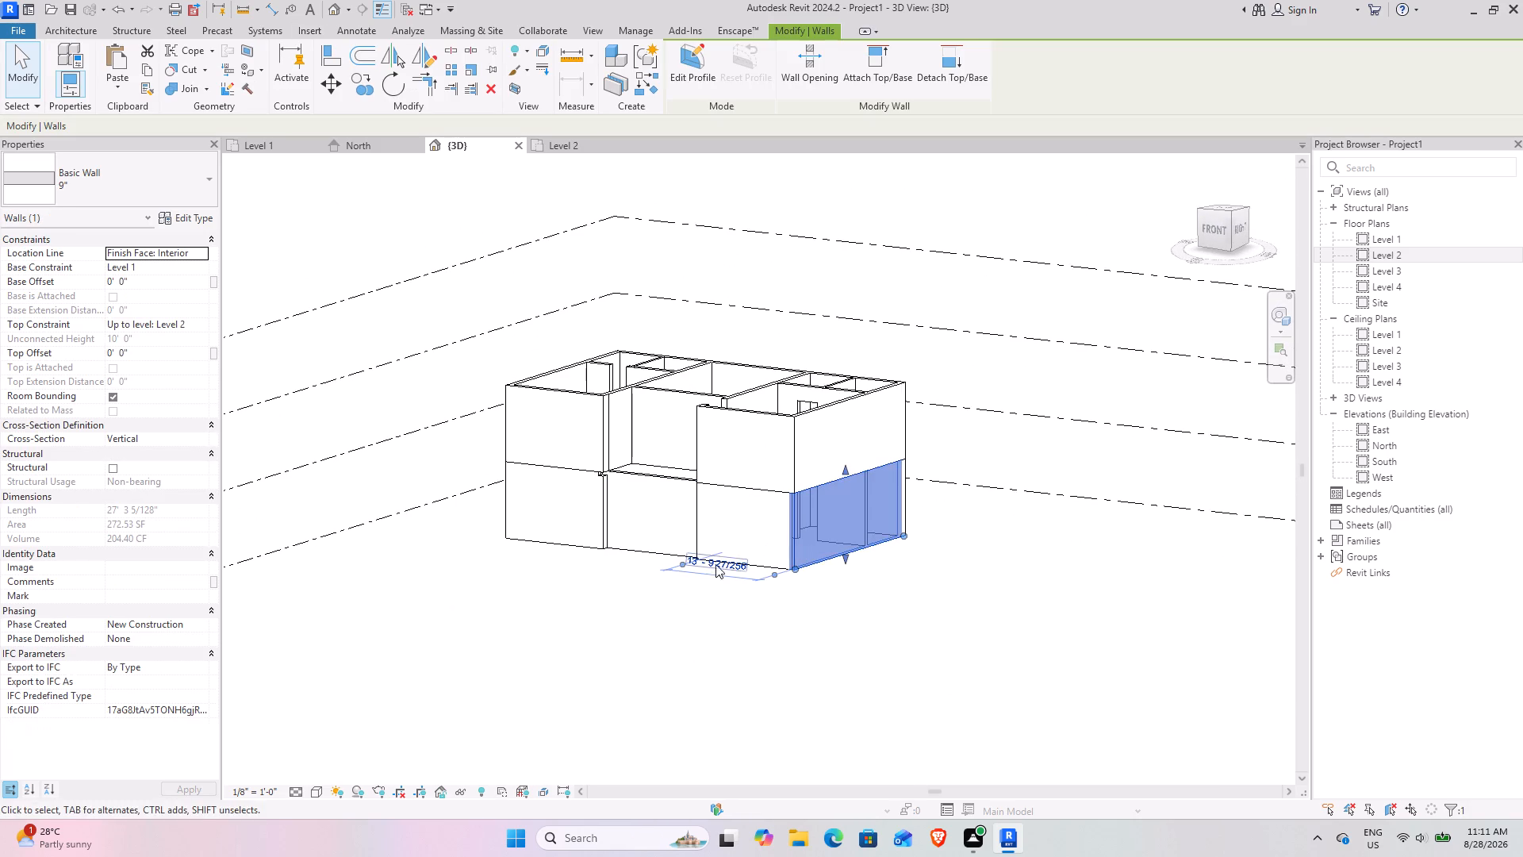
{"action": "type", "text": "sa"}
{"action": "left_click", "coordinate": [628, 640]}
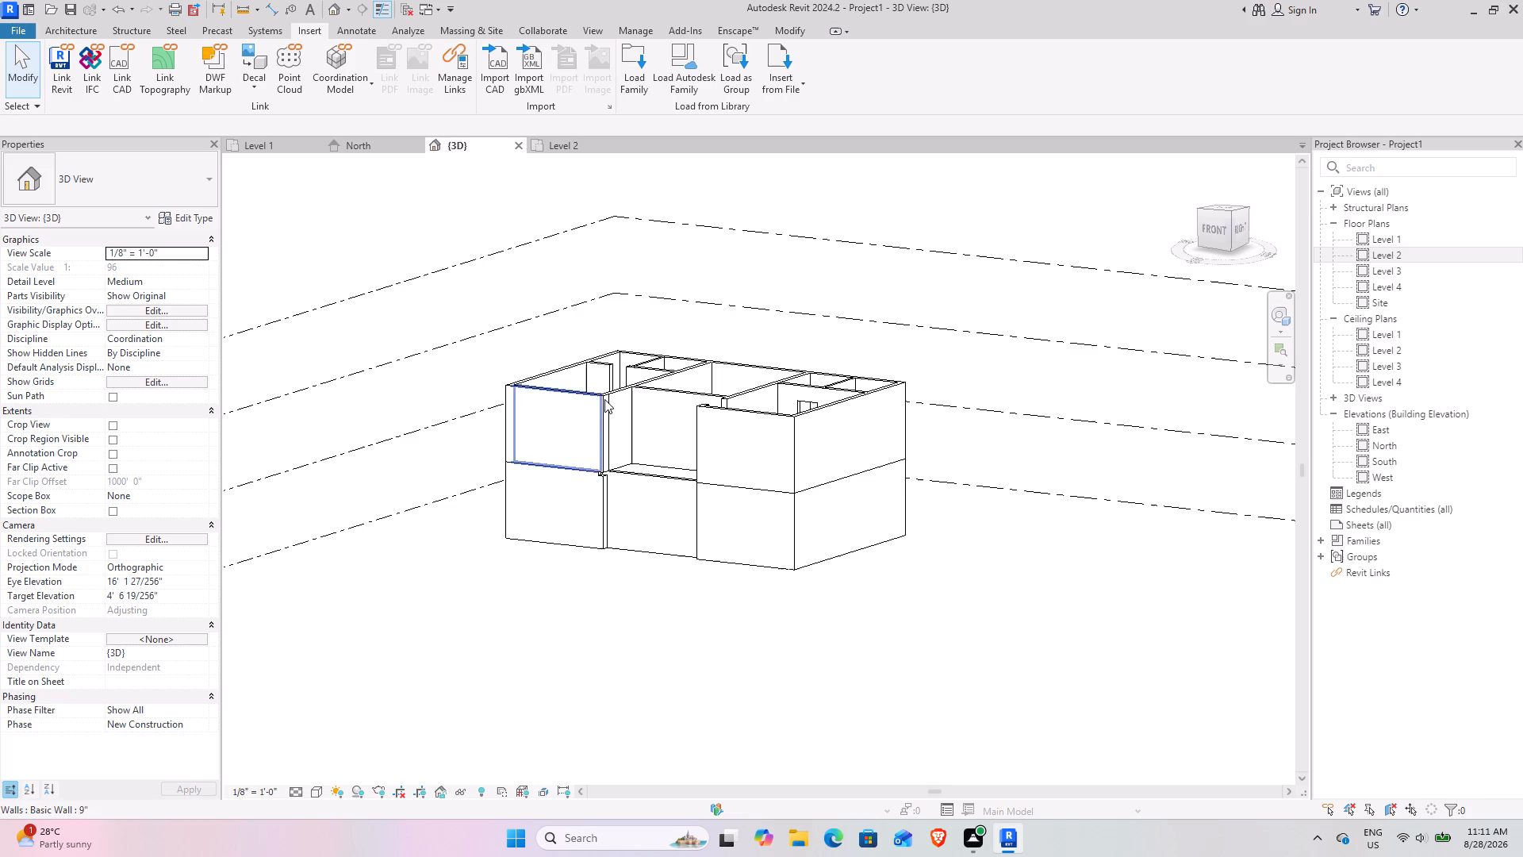
Examine the lowered short wall and the walls and openings on both floors from several sides in 3D.
{"action": "scroll", "coordinate": [599, 381], "scroll_direction": "up", "scroll_amount": 7}
{"action": "scroll", "coordinate": [543, 495], "scroll_direction": "down", "scroll_amount": 3}
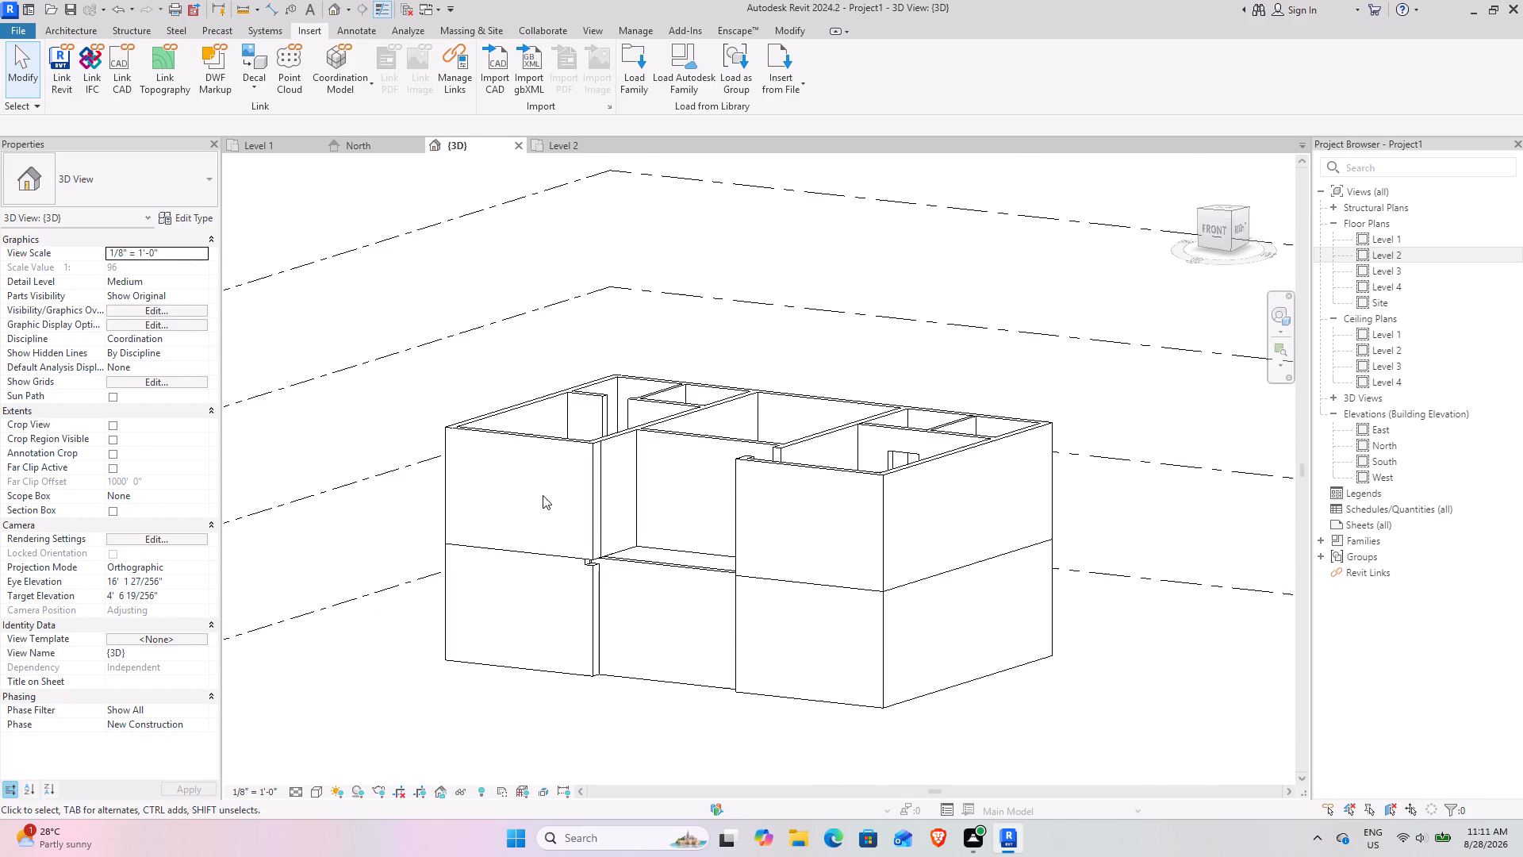
{"action": "scroll", "coordinate": [543, 495], "scroll_direction": "down", "scroll_amount": 4}
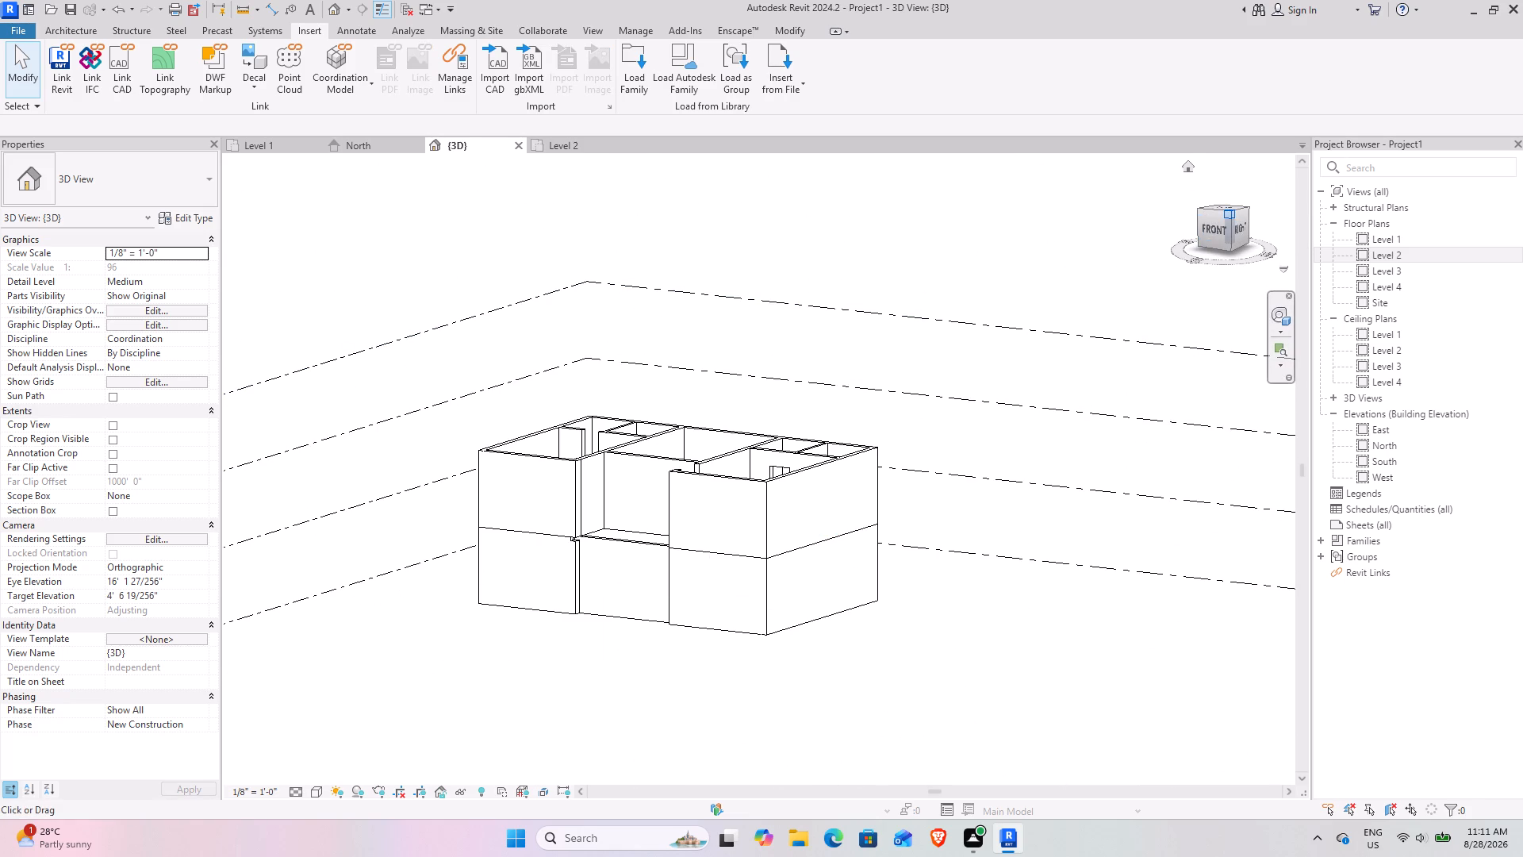
{"action": "left_click_drag", "start_coordinate": [1226, 218], "coordinate": [965, 287]}
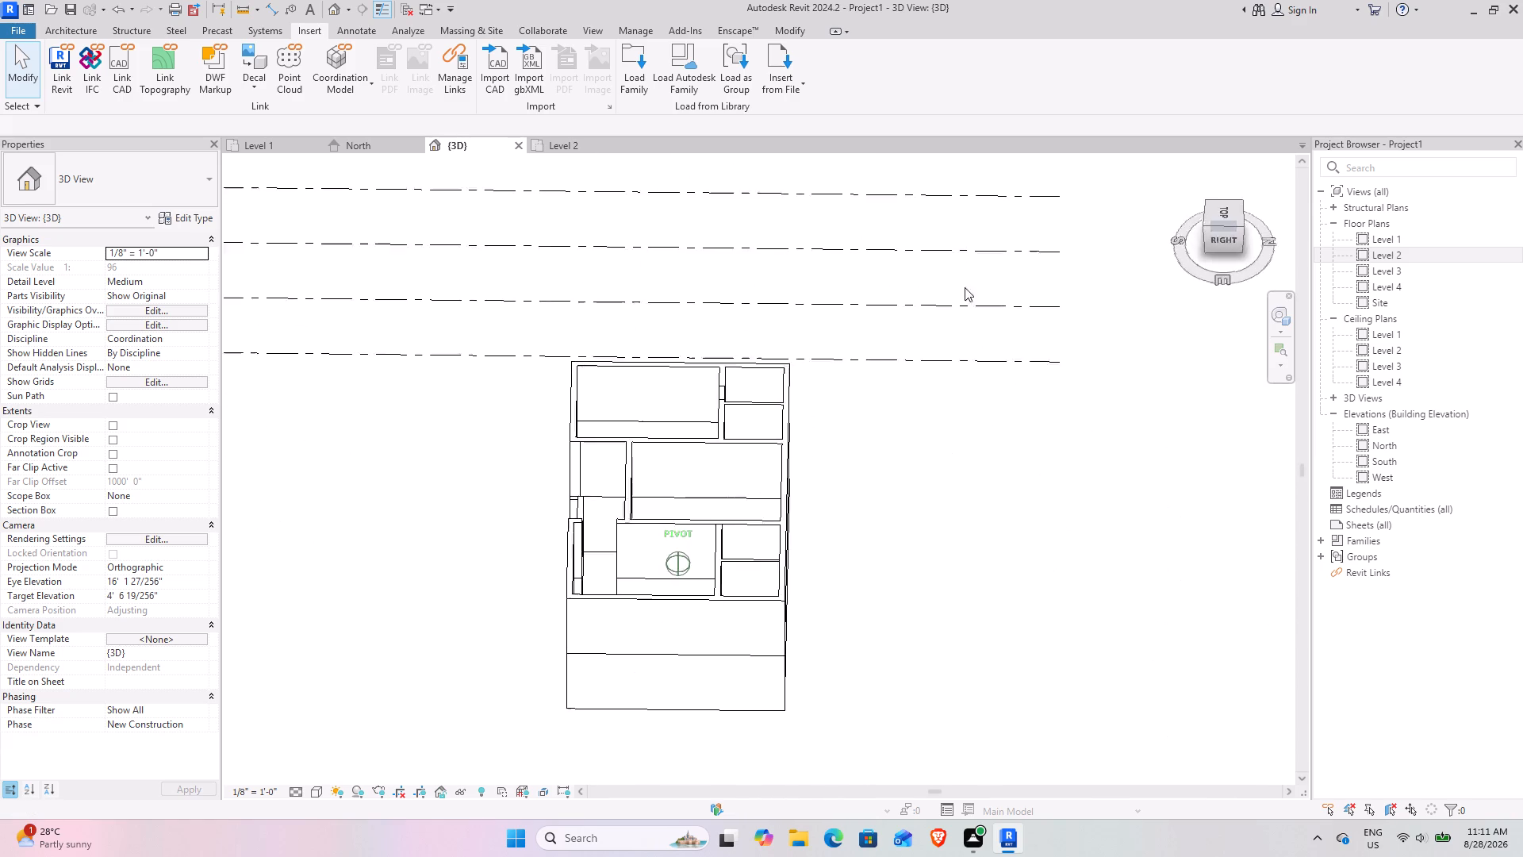
{"action": "left_click_drag", "start_coordinate": [965, 287], "coordinate": [999, 226]}
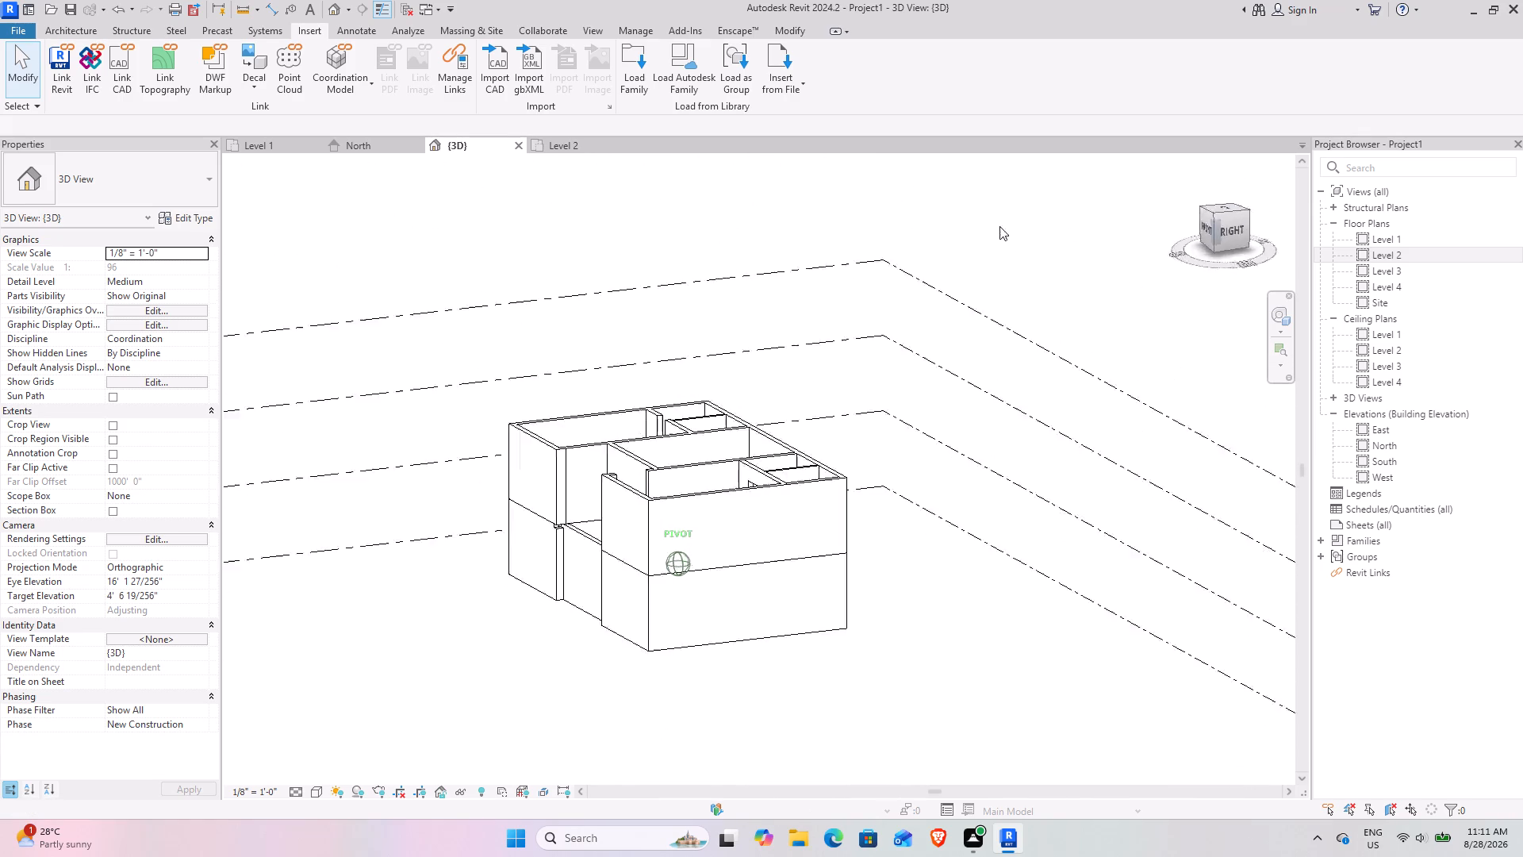
{"action": "left_click_drag", "start_coordinate": [999, 226], "coordinate": [1165, 293]}
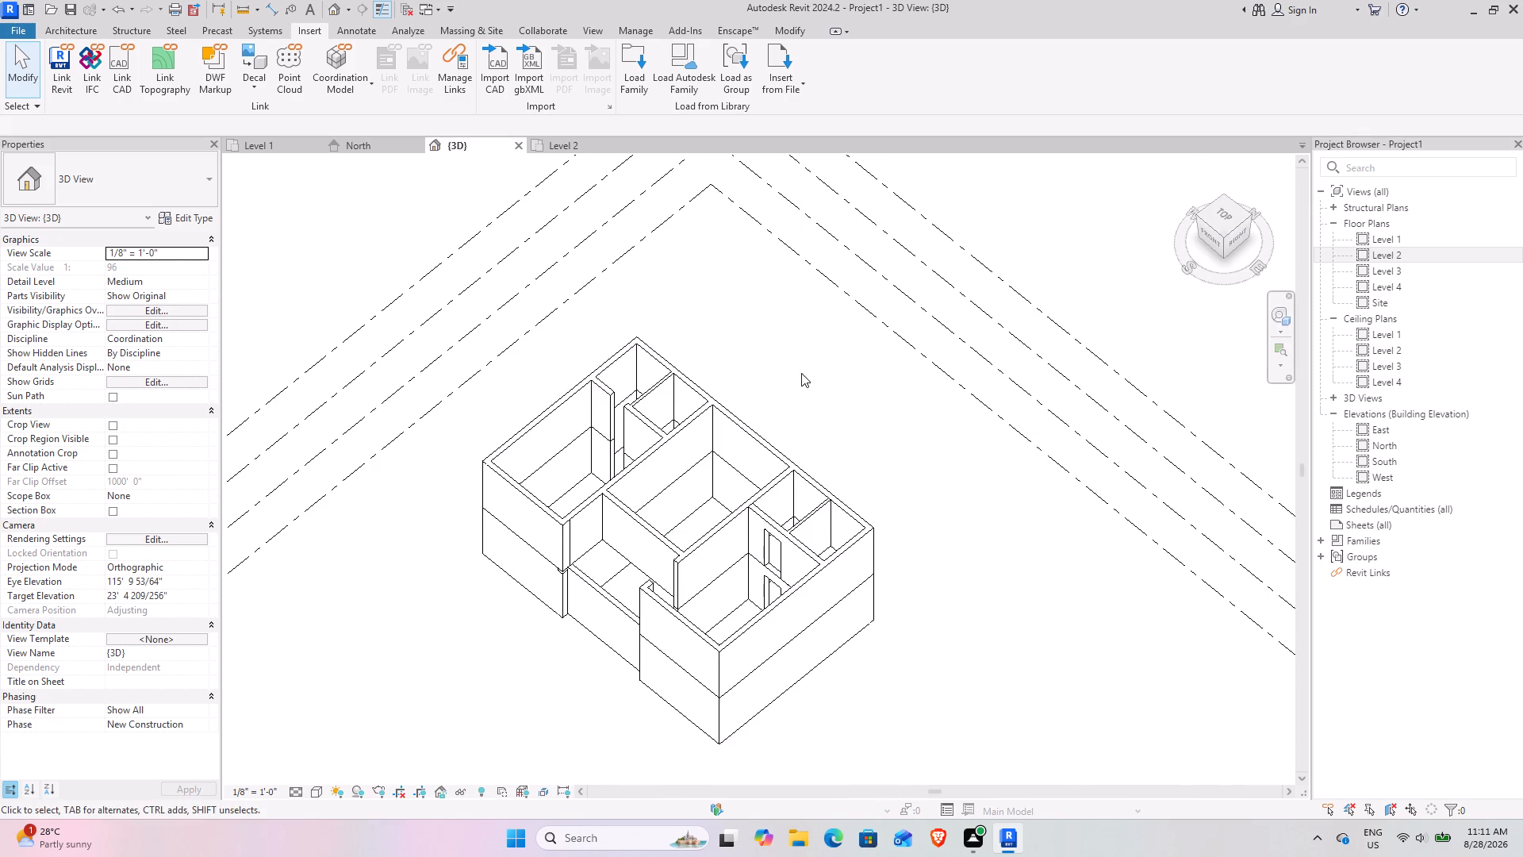
{"action": "left_click_drag", "start_coordinate": [1226, 233], "coordinate": [1218, 177]}
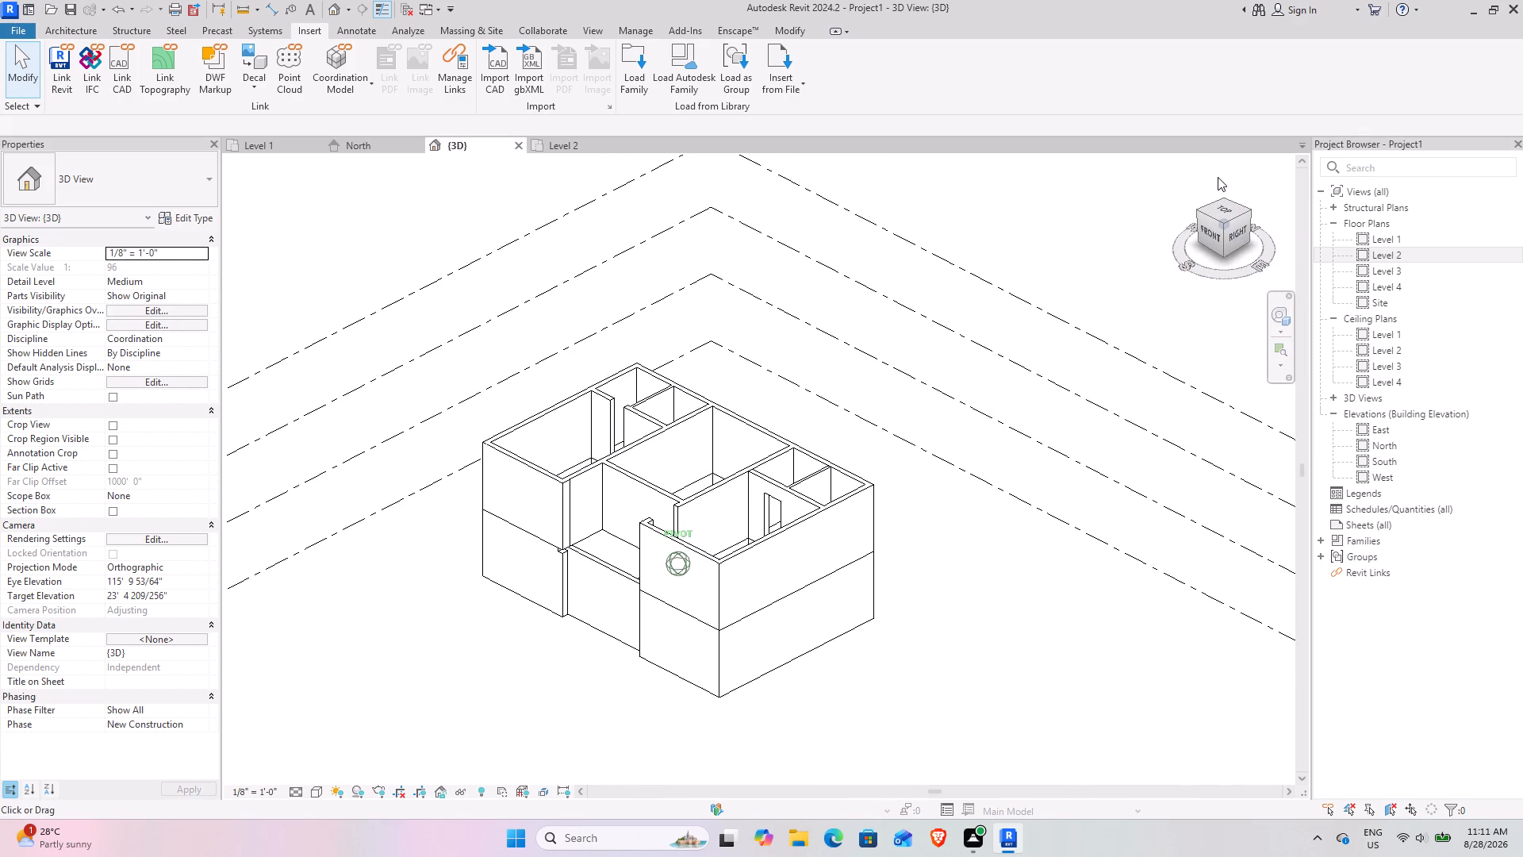
{"action": "left_click_drag", "start_coordinate": [1218, 177], "coordinate": [1217, 199]}
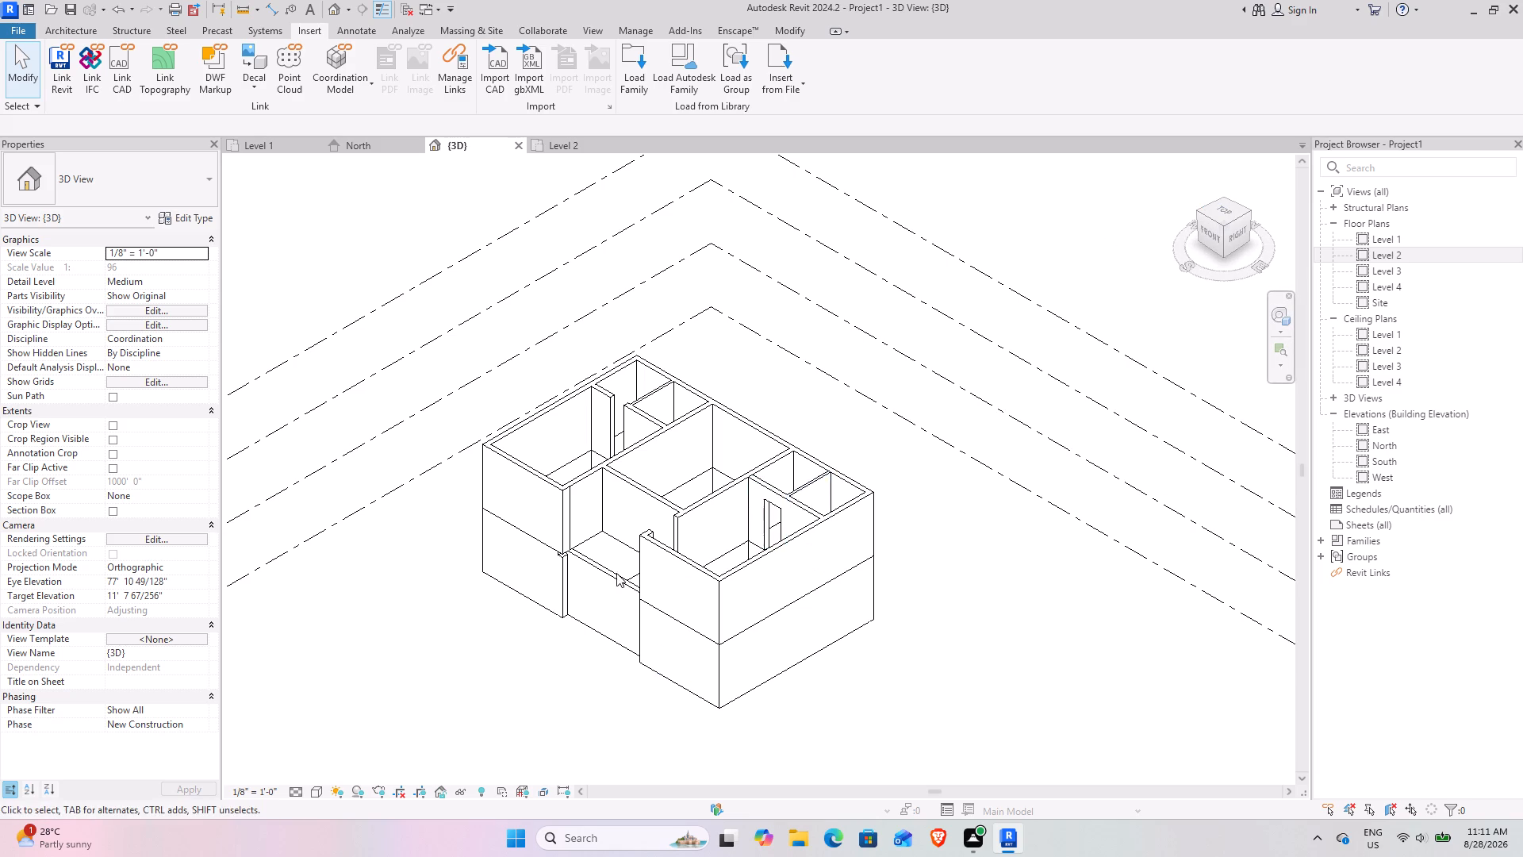
{"action": "scroll", "coordinate": [603, 569], "scroll_direction": "up", "scroll_amount": 4}
{"action": "left_click", "coordinate": [33, 52]}
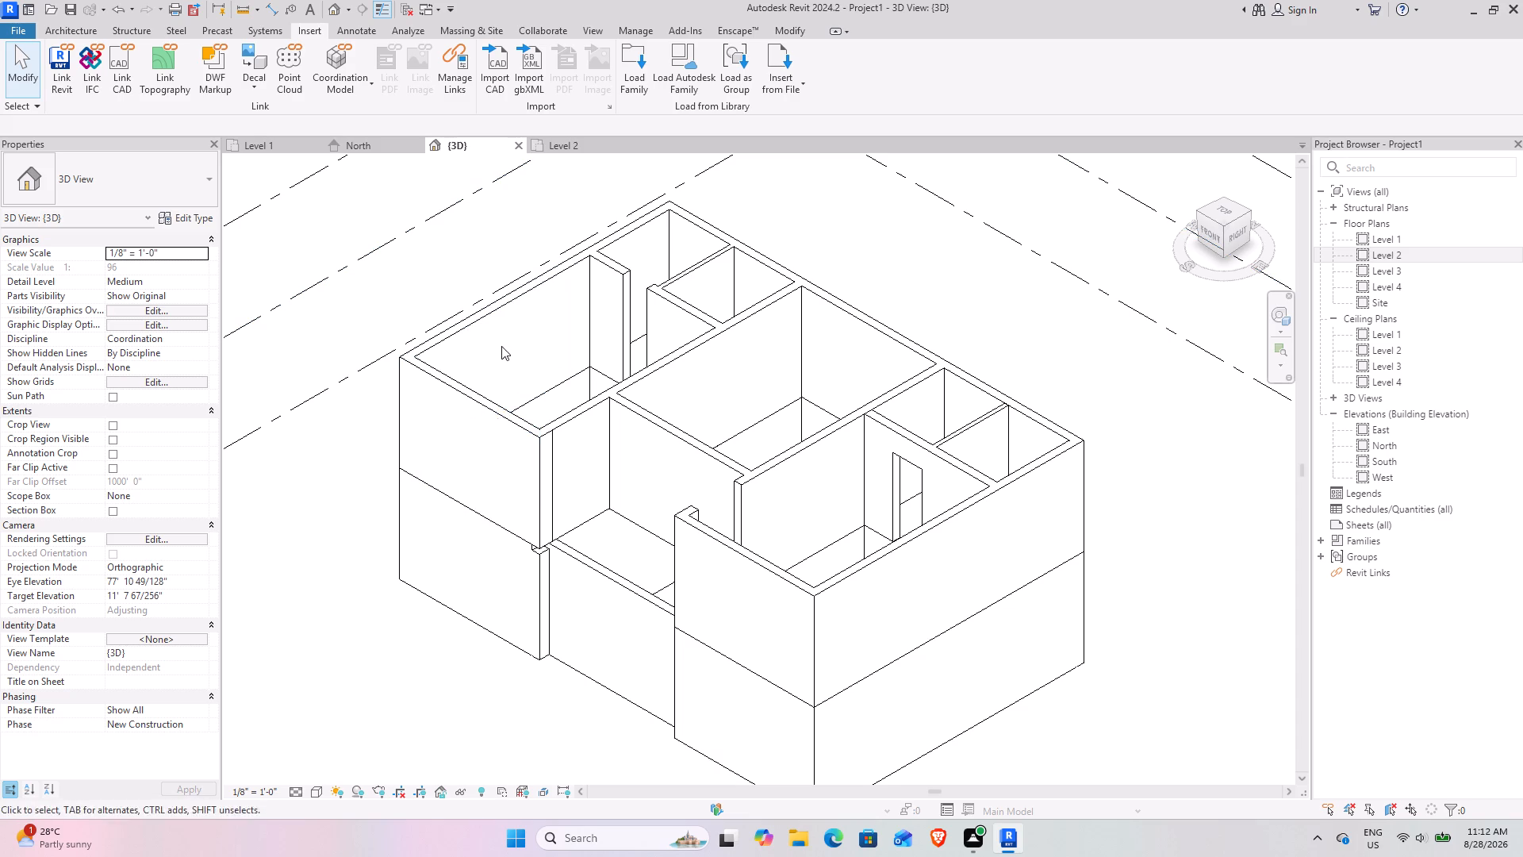
{"action": "scroll", "coordinate": [562, 485], "scroll_direction": "down", "scroll_amount": 3}
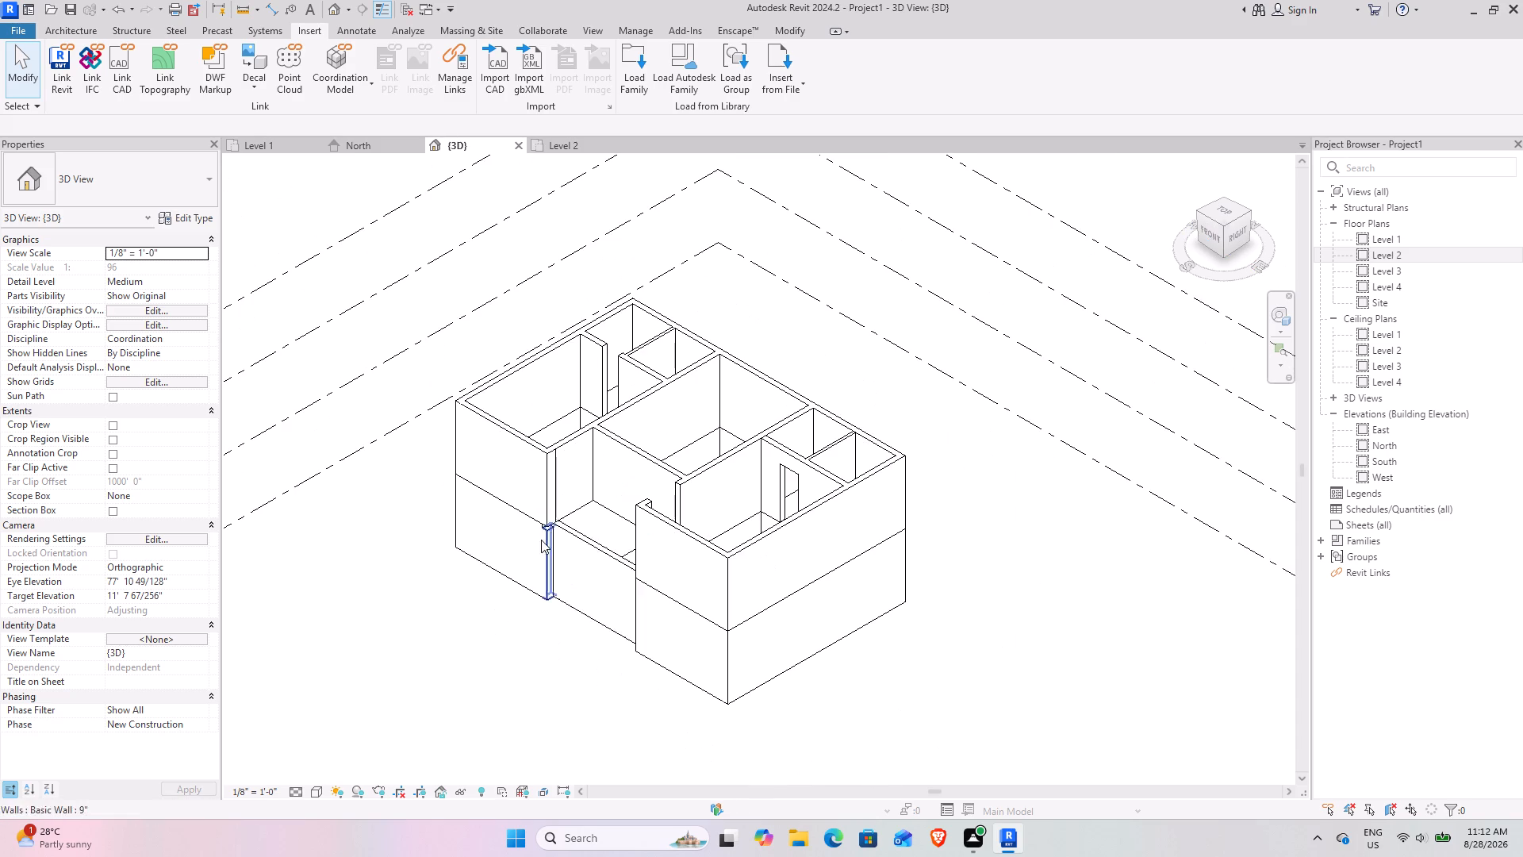
{"action": "scroll", "coordinate": [654, 611], "scroll_direction": "up", "scroll_amount": 5}
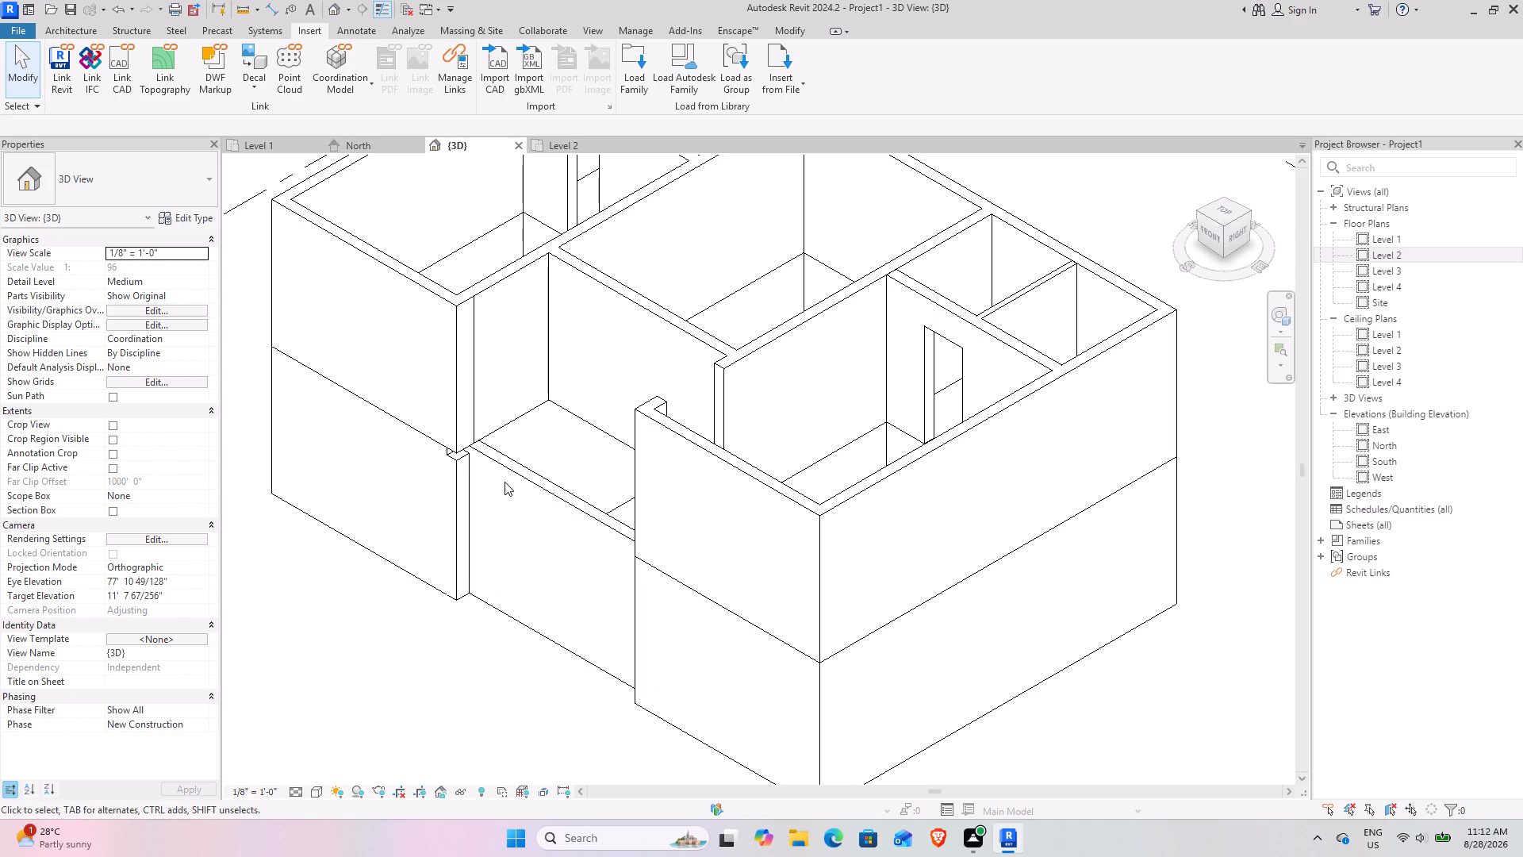
{"action": "scroll", "coordinate": [597, 508], "scroll_direction": "down", "scroll_amount": 1}
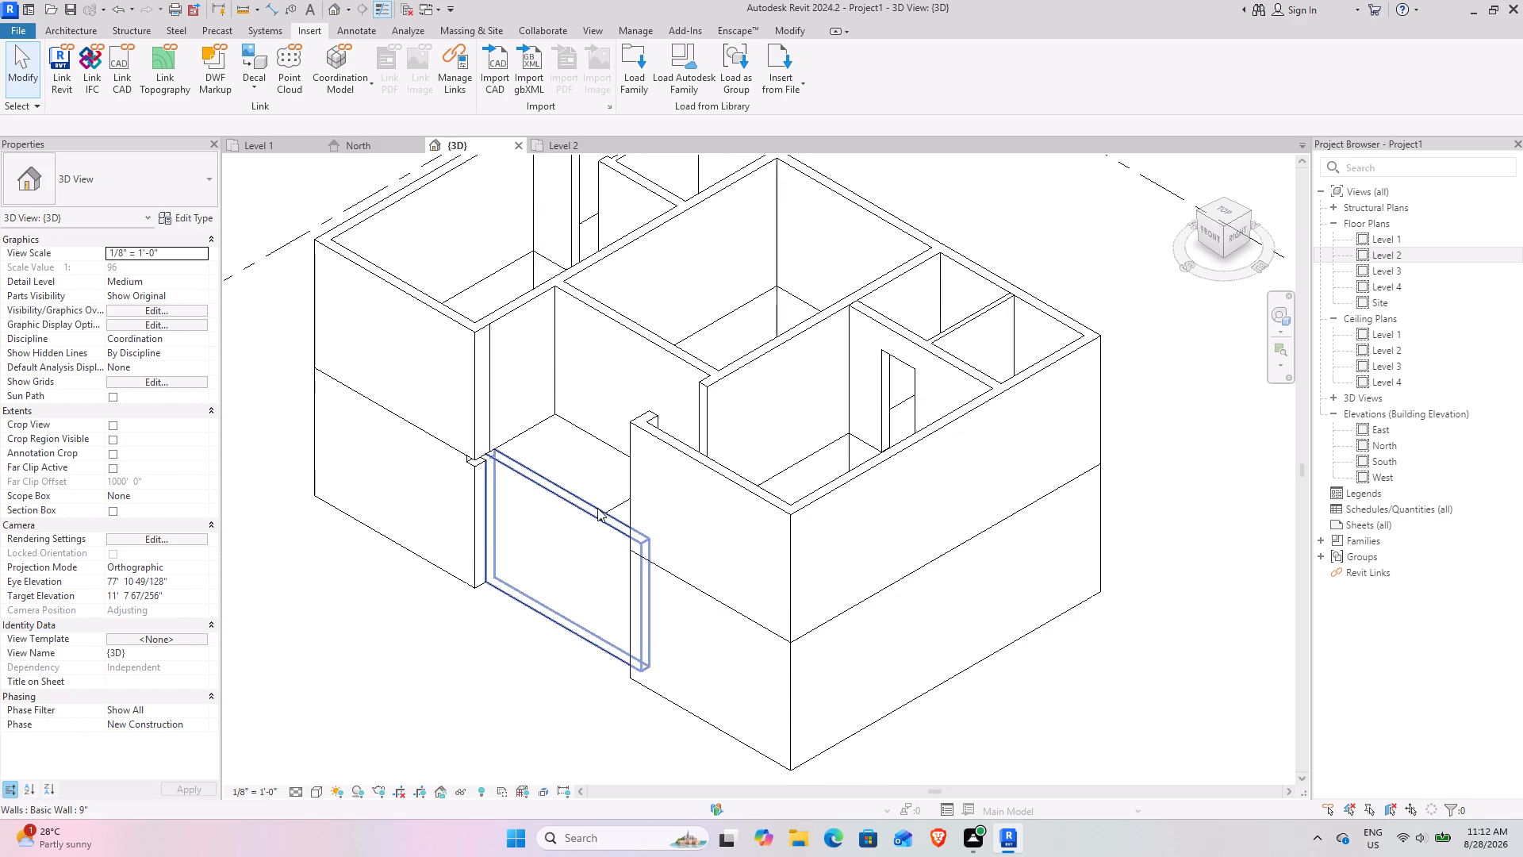
{"action": "scroll", "coordinate": [597, 508], "scroll_direction": "down", "scroll_amount": 1}
{"action": "middle_click_drag", "start_coordinate": [582, 505], "coordinate": [991, 436], "text": "shift"}
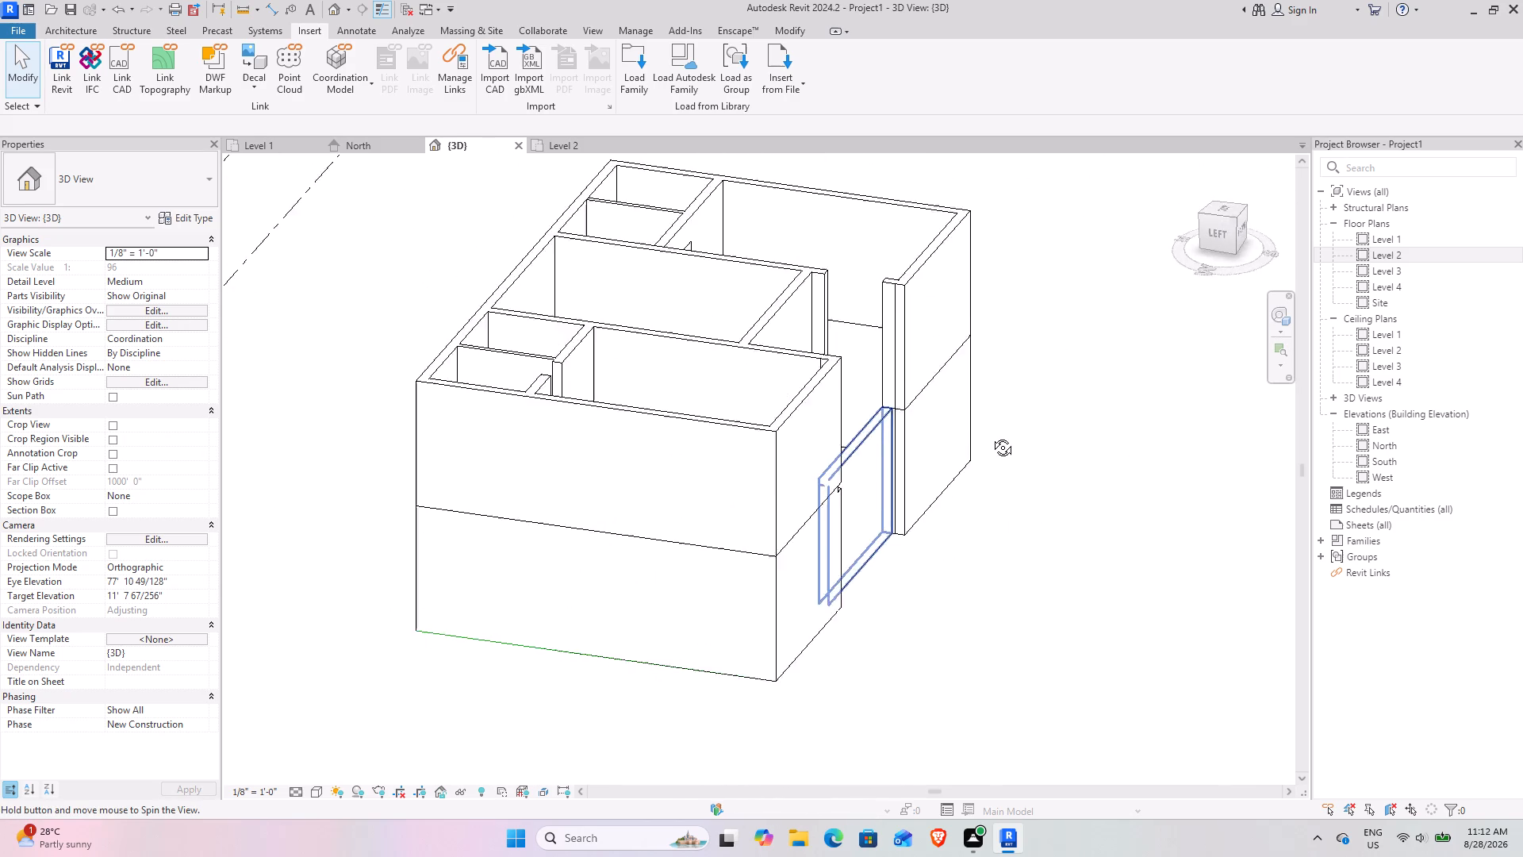
{"action": "middle_click_drag", "start_coordinate": [991, 436], "coordinate": [915, 599], "text": "shift"}
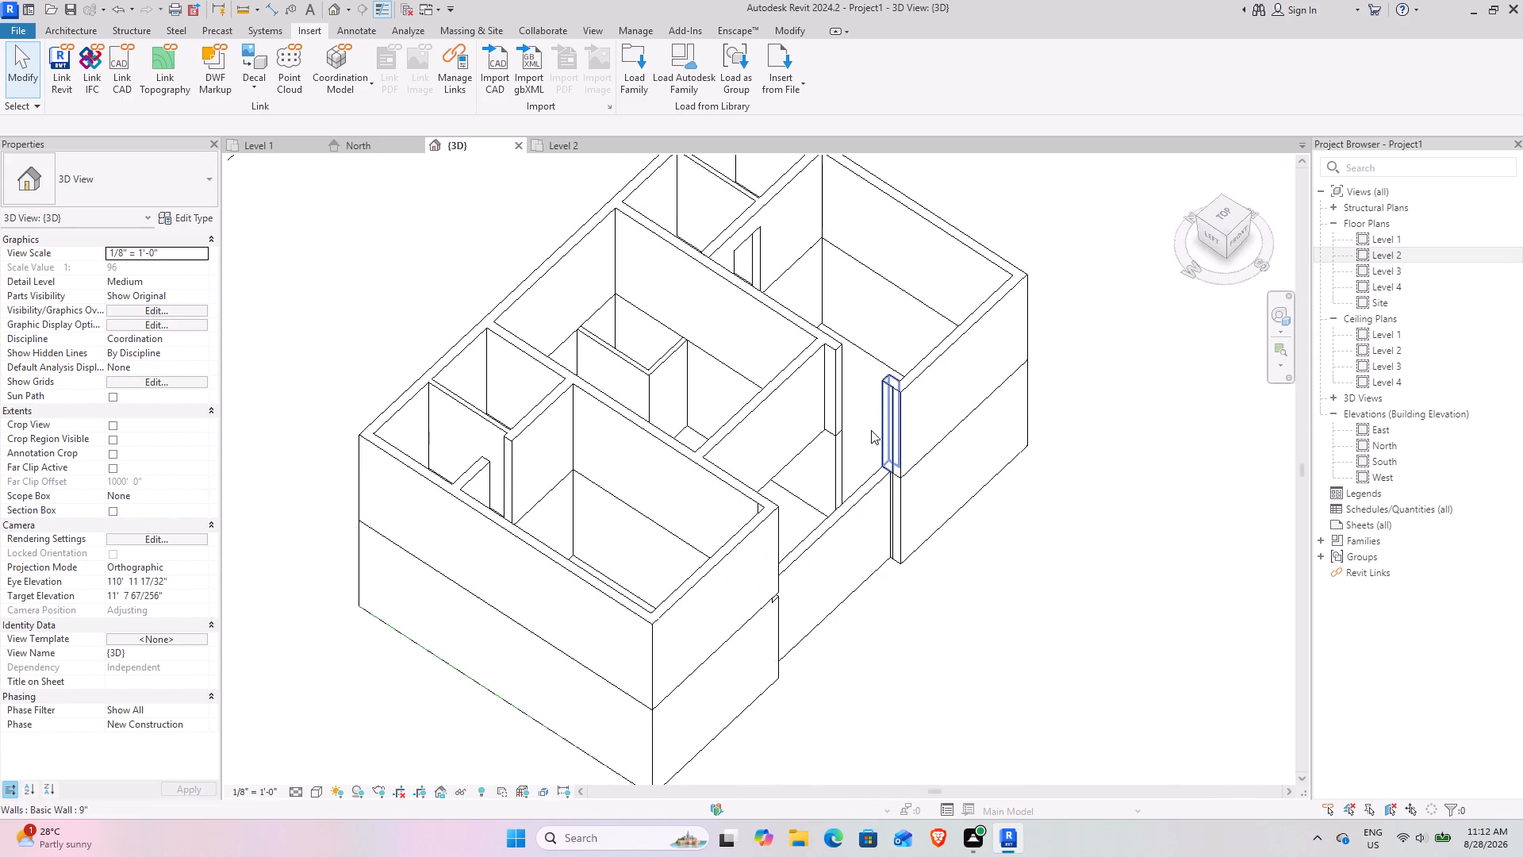
{"action": "scroll", "coordinate": [866, 425], "scroll_direction": "up", "scroll_amount": 7}
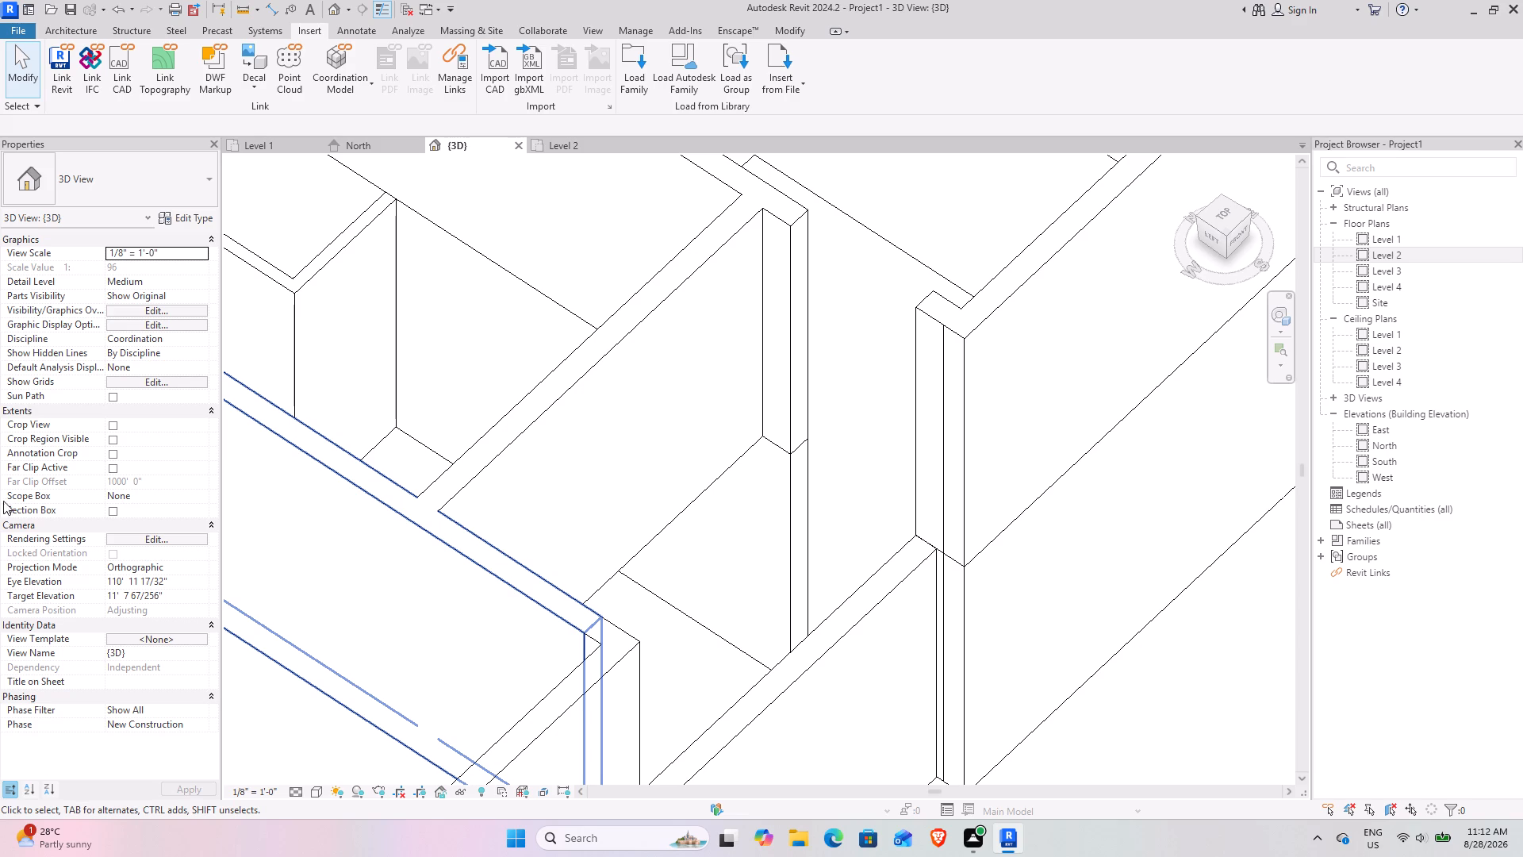
{"action": "scroll", "coordinate": [597, 271], "scroll_direction": "down", "scroll_amount": 12}
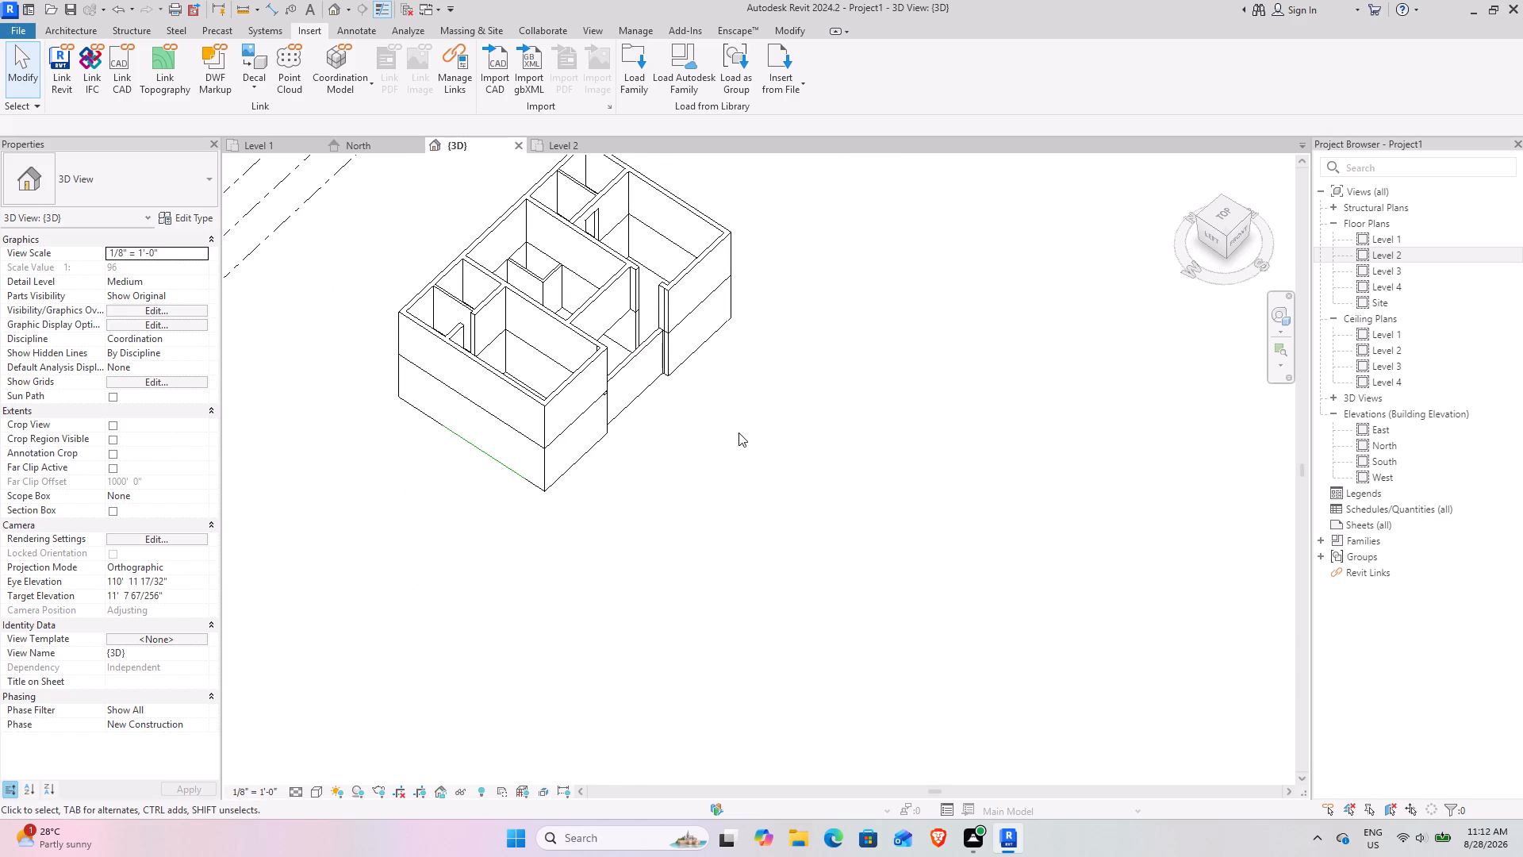
{"action": "middle_click_drag", "start_coordinate": [684, 425], "coordinate": [715, 423], "text": "shift"}
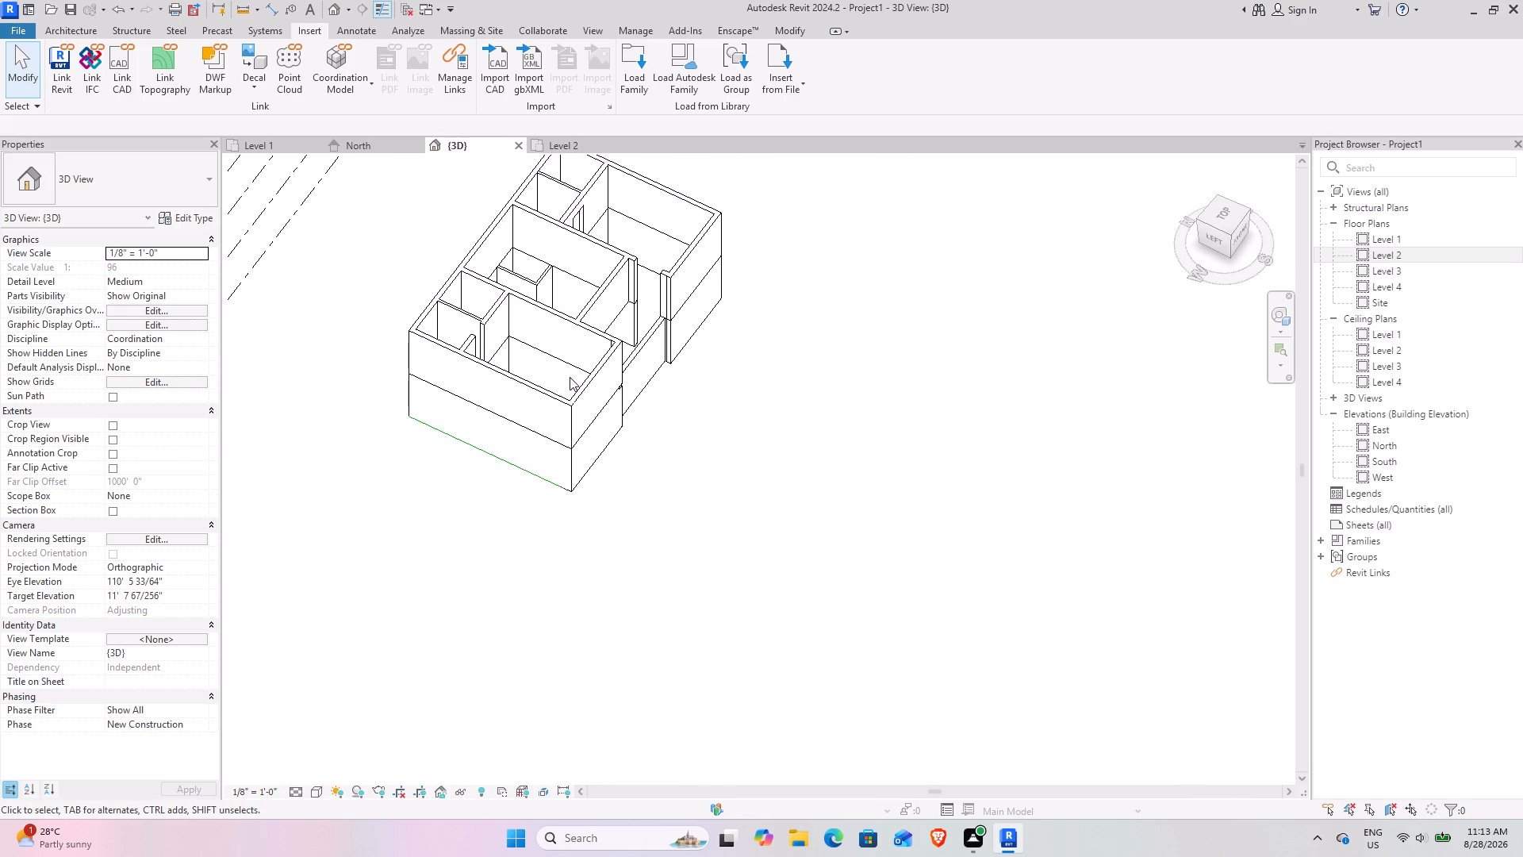
{"action": "scroll", "coordinate": [383, 287], "scroll_direction": "up", "scroll_amount": 3}
{"action": "middle_click_drag", "start_coordinate": [596, 359], "coordinate": [577, 525]}
{"action": "middle_click_drag", "start_coordinate": [661, 456], "coordinate": [436, 370], "text": "shift"}
{"action": "middle_click_drag", "start_coordinate": [648, 414], "coordinate": [631, 414], "text": "shift"}
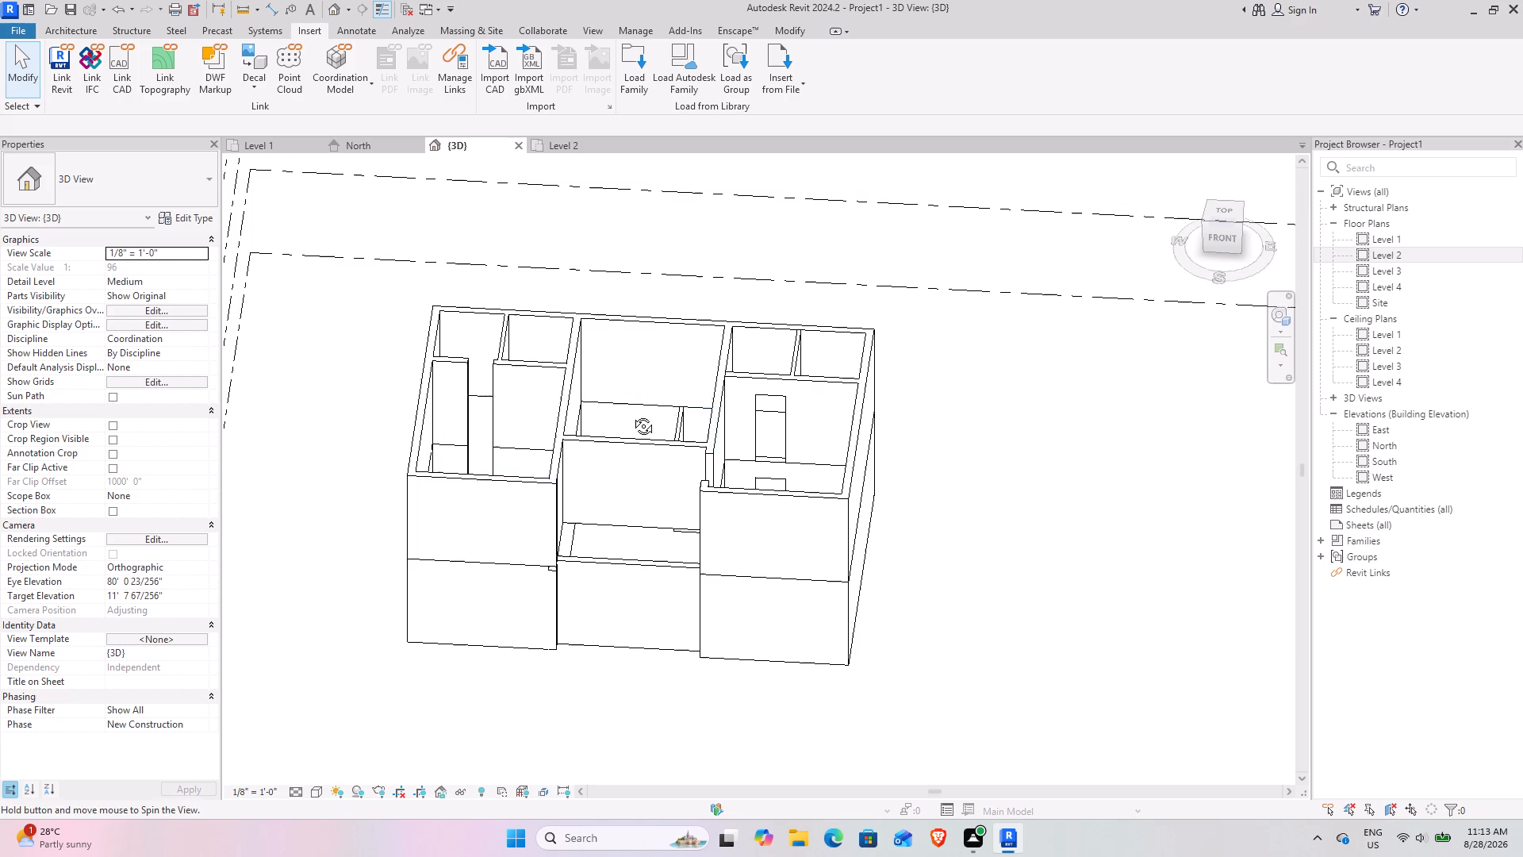
{"action": "middle_click_drag", "start_coordinate": [631, 414], "coordinate": [609, 414], "text": "shift"}
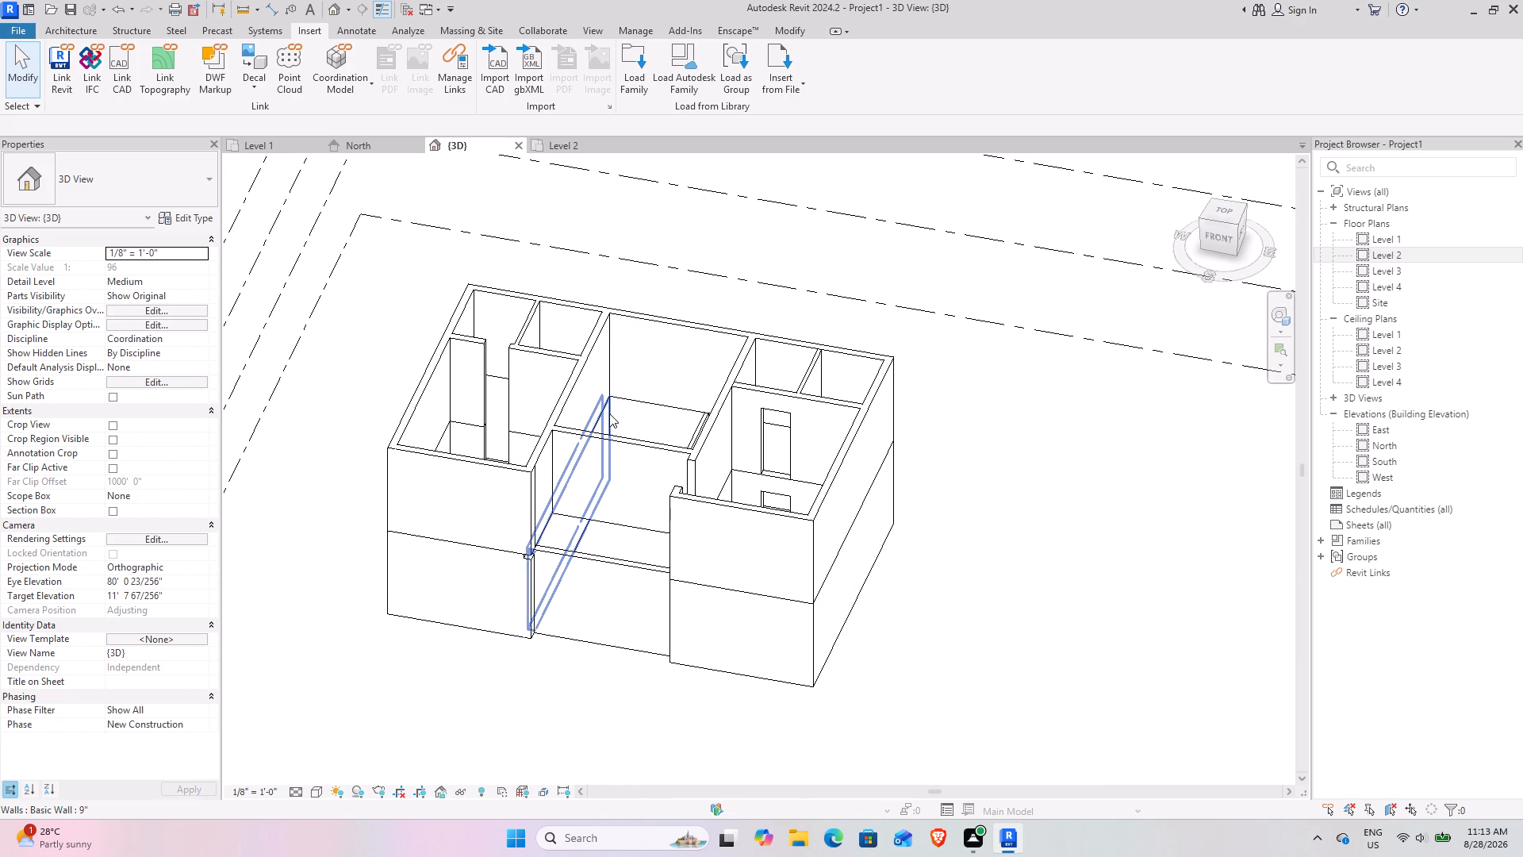
{"action": "scroll", "coordinate": [694, 434], "scroll_direction": "down", "scroll_amount": 2}
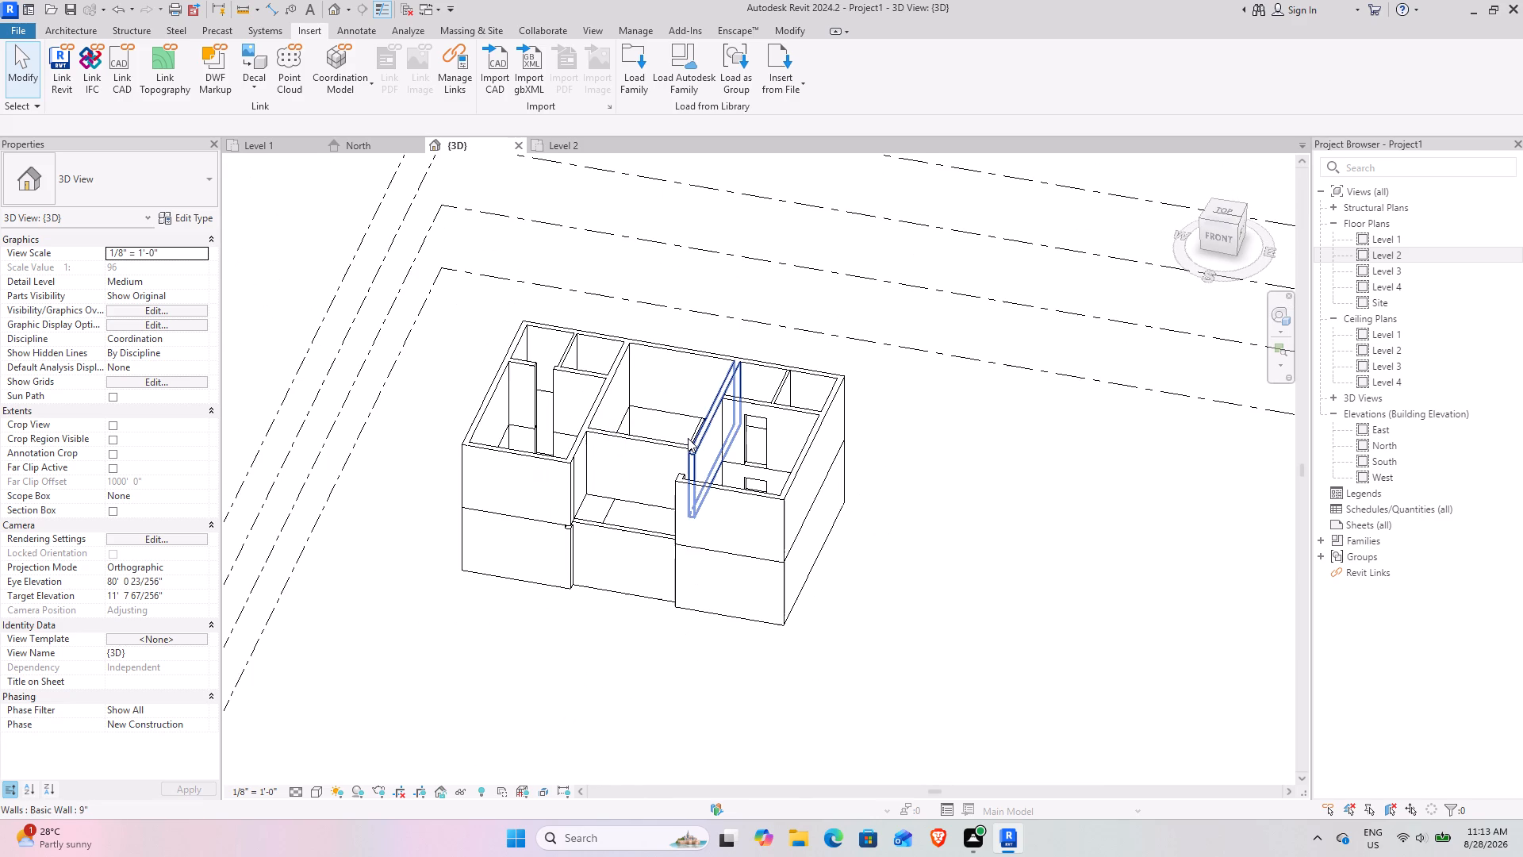
{"action": "middle_click_drag", "start_coordinate": [623, 434], "coordinate": [736, 375], "text": "shift"}
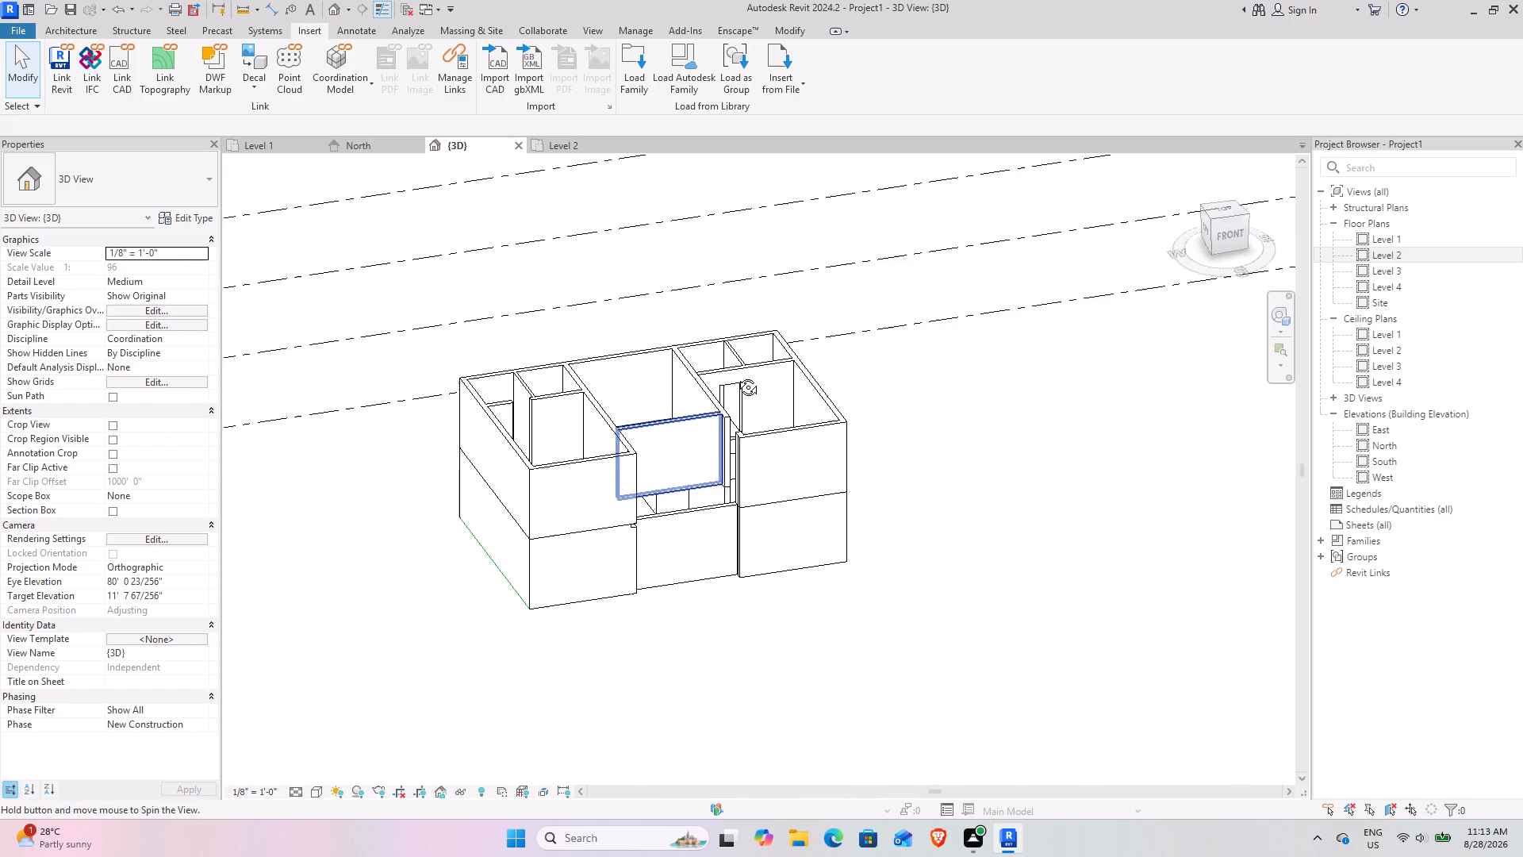
{"action": "middle_click_drag", "start_coordinate": [736, 375], "coordinate": [716, 379], "text": "shift"}
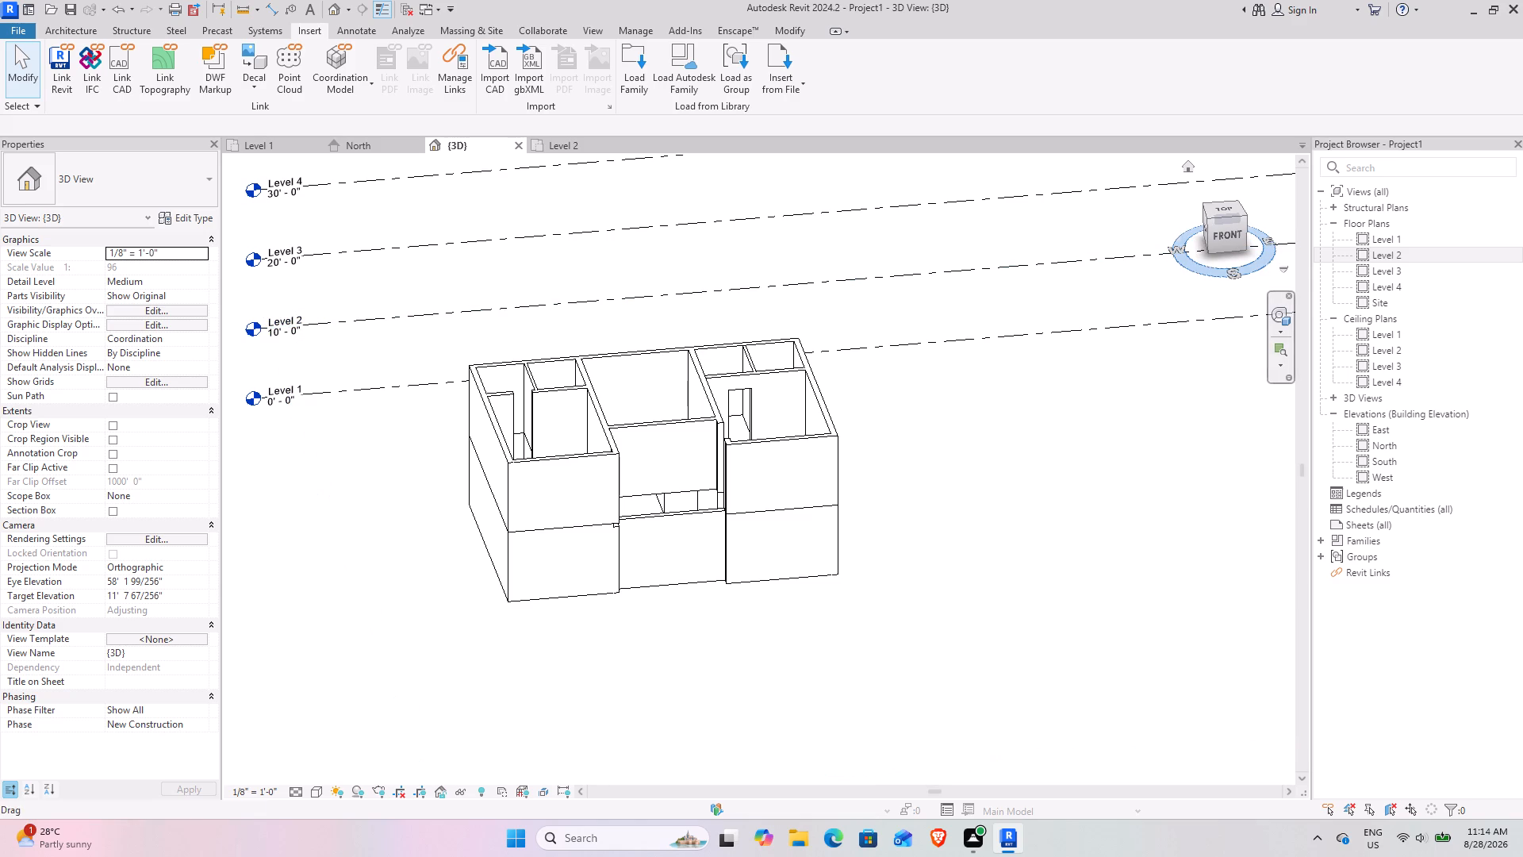
Examine the villa's stacked Level 1 and Level 2 walls, interior partitions and front recess in 3D from the front corner.
{"action": "left_click_drag", "start_coordinate": [1210, 225], "coordinate": [262, 264]}
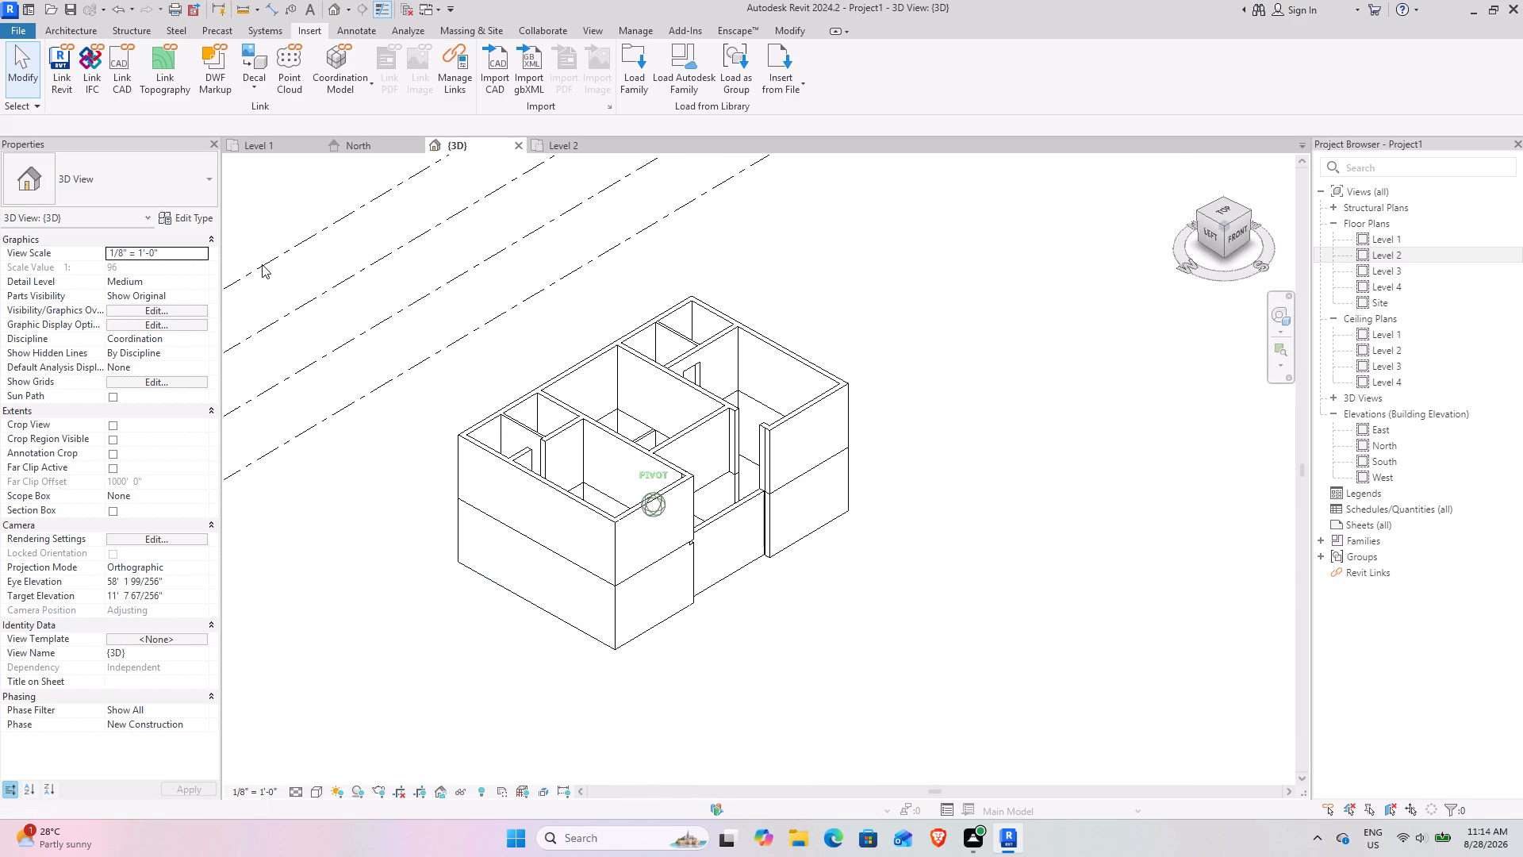
{"action": "left_click_drag", "start_coordinate": [262, 264], "coordinate": [241, 290]}
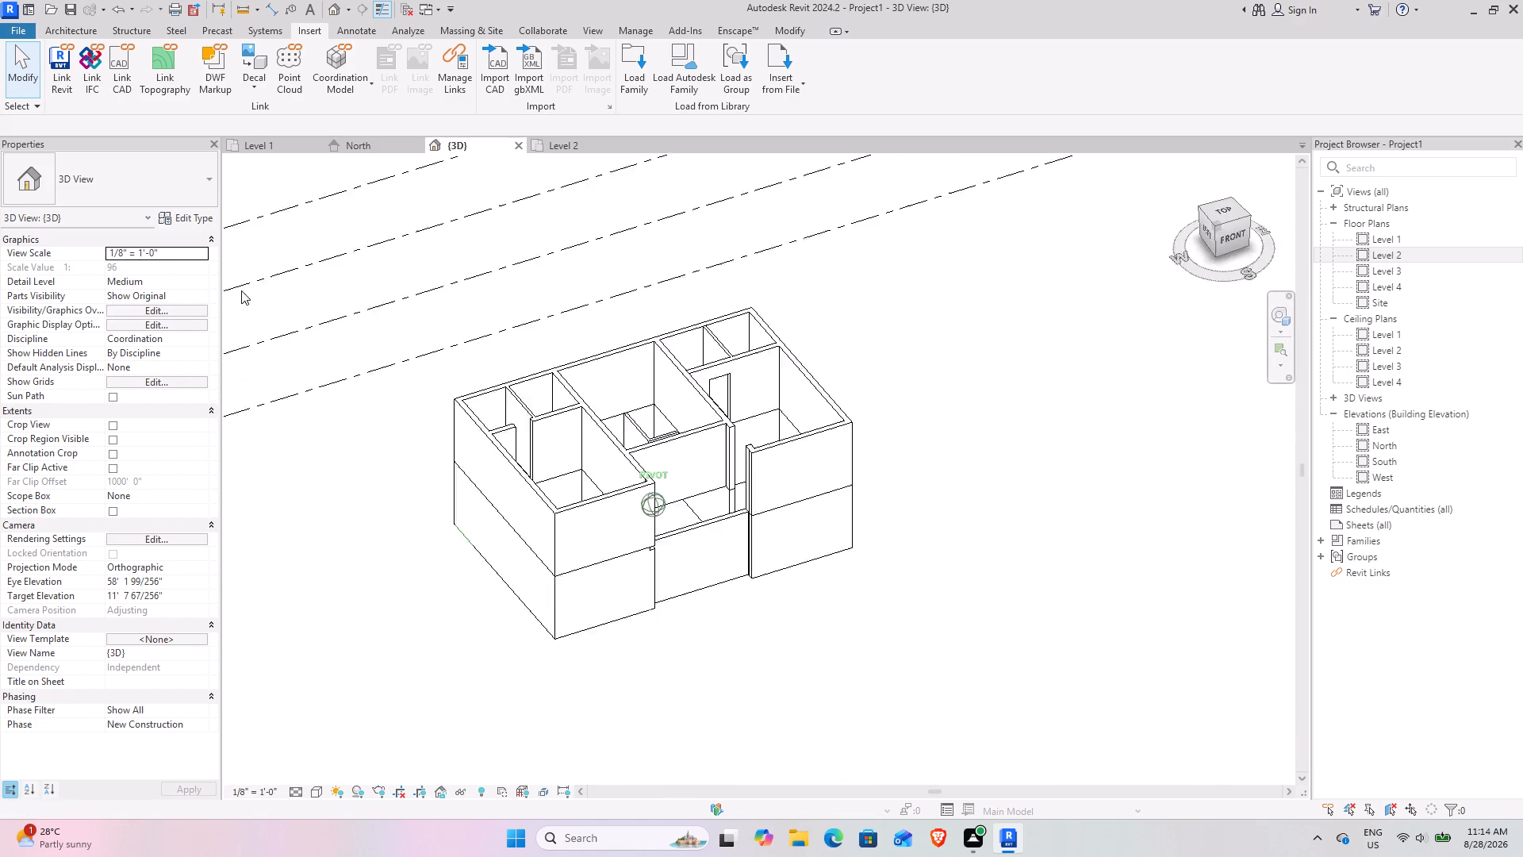
{"action": "left_click_drag", "start_coordinate": [241, 290], "coordinate": [249, 290]}
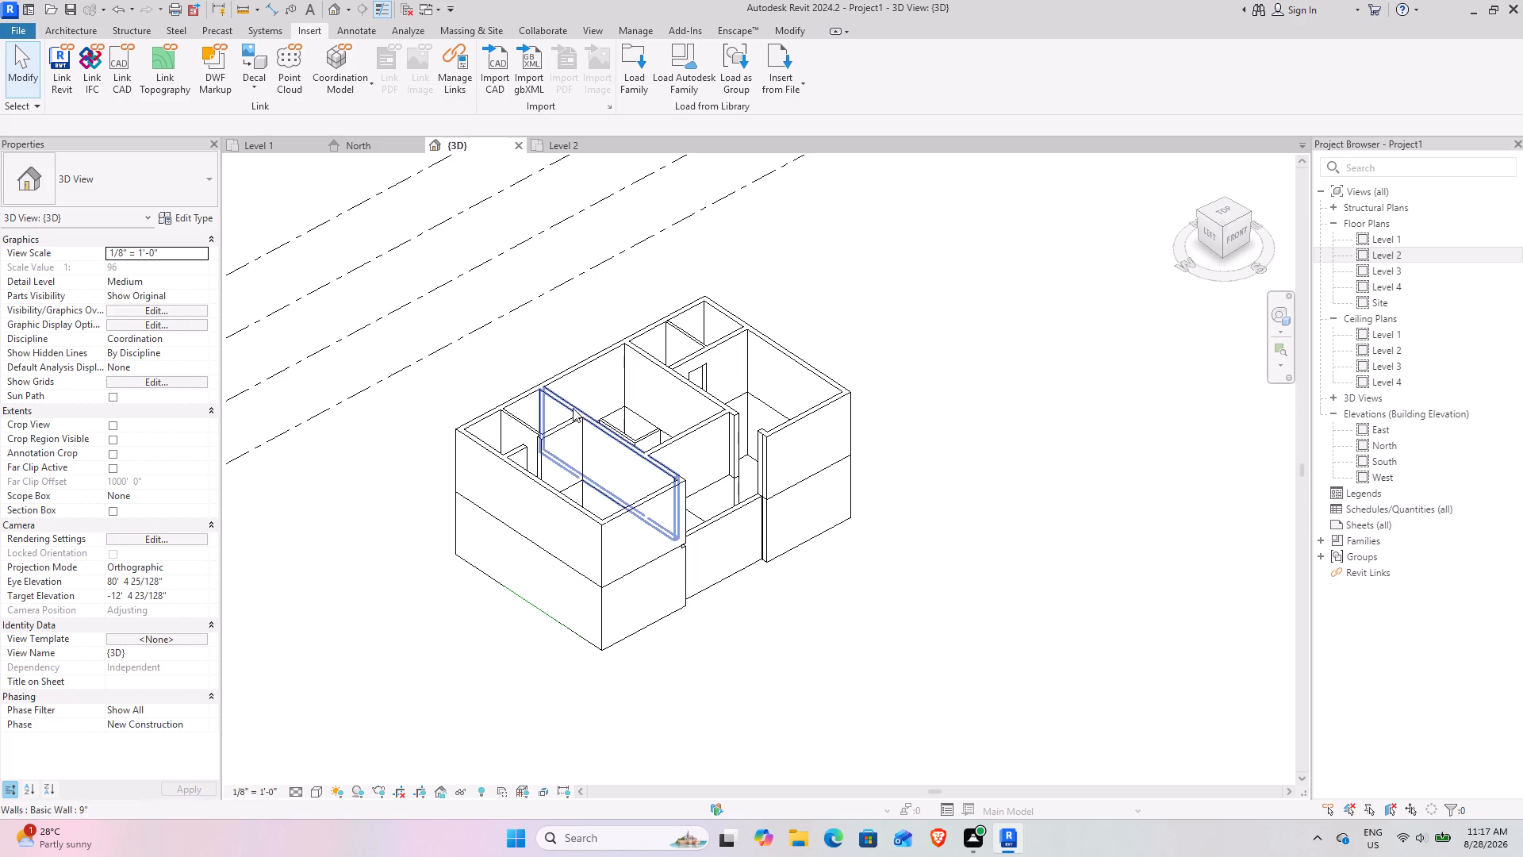
{"action": "scroll", "coordinate": [533, 352], "scroll_direction": "up", "scroll_amount": 3}
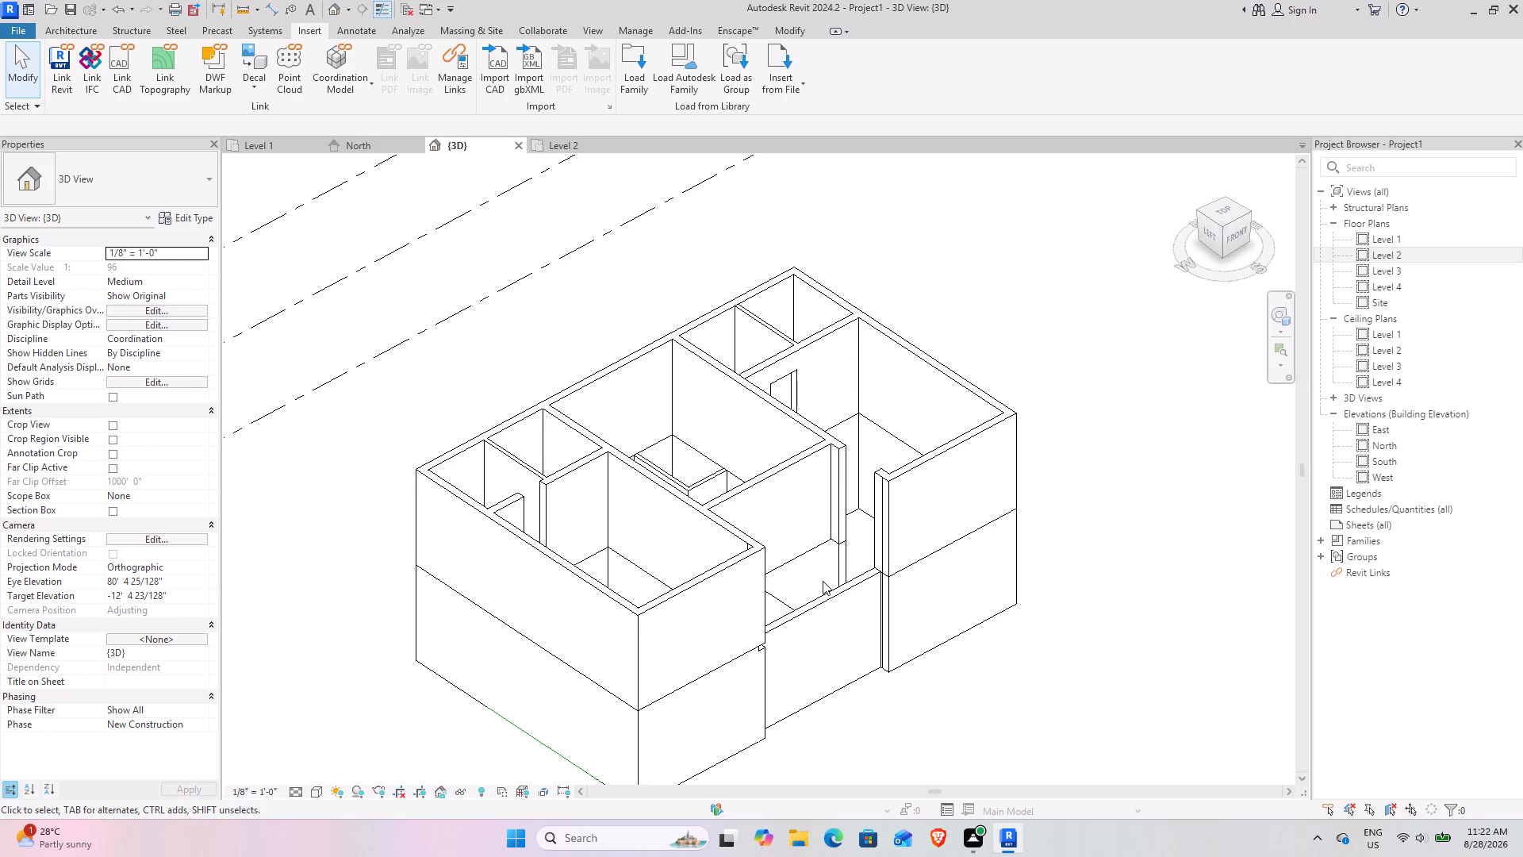
{"action": "scroll", "coordinate": [778, 513], "scroll_direction": "up", "scroll_amount": 3}
{"action": "scroll", "coordinate": [672, 564], "scroll_direction": "up", "scroll_amount": 2}
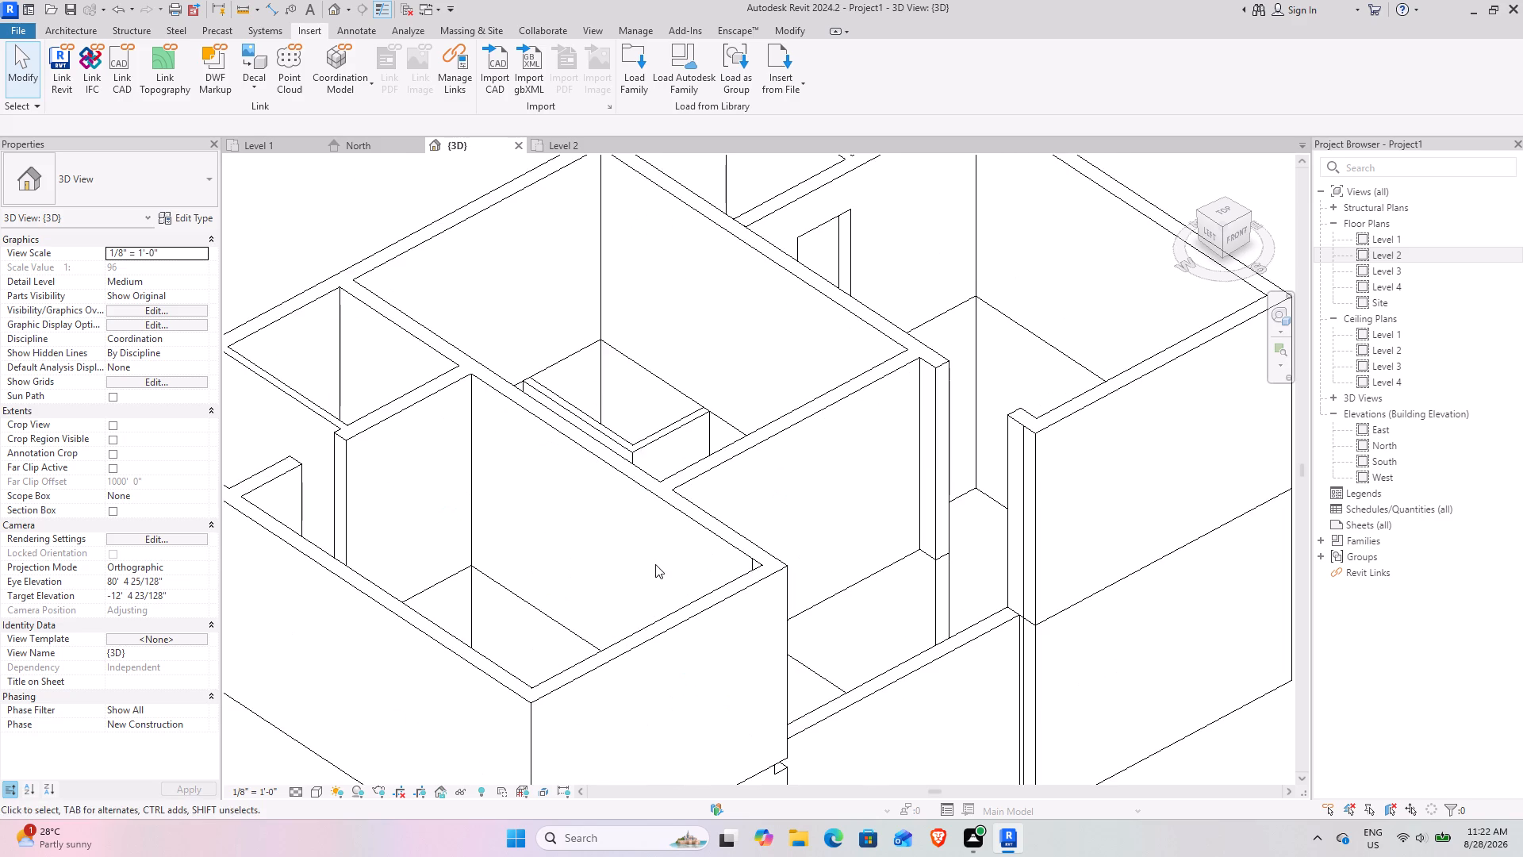
{"action": "middle_click_drag", "start_coordinate": [654, 564], "coordinate": [829, 415]}
{"action": "scroll", "coordinate": [811, 445], "scroll_direction": "down", "scroll_amount": 3}
{"action": "middle_click_drag", "start_coordinate": [967, 483], "coordinate": [772, 534]}
{"action": "scroll", "coordinate": [757, 529], "scroll_direction": "down", "scroll_amount": 3}
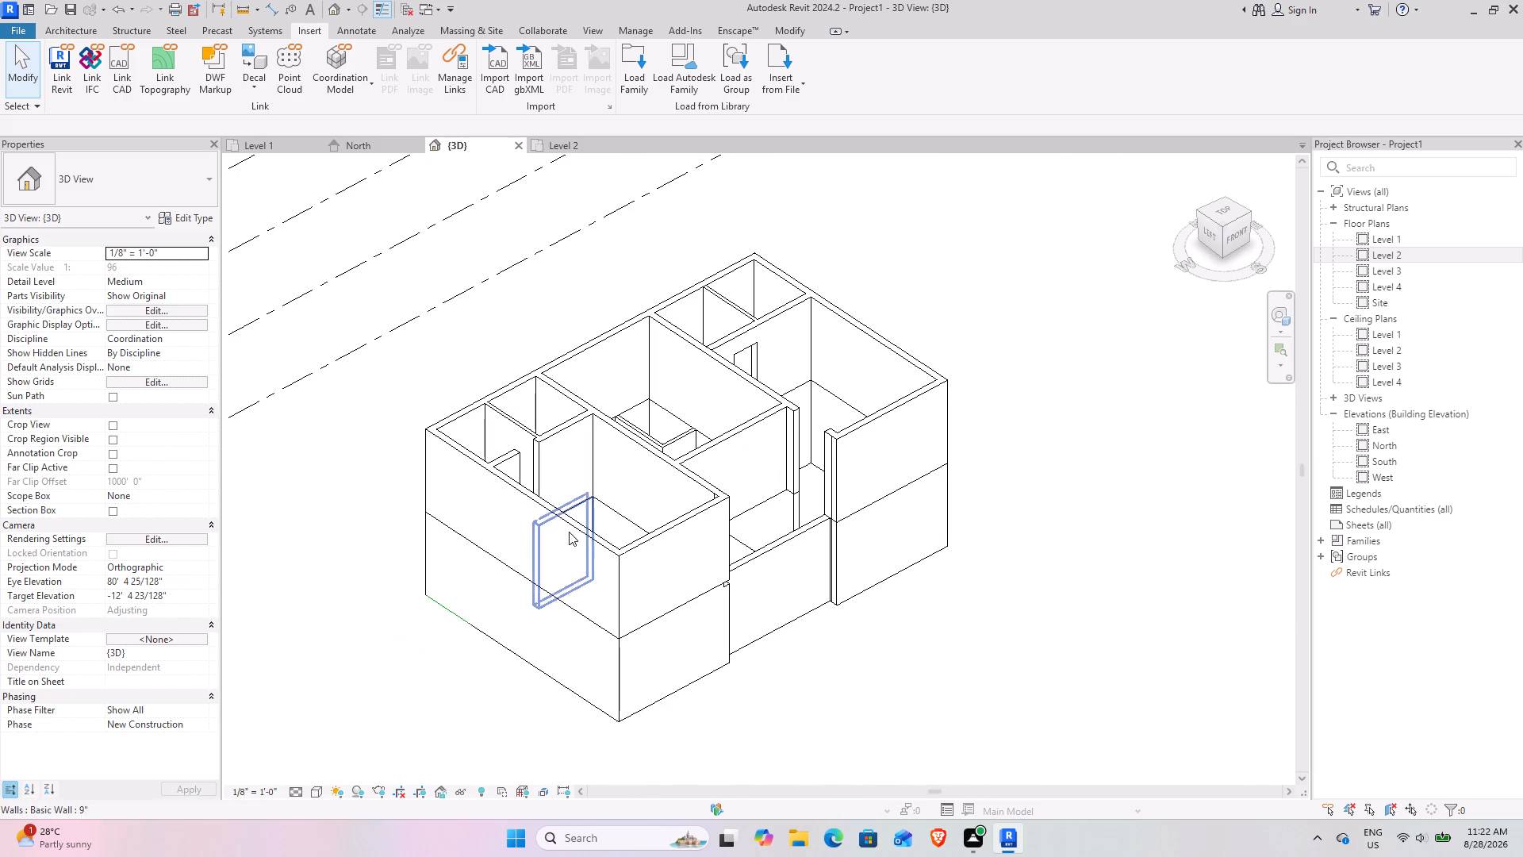
{"action": "middle_click_drag", "start_coordinate": [569, 532], "coordinate": [747, 497]}
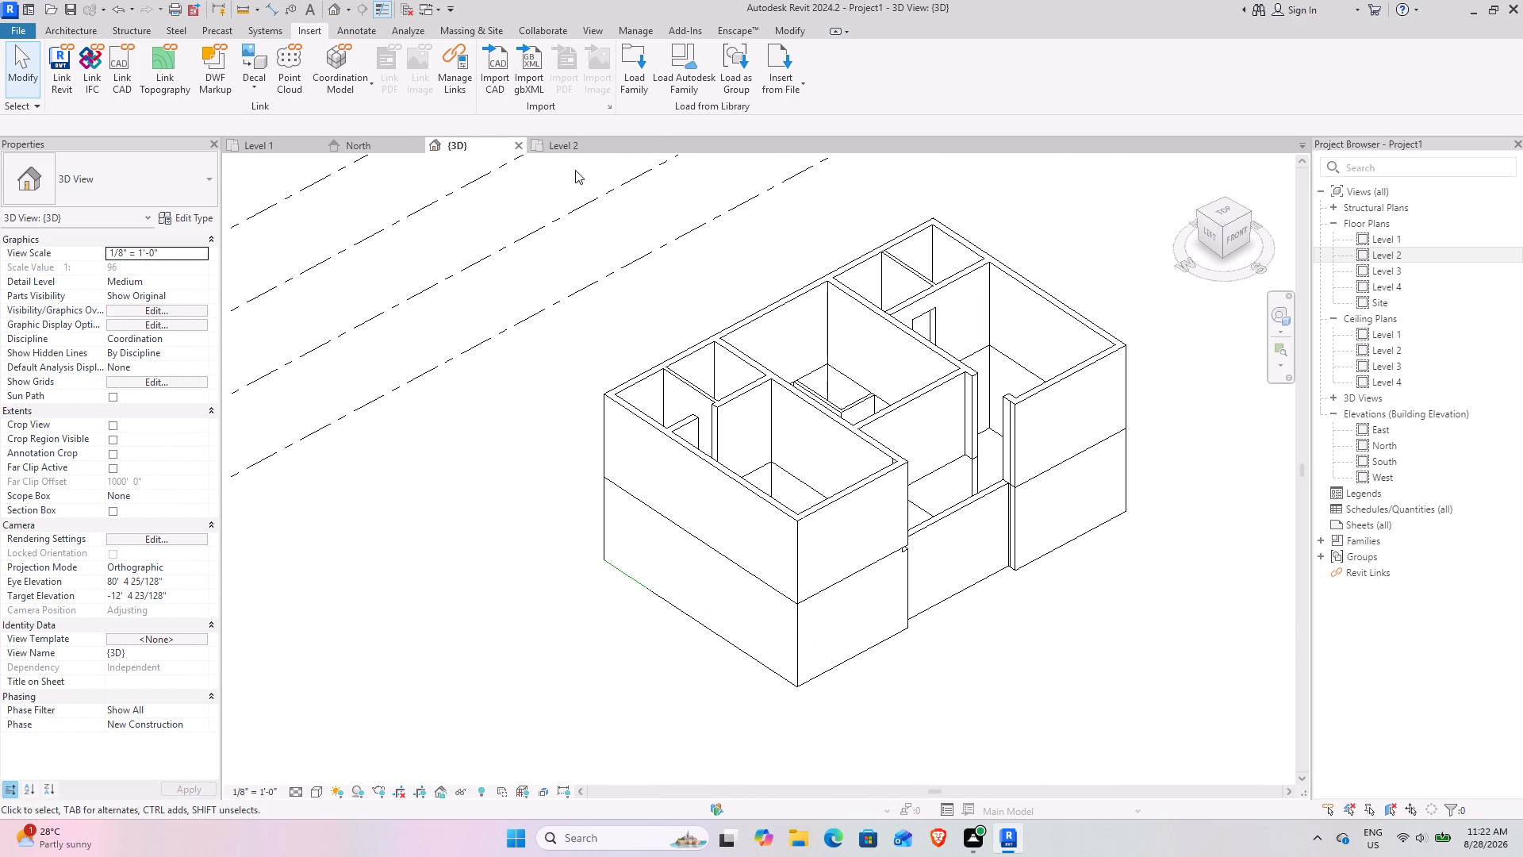
Open the Level 2 floor plan and compare its walls with the first floor plan PDF around the sit-out and family lounge.
{"action": "left_click", "coordinate": [557, 141]}
{"action": "scroll", "coordinate": [567, 429], "scroll_direction": "down", "scroll_amount": 2}
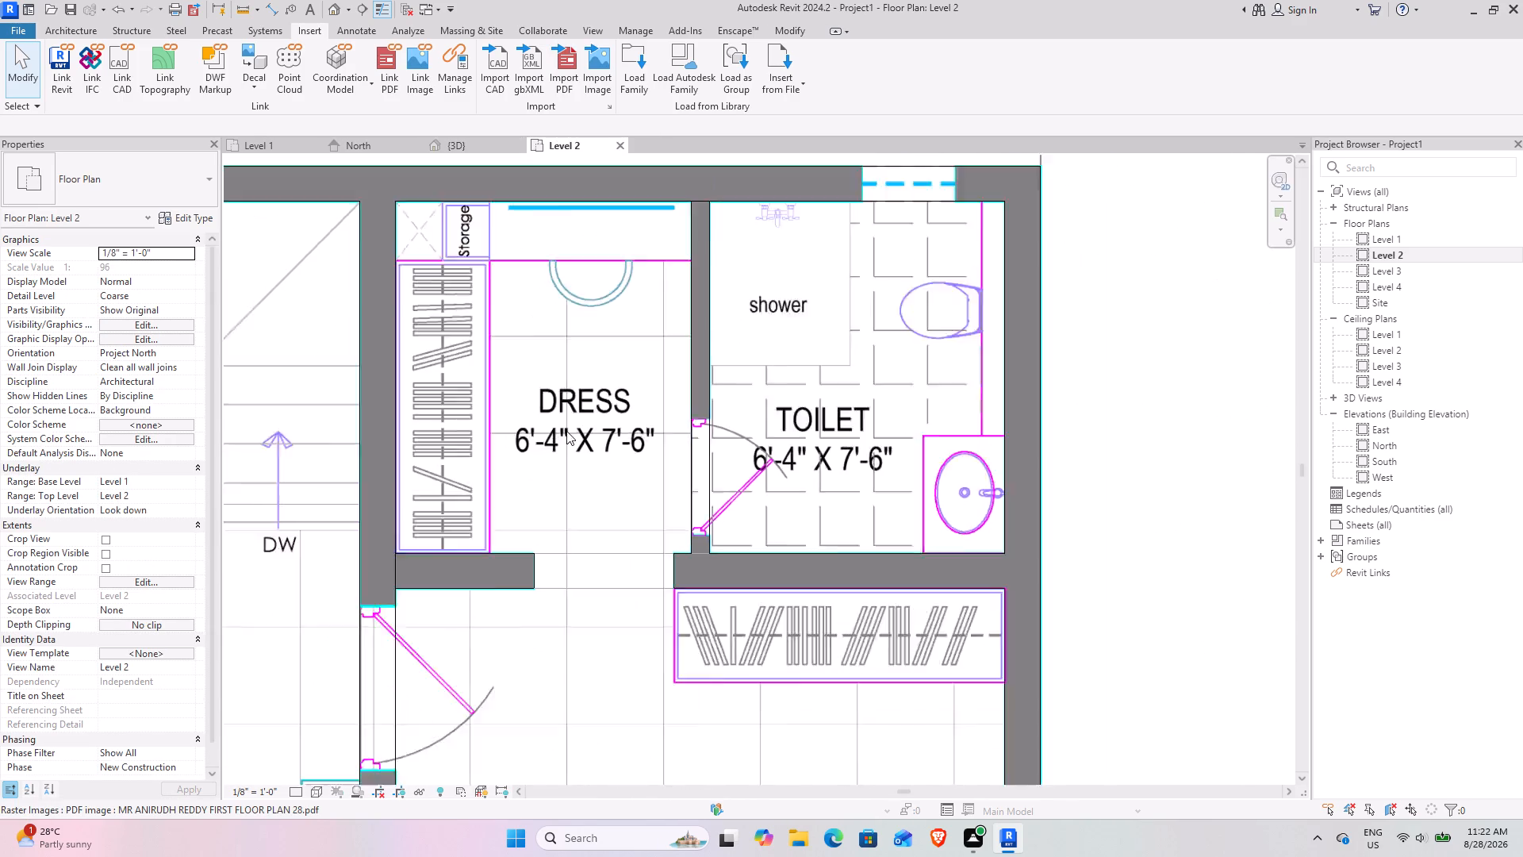
{"action": "scroll", "coordinate": [566, 431], "scroll_direction": "down", "scroll_amount": 6}
{"action": "middle_click_drag", "start_coordinate": [510, 472], "coordinate": [672, 371]}
{"action": "scroll", "coordinate": [666, 375], "scroll_direction": "down", "scroll_amount": 4}
{"action": "middle_click_drag", "start_coordinate": [558, 454], "coordinate": [657, 402]}
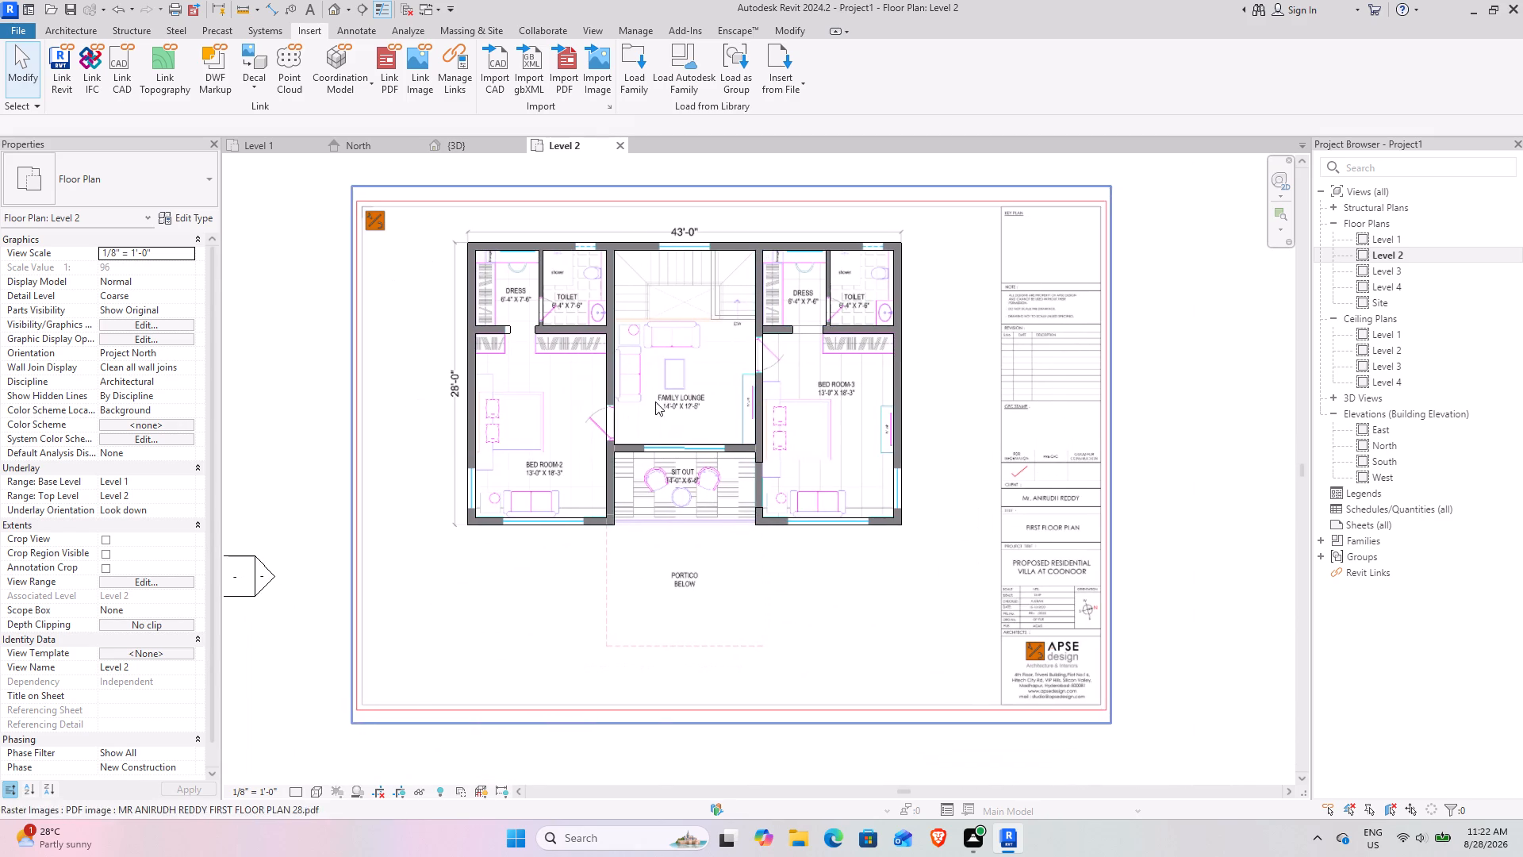
{"action": "scroll", "coordinate": [787, 514], "scroll_direction": "up", "scroll_amount": 7}
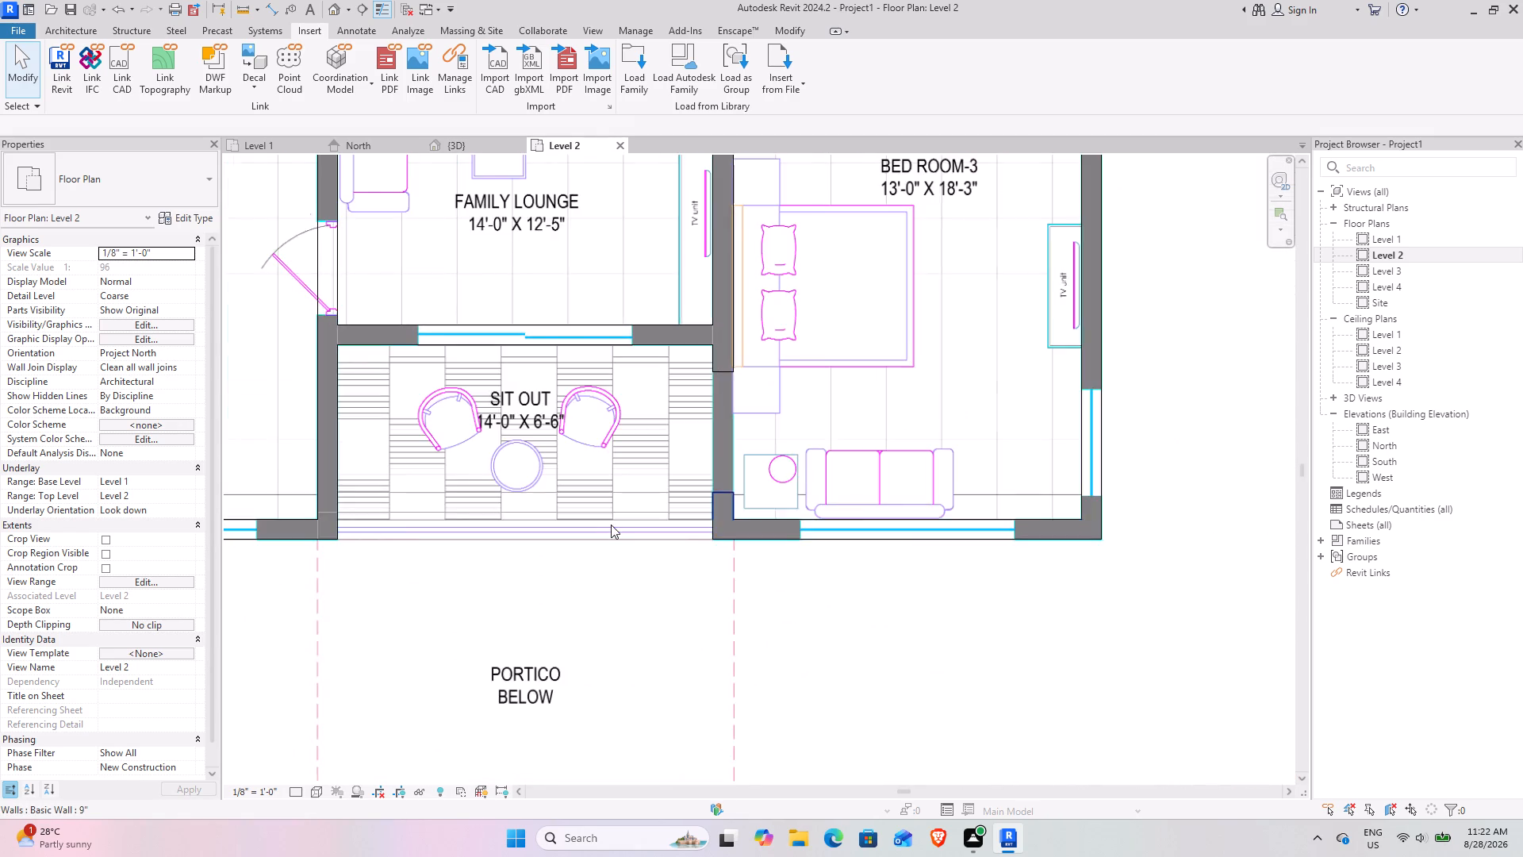
{"action": "scroll", "coordinate": [611, 525], "scroll_direction": "down", "scroll_amount": 5}
{"action": "middle_click_drag", "start_coordinate": [528, 525], "coordinate": [609, 590]}
{"action": "scroll", "coordinate": [727, 419], "scroll_direction": "down", "scroll_amount": 4}
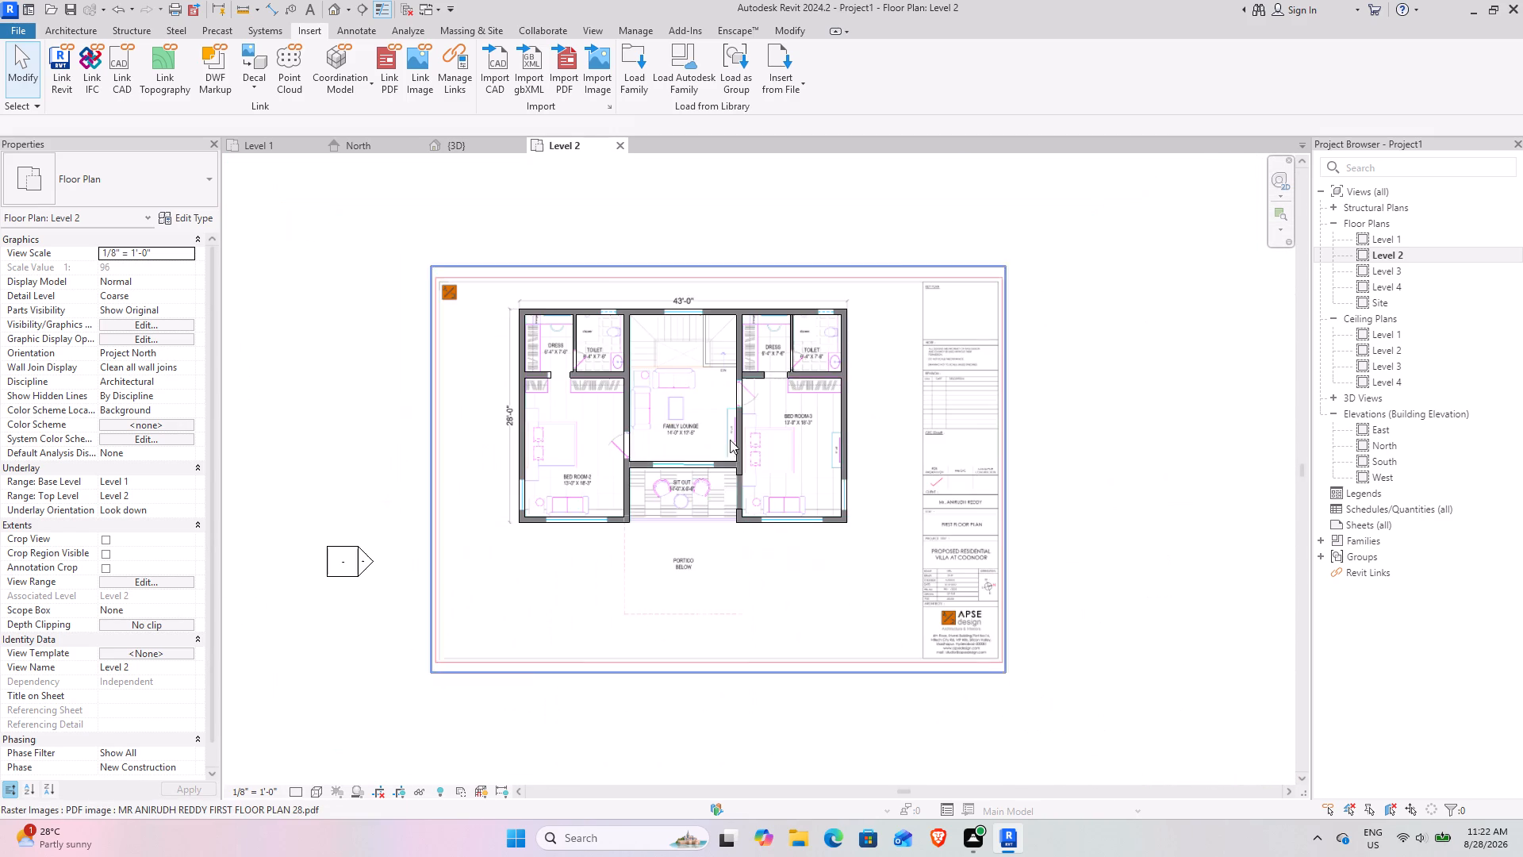
{"action": "middle_click_drag", "start_coordinate": [696, 490], "coordinate": [726, 477]}
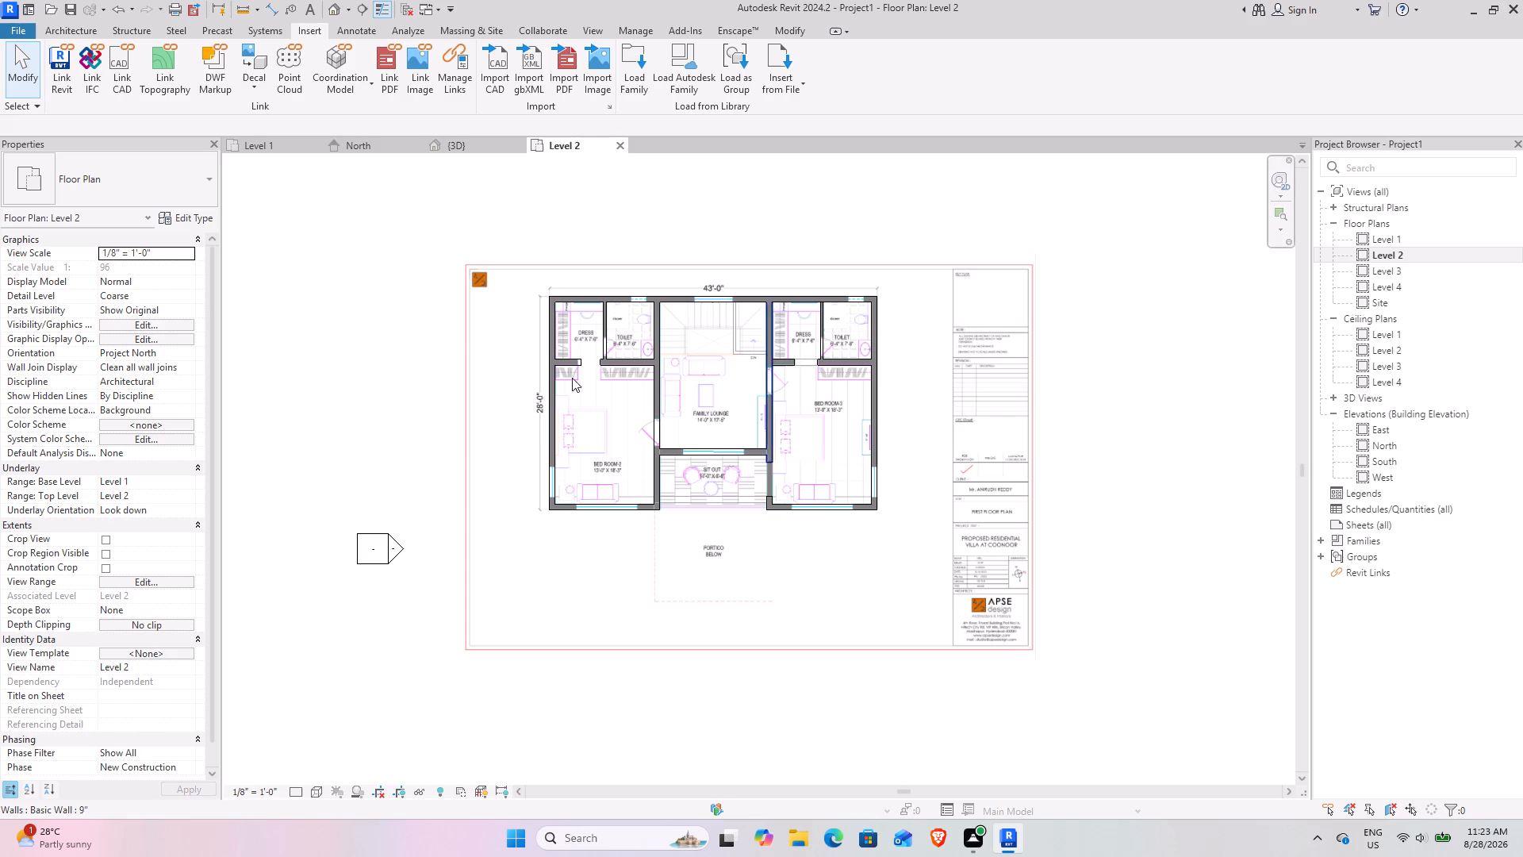
{"action": "scroll", "coordinate": [769, 488], "scroll_direction": "up", "scroll_amount": 5}
{"action": "middle_click_drag", "start_coordinate": [714, 508], "coordinate": [740, 674]}
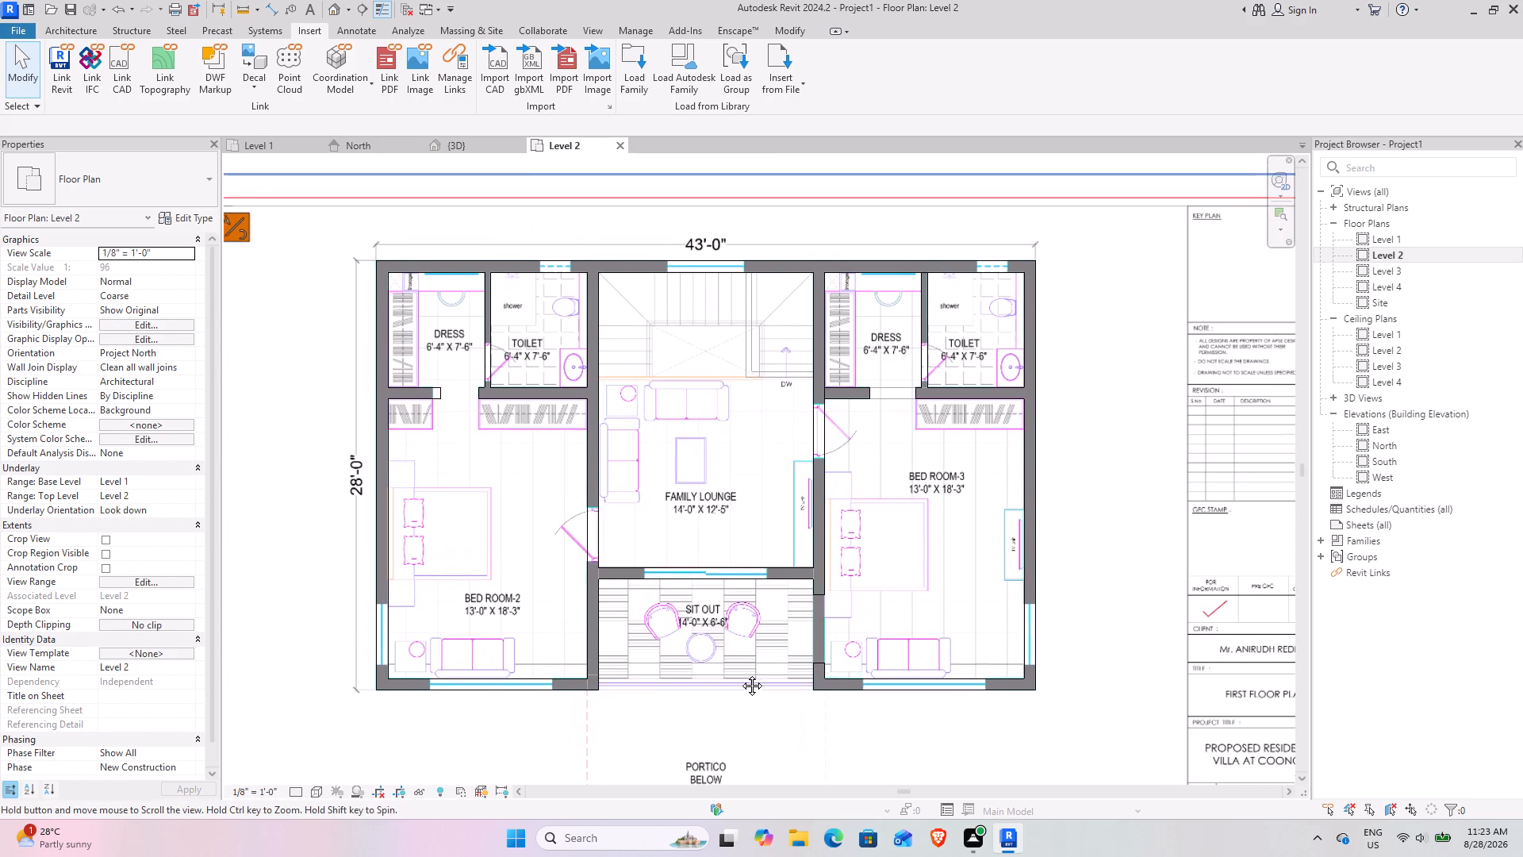
{"action": "middle_click_drag", "start_coordinate": [740, 674], "coordinate": [738, 674]}
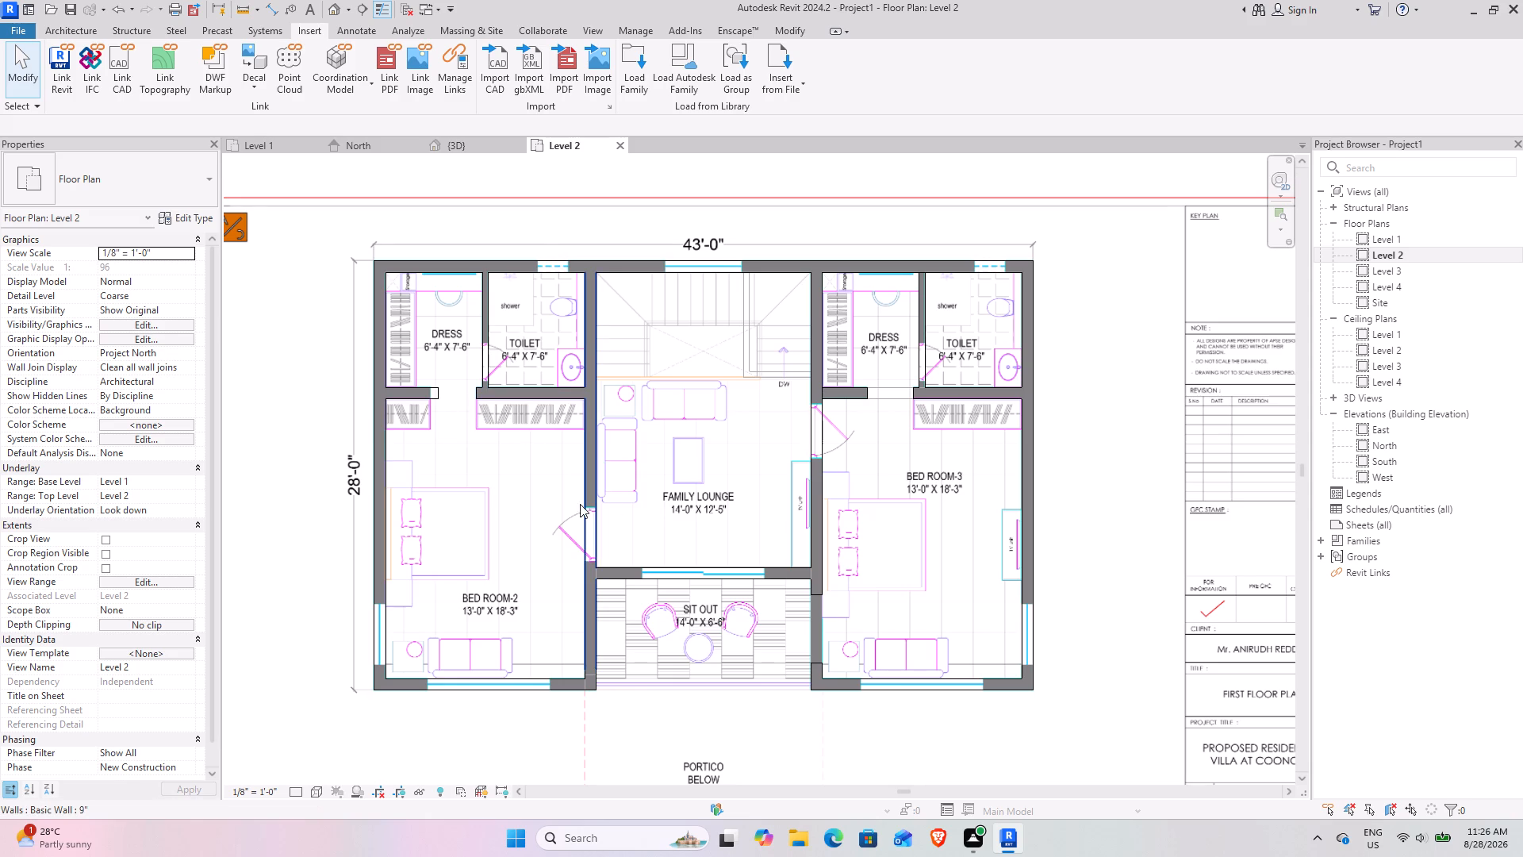
{"action": "middle_click_drag", "start_coordinate": [571, 504], "coordinate": [604, 505]}
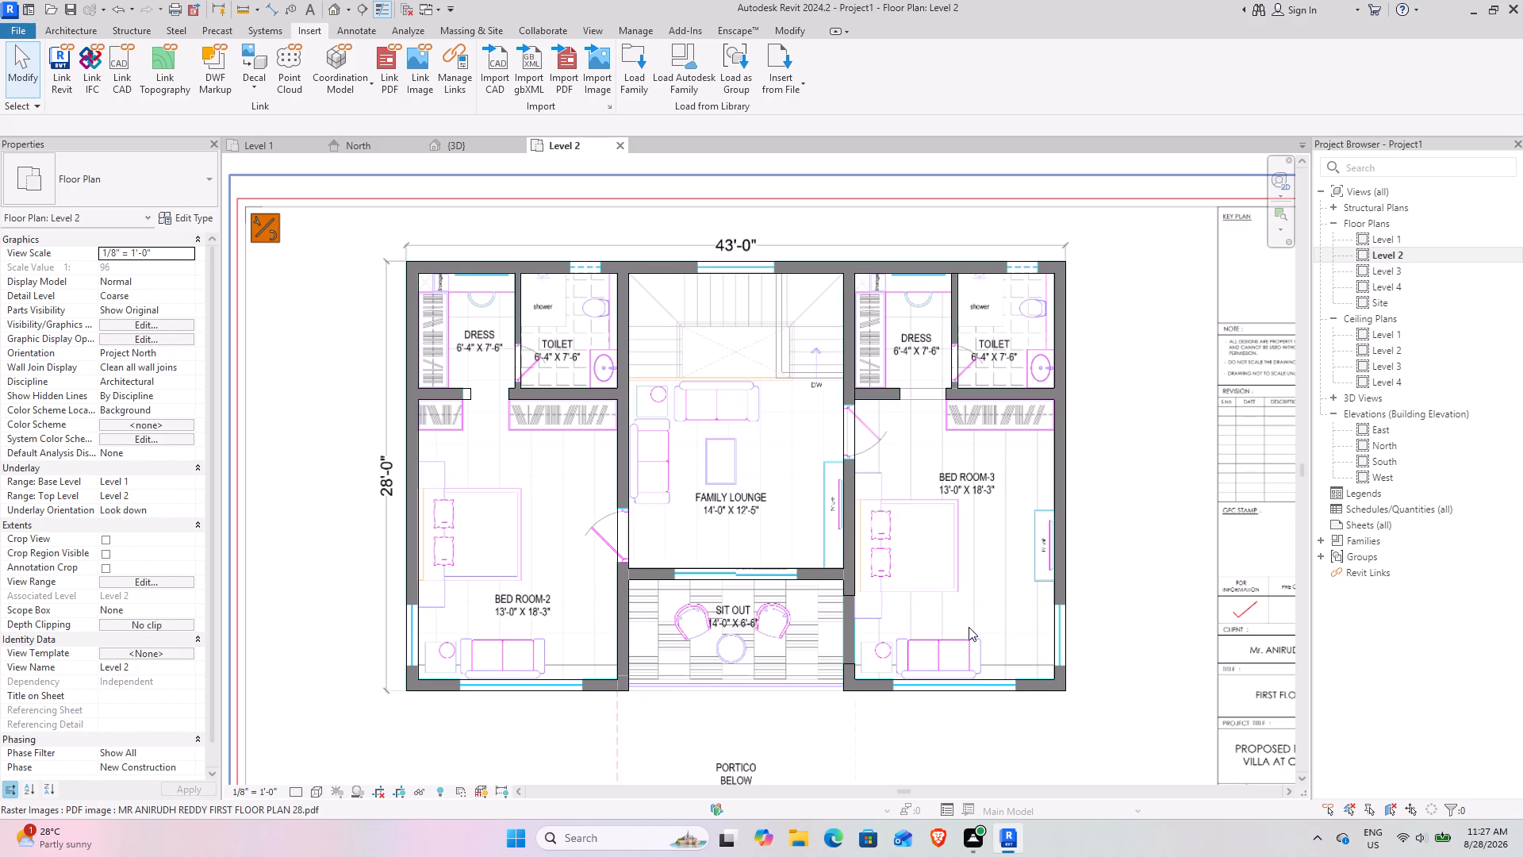
{"action": "scroll", "coordinate": [624, 484], "scroll_direction": "down", "scroll_amount": 3}
{"action": "middle_click_drag", "start_coordinate": [765, 509], "coordinate": [851, 453]}
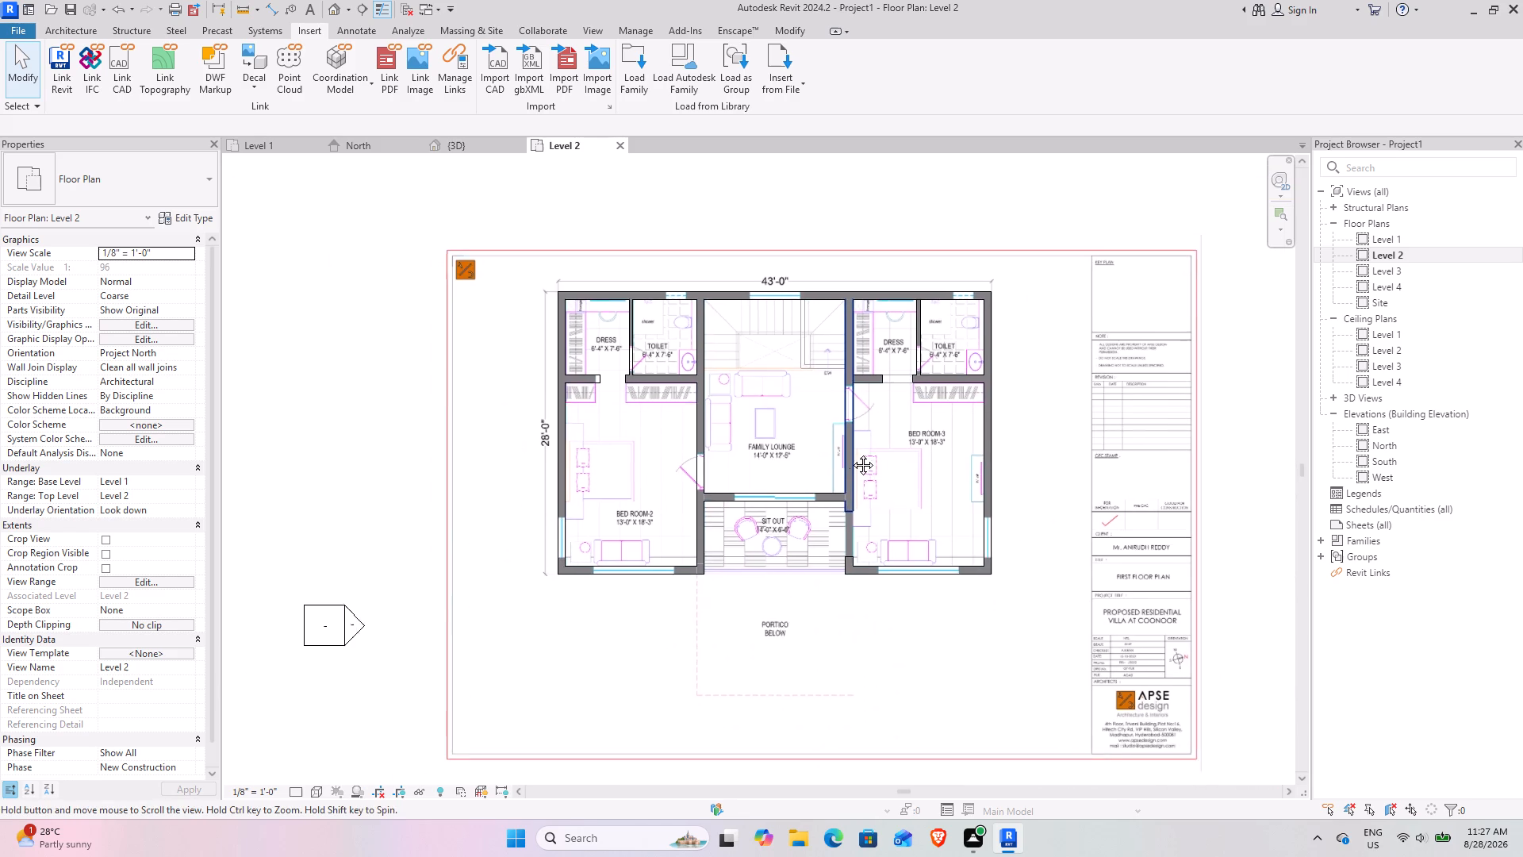
{"action": "middle_click_drag", "start_coordinate": [851, 453], "coordinate": [805, 491]}
{"action": "scroll", "coordinate": [782, 502], "scroll_direction": "up", "scroll_amount": 3}
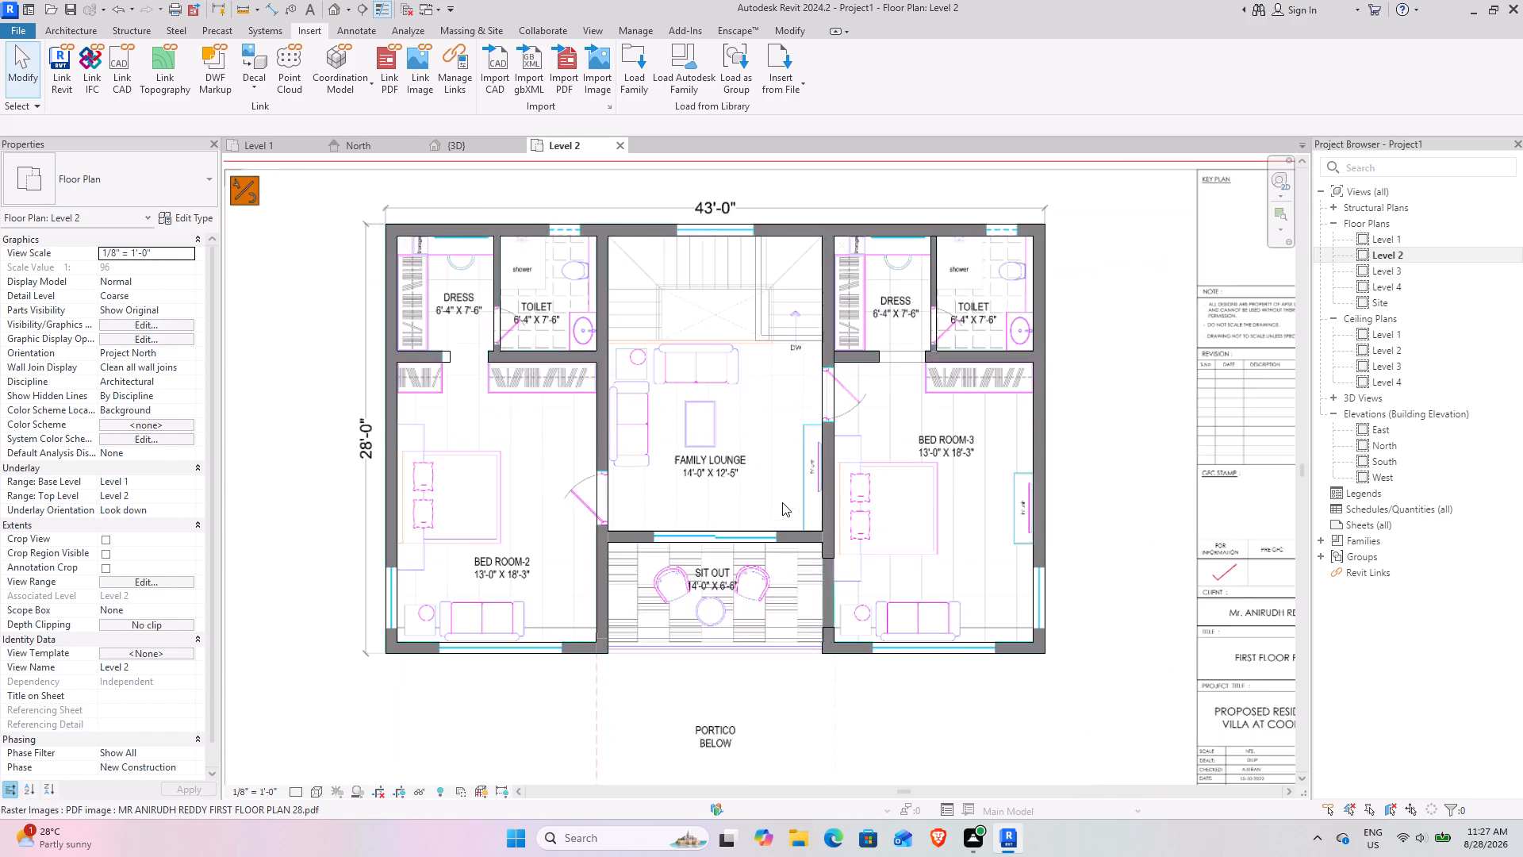
{"action": "scroll", "coordinate": [781, 503], "scroll_direction": "up", "scroll_amount": 2}
{"action": "scroll", "coordinate": [634, 618], "scroll_direction": "down", "scroll_amount": 3}
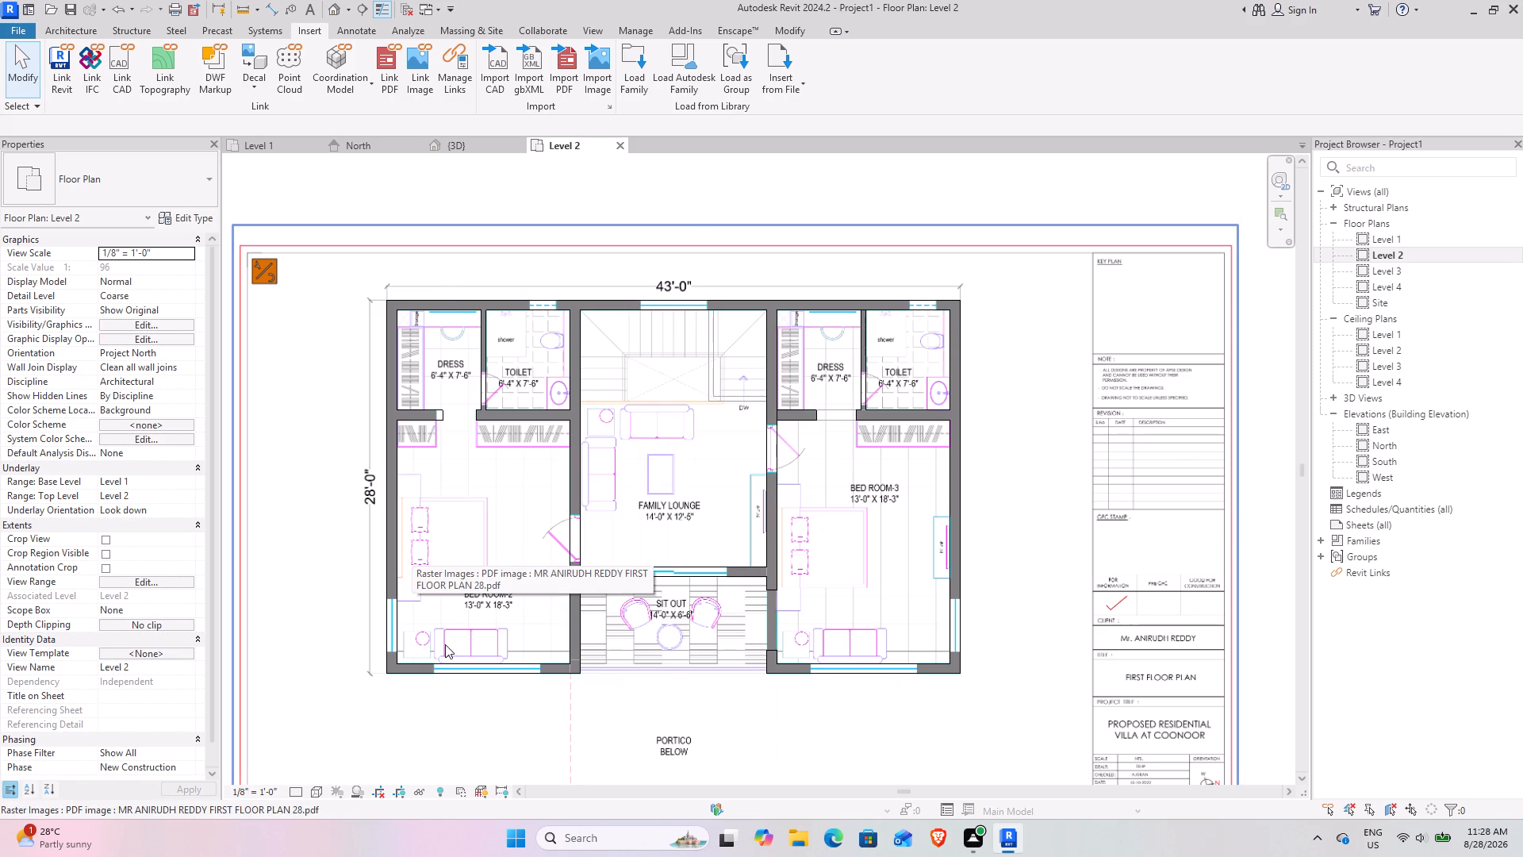
Examine the Bed Room-2 outer walls and window openings and the adjoining sit-out on the Level 2 plan.
{"action": "scroll", "coordinate": [439, 650], "scroll_direction": "up", "scroll_amount": 6}
{"action": "middle_click_drag", "start_coordinate": [331, 591], "coordinate": [477, 589]}
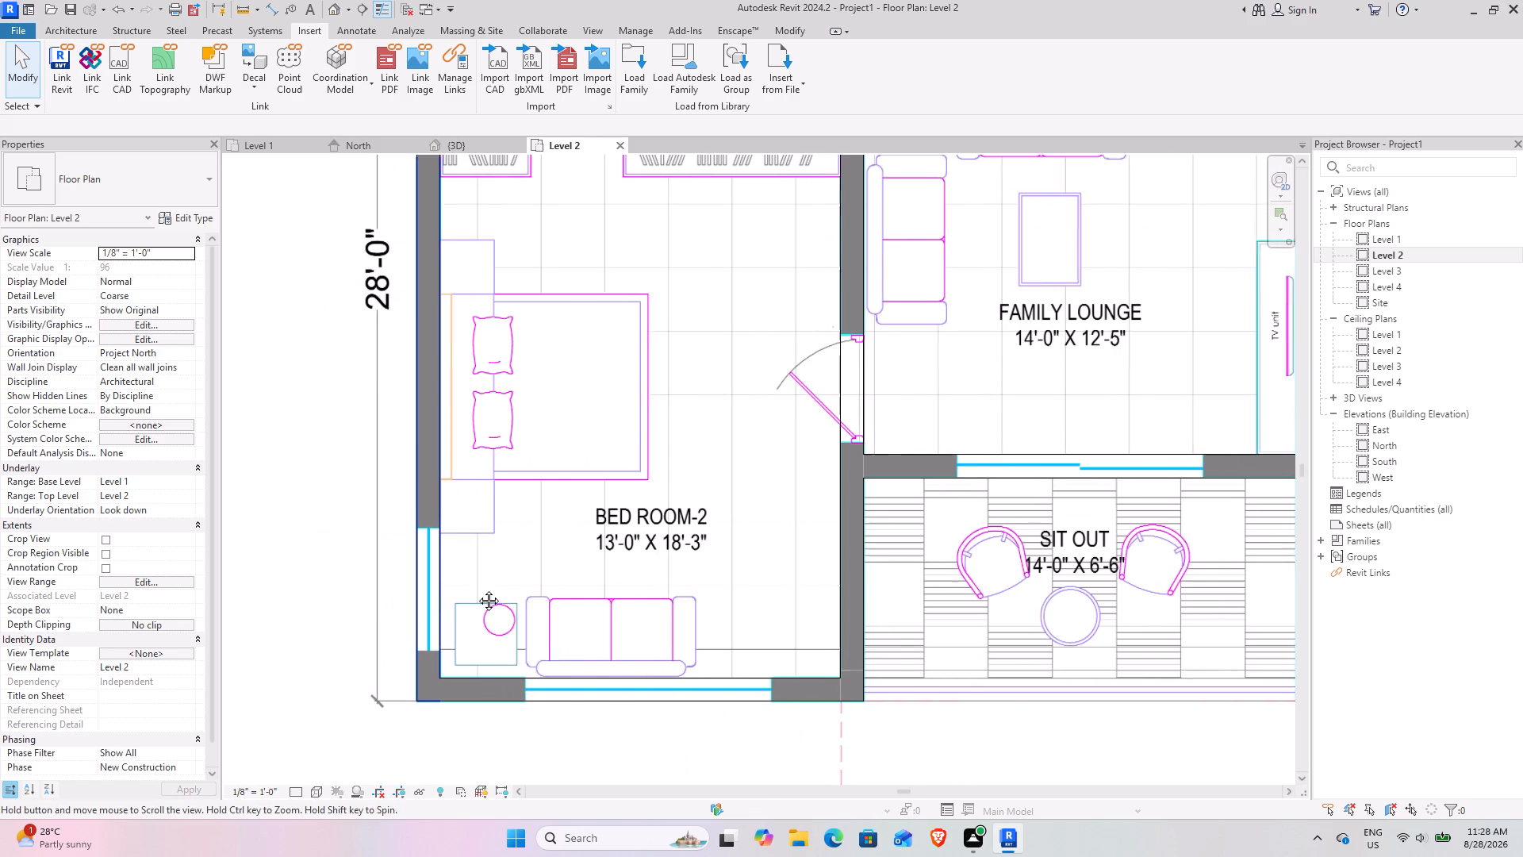
{"action": "middle_click_drag", "start_coordinate": [477, 589], "coordinate": [481, 589]}
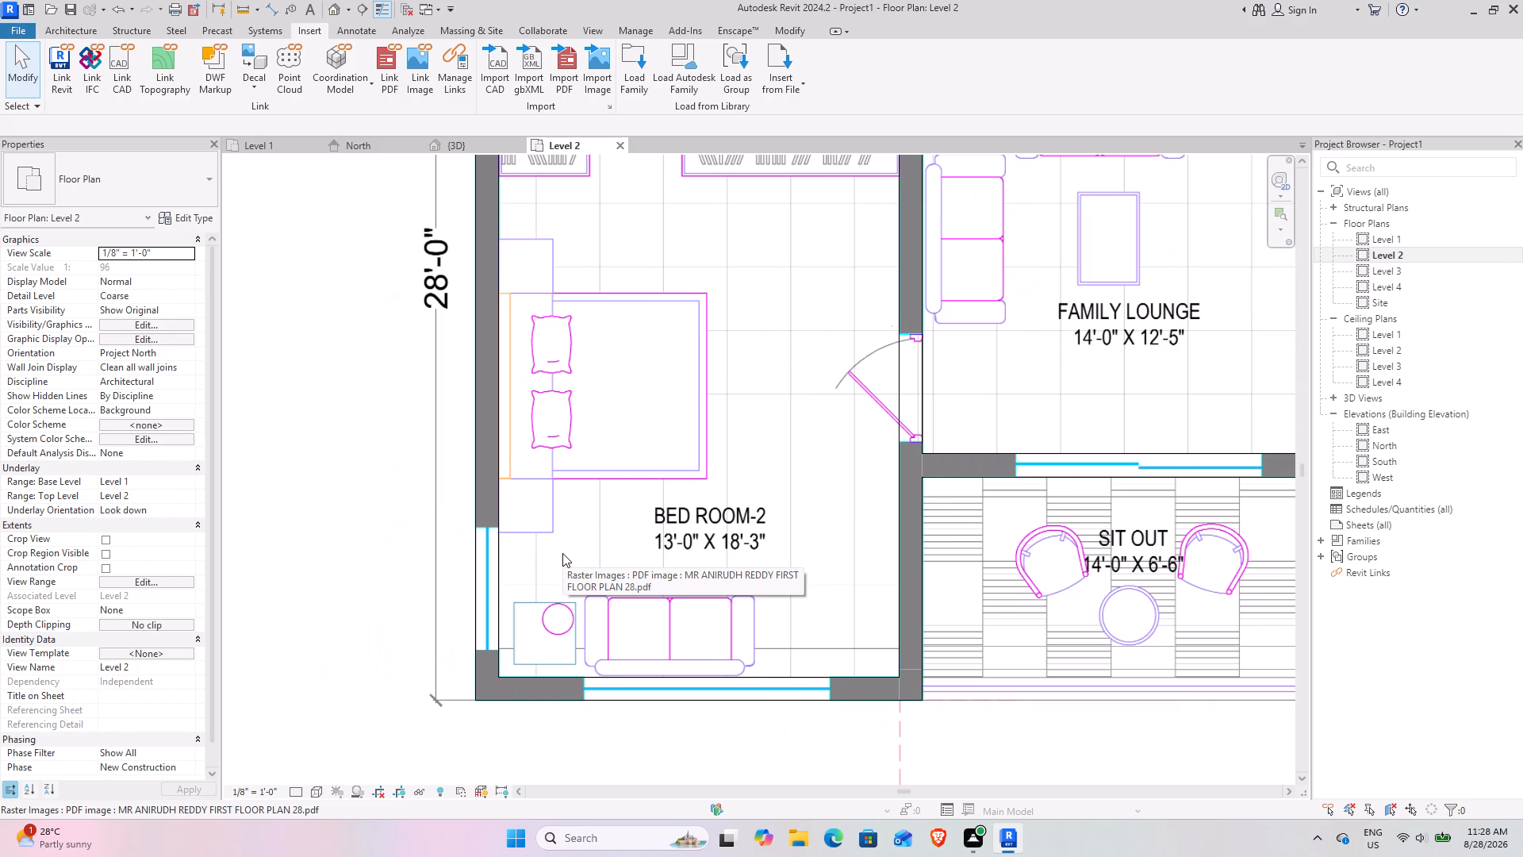
{"action": "scroll", "coordinate": [375, 648], "scroll_direction": "down", "scroll_amount": 1}
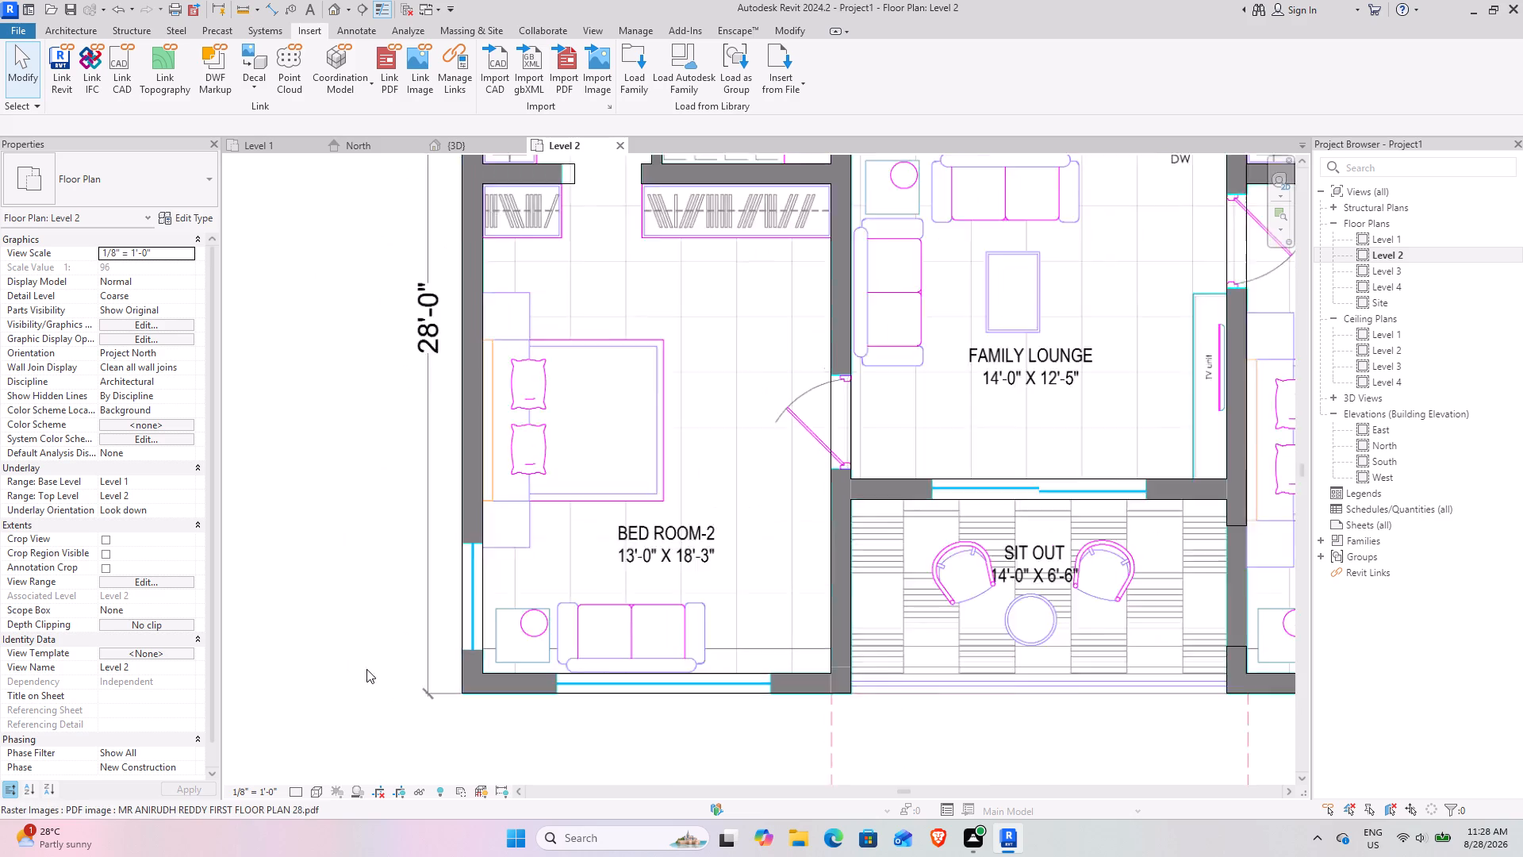
{"action": "scroll", "coordinate": [366, 669], "scroll_direction": "down", "scroll_amount": 6}
{"action": "middle_click_drag", "start_coordinate": [559, 555], "coordinate": [616, 483]}
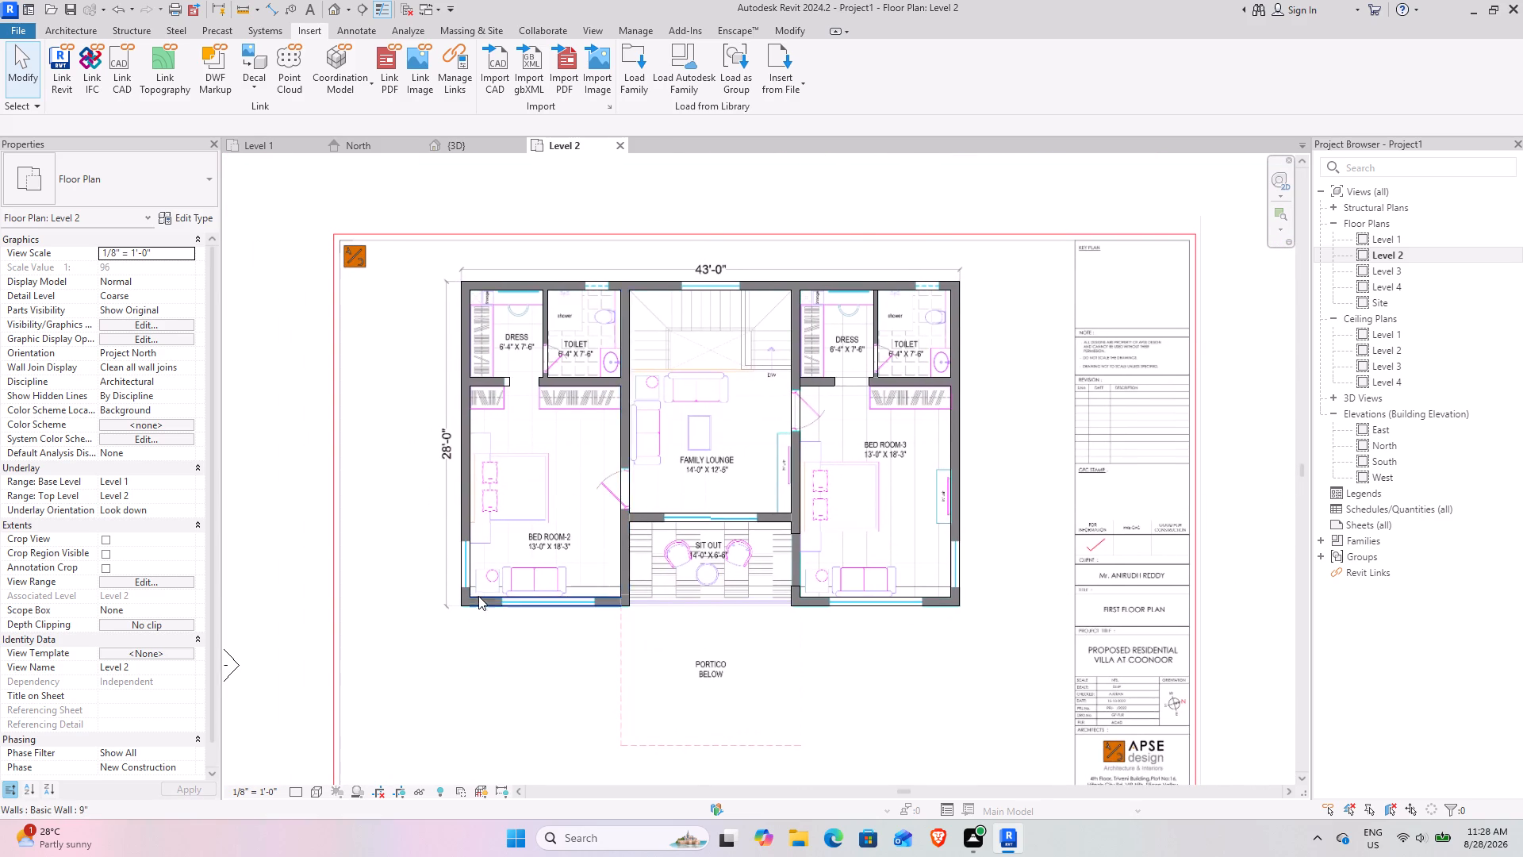
{"action": "scroll", "coordinate": [473, 596], "scroll_direction": "up", "scroll_amount": 5}
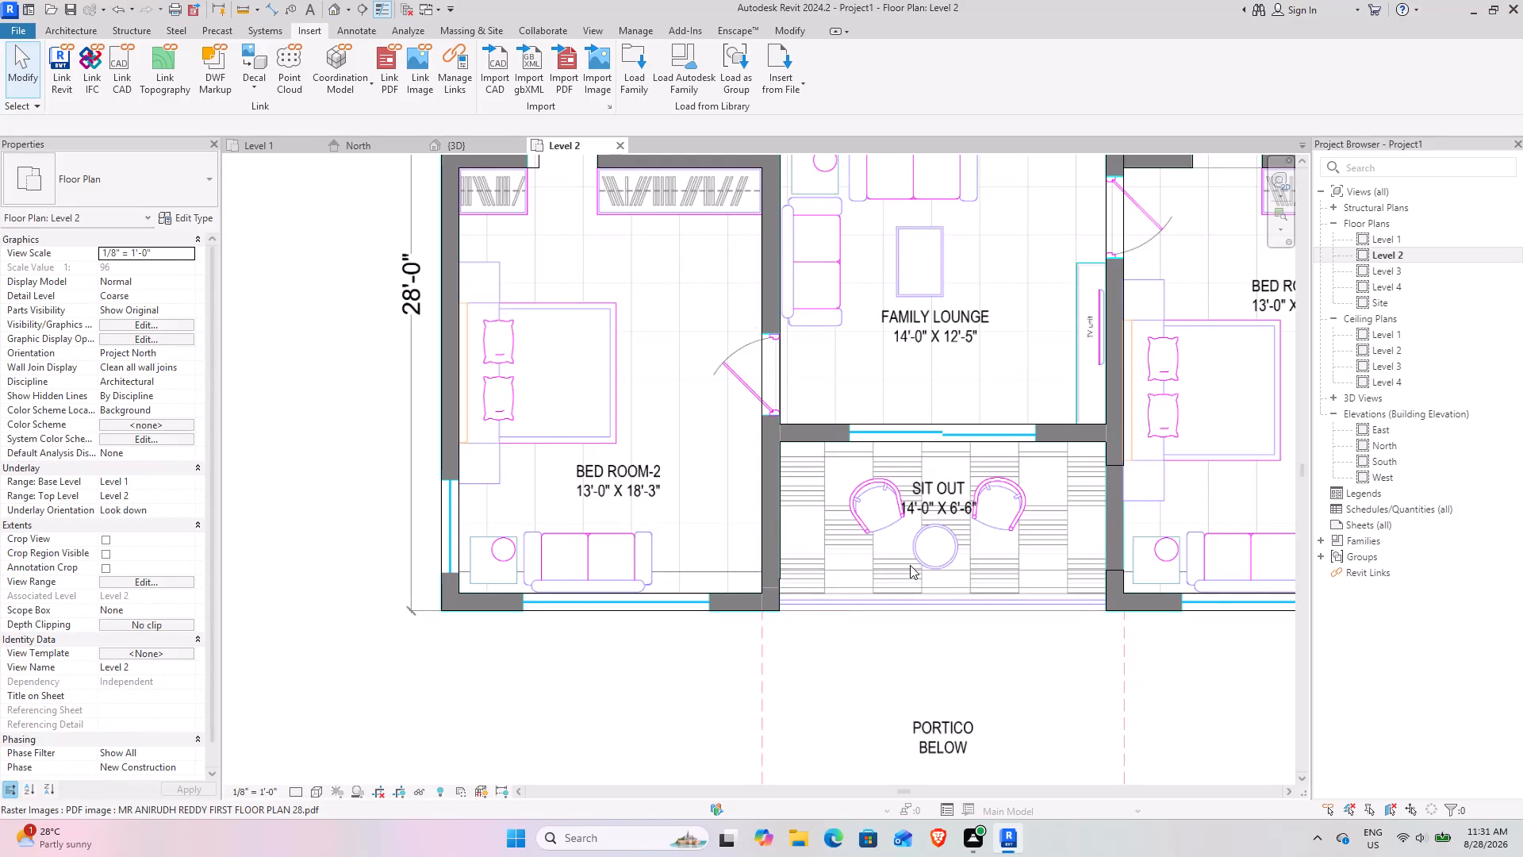
{"action": "scroll", "coordinate": [886, 540], "scroll_direction": "down", "scroll_amount": 1}
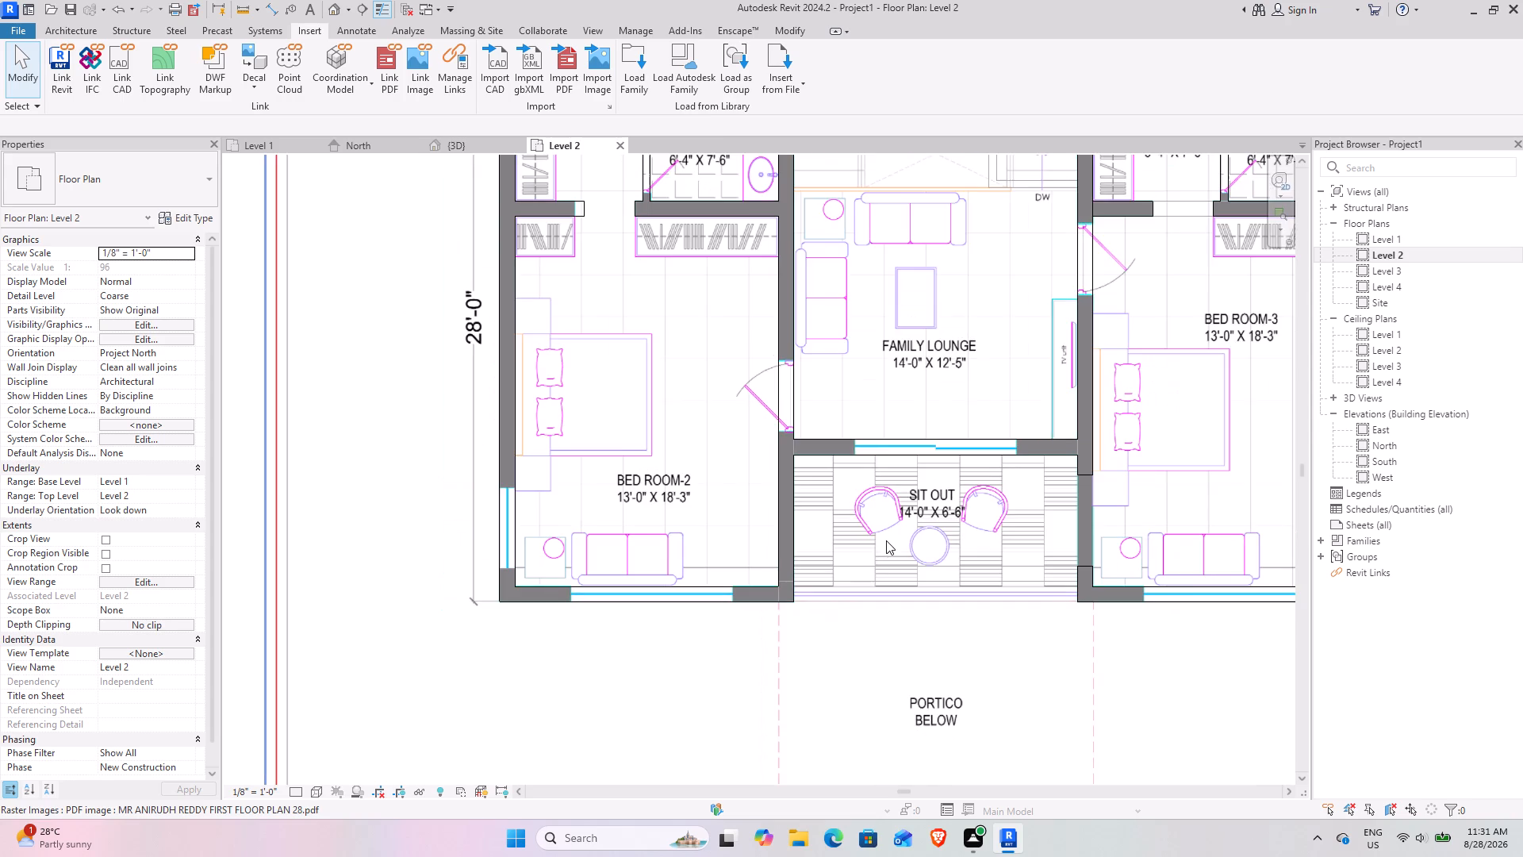
{"action": "middle_click_drag", "start_coordinate": [865, 540], "coordinate": [923, 511]}
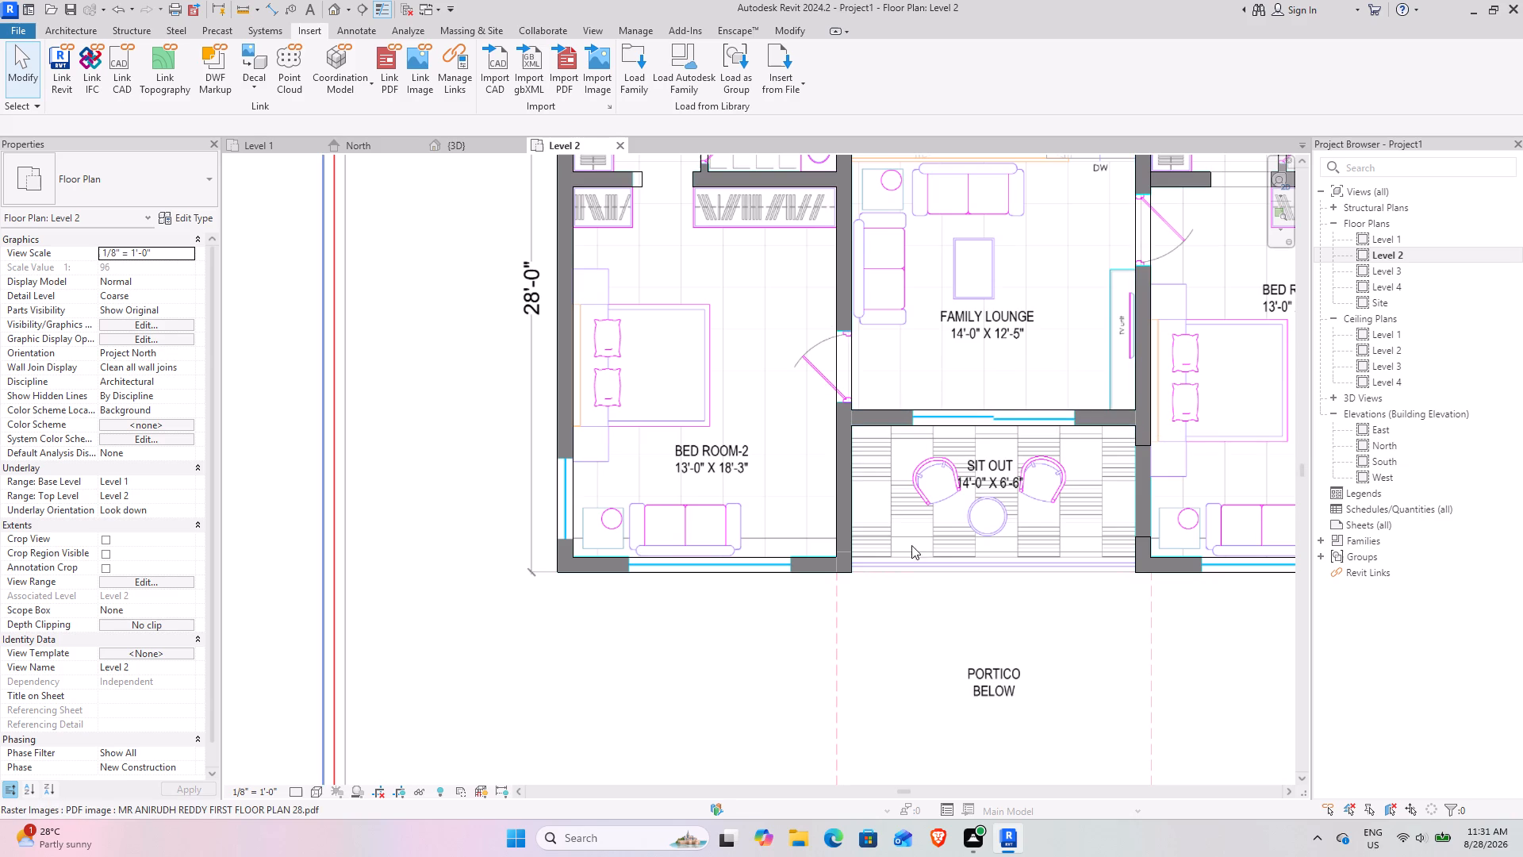
{"action": "scroll", "coordinate": [877, 474], "scroll_direction": "down", "scroll_amount": 4}
{"action": "middle_click_drag", "start_coordinate": [951, 446], "coordinate": [808, 496]}
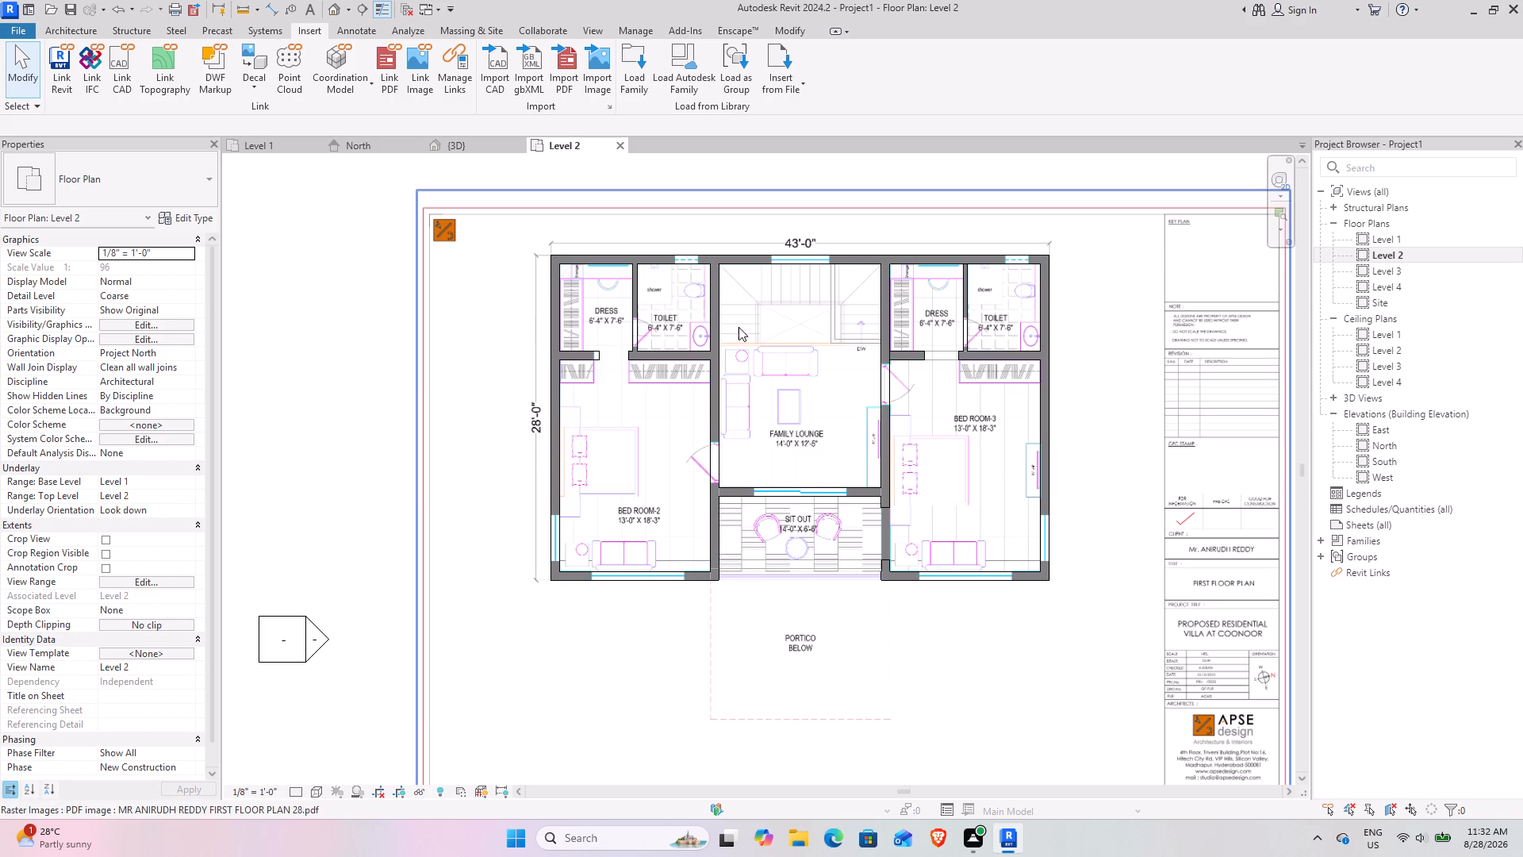
Examine the dress, toilet, staircase and family lounge areas on the Level 2 plan against the underlying PDF.
{"action": "scroll", "coordinate": [669, 309], "scroll_direction": "up", "scroll_amount": 6}
{"action": "middle_click_drag", "start_coordinate": [694, 421], "coordinate": [678, 600]}
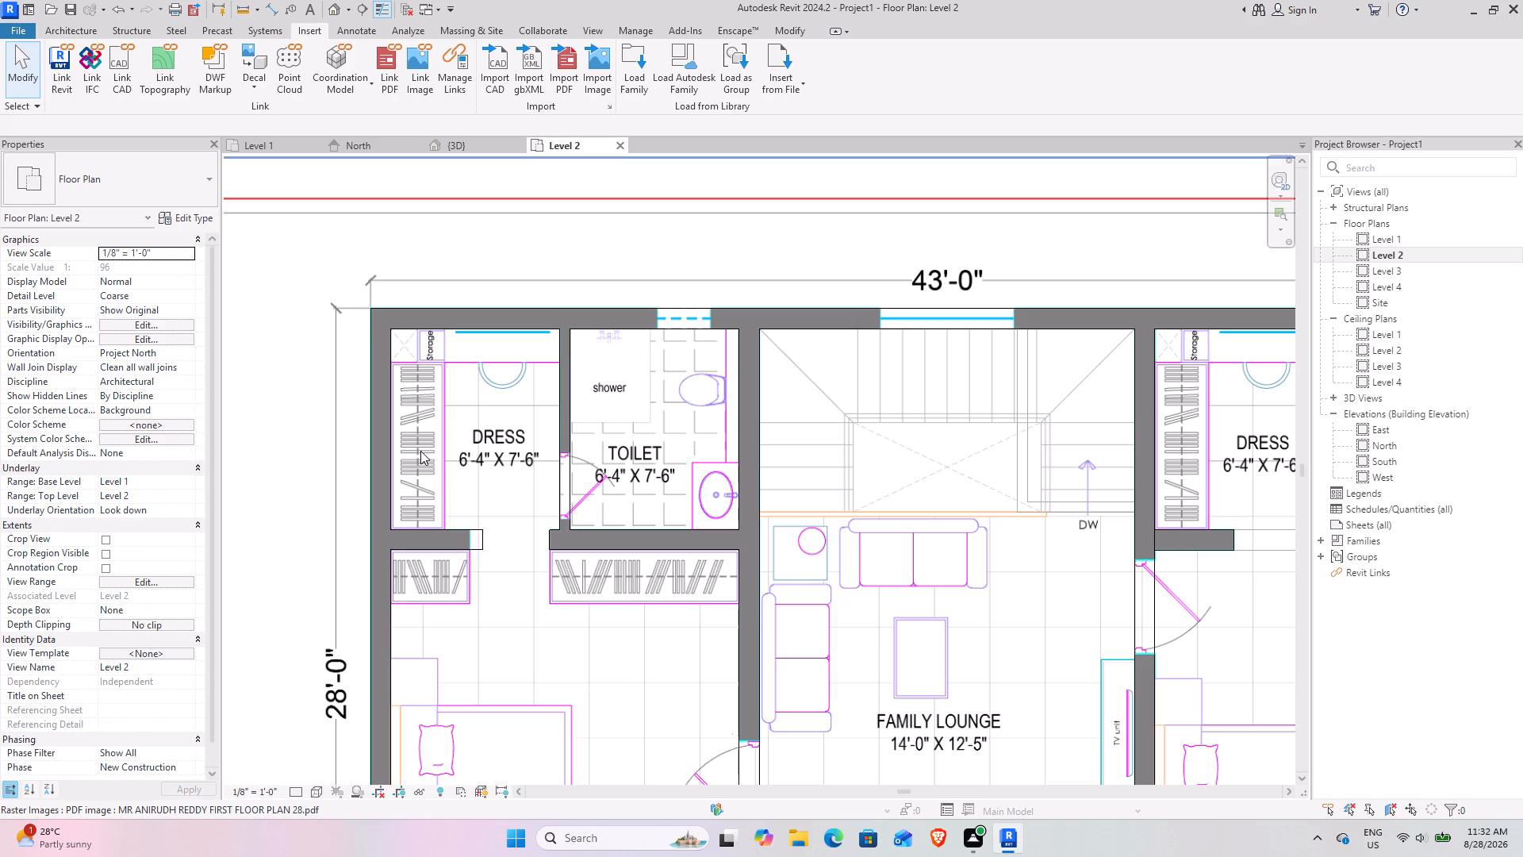
{"action": "scroll", "coordinate": [535, 485], "scroll_direction": "down", "scroll_amount": 4}
{"action": "middle_click_drag", "start_coordinate": [825, 547], "coordinate": [673, 427]}
{"action": "middle_click_drag", "start_coordinate": [819, 627], "coordinate": [792, 588]}
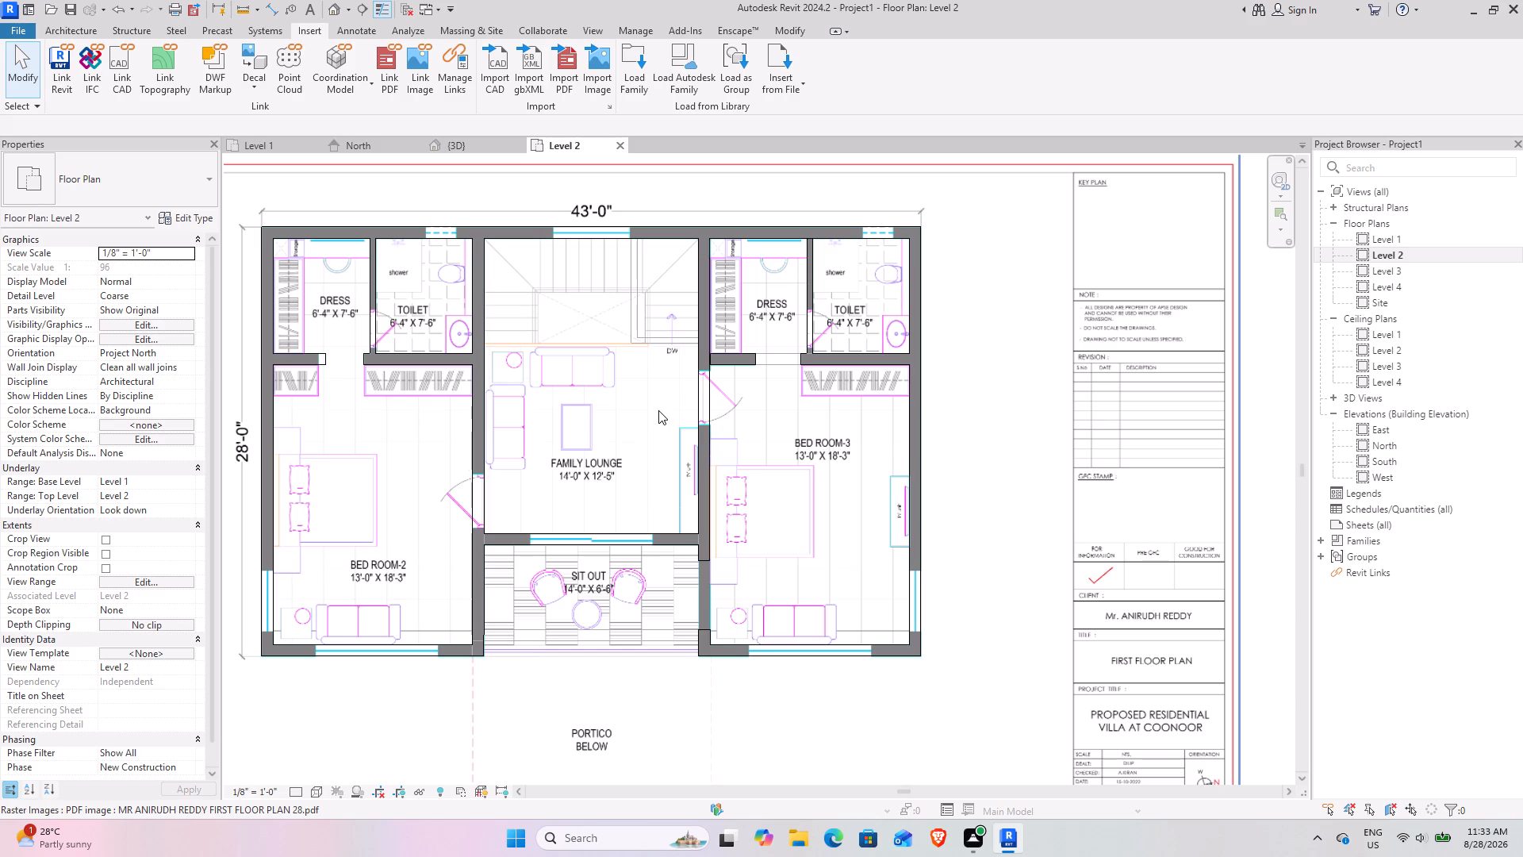
{"action": "scroll", "coordinate": [552, 489], "scroll_direction": "down", "scroll_amount": 4}
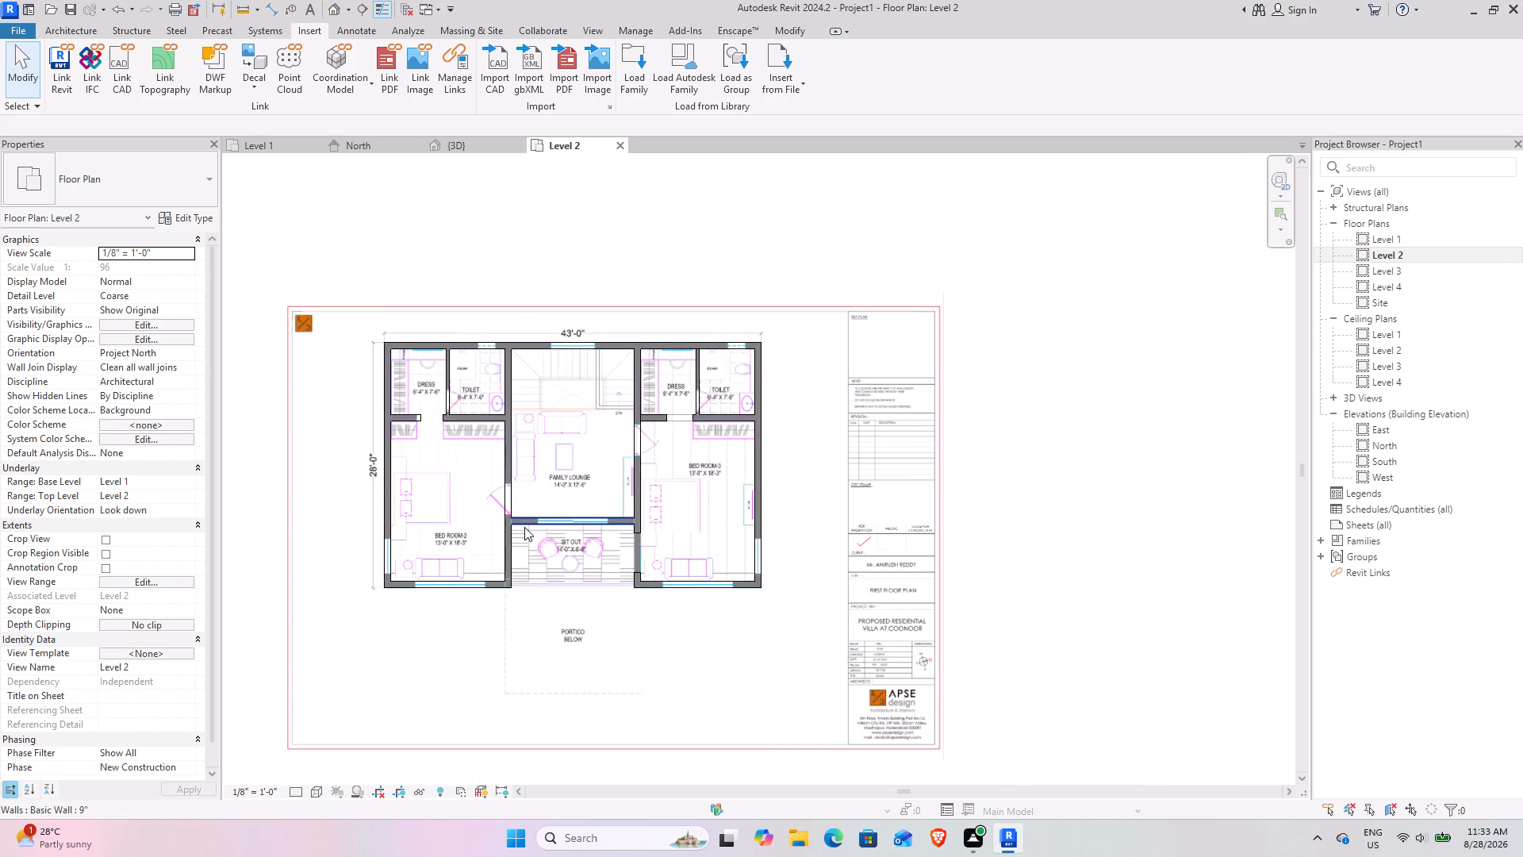
{"action": "middle_click_drag", "start_coordinate": [524, 527], "coordinate": [580, 503]}
{"action": "scroll", "coordinate": [540, 478], "scroll_direction": "up", "scroll_amount": 8}
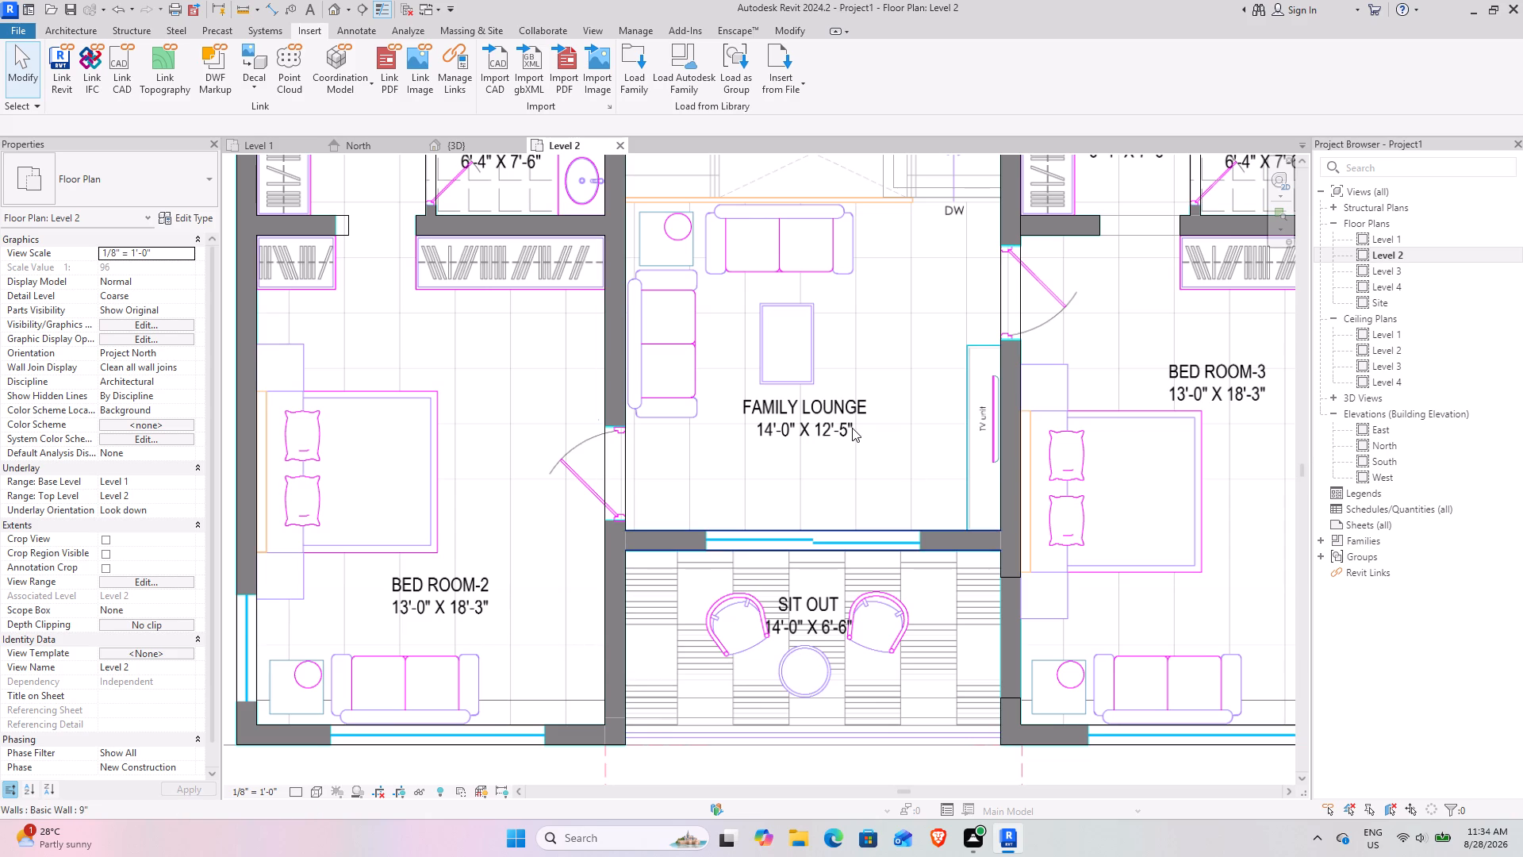
{"action": "middle_click_drag", "start_coordinate": [852, 428], "coordinate": [795, 629]}
{"action": "scroll", "coordinate": [773, 616], "scroll_direction": "down", "scroll_amount": 3}
{"action": "middle_click_drag", "start_coordinate": [706, 593], "coordinate": [702, 459]}
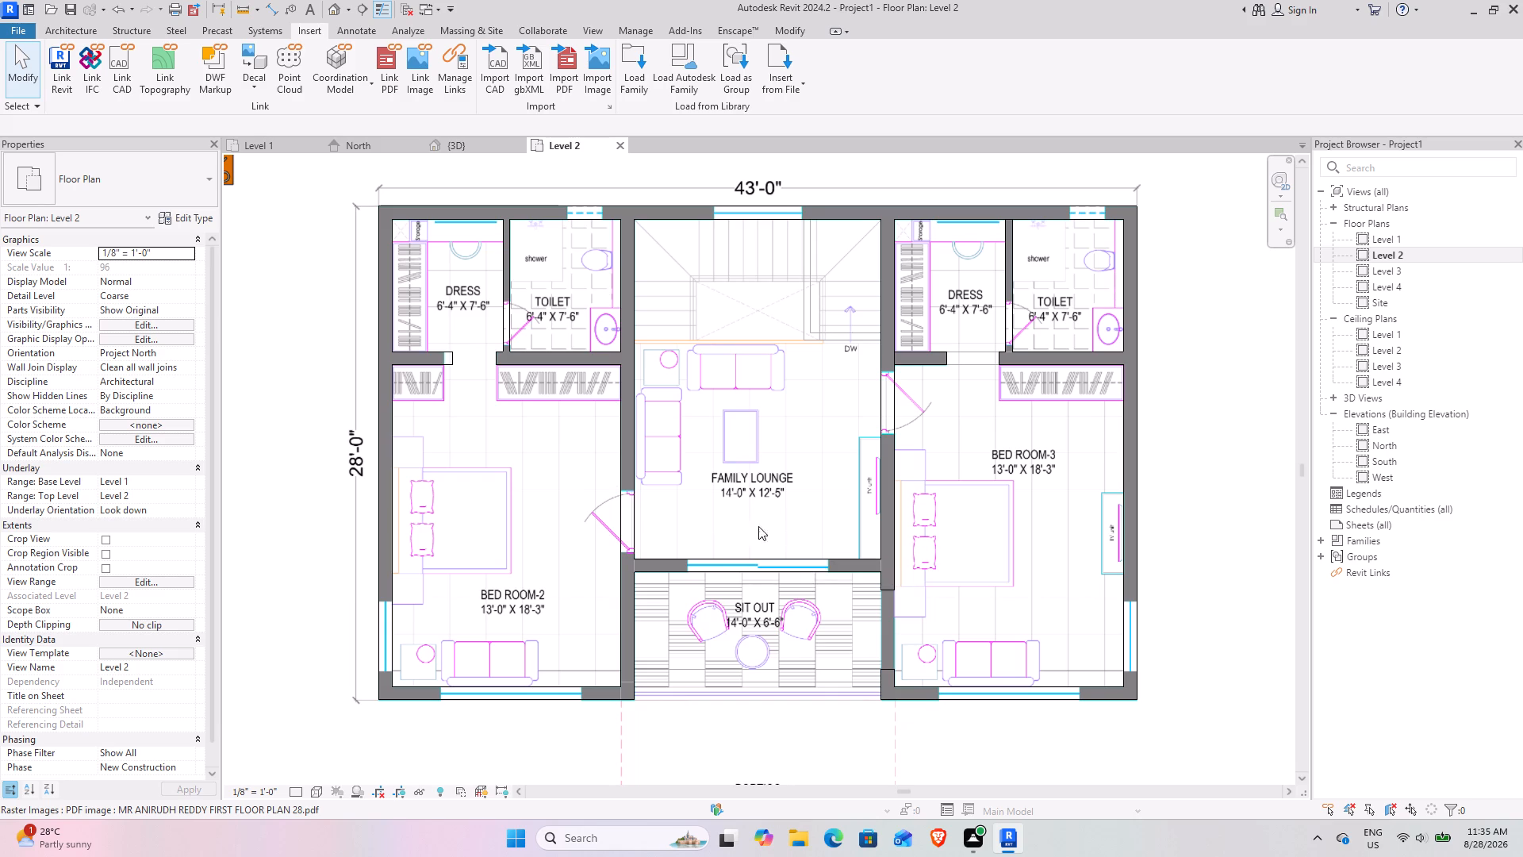
{"action": "middle_click_drag", "start_coordinate": [692, 509], "coordinate": [600, 534]}
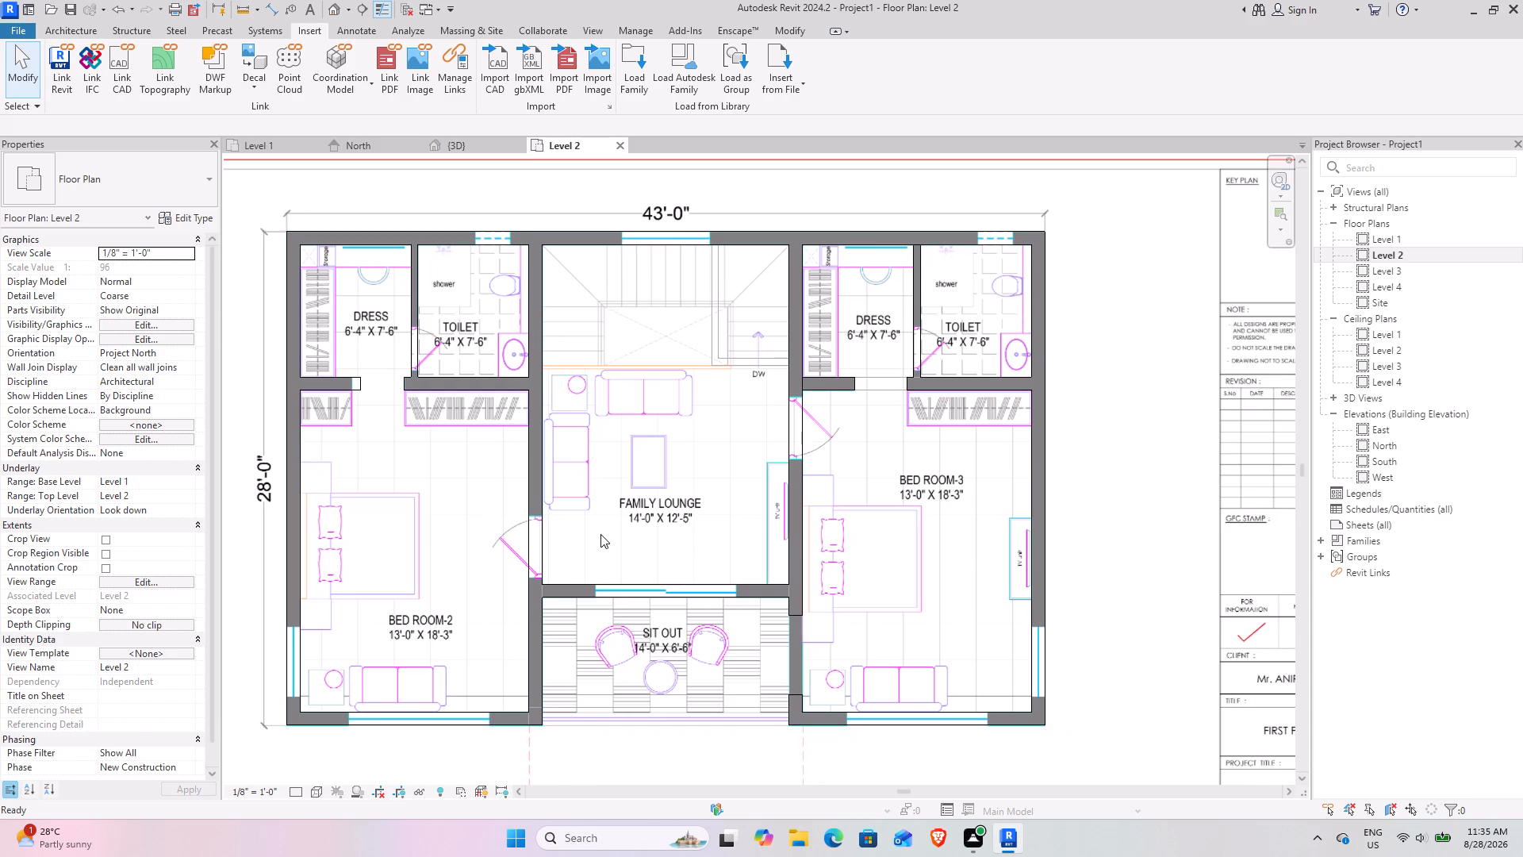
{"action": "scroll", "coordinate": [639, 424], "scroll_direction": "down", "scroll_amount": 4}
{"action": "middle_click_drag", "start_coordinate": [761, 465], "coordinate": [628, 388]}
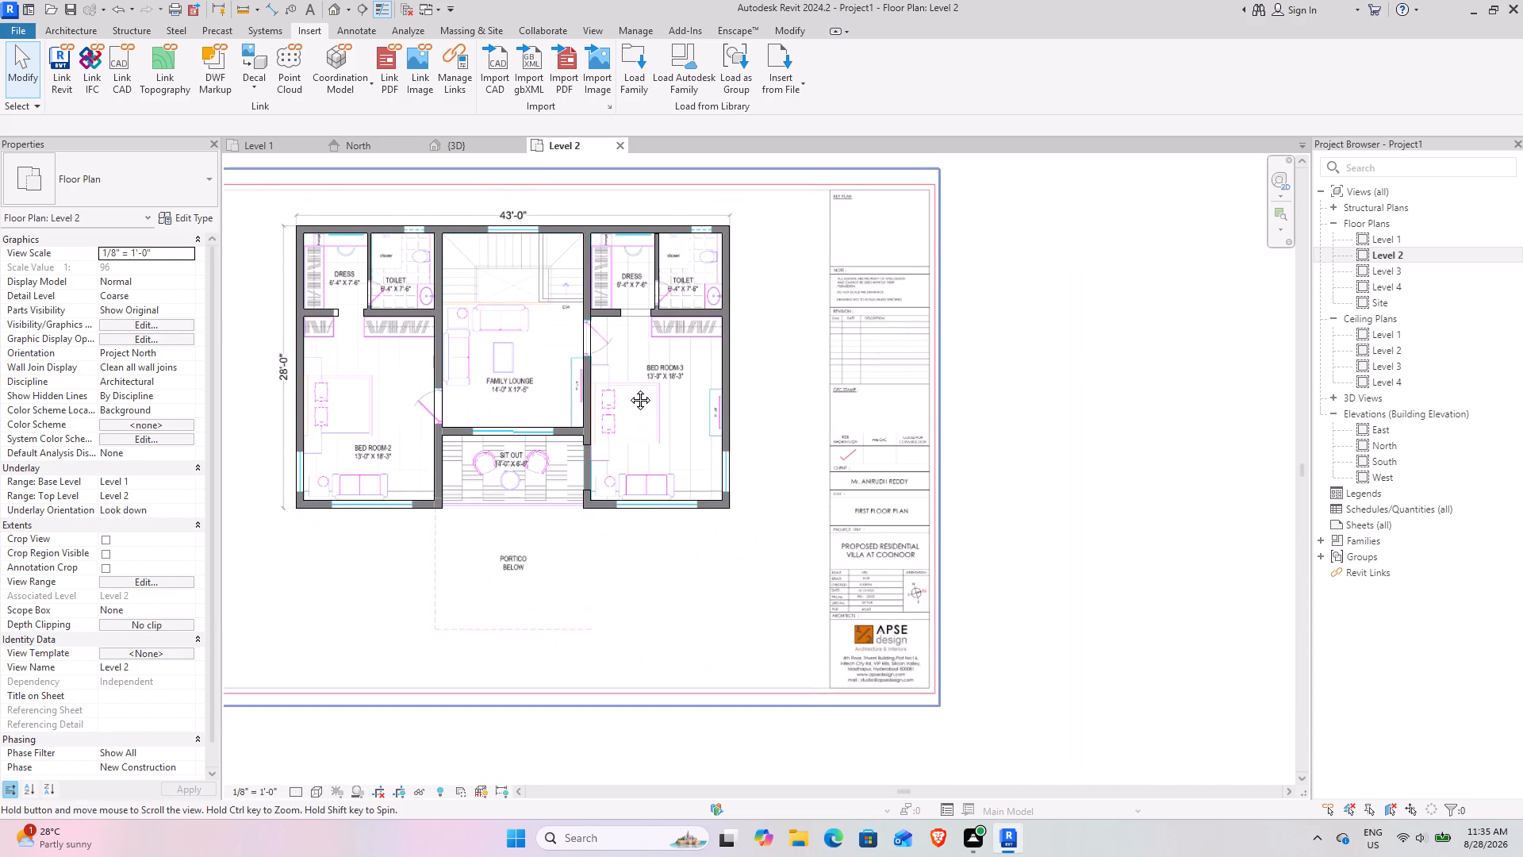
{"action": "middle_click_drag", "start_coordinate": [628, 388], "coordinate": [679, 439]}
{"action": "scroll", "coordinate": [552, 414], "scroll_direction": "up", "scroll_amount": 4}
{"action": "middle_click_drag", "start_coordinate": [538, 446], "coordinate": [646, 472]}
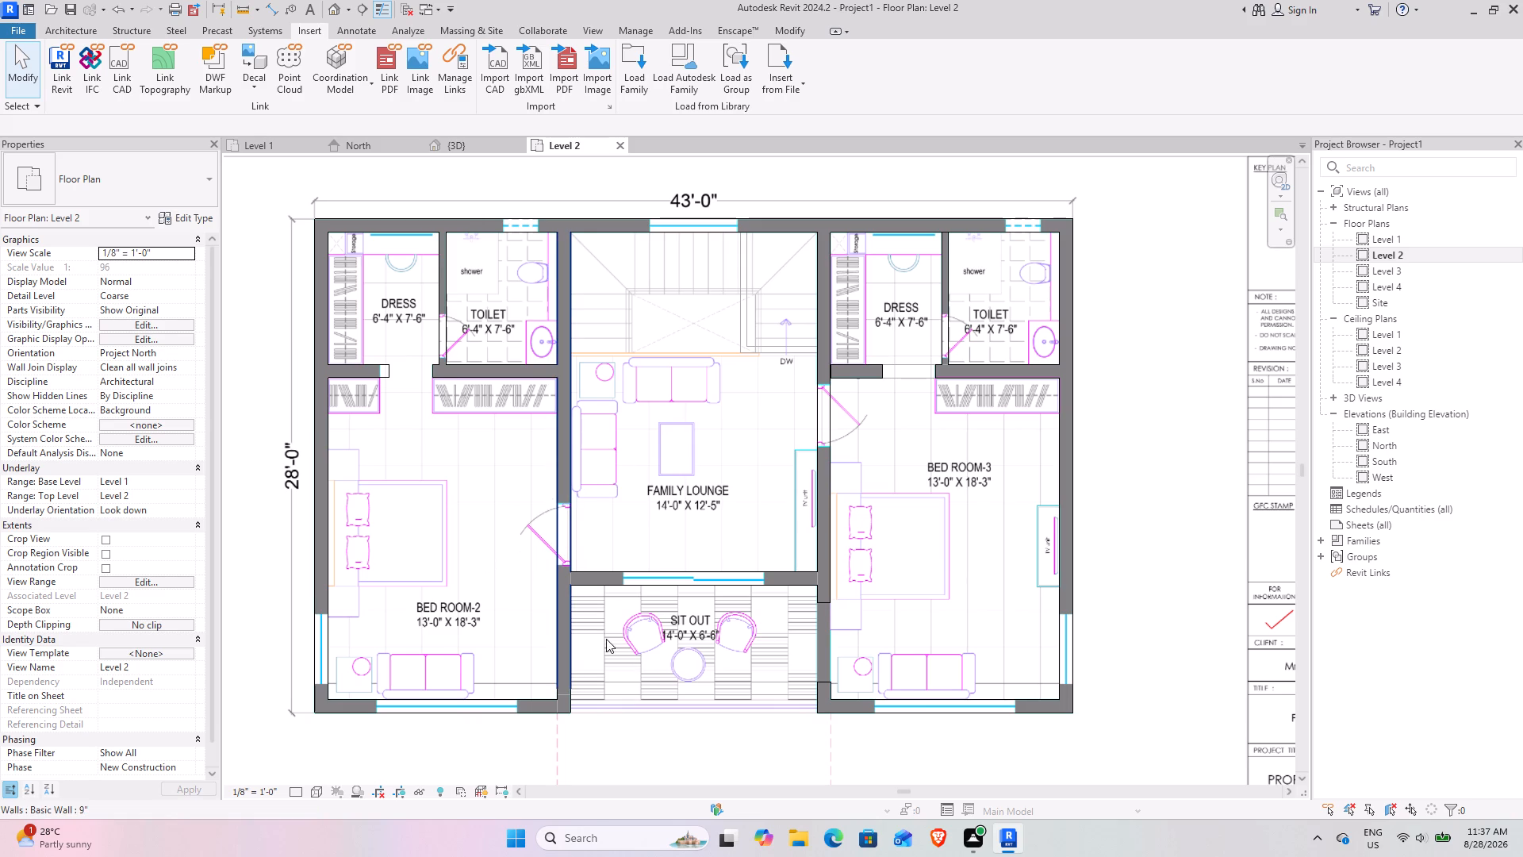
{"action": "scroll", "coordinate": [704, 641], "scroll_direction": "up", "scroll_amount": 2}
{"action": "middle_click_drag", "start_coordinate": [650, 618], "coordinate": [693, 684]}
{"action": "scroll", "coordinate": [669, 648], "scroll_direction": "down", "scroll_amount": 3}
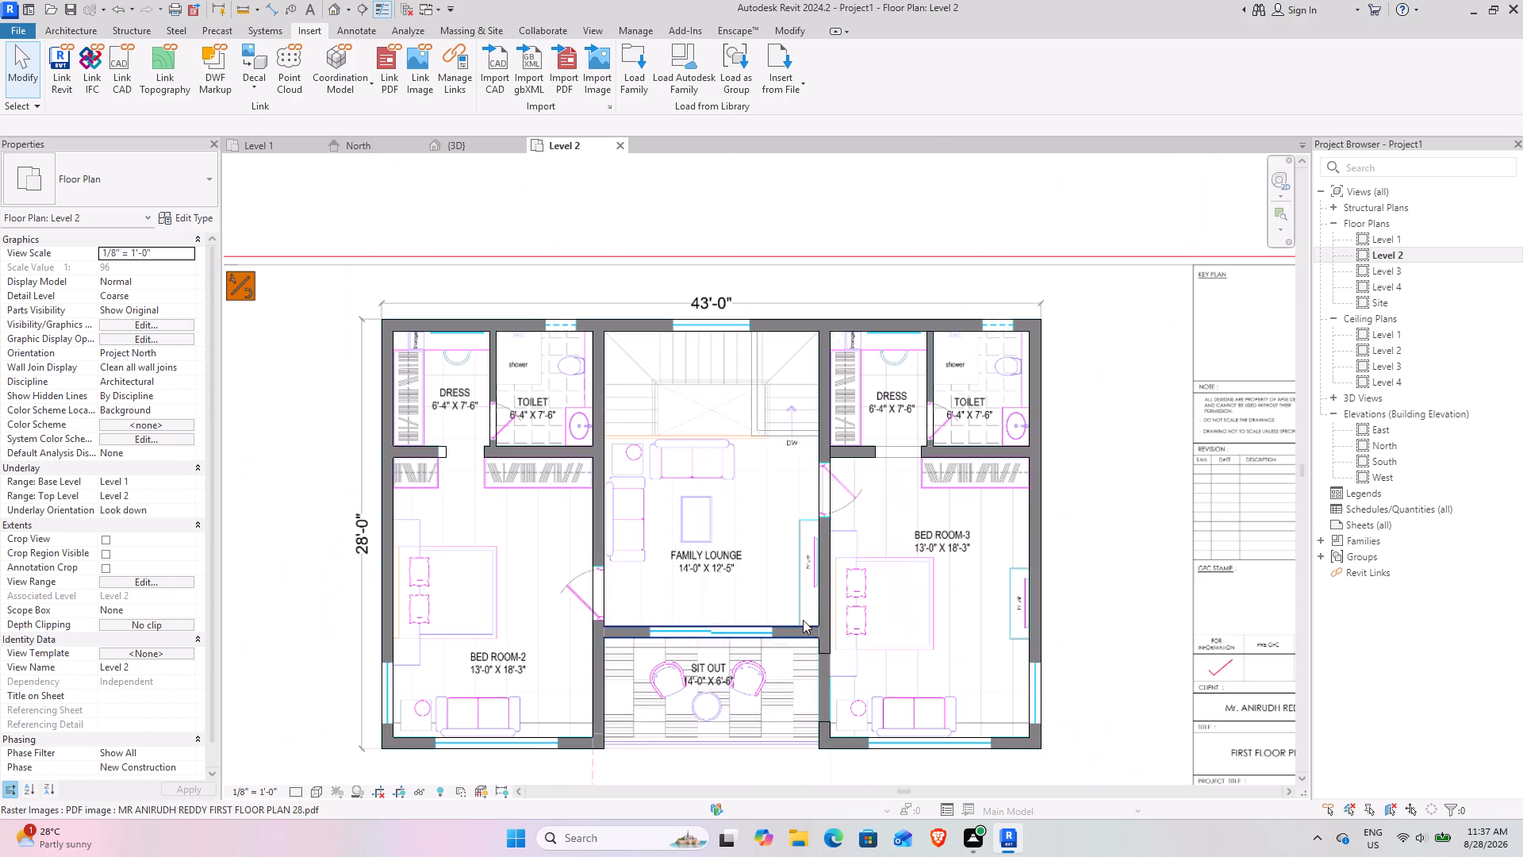
Examine the family lounge, sit-out, staircase and Bed Room-3 walls on the Level 2 plan against the underlying PDF.
{"action": "middle_click_drag", "start_coordinate": [803, 618], "coordinate": [626, 624]}
{"action": "scroll", "coordinate": [609, 617], "scroll_direction": "up", "scroll_amount": 2}
{"action": "middle_click_drag", "start_coordinate": [531, 628], "coordinate": [630, 584]}
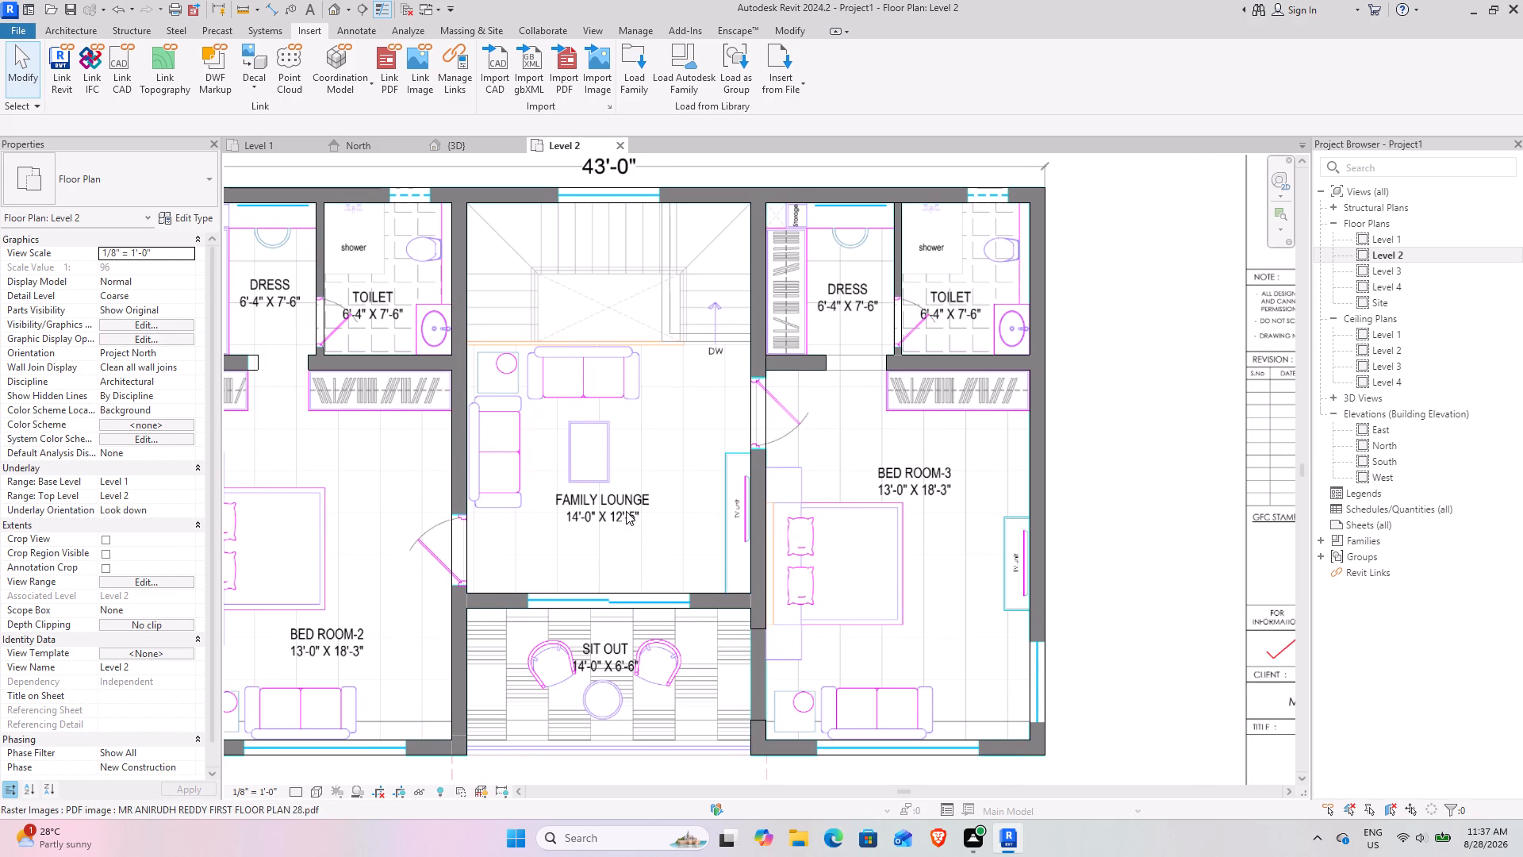
{"action": "scroll", "coordinate": [574, 474], "scroll_direction": "down", "scroll_amount": 3}
{"action": "middle_click_drag", "start_coordinate": [565, 432], "coordinate": [563, 339]}
{"action": "scroll", "coordinate": [565, 442], "scroll_direction": "up", "scroll_amount": 2}
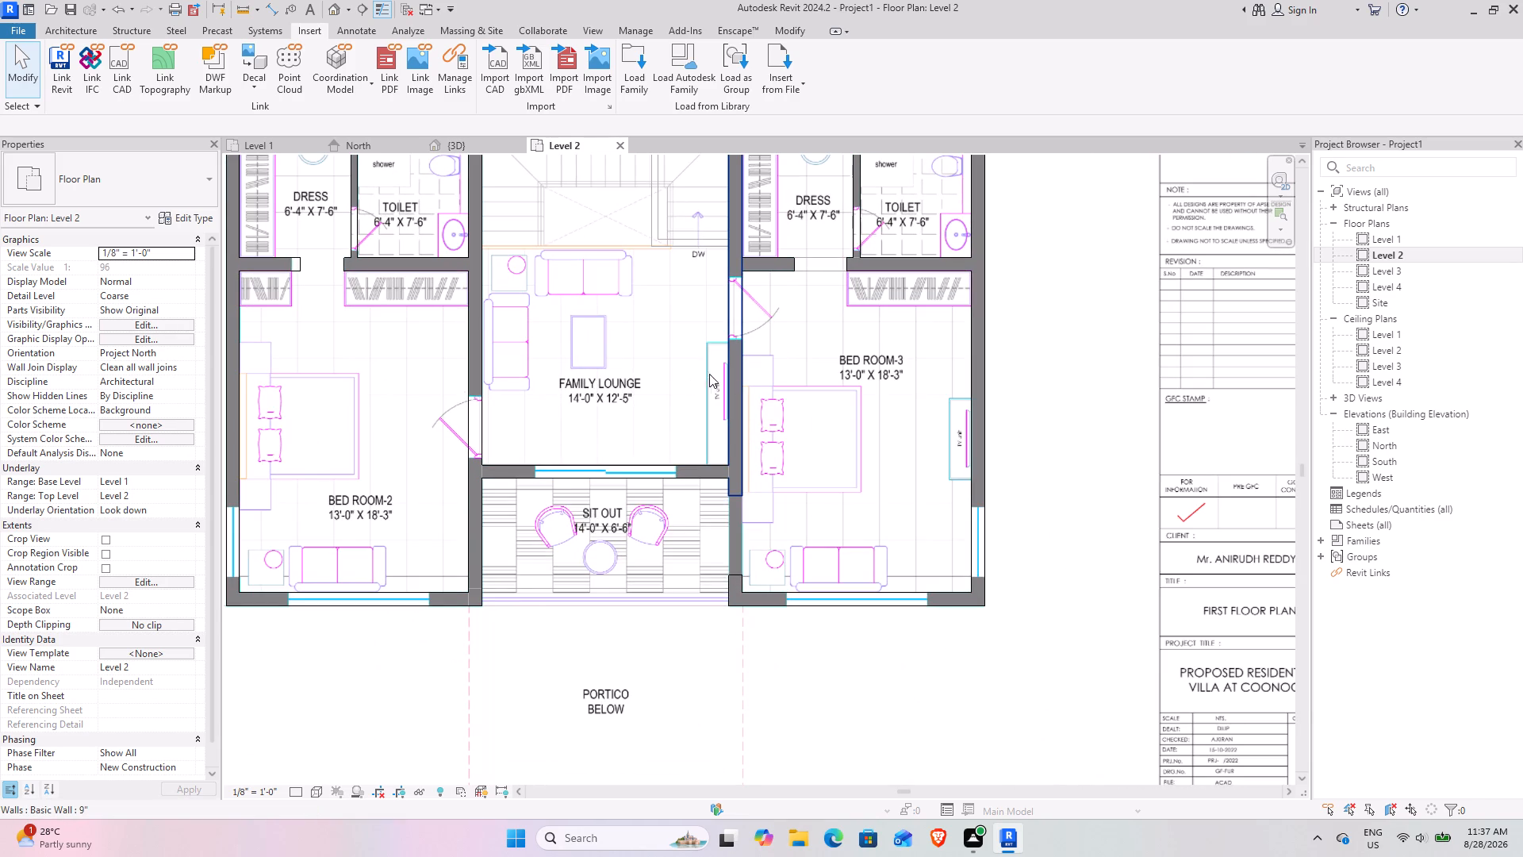
{"action": "middle_click_drag", "start_coordinate": [589, 344], "coordinate": [600, 503]}
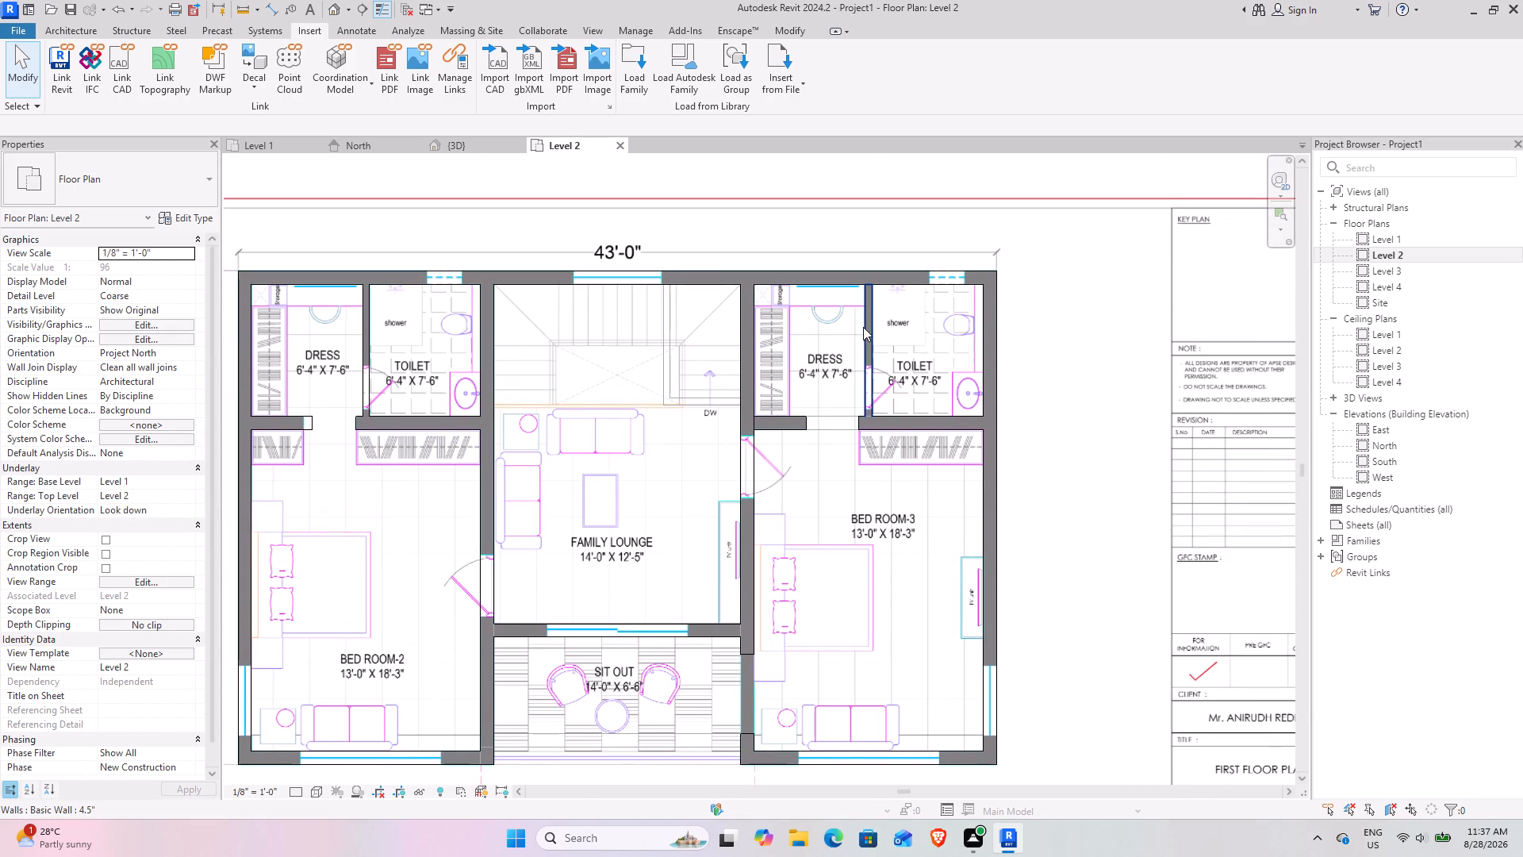
{"action": "scroll", "coordinate": [582, 539], "scroll_direction": "up", "scroll_amount": 2}
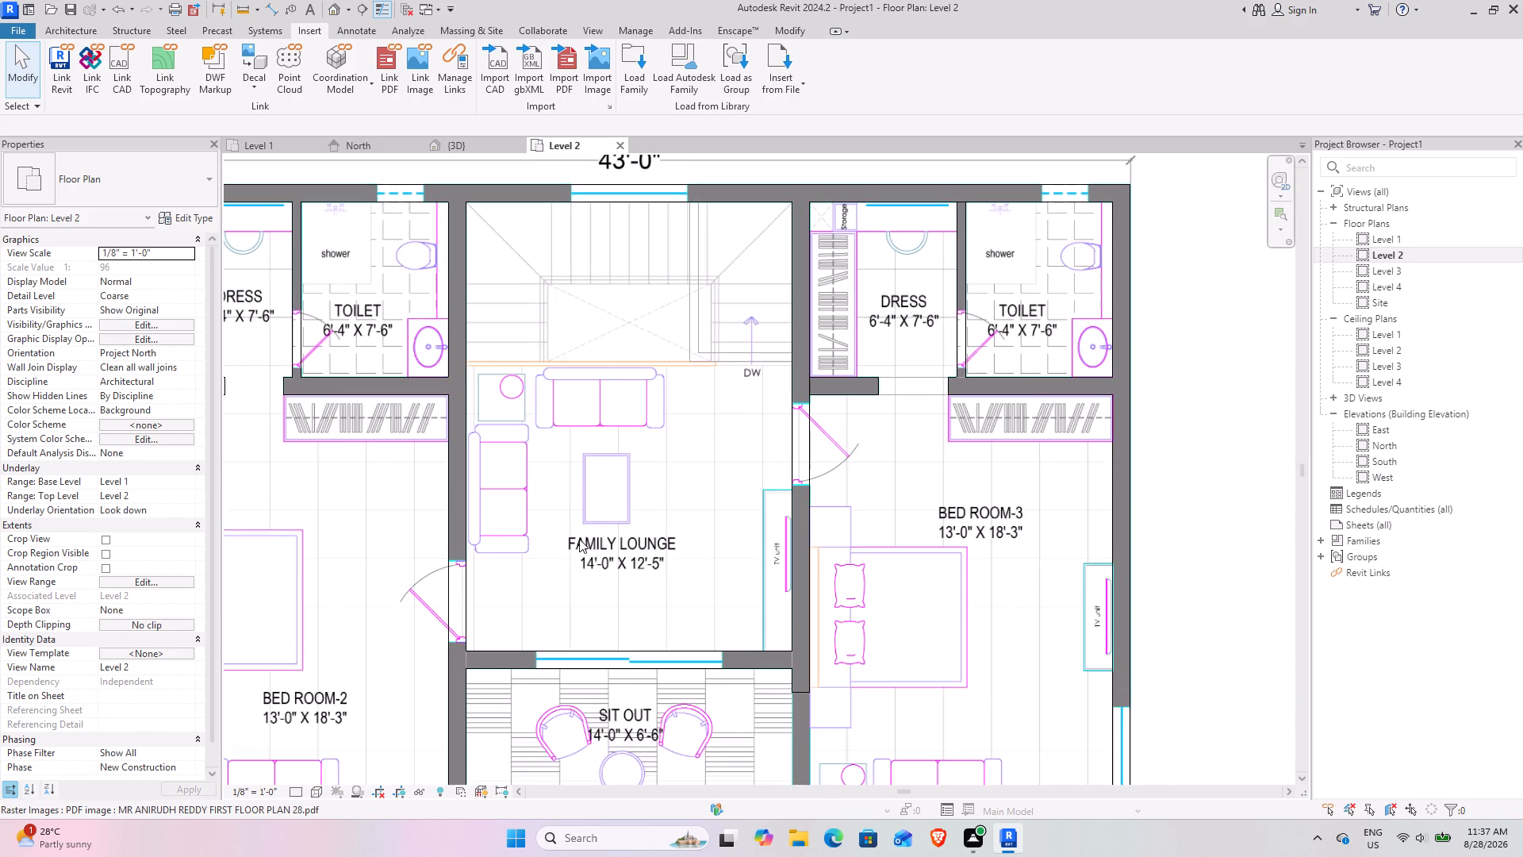
{"action": "middle_click_drag", "start_coordinate": [579, 536], "coordinate": [679, 410]}
{"action": "scroll", "coordinate": [670, 403], "scroll_direction": "down", "scroll_amount": 2}
{"action": "middle_click_drag", "start_coordinate": [708, 360], "coordinate": [658, 421]}
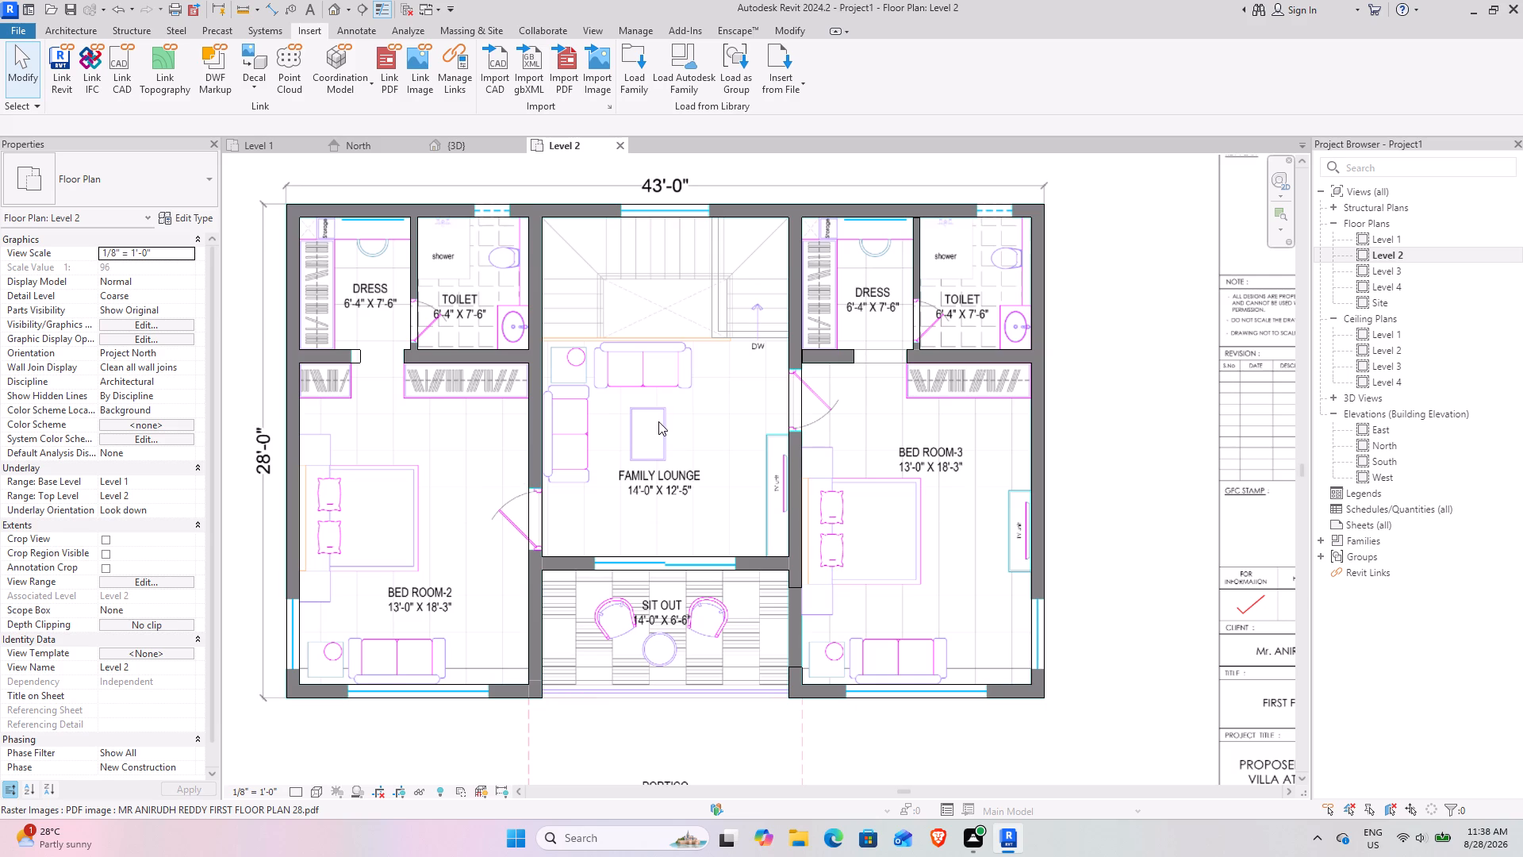
{"action": "middle_click_drag", "start_coordinate": [673, 336], "coordinate": [685, 386]}
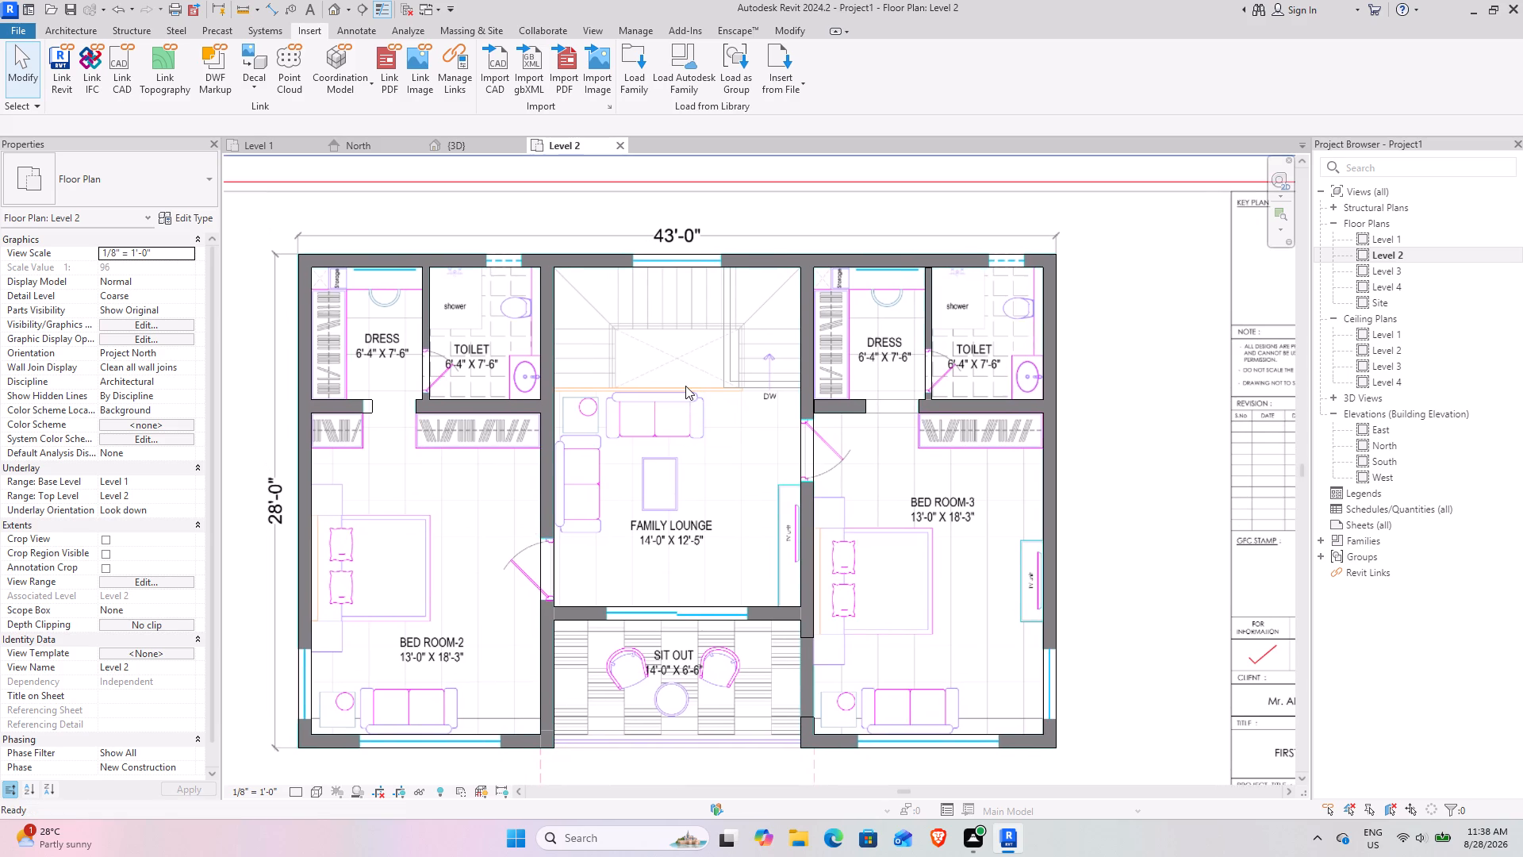
{"action": "scroll", "coordinate": [685, 386], "scroll_direction": "down", "scroll_amount": 2}
{"action": "middle_click_drag", "start_coordinate": [705, 405], "coordinate": [661, 330]}
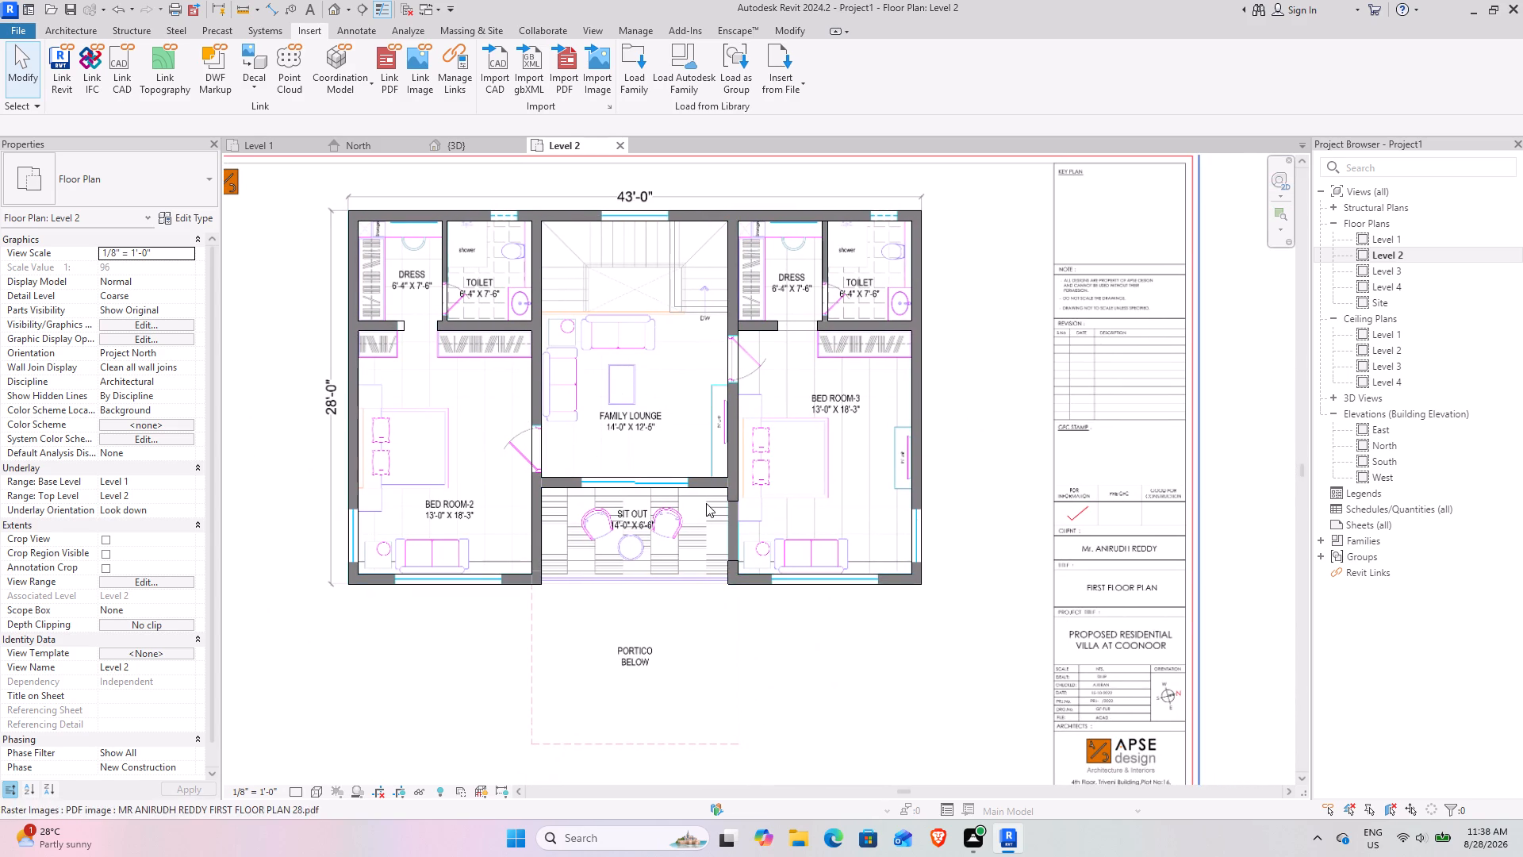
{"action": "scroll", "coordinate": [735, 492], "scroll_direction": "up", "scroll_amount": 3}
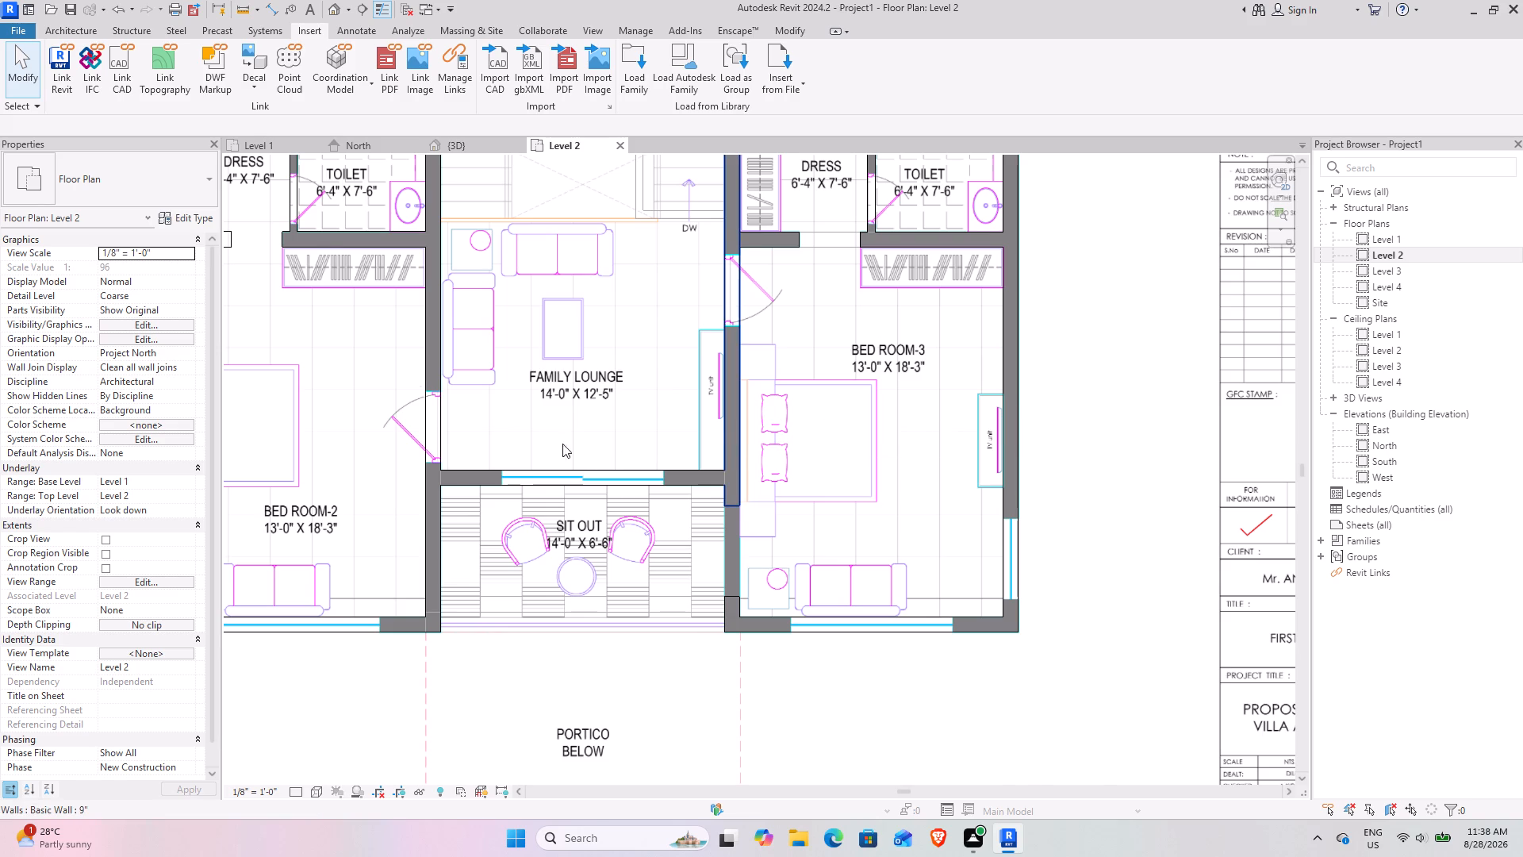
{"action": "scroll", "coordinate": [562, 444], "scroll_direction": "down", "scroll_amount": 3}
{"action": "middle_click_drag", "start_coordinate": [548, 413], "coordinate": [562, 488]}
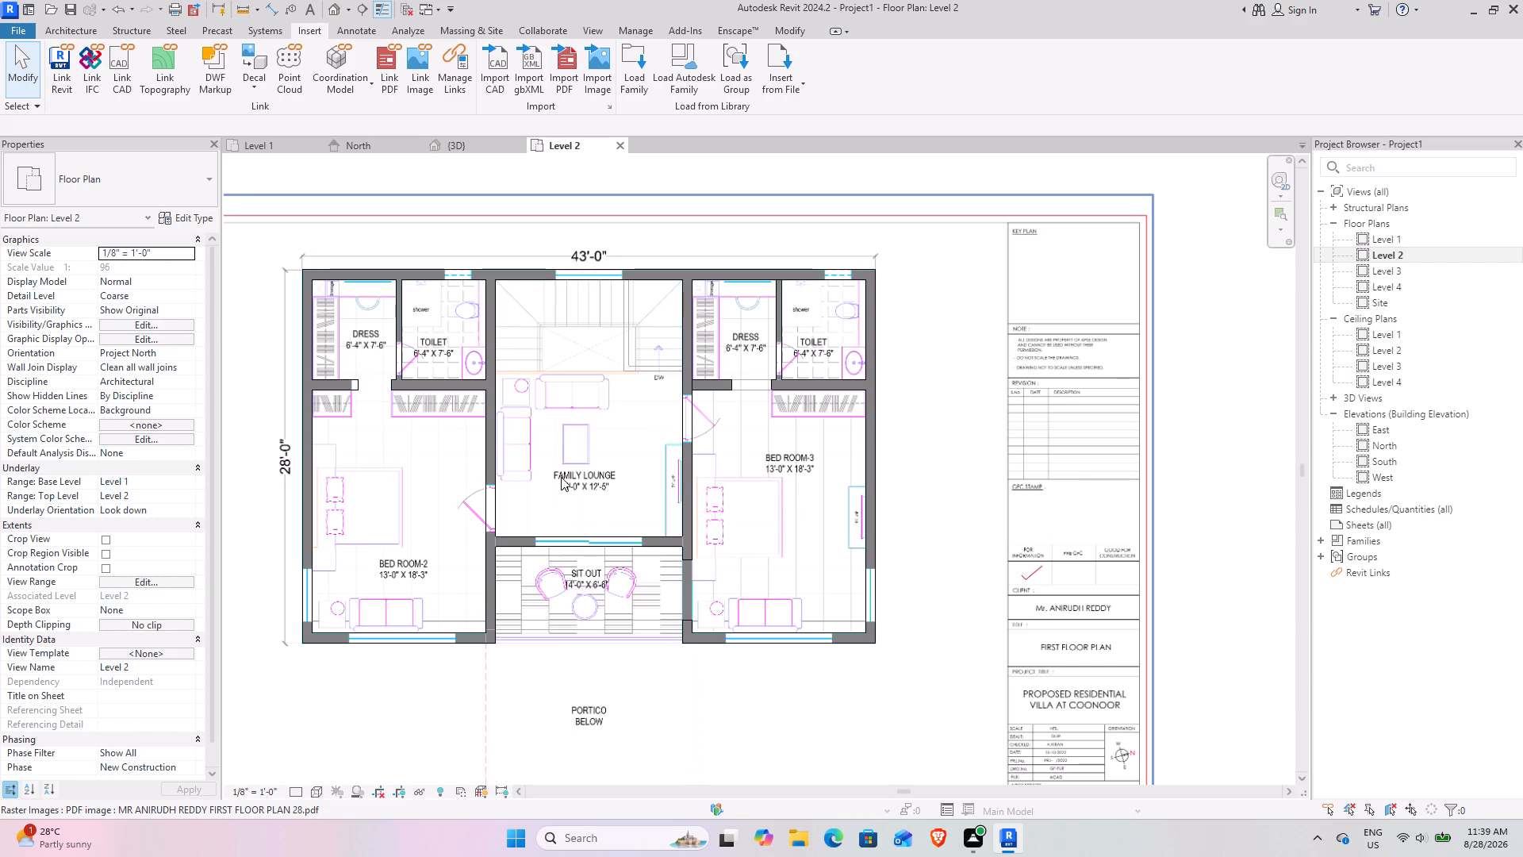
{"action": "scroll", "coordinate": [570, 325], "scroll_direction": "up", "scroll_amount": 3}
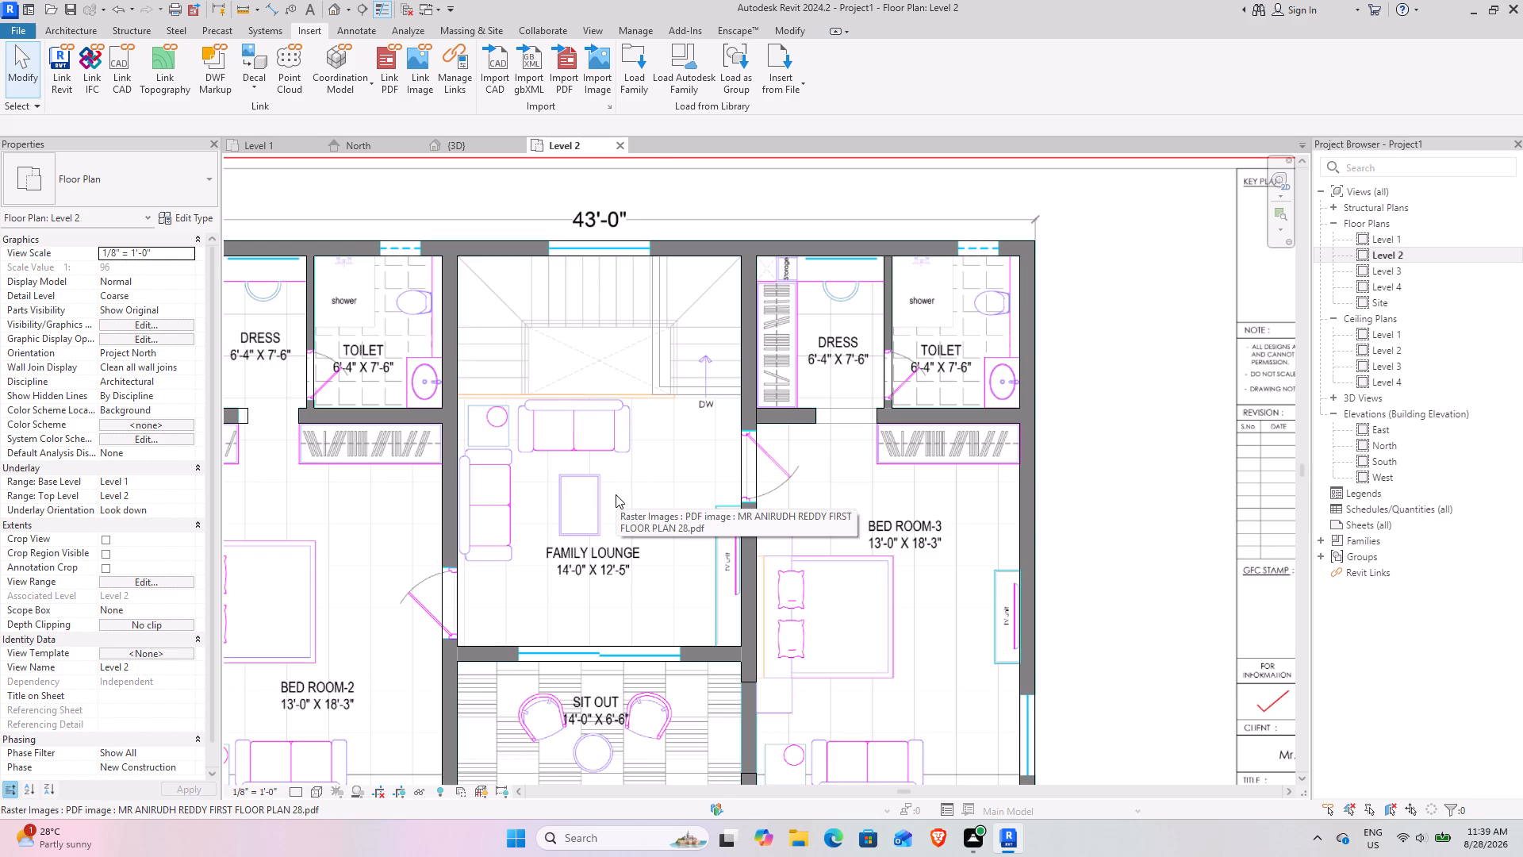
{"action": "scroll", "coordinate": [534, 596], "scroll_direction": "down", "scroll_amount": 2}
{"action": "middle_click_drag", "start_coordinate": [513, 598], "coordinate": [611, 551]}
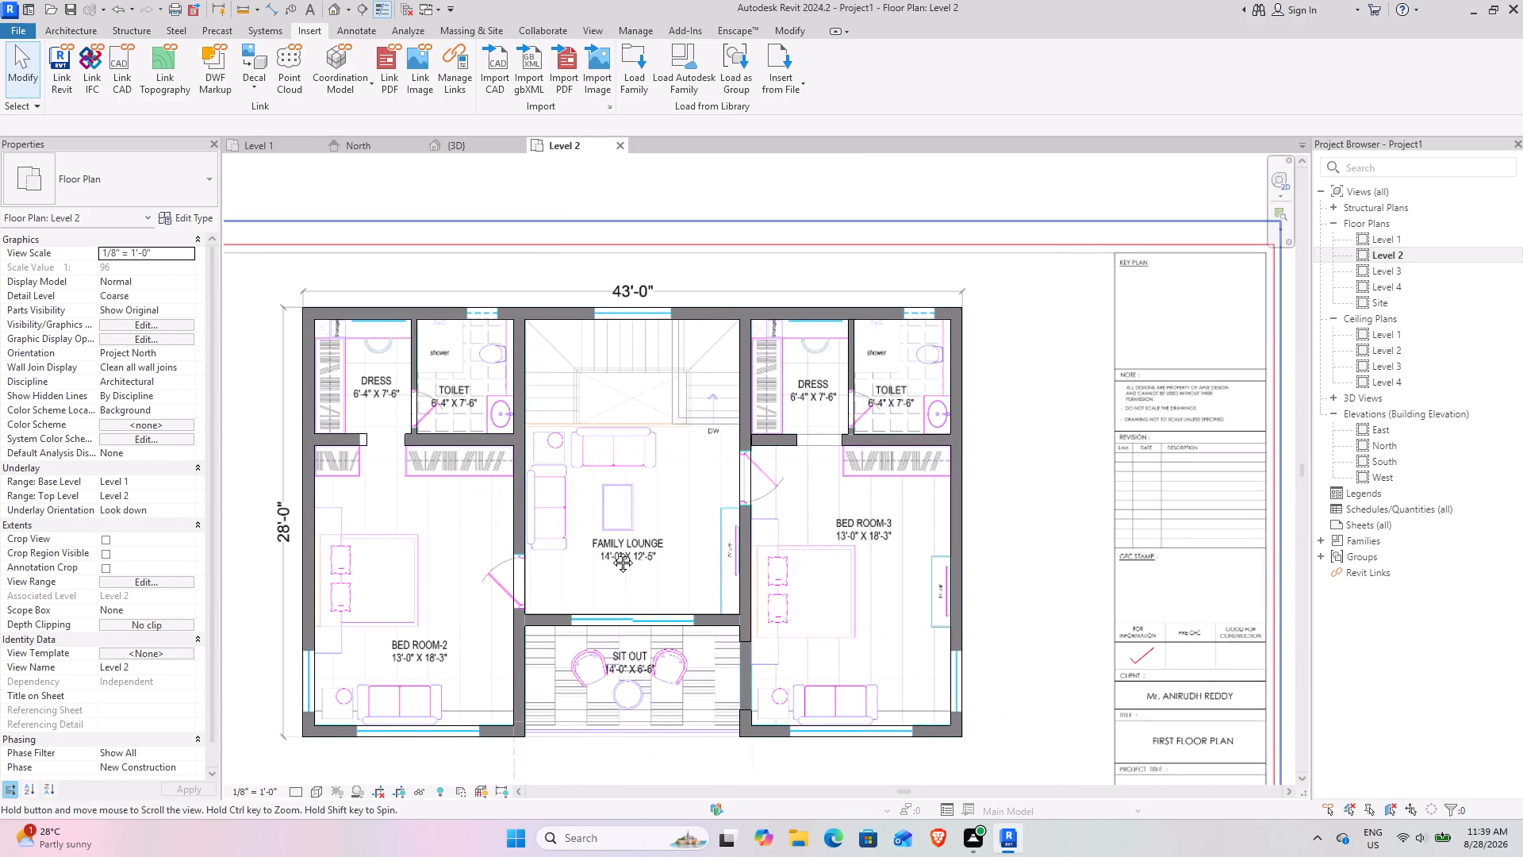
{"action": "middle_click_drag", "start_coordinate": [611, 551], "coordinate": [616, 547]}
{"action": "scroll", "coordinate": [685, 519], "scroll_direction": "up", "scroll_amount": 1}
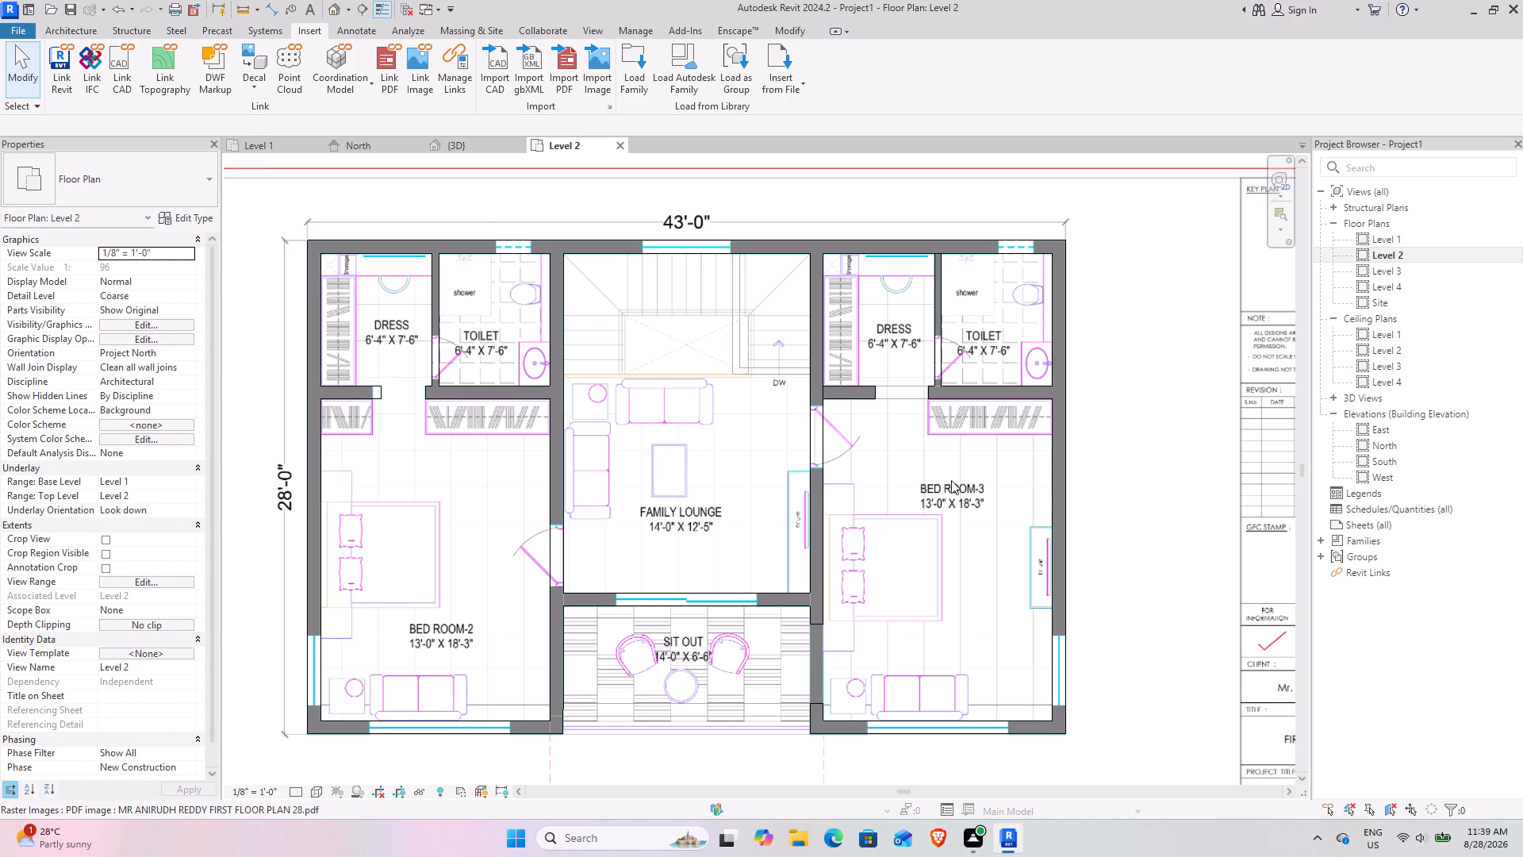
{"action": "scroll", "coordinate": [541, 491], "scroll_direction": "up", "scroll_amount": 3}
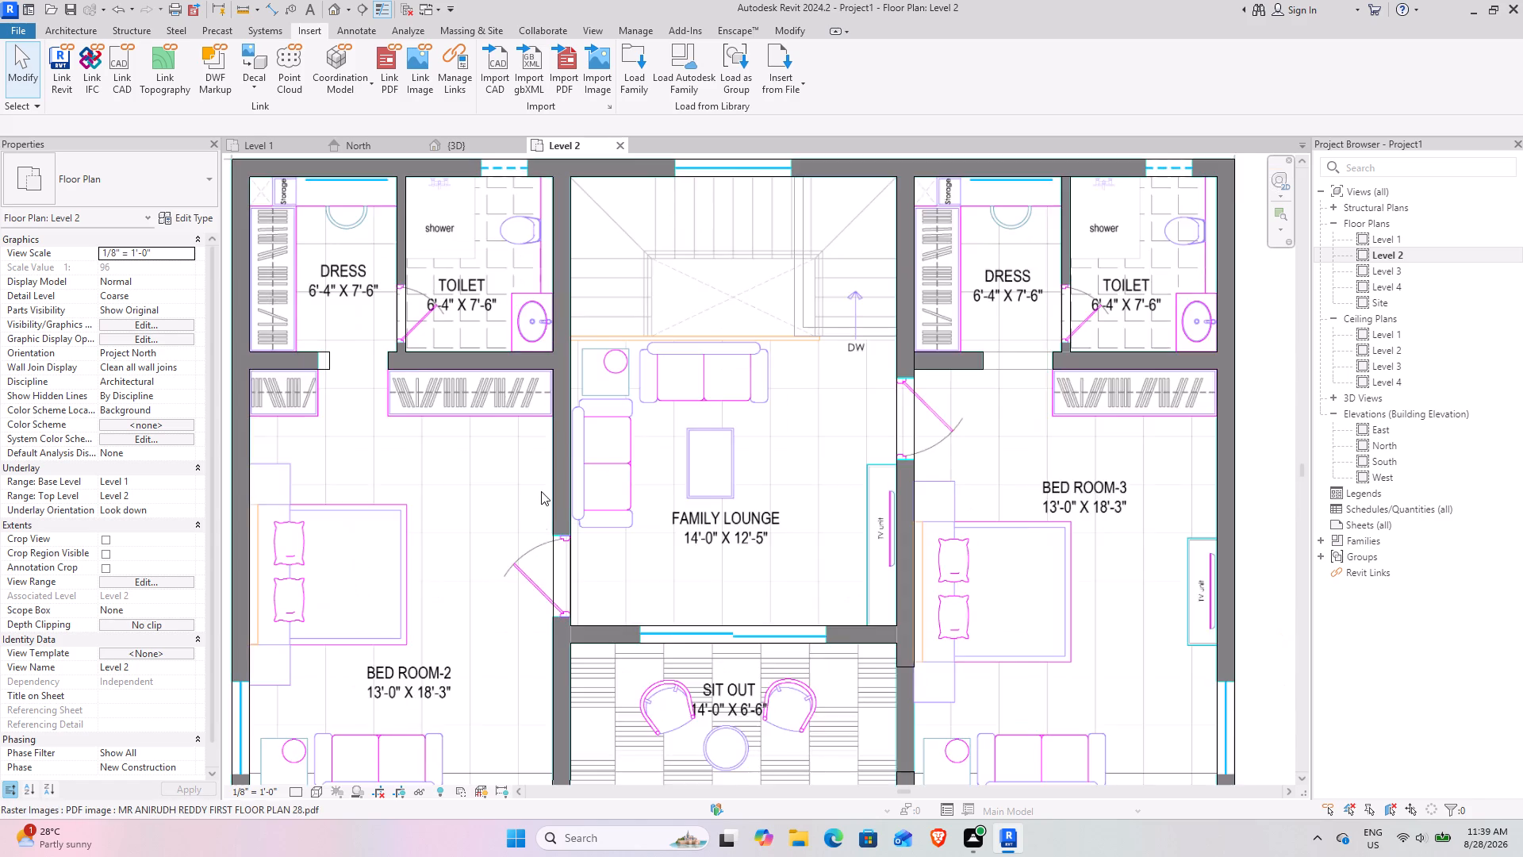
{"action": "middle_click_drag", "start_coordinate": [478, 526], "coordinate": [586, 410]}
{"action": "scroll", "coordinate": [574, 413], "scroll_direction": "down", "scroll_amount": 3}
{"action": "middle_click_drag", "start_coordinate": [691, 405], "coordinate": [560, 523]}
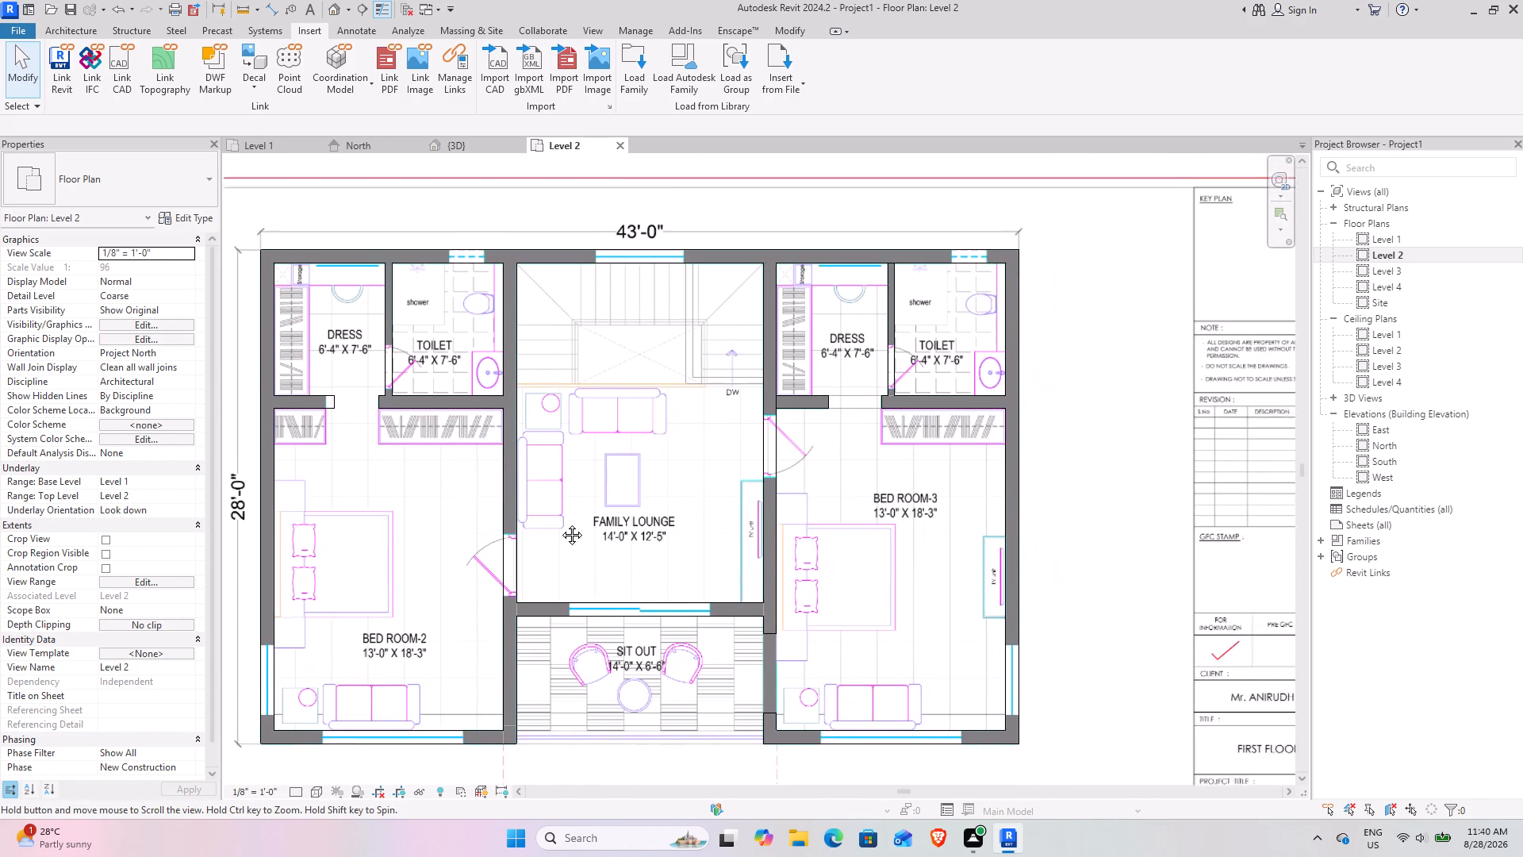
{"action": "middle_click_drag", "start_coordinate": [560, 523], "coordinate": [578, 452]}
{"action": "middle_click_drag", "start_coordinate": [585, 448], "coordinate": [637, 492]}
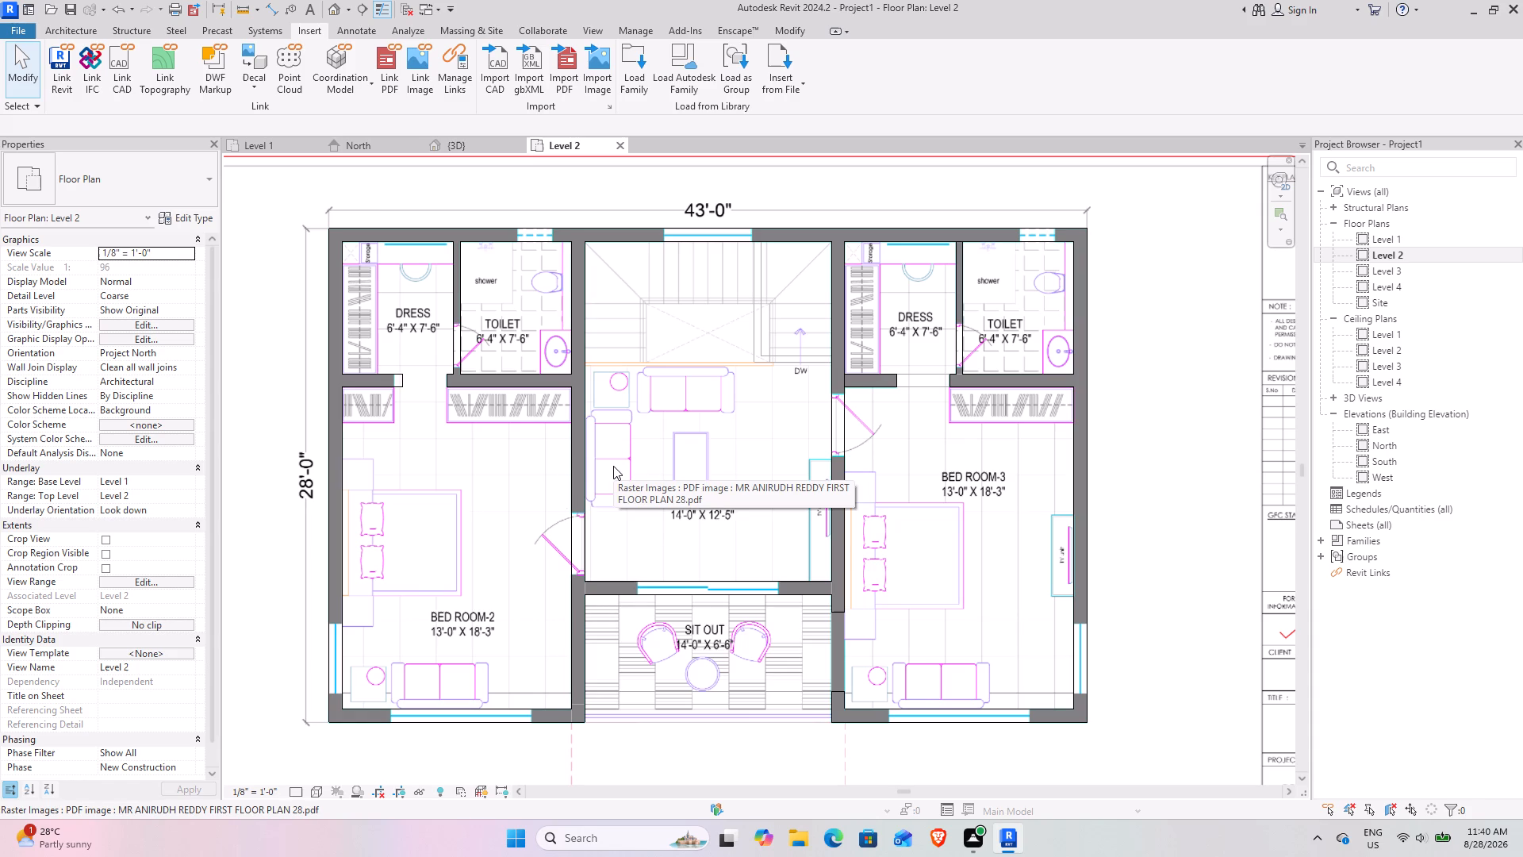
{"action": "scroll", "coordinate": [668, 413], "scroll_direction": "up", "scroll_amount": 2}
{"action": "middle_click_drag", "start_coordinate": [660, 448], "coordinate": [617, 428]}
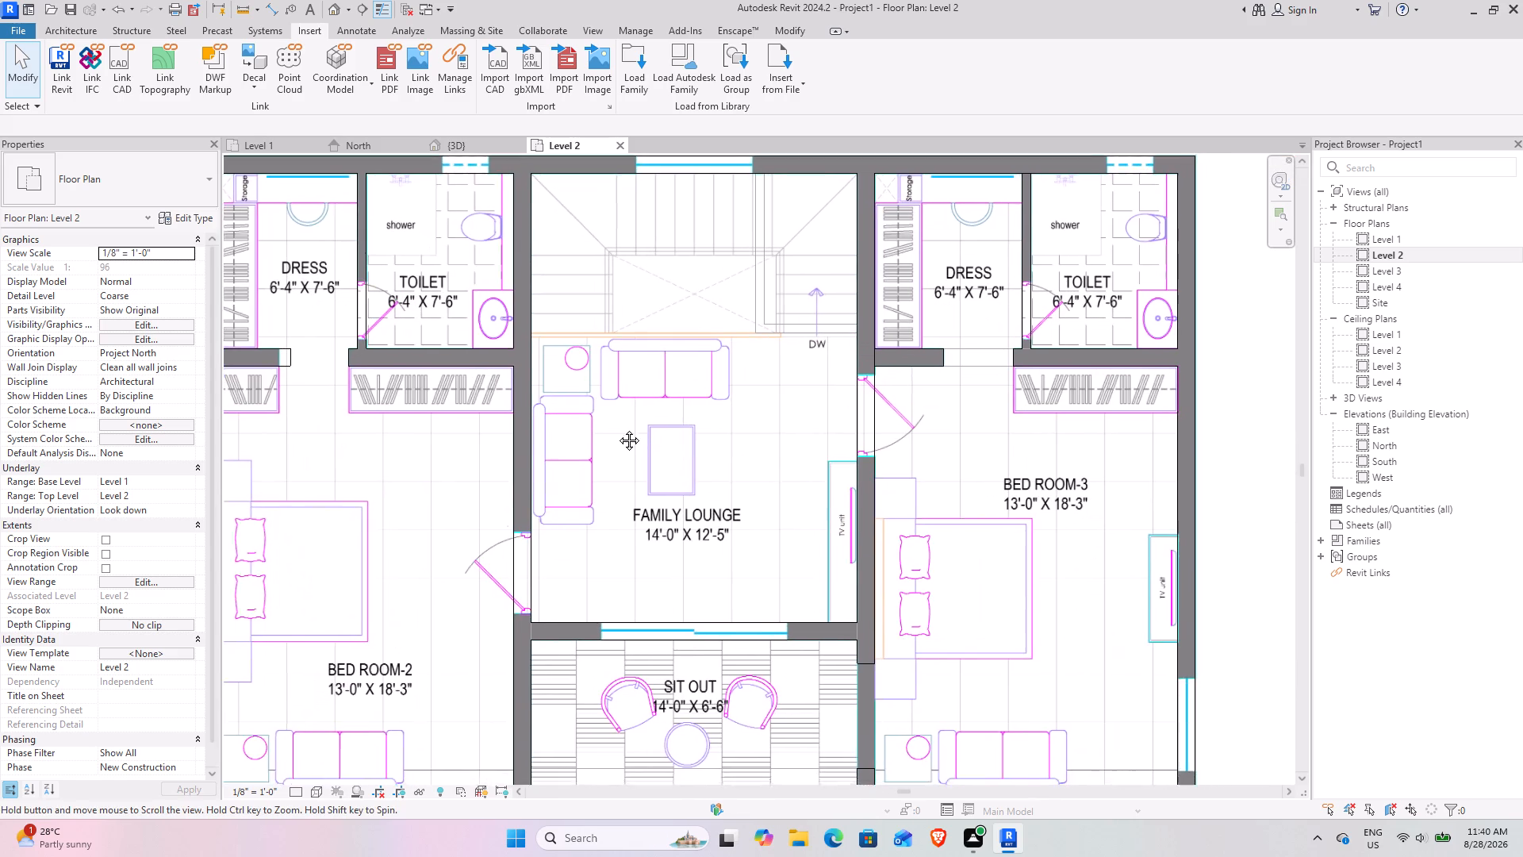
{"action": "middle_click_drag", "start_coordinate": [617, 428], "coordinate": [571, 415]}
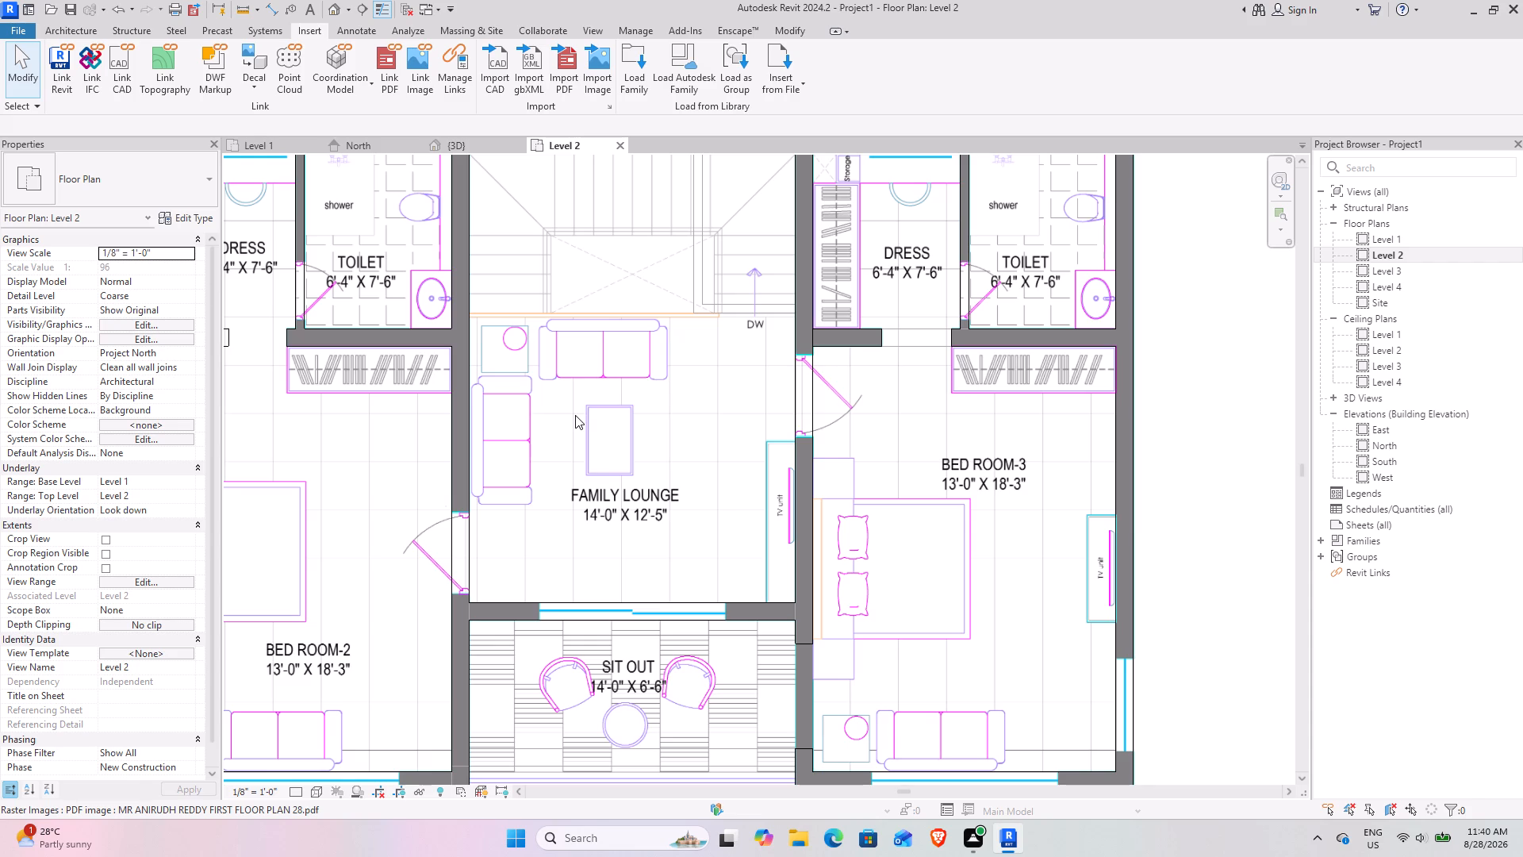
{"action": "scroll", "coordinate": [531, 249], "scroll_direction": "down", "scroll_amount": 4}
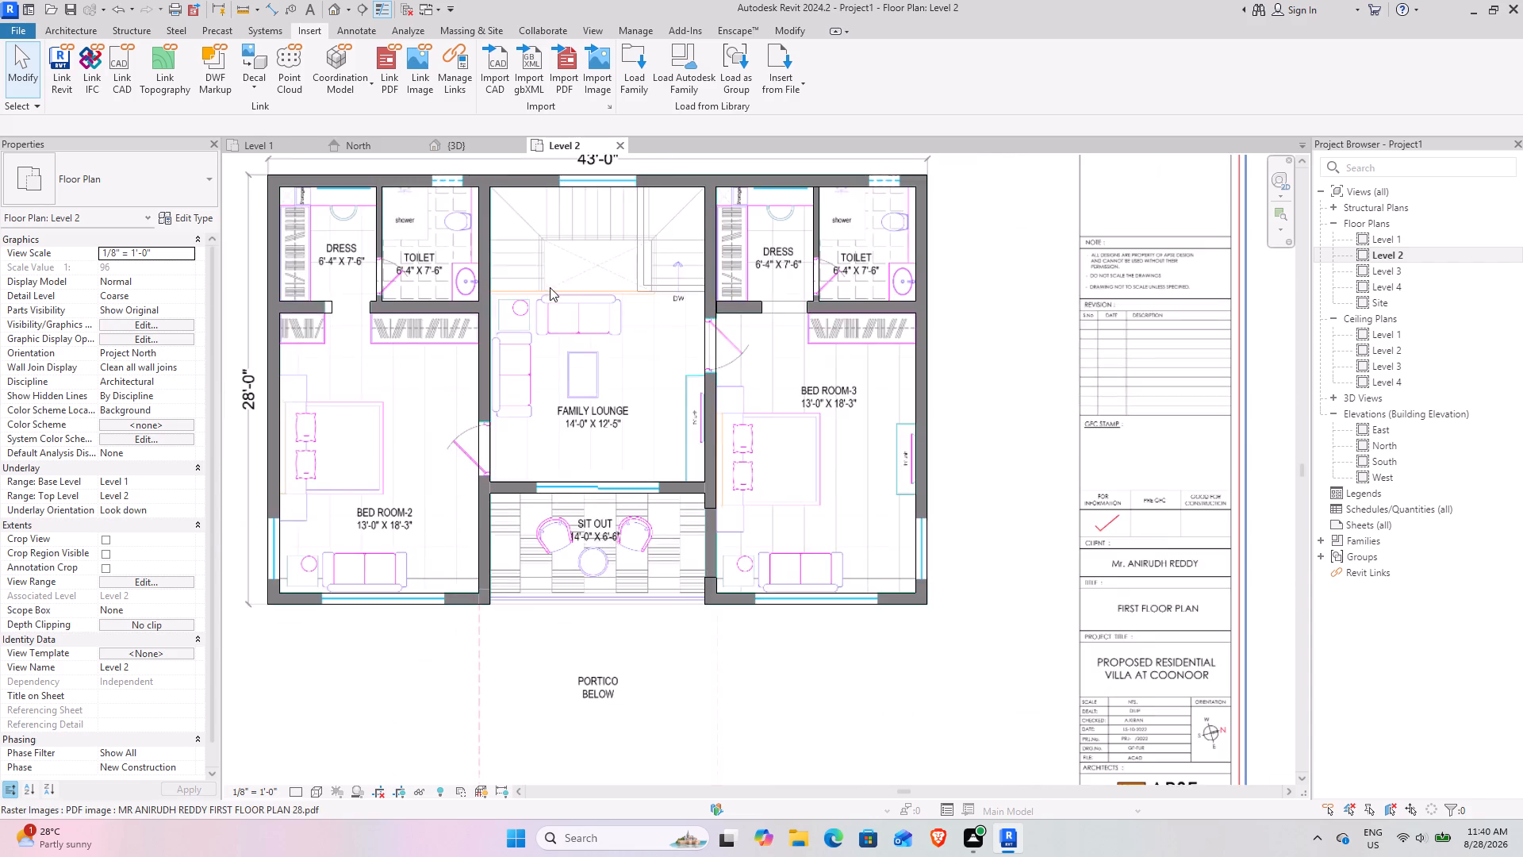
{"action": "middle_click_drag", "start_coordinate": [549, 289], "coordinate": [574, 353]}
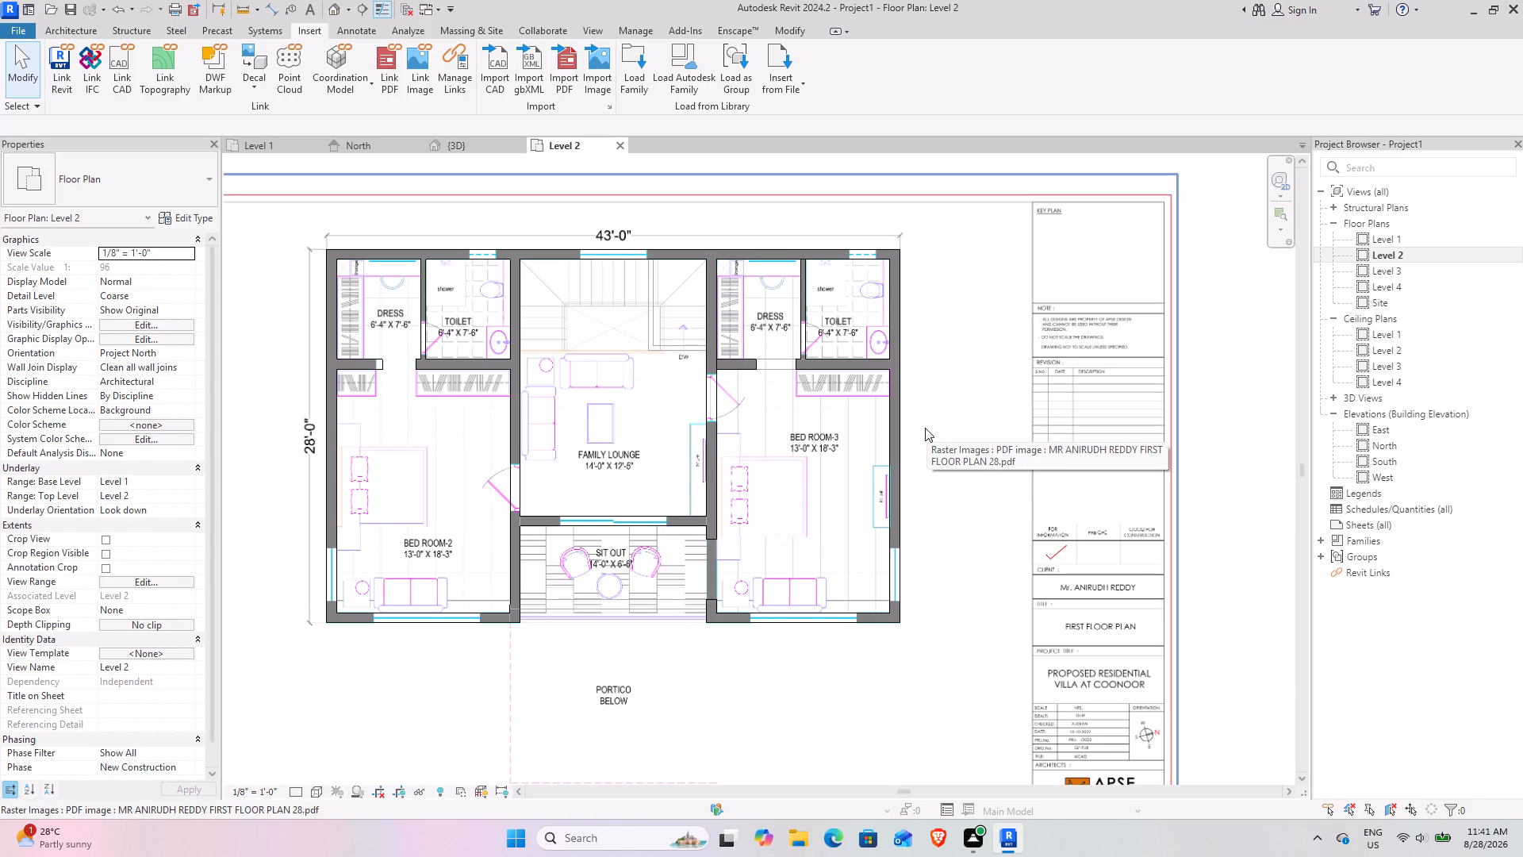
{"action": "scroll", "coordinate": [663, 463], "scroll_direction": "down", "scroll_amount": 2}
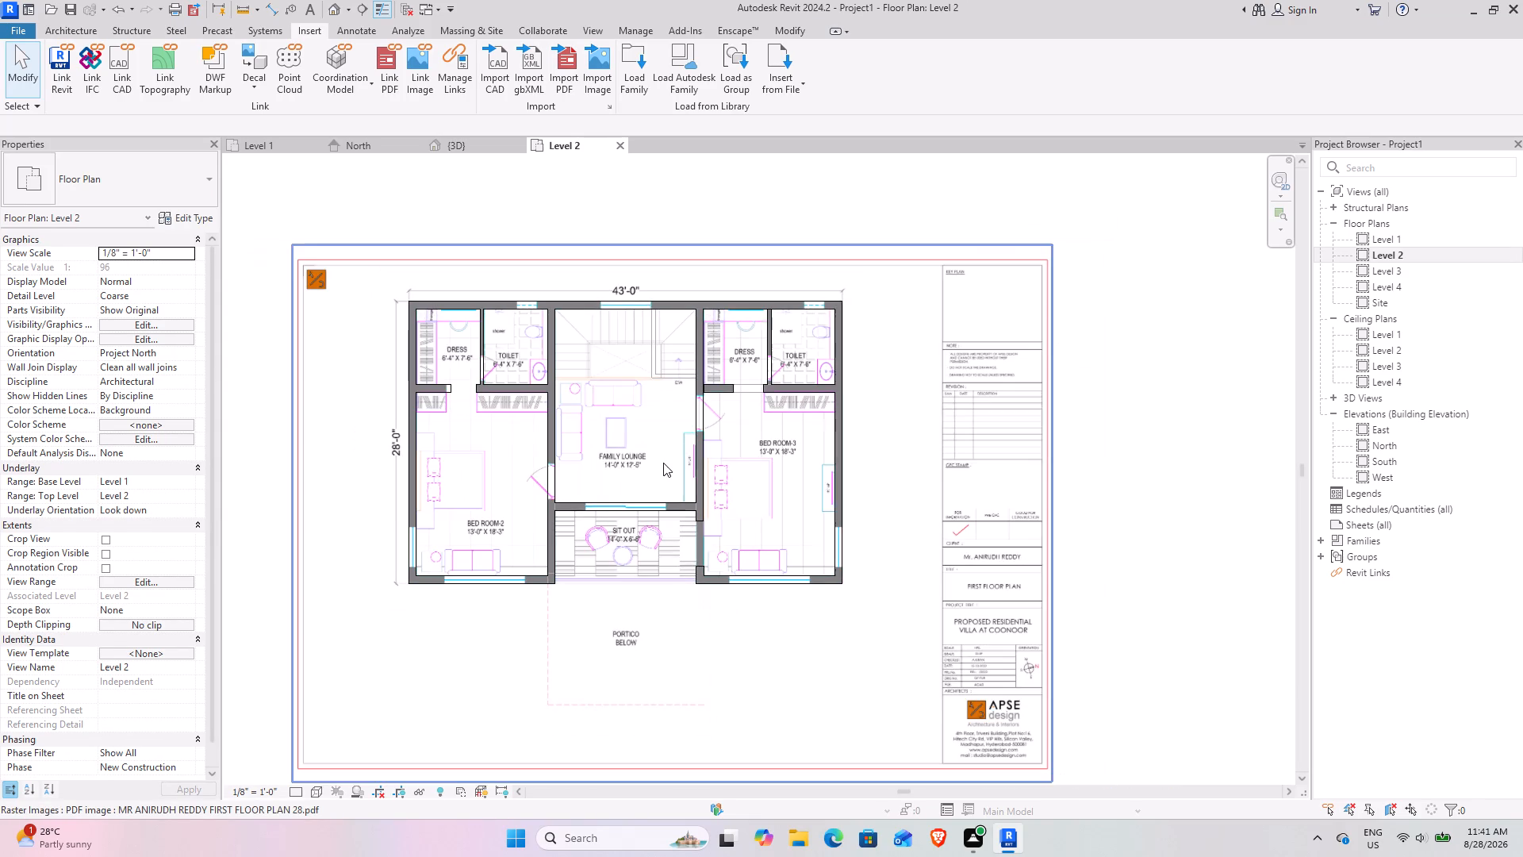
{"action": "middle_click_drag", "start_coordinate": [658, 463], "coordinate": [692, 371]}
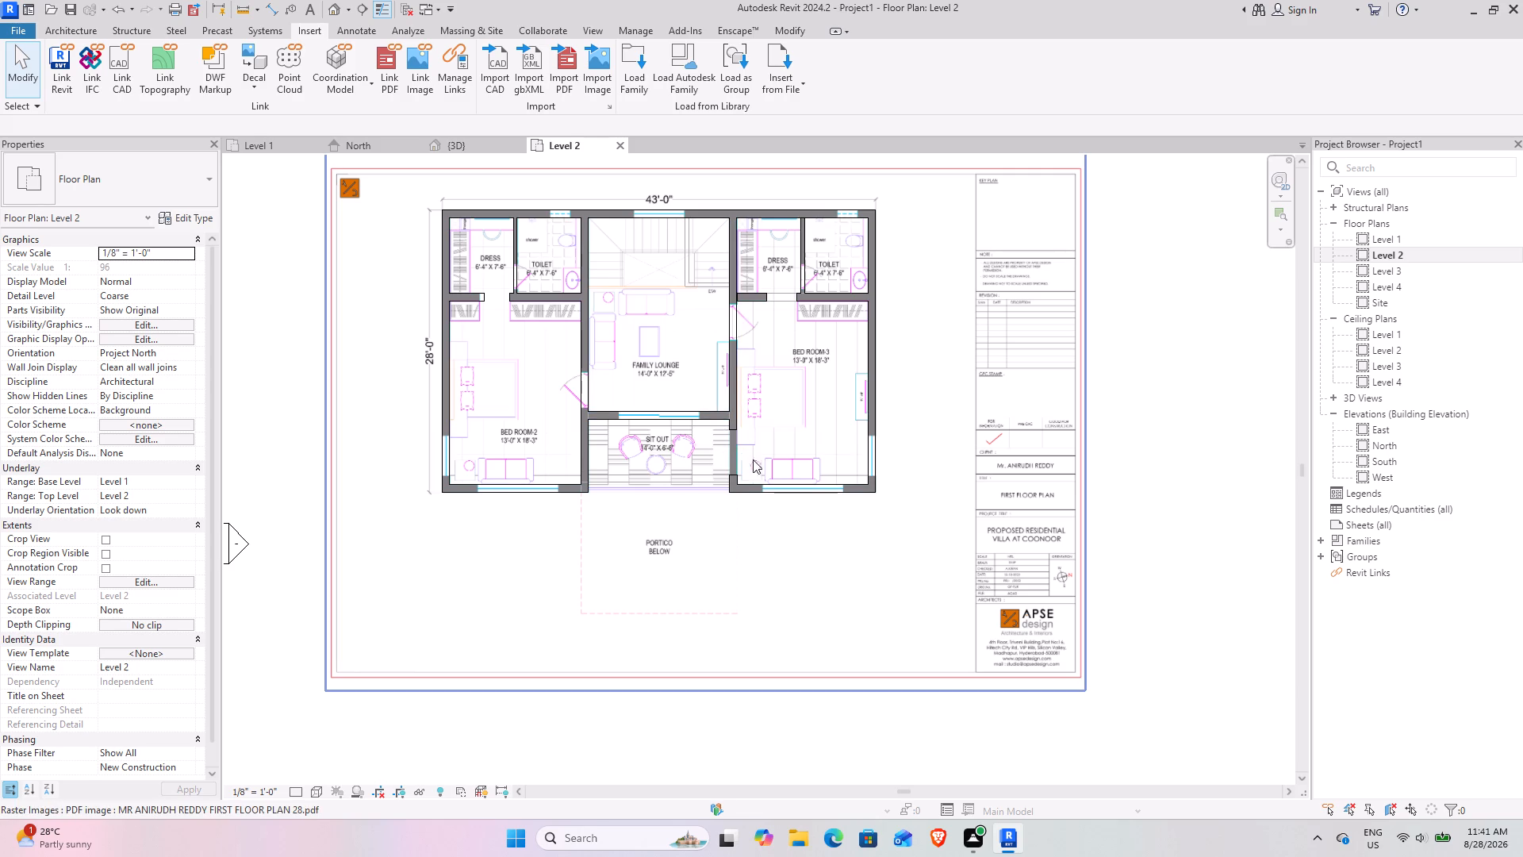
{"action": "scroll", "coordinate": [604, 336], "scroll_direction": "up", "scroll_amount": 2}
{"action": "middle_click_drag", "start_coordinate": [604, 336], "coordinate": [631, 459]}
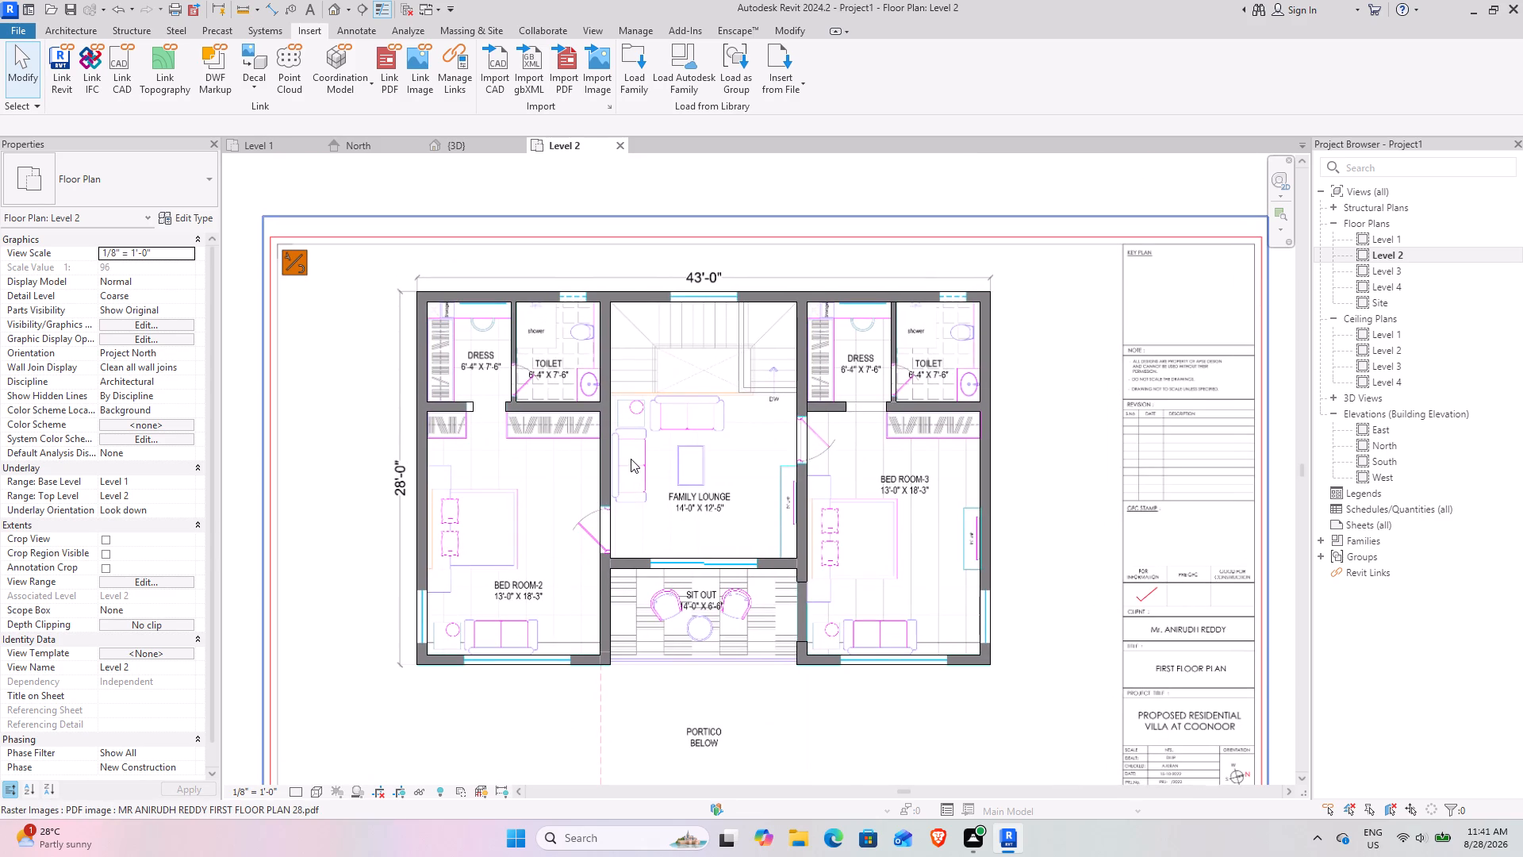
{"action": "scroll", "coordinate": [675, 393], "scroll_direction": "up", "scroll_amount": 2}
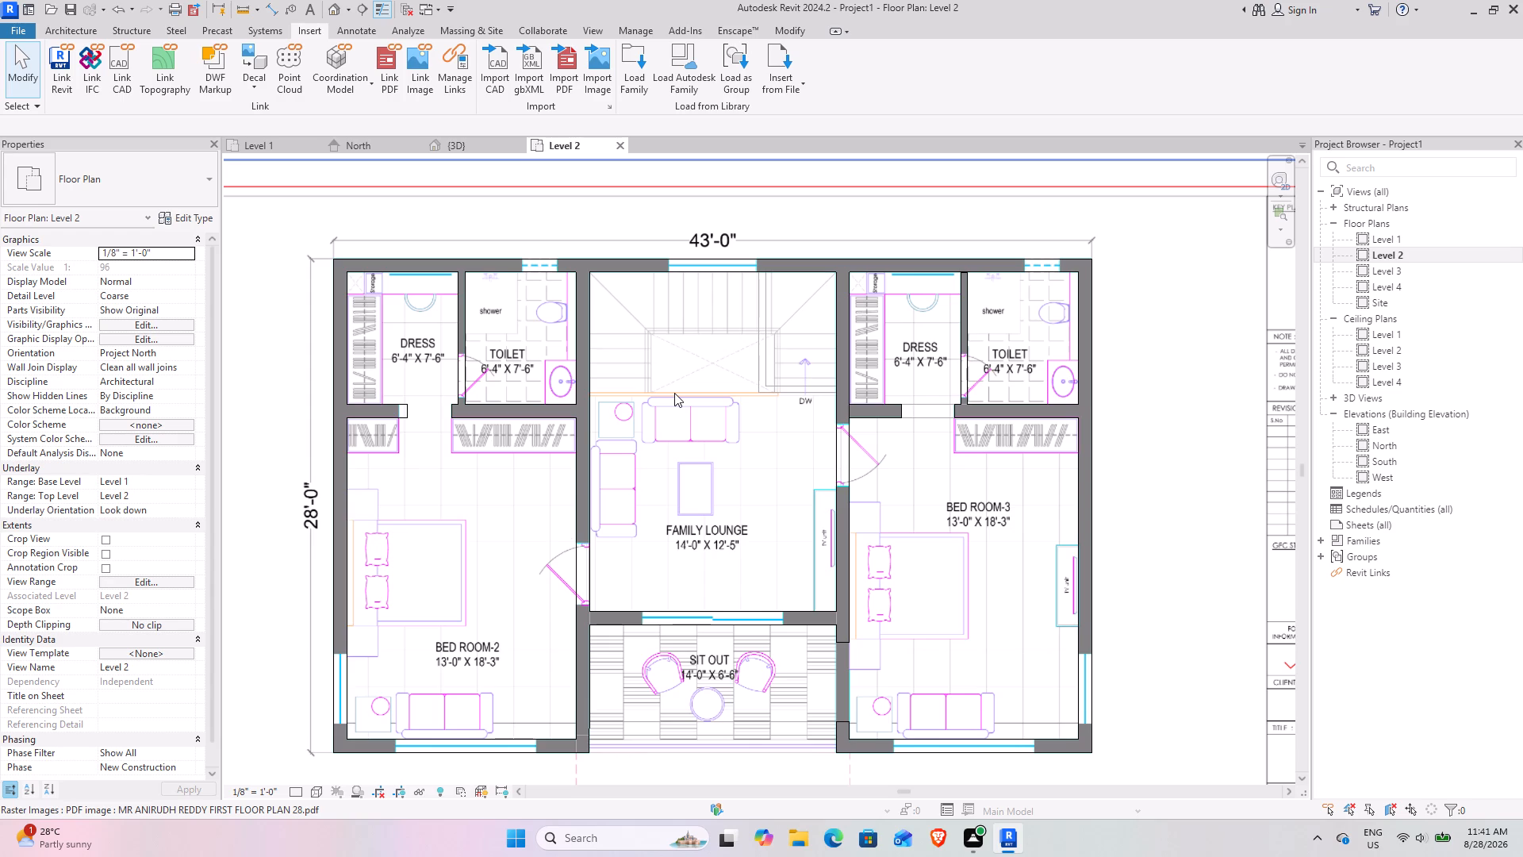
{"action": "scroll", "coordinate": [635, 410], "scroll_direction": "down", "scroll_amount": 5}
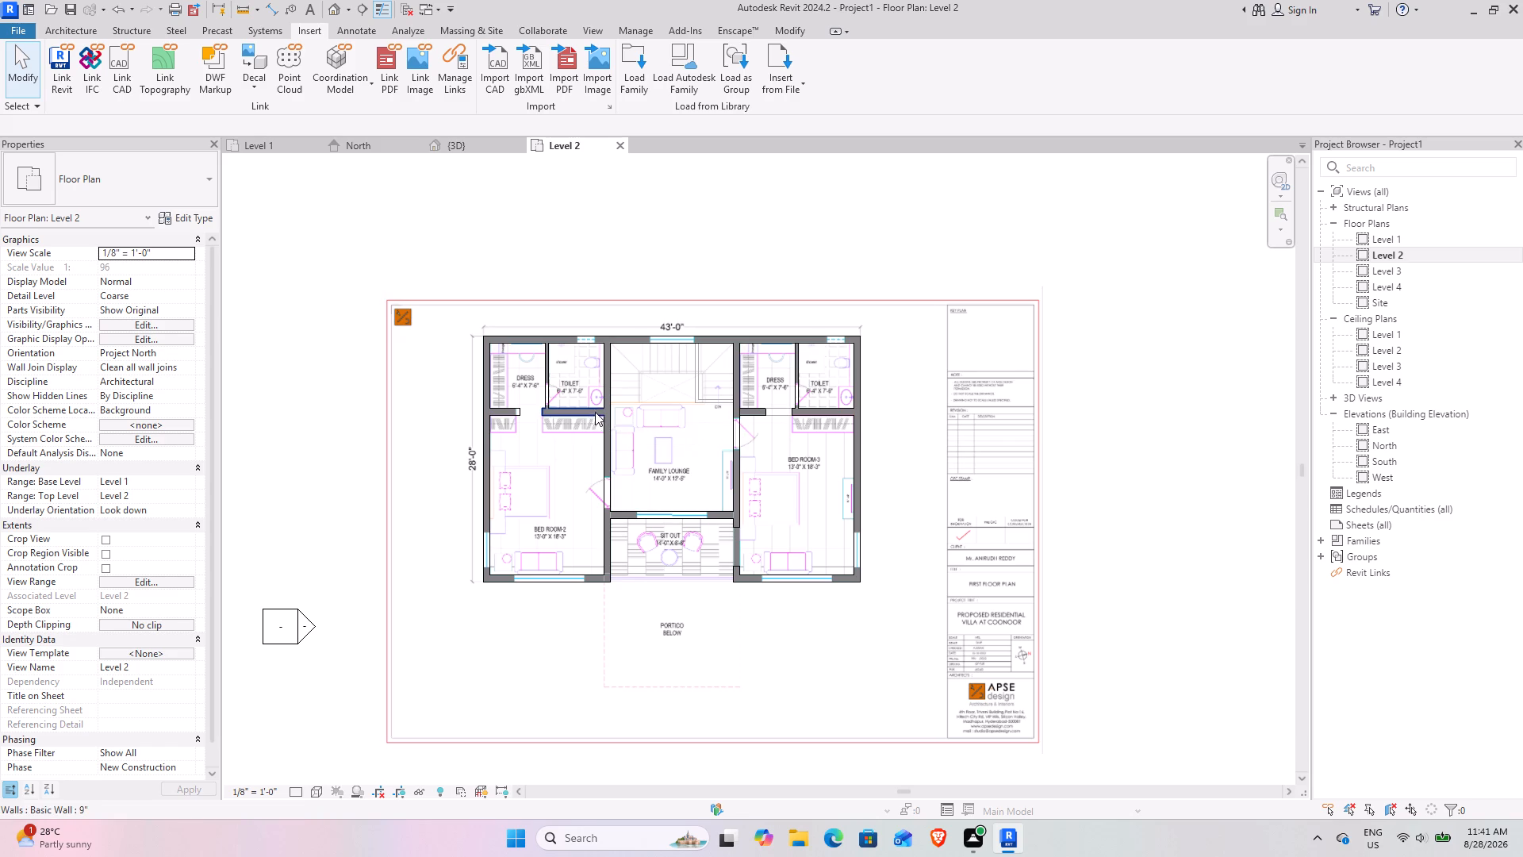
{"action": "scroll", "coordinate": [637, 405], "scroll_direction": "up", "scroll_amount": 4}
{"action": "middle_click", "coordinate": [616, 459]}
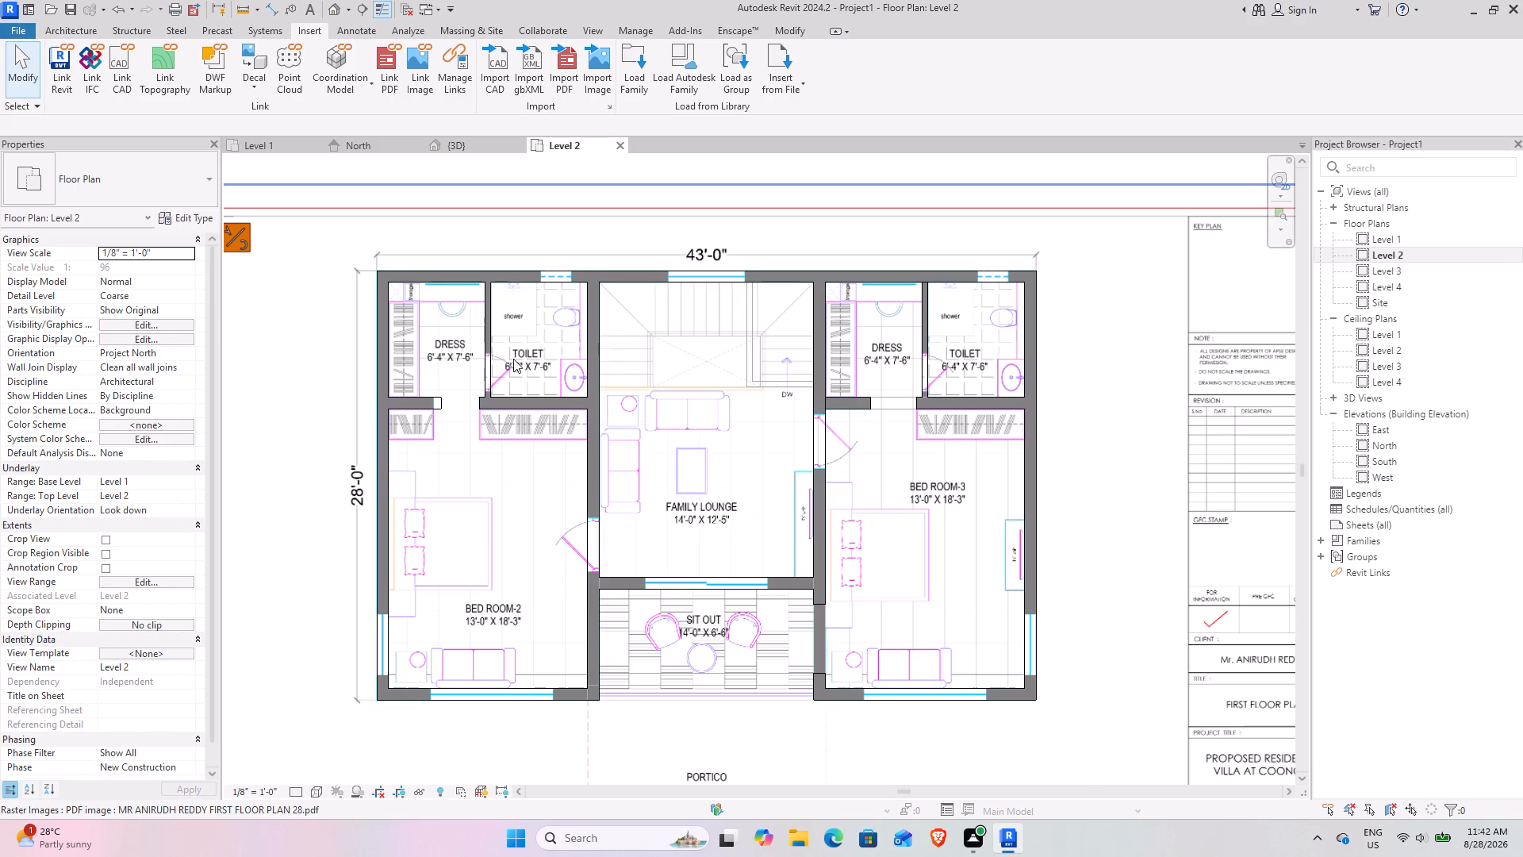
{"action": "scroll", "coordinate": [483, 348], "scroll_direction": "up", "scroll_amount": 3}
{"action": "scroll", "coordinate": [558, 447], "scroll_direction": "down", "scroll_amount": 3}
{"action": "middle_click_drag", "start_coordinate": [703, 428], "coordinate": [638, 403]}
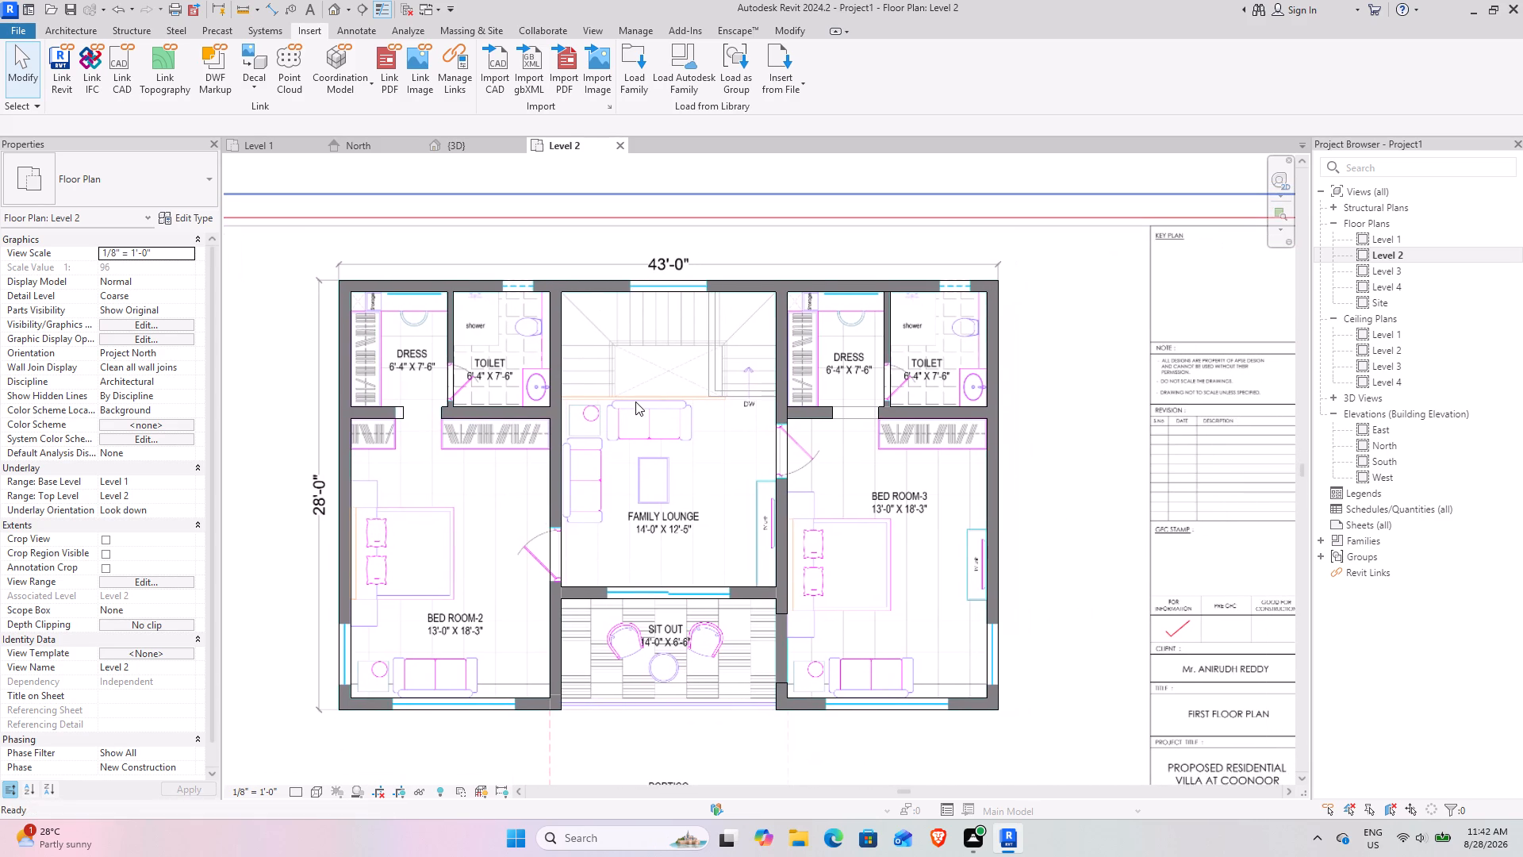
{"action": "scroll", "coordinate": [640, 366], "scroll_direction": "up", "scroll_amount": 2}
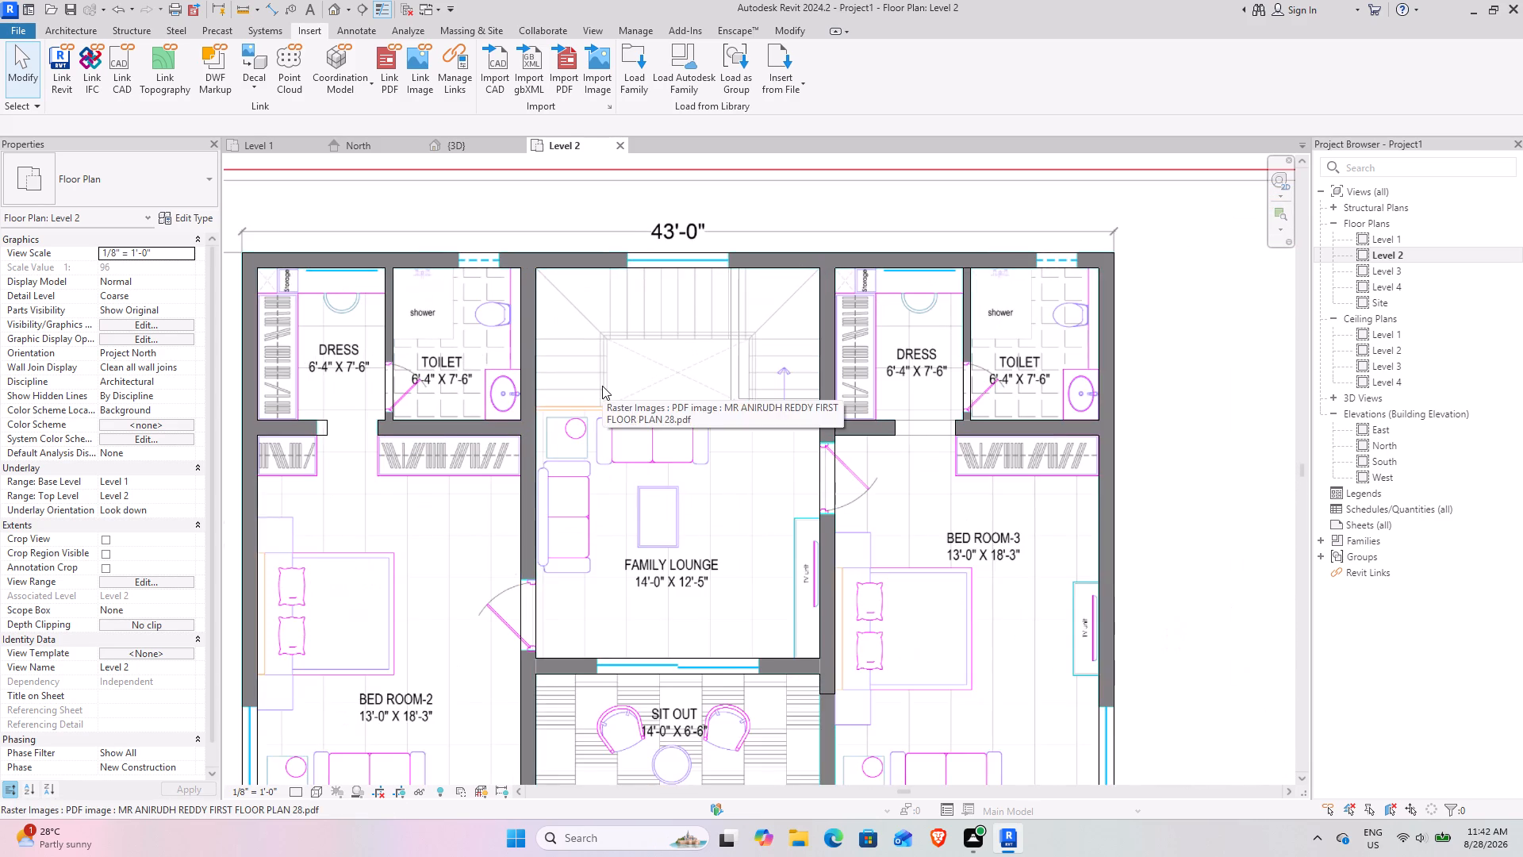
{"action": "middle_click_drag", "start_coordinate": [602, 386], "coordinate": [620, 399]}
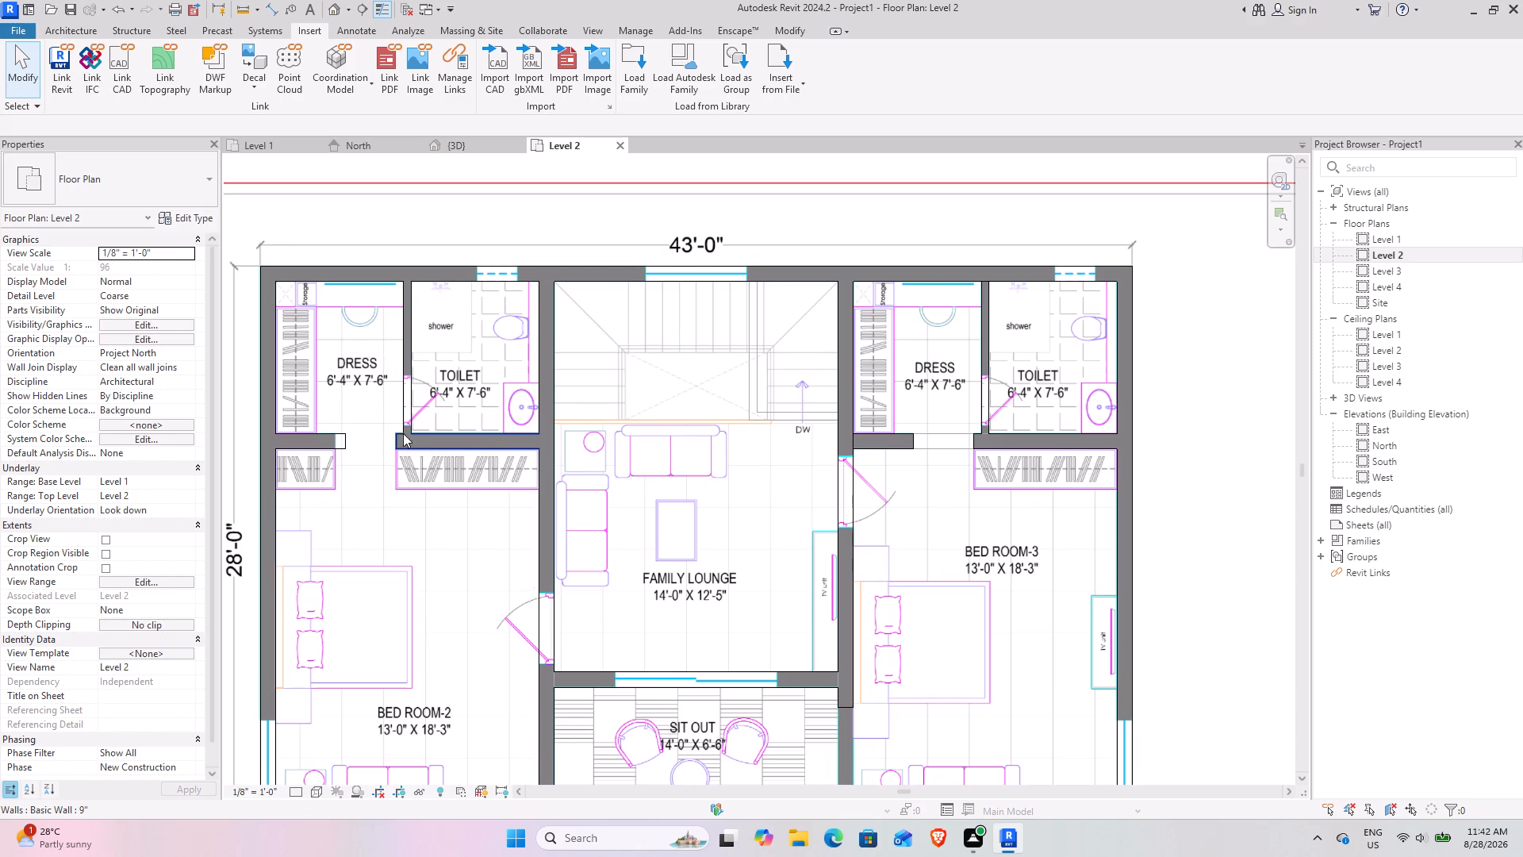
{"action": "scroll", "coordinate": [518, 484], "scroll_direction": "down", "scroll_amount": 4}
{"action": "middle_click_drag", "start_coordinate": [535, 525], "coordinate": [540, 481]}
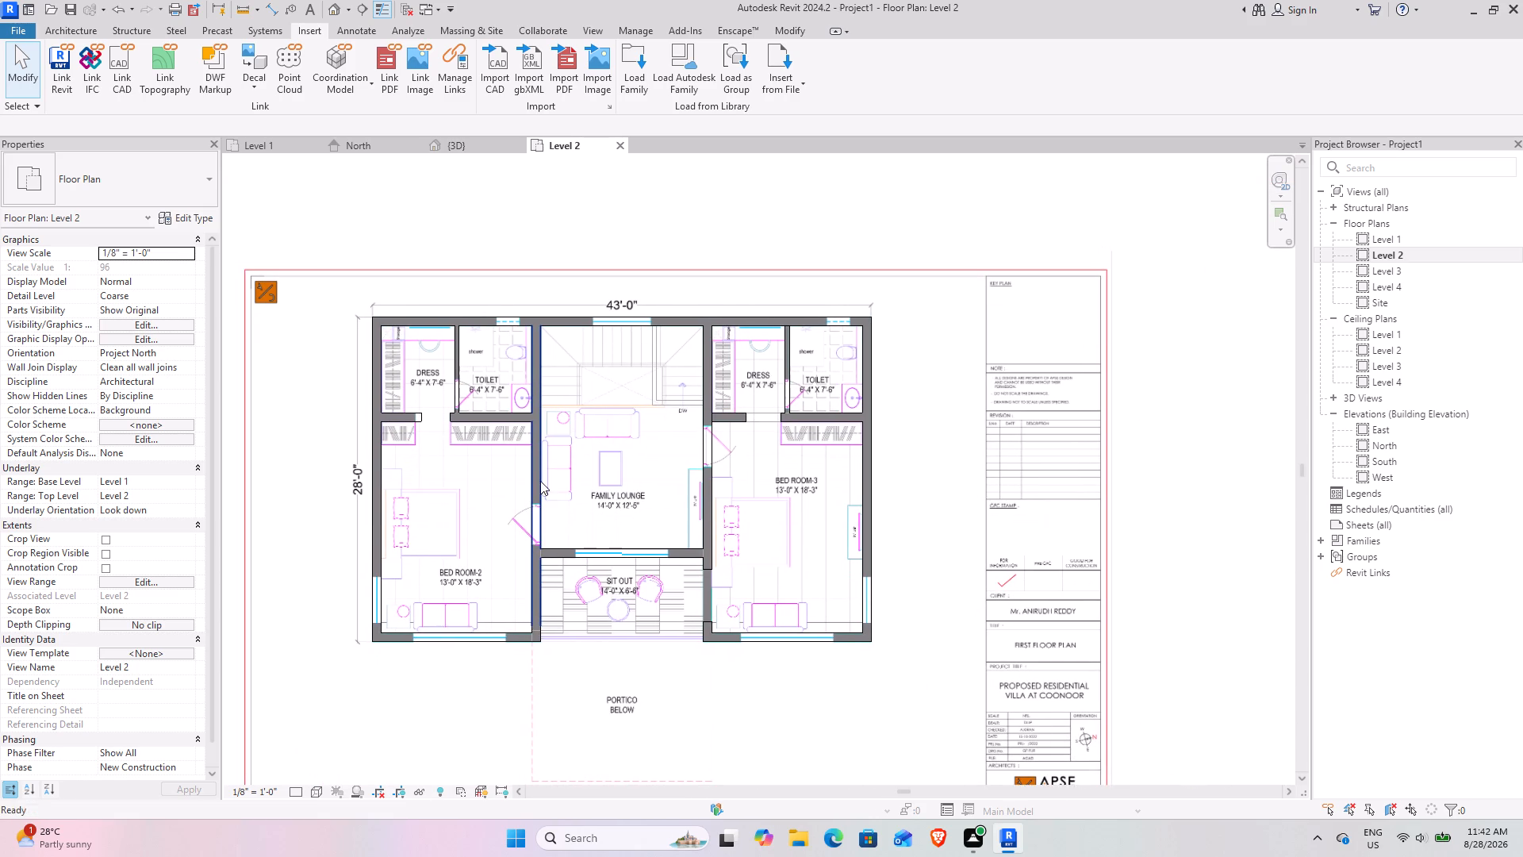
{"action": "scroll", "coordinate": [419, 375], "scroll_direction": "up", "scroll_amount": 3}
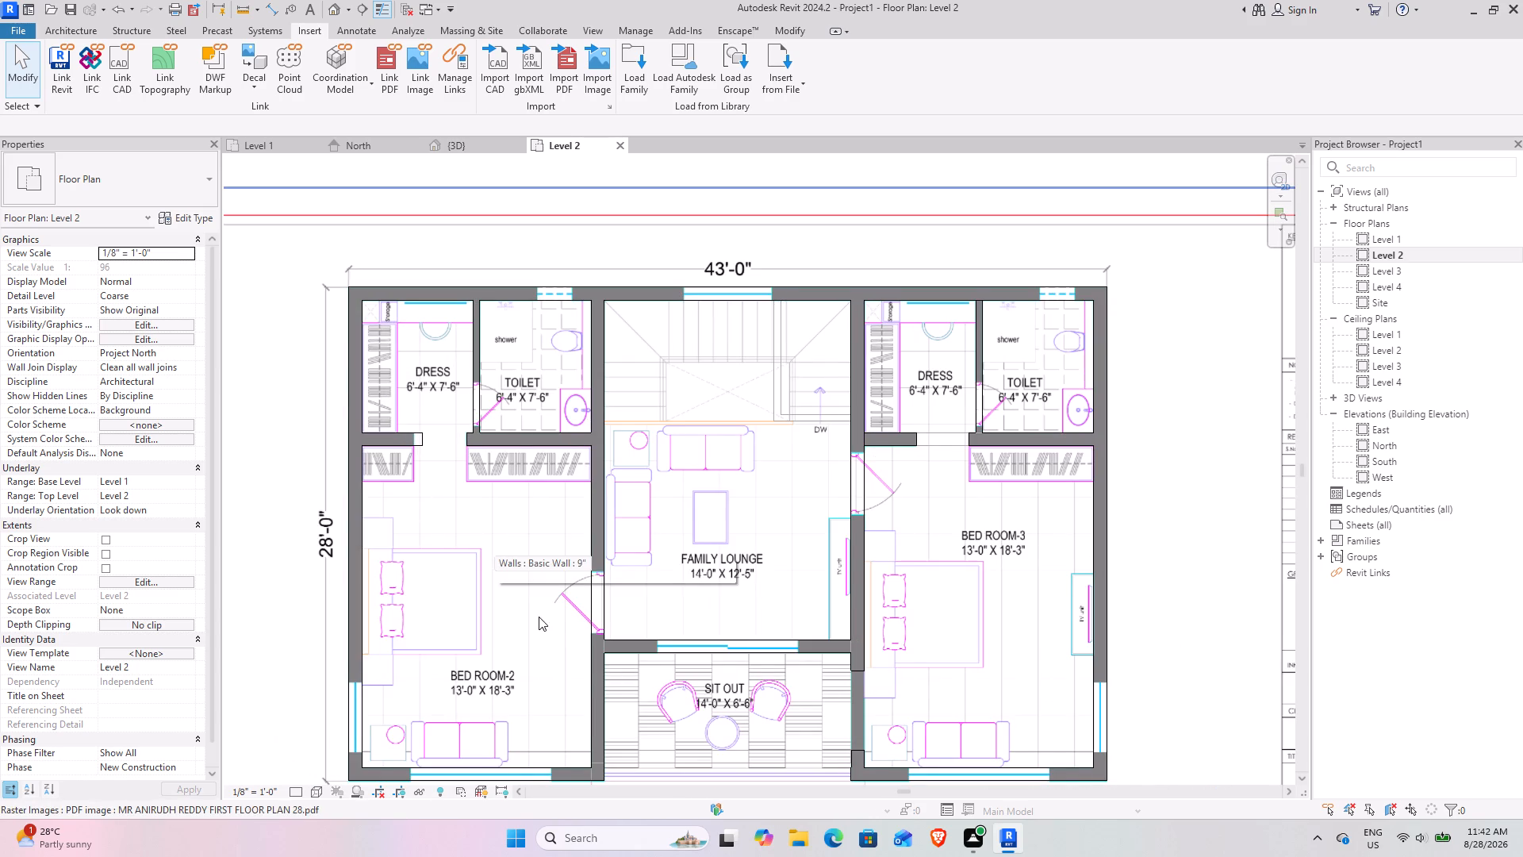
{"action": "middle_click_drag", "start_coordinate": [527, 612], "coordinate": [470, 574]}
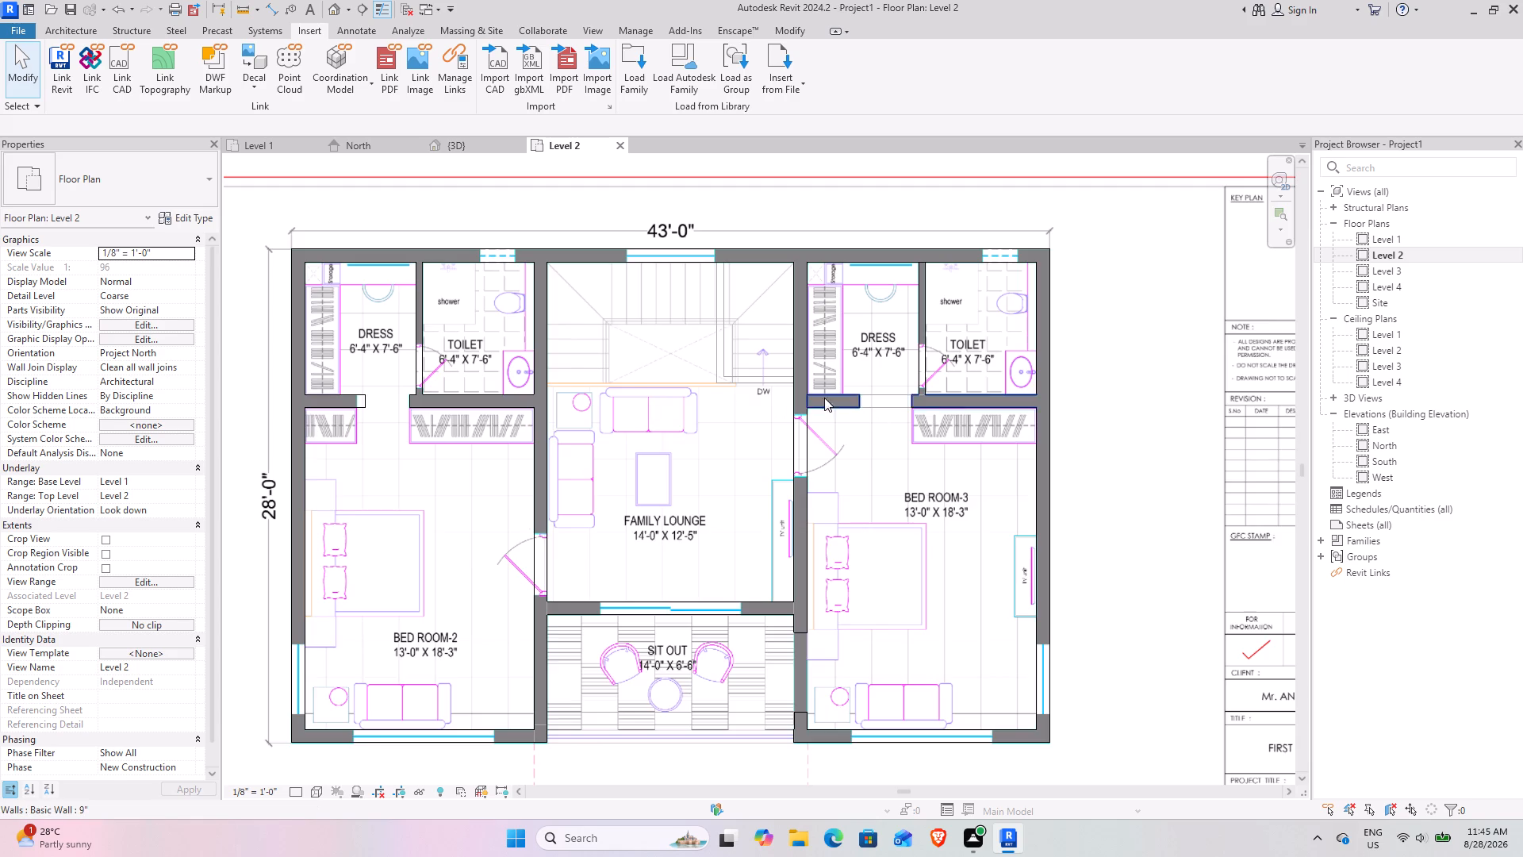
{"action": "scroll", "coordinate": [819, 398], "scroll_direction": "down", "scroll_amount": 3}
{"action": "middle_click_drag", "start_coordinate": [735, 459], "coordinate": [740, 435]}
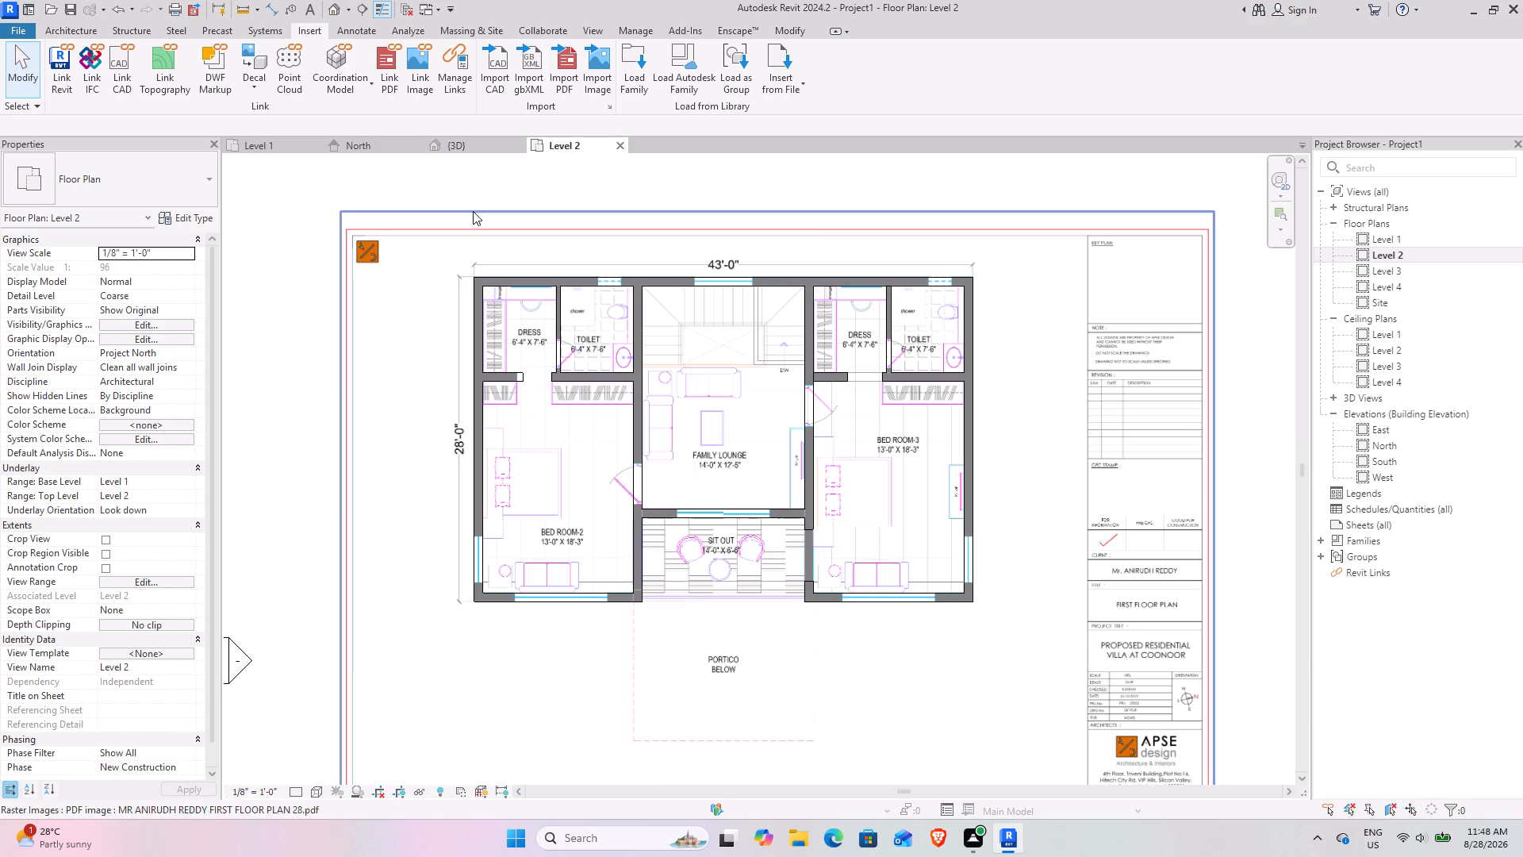
Inspect the stacked Level 1 and Level 2 walls in 3D from the front and above, and return to the Level 2 floor plan.
{"action": "left_click", "coordinate": [455, 152]}
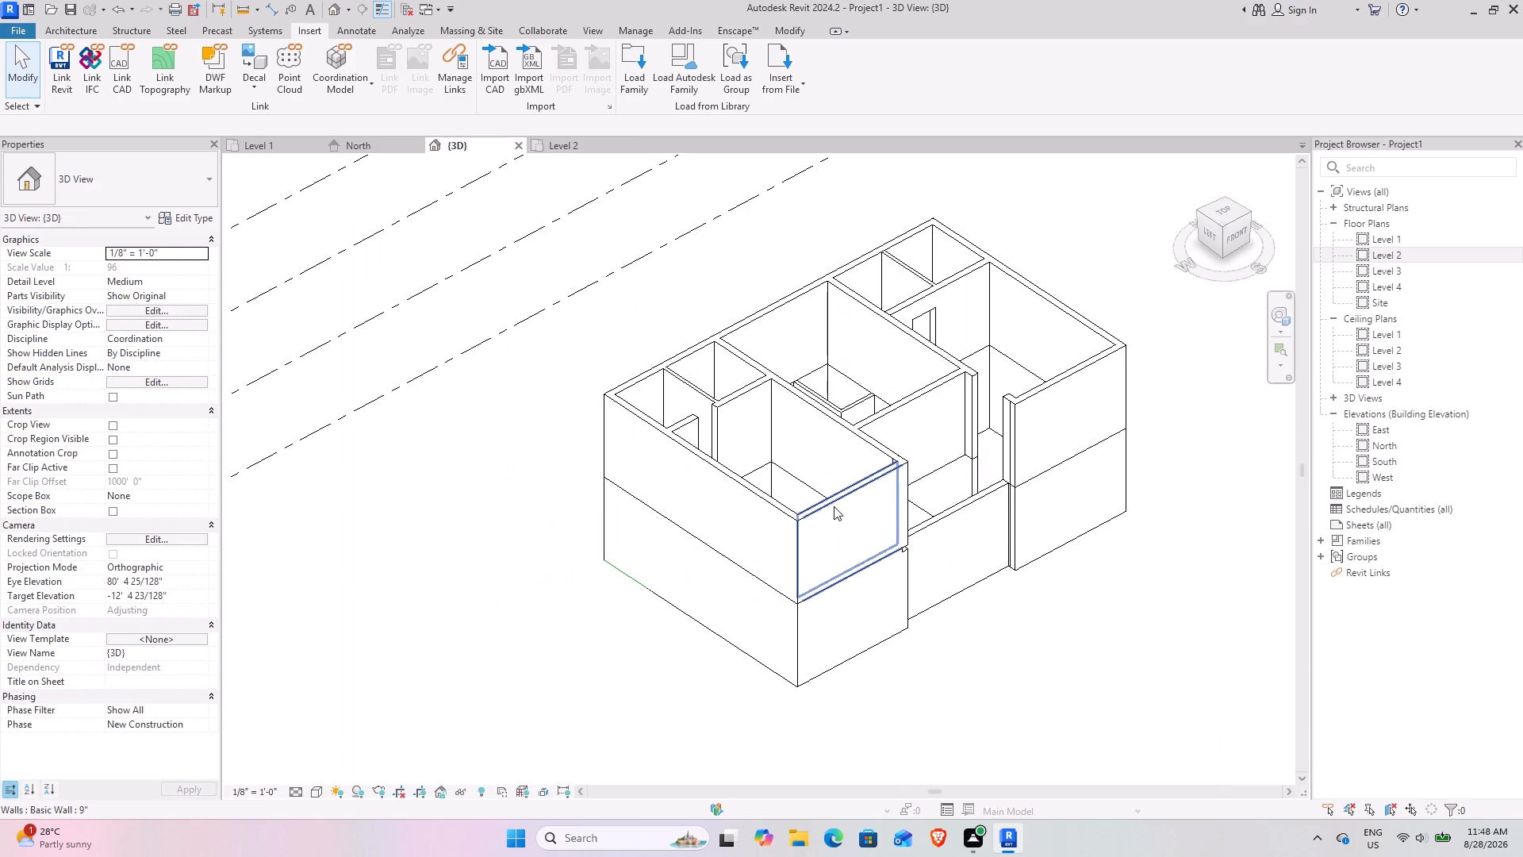
{"action": "scroll", "coordinate": [834, 506], "scroll_direction": "down", "scroll_amount": 2}
{"action": "middle_click_drag", "start_coordinate": [831, 507], "coordinate": [662, 582]}
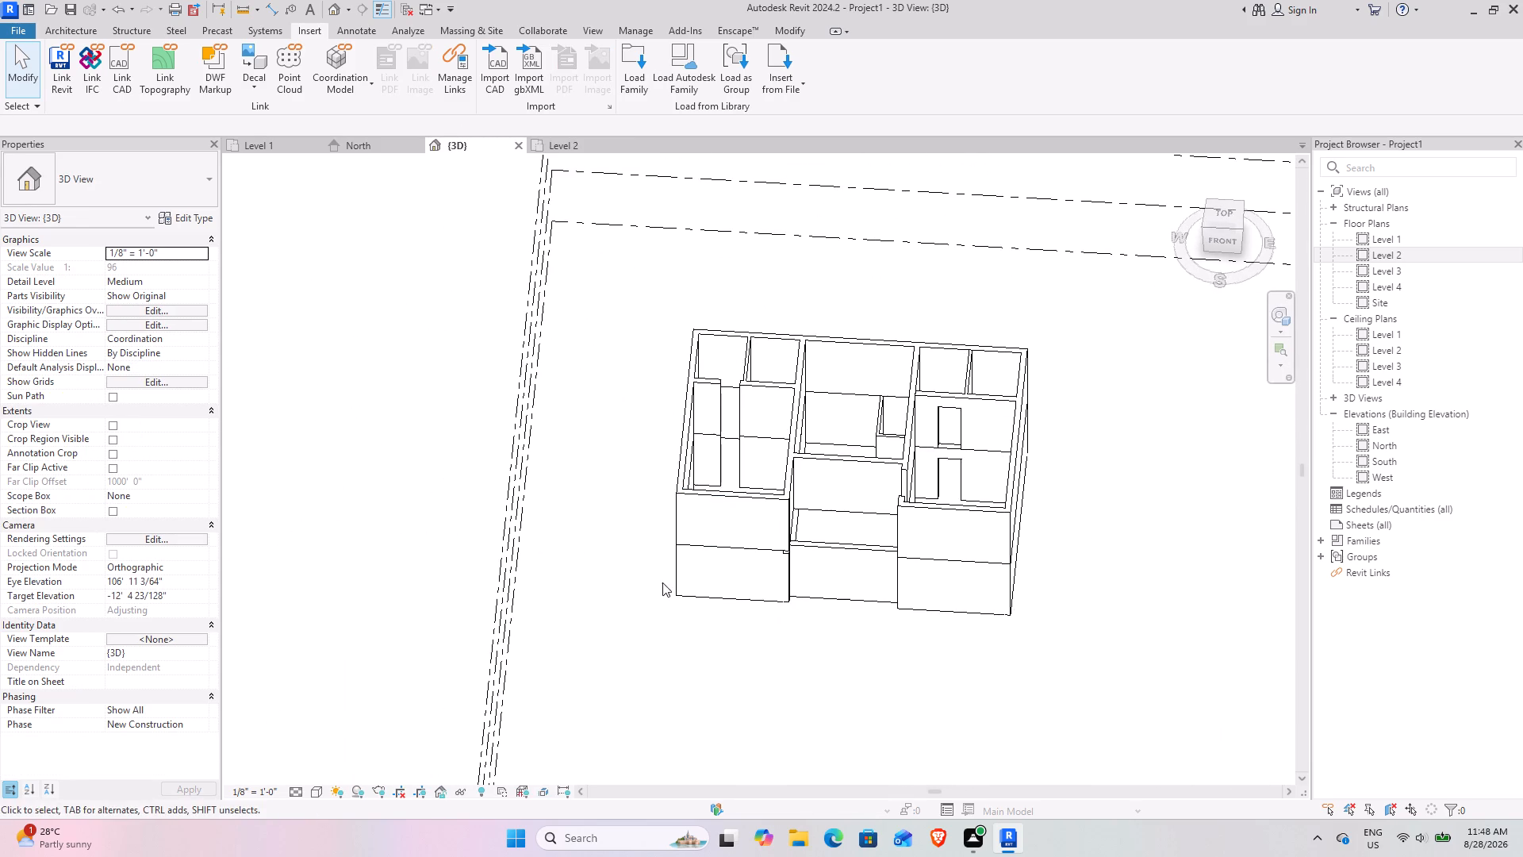
{"action": "left_click", "coordinate": [569, 144]}
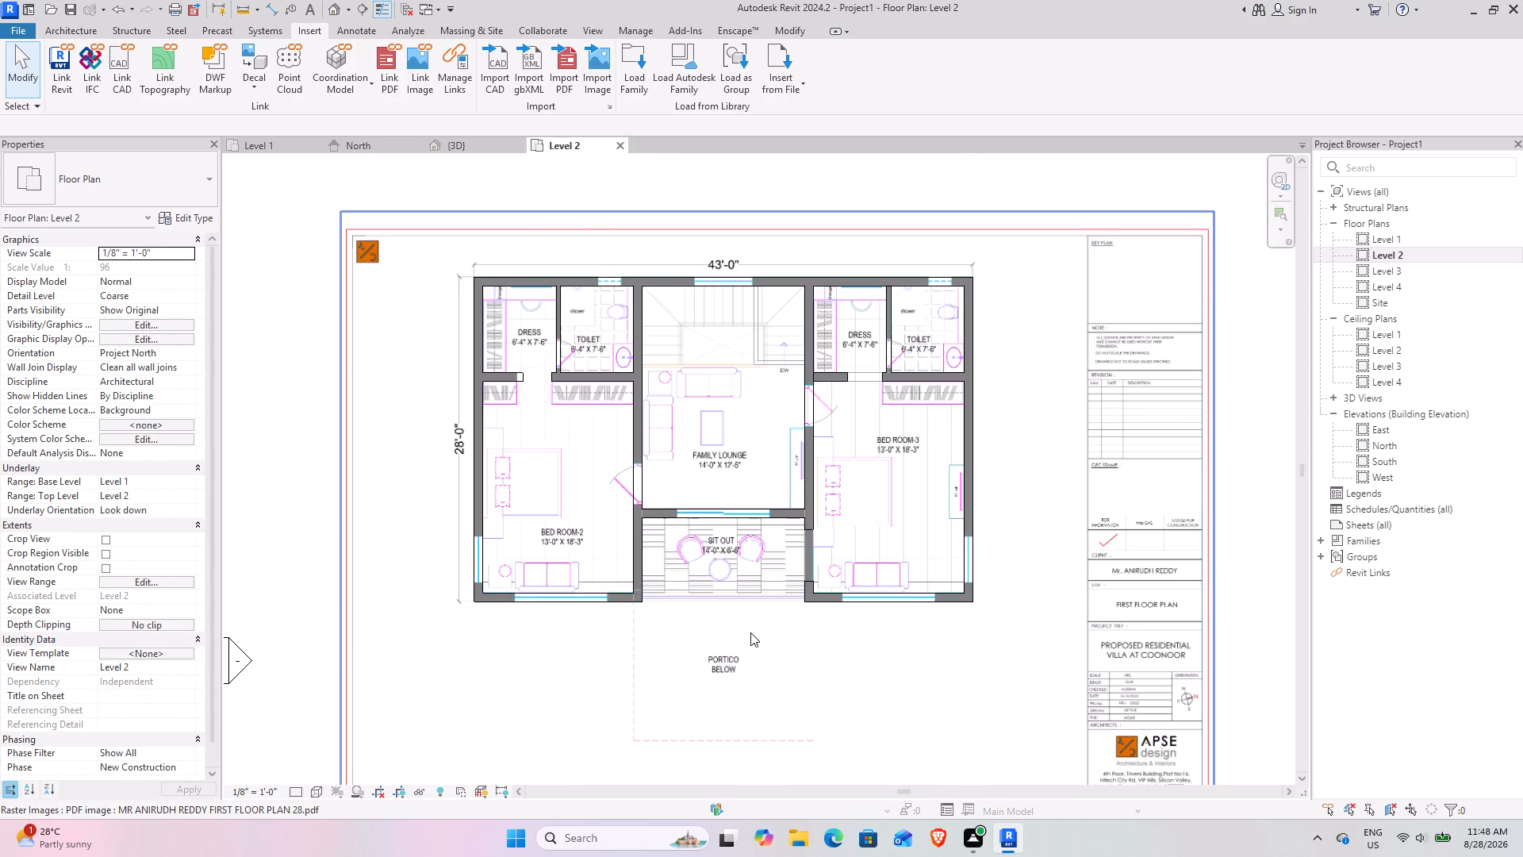
{"action": "scroll", "coordinate": [750, 632], "scroll_direction": "down", "scroll_amount": 4}
{"action": "middle_click_drag", "start_coordinate": [736, 630], "coordinate": [671, 569]}
{"action": "scroll", "coordinate": [673, 561], "scroll_direction": "up", "scroll_amount": 5}
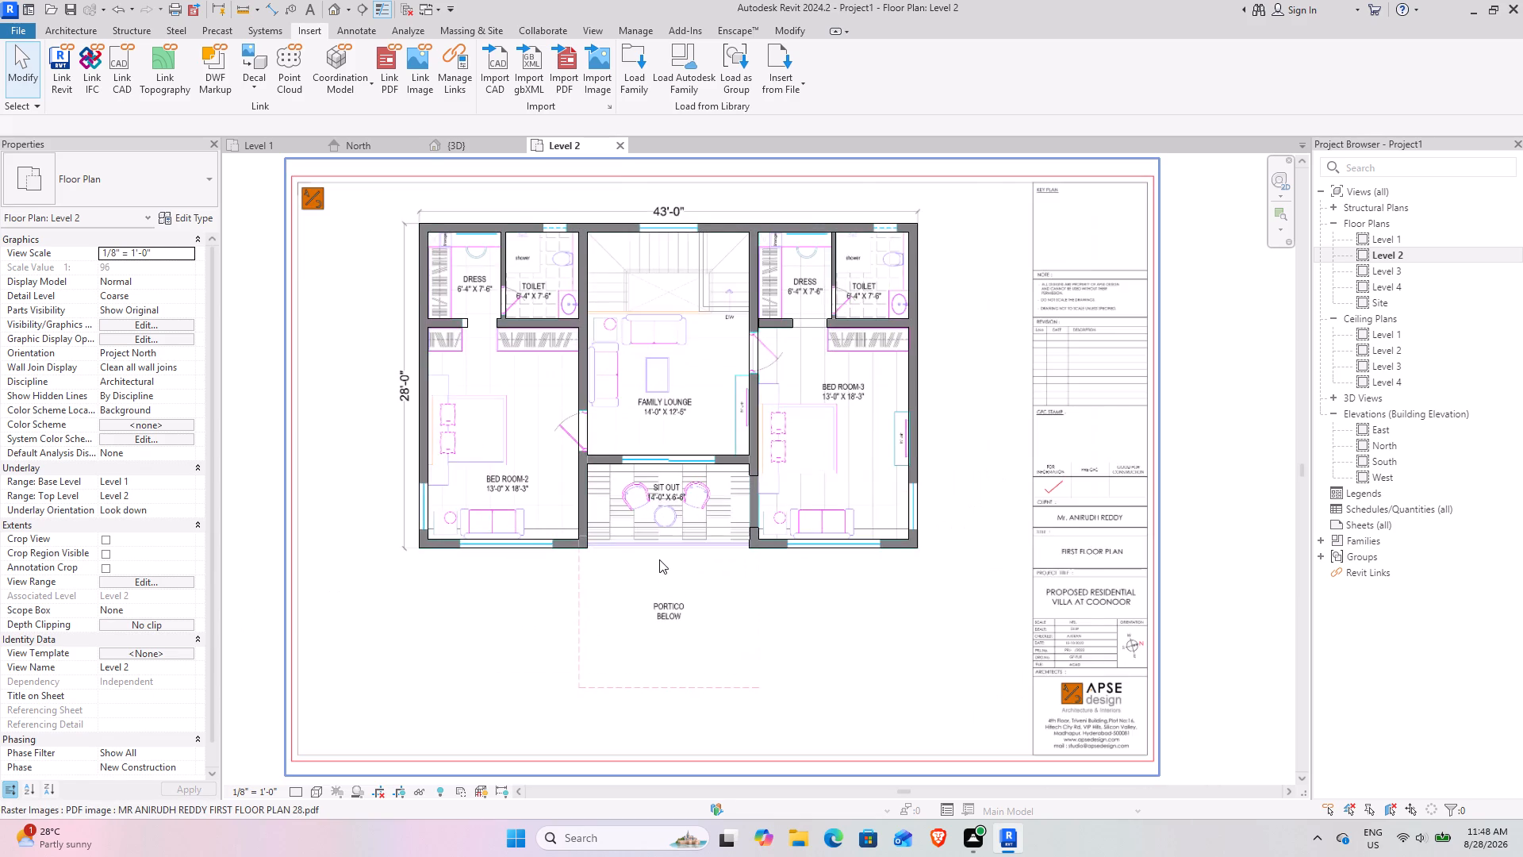
{"action": "middle_click_drag", "start_coordinate": [667, 569], "coordinate": [718, 635]}
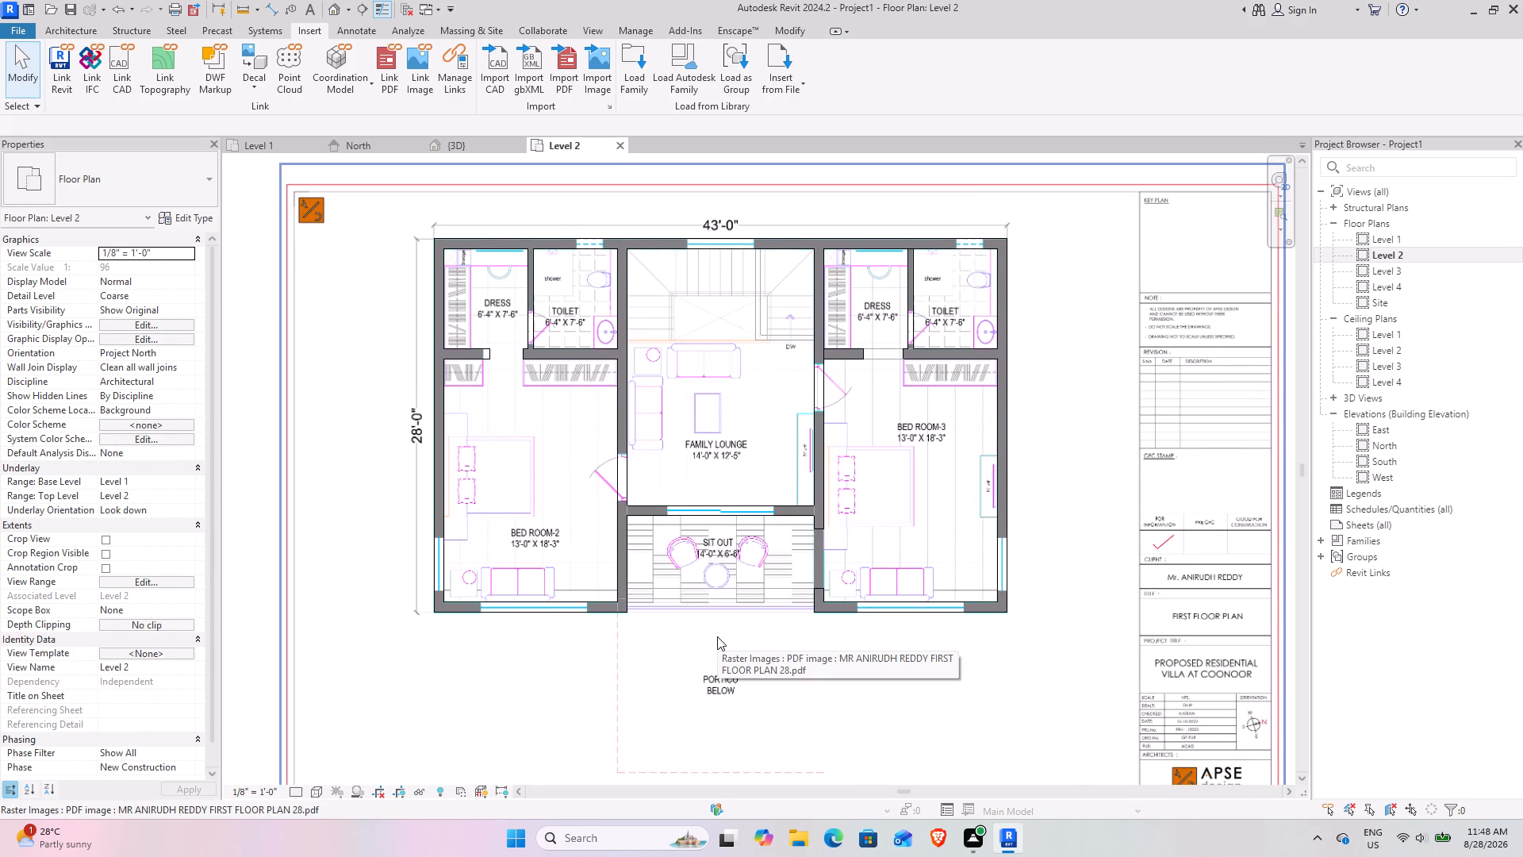
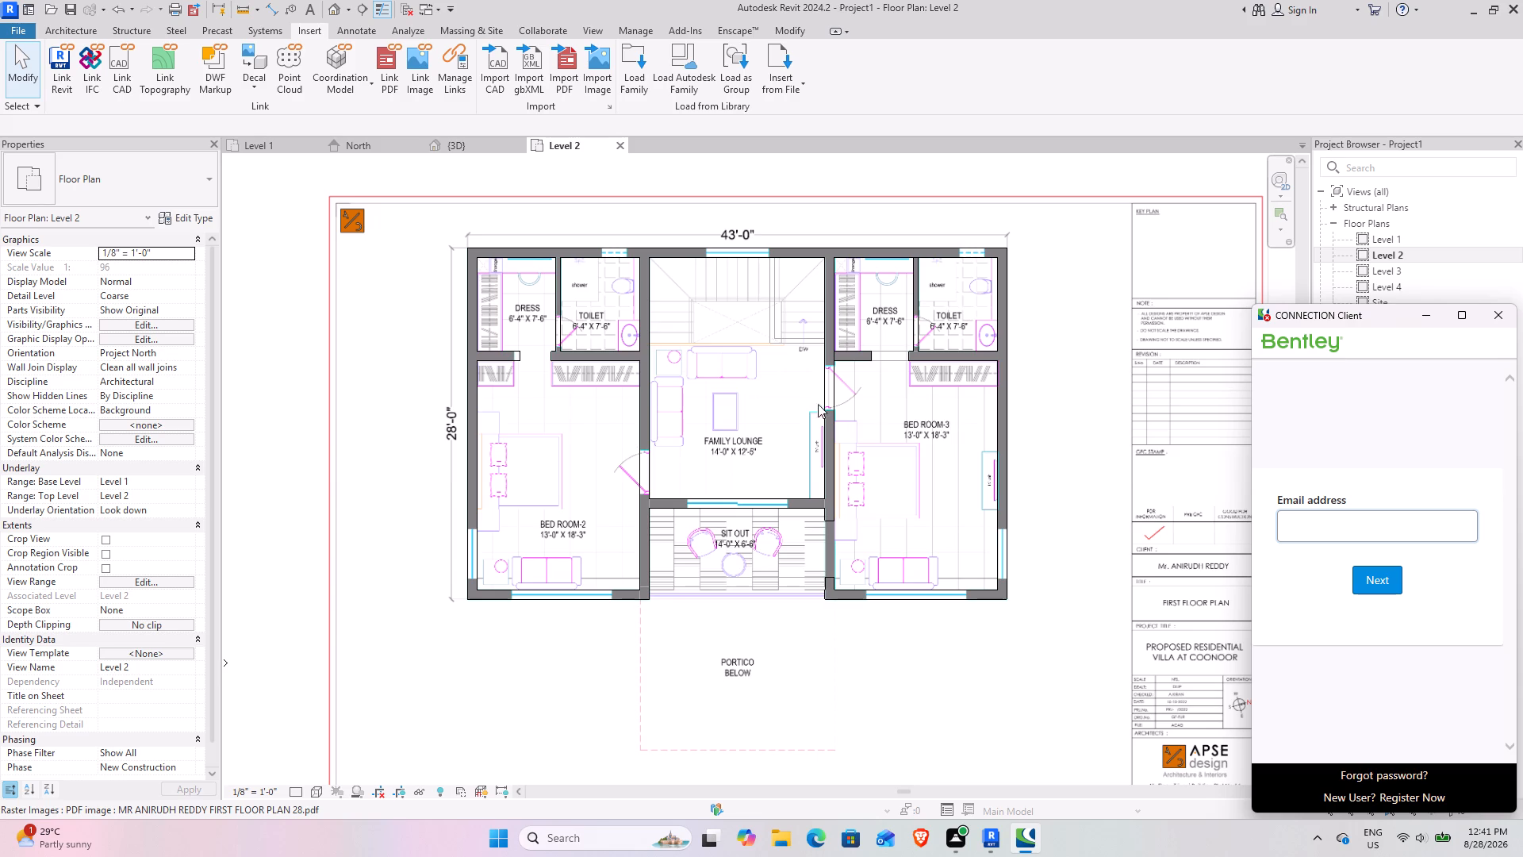
Close the Bentley CONNECTION Client sign-in window that overlaps the Level 2 floor plan.
{"action": "left_click", "coordinate": [1497, 308]}
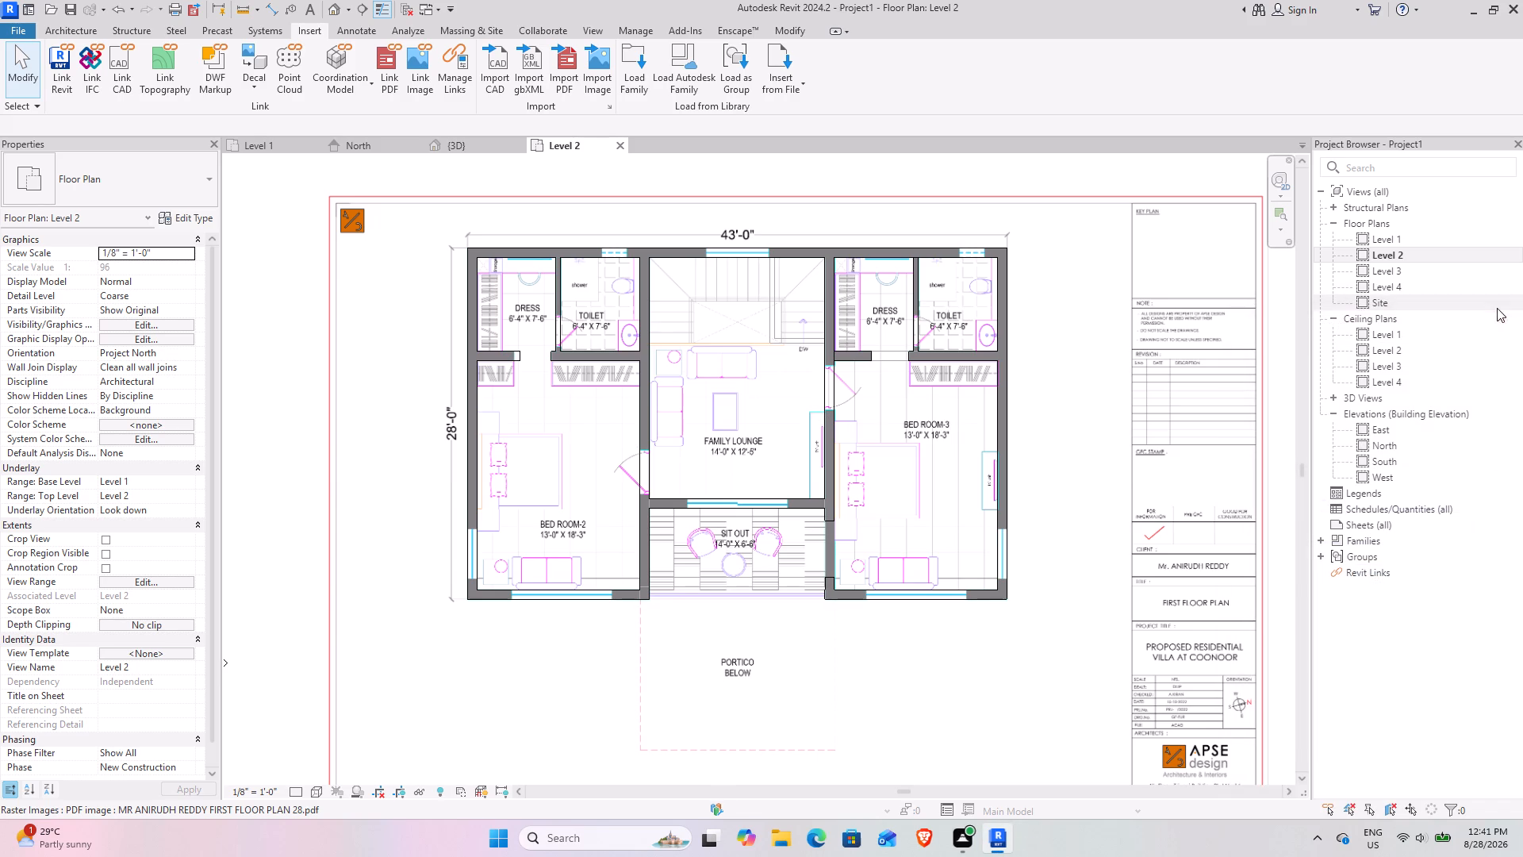
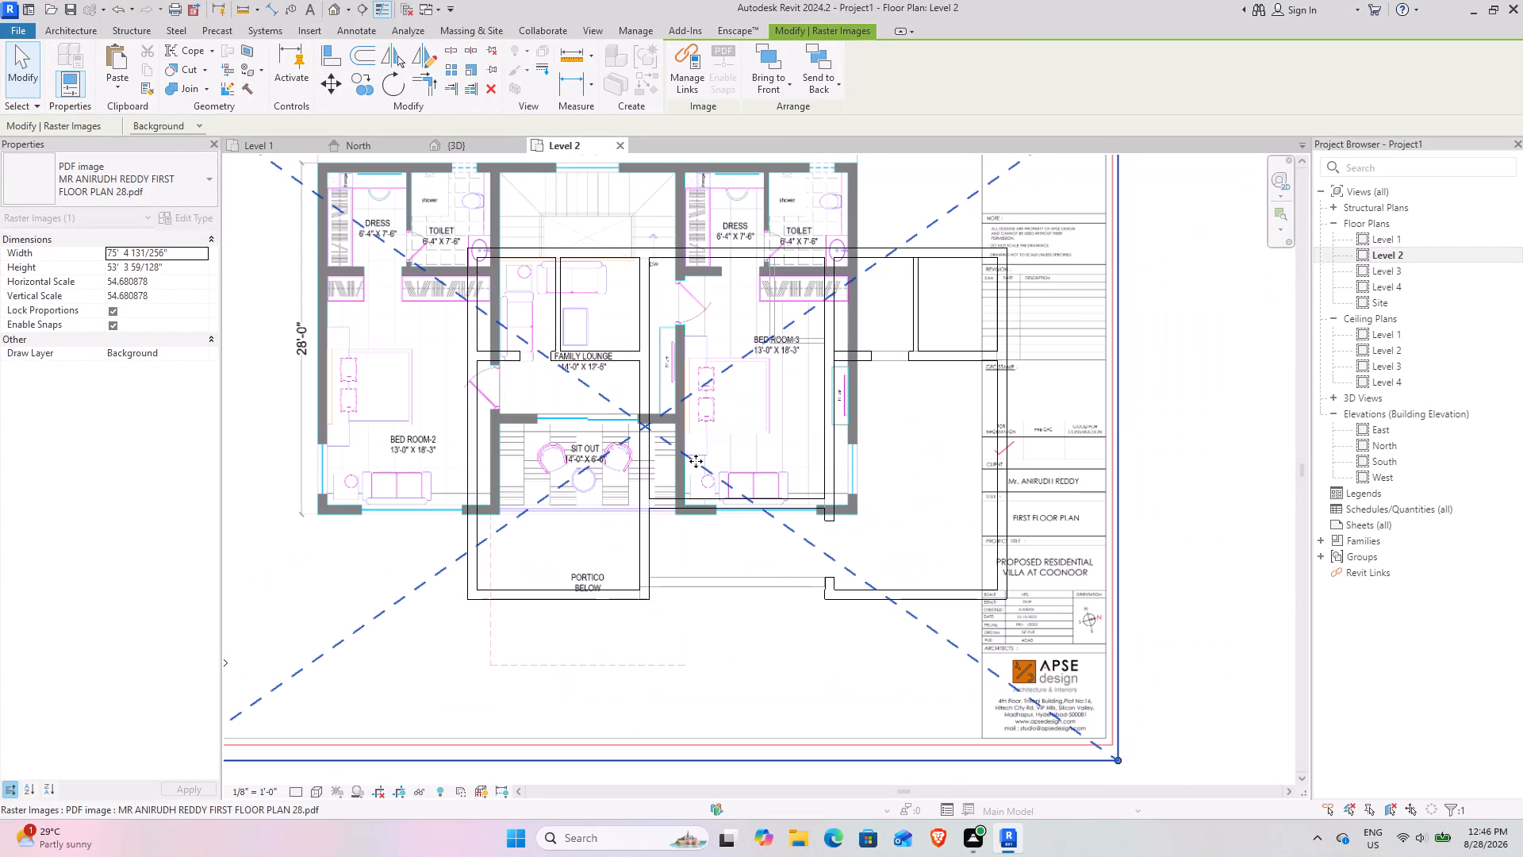
Undo the last move of the first floor plan PDF image in the Level 2 plan.
{"action": "key", "text": "ctrl+z"}
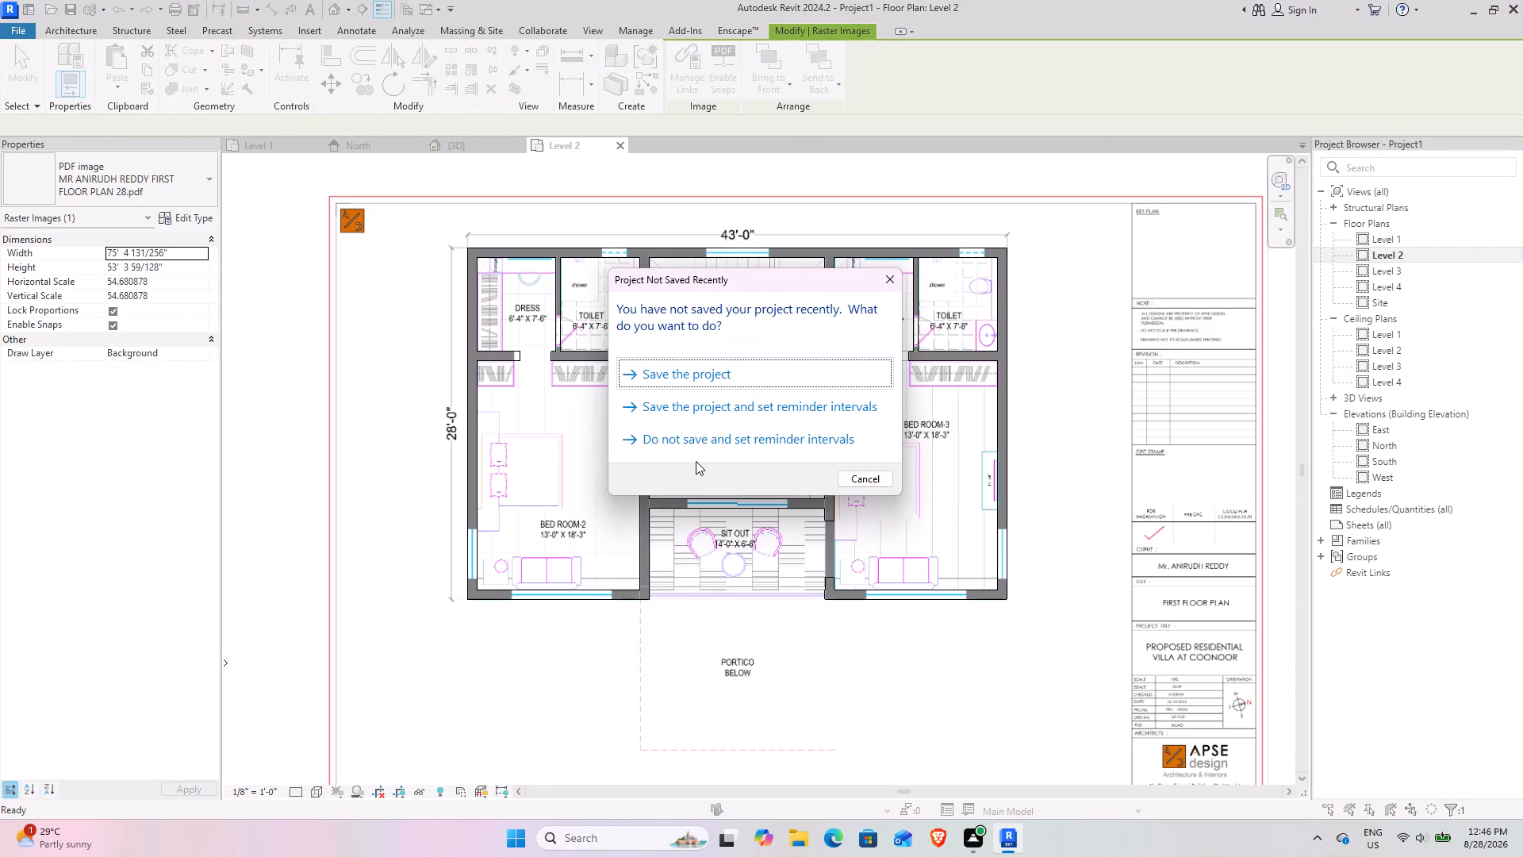
Save the project as 28 in the AUTO CAD folder, with the maximum backups set to 1.
{"action": "left_click", "coordinate": [777, 382]}
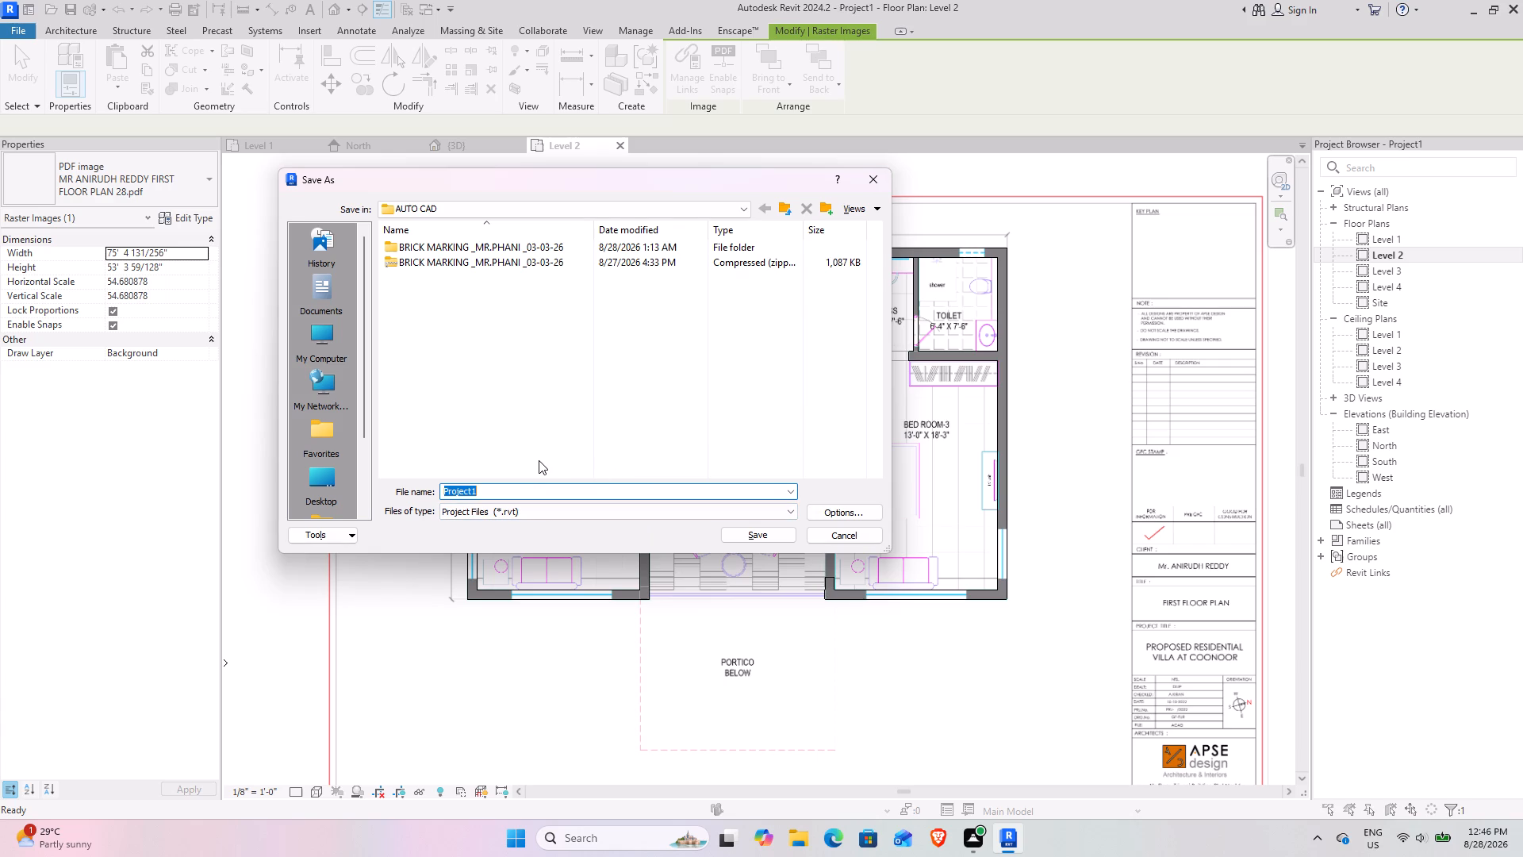
{"action": "key", "text": "2"}
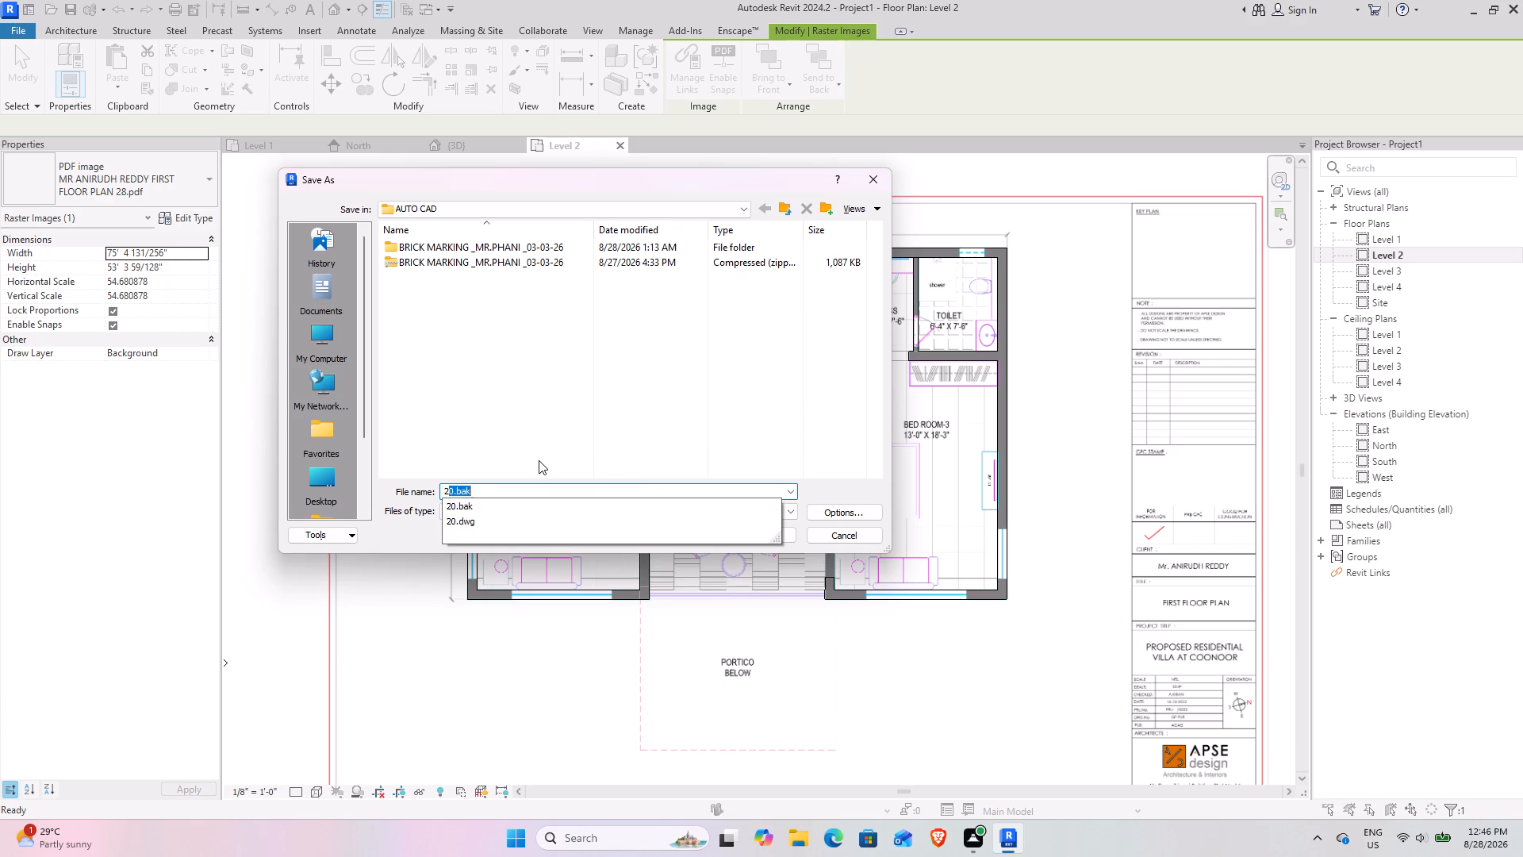
{"action": "key", "text": "8"}
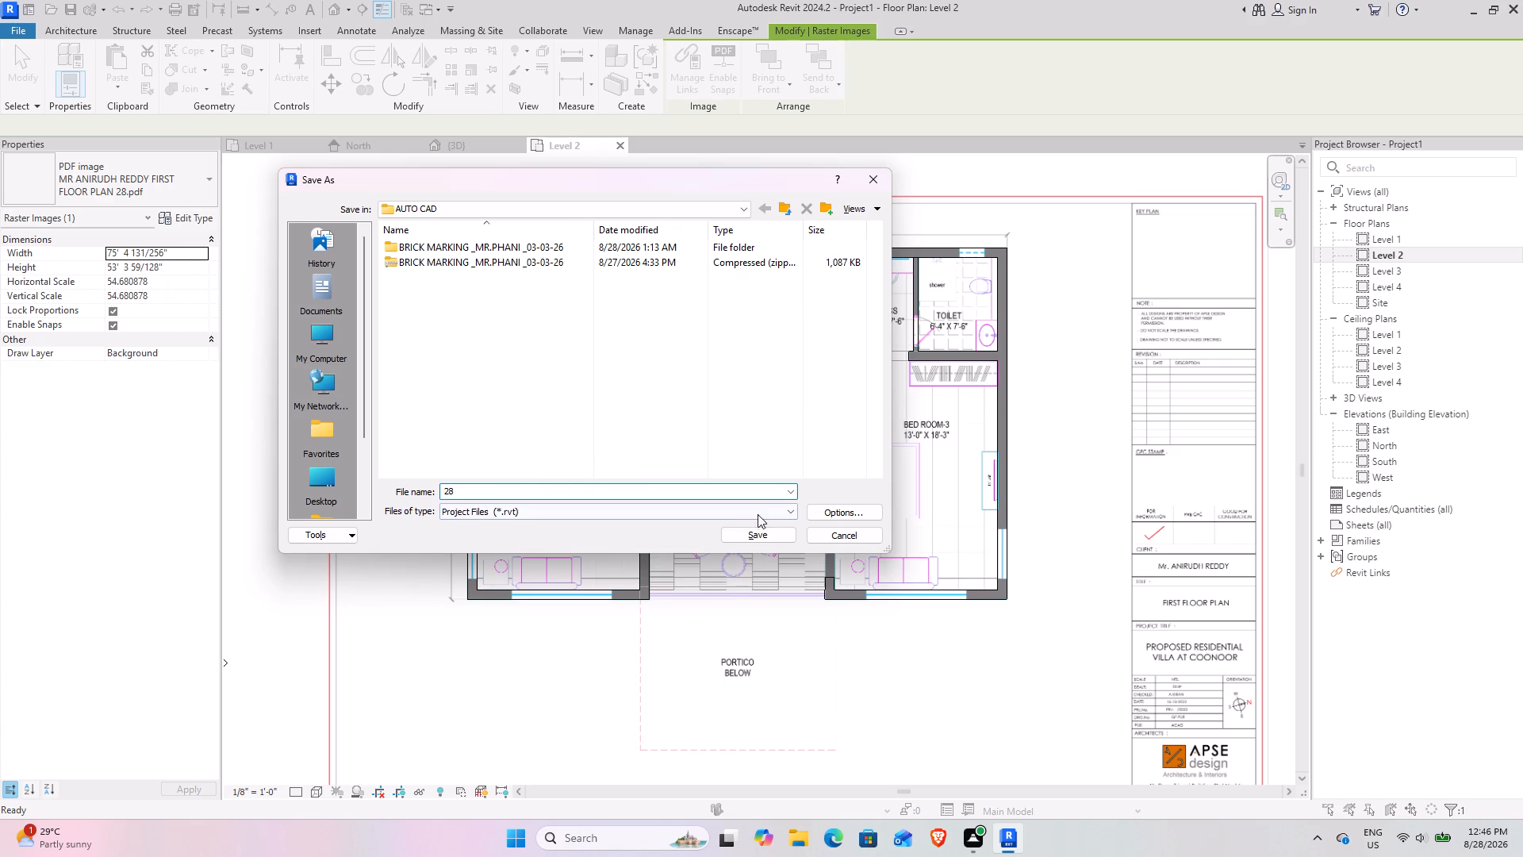
{"action": "left_click", "coordinate": [831, 515]}
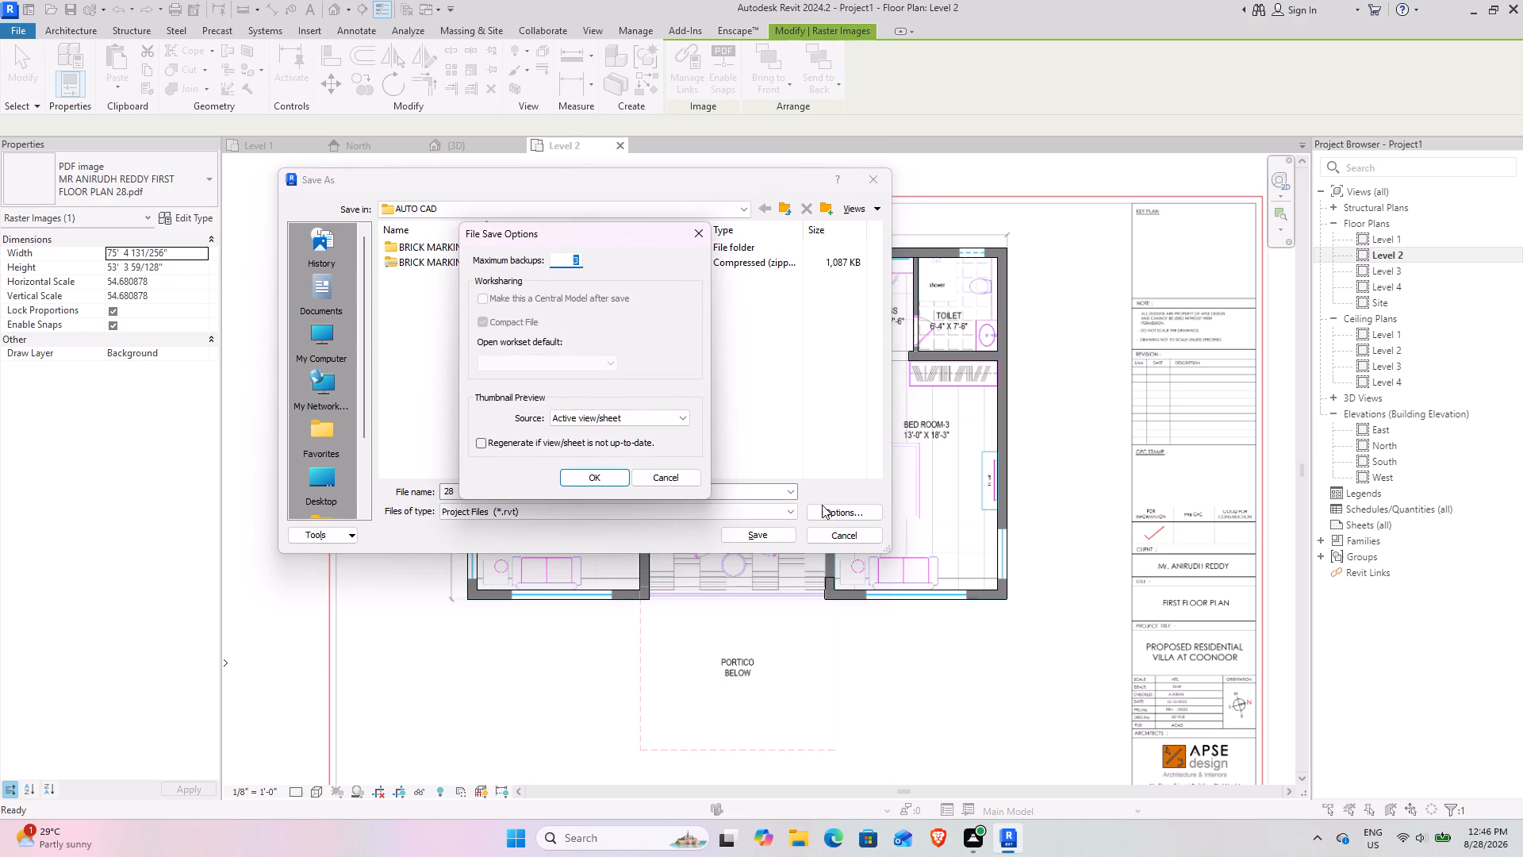
{"action": "key", "text": "1"}
{"action": "key", "text": "Return"}
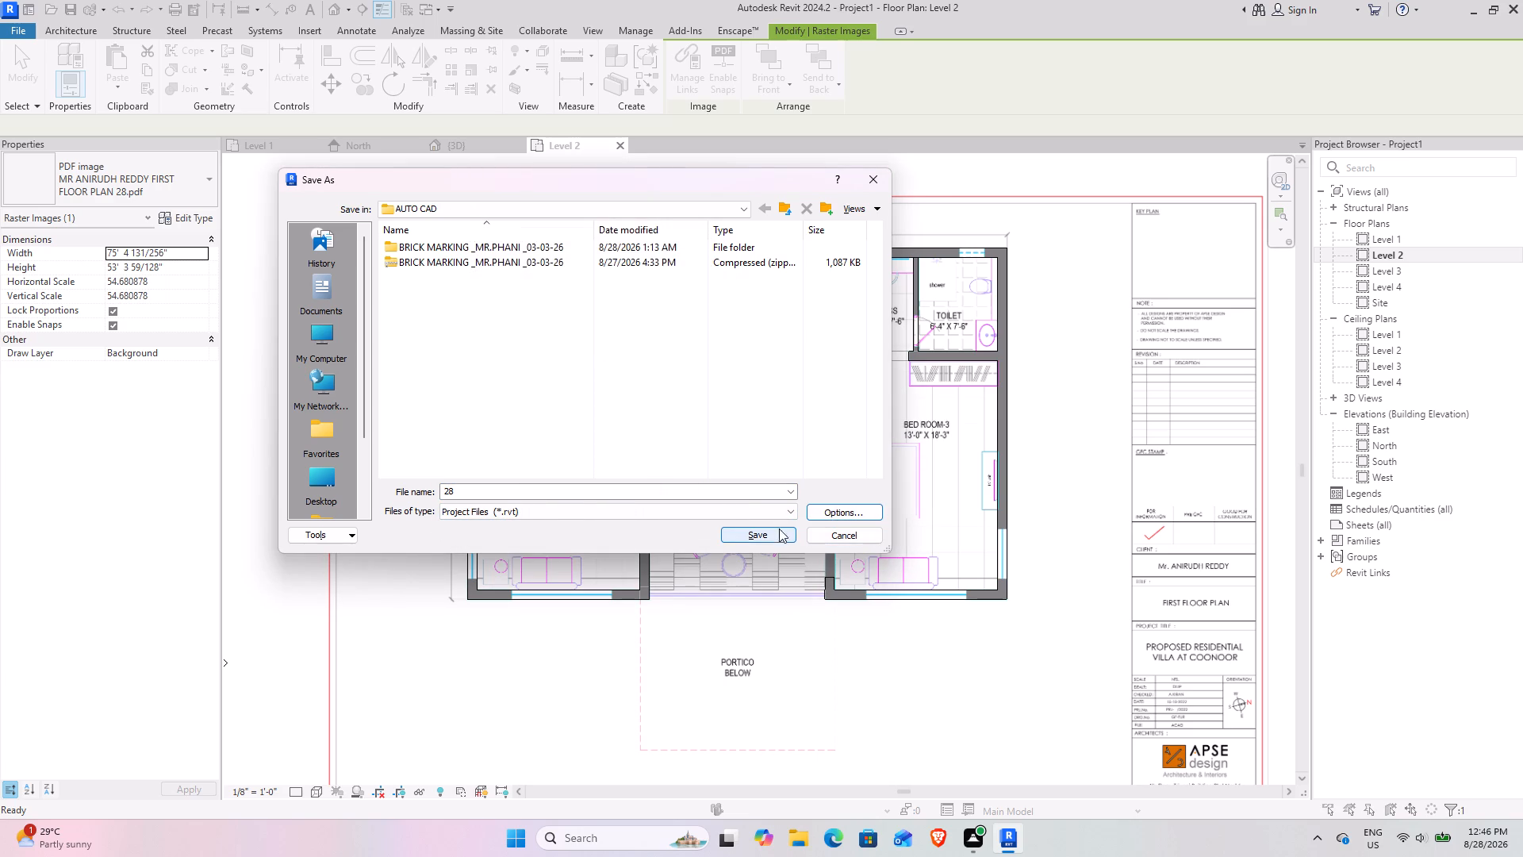
{"action": "left_click", "coordinate": [779, 543]}
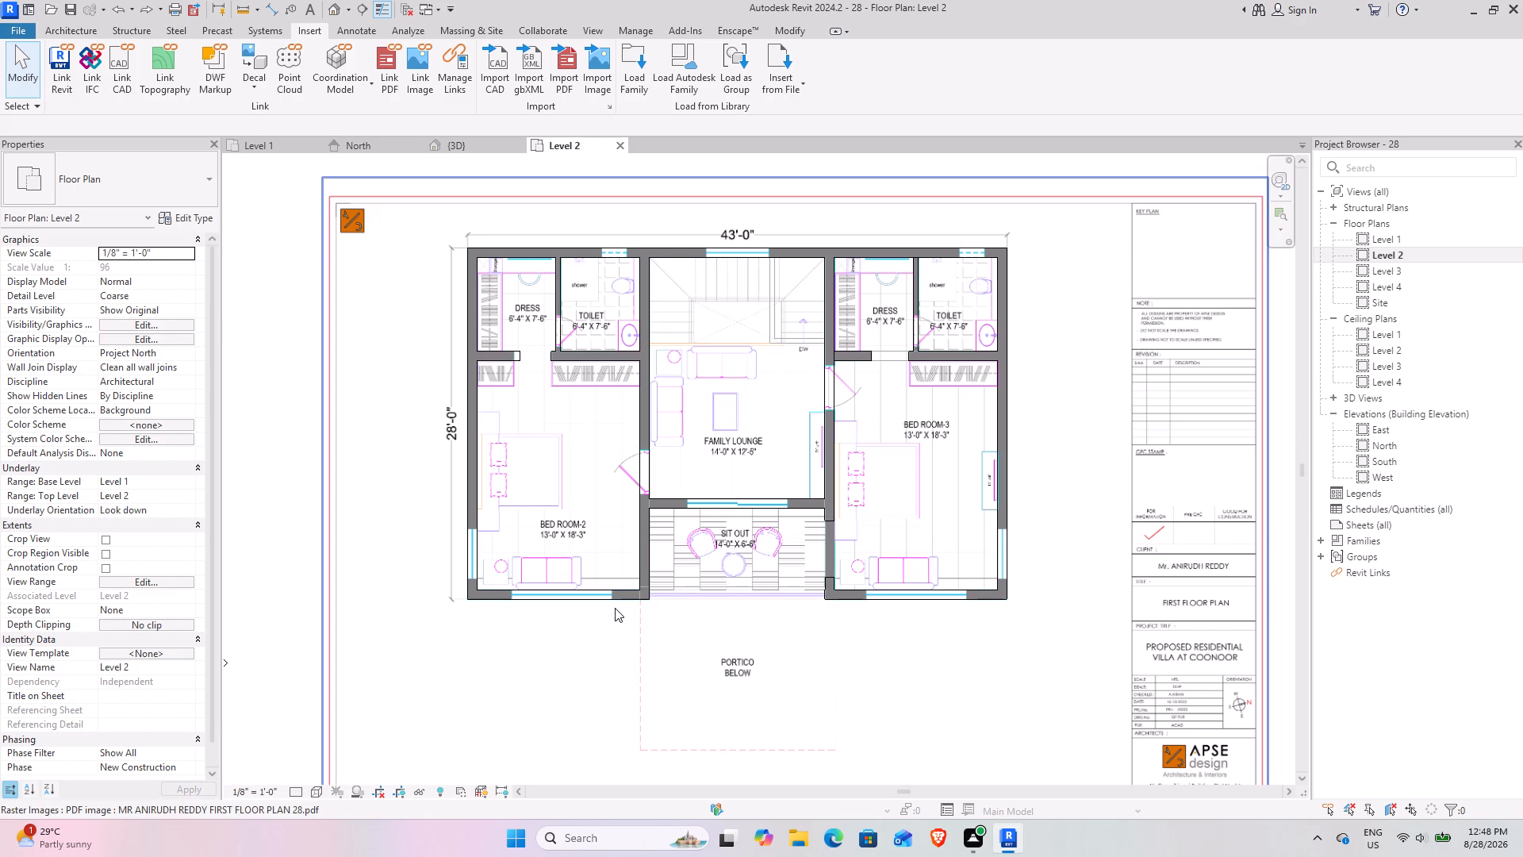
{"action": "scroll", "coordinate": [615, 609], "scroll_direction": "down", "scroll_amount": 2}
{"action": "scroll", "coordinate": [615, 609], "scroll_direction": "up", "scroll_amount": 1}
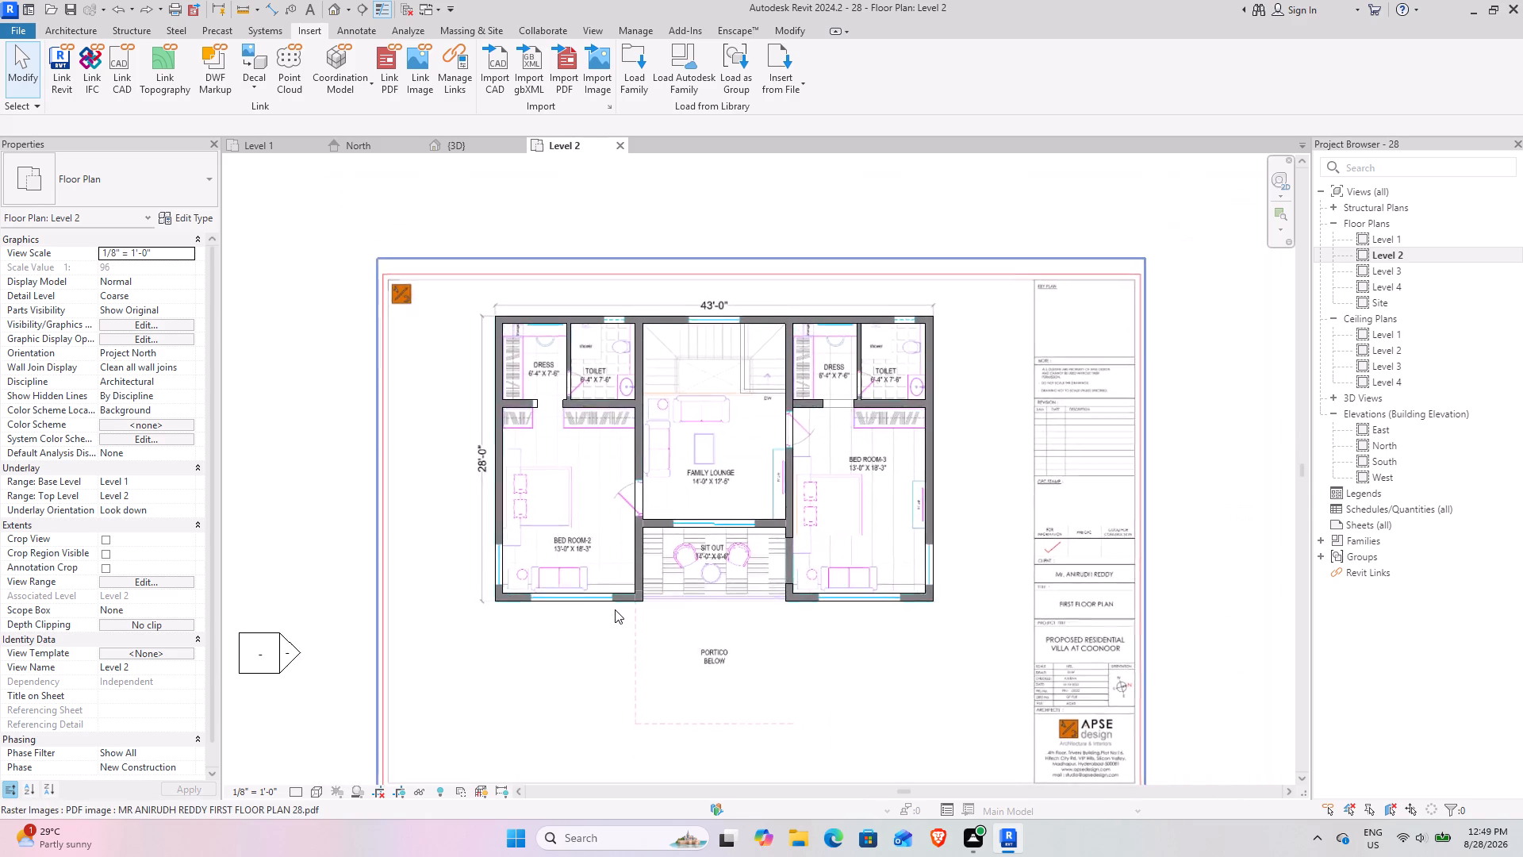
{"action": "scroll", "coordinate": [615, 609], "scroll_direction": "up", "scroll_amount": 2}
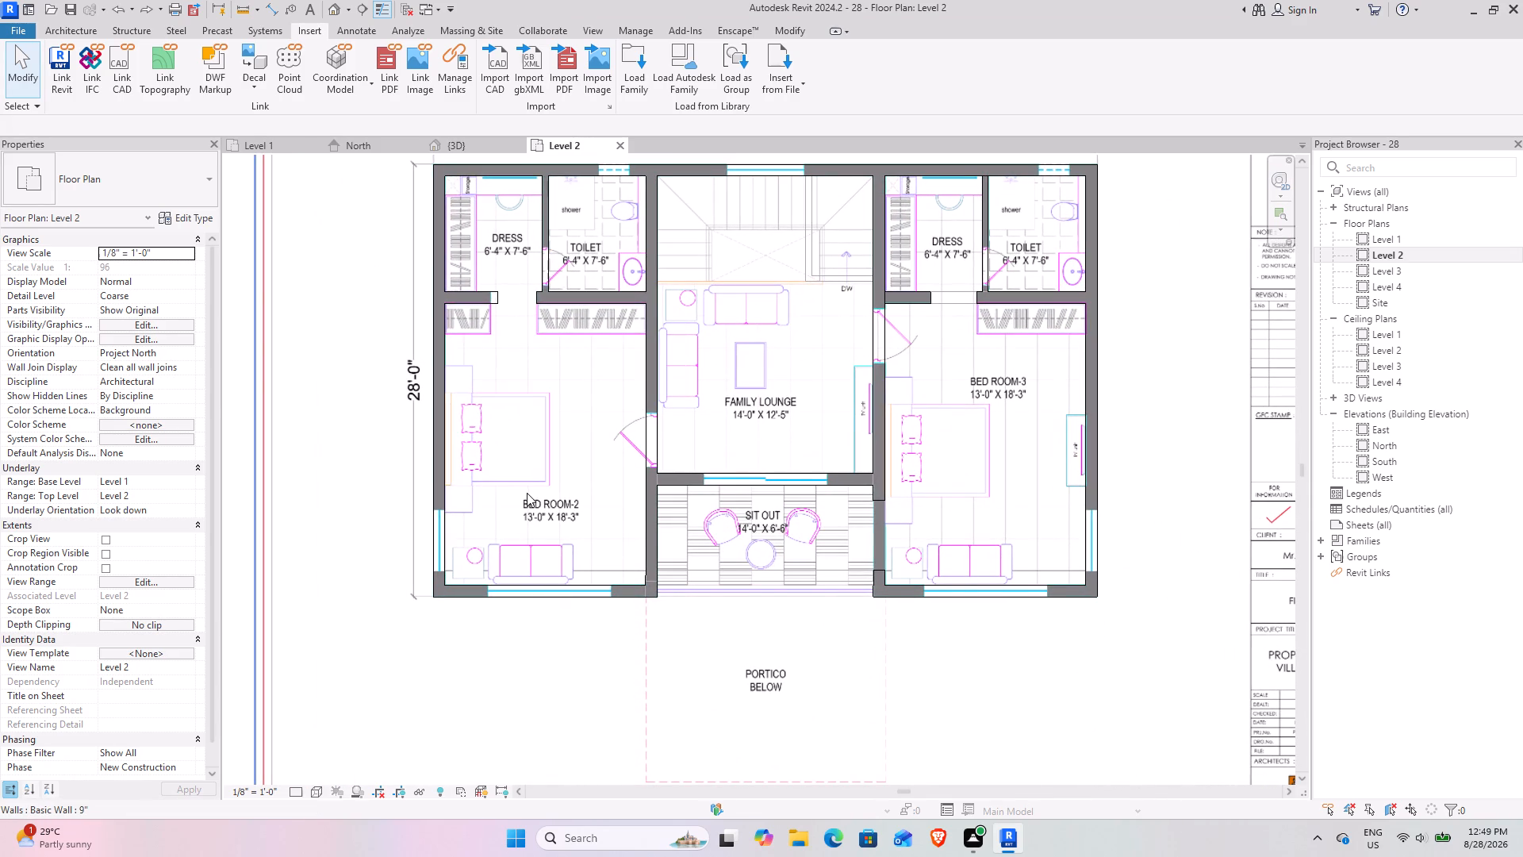
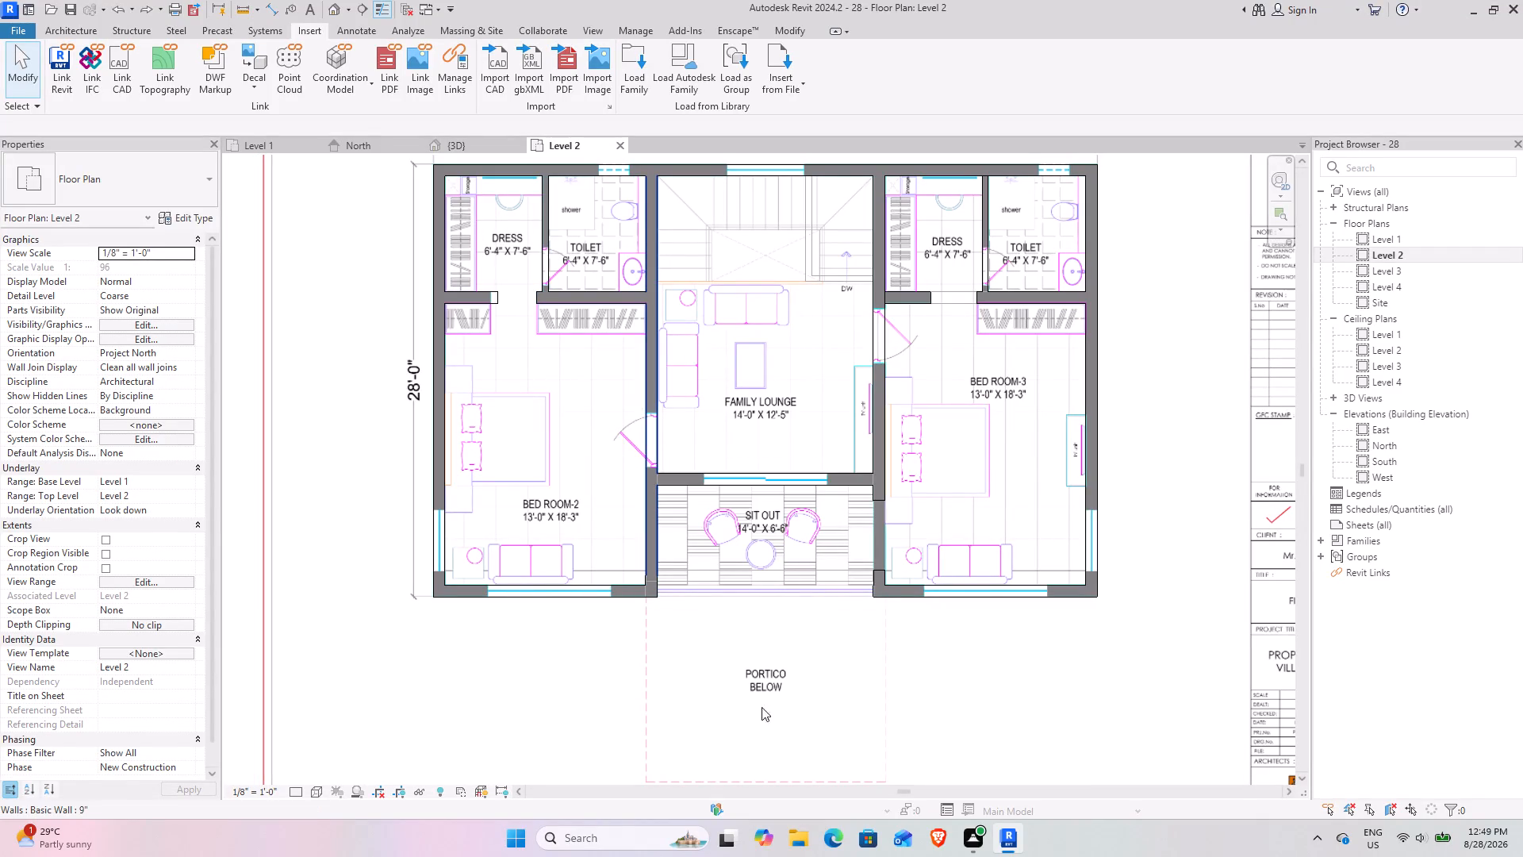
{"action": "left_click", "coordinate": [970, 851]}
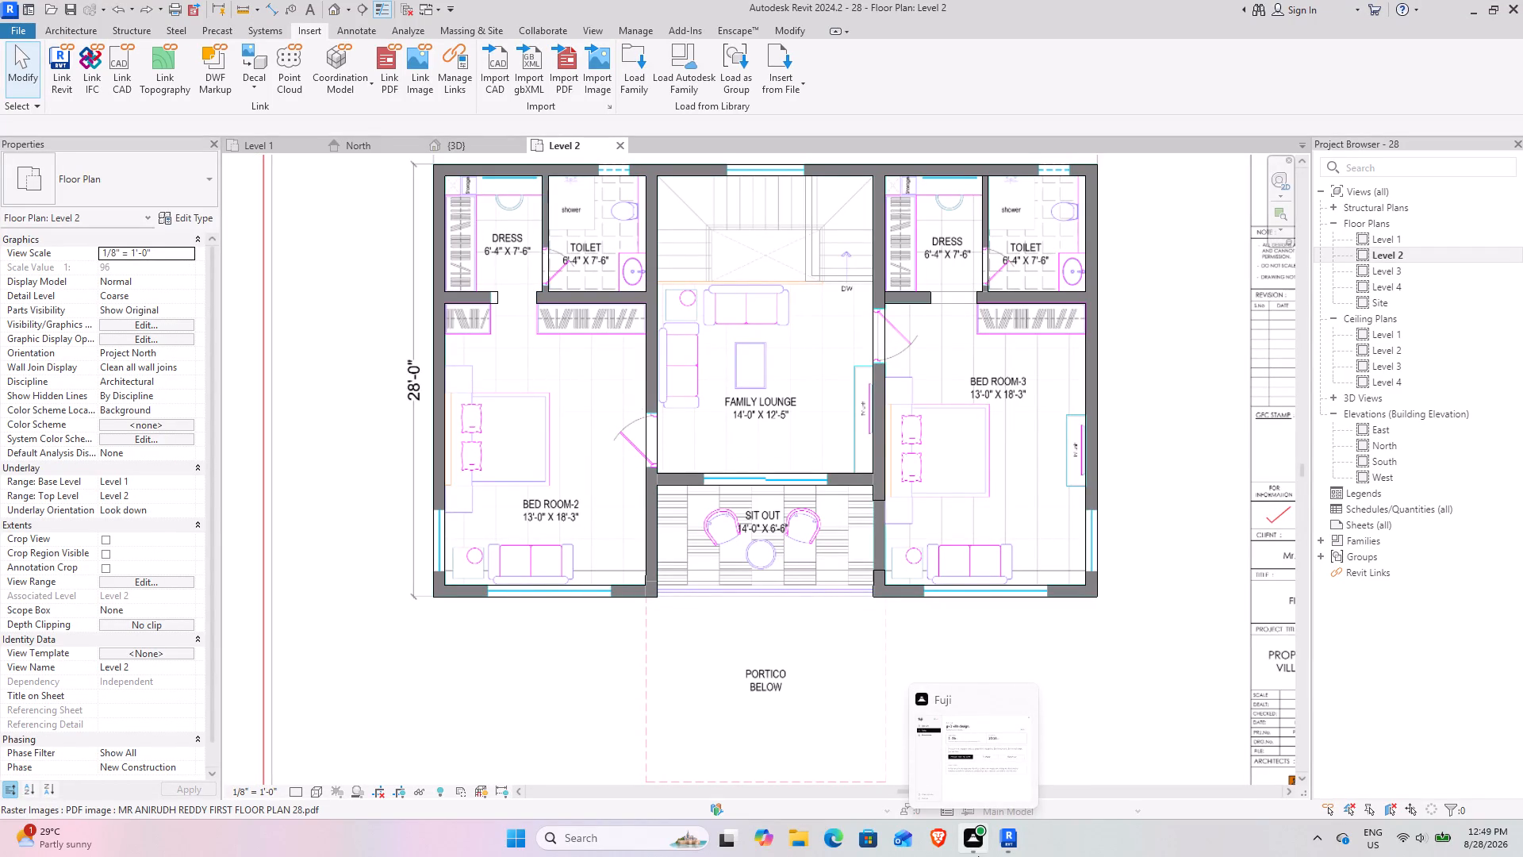
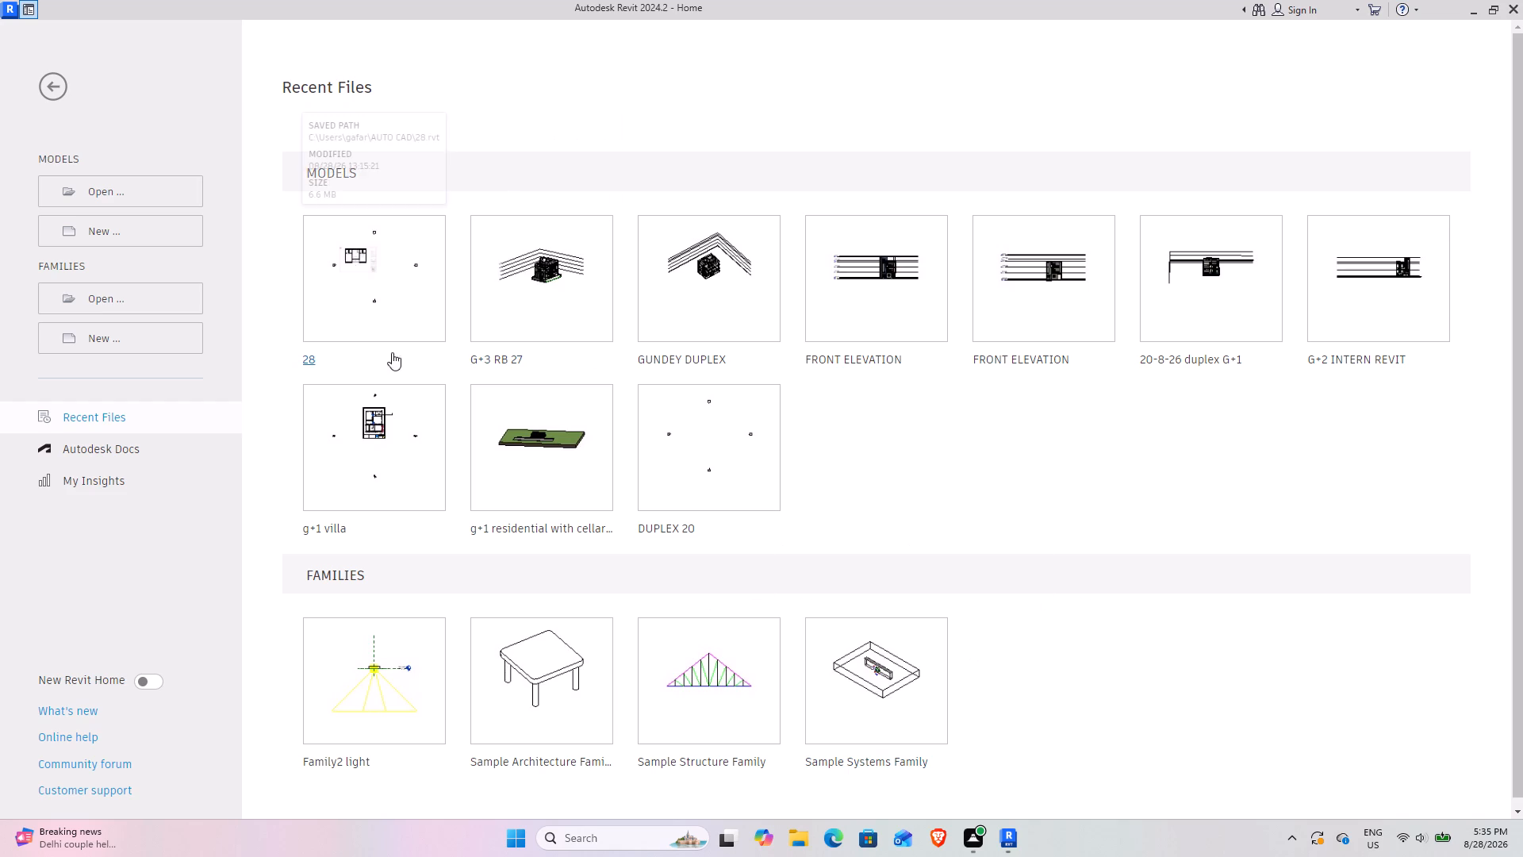
Open the recent project 28.
{"action": "left_click", "coordinate": [391, 287]}
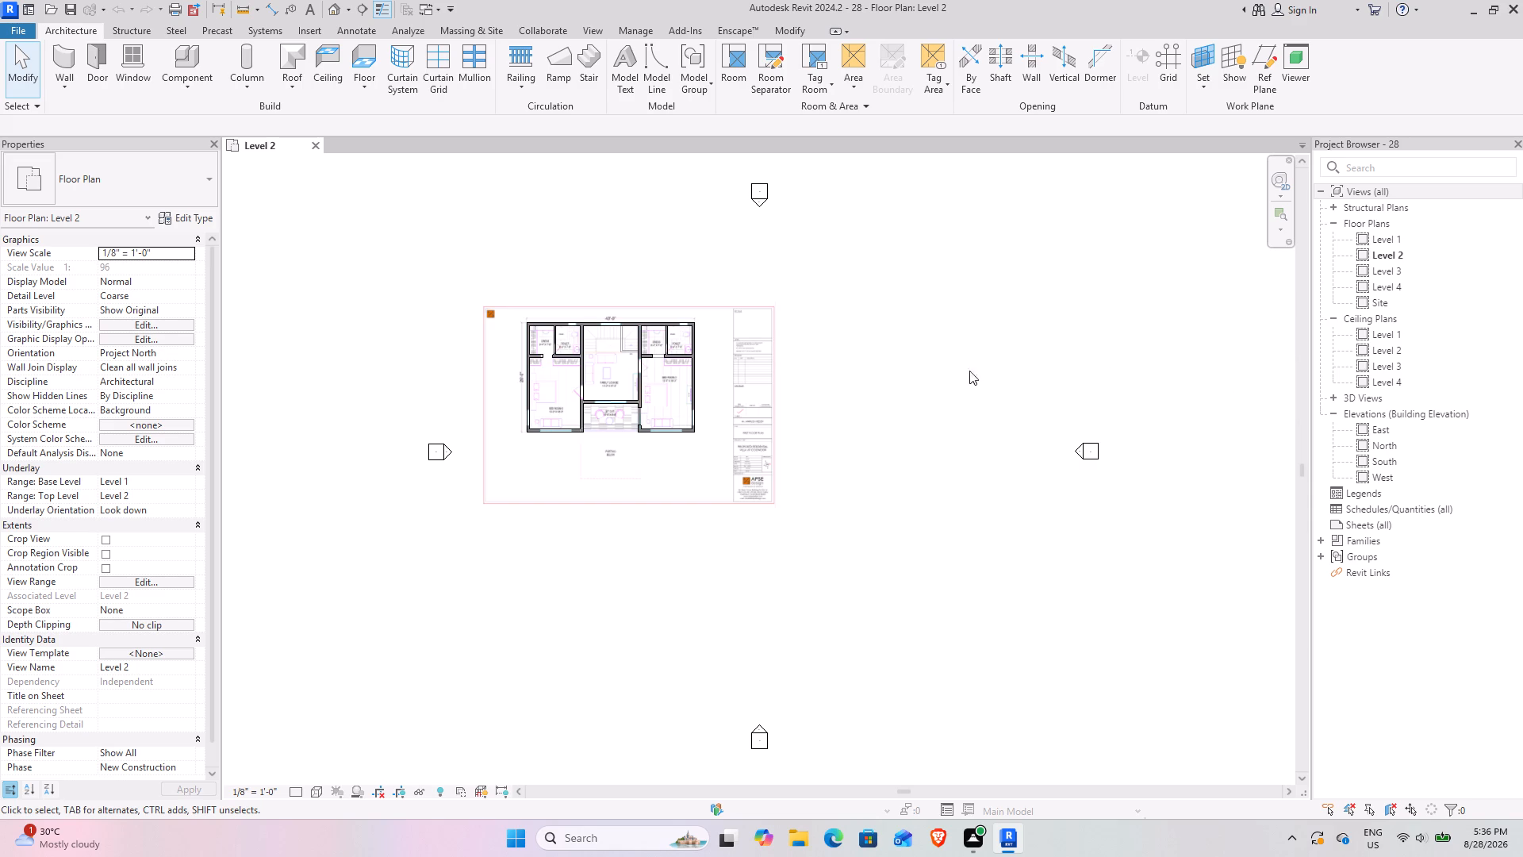
Open the default 3D view of the villa and set its visual style to Shaded.
{"action": "scroll", "coordinate": [516, 343], "scroll_direction": "down", "scroll_amount": 3}
{"action": "middle_click_drag", "start_coordinate": [513, 342], "coordinate": [683, 458]}
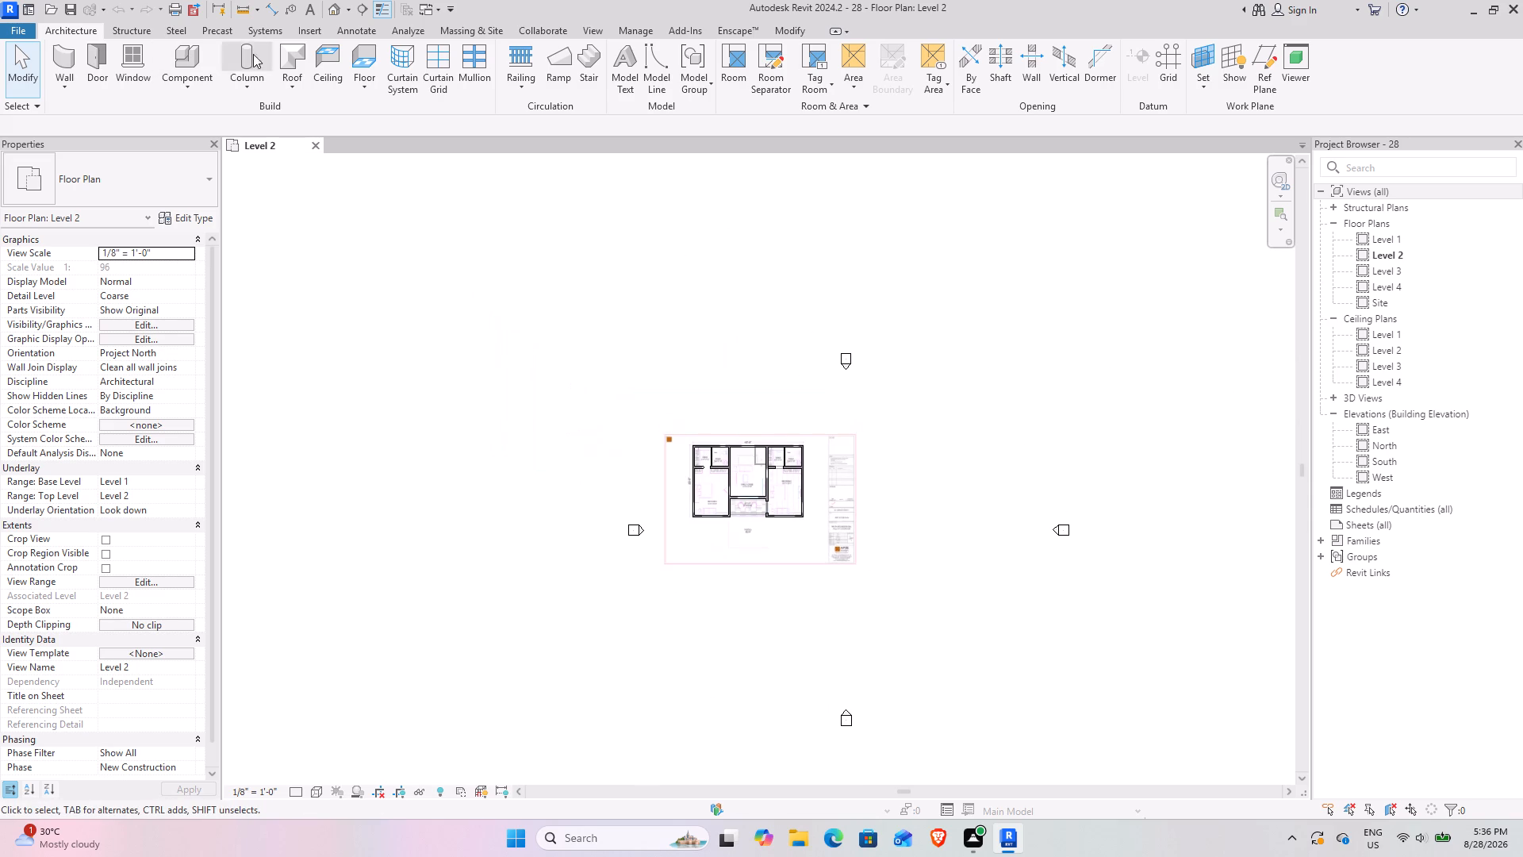
{"action": "left_click", "coordinate": [331, 2]}
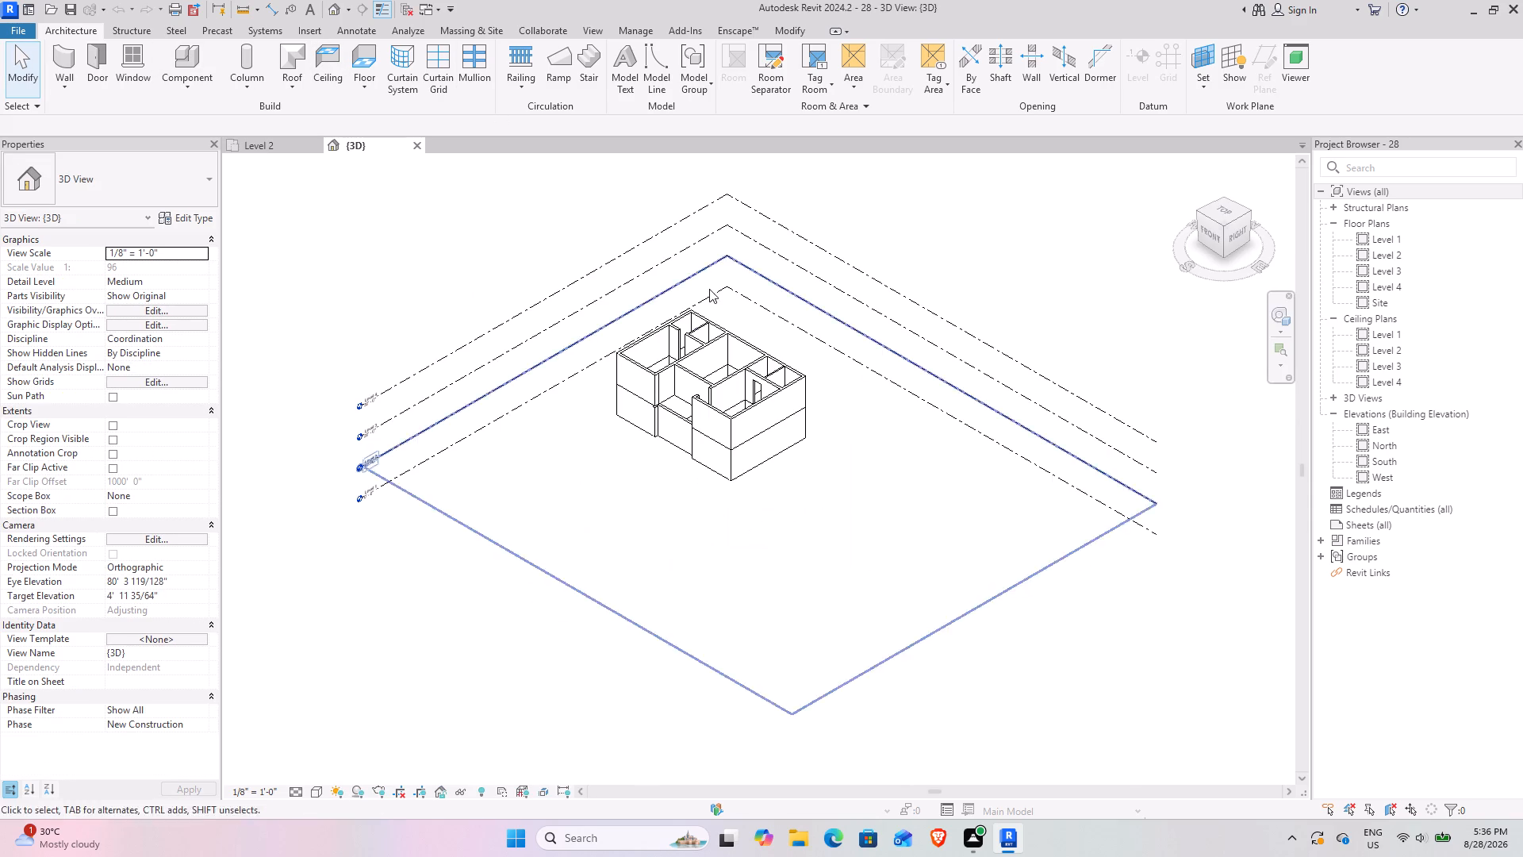
{"action": "scroll", "coordinate": [620, 325], "scroll_direction": "up", "scroll_amount": 11}
{"action": "scroll", "coordinate": [828, 510], "scroll_direction": "down", "scroll_amount": 3}
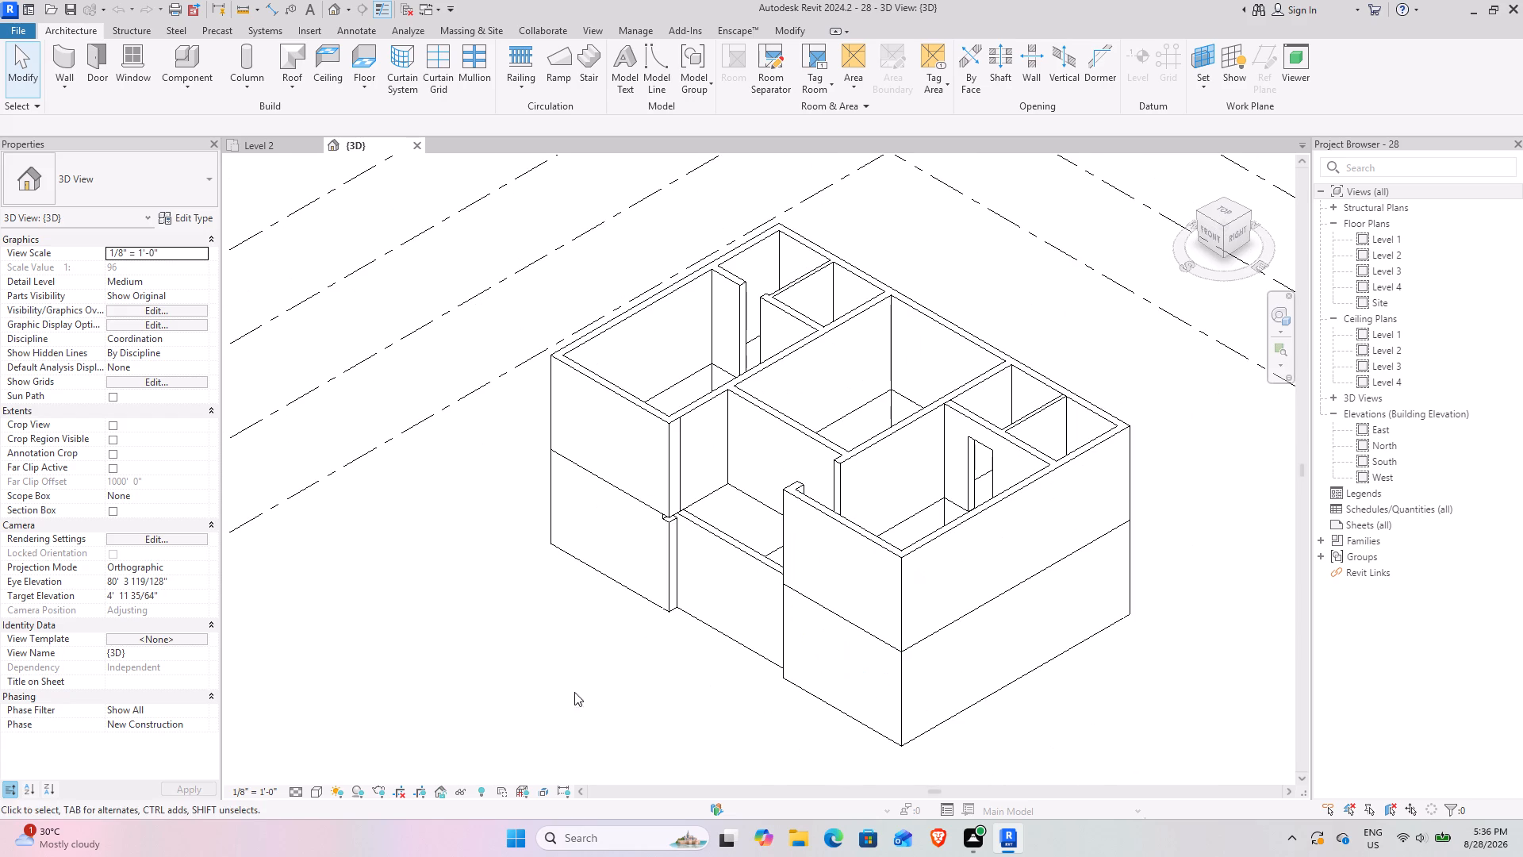
{"action": "left_click", "coordinate": [314, 792]}
{"action": "left_click", "coordinate": [350, 724]}
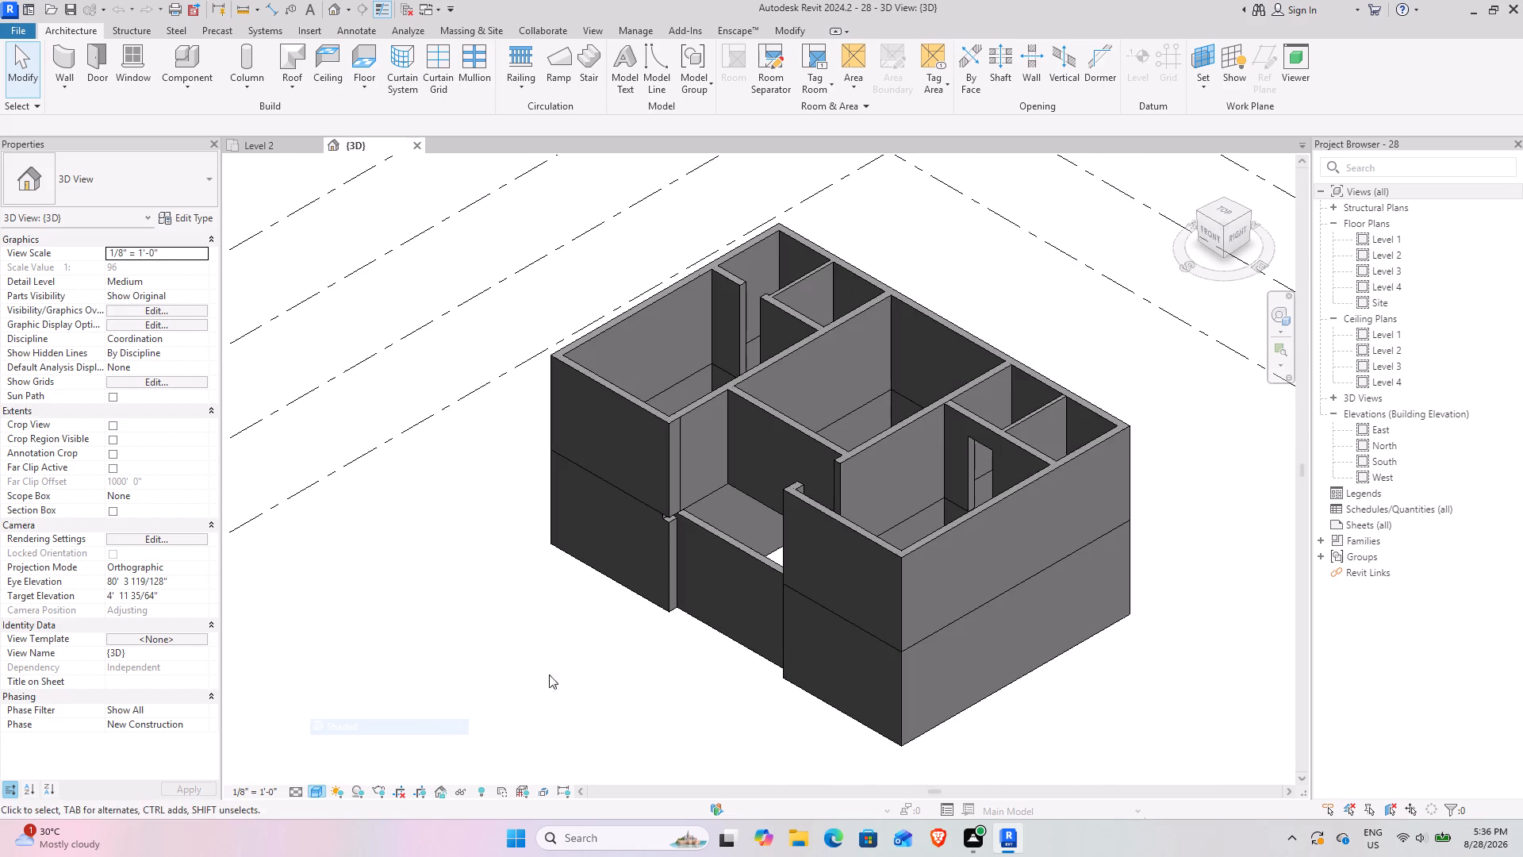
Orbit the shaded villa model to examine the stacked walls and levels from the front and in isometric view.
{"action": "scroll", "coordinate": [888, 549], "scroll_direction": "down", "scroll_amount": 4}
{"action": "left_click_drag", "start_coordinate": [1224, 247], "coordinate": [1173, 248]}
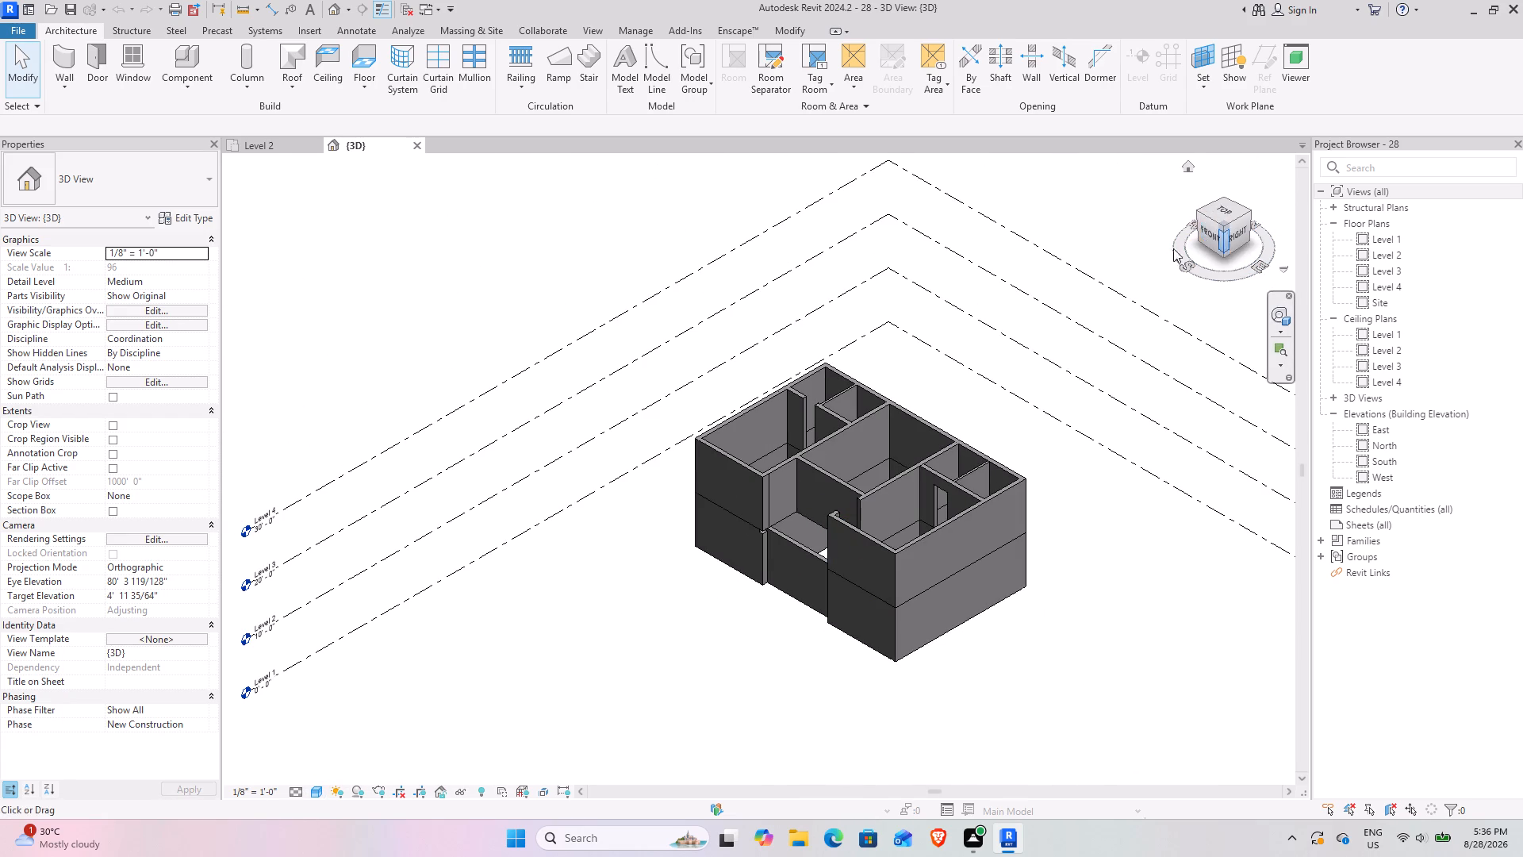
{"action": "left_click_drag", "start_coordinate": [1173, 248], "coordinate": [299, 233]}
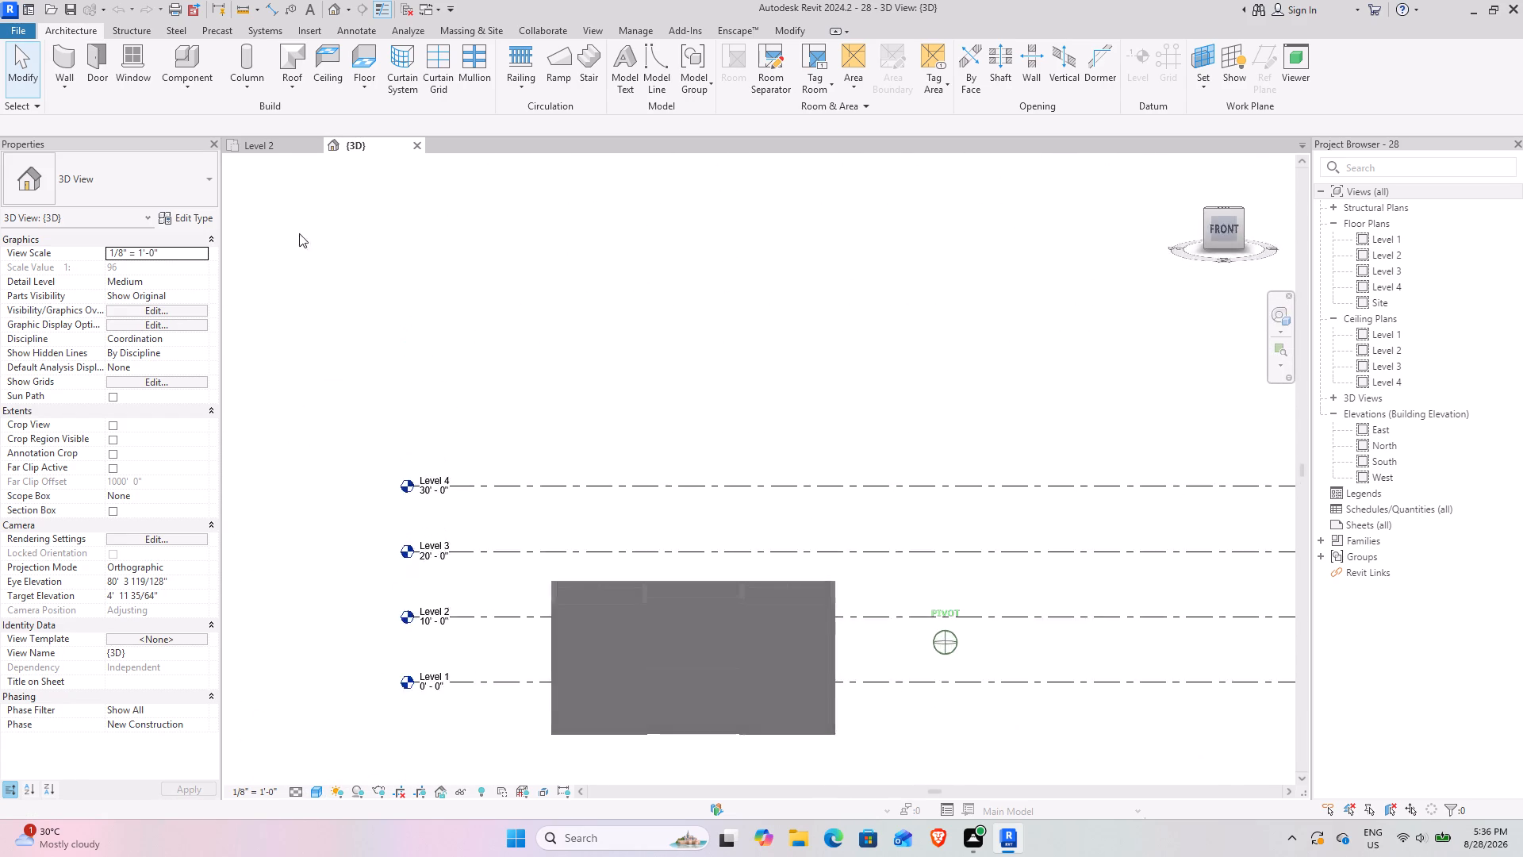
{"action": "left_click_drag", "start_coordinate": [299, 233], "coordinate": [1277, 259]}
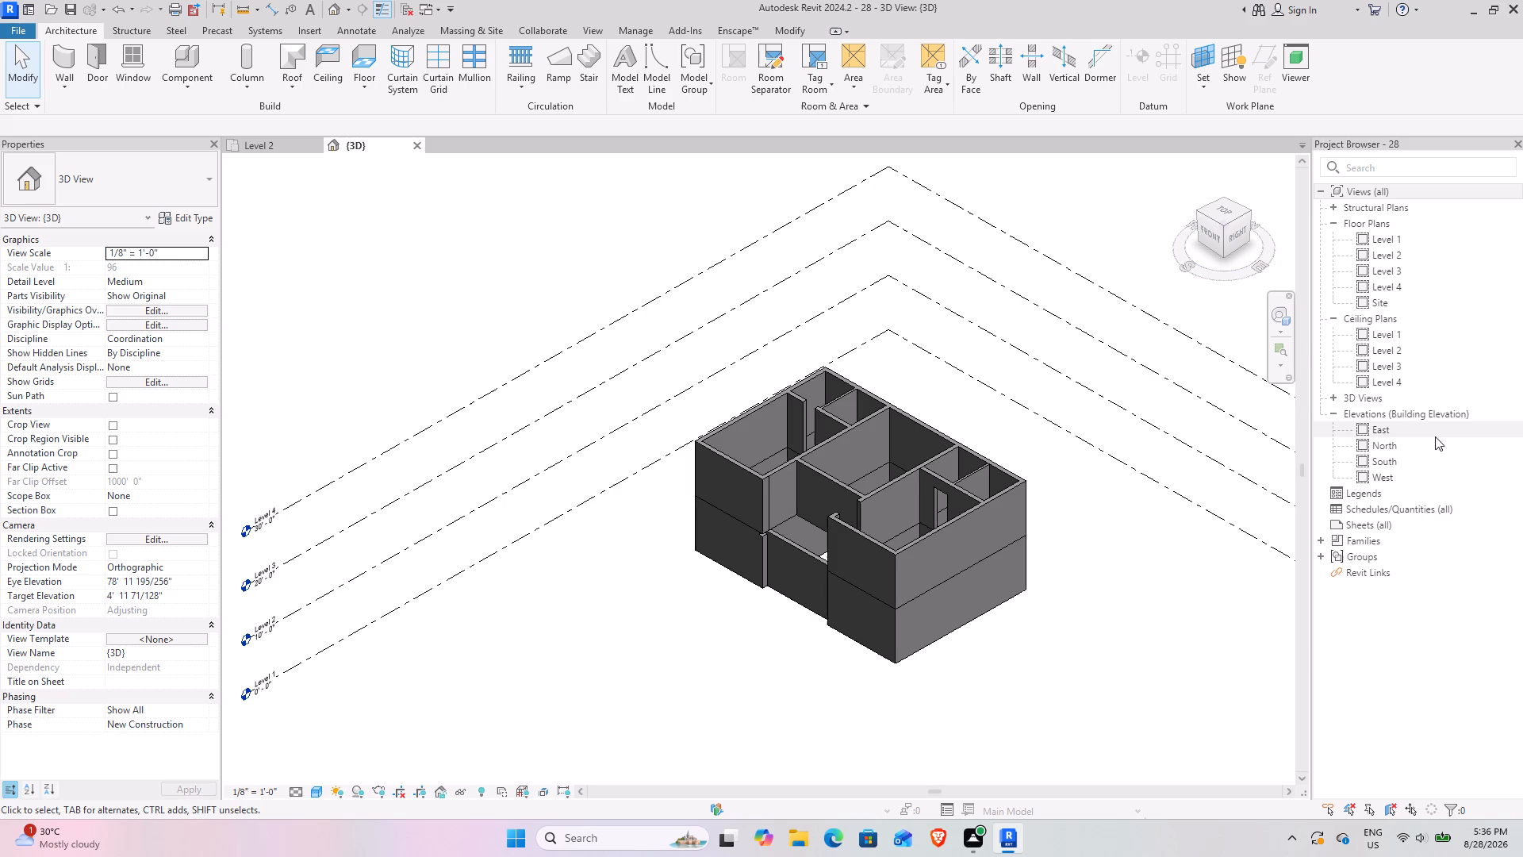
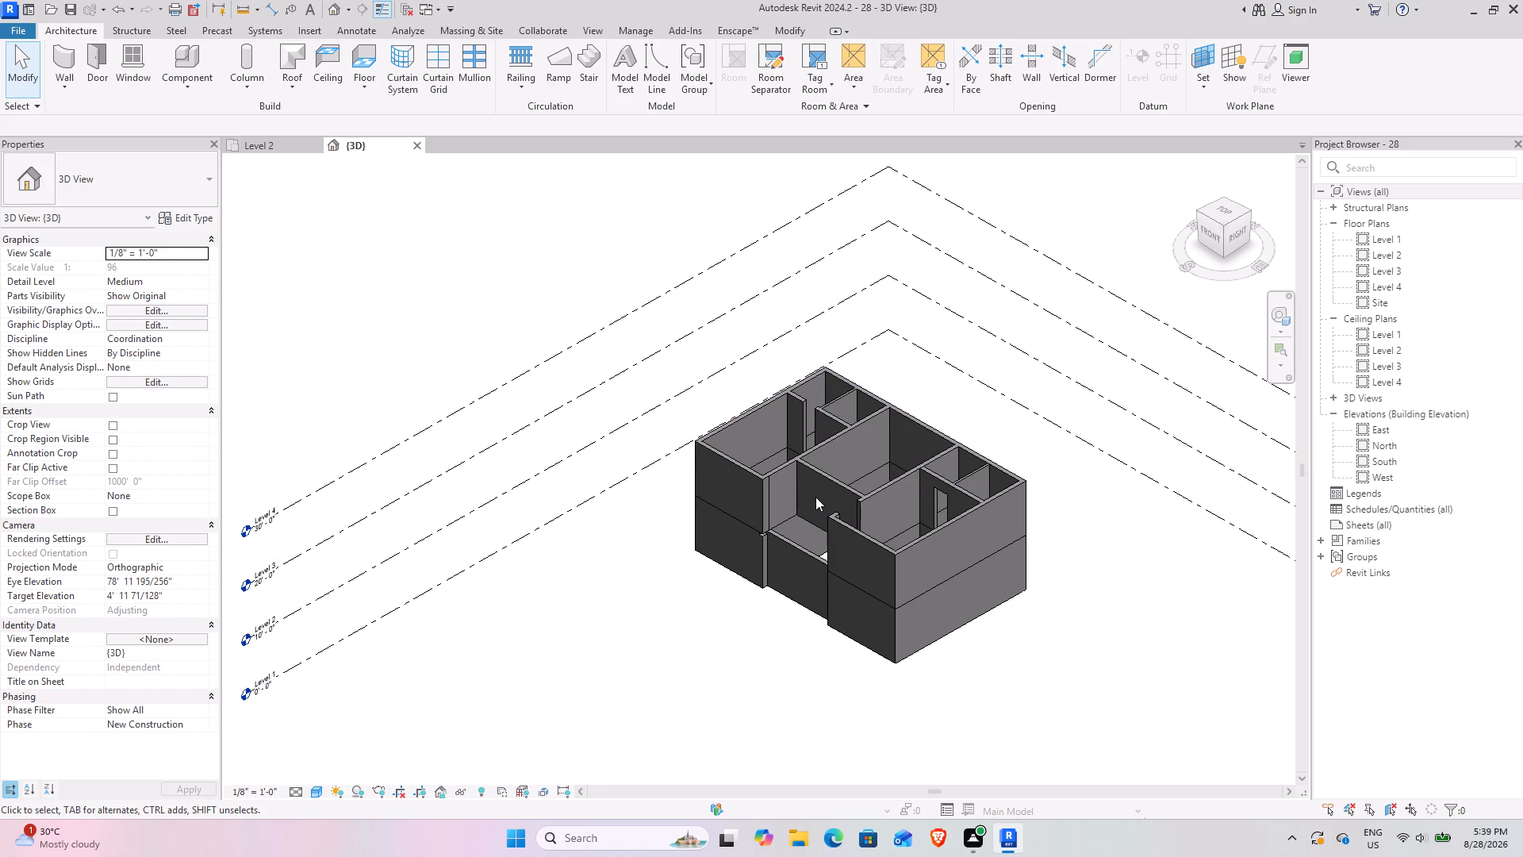
Orbit the villa model to examine its stacked walls from the right side and in isometric view.
{"action": "scroll", "coordinate": [815, 497], "scroll_direction": "down", "scroll_amount": 1}
{"action": "middle_click_drag", "start_coordinate": [877, 495], "coordinate": [860, 495]}
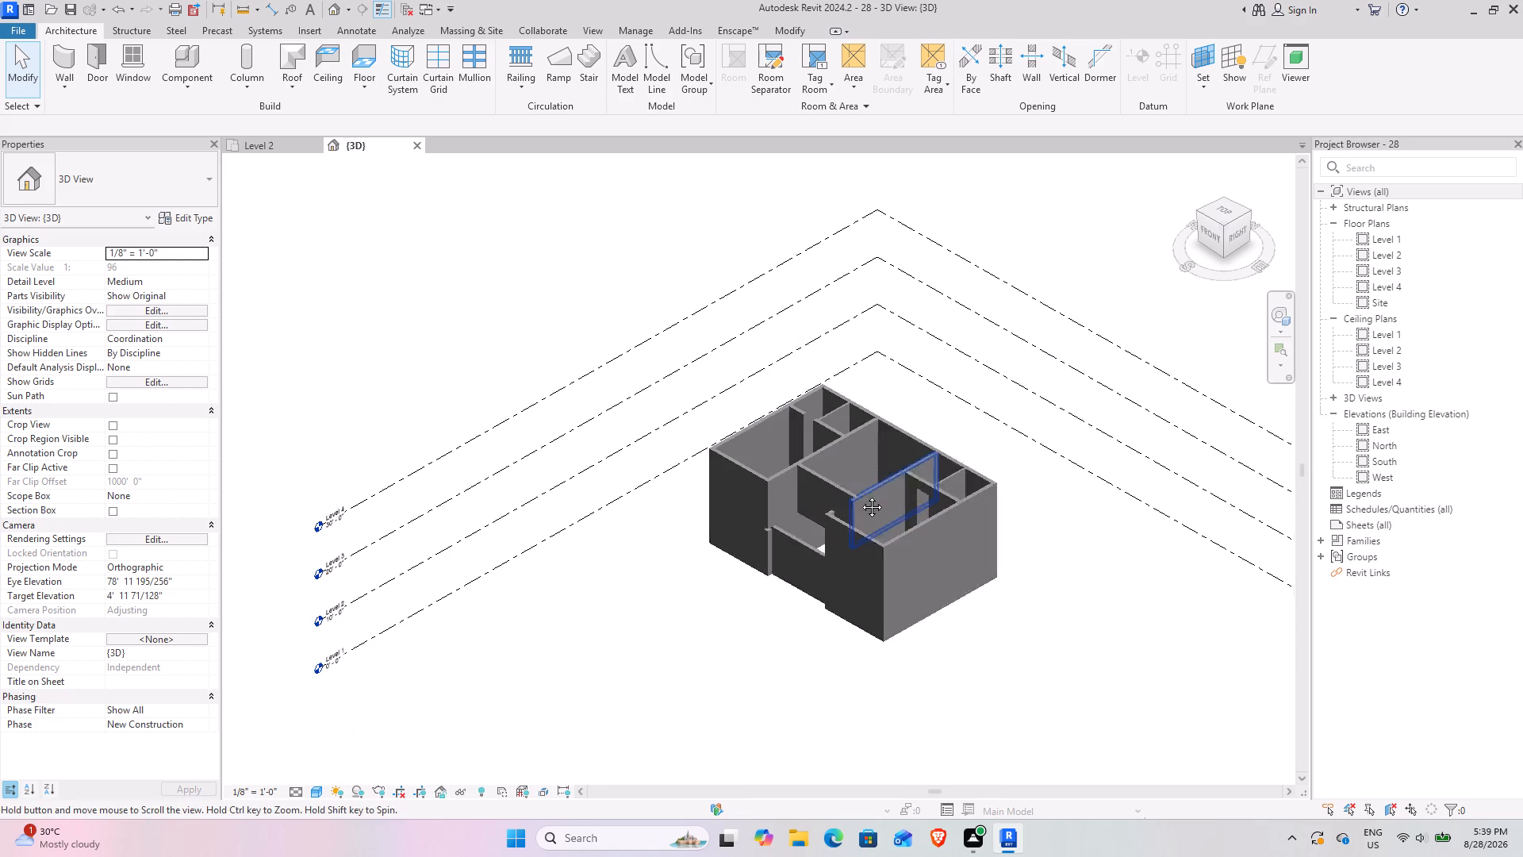
{"action": "middle_click_drag", "start_coordinate": [860, 495], "coordinate": [738, 459]}
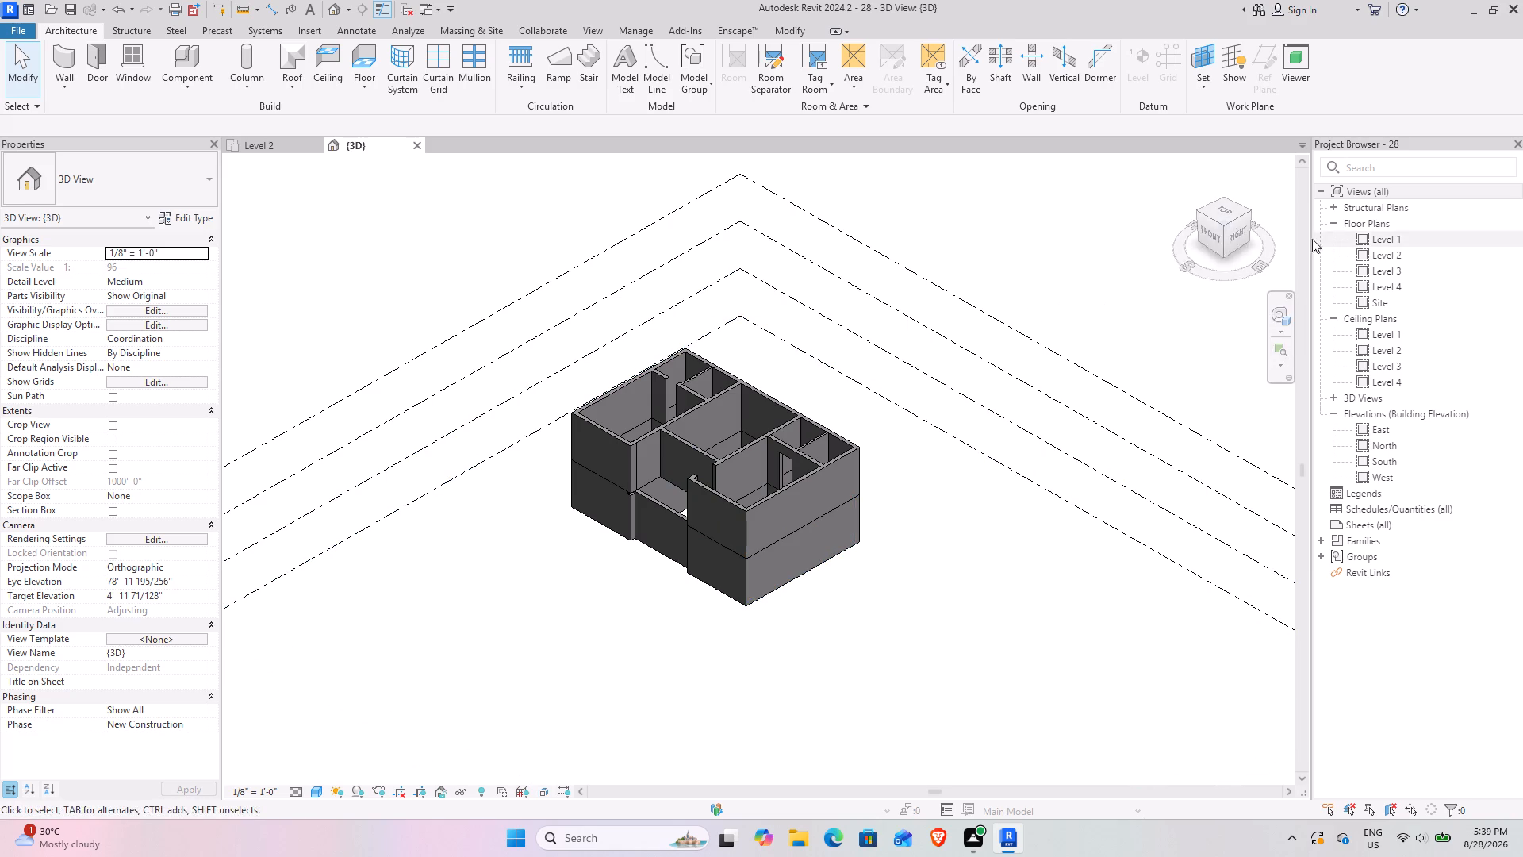
{"action": "left_click_drag", "start_coordinate": [1217, 241], "coordinate": [1077, 188]}
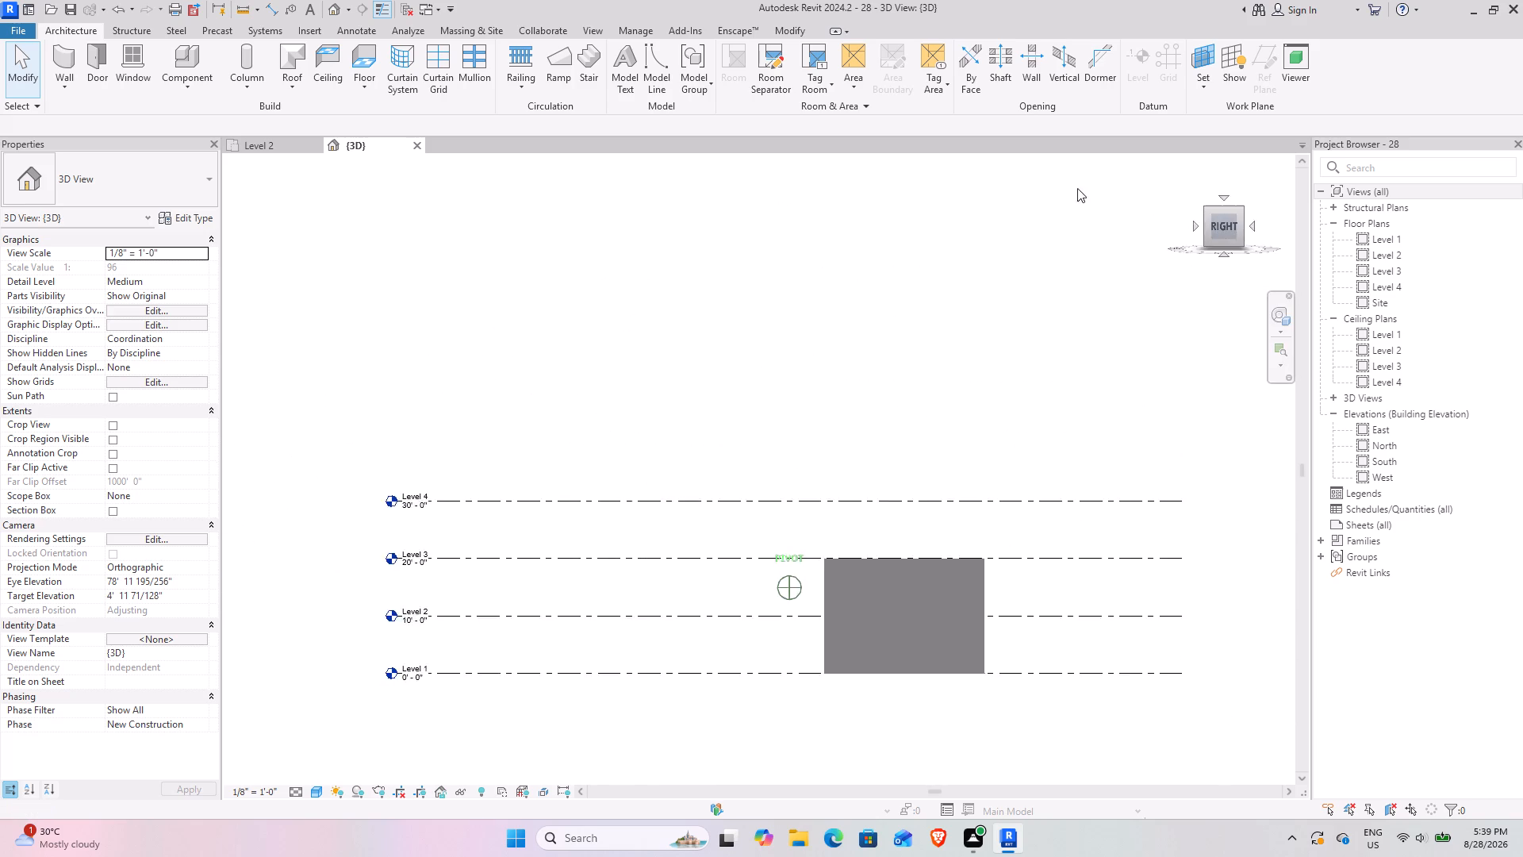
{"action": "left_click_drag", "start_coordinate": [1077, 188], "coordinate": [1285, 279]}
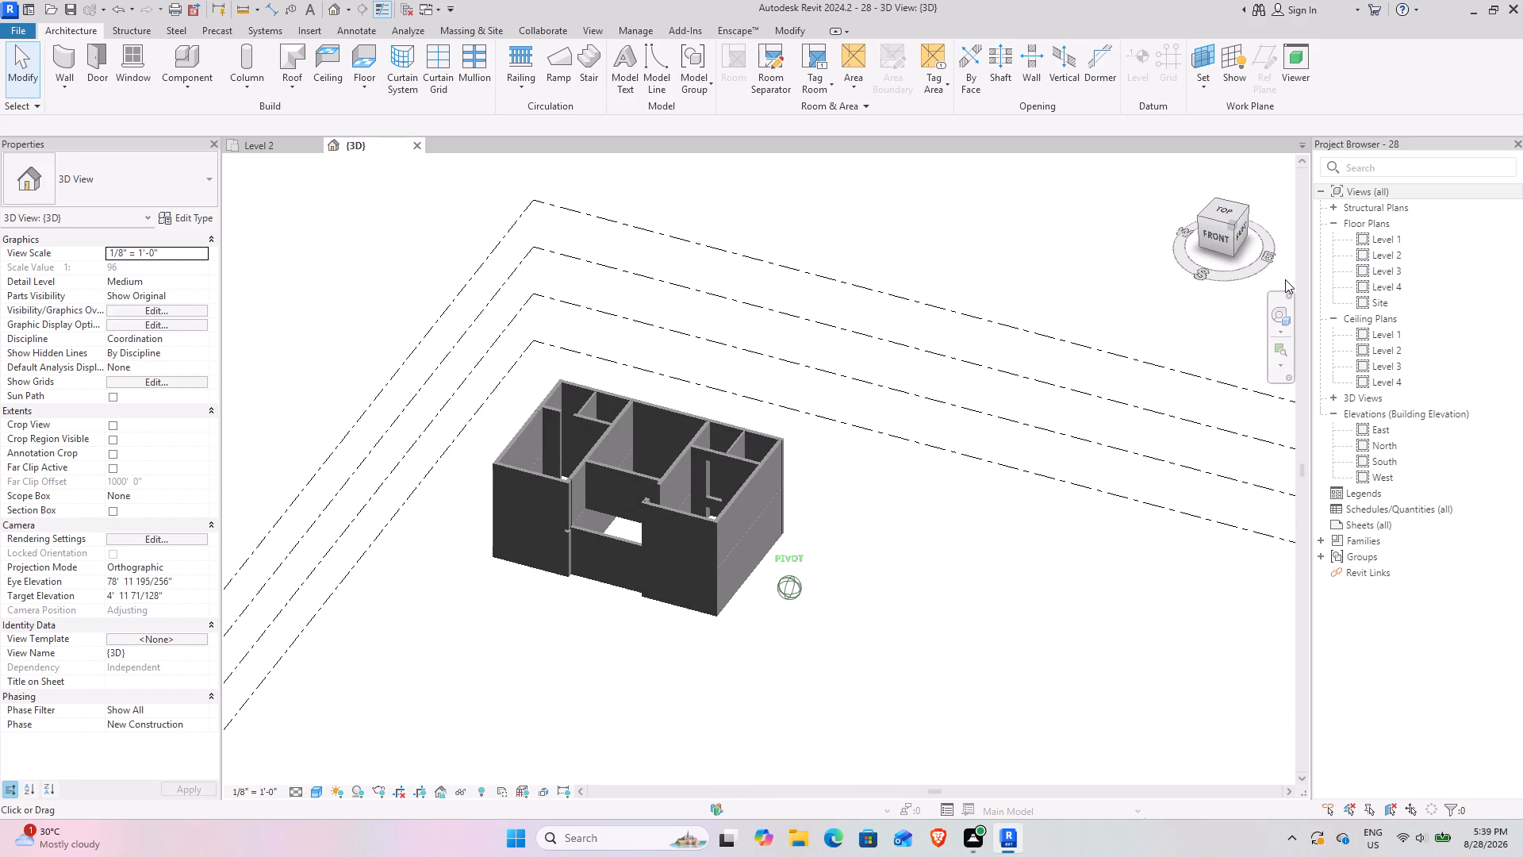
{"action": "left_click_drag", "start_coordinate": [1285, 279], "coordinate": [1238, 304]}
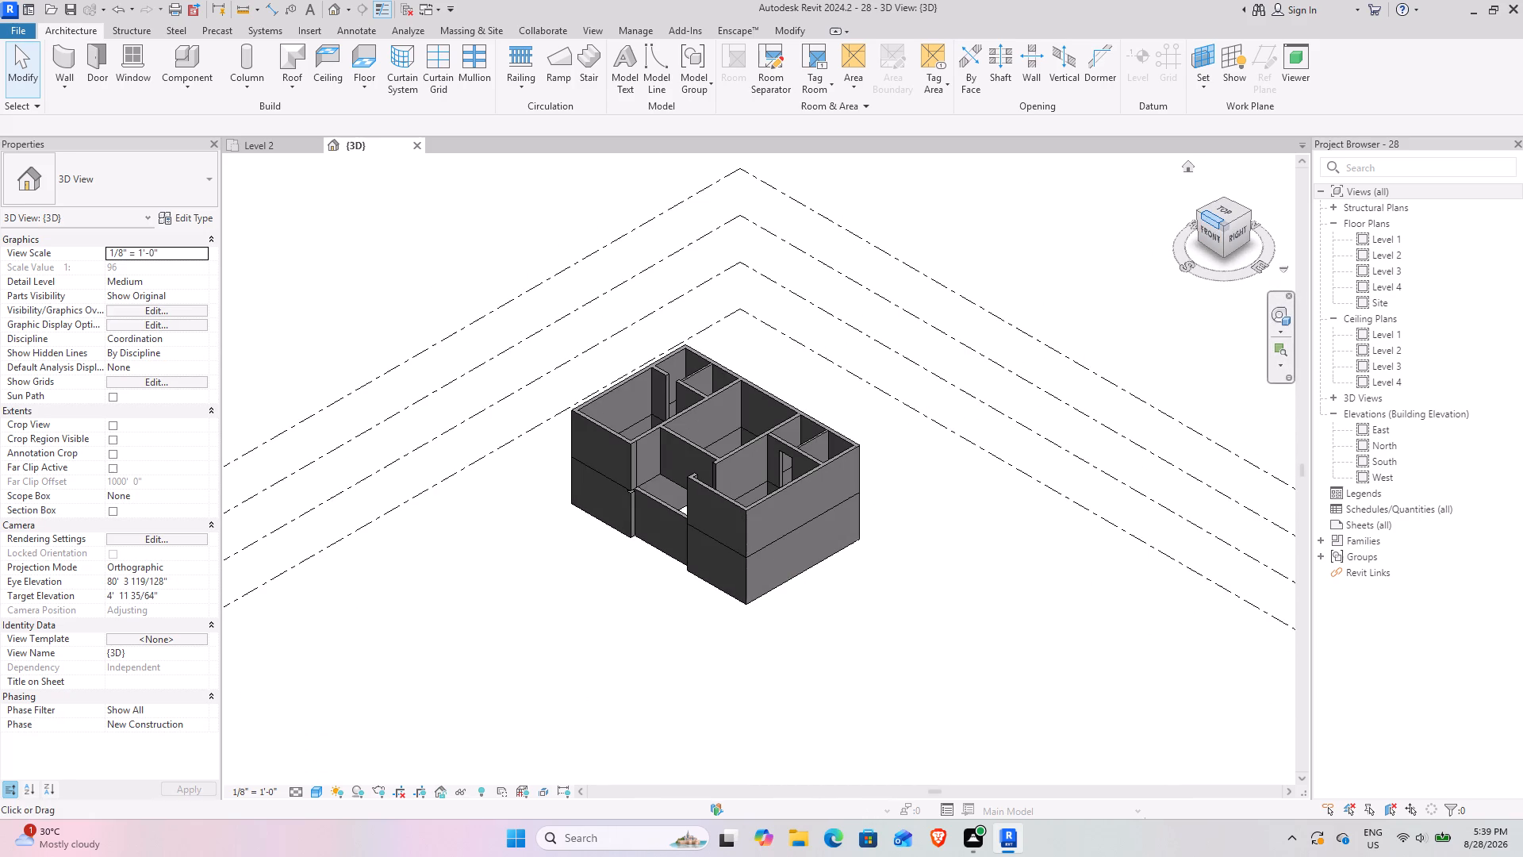
{"action": "left_click_drag", "start_coordinate": [1229, 225], "coordinate": [245, 268]}
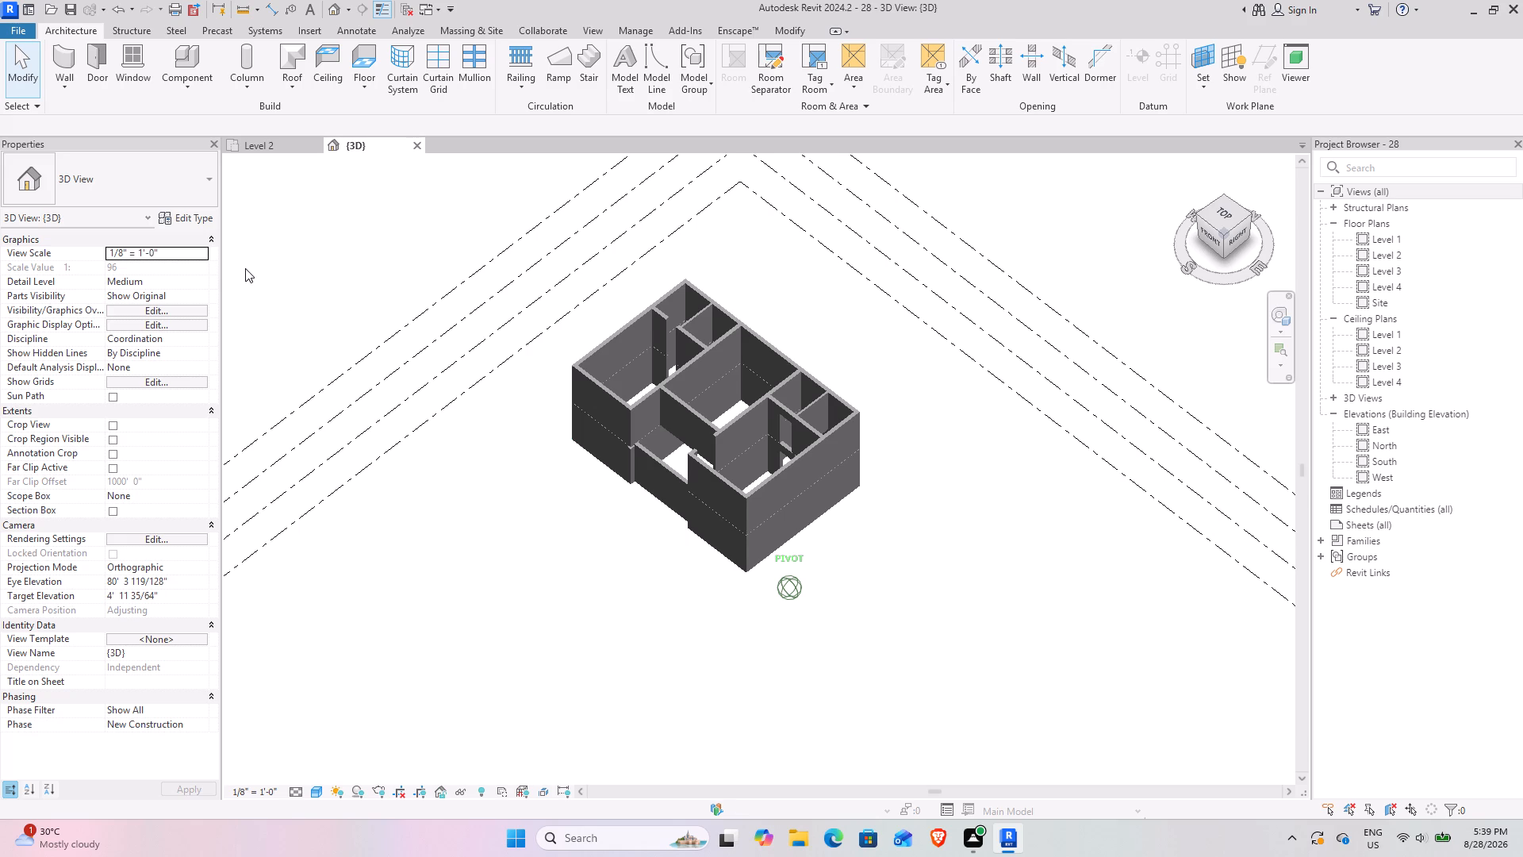
{"action": "left_click_drag", "start_coordinate": [245, 268], "coordinate": [1238, 206]}
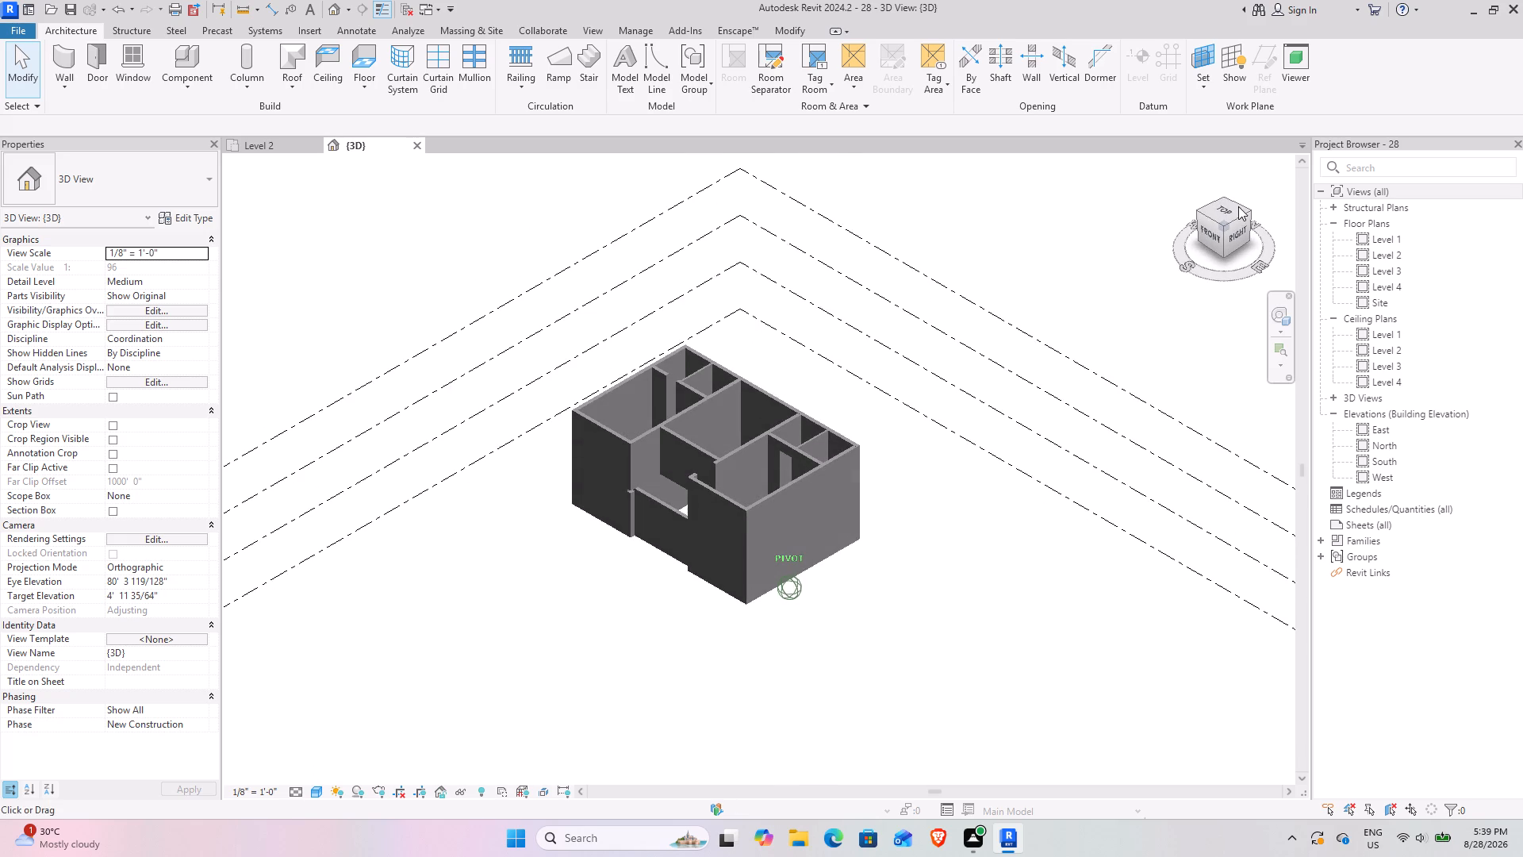
{"action": "left_click_drag", "start_coordinate": [1238, 206], "coordinate": [1279, 257]}
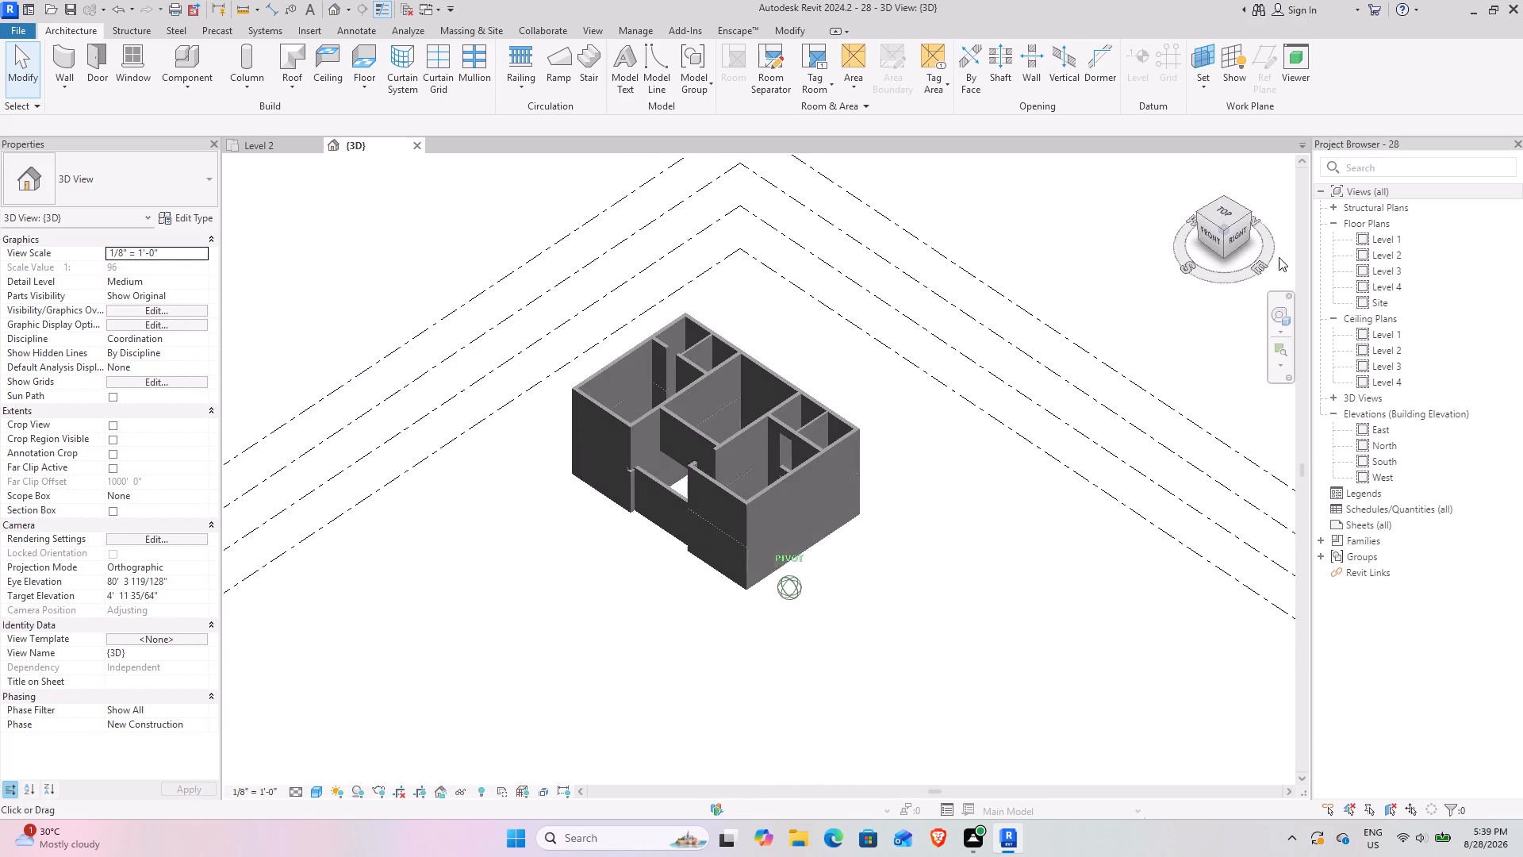
{"action": "left_click_drag", "start_coordinate": [1279, 257], "coordinate": [1276, 263]}
{"action": "left_click", "coordinate": [1225, 236]}
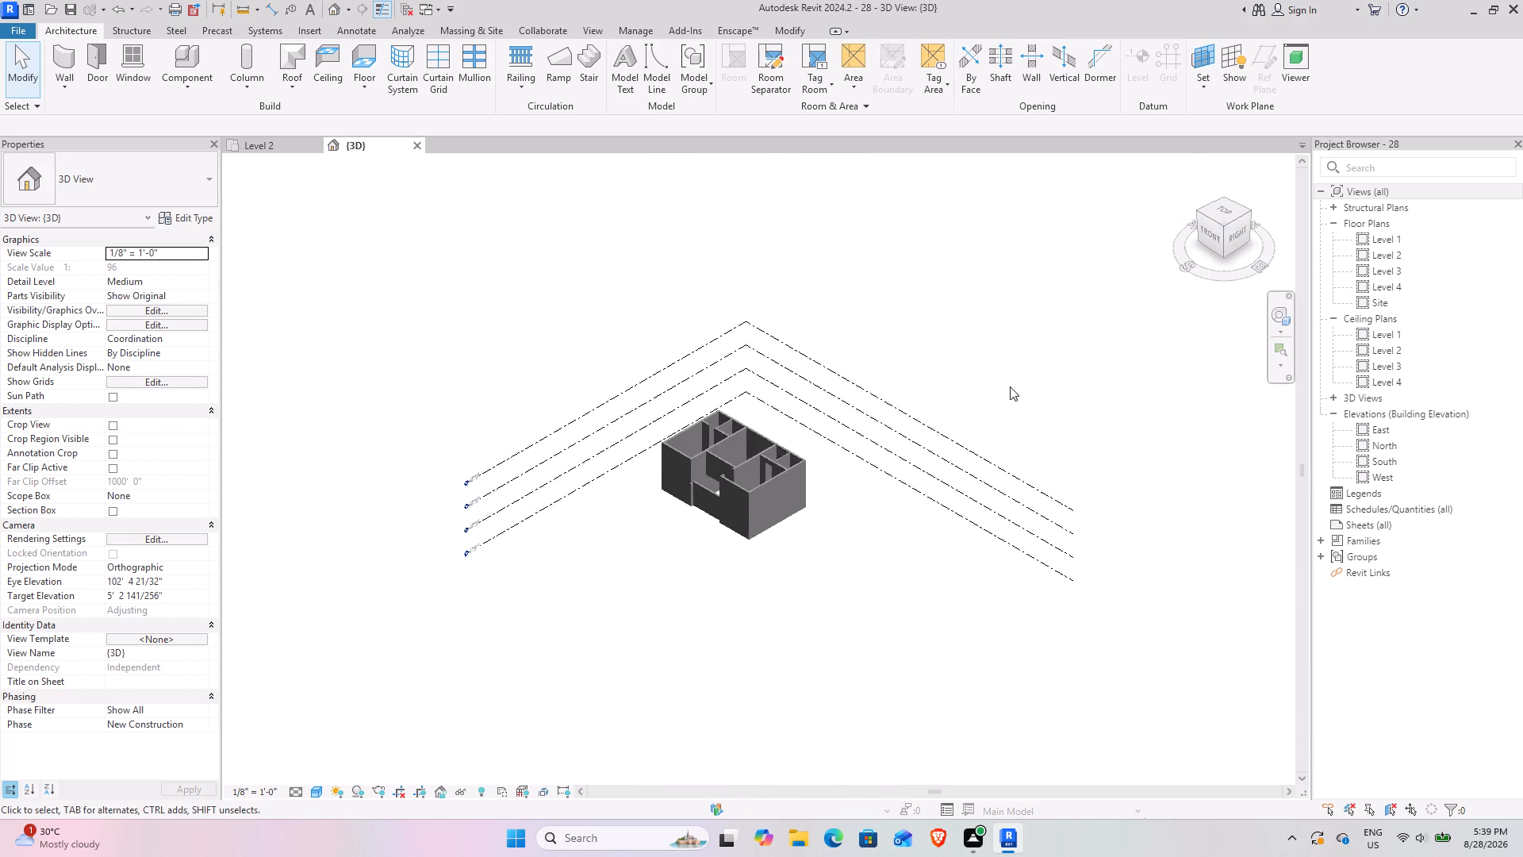
{"action": "scroll", "coordinate": [685, 394], "scroll_direction": "up", "scroll_amount": 8}
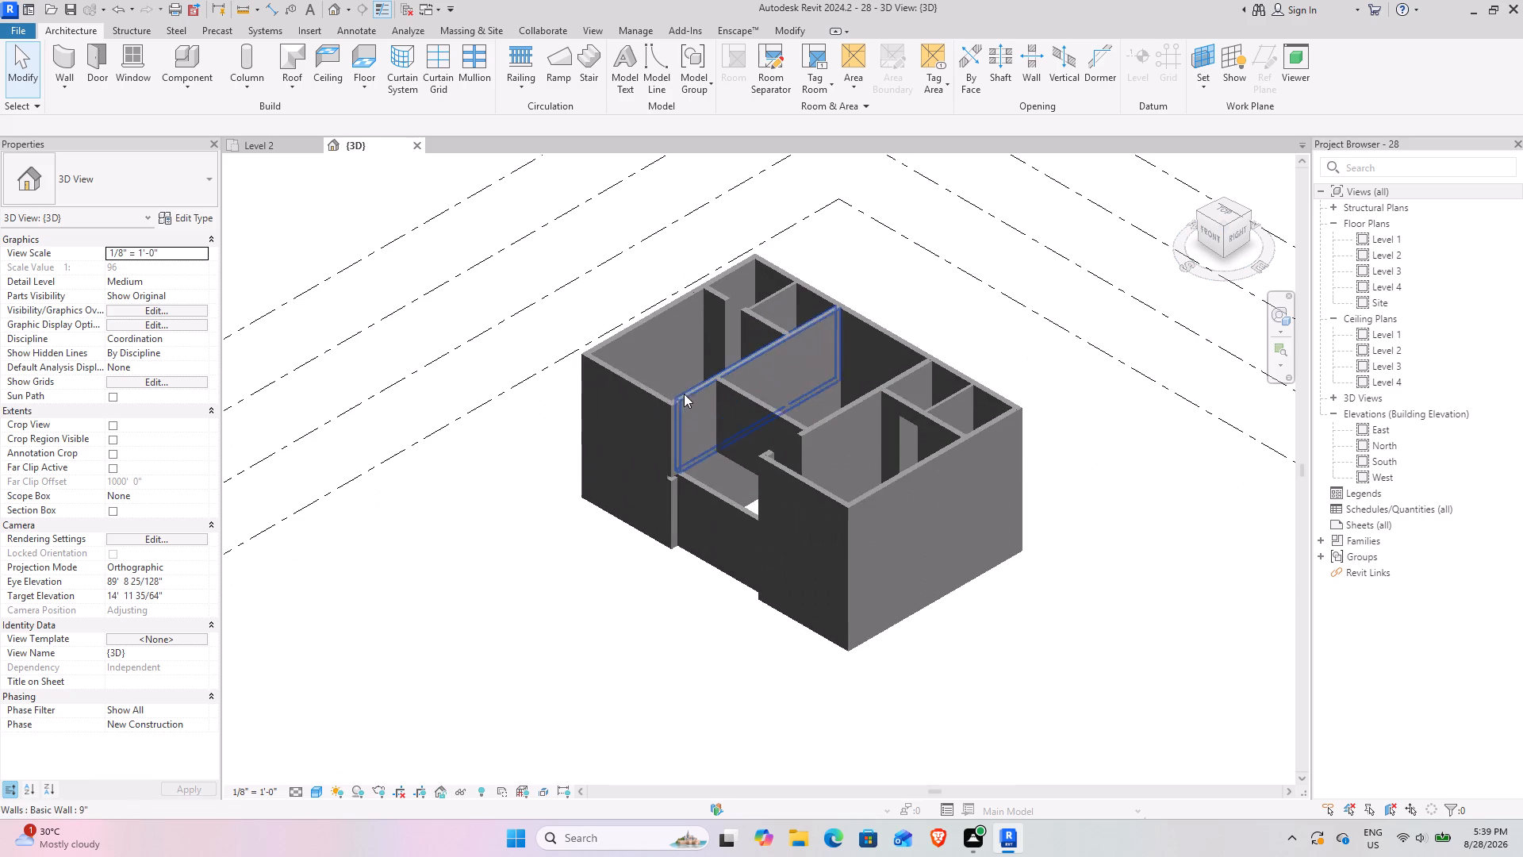
Inspect the Level 2 front wall at the villa's front-right corner in the front and top-front views.
{"action": "left_click", "coordinate": [790, 475]}
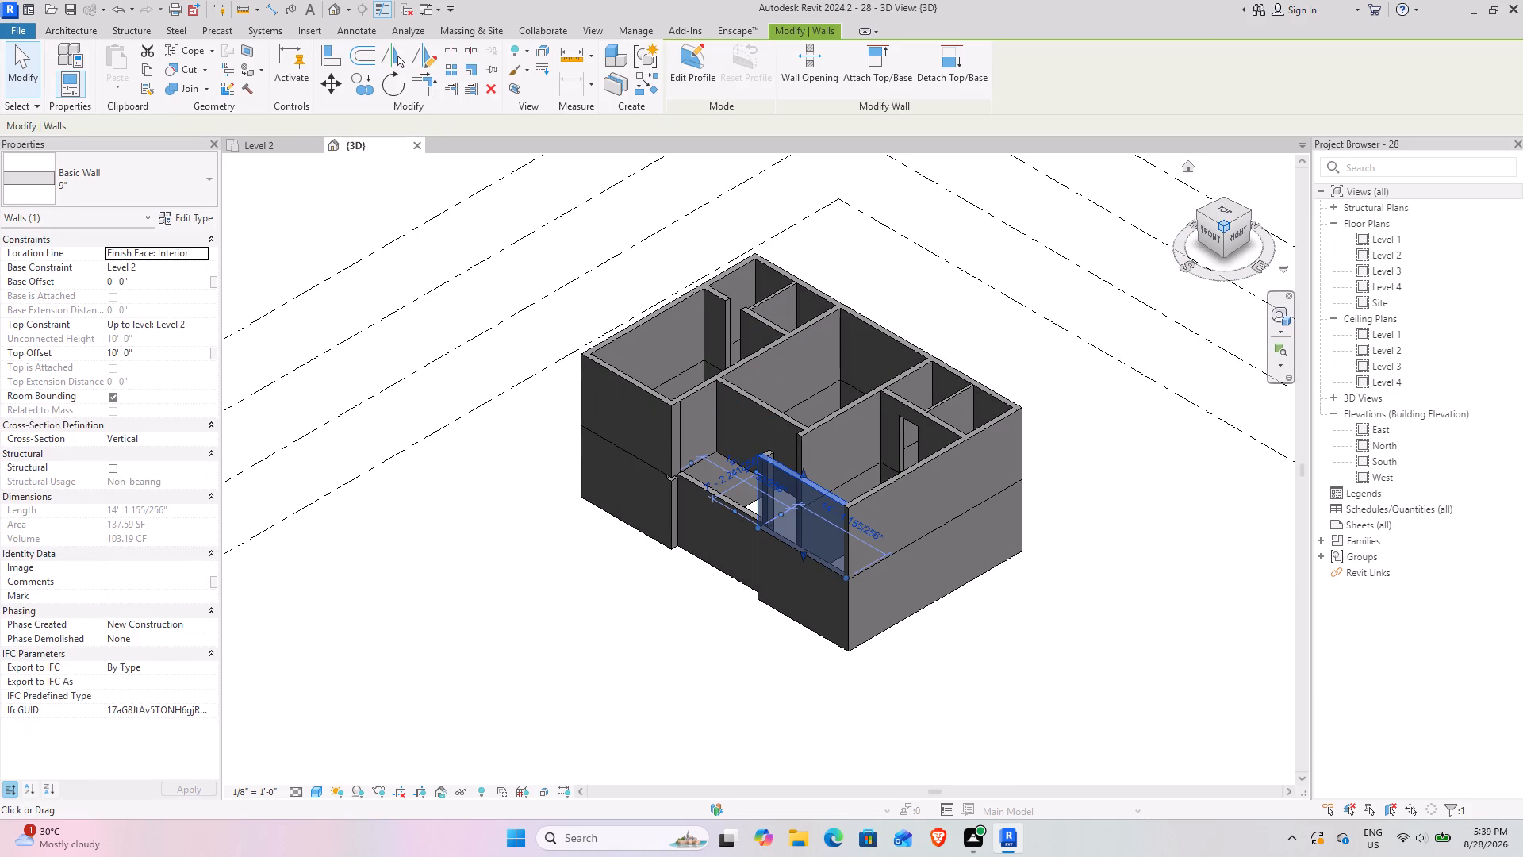
{"action": "left_click", "coordinate": [1217, 221]}
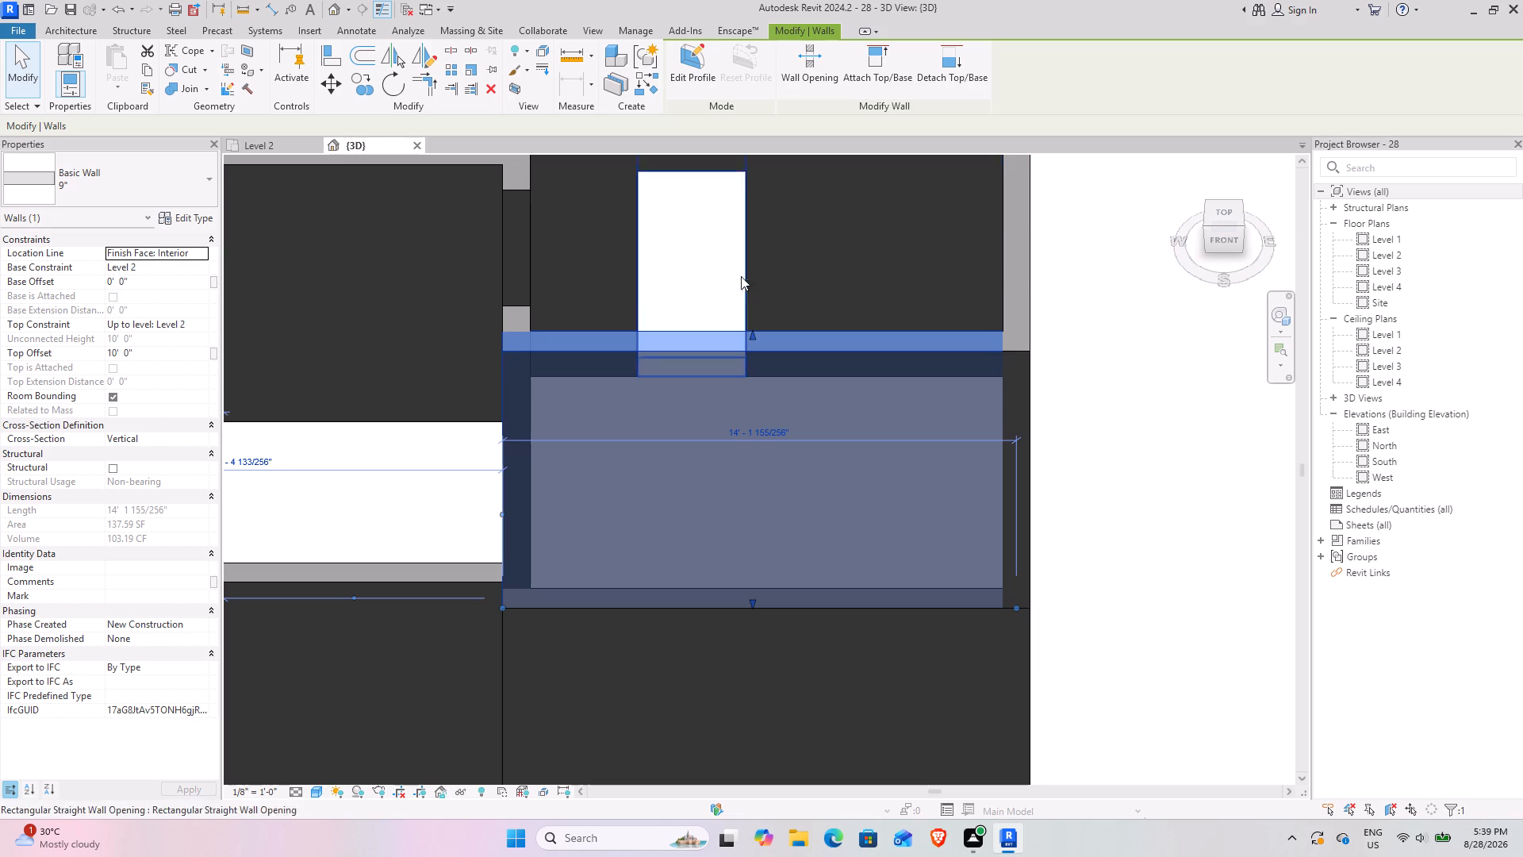
{"action": "left_click", "coordinate": [1234, 239]}
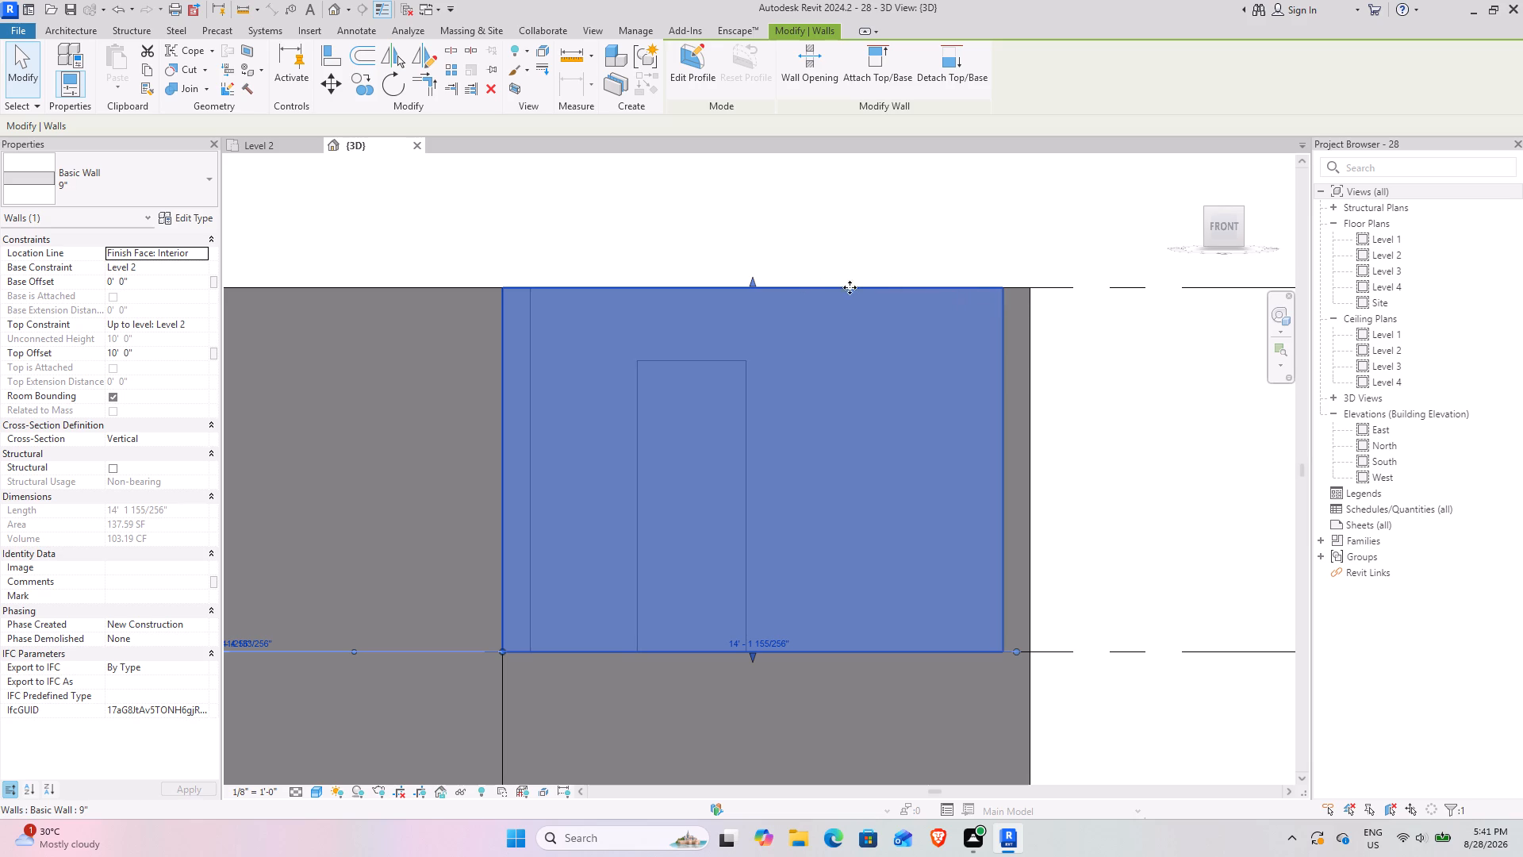
{"action": "scroll", "coordinate": [822, 391], "scroll_direction": "down", "scroll_amount": 7}
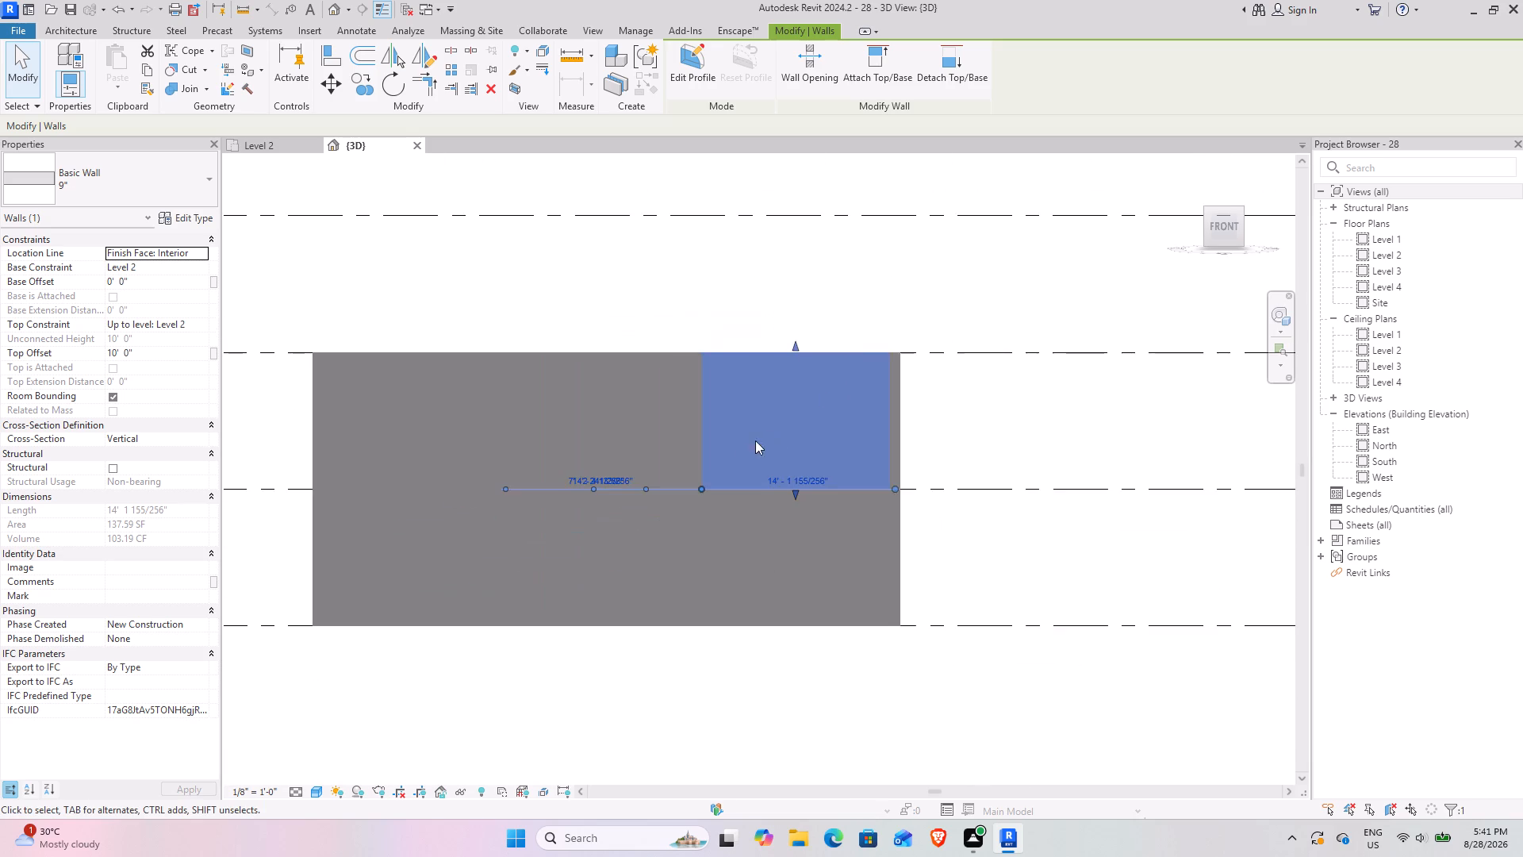
{"action": "middle_click_drag", "start_coordinate": [735, 451], "coordinate": [854, 441]}
{"action": "scroll", "coordinate": [690, 478], "scroll_direction": "up", "scroll_amount": 3}
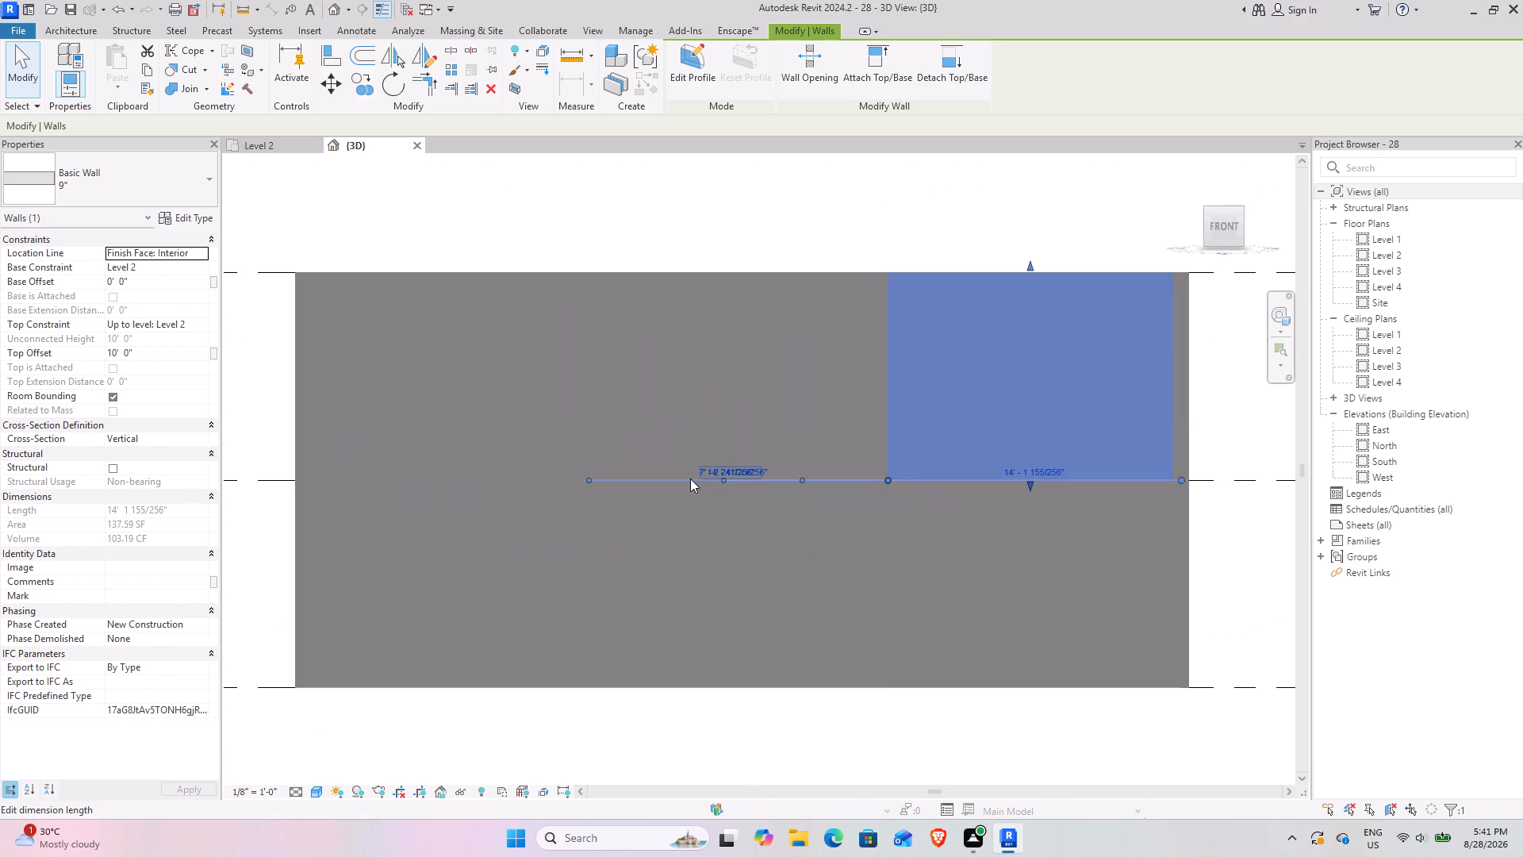
{"action": "left_click", "coordinate": [1221, 213]}
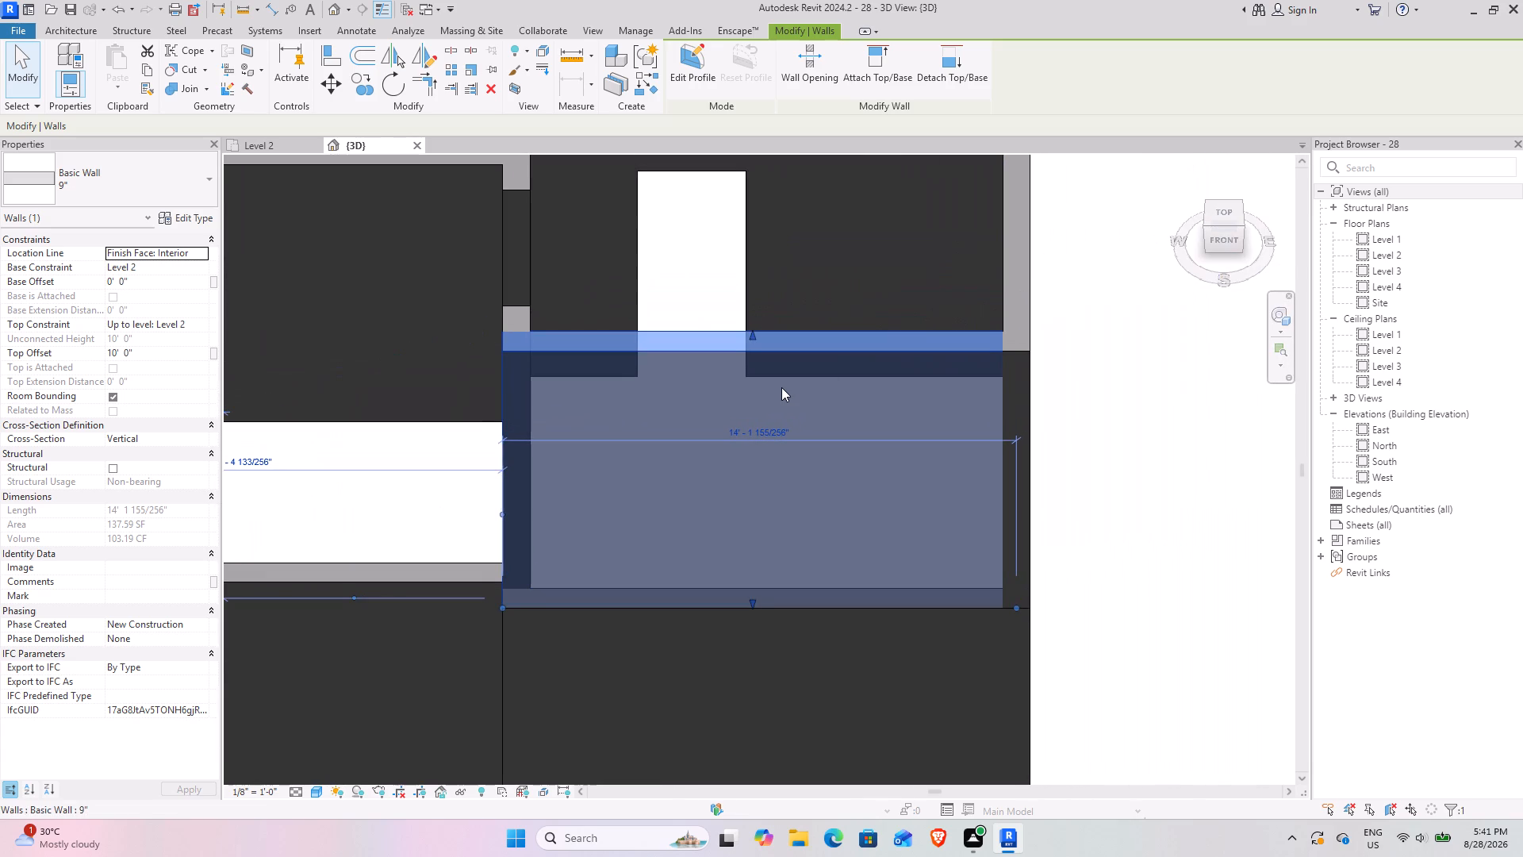
{"action": "scroll", "coordinate": [781, 387], "scroll_direction": "down", "scroll_amount": 6}
{"action": "left_click", "coordinate": [586, 633]}
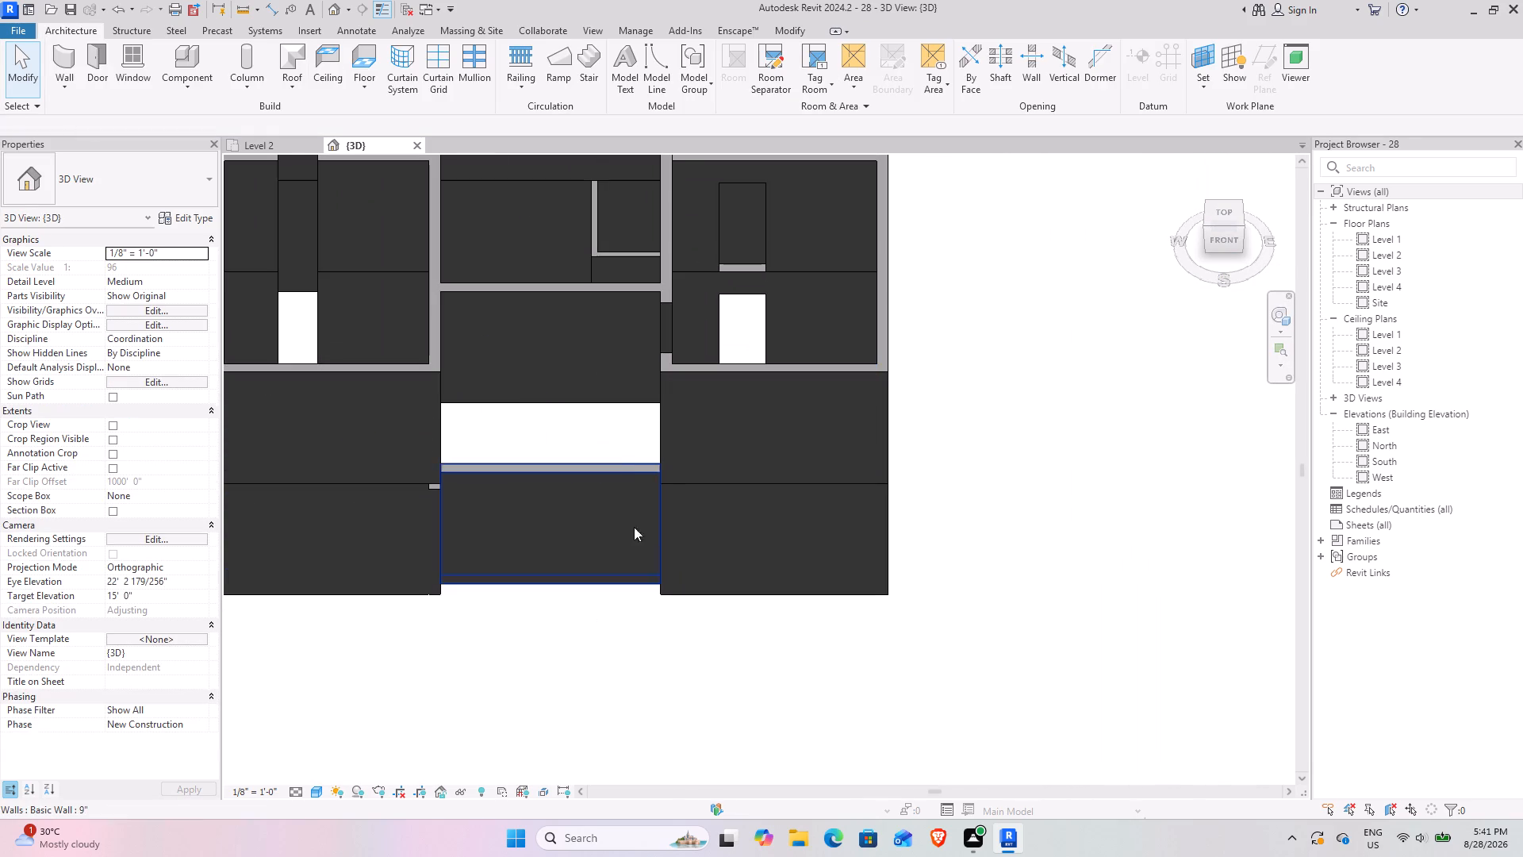
Examine the Level 2 room layout, partition walls and openings across the whole villa in the top-front view.
{"action": "middle_click_drag", "start_coordinate": [667, 457], "coordinate": [893, 672]}
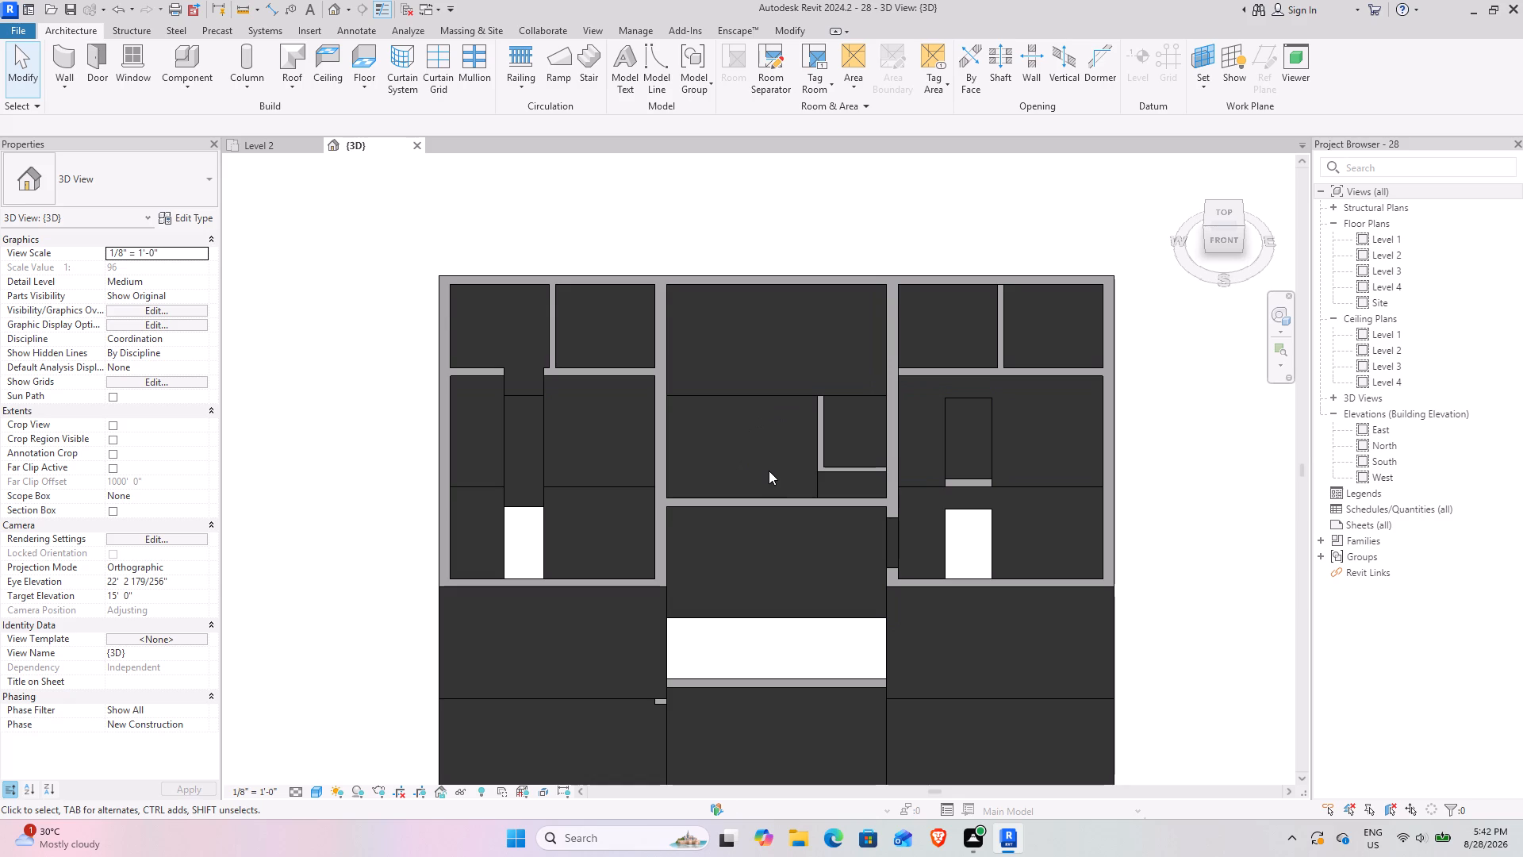
{"action": "scroll", "coordinate": [769, 471], "scroll_direction": "down", "scroll_amount": 1}
{"action": "middle_click_drag", "start_coordinate": [687, 519], "coordinate": [631, 511]}
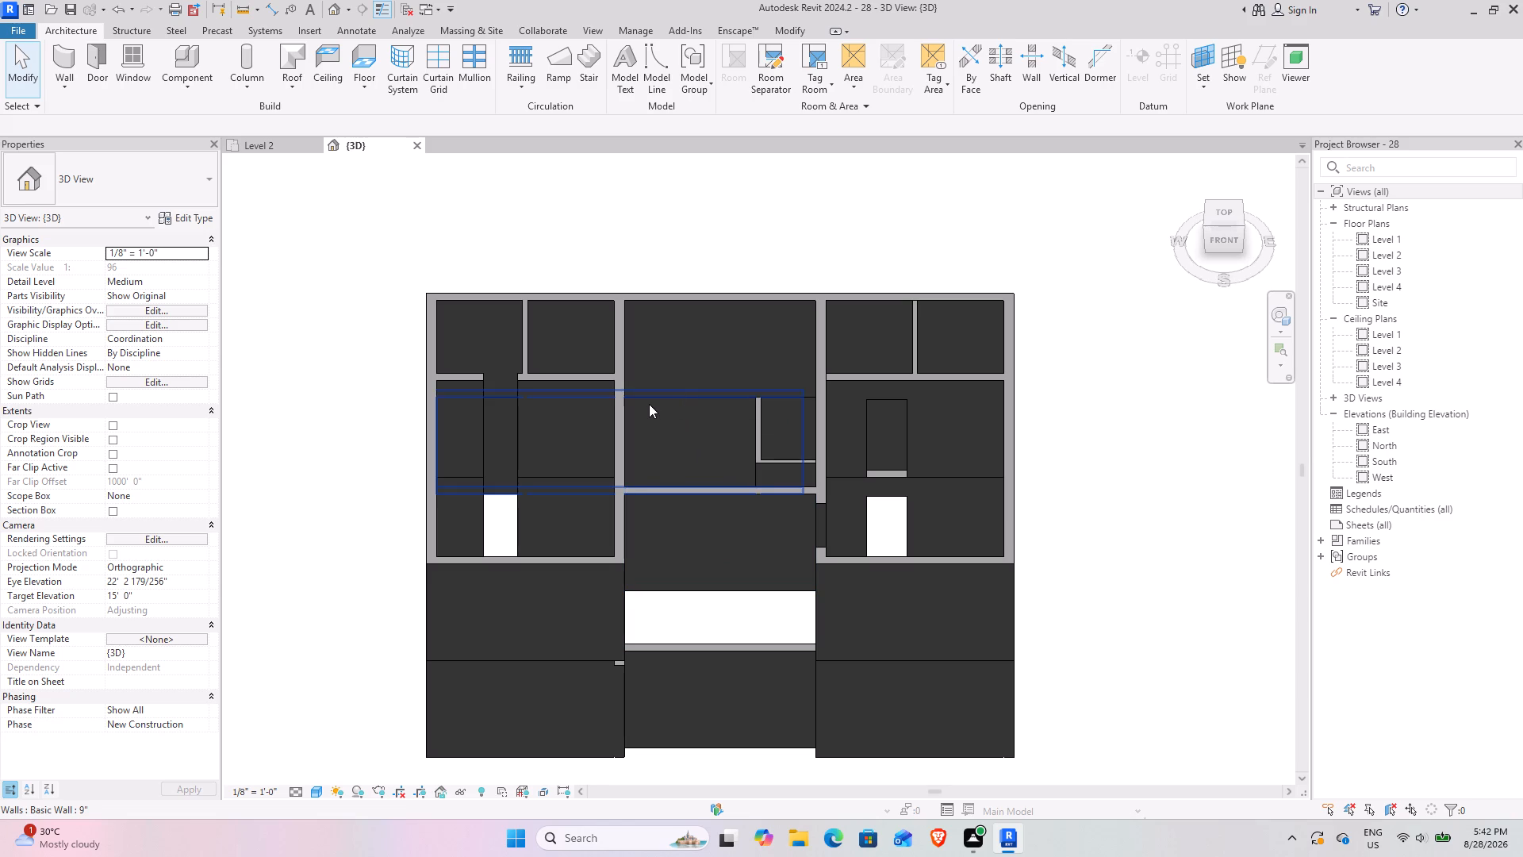
{"action": "scroll", "coordinate": [722, 440], "scroll_direction": "up", "scroll_amount": 3}
{"action": "middle_click_drag", "start_coordinate": [723, 478], "coordinate": [719, 475]}
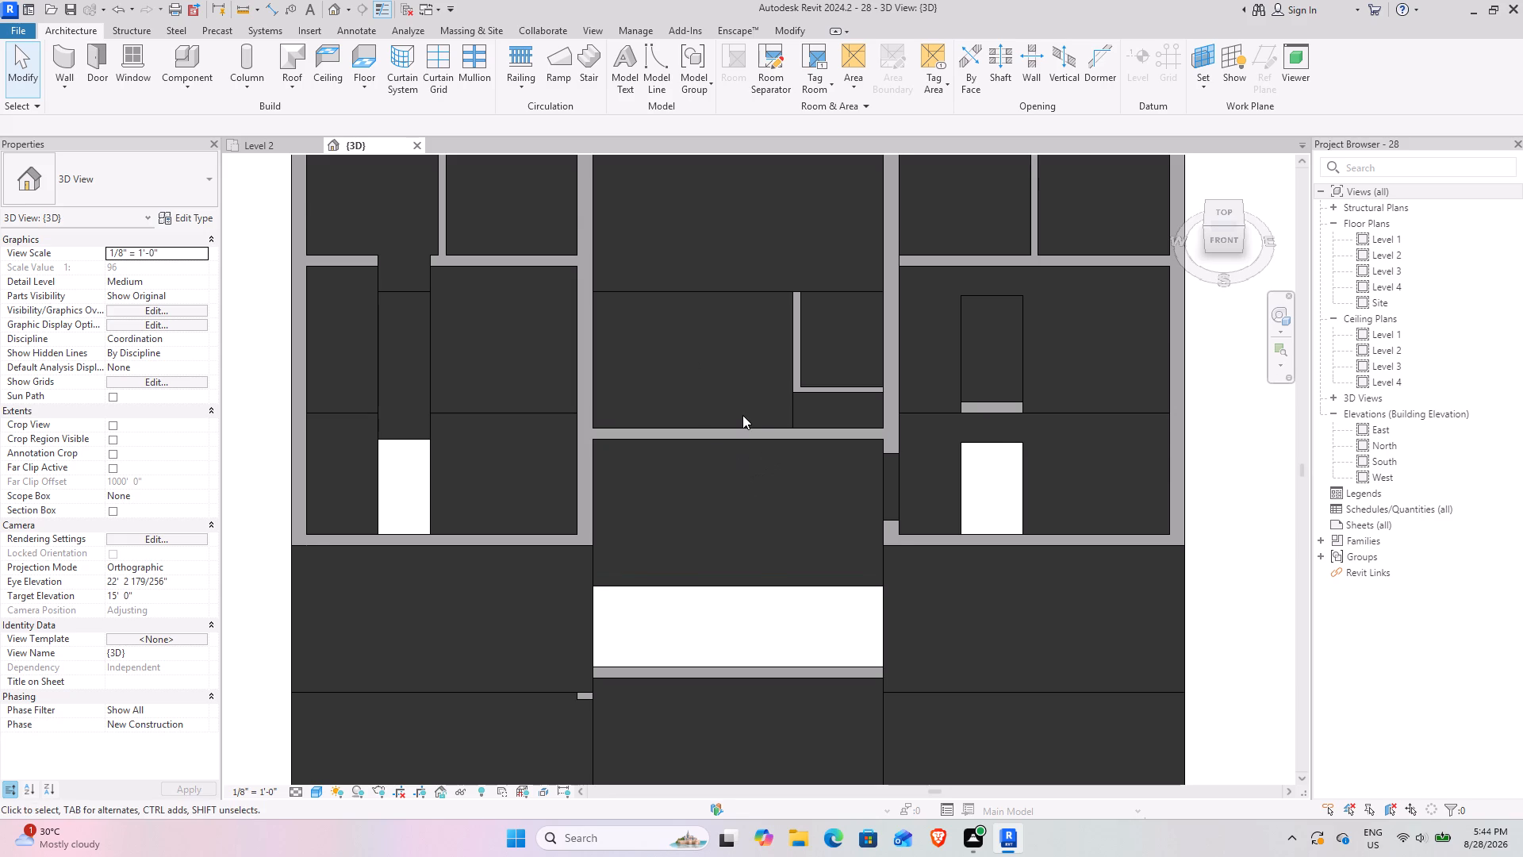
{"action": "scroll", "coordinate": [742, 415], "scroll_direction": "up", "scroll_amount": 1}
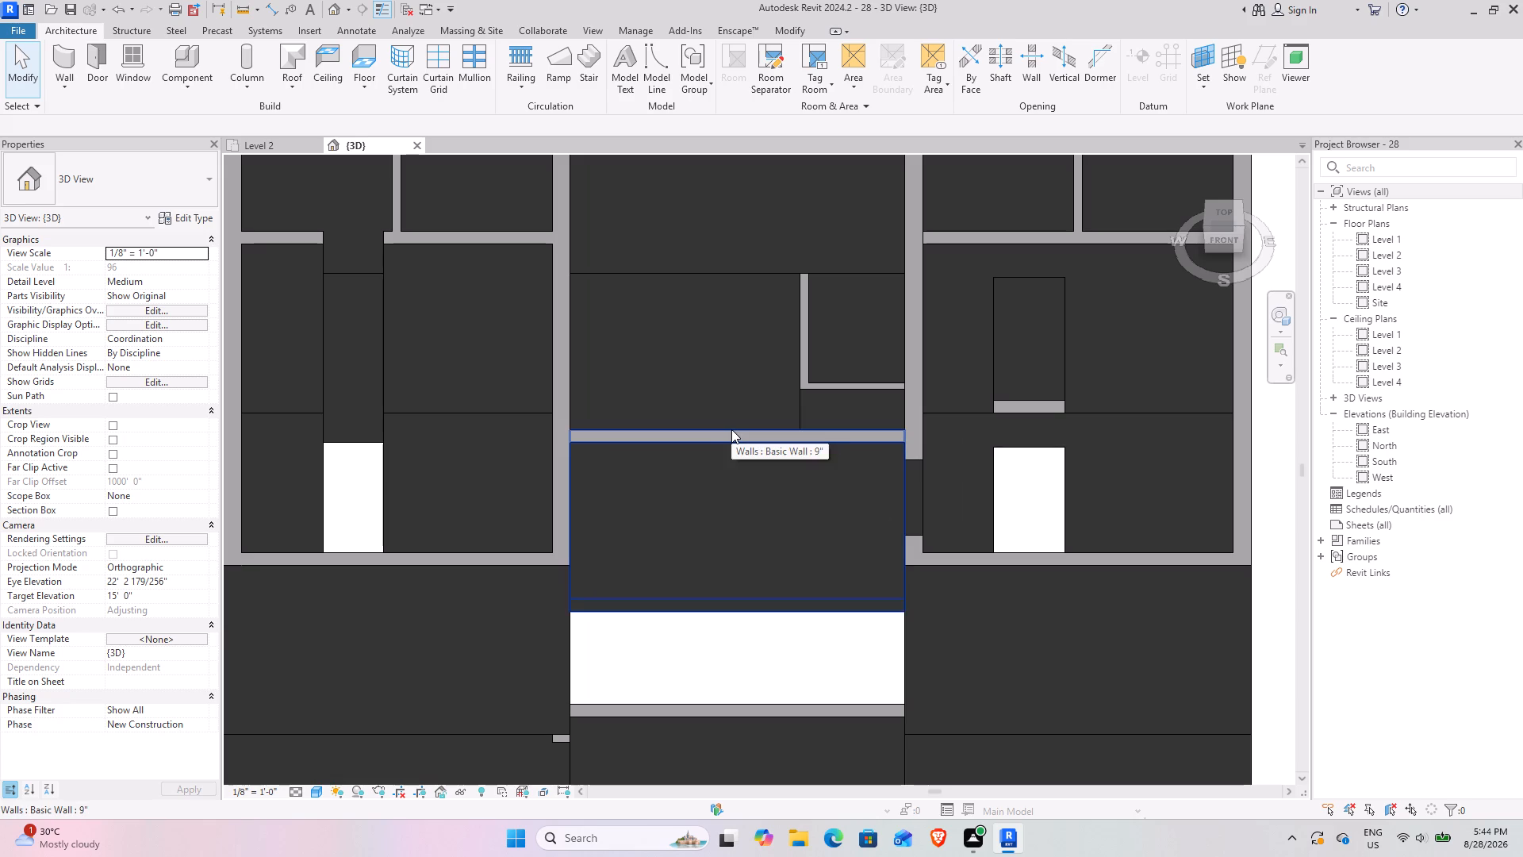
{"action": "scroll", "coordinate": [718, 428], "scroll_direction": "down", "scroll_amount": 2}
{"action": "middle_click_drag", "start_coordinate": [692, 436], "coordinate": [690, 459]}
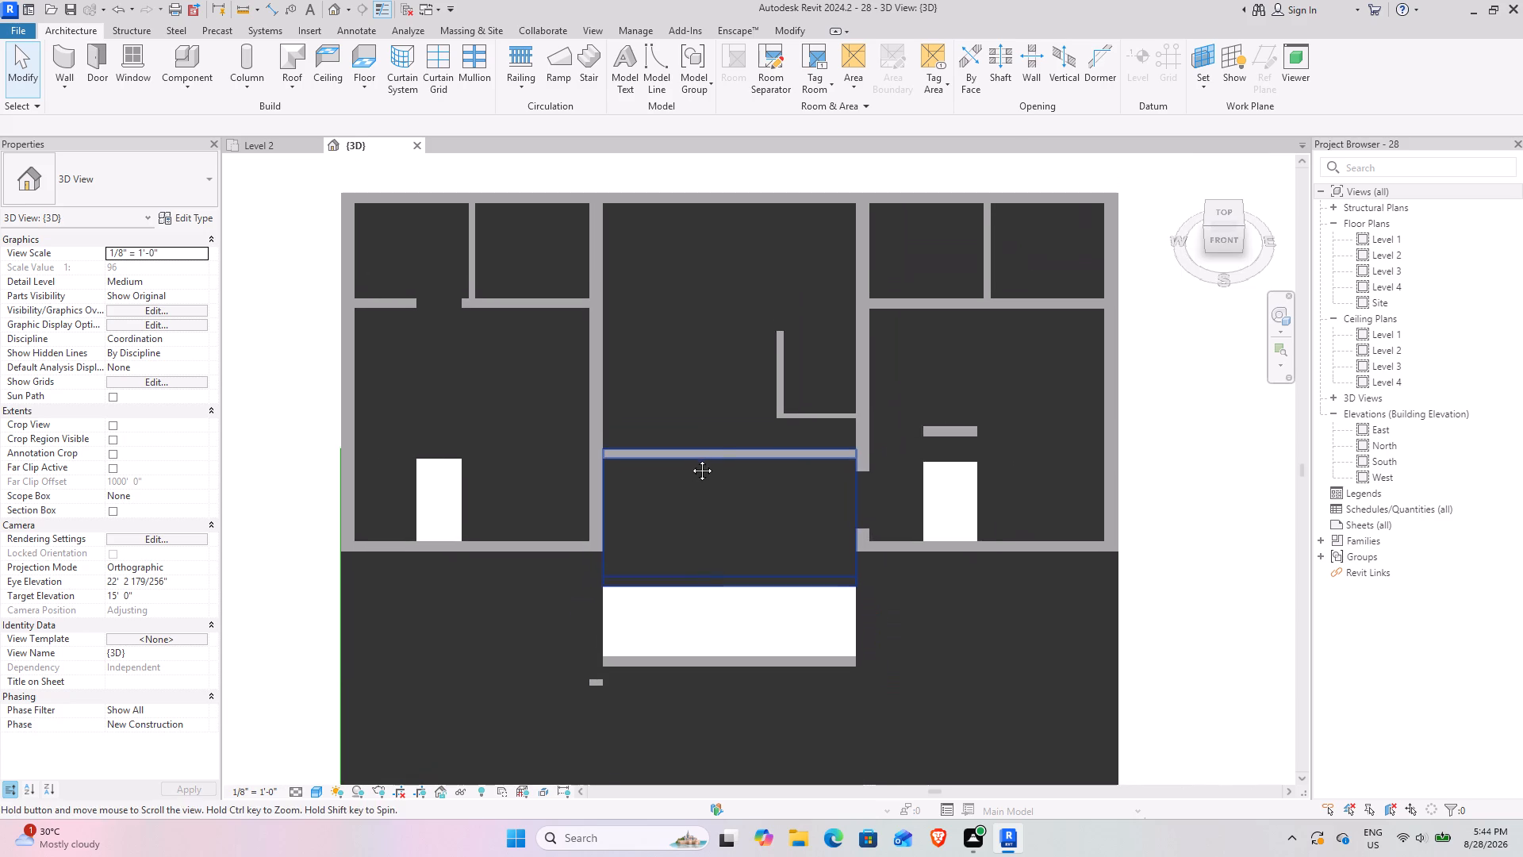
{"action": "middle_click_drag", "start_coordinate": [690, 459], "coordinate": [690, 479]}
{"action": "scroll", "coordinate": [694, 411], "scroll_direction": "up", "scroll_amount": 1}
{"action": "middle_click_drag", "start_coordinate": [677, 453], "coordinate": [683, 442]}
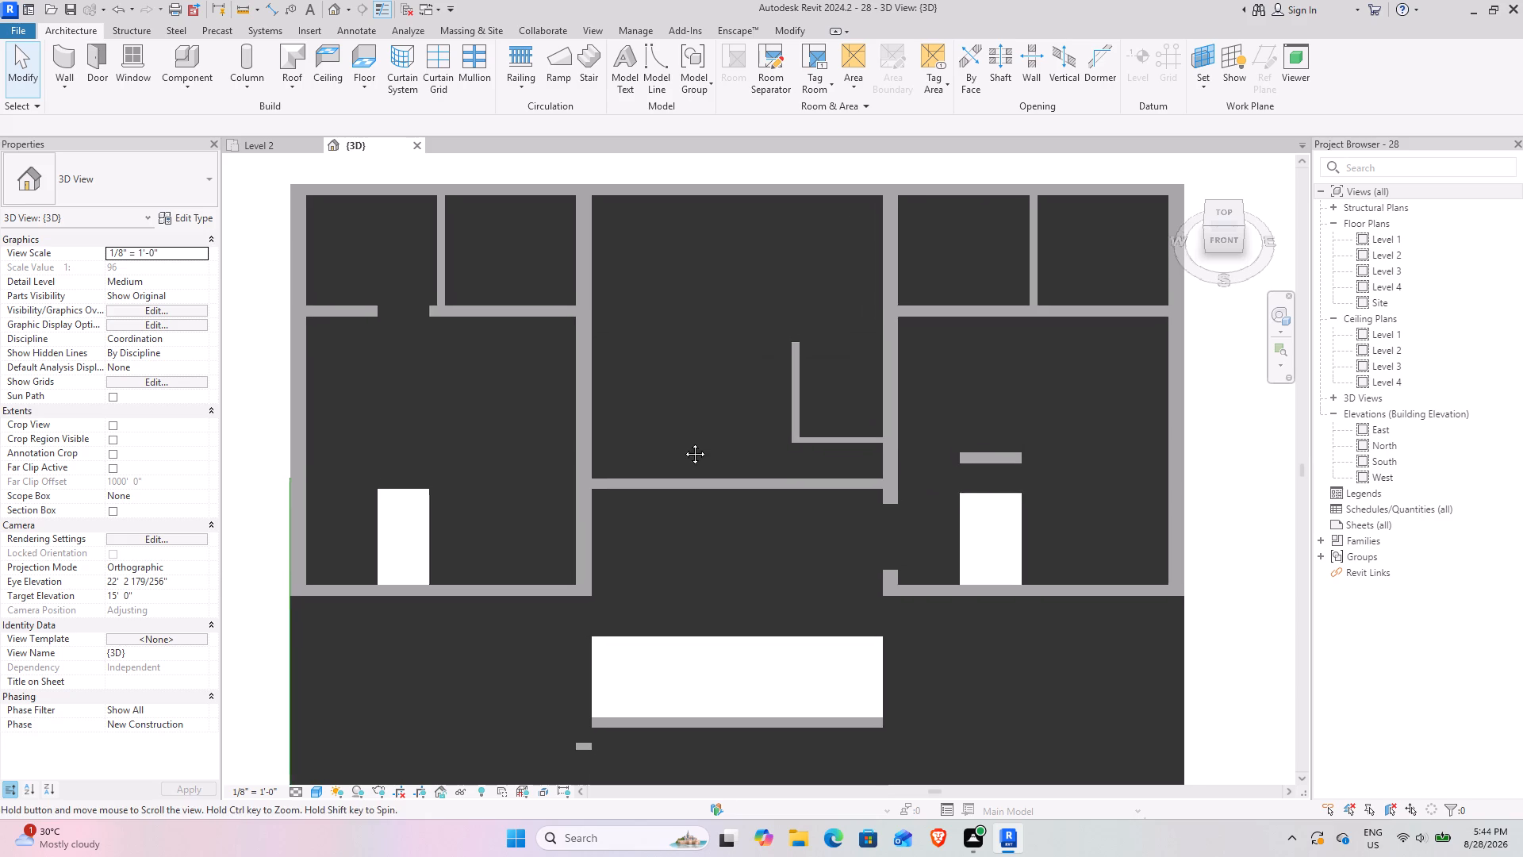
{"action": "middle_click_drag", "start_coordinate": [683, 442], "coordinate": [696, 410]}
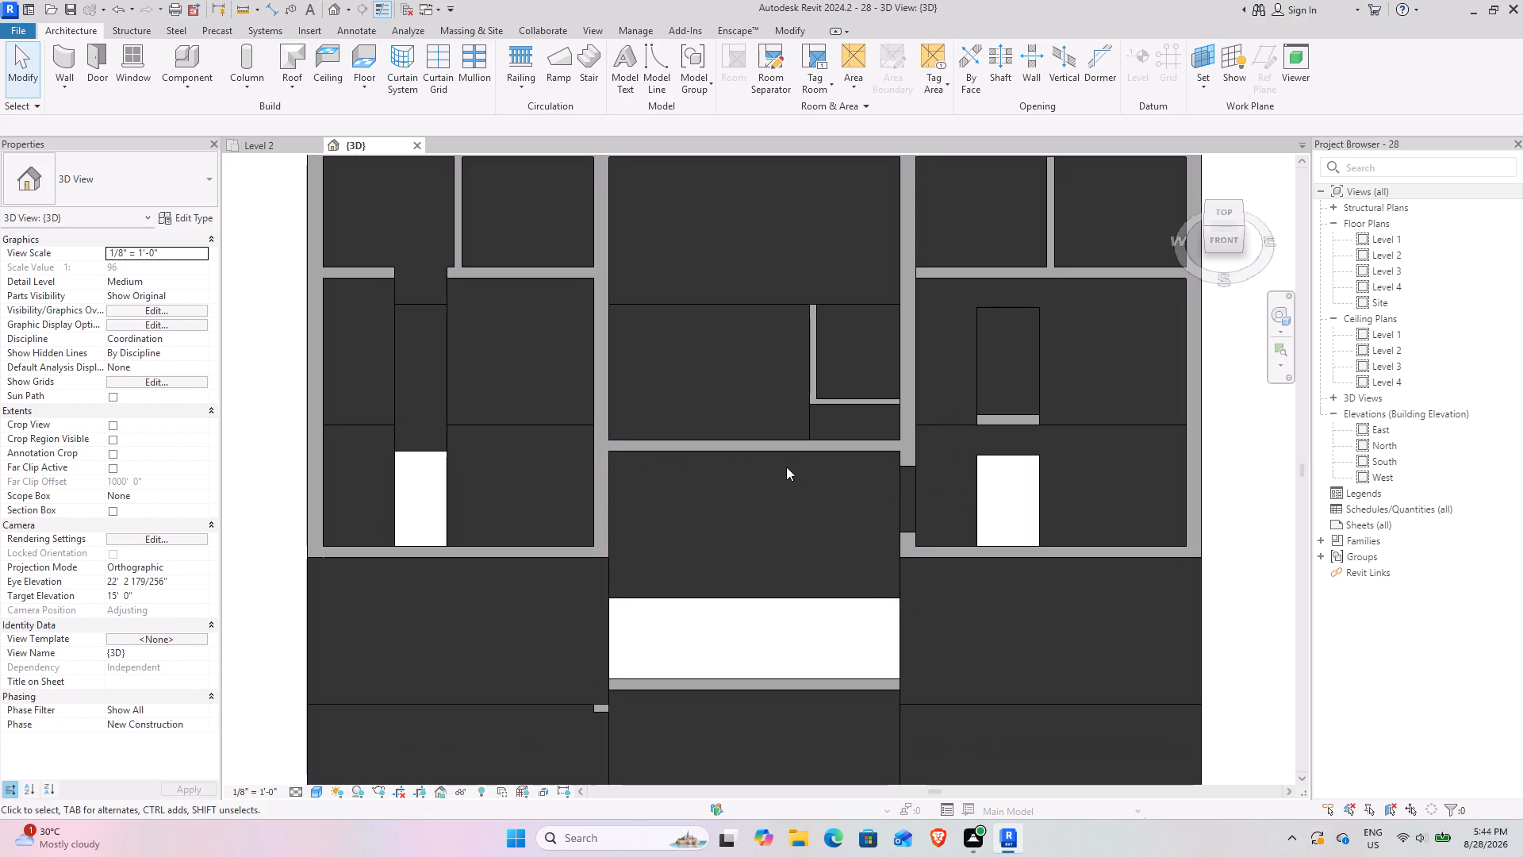
{"action": "scroll", "coordinate": [777, 467], "scroll_direction": "down", "scroll_amount": 2}
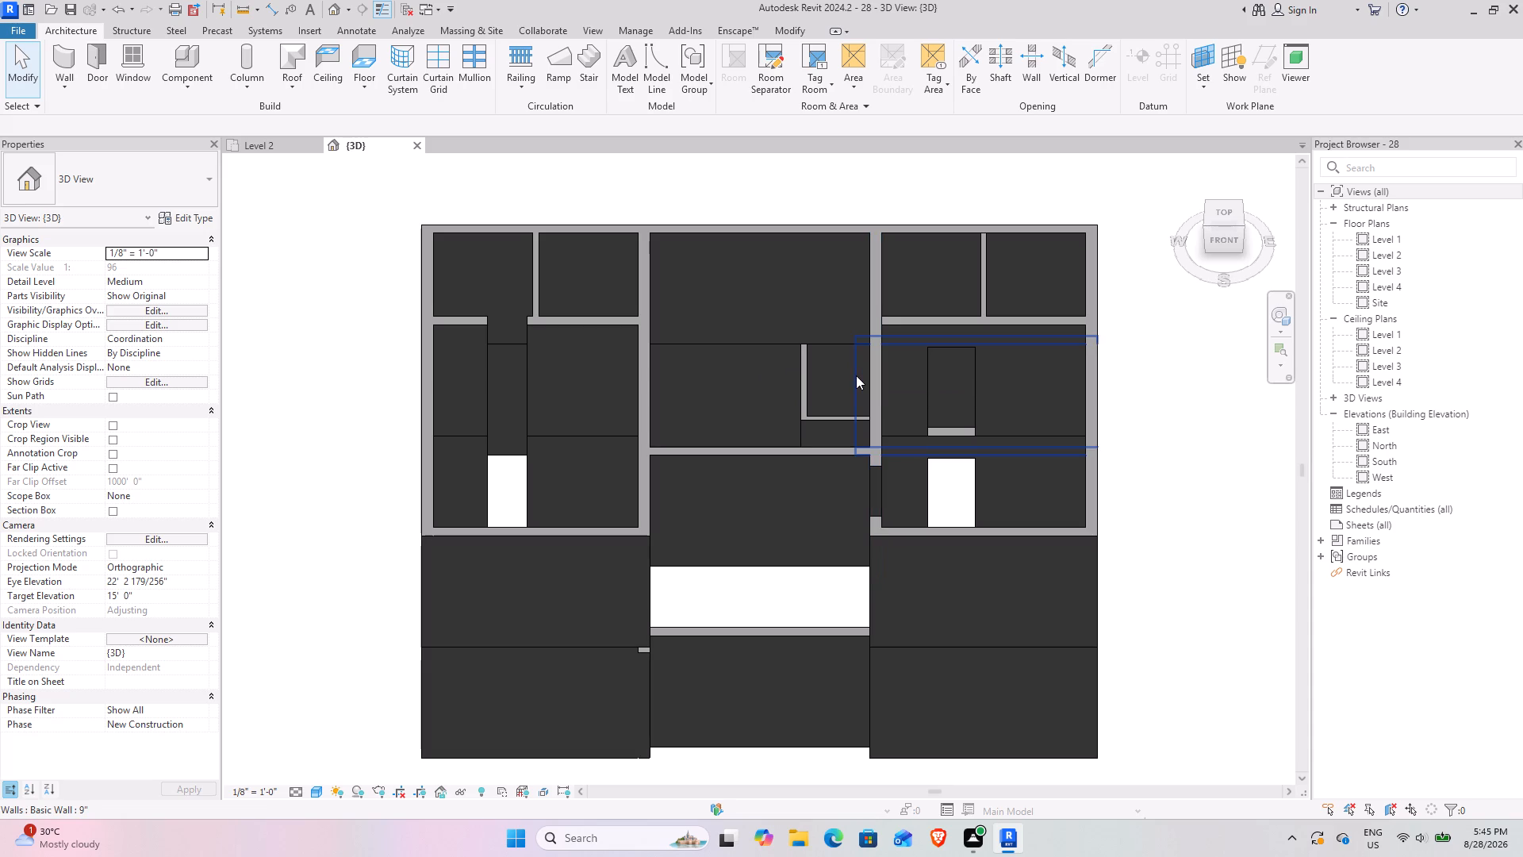
{"action": "scroll", "coordinate": [891, 417], "scroll_direction": "up", "scroll_amount": 2}
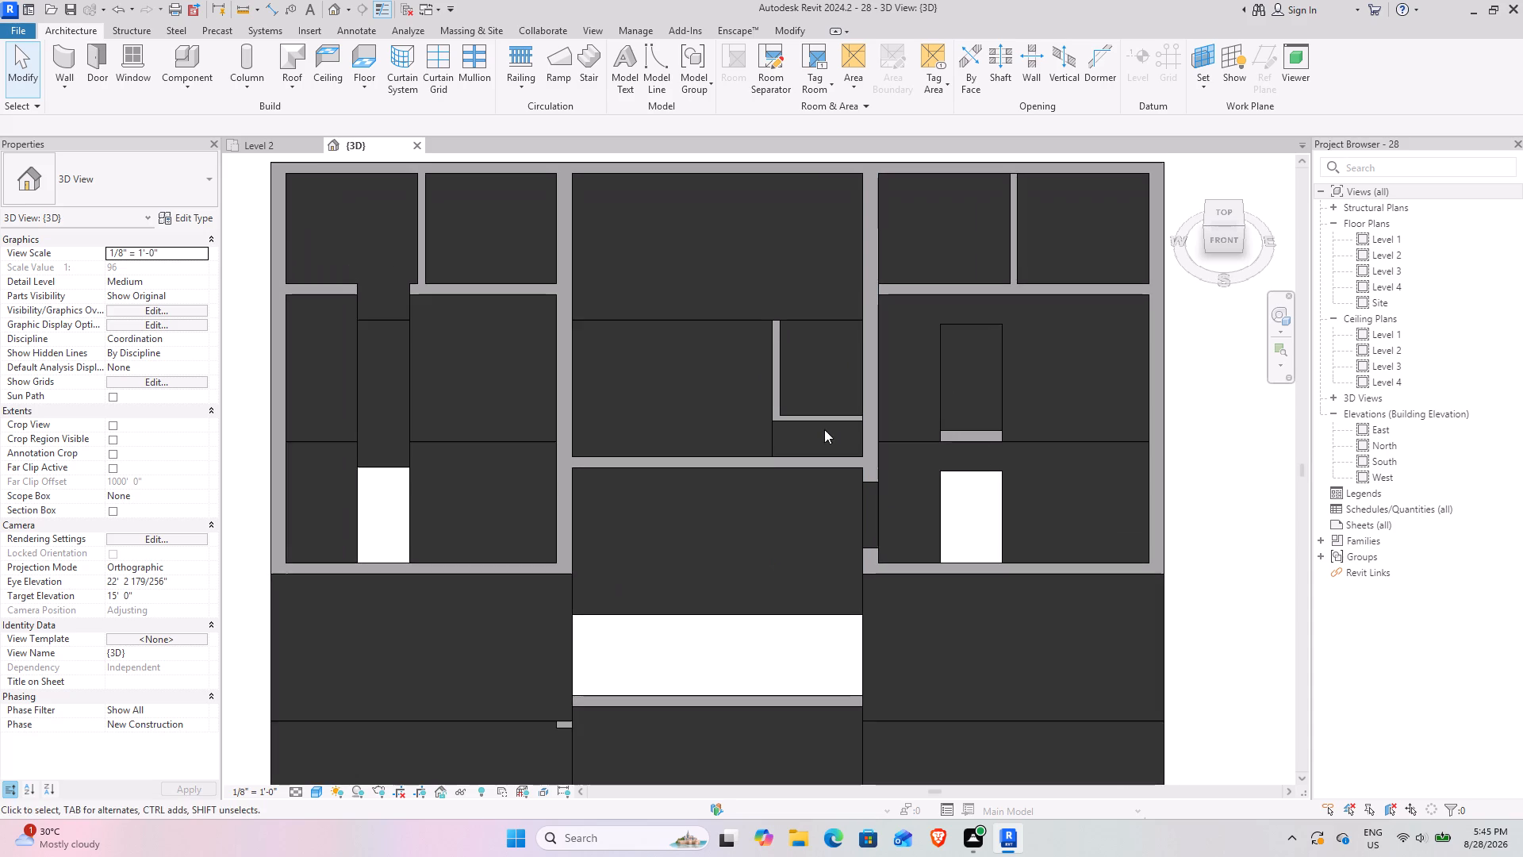
{"action": "middle_click_drag", "start_coordinate": [804, 417], "coordinate": [788, 404]}
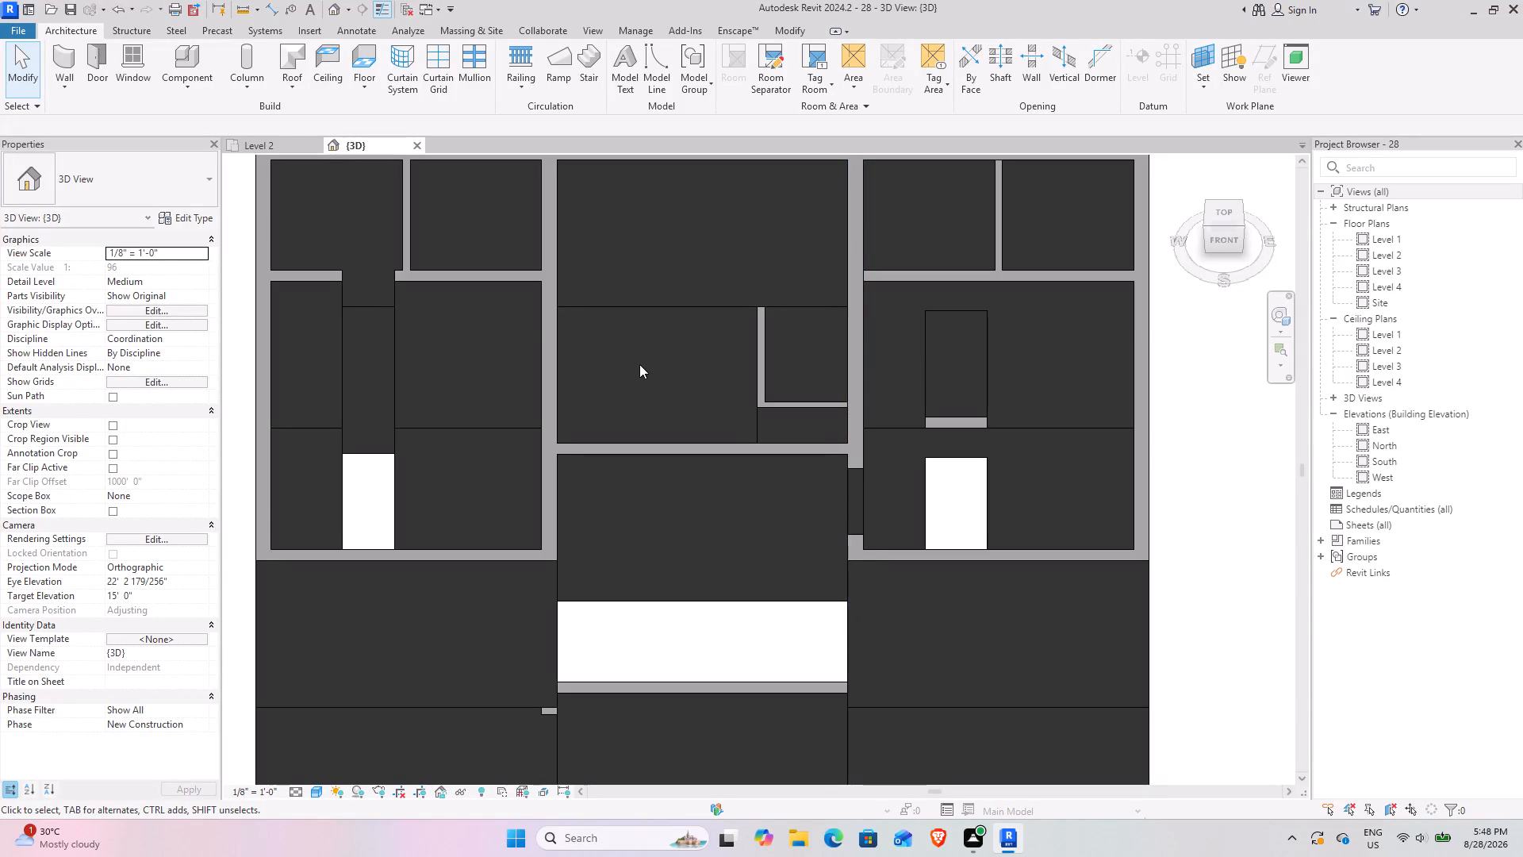
{"action": "scroll", "coordinate": [639, 364], "scroll_direction": "down", "scroll_amount": 1}
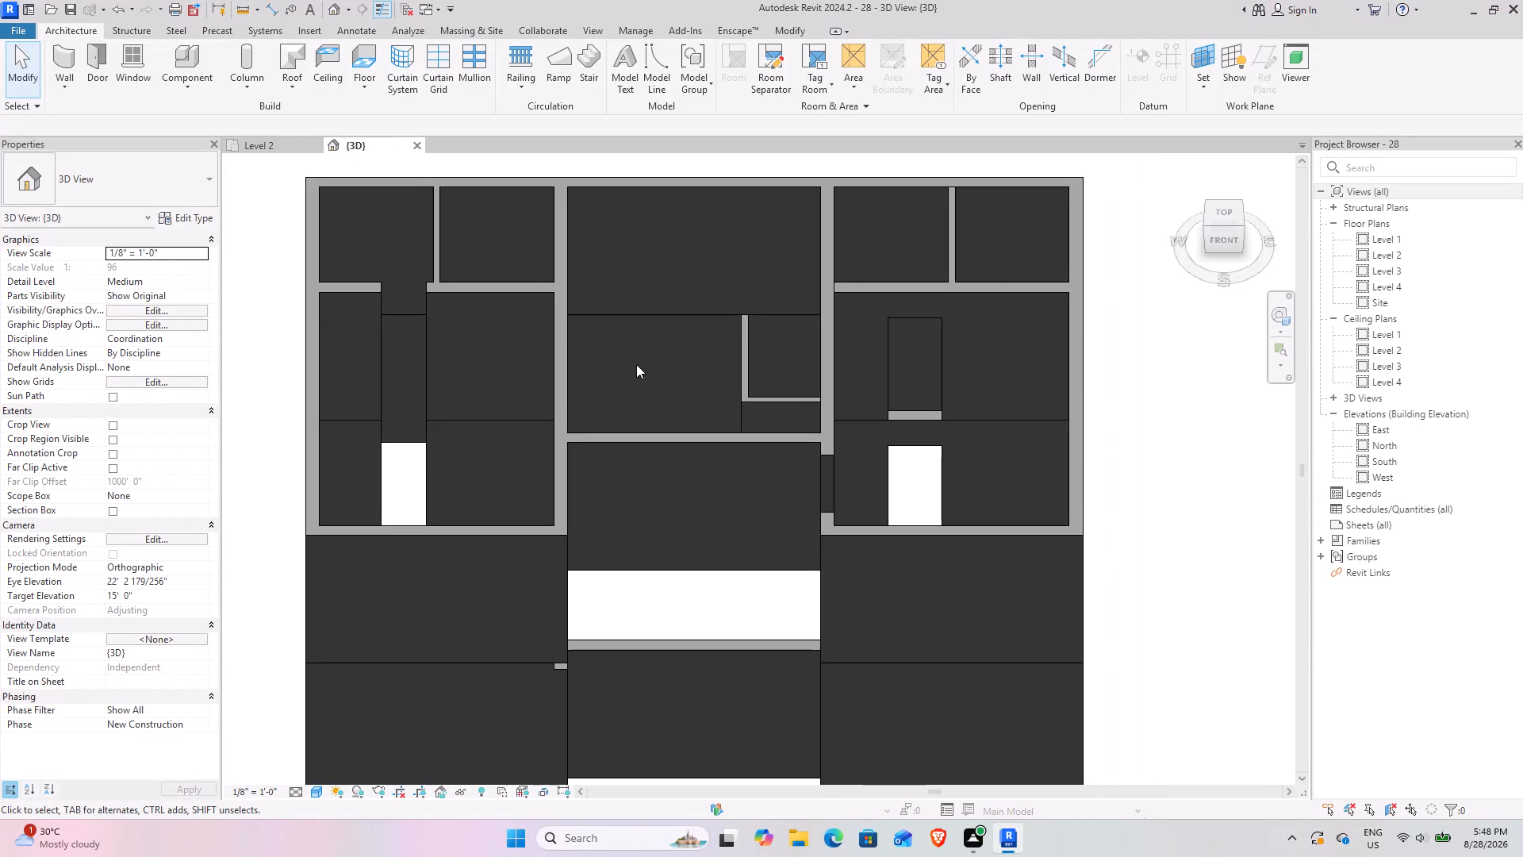
{"action": "middle_click_drag", "start_coordinate": [637, 372], "coordinate": [659, 432]}
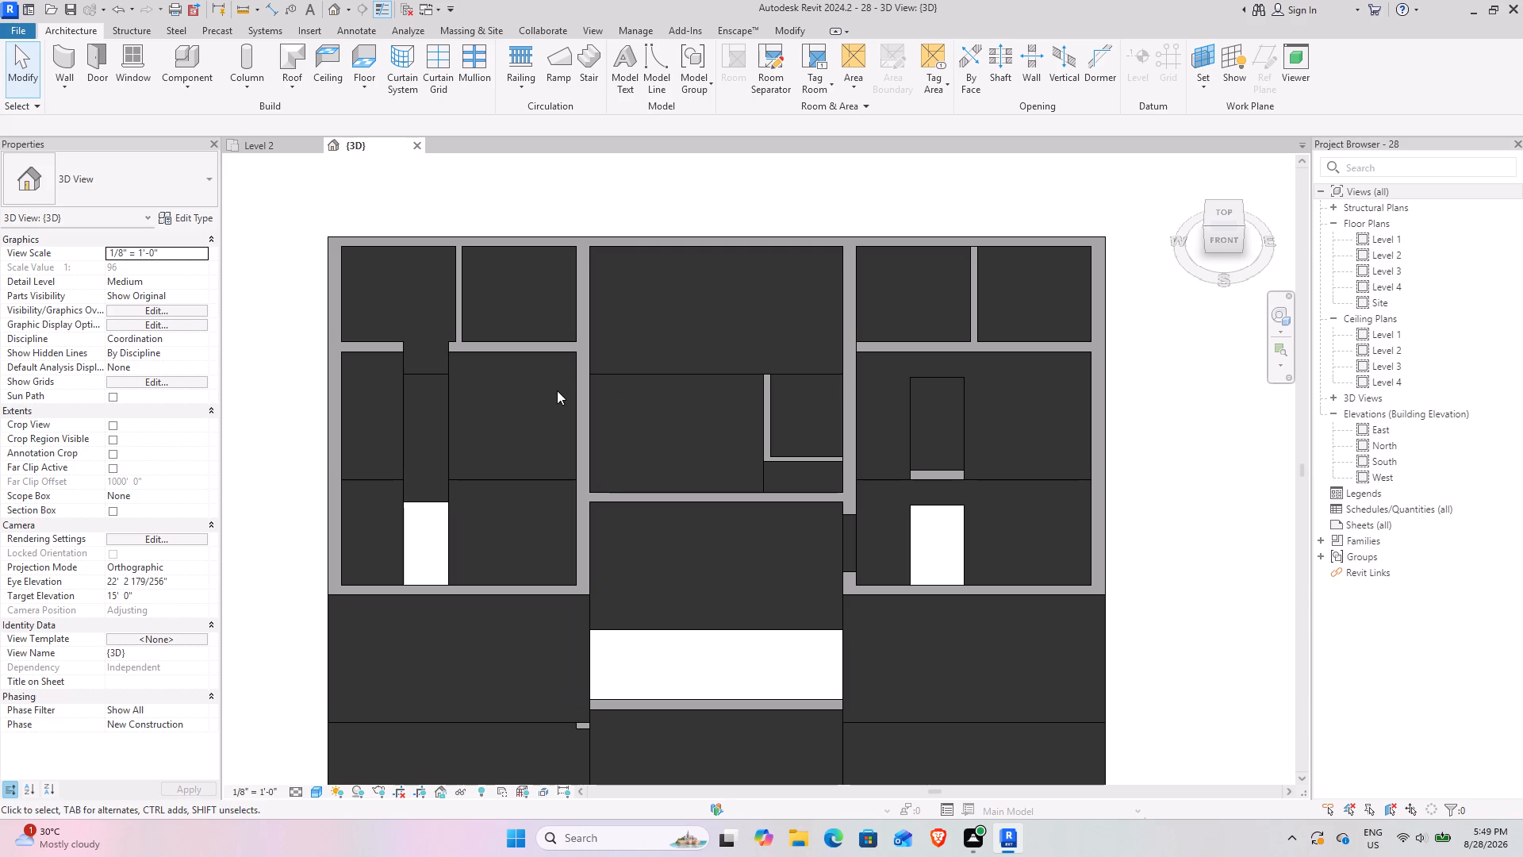
{"action": "scroll", "coordinate": [736, 346], "scroll_direction": "down", "scroll_amount": 2}
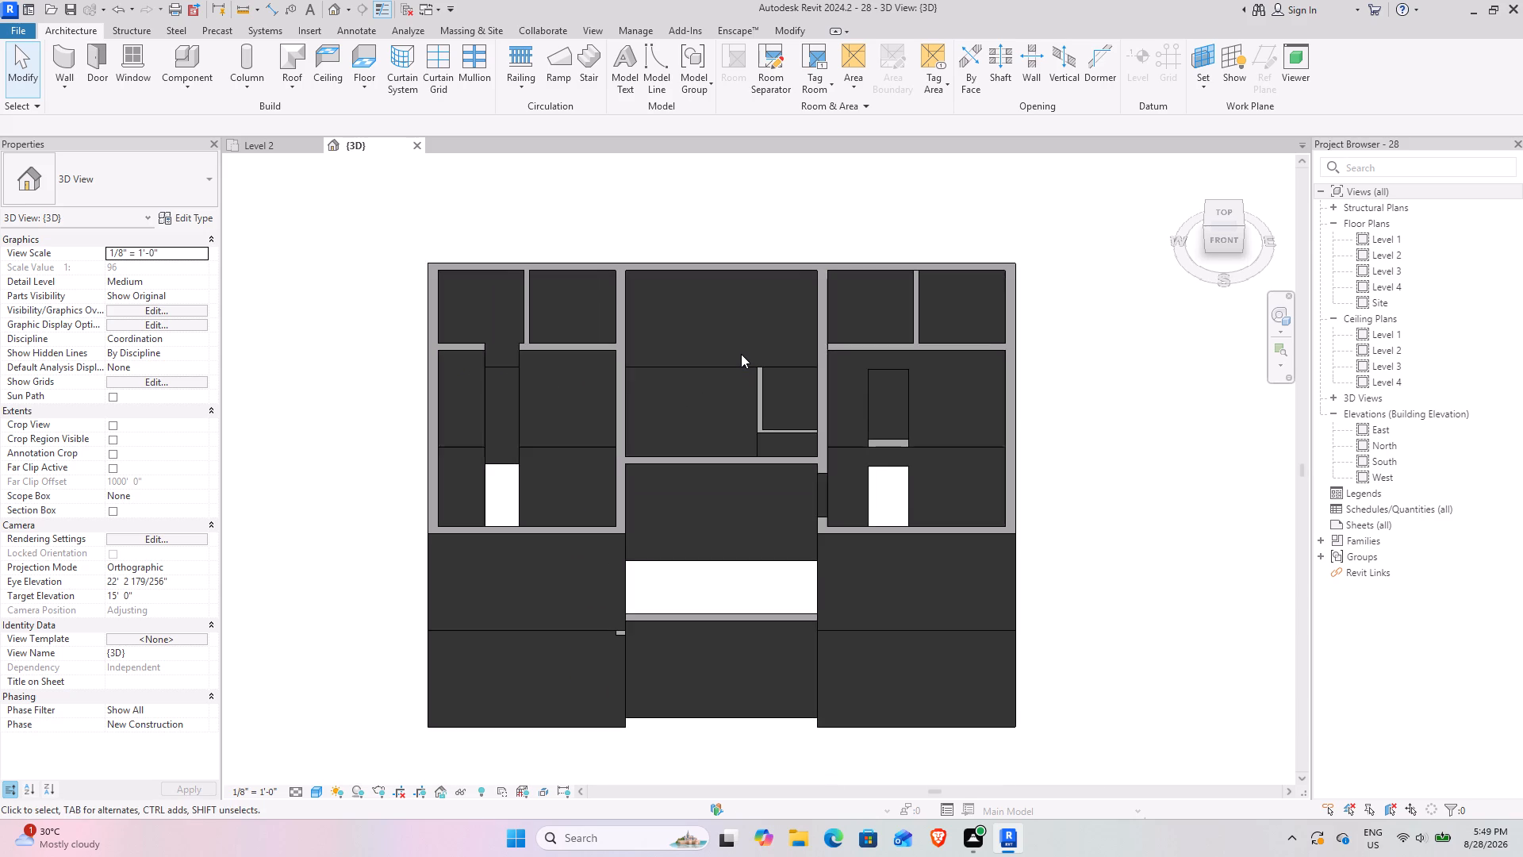
{"action": "middle_click_drag", "start_coordinate": [737, 355], "coordinate": [696, 354]}
{"action": "scroll", "coordinate": [685, 348], "scroll_direction": "down", "scroll_amount": 1}
{"action": "middle_click_drag", "start_coordinate": [645, 369], "coordinate": [688, 368]}
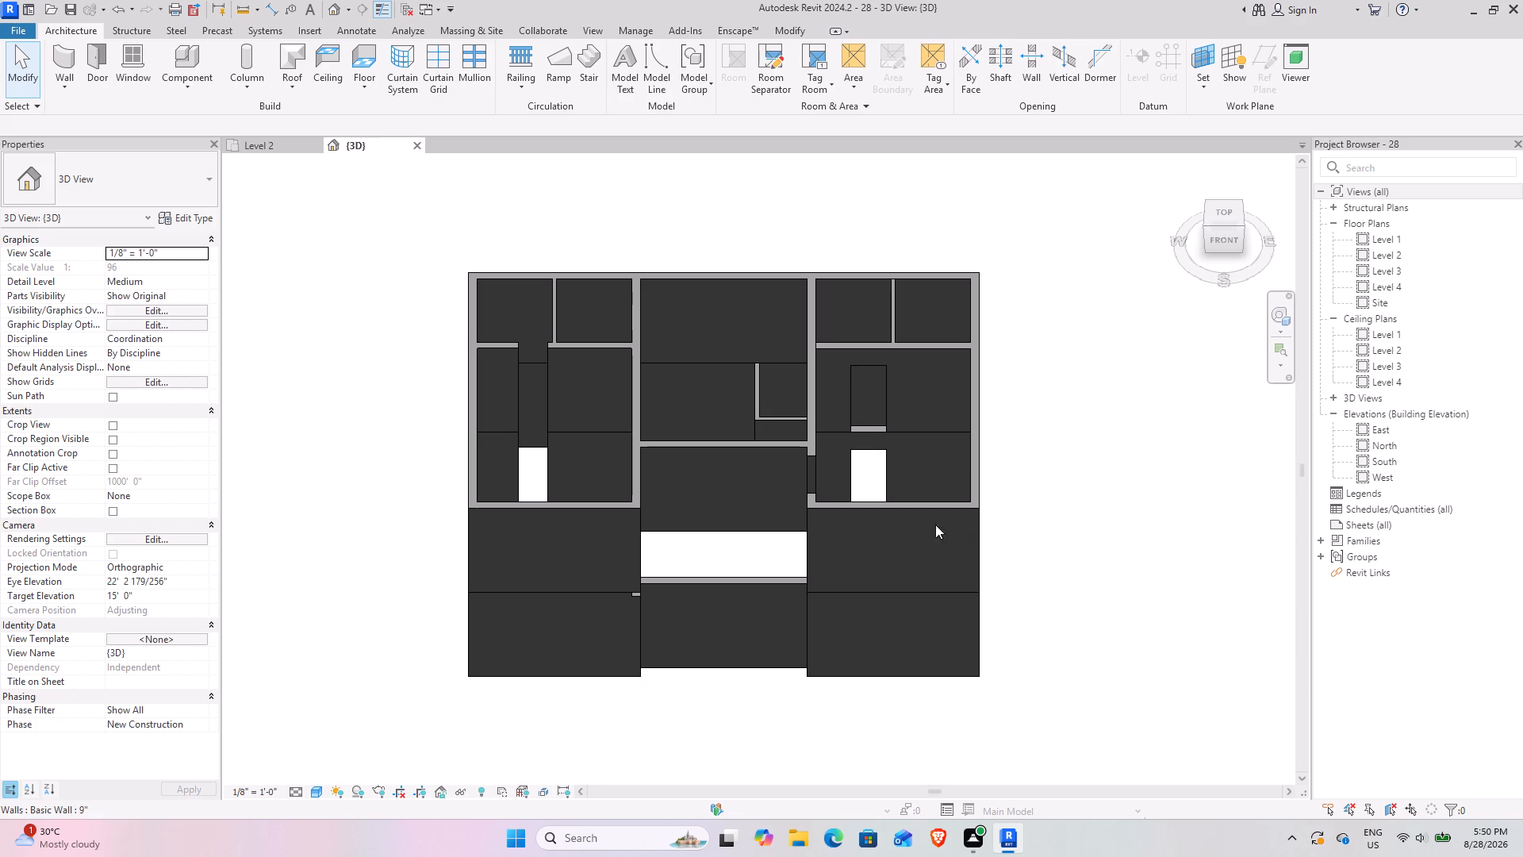
{"action": "scroll", "coordinate": [774, 480], "scroll_direction": "down", "scroll_amount": 2}
{"action": "middle_click_drag", "start_coordinate": [823, 499], "coordinate": [817, 537]}
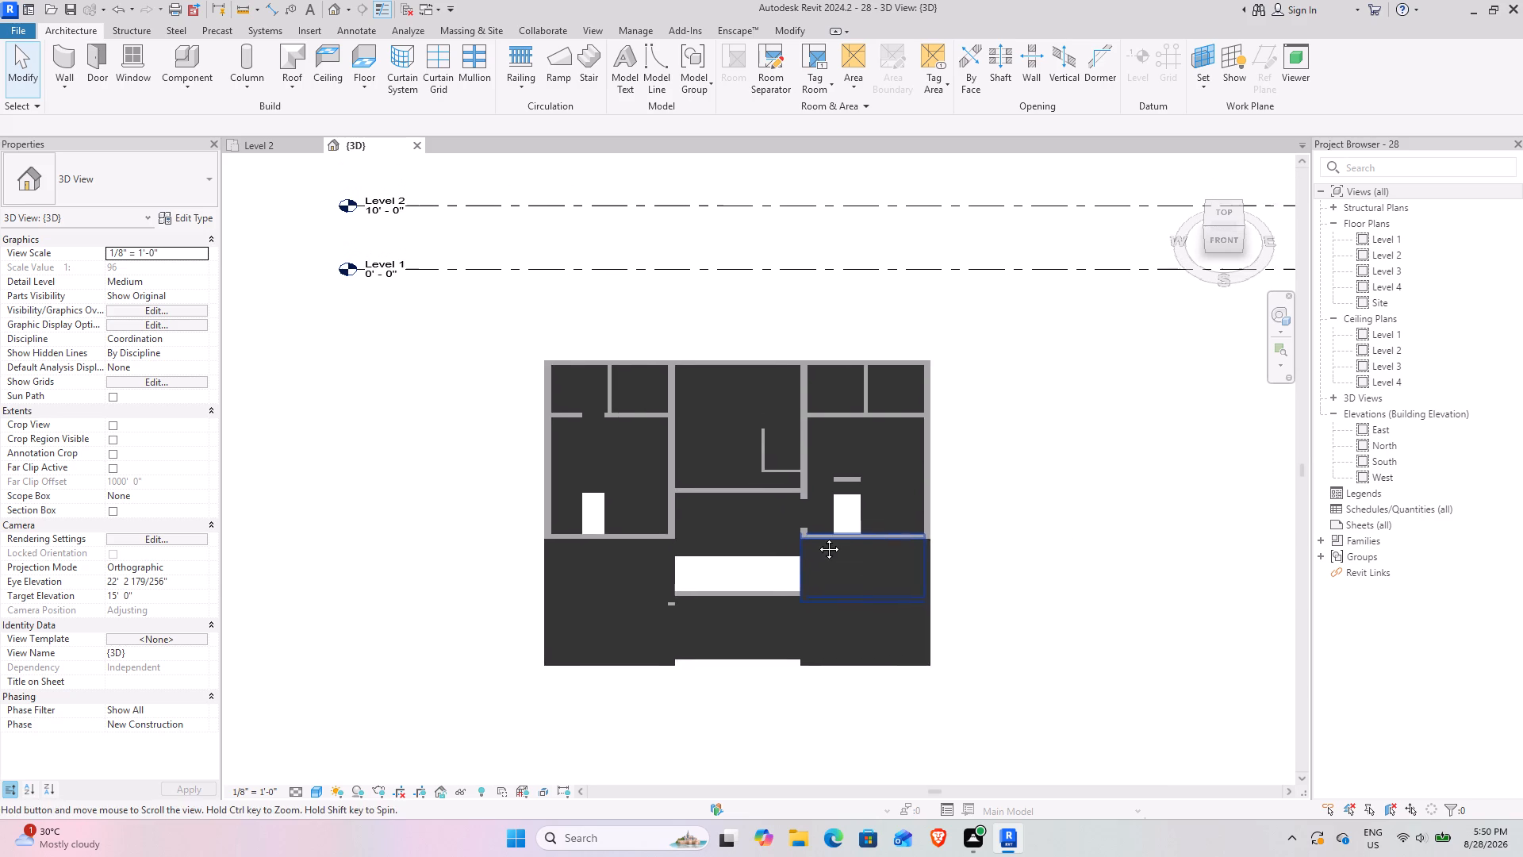
{"action": "middle_click_drag", "start_coordinate": [817, 537], "coordinate": [810, 537]}
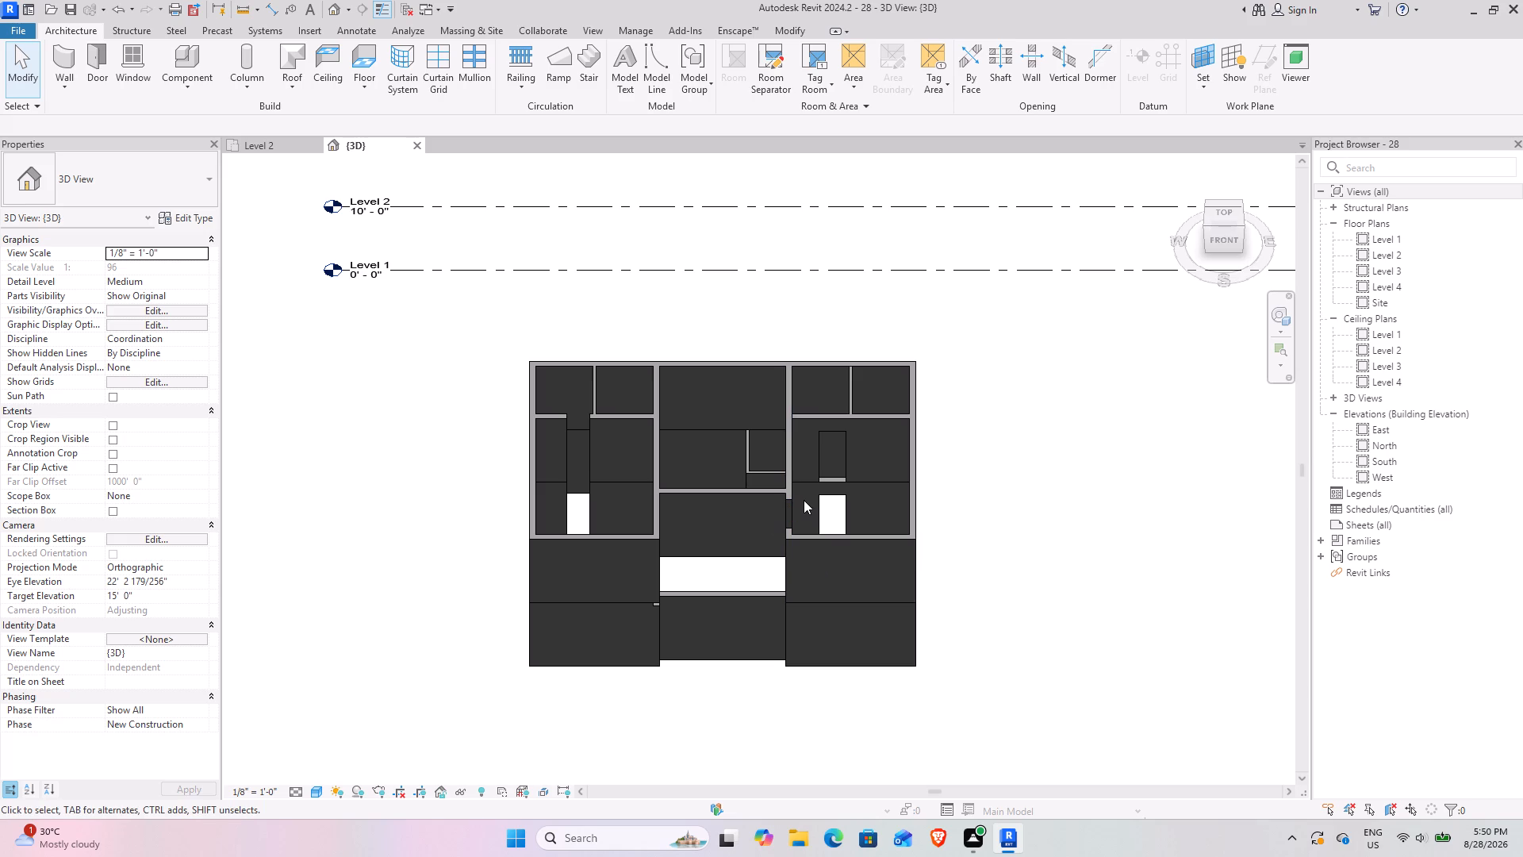
{"action": "scroll", "coordinate": [737, 567], "scroll_direction": "down", "scroll_amount": 1}
{"action": "middle_click_drag", "start_coordinate": [728, 563], "coordinate": [815, 590]}
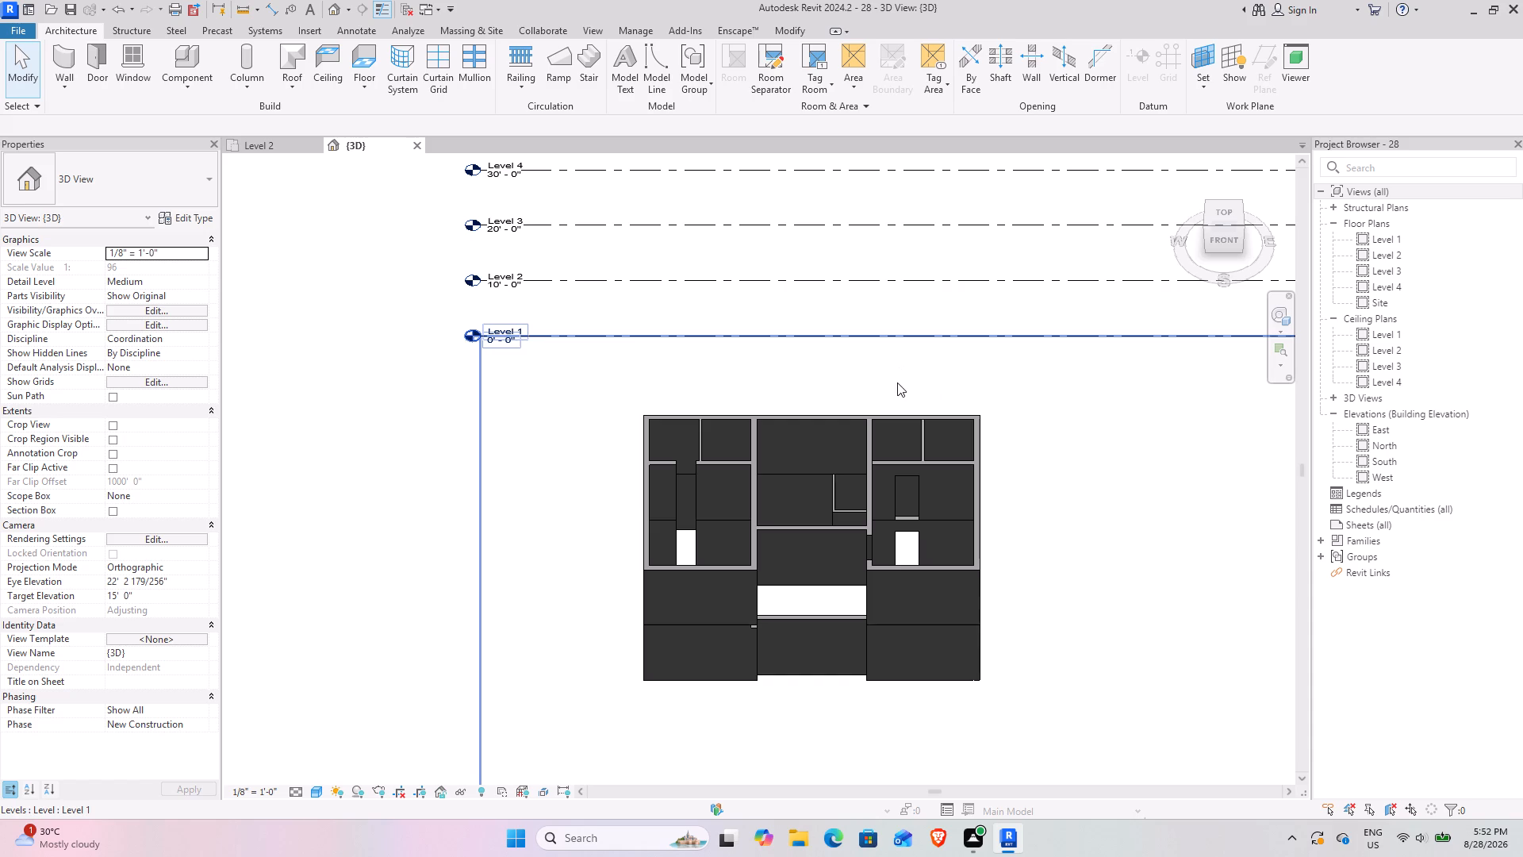
{"action": "left_click", "coordinate": [947, 336]}
{"action": "key", "text": "Escape"}
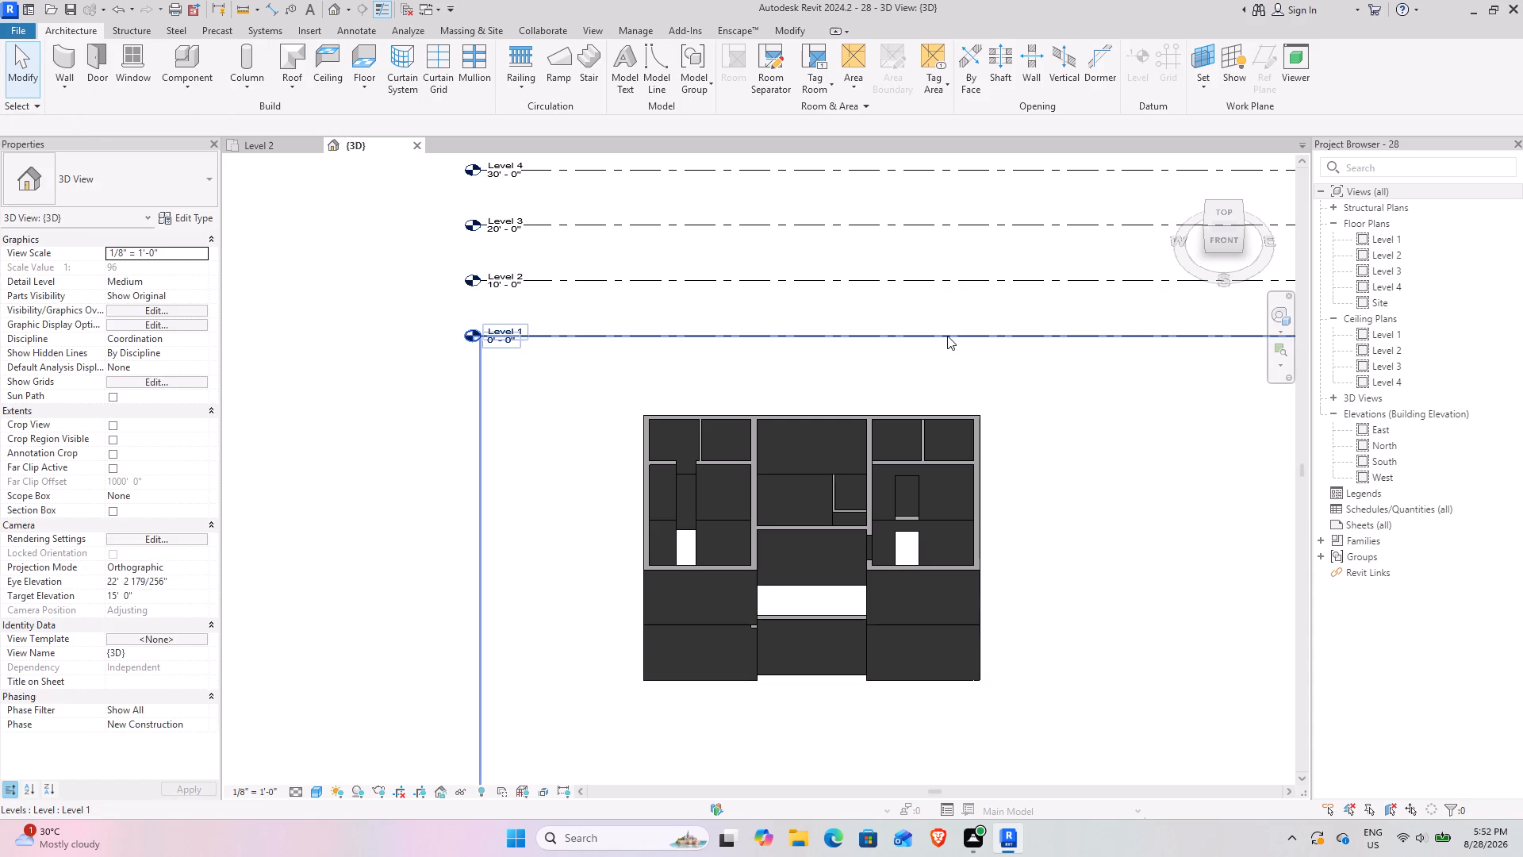
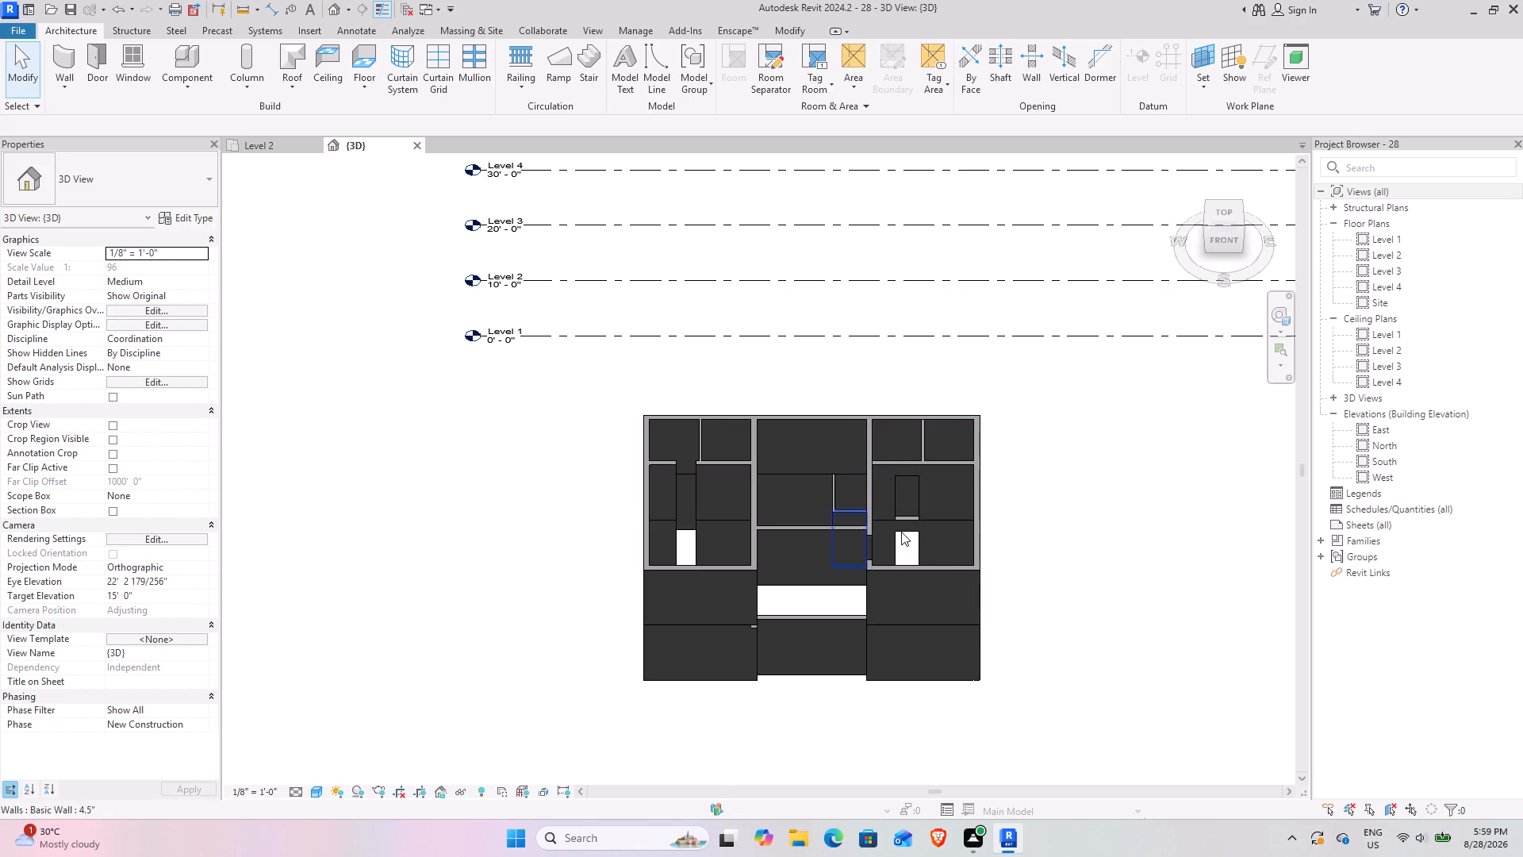
Examine the villa's central Level 2 rooms, partition walls and adjoining wall openings up close in the top-front view.
{"action": "scroll", "coordinate": [840, 523], "scroll_direction": "up", "scroll_amount": 1}
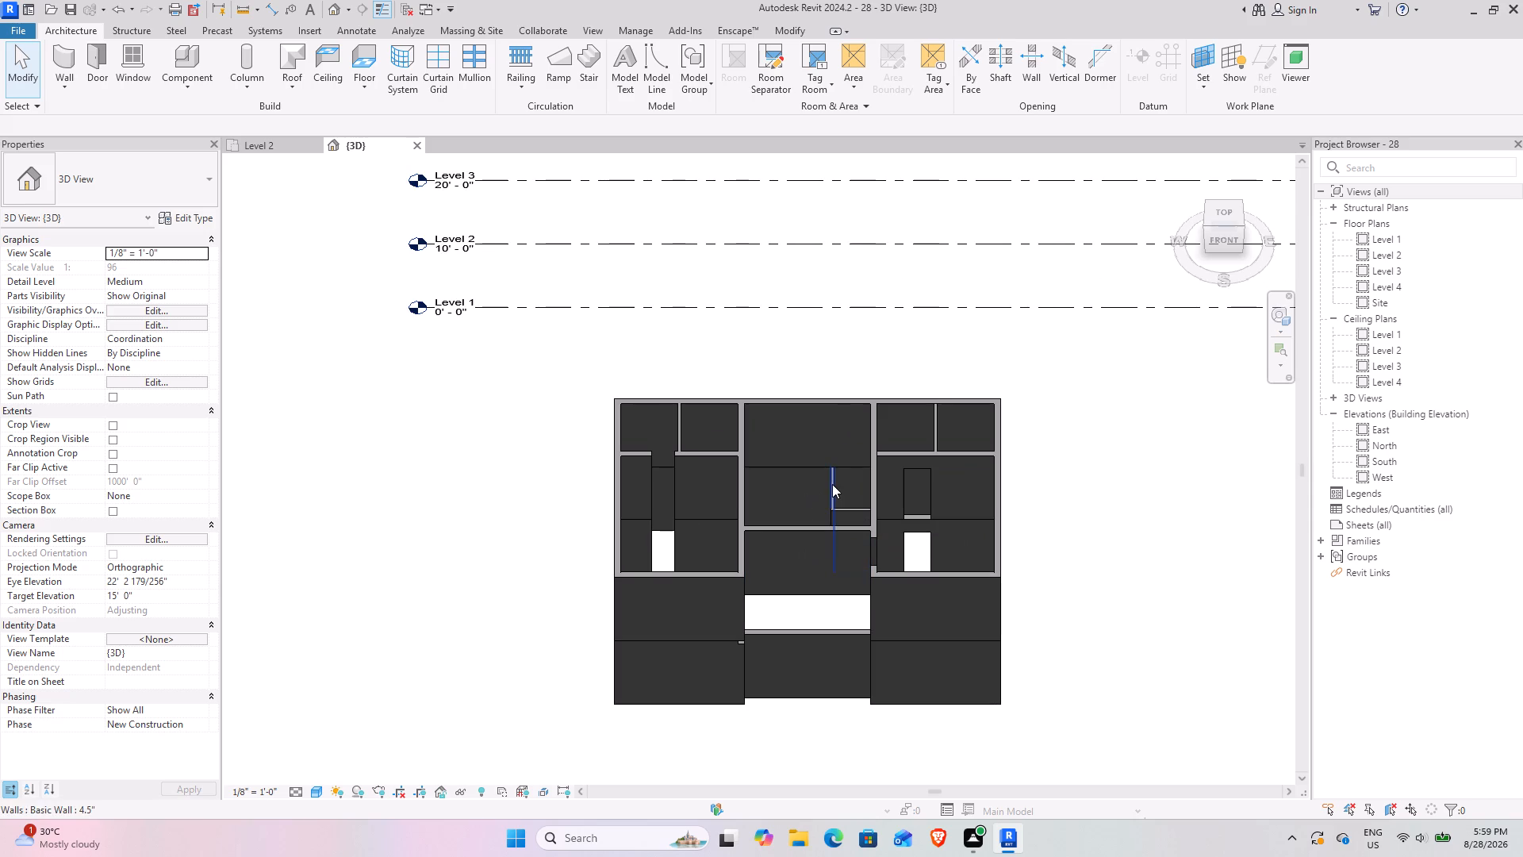
{"action": "middle_click_drag", "start_coordinate": [815, 483], "coordinate": [731, 529]}
{"action": "scroll", "coordinate": [711, 536], "scroll_direction": "up", "scroll_amount": 2}
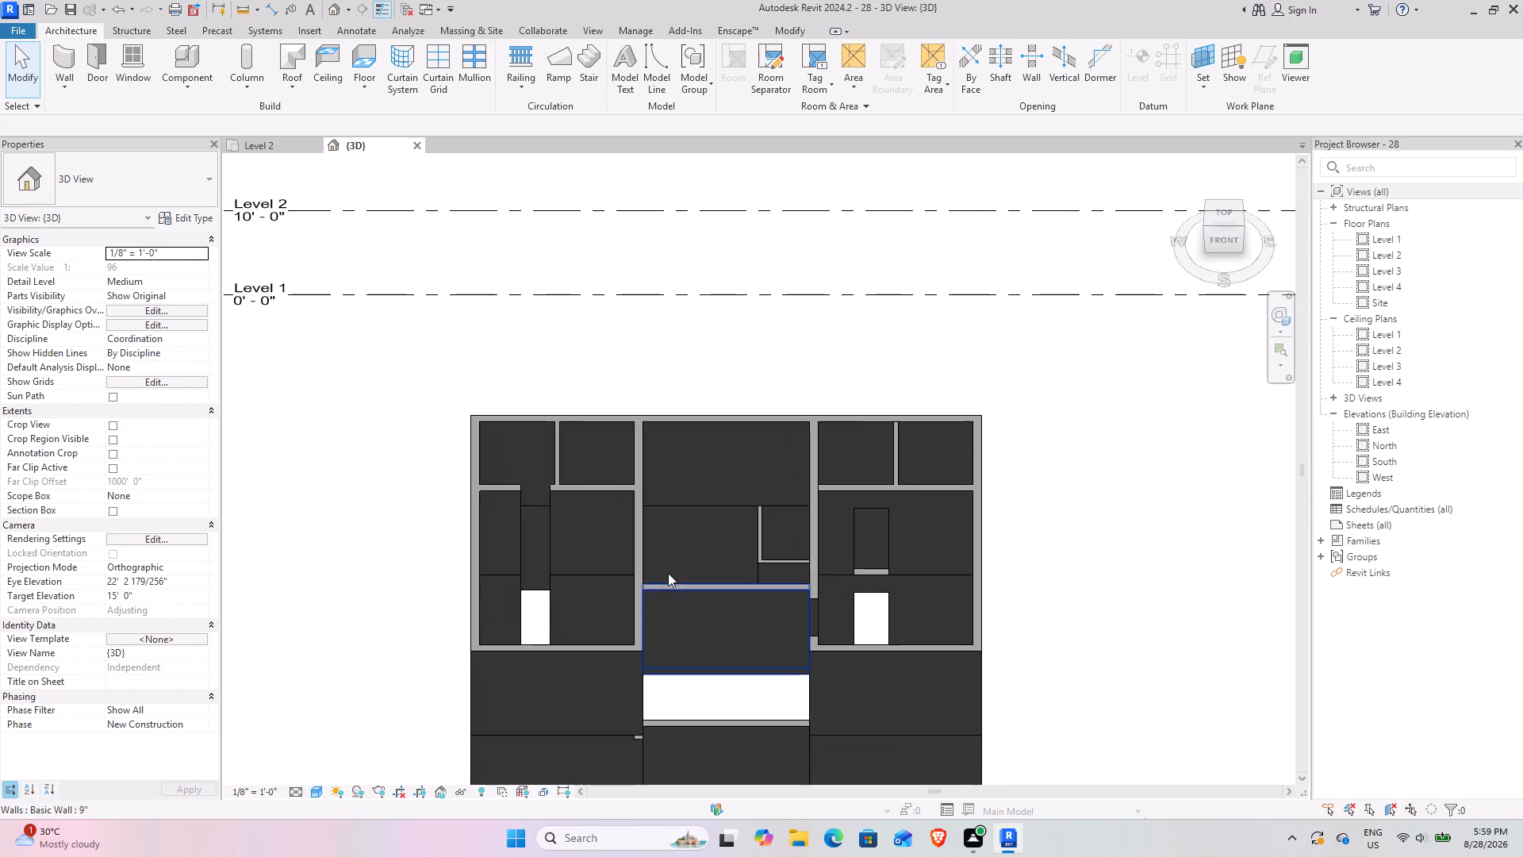
{"action": "middle_click_drag", "start_coordinate": [673, 563], "coordinate": [723, 496]}
{"action": "scroll", "coordinate": [761, 583], "scroll_direction": "up", "scroll_amount": 3}
{"action": "middle_click_drag", "start_coordinate": [760, 555], "coordinate": [755, 550]}
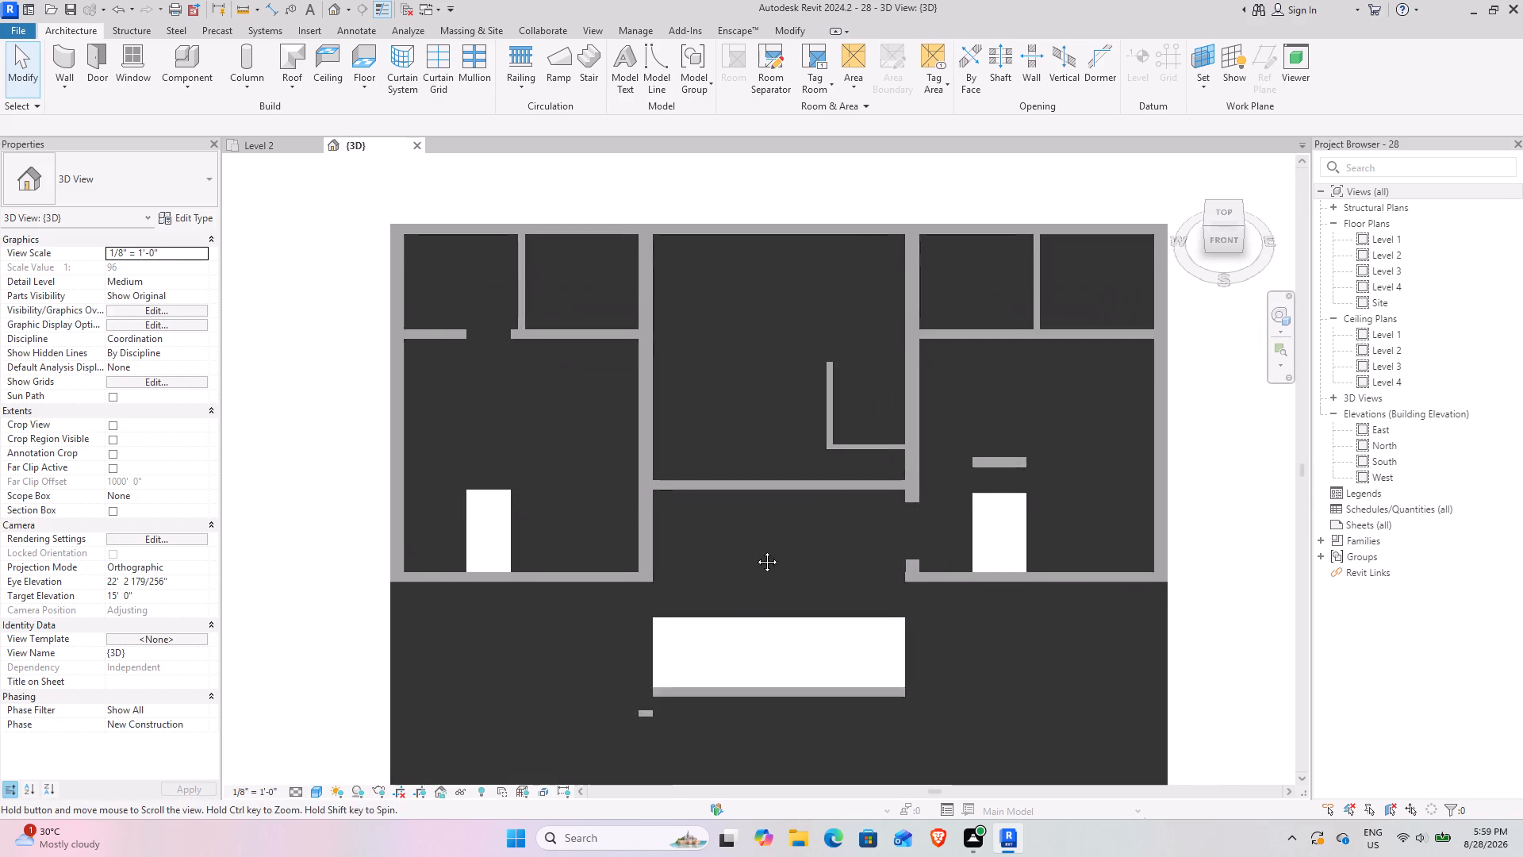
{"action": "middle_click_drag", "start_coordinate": [755, 550], "coordinate": [771, 479]}
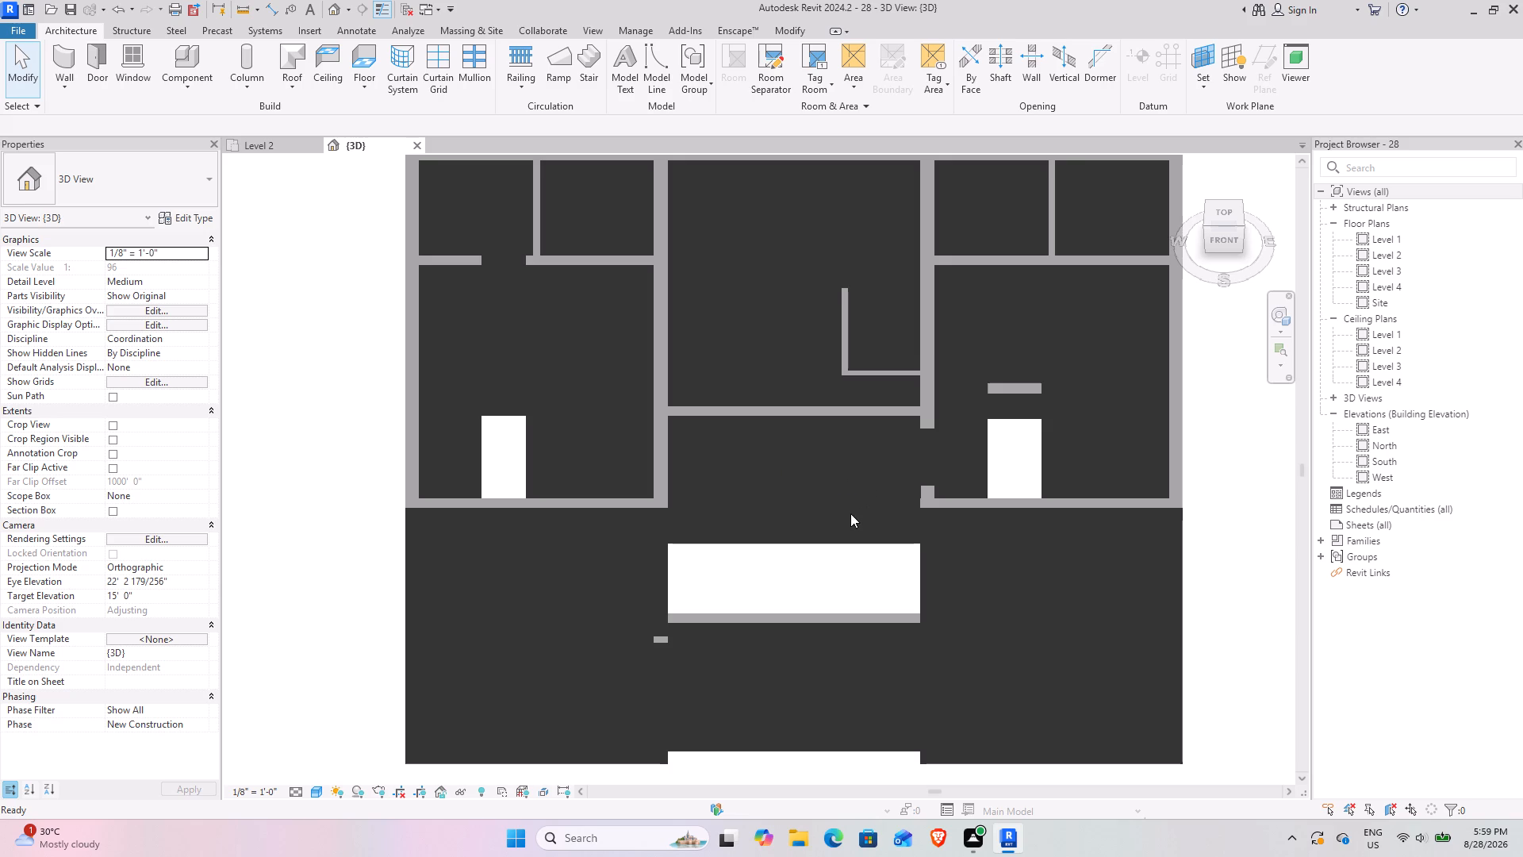
{"action": "scroll", "coordinate": [853, 479], "scroll_direction": "down", "scroll_amount": 1}
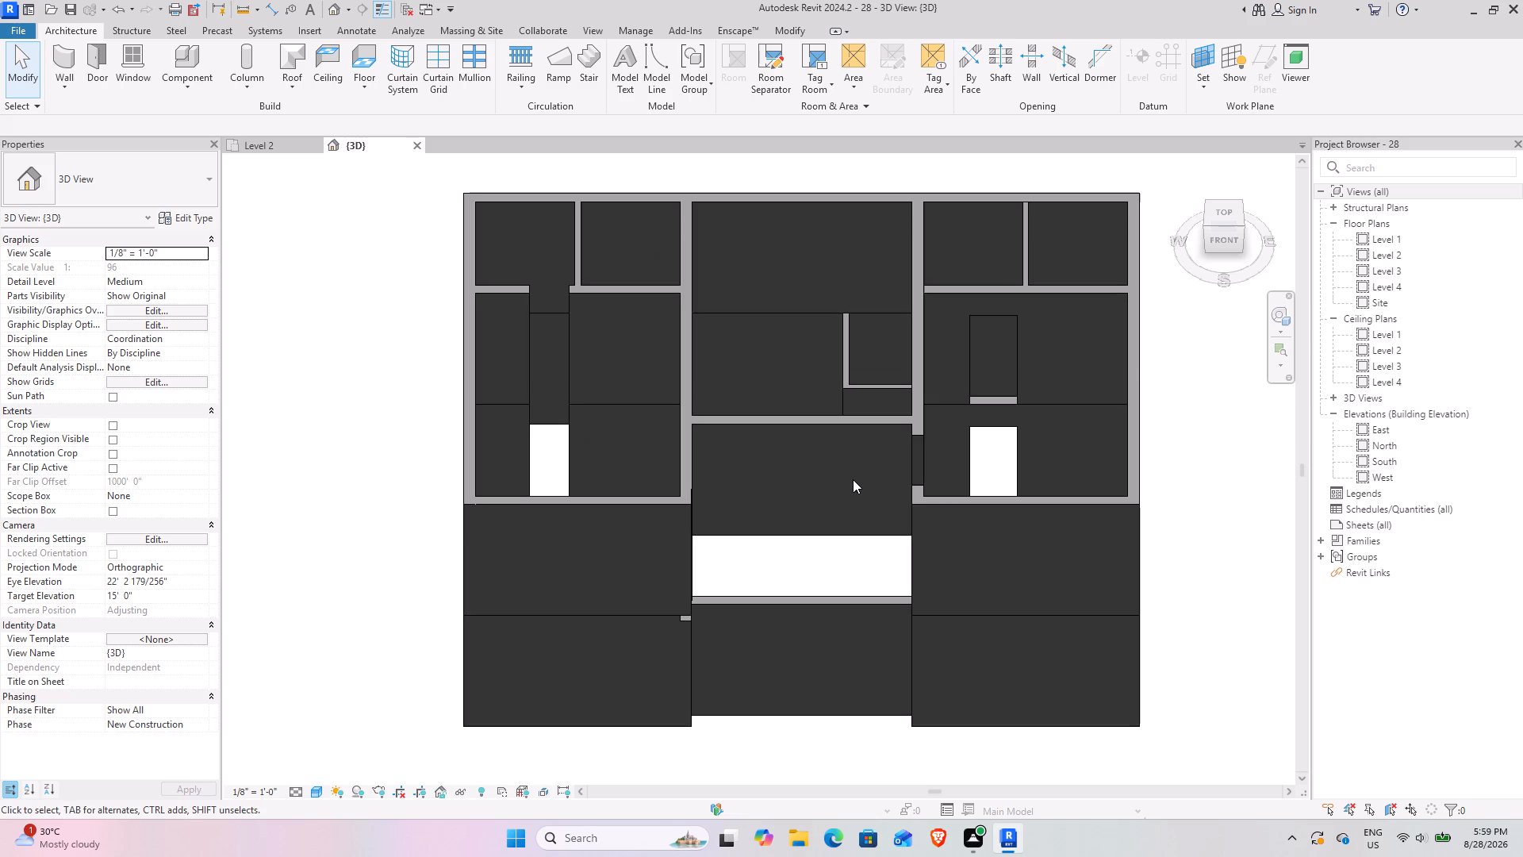
{"action": "middle_click_drag", "start_coordinate": [833, 474], "coordinate": [792, 494]}
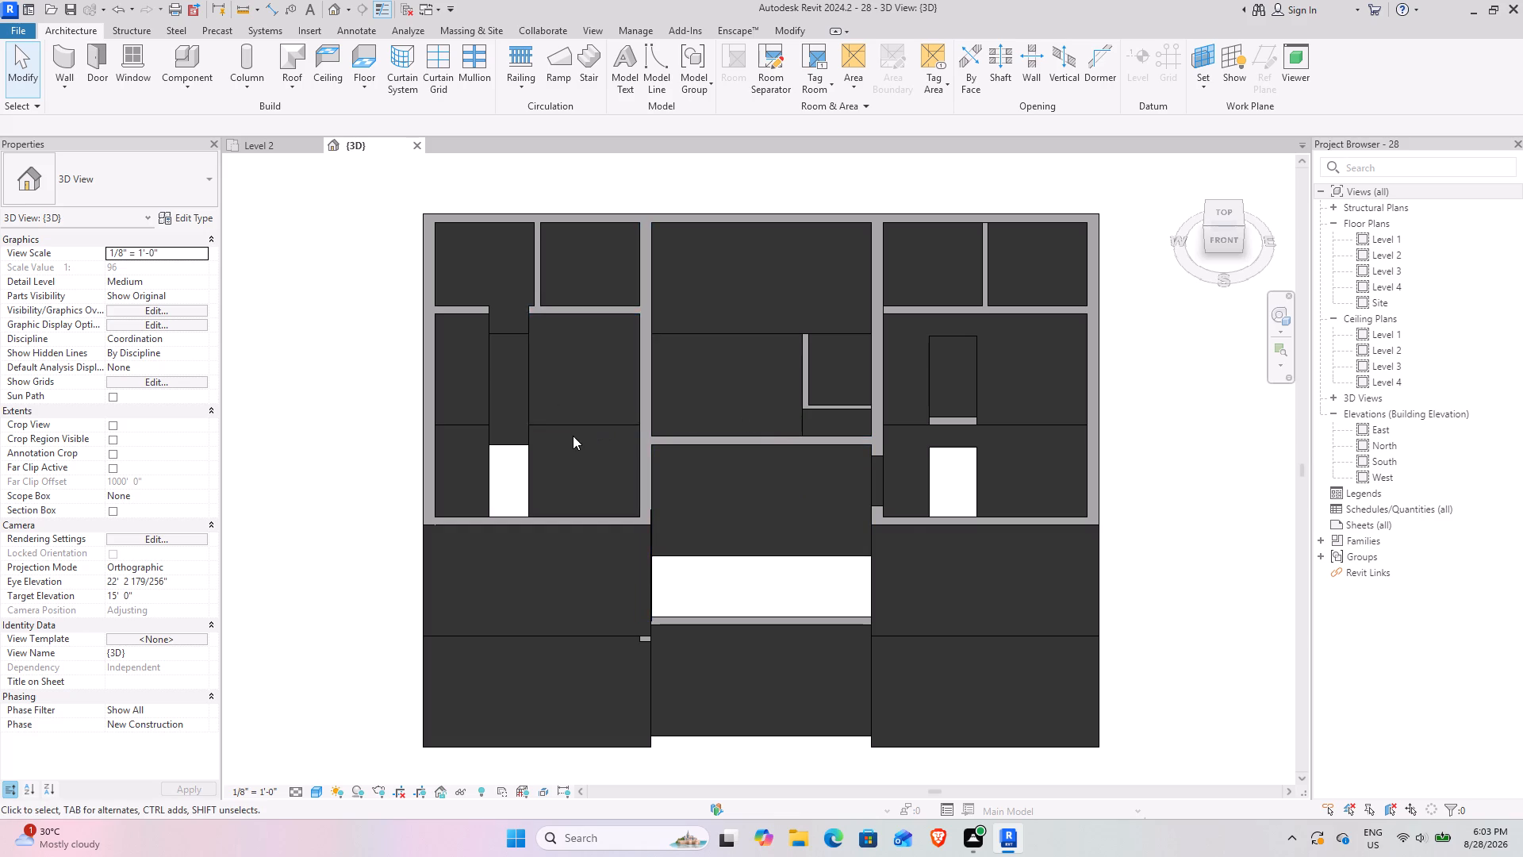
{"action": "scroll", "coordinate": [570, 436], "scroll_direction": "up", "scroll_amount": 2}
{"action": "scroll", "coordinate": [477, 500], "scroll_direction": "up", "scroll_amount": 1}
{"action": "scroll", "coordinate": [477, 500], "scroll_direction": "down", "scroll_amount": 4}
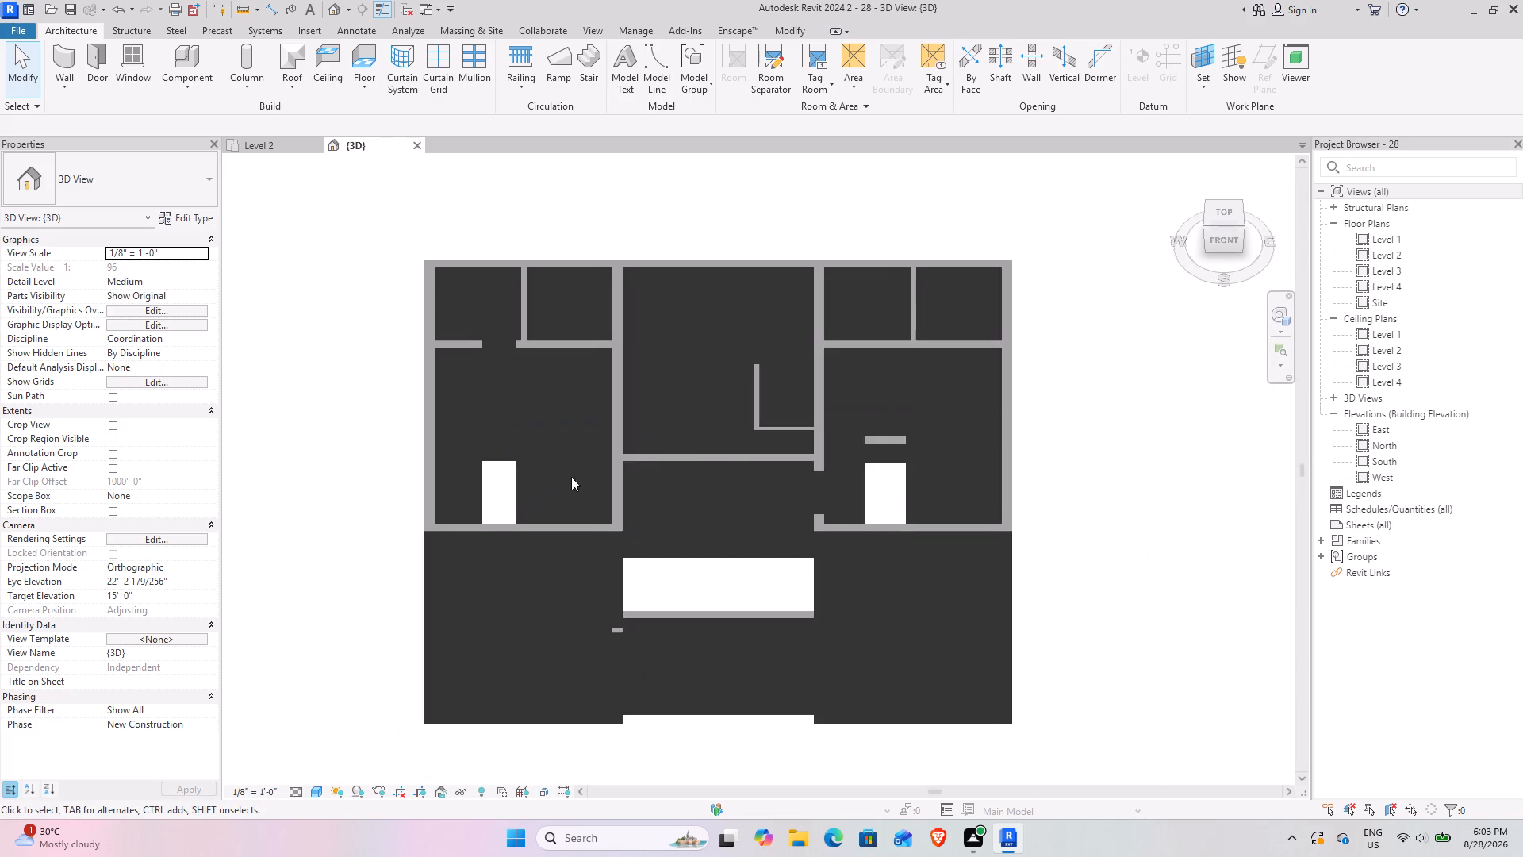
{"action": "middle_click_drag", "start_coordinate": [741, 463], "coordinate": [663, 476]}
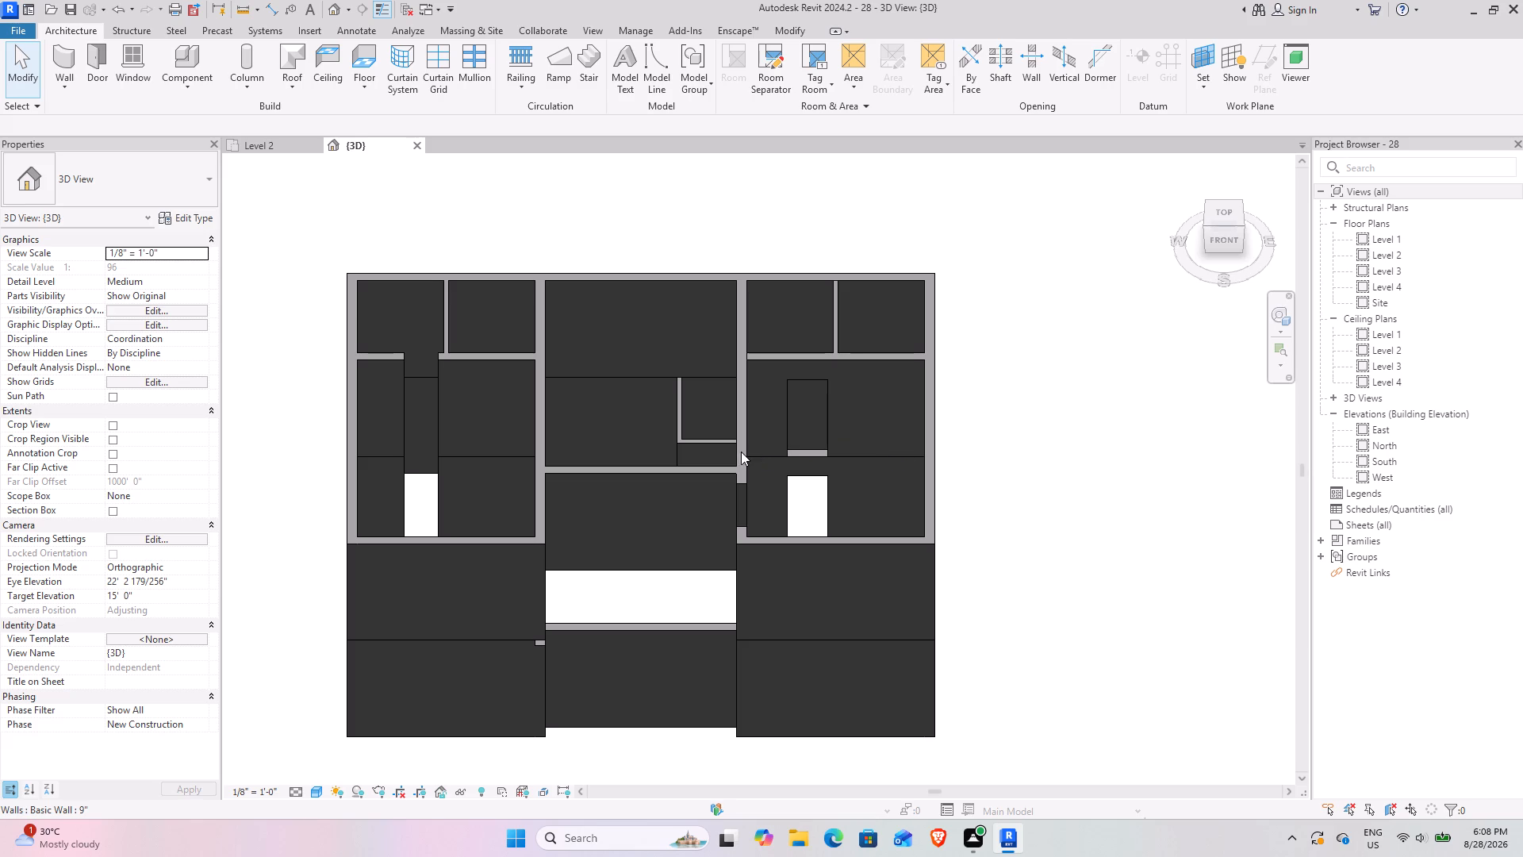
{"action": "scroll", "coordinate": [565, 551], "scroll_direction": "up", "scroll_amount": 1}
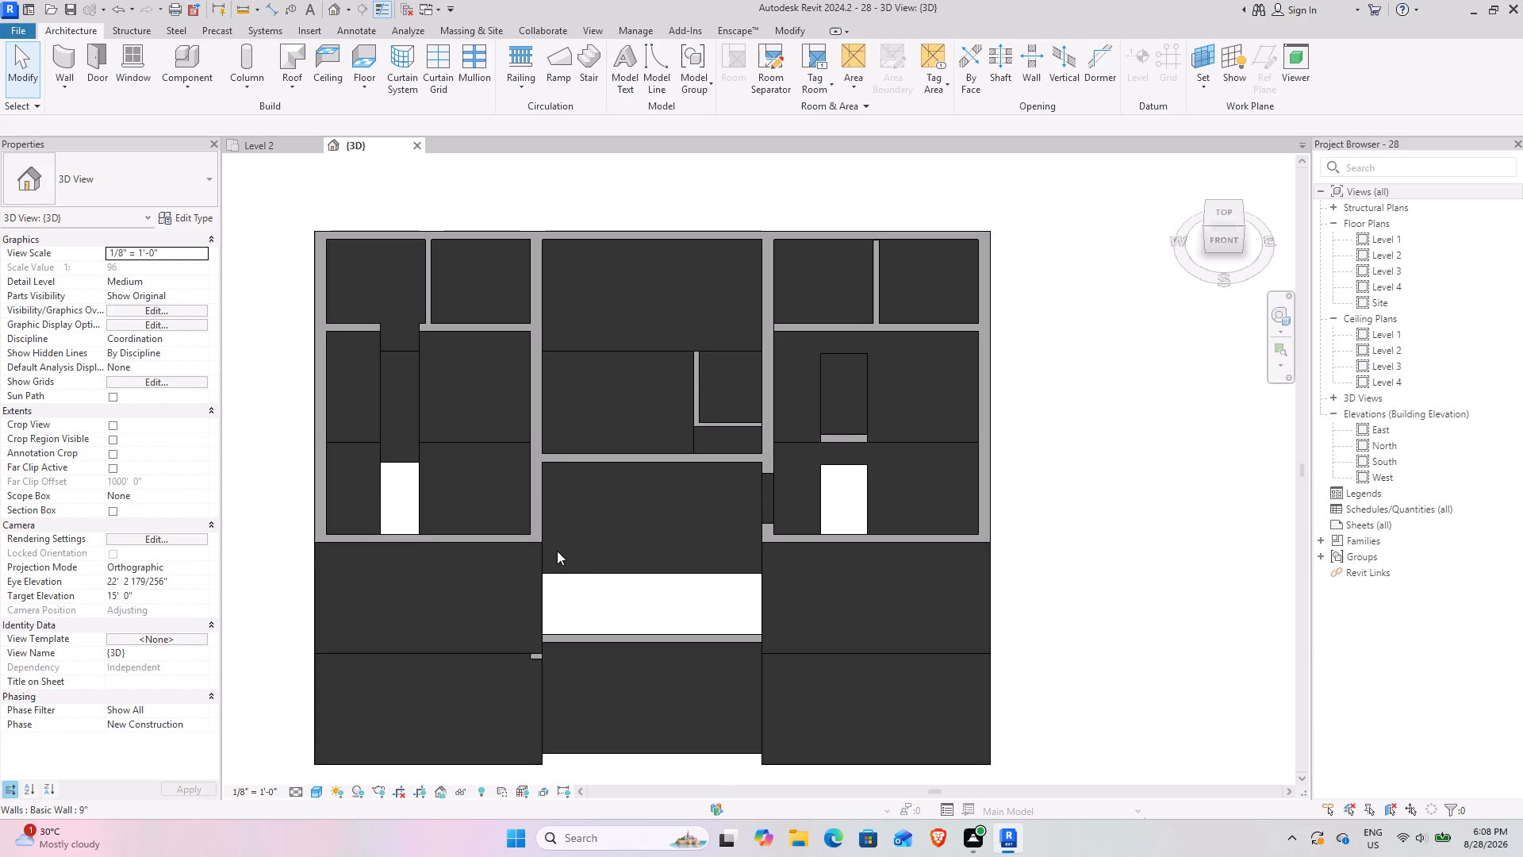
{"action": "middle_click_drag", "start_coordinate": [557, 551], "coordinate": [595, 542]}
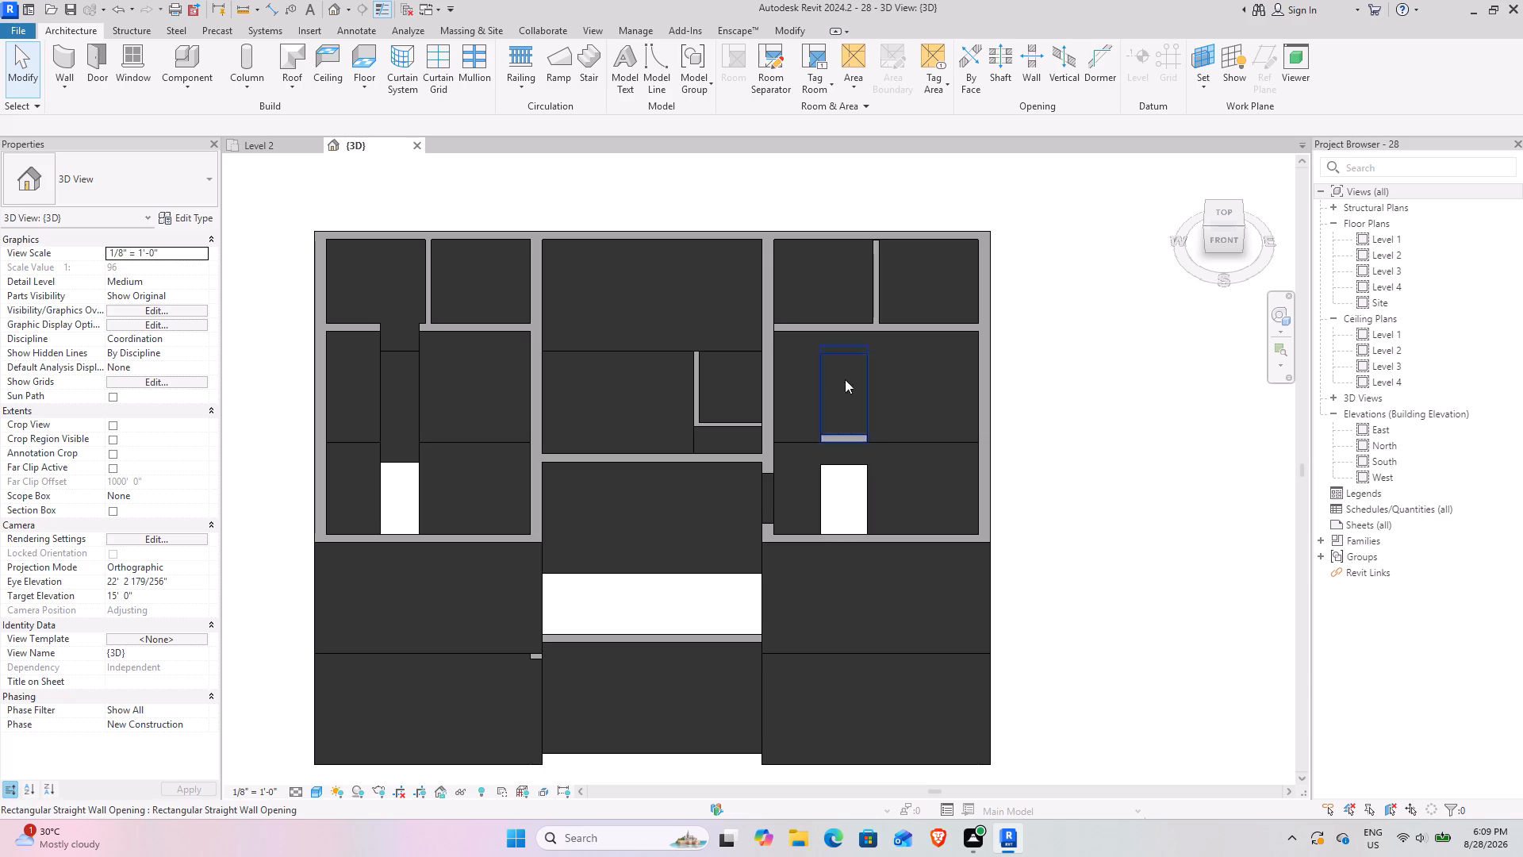
Orbit the villa model between front, top-front and front-right angles to examine its stacked walls, rooms and wall openings.
{"action": "scroll", "coordinate": [787, 459], "scroll_direction": "down", "scroll_amount": 2}
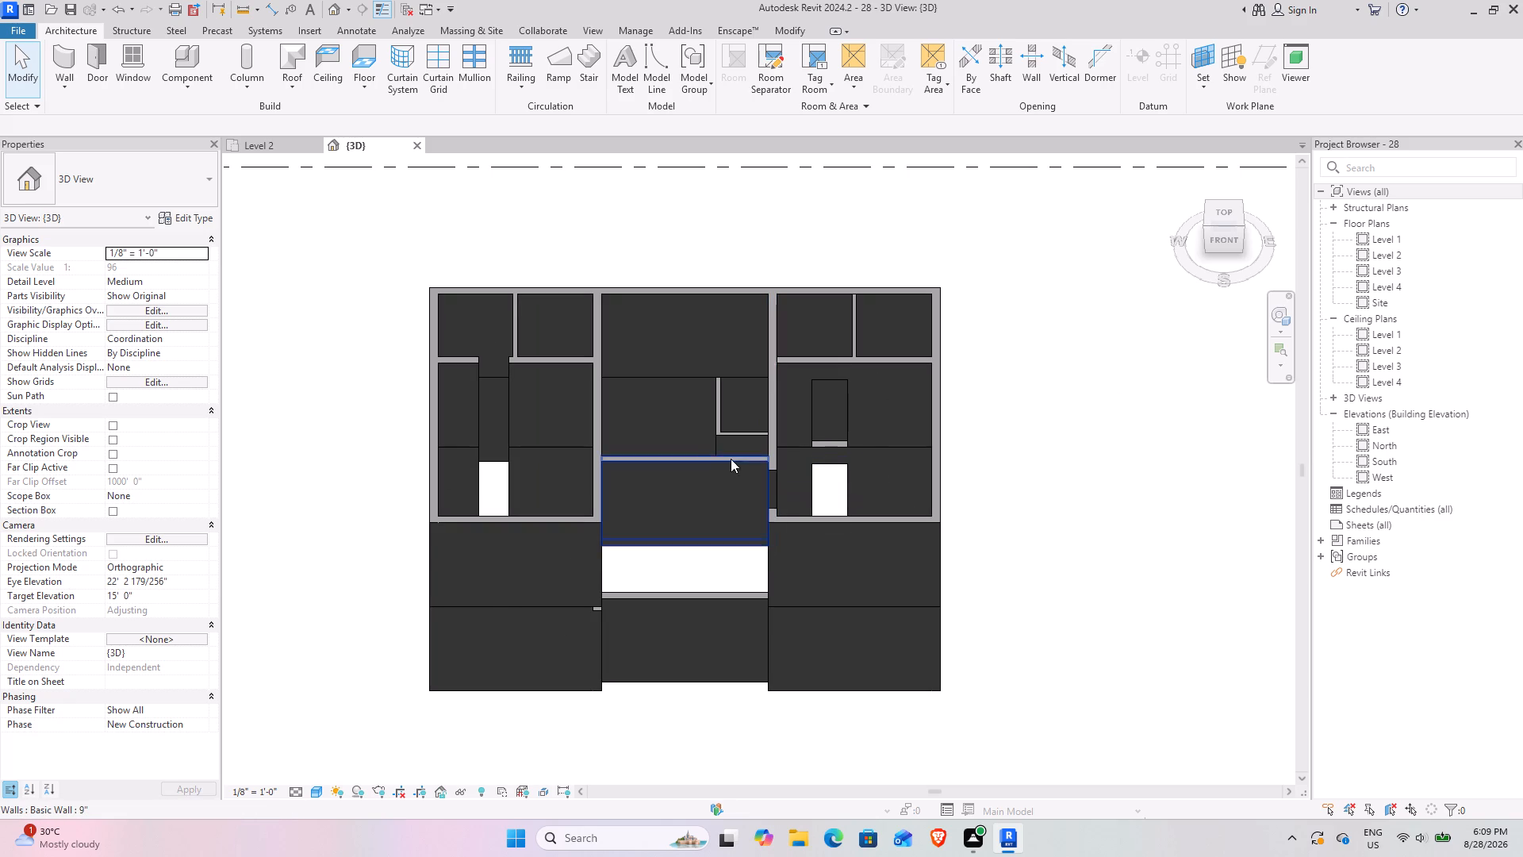
{"action": "left_click_drag", "start_coordinate": [1229, 244], "coordinate": [1050, 208]}
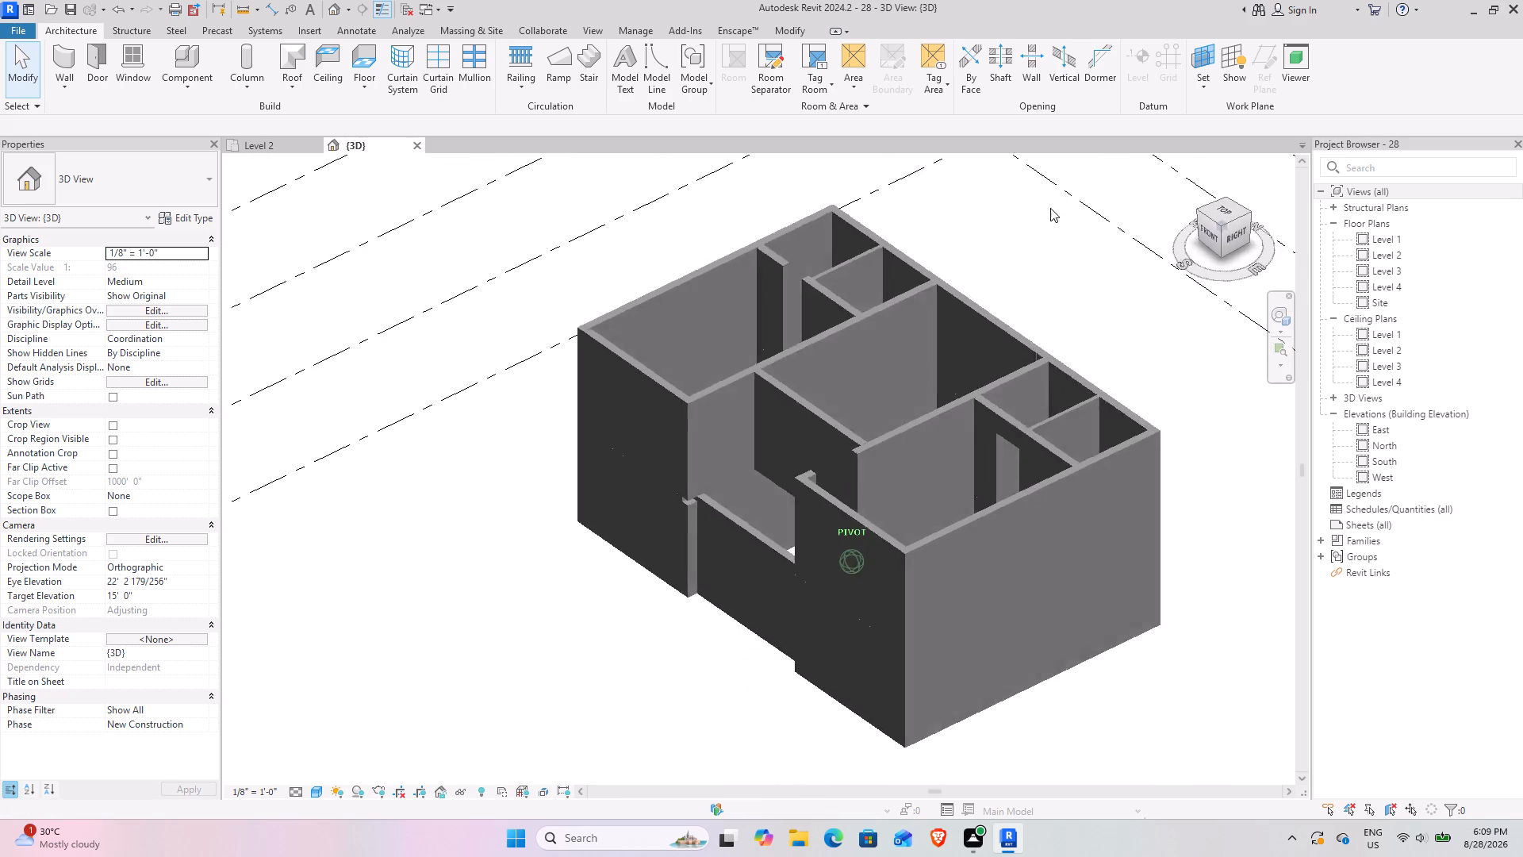
{"action": "left_click_drag", "start_coordinate": [1050, 208], "coordinate": [1247, 202]}
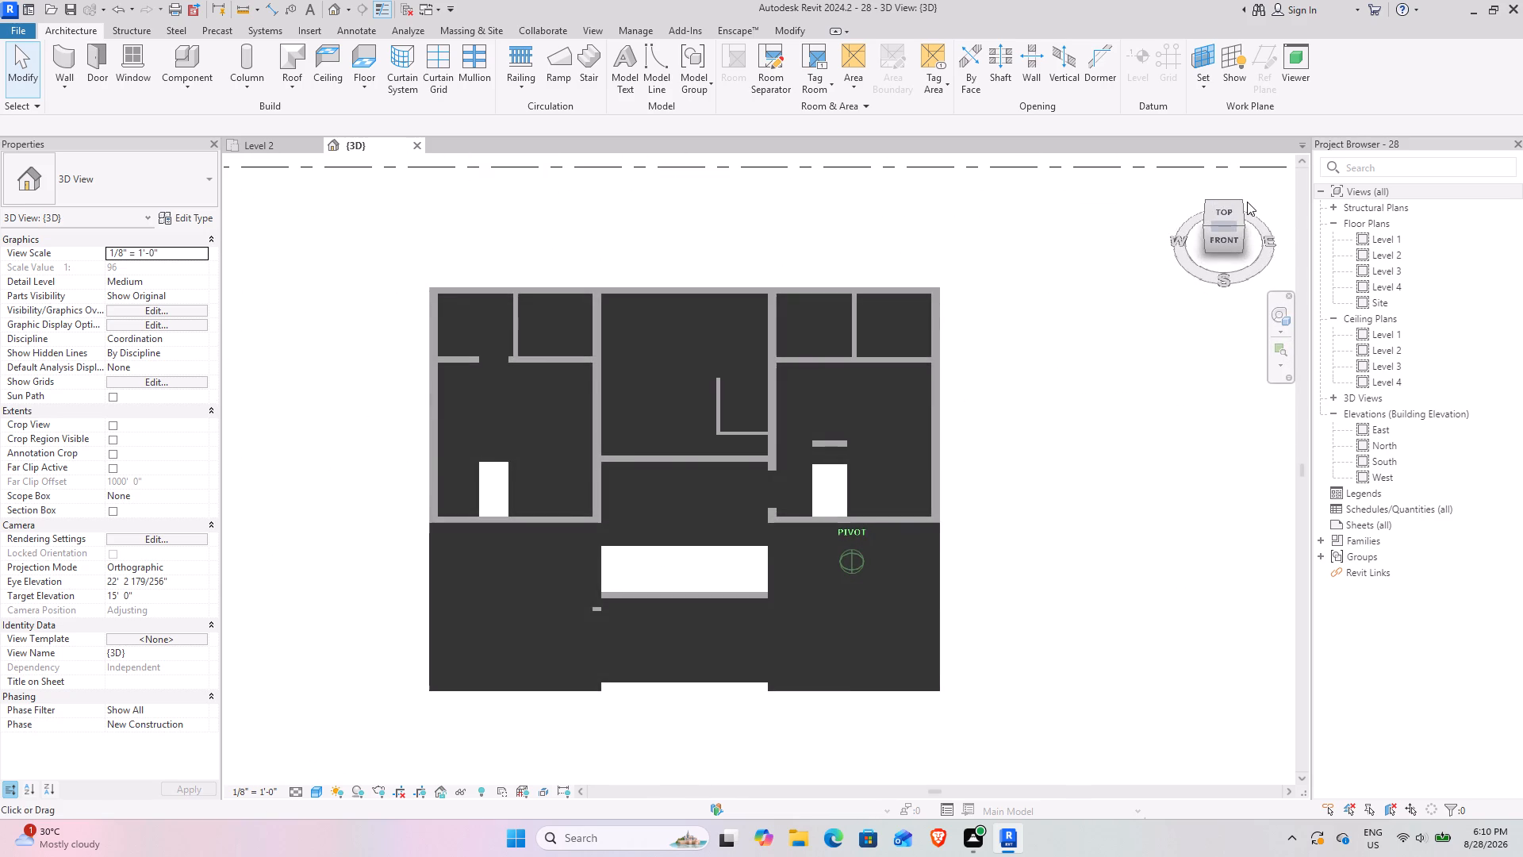
{"action": "left_click_drag", "start_coordinate": [1247, 202], "coordinate": [1094, 204]}
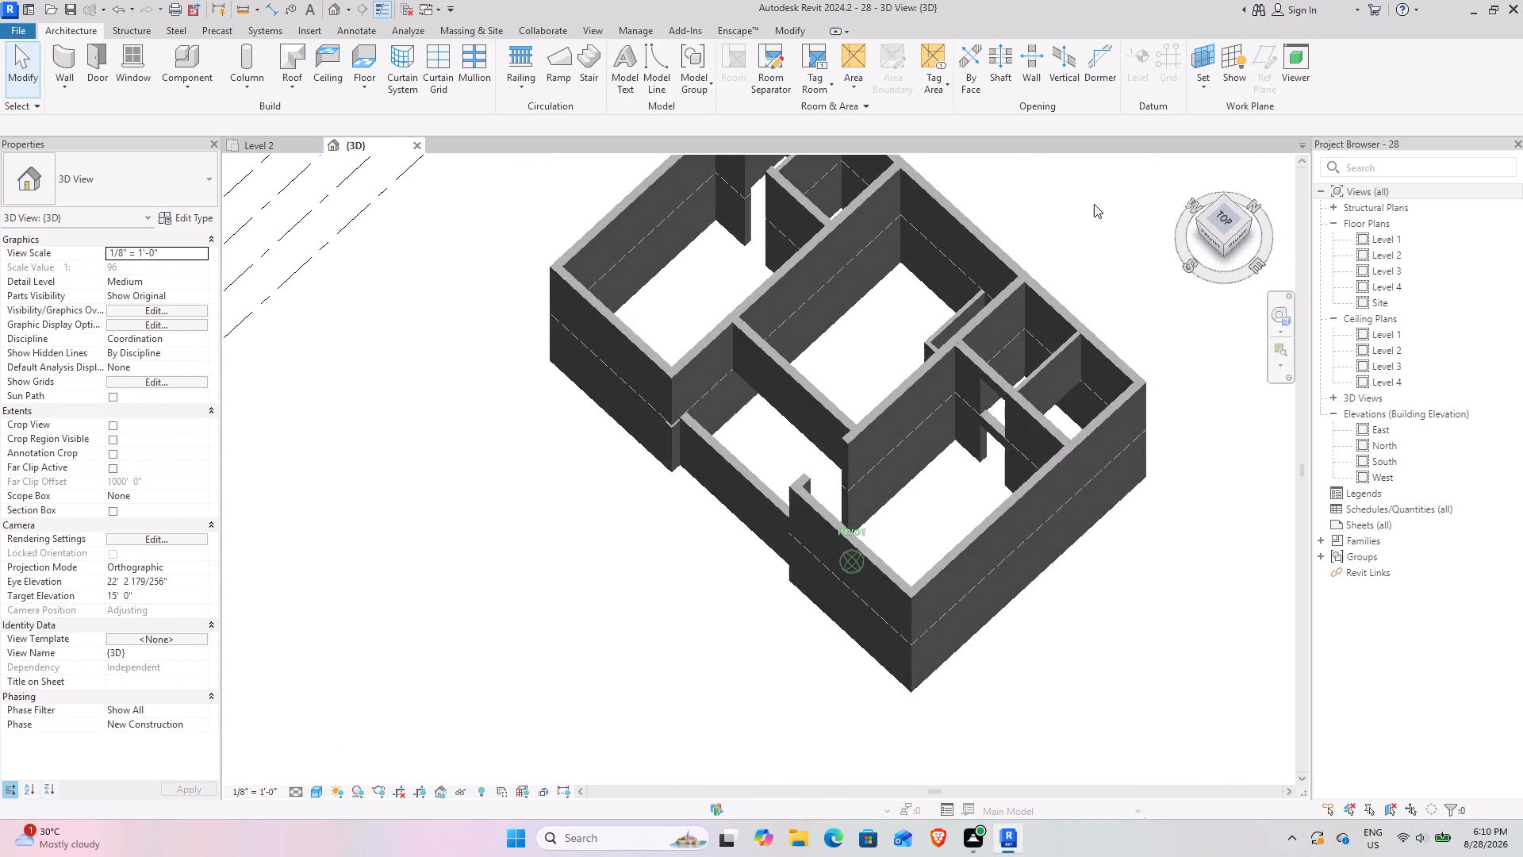
{"action": "left_click_drag", "start_coordinate": [1094, 204], "coordinate": [1123, 201]}
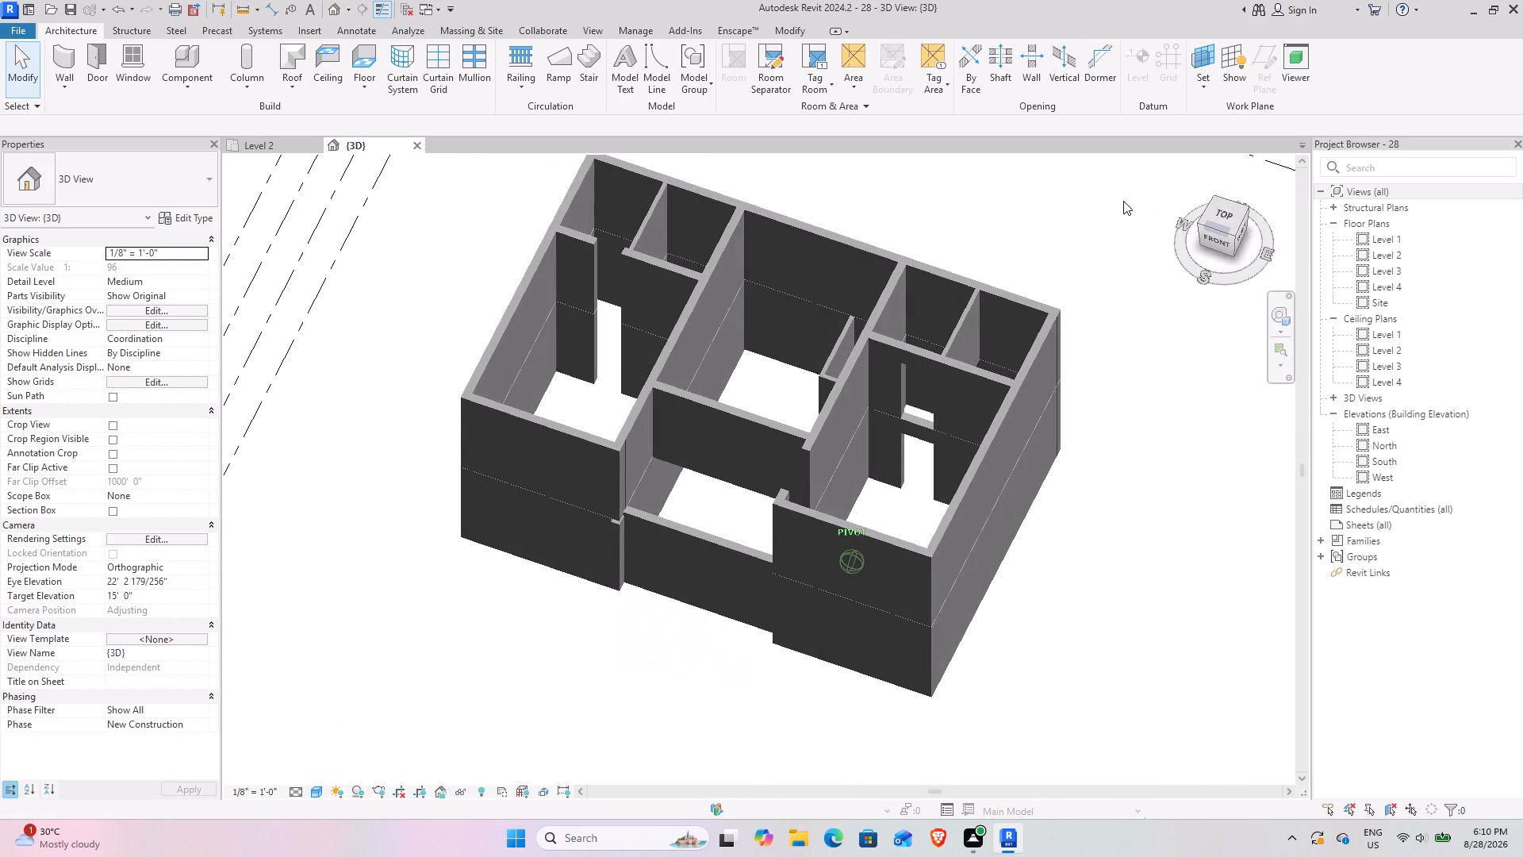
{"action": "left_click_drag", "start_coordinate": [1123, 201], "coordinate": [1220, 186]}
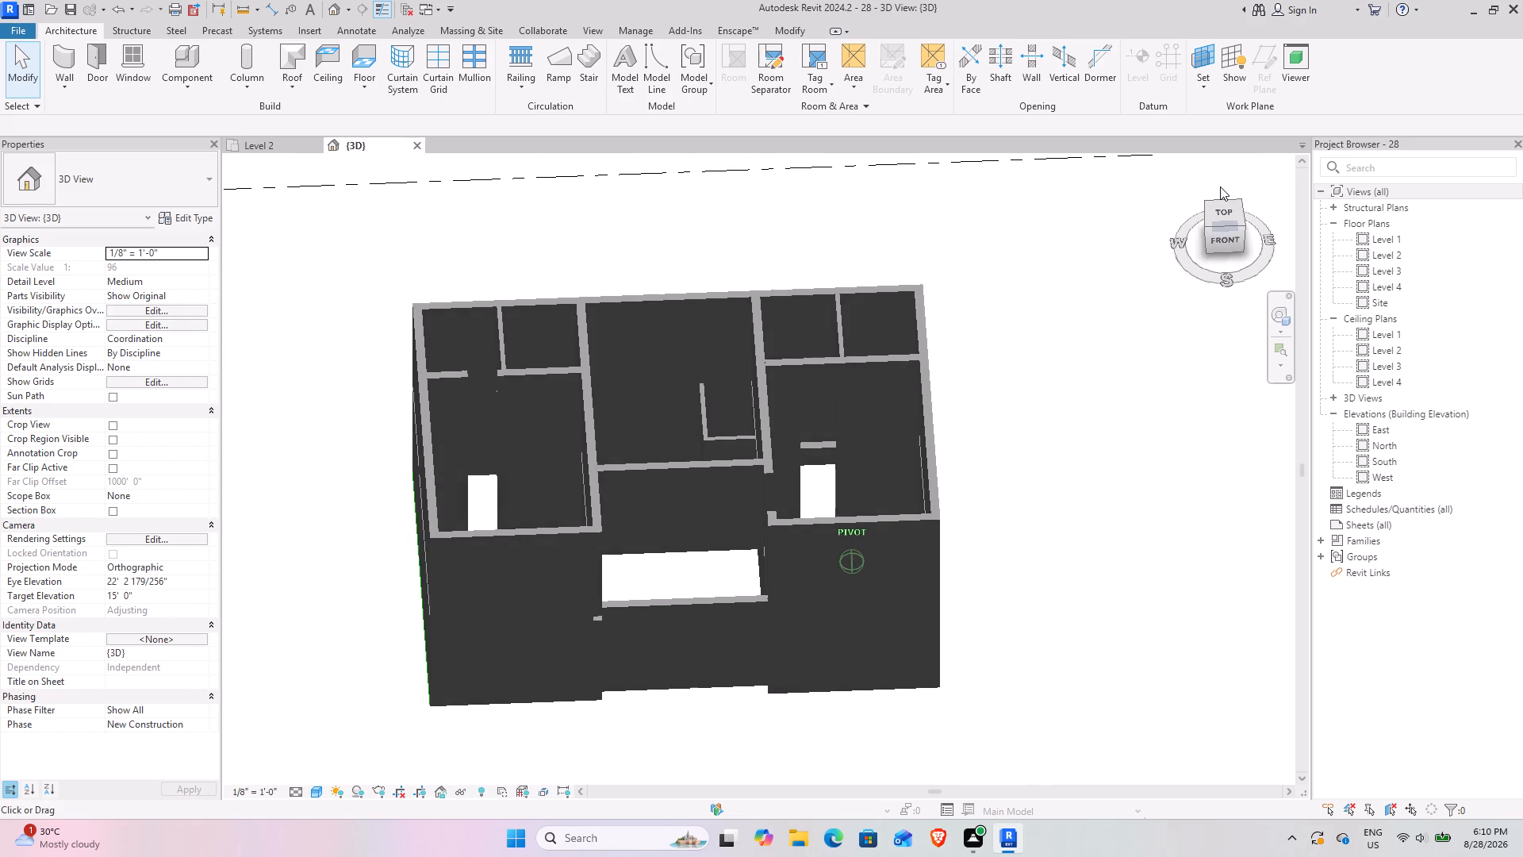
{"action": "left_click_drag", "start_coordinate": [1220, 186], "coordinate": [1220, 186]}
{"action": "left_click_drag", "start_coordinate": [1229, 244], "coordinate": [1068, 221]}
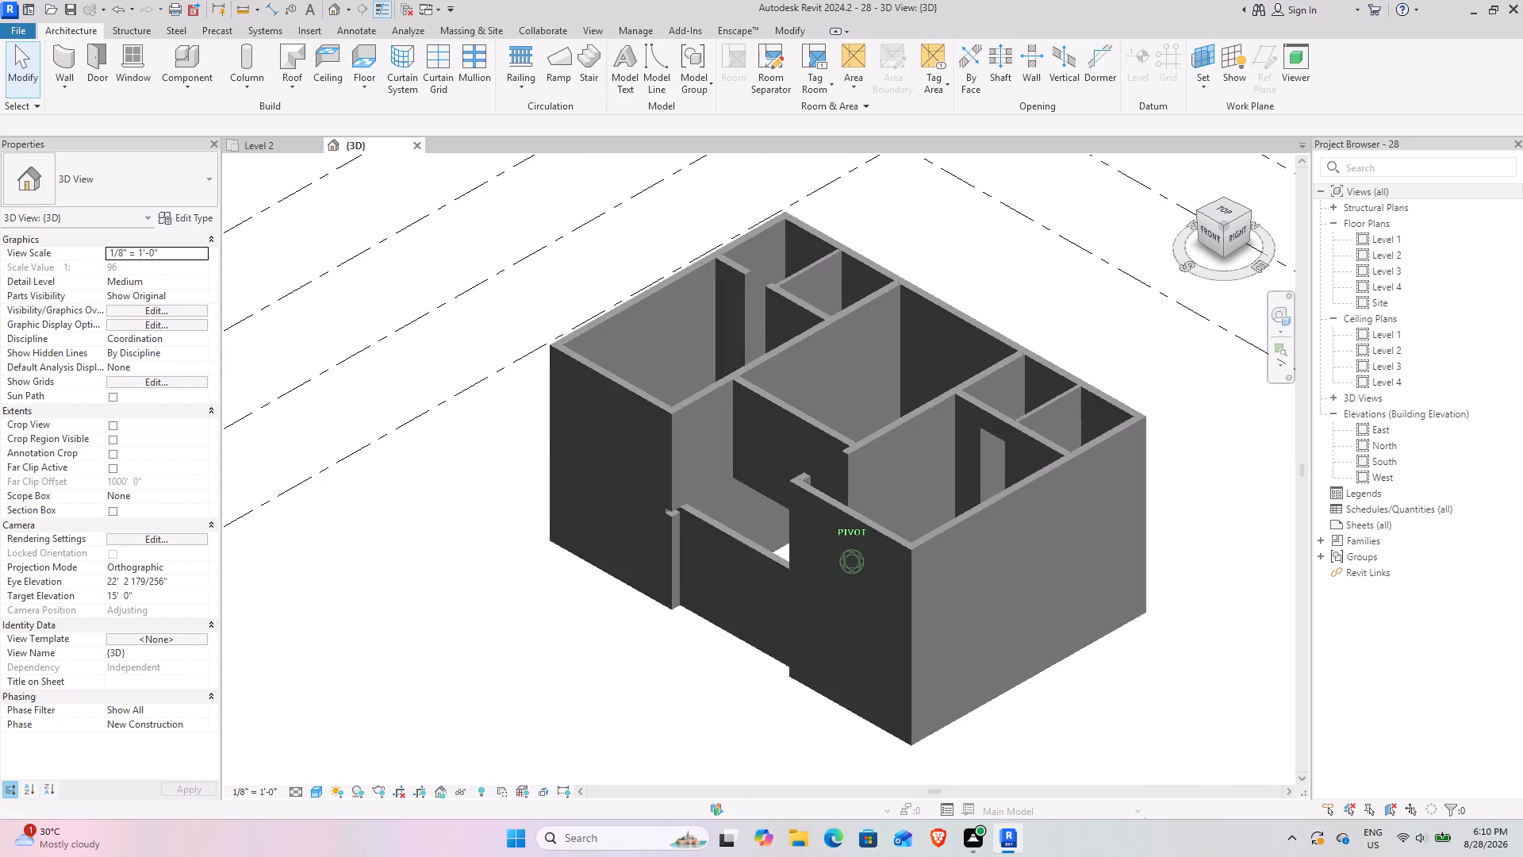
{"action": "left_click_drag", "start_coordinate": [1068, 221], "coordinate": [1068, 221]}
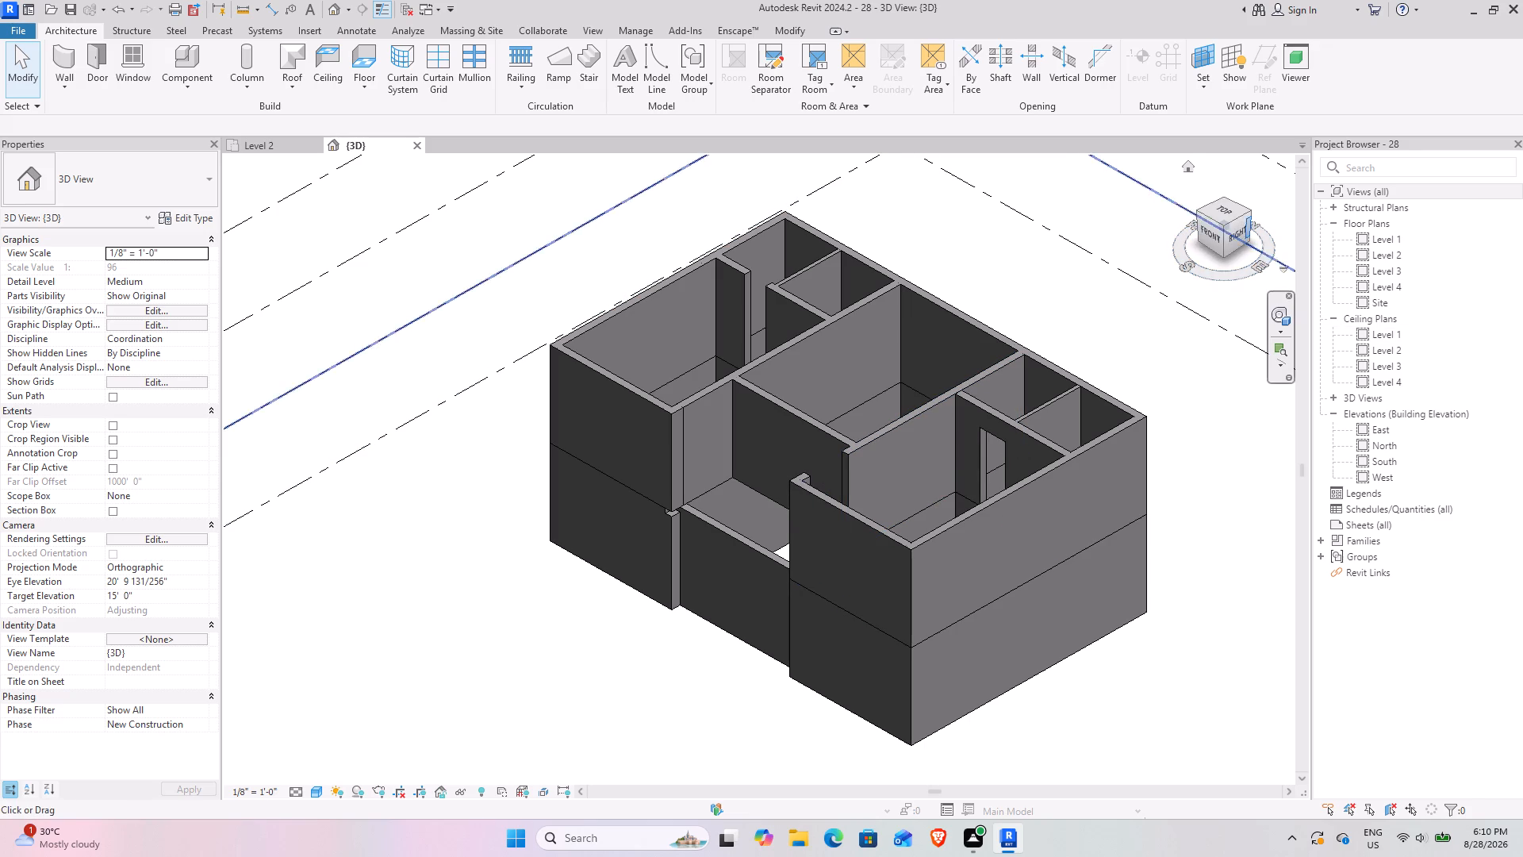
{"action": "left_click_drag", "start_coordinate": [1208, 241], "coordinate": [1230, 204]}
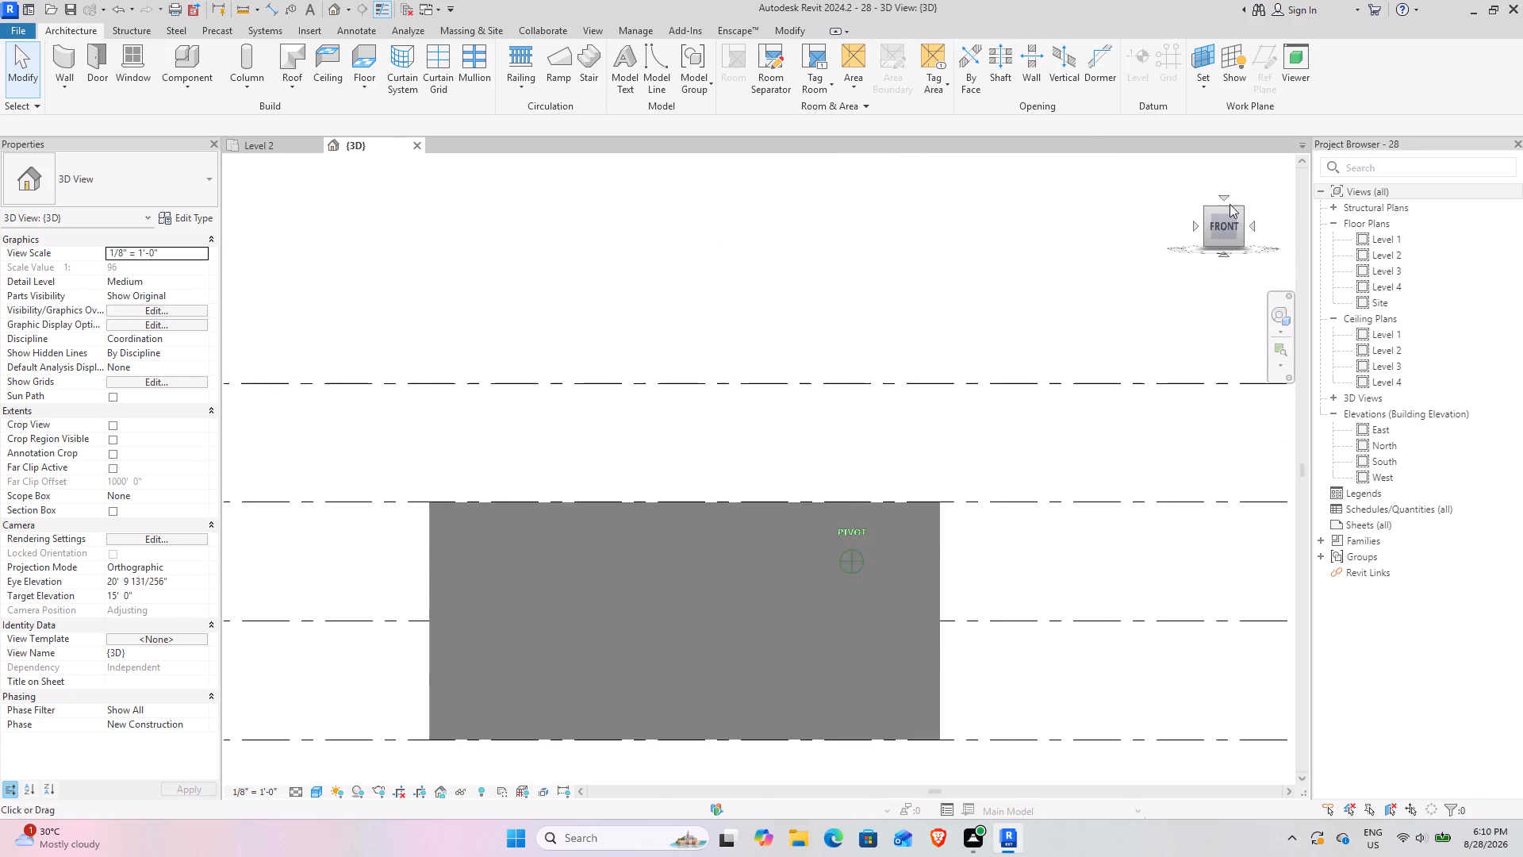
{"action": "left_click_drag", "start_coordinate": [1230, 204], "coordinate": [1183, 293]}
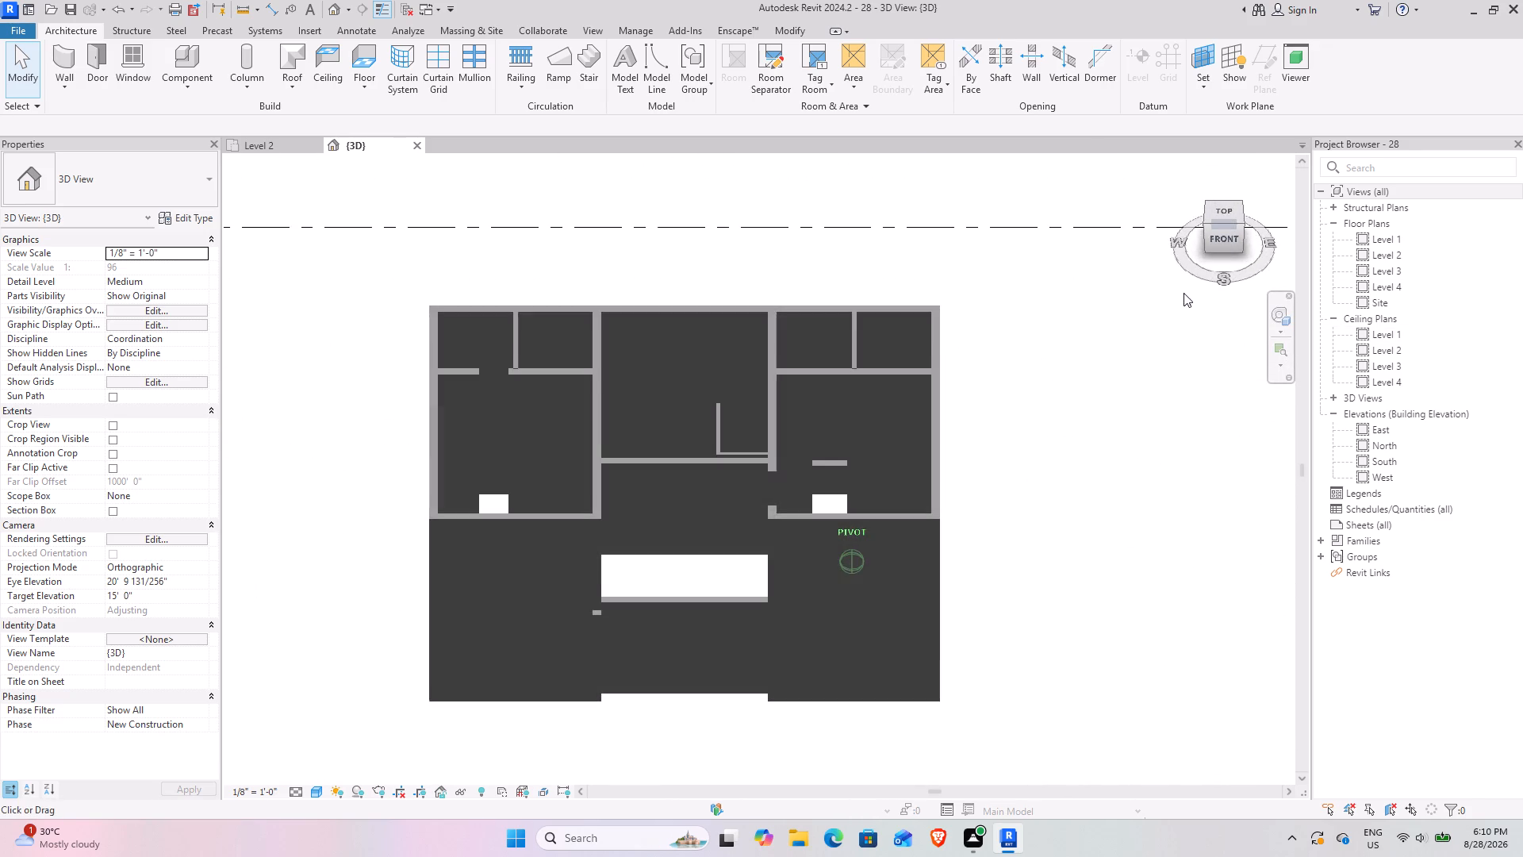
{"action": "left_click_drag", "start_coordinate": [1183, 293], "coordinate": [1114, 276]}
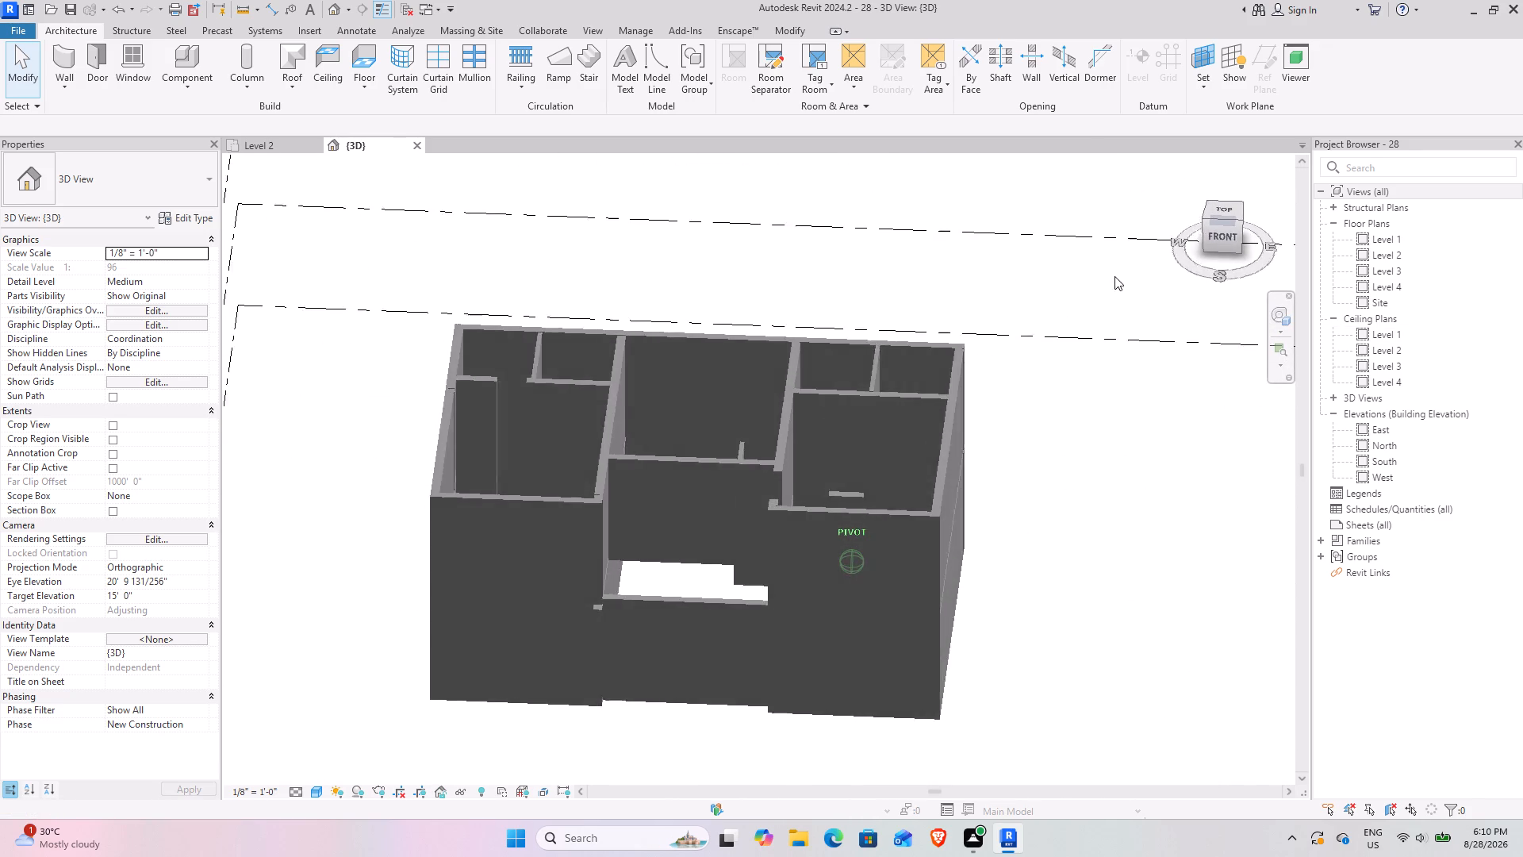
{"action": "left_click_drag", "start_coordinate": [1114, 276], "coordinate": [1093, 269]}
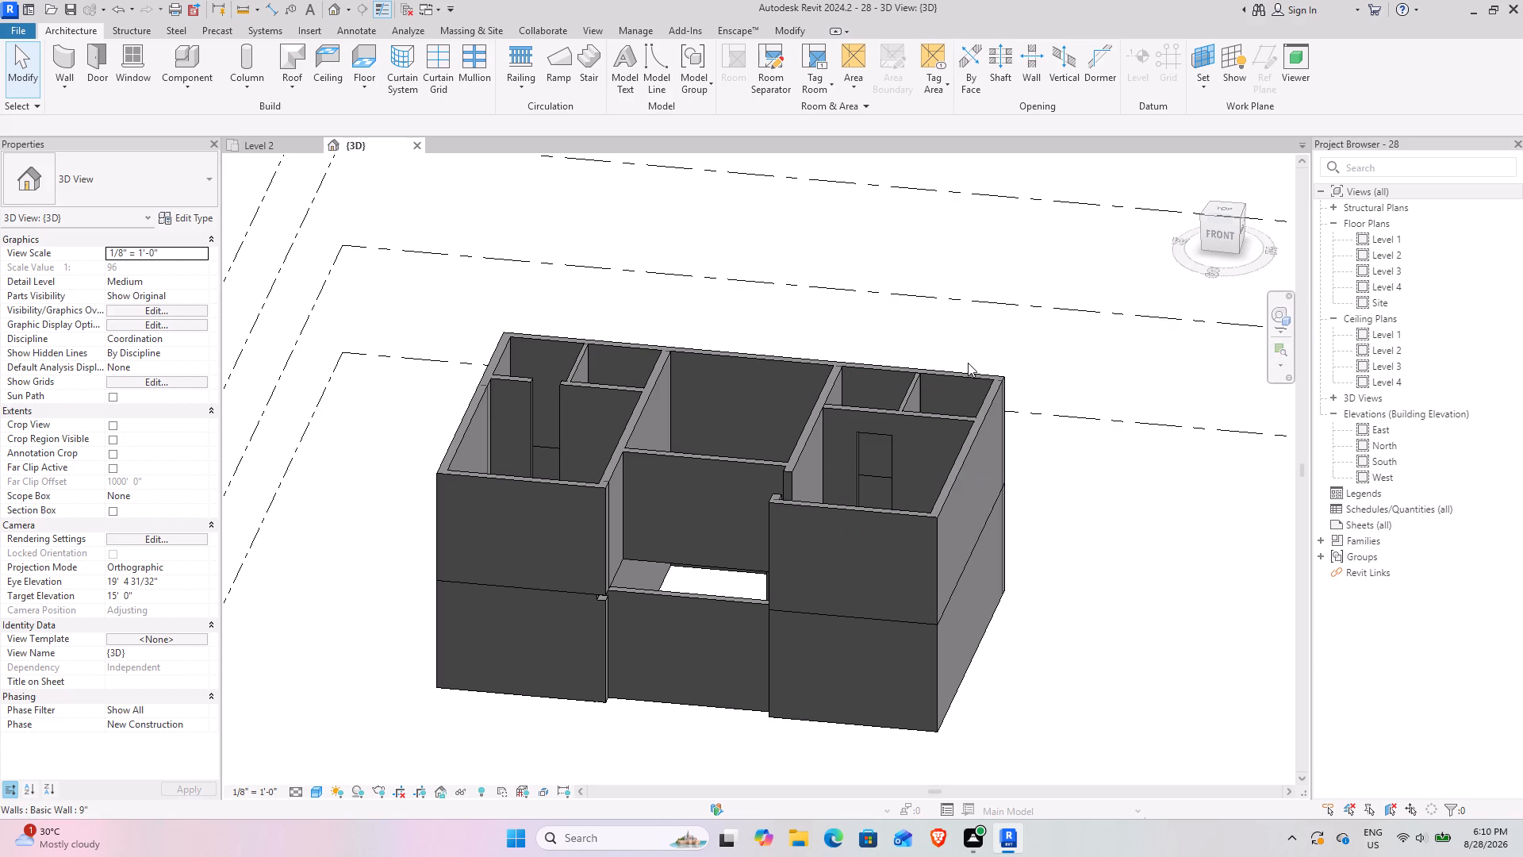
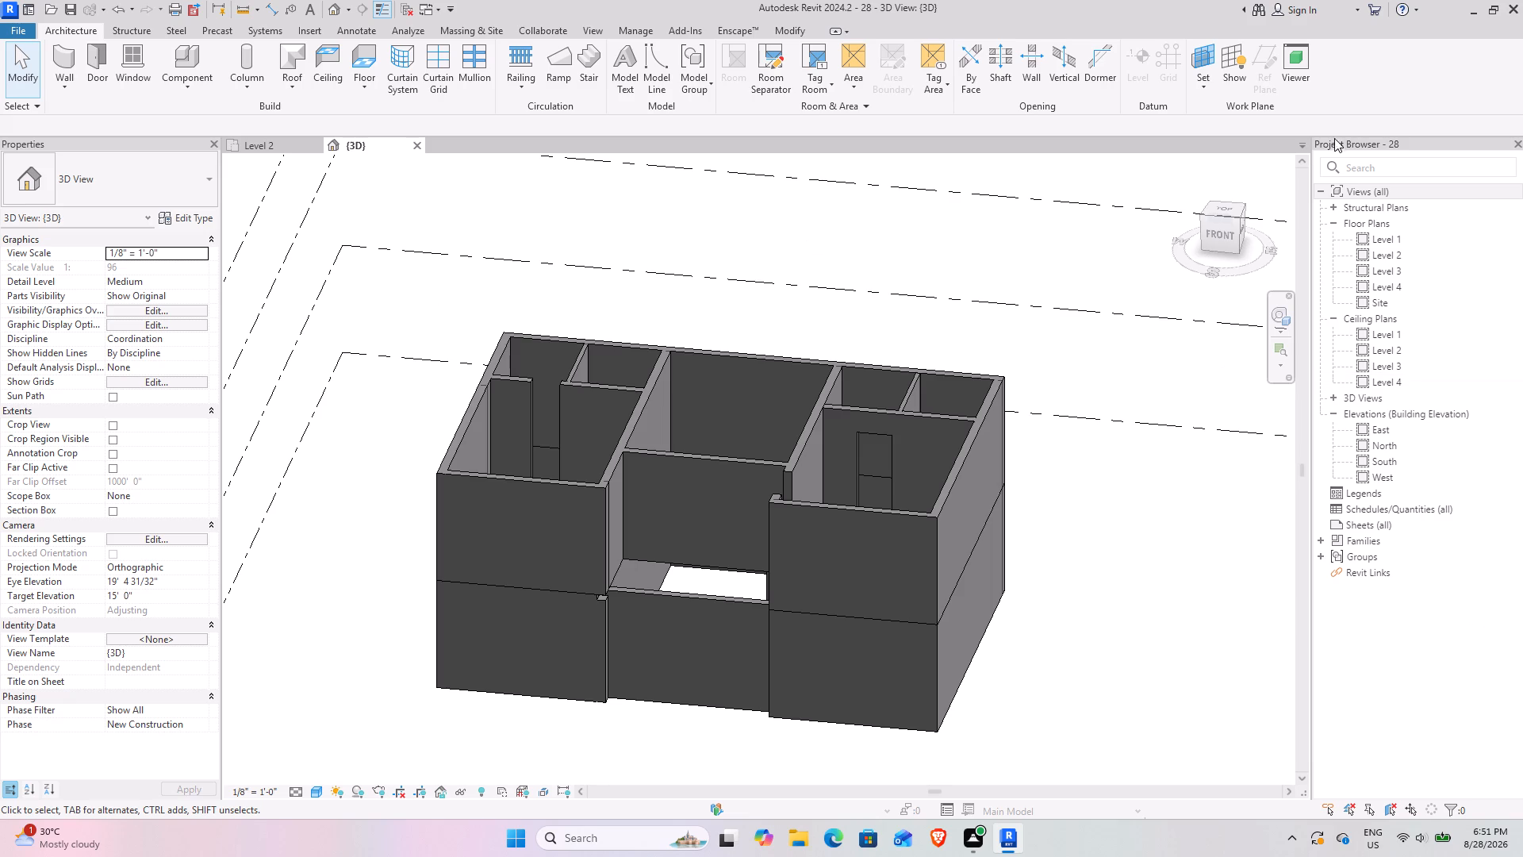
Open the Level 1 floor plan and save the project.
{"action": "double_click", "coordinate": [1413, 241]}
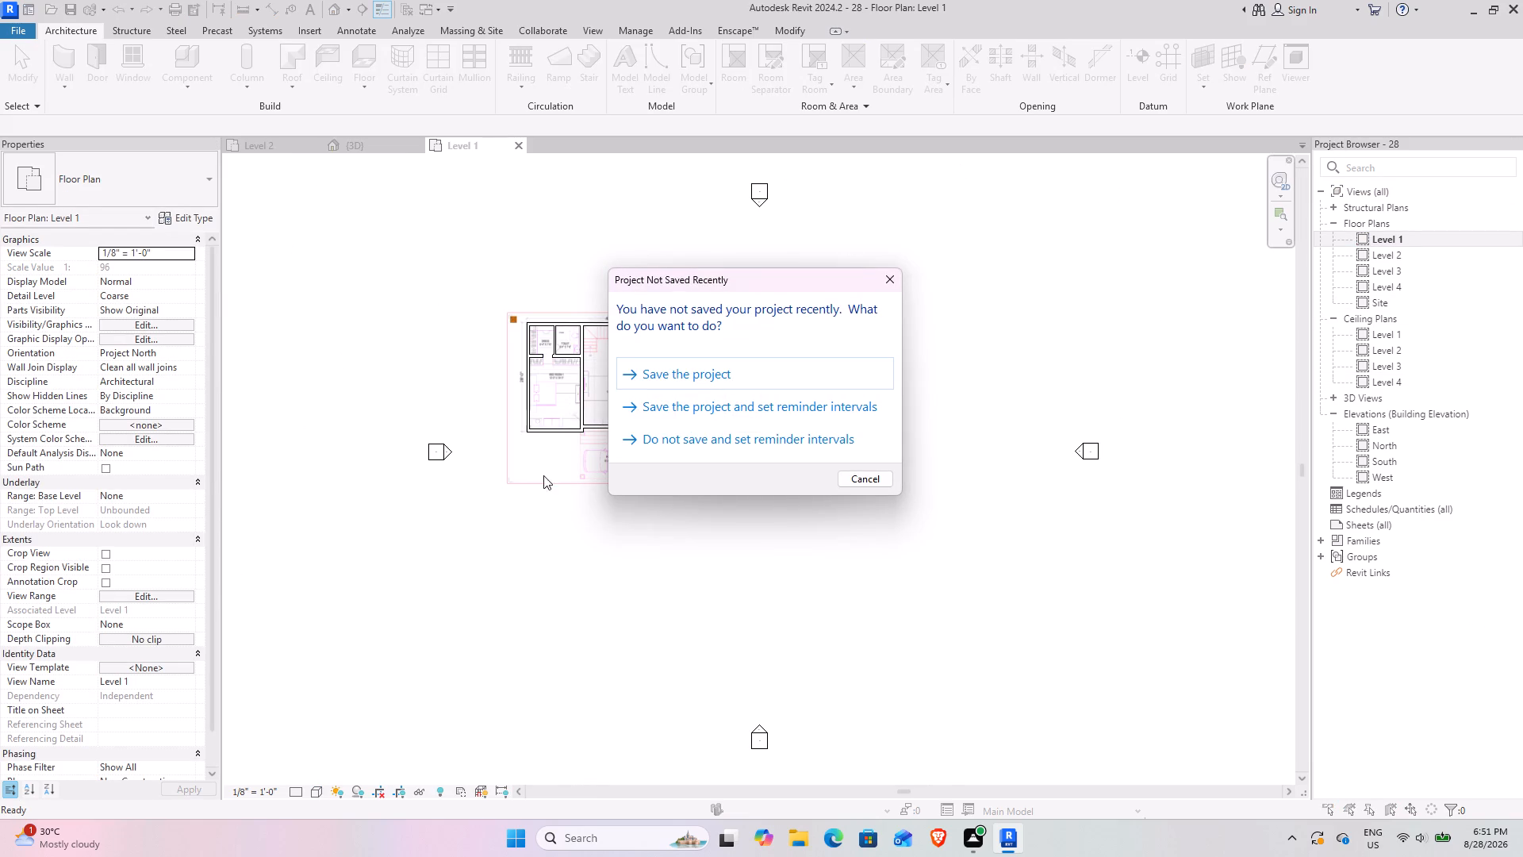
{"action": "left_click", "coordinate": [793, 374]}
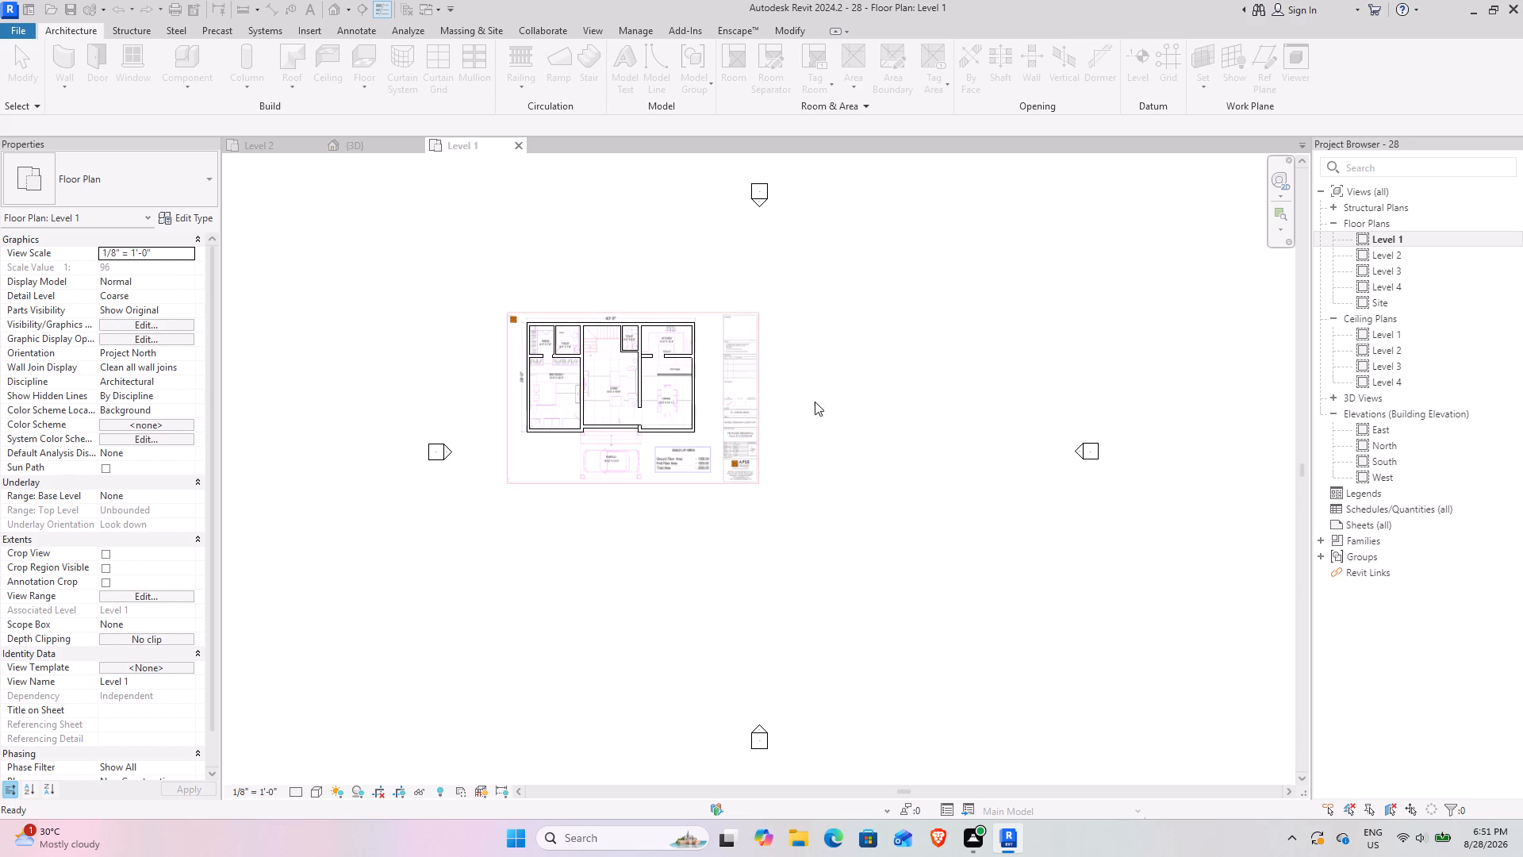
Examine the Level 1 walls against the ground floor drawing, focusing on the kitchen, storage and dining area.
{"action": "scroll", "coordinate": [609, 410], "scroll_direction": "up", "scroll_amount": 9}
{"action": "middle_click_drag", "start_coordinate": [598, 412], "coordinate": [654, 570]}
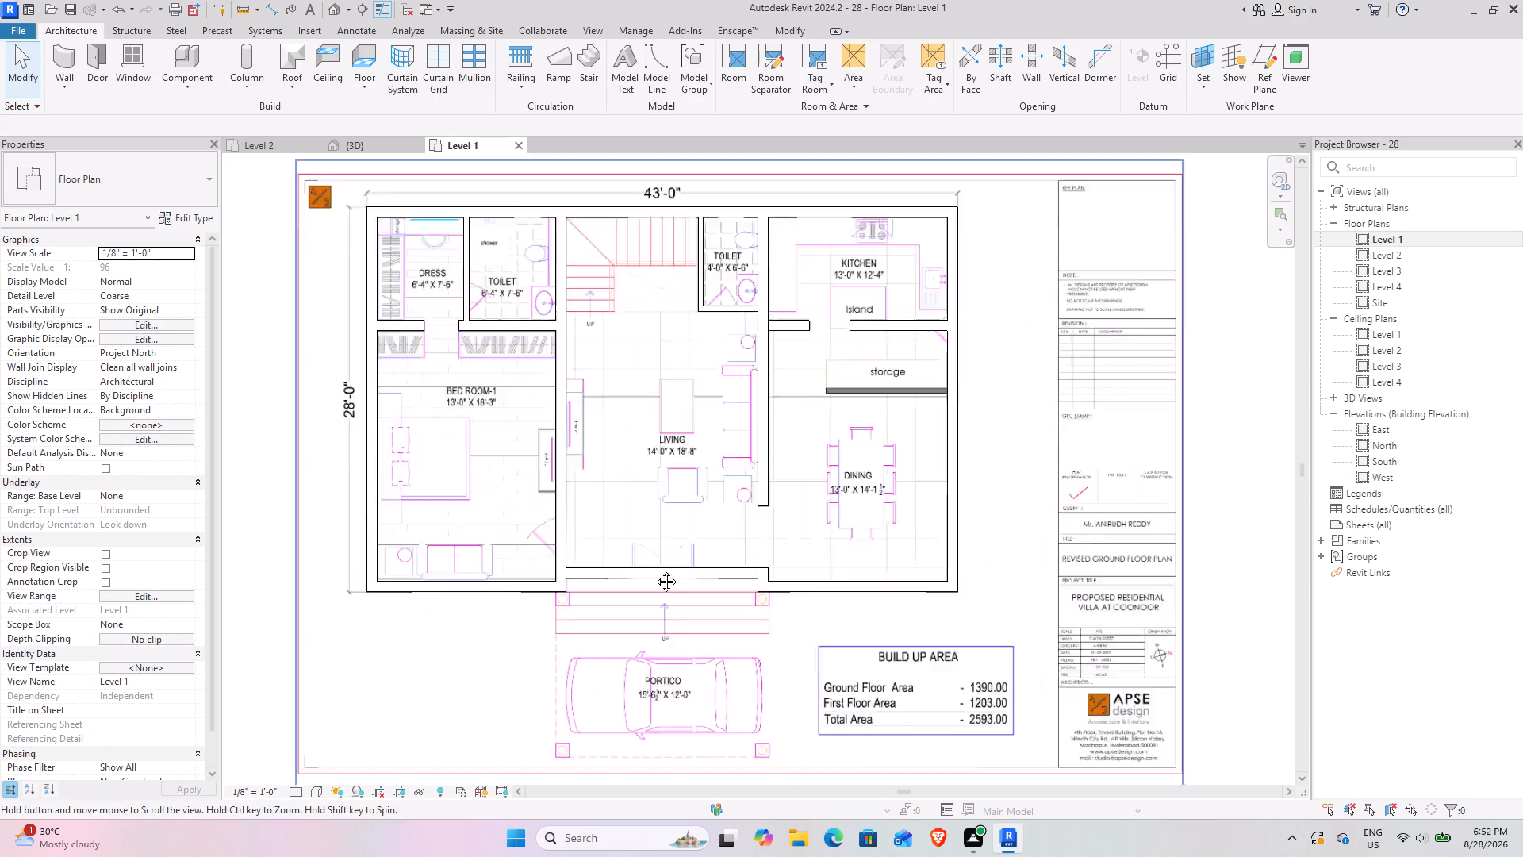
{"action": "middle_click_drag", "start_coordinate": [654, 570], "coordinate": [669, 644]}
{"action": "middle_click_drag", "start_coordinate": [638, 595], "coordinate": [597, 459]}
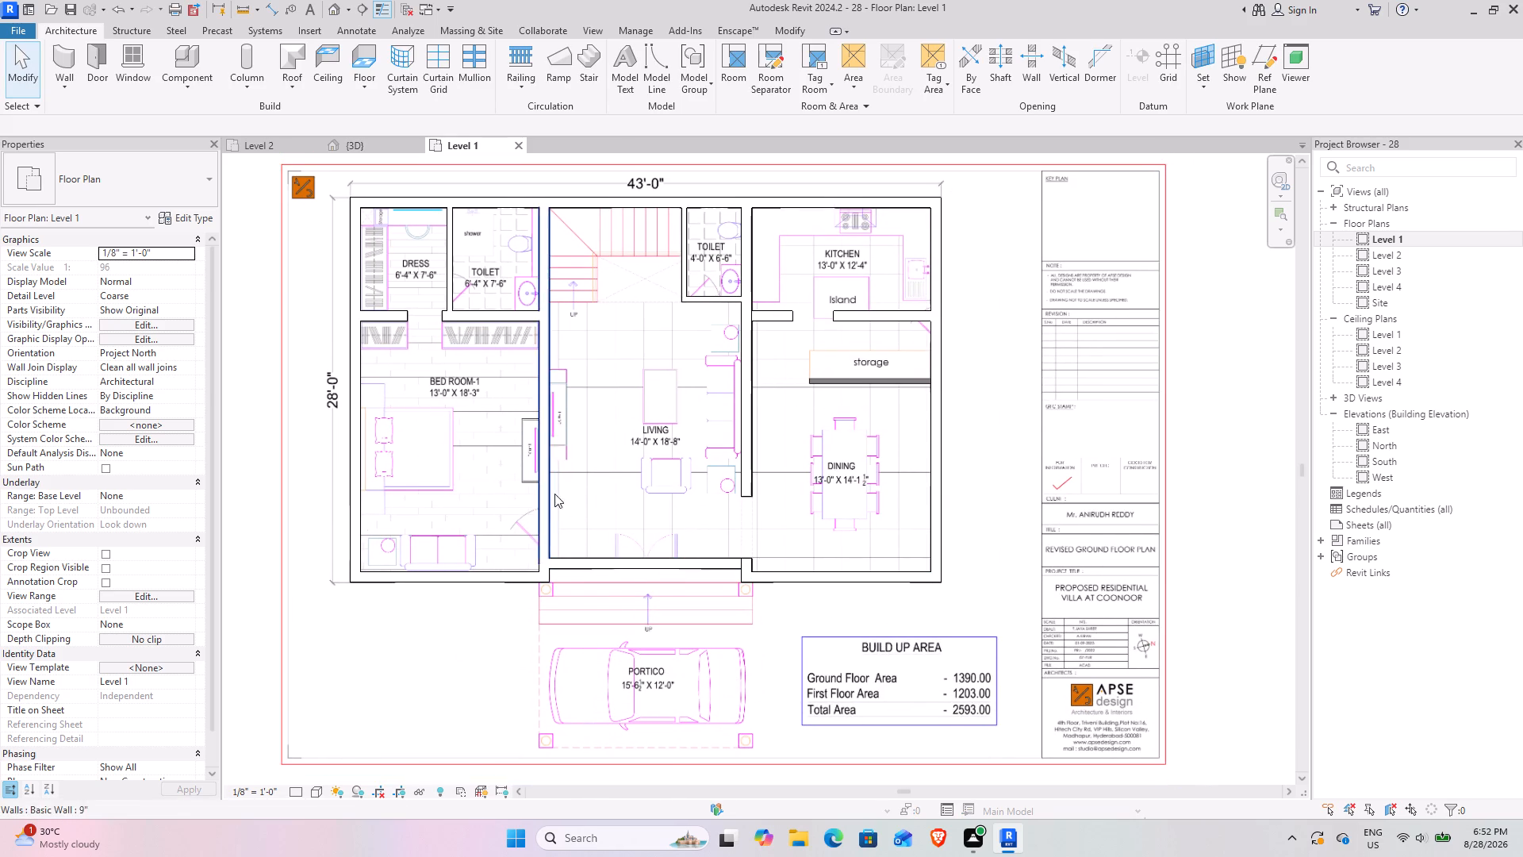
{"action": "scroll", "coordinate": [617, 589], "scroll_direction": "down", "scroll_amount": 1}
{"action": "middle_click_drag", "start_coordinate": [581, 505], "coordinate": [609, 536]}
{"action": "scroll", "coordinate": [585, 497], "scroll_direction": "up", "scroll_amount": 2}
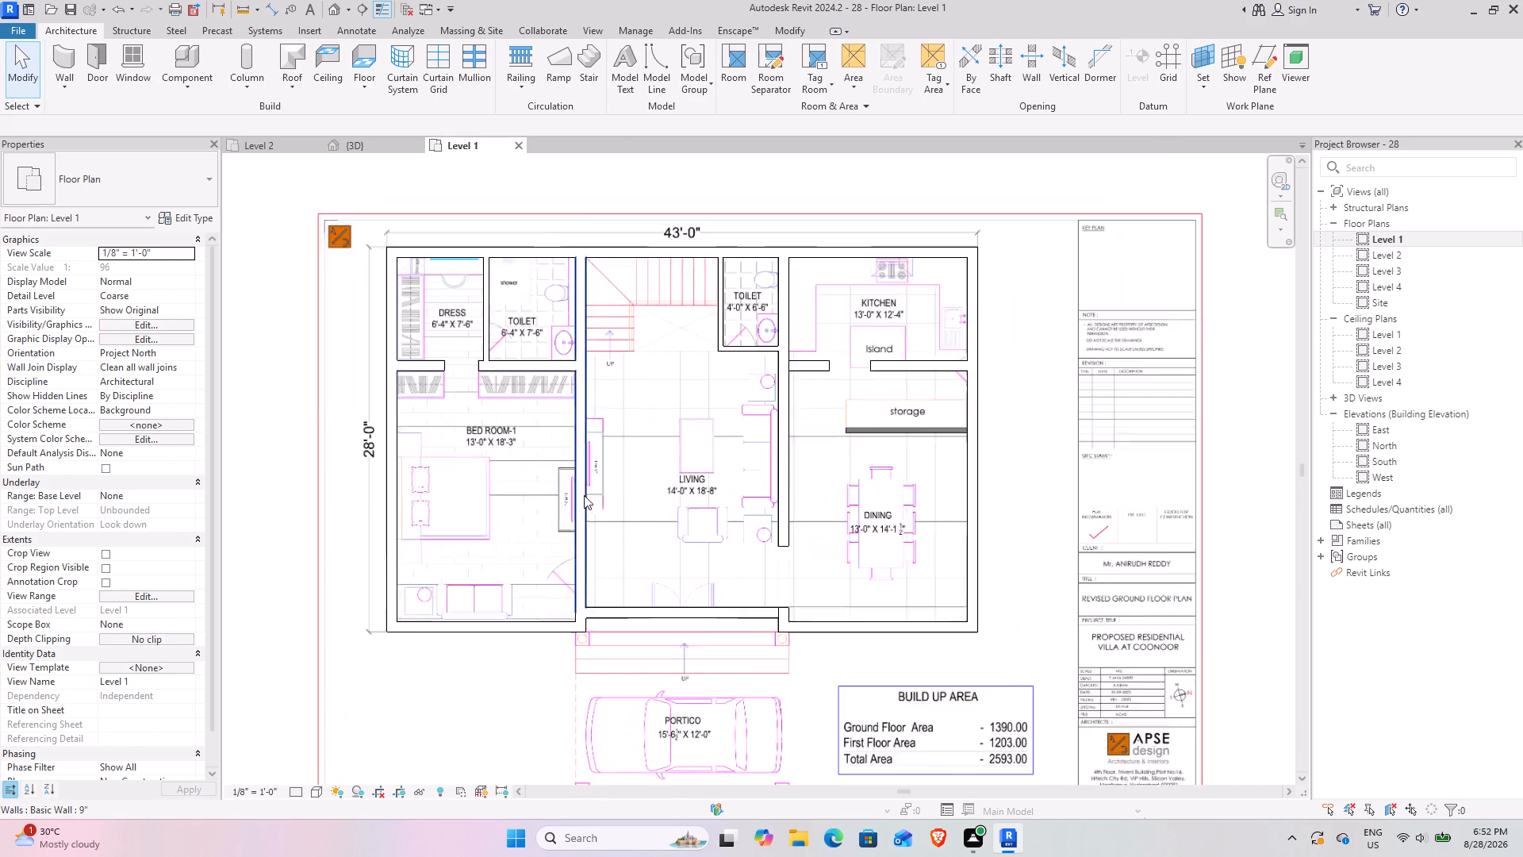
{"action": "scroll", "coordinate": [584, 495], "scroll_direction": "up", "scroll_amount": 3}
{"action": "middle_click_drag", "start_coordinate": [898, 498], "coordinate": [543, 639]}
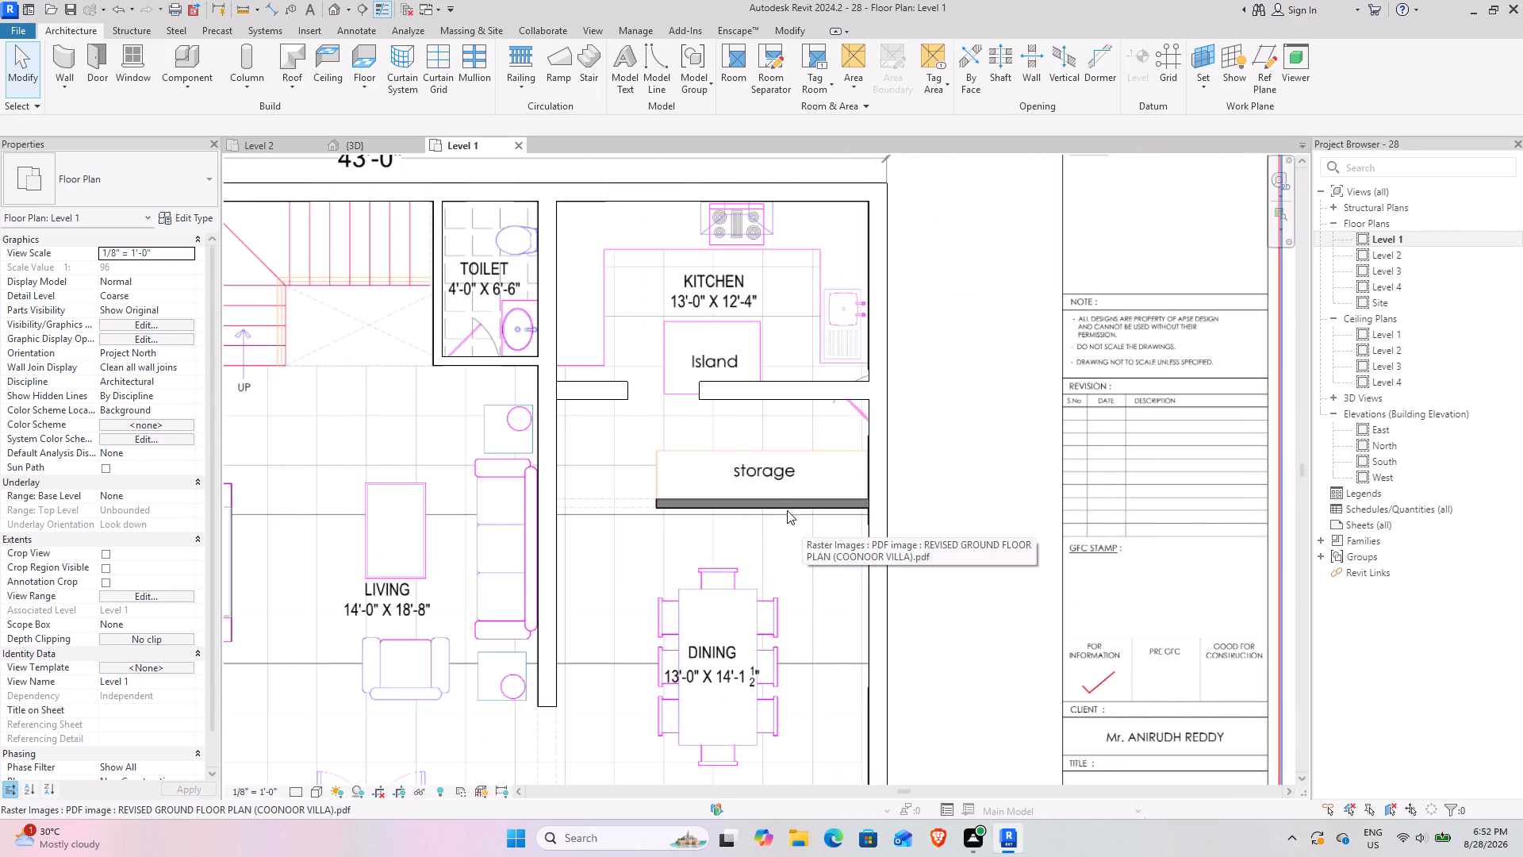
{"action": "scroll", "coordinate": [620, 500], "scroll_direction": "down", "scroll_amount": 2}
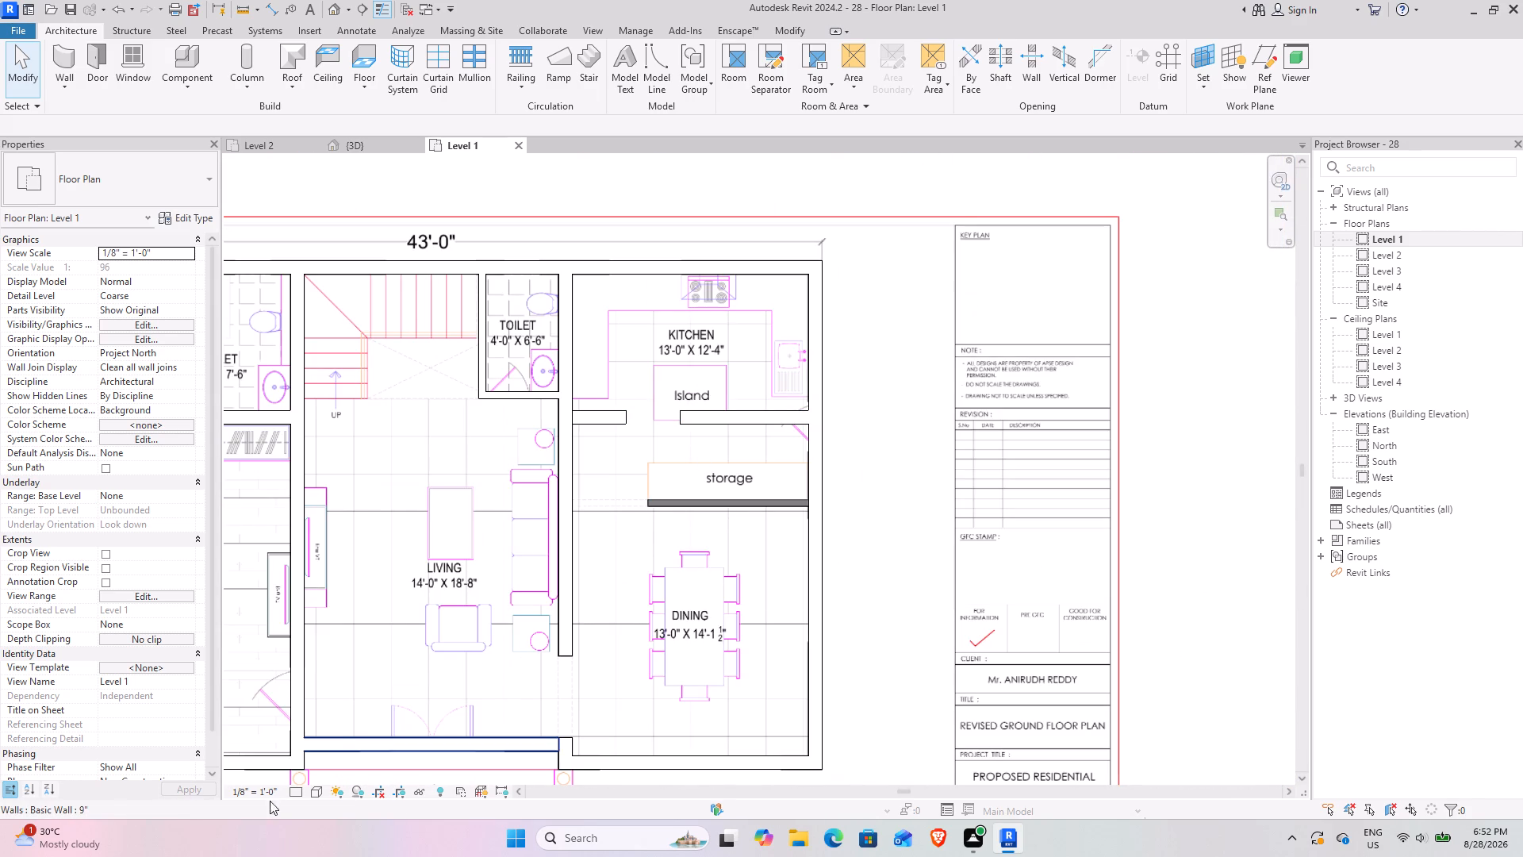
Change the Level 1 plan's visual style so the drawing's wall fills and windows show through the modelled walls.
{"action": "left_click", "coordinate": [316, 788]}
{"action": "left_click", "coordinate": [335, 690]}
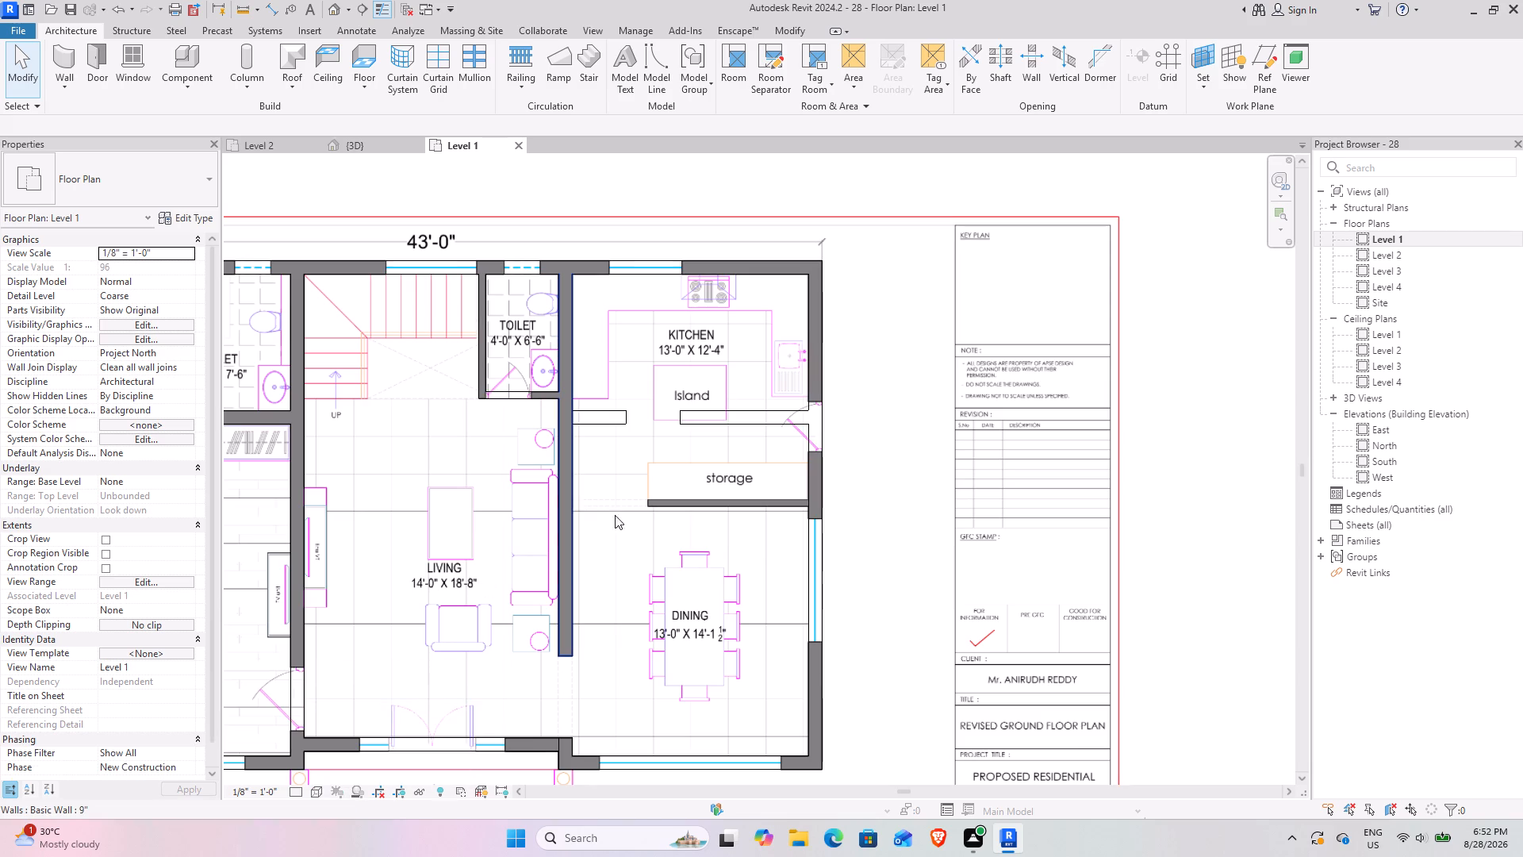
Check the 9" wall crossing the Level 1 kitchen between the island and storage in 3D, and delete it.
{"action": "scroll", "coordinate": [710, 404], "scroll_direction": "up", "scroll_amount": 4}
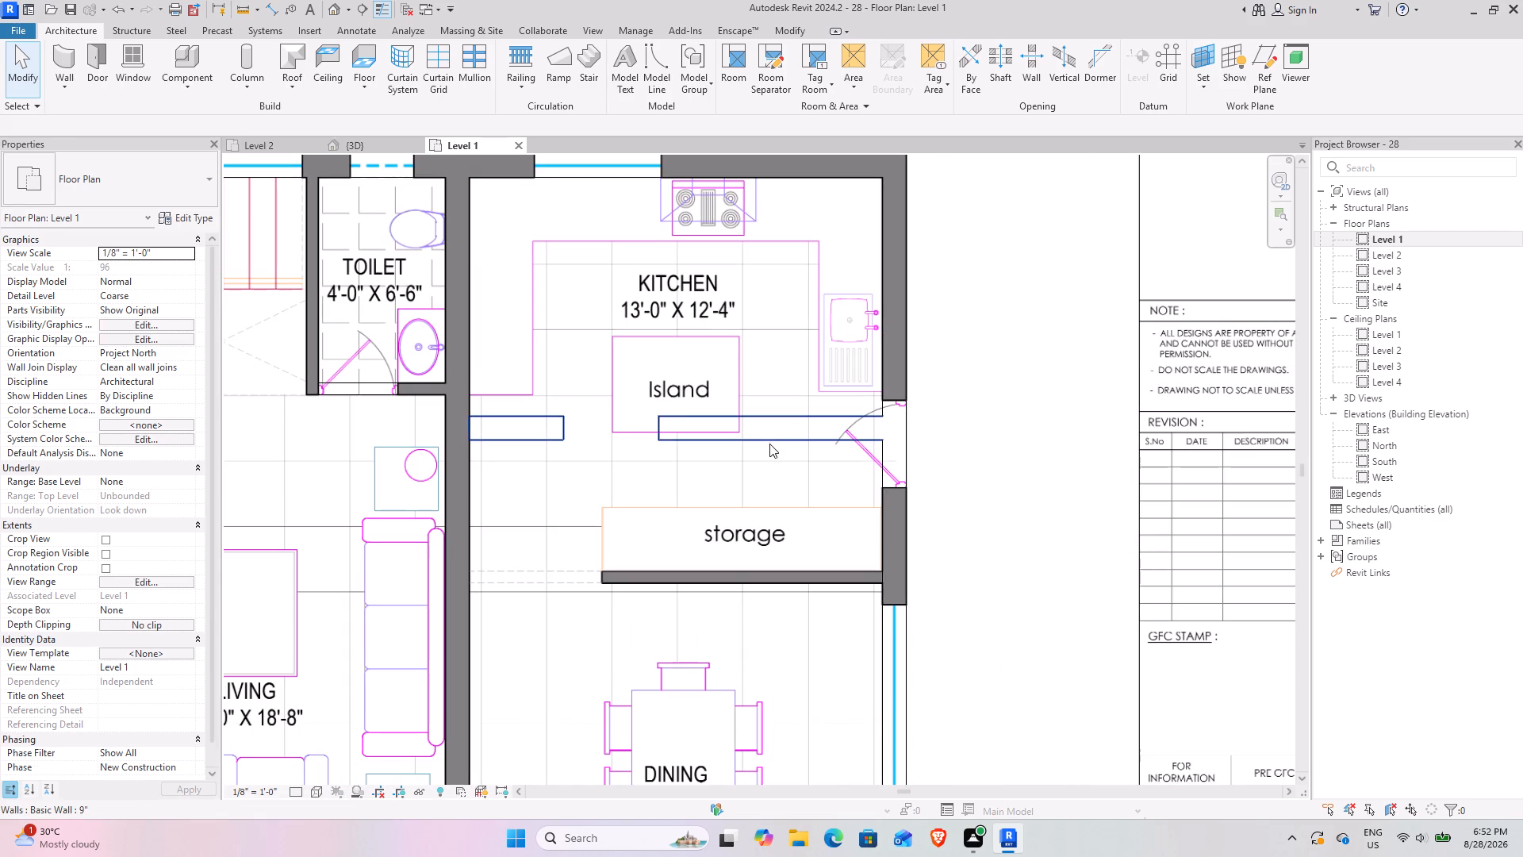
{"action": "left_click", "coordinate": [770, 441]}
{"action": "left_click", "coordinate": [359, 145]}
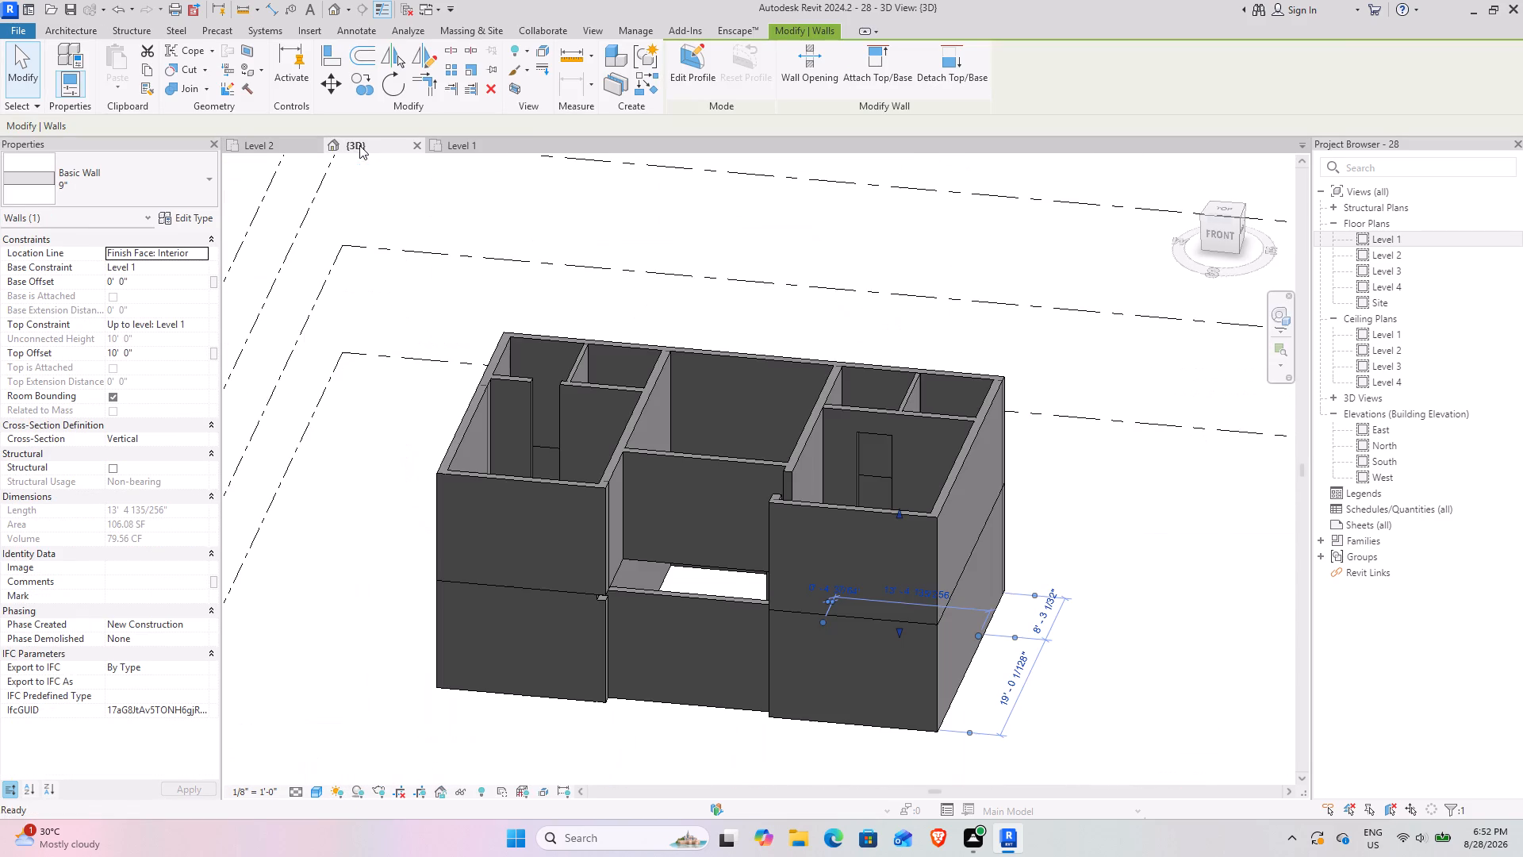
{"action": "middle_click_drag", "start_coordinate": [792, 570], "coordinate": [785, 774], "text": "shift"}
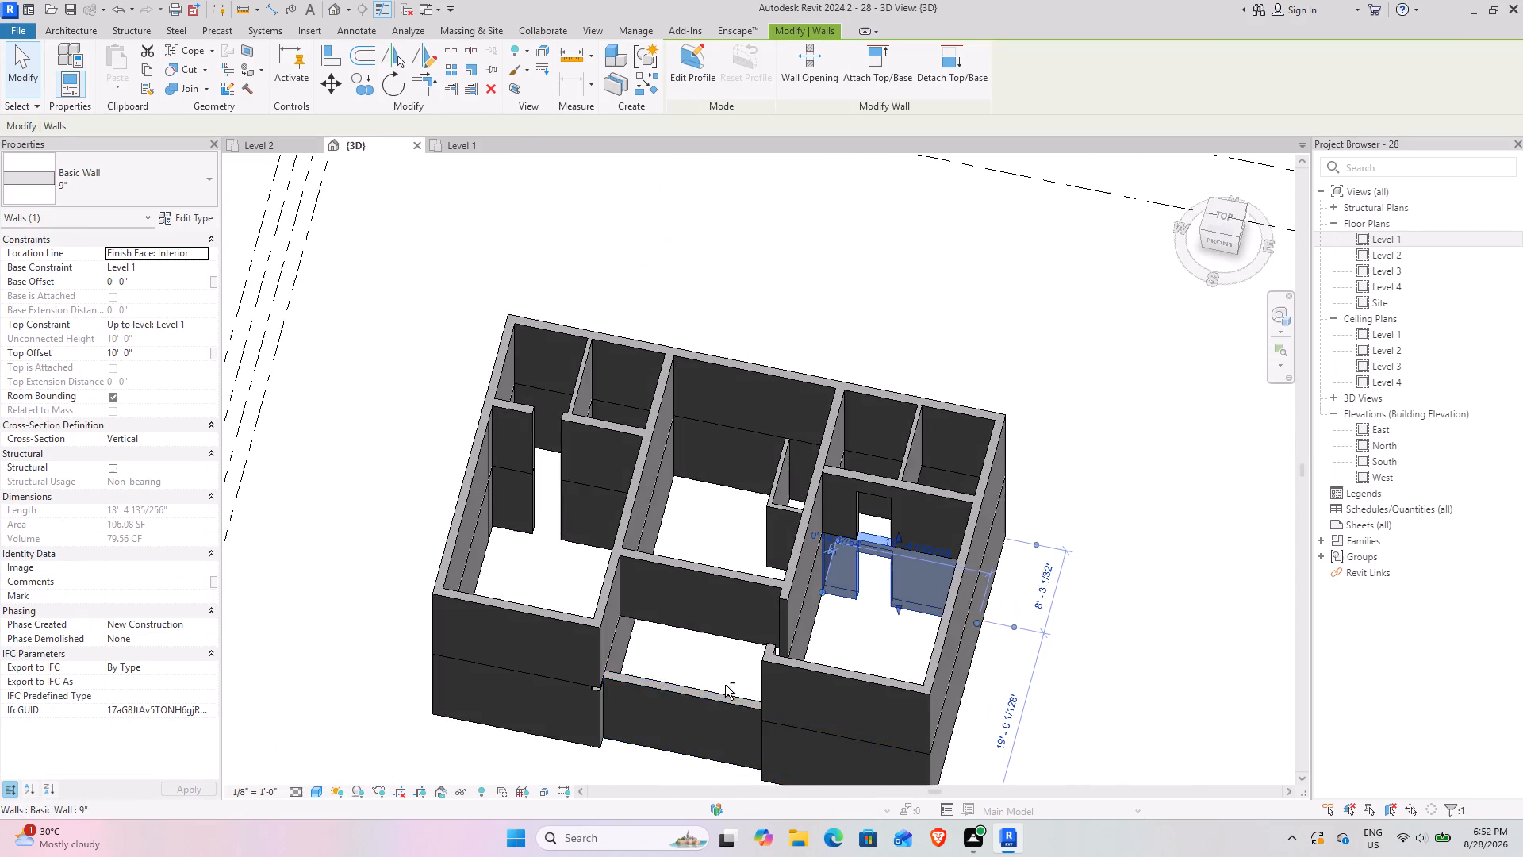
{"action": "middle_click_drag", "start_coordinate": [724, 684], "coordinate": [770, 722], "text": "shift"}
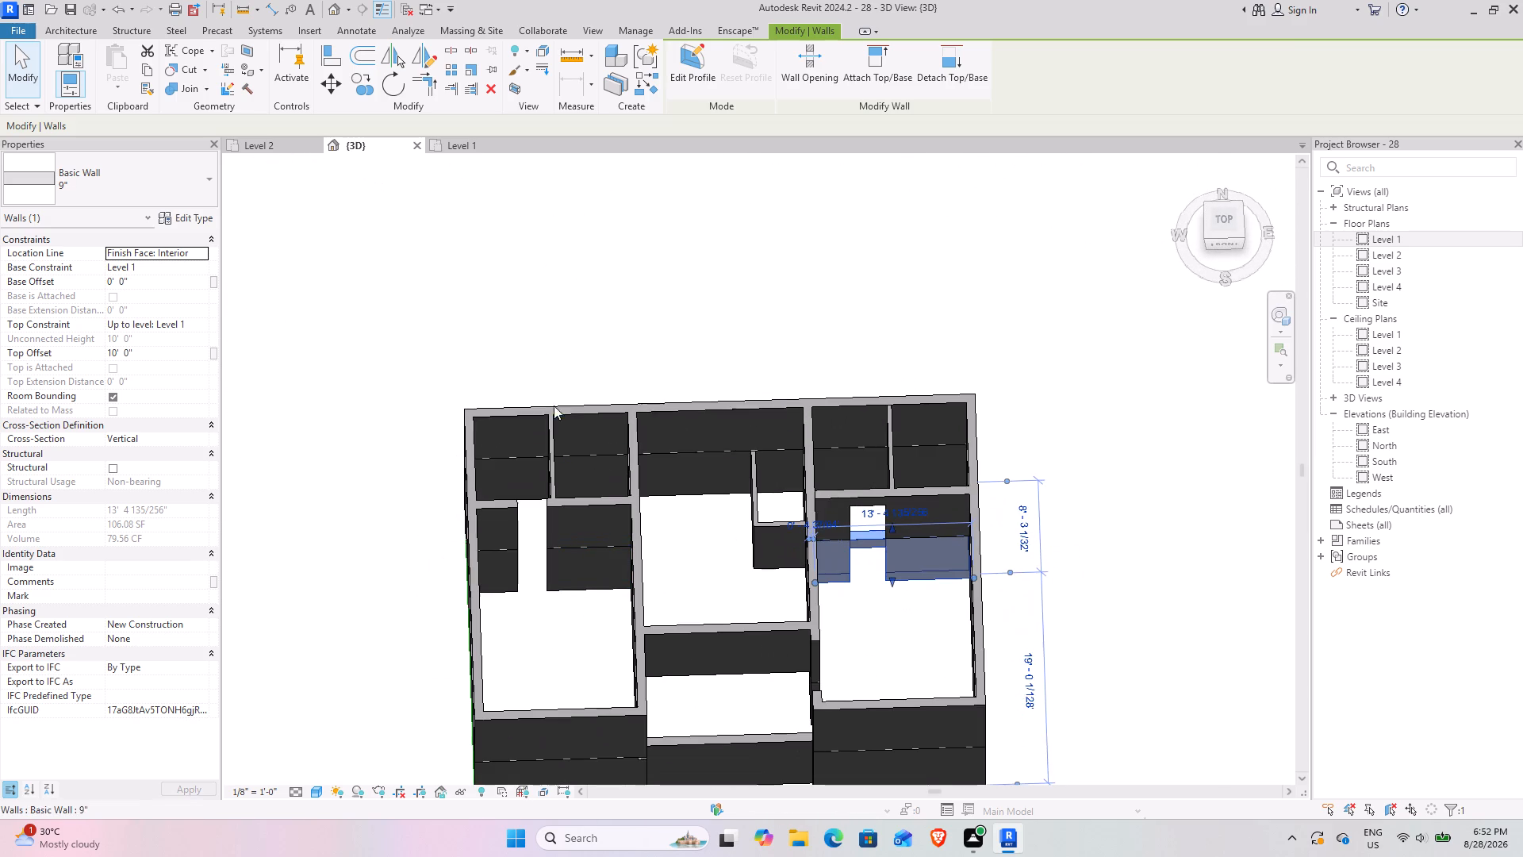
{"action": "left_click", "coordinate": [470, 144]}
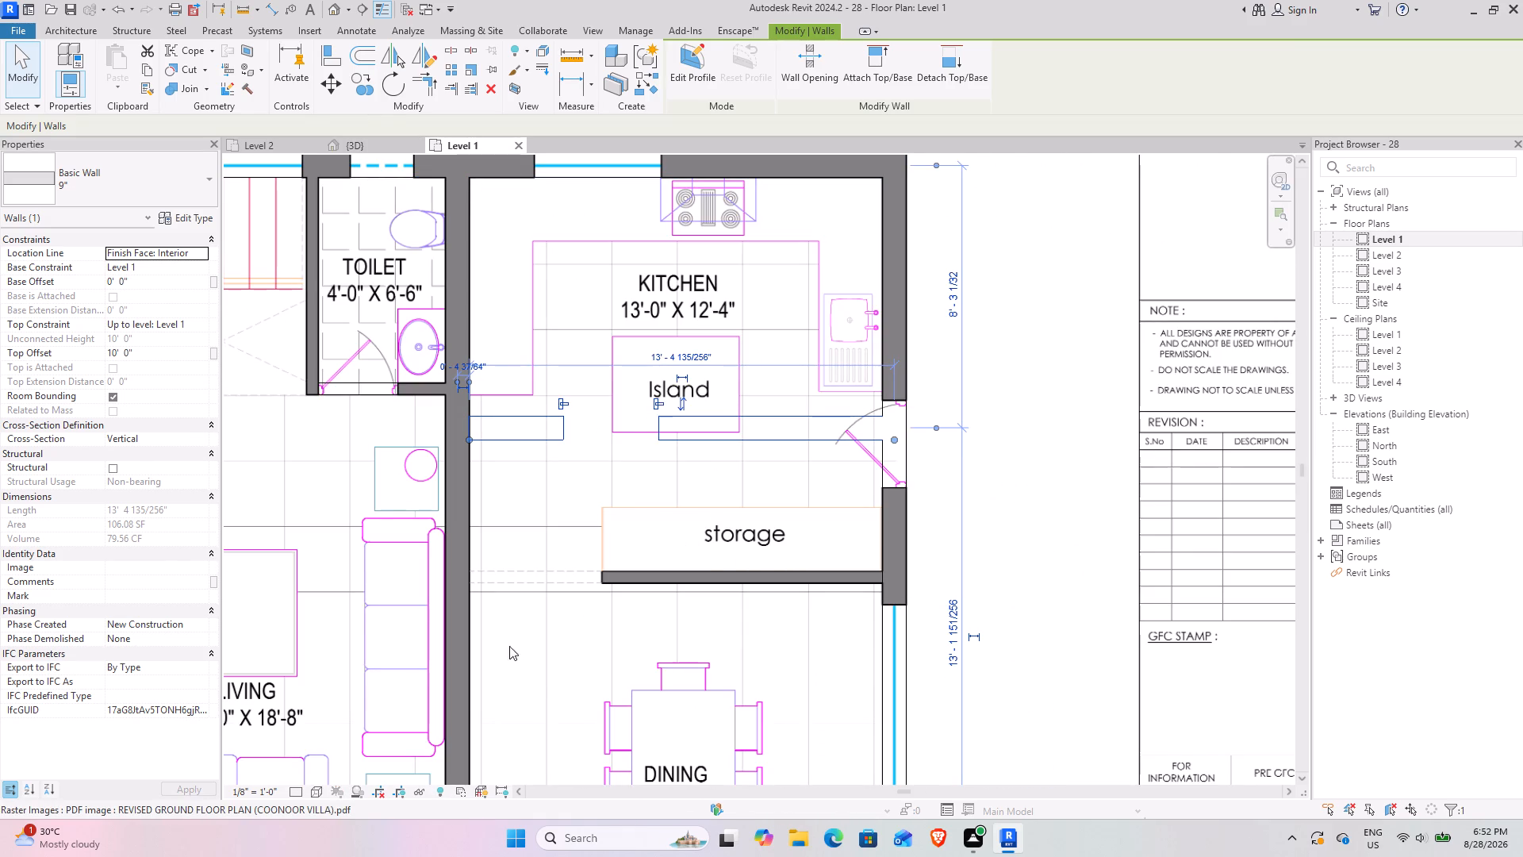
{"action": "left_click", "coordinate": [490, 87]}
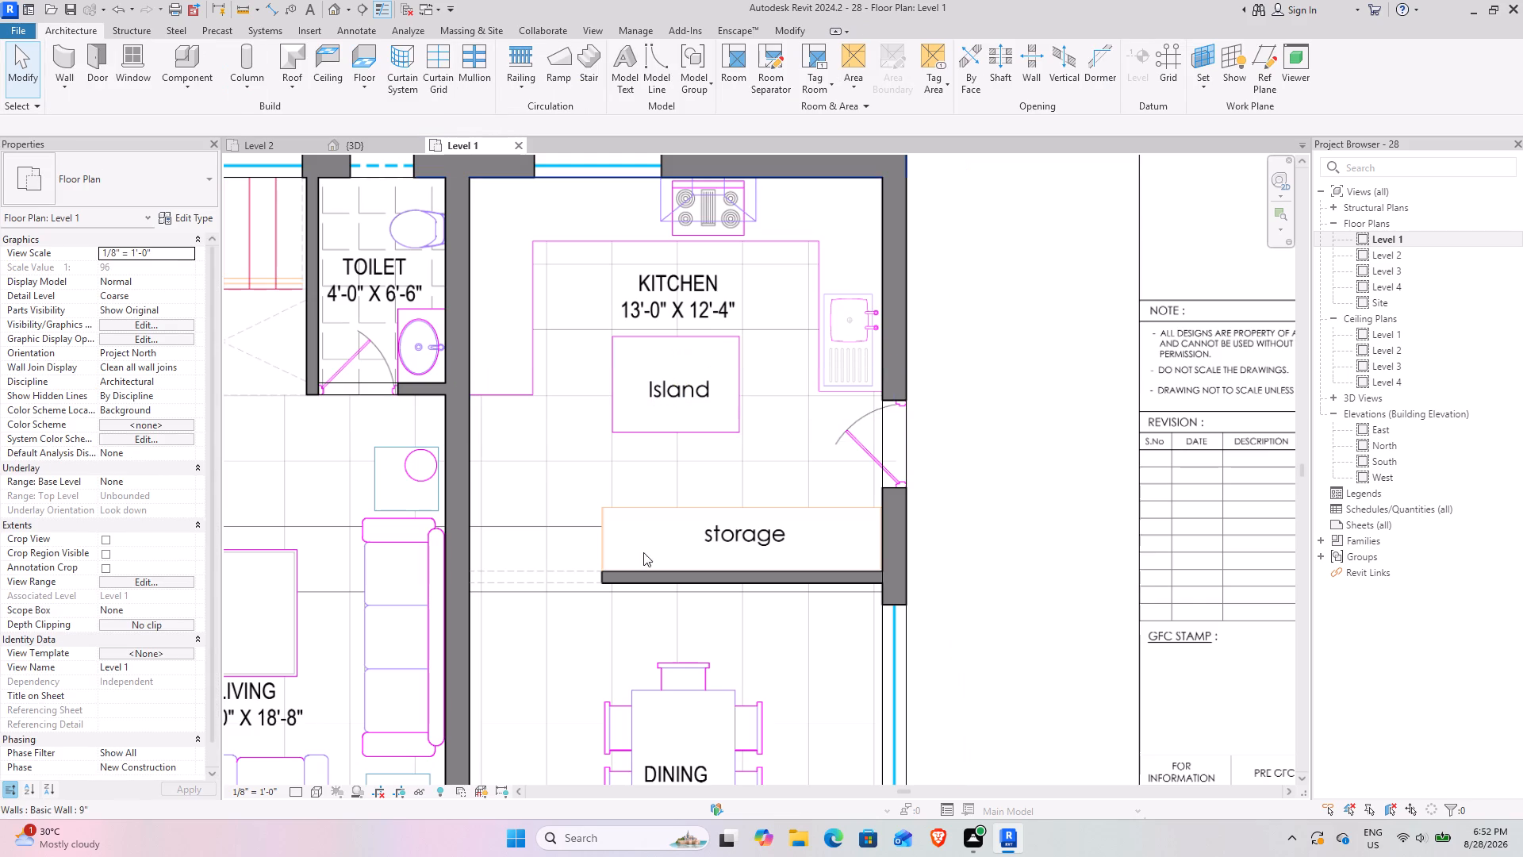
Inspect the villa's rooms in the 3D view and compare the Level 2 plan around the family lounge and Bed Room-3.
{"action": "left_click", "coordinate": [343, 147]}
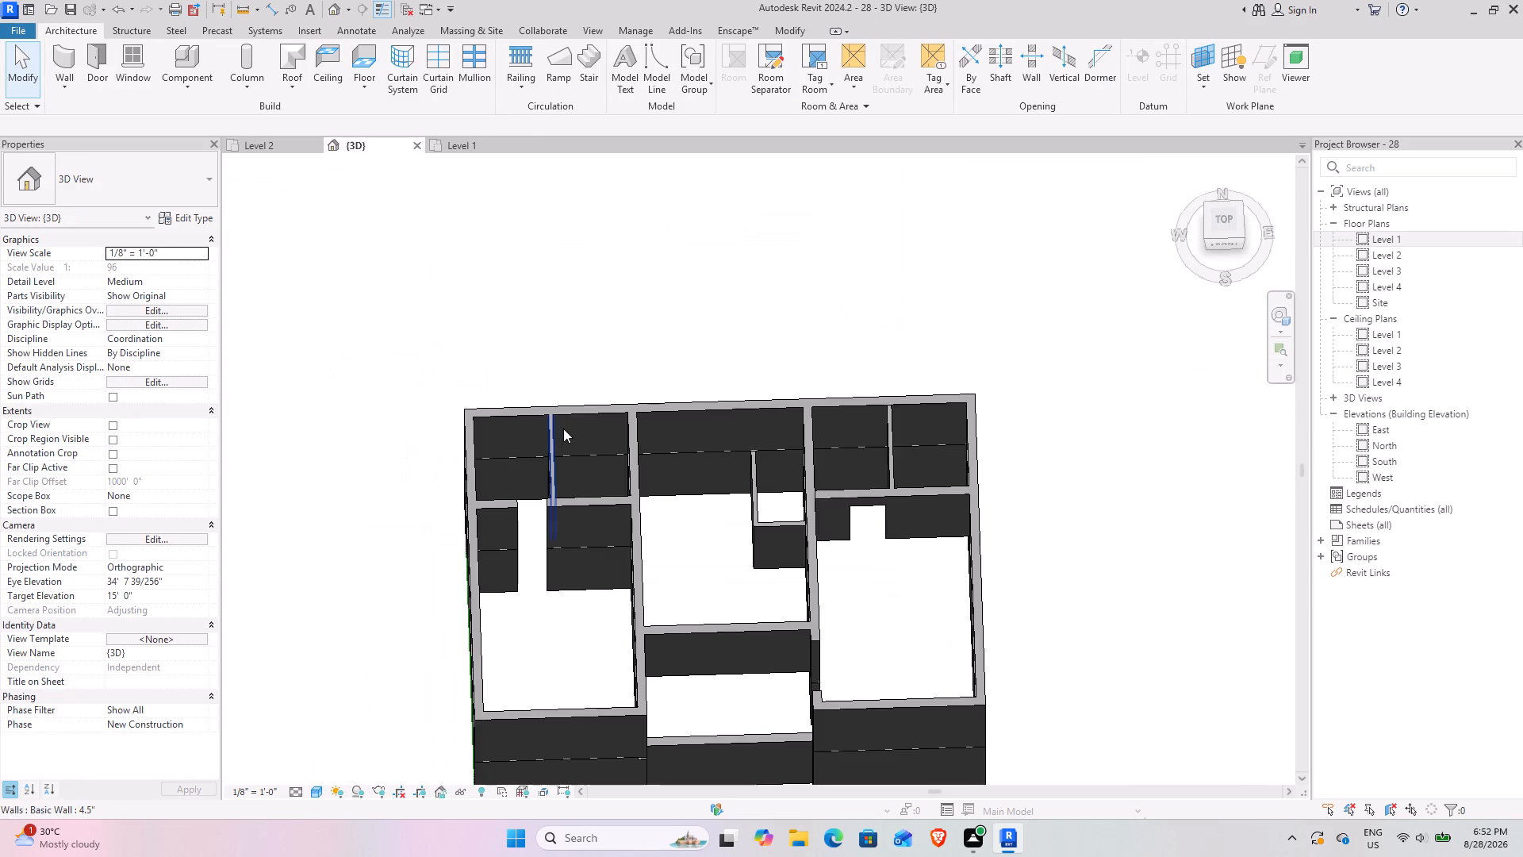
{"action": "middle_click_drag", "start_coordinate": [555, 429], "coordinate": [554, 365], "text": "shift"}
{"action": "middle_click_drag", "start_coordinate": [570, 402], "coordinate": [531, 388]}
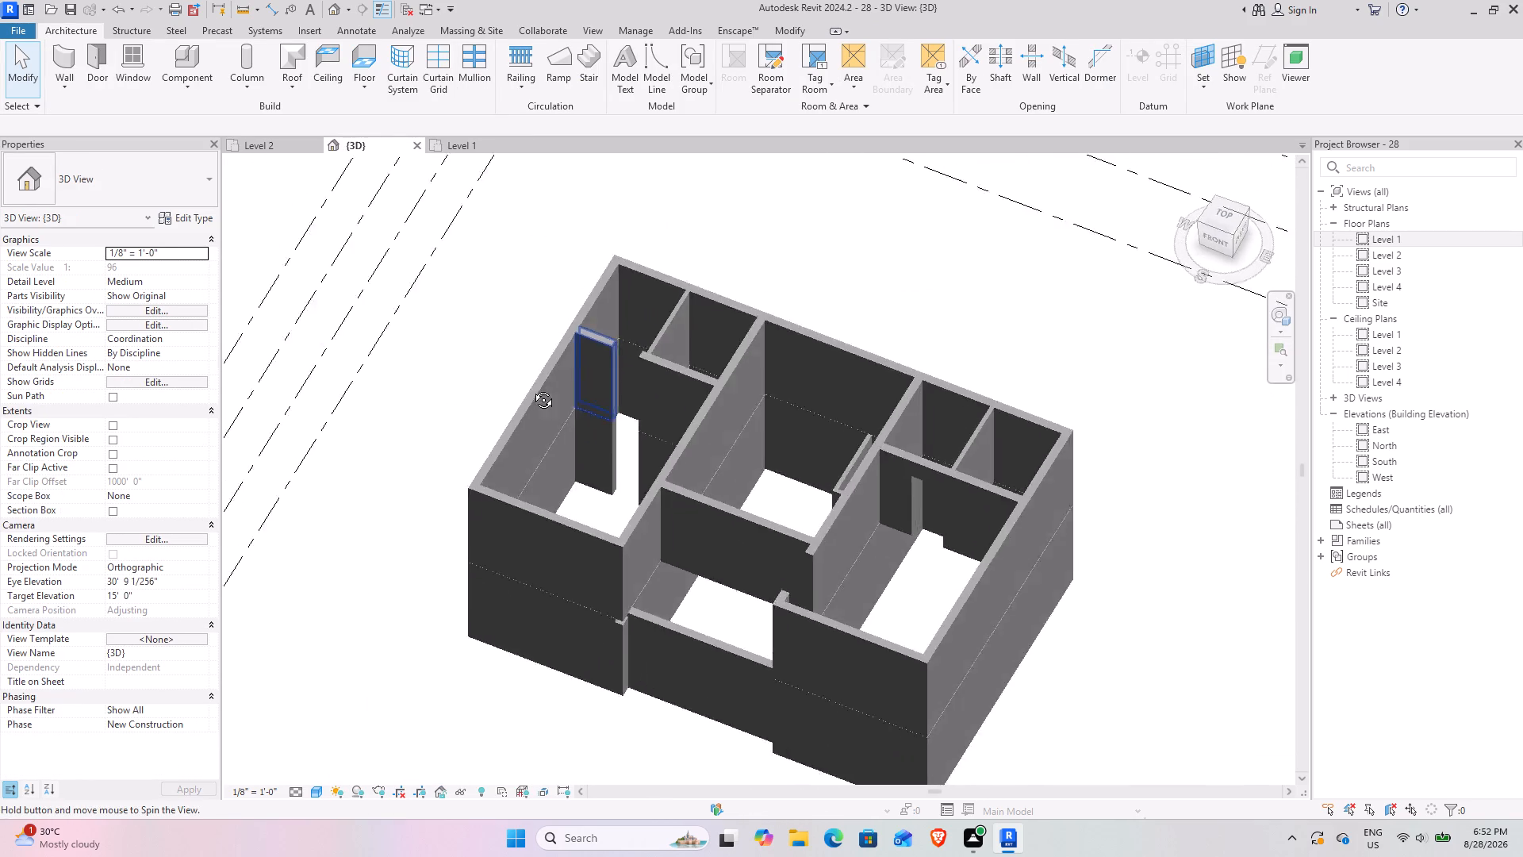
{"action": "middle_click_drag", "start_coordinate": [531, 388], "coordinate": [602, 446]}
{"action": "left_click", "coordinate": [289, 148]}
{"action": "scroll", "coordinate": [778, 493], "scroll_direction": "up", "scroll_amount": 15}
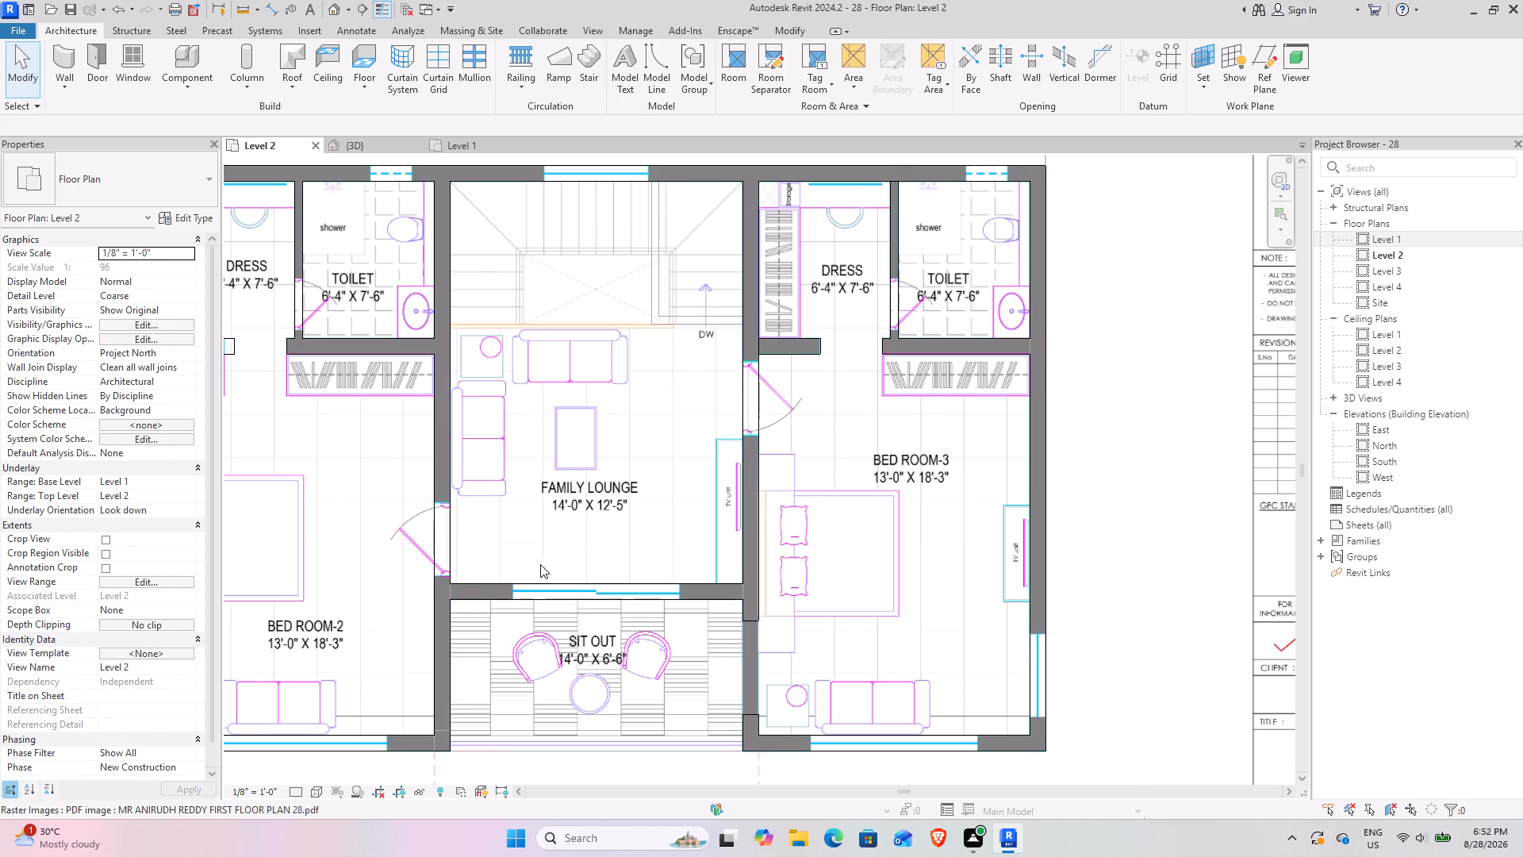
{"action": "left_click", "coordinate": [438, 142]}
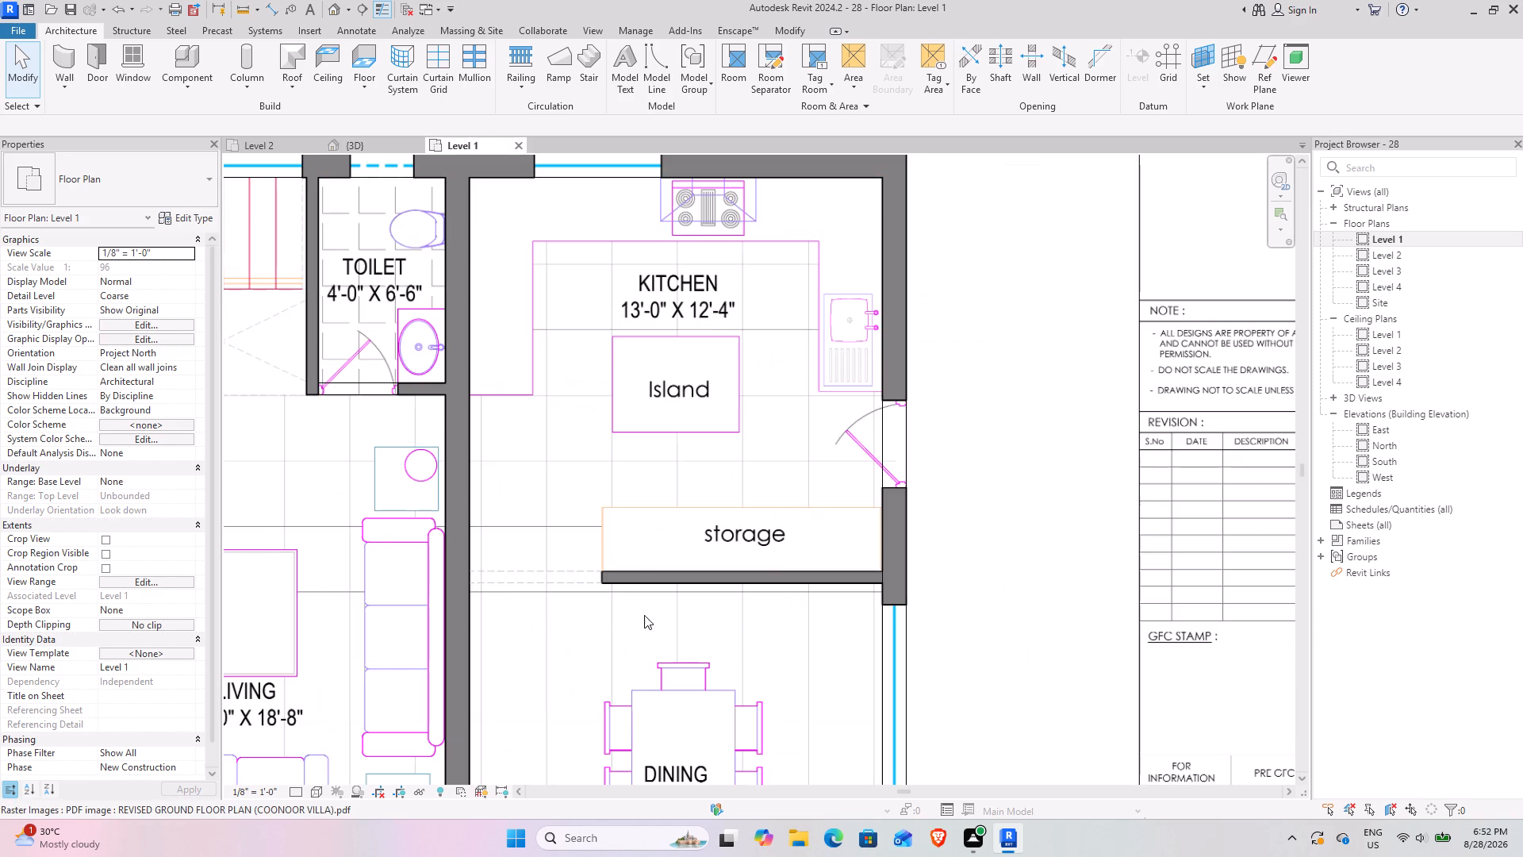
Place a 4.5" wall about 8'-10" long on Level 1 by picking the line along the storage's dining side.
{"action": "scroll", "coordinate": [582, 580], "scroll_direction": "down", "scroll_amount": 3}
{"action": "middle_click_drag", "start_coordinate": [562, 549], "coordinate": [749, 322]}
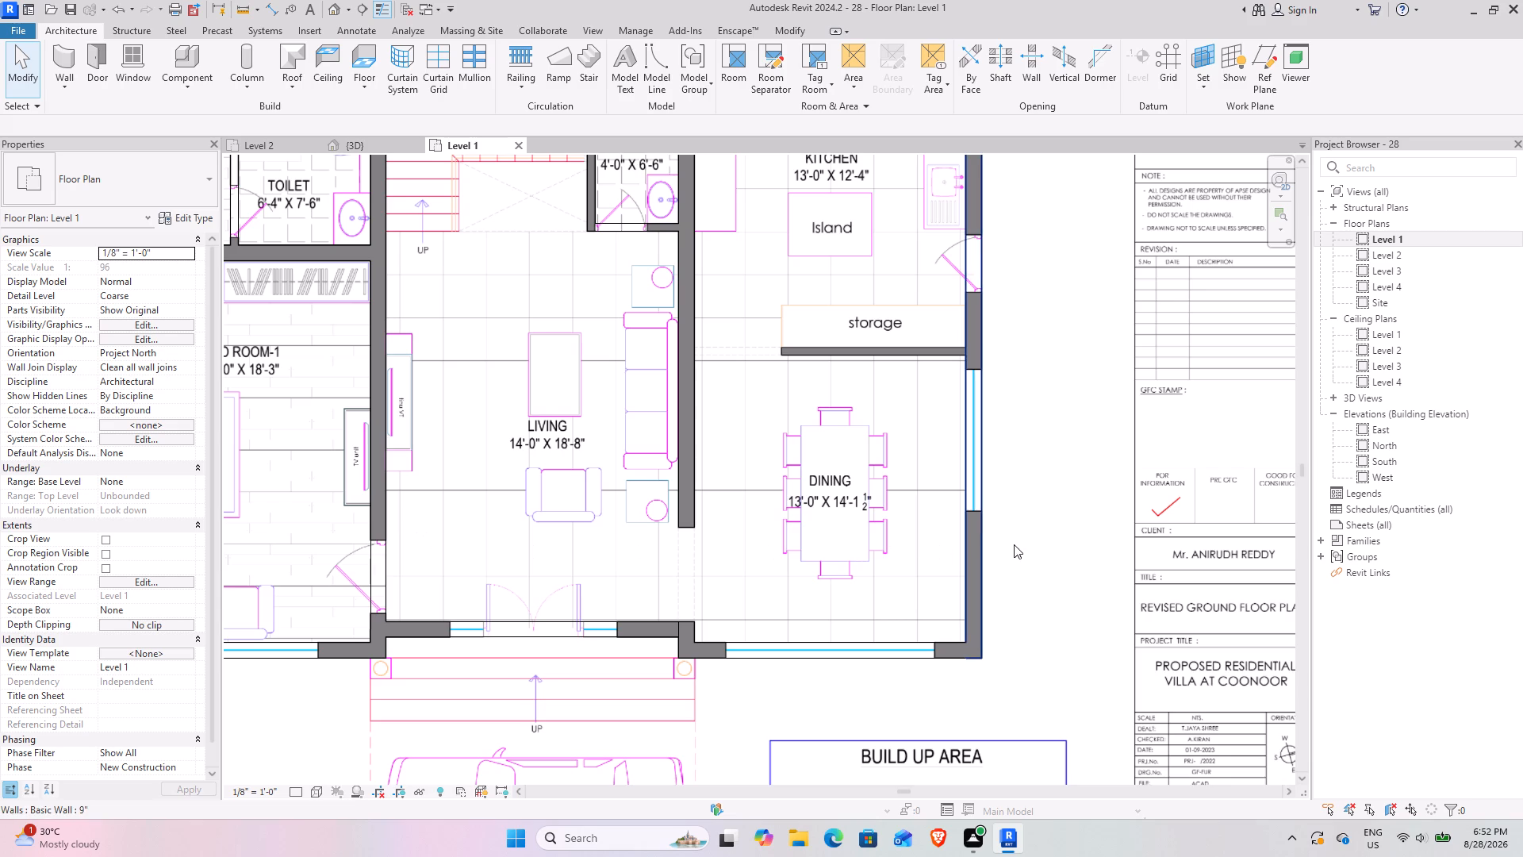
{"action": "middle_click_drag", "start_coordinate": [909, 449], "coordinate": [625, 597]}
{"action": "scroll", "coordinate": [589, 439], "scroll_direction": "up", "scroll_amount": 4}
{"action": "middle_click_drag", "start_coordinate": [543, 481], "coordinate": [754, 484]}
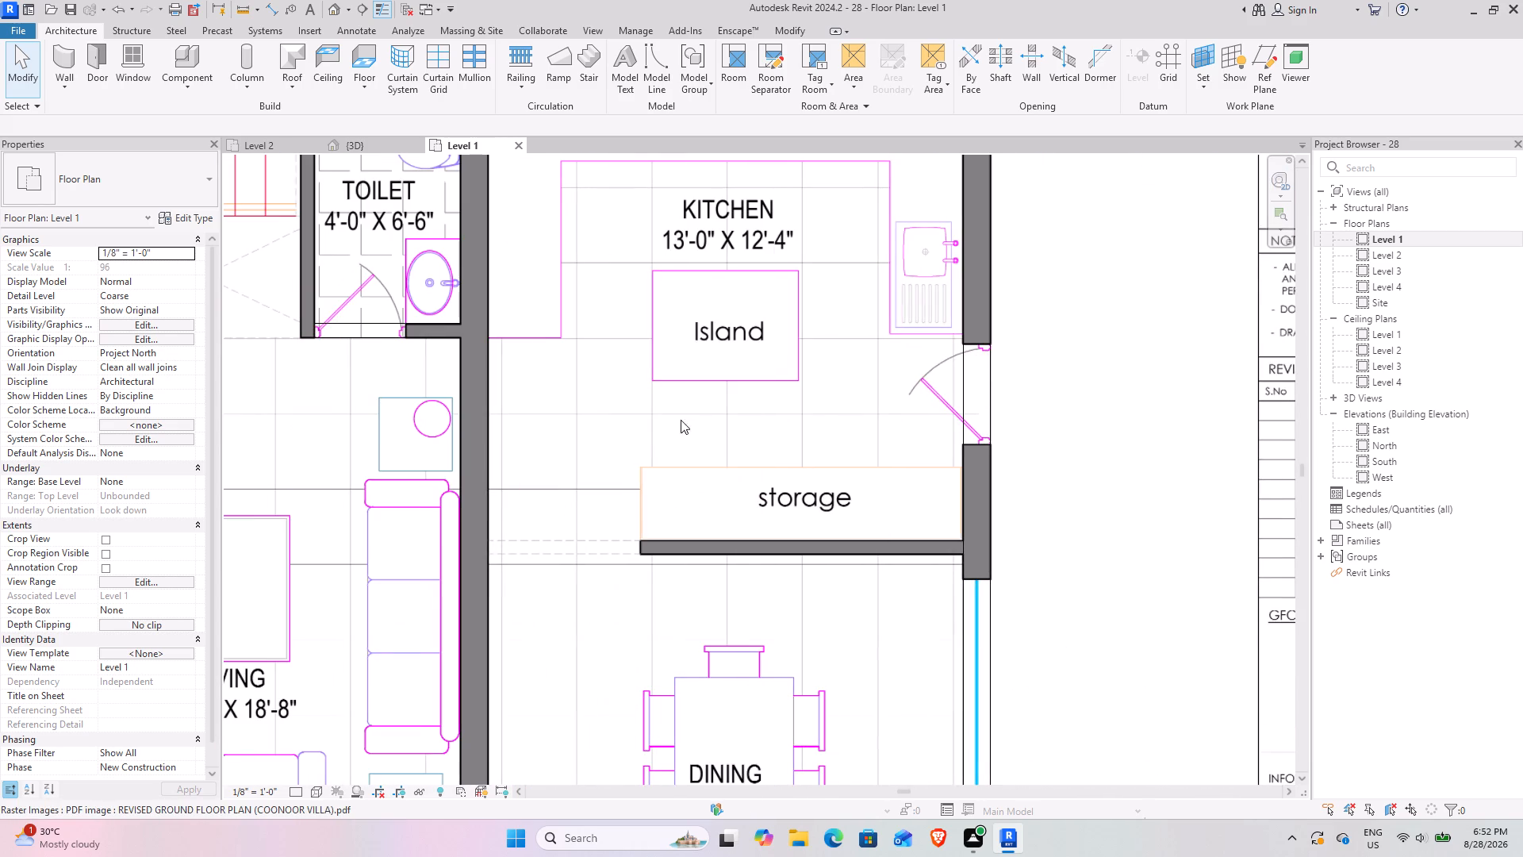
{"action": "left_click", "coordinate": [70, 44]}
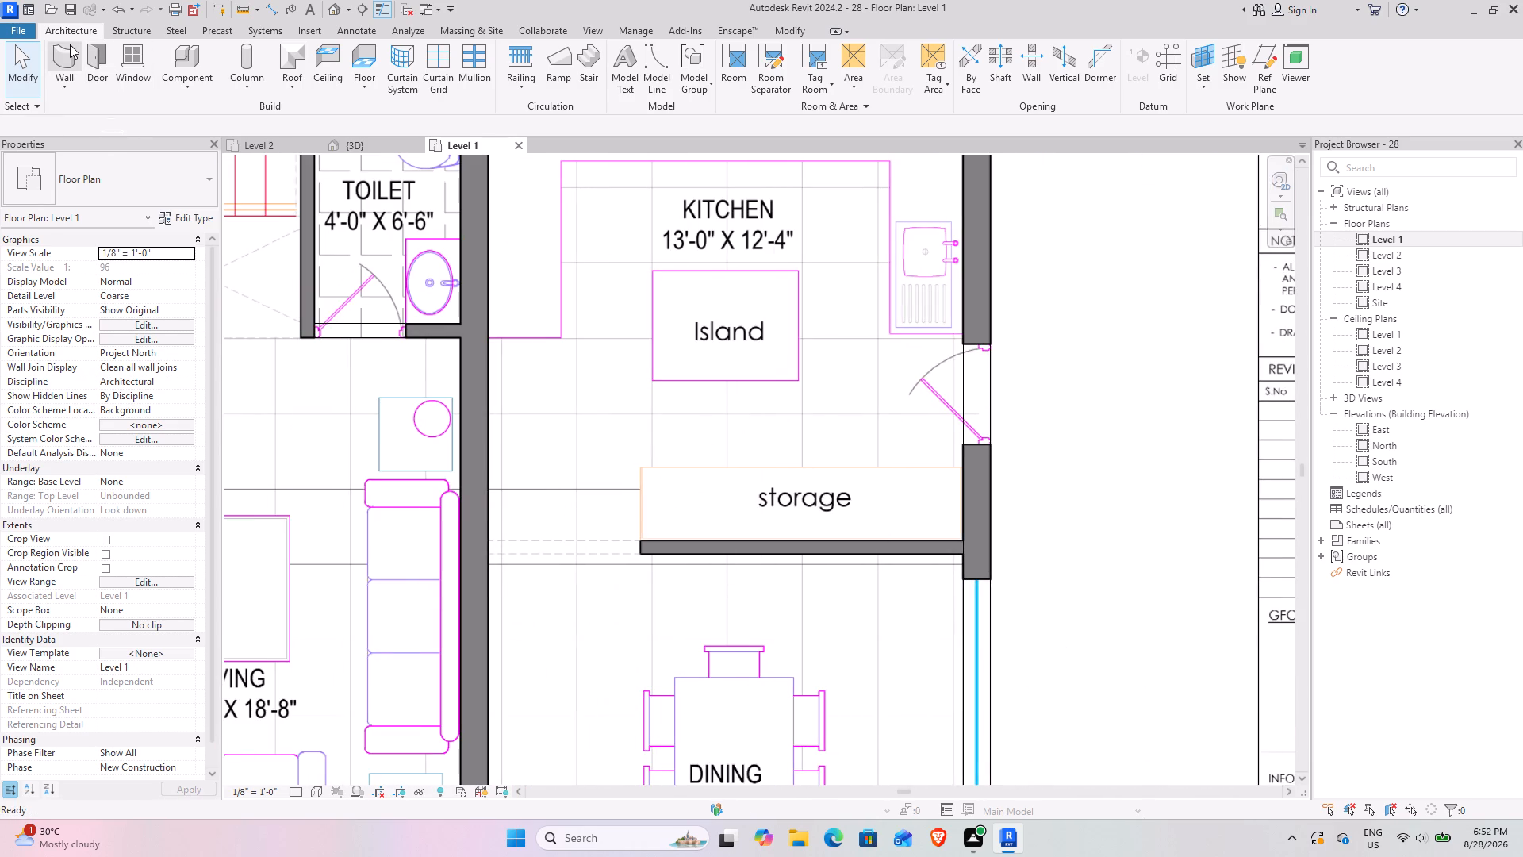
{"action": "scroll", "coordinate": [983, 579], "scroll_direction": "up", "scroll_amount": 2}
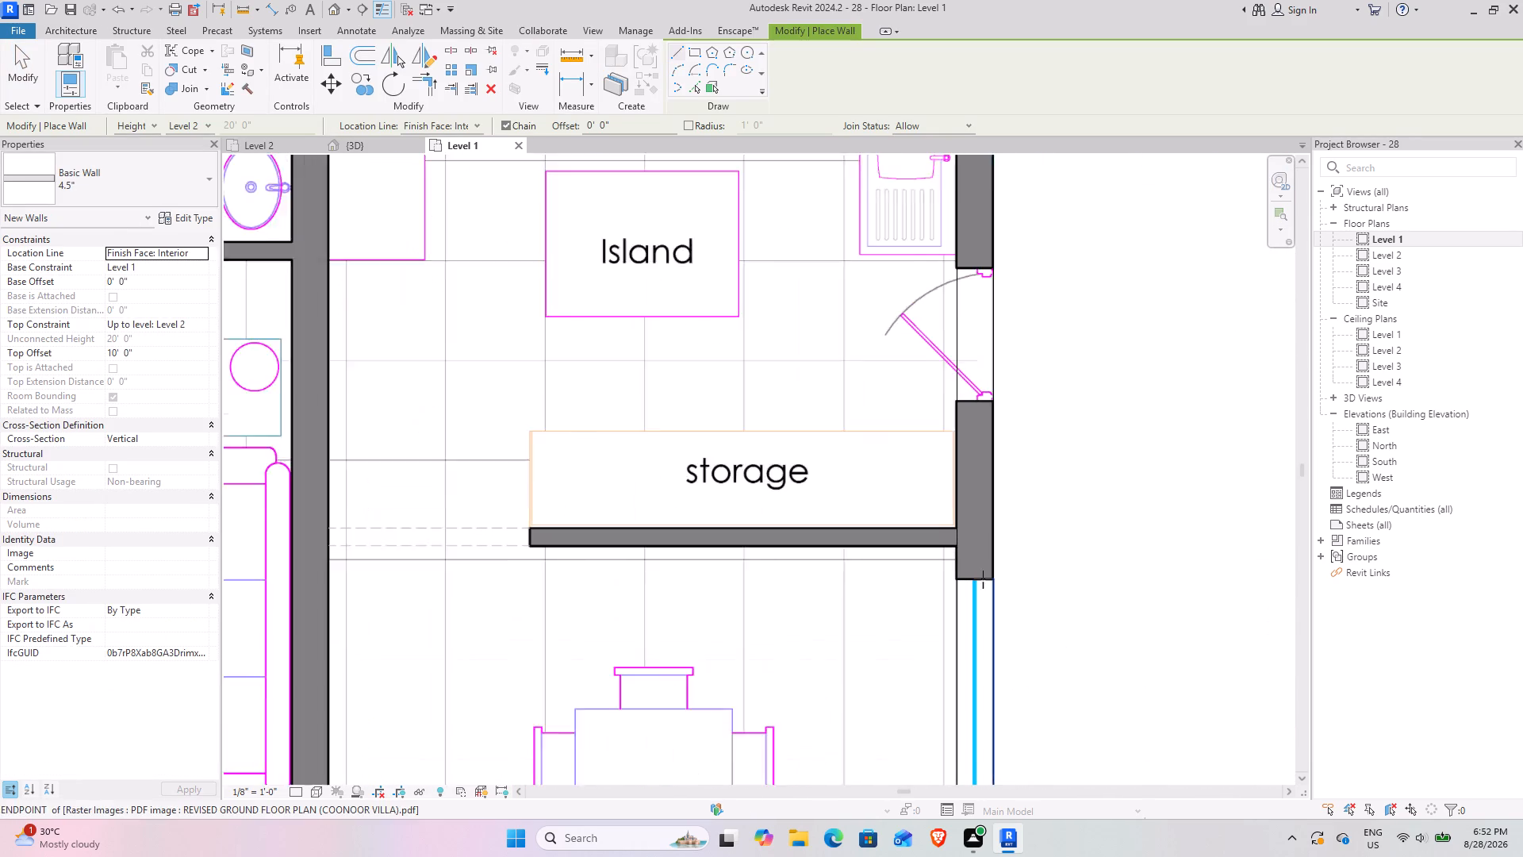
{"action": "scroll", "coordinate": [983, 579], "scroll_direction": "up", "scroll_amount": 1}
{"action": "left_click", "coordinate": [689, 91]}
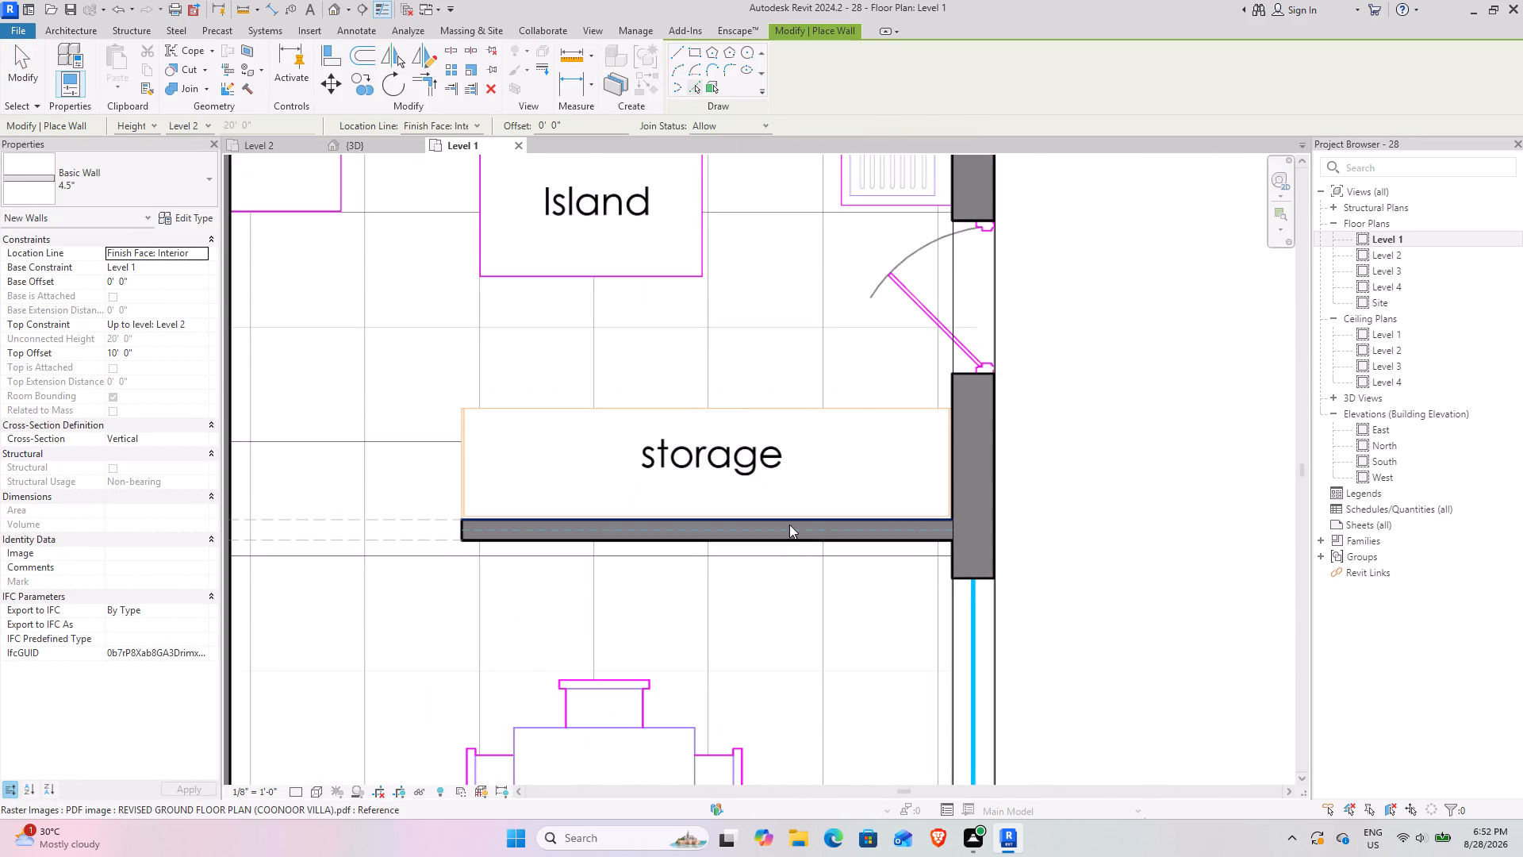
{"action": "left_click", "coordinate": [783, 537]}
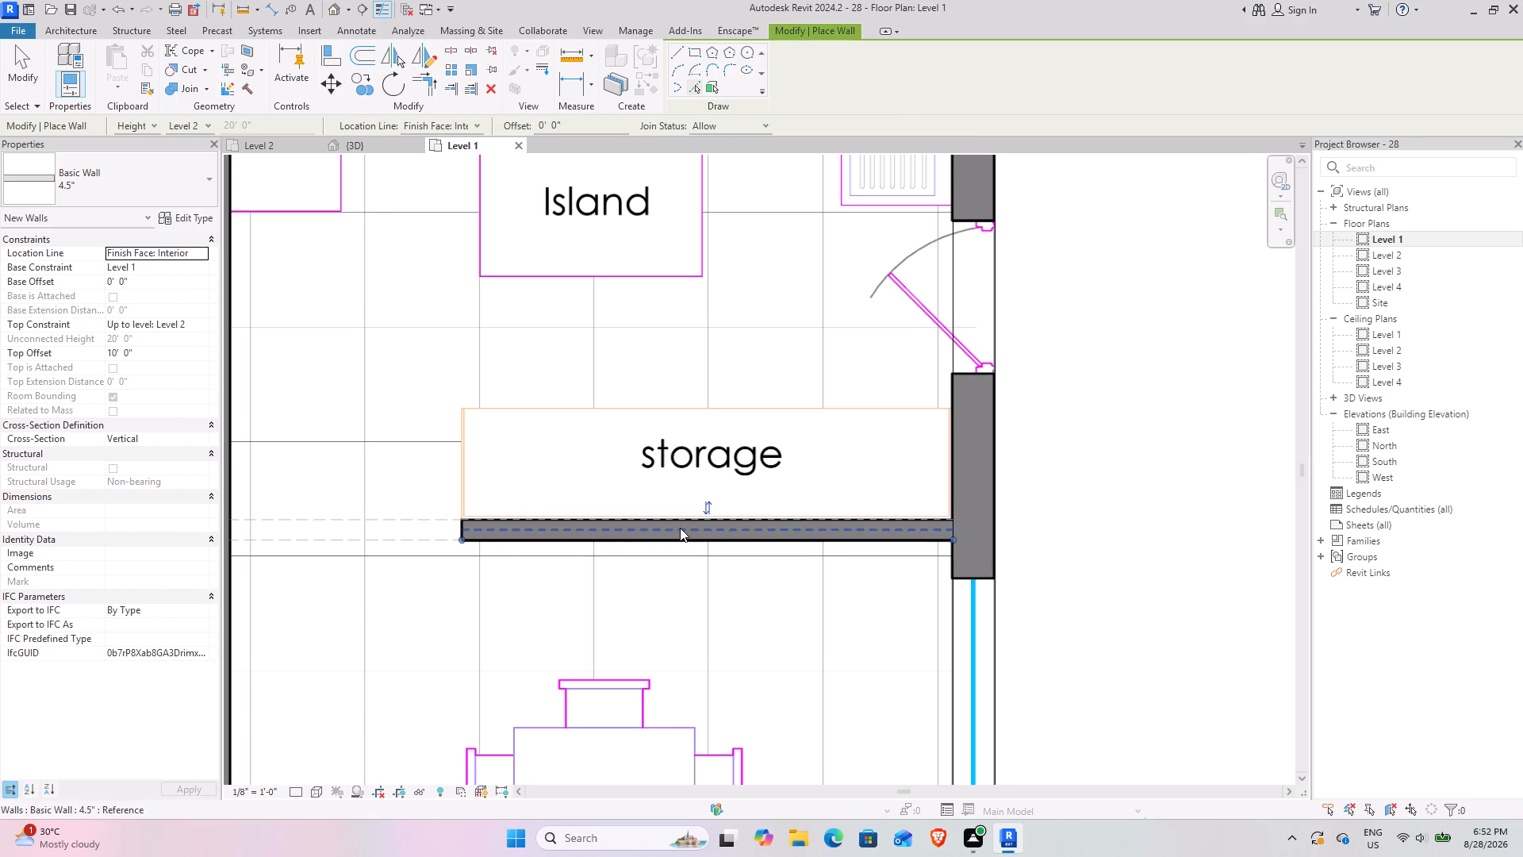
{"action": "left_click", "coordinate": [18, 60]}
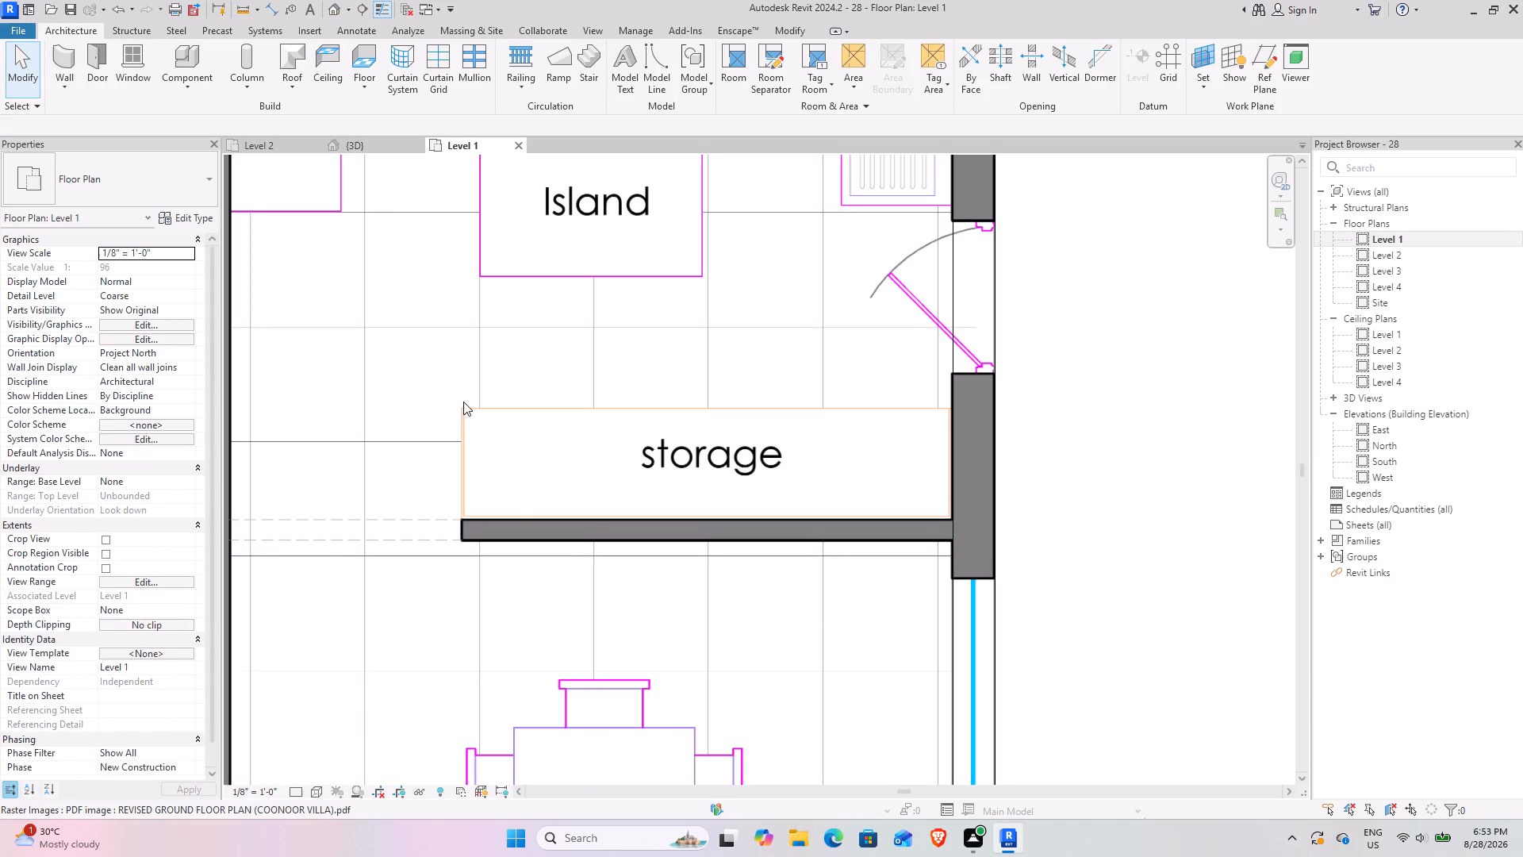
In 3D, set the 4.5" storage wall's top constraint to Up to level: Level 1, and return to the Level 1 plan.
{"action": "left_click", "coordinate": [370, 147]}
{"action": "middle_click_drag", "start_coordinate": [696, 611], "coordinate": [854, 572], "text": "shift"}
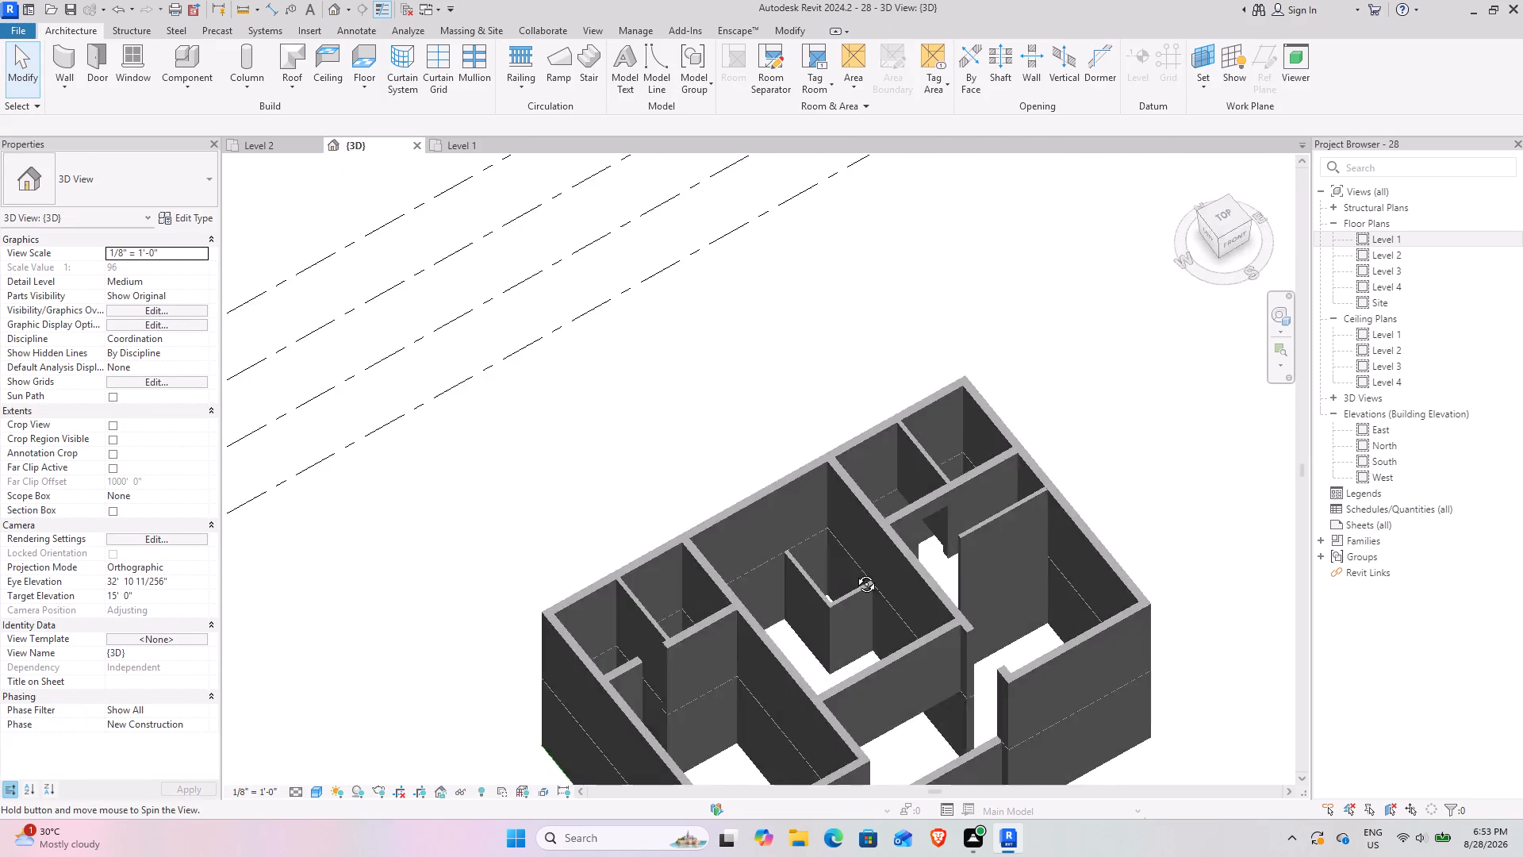
{"action": "middle_click_drag", "start_coordinate": [854, 572], "coordinate": [799, 573], "text": "shift"}
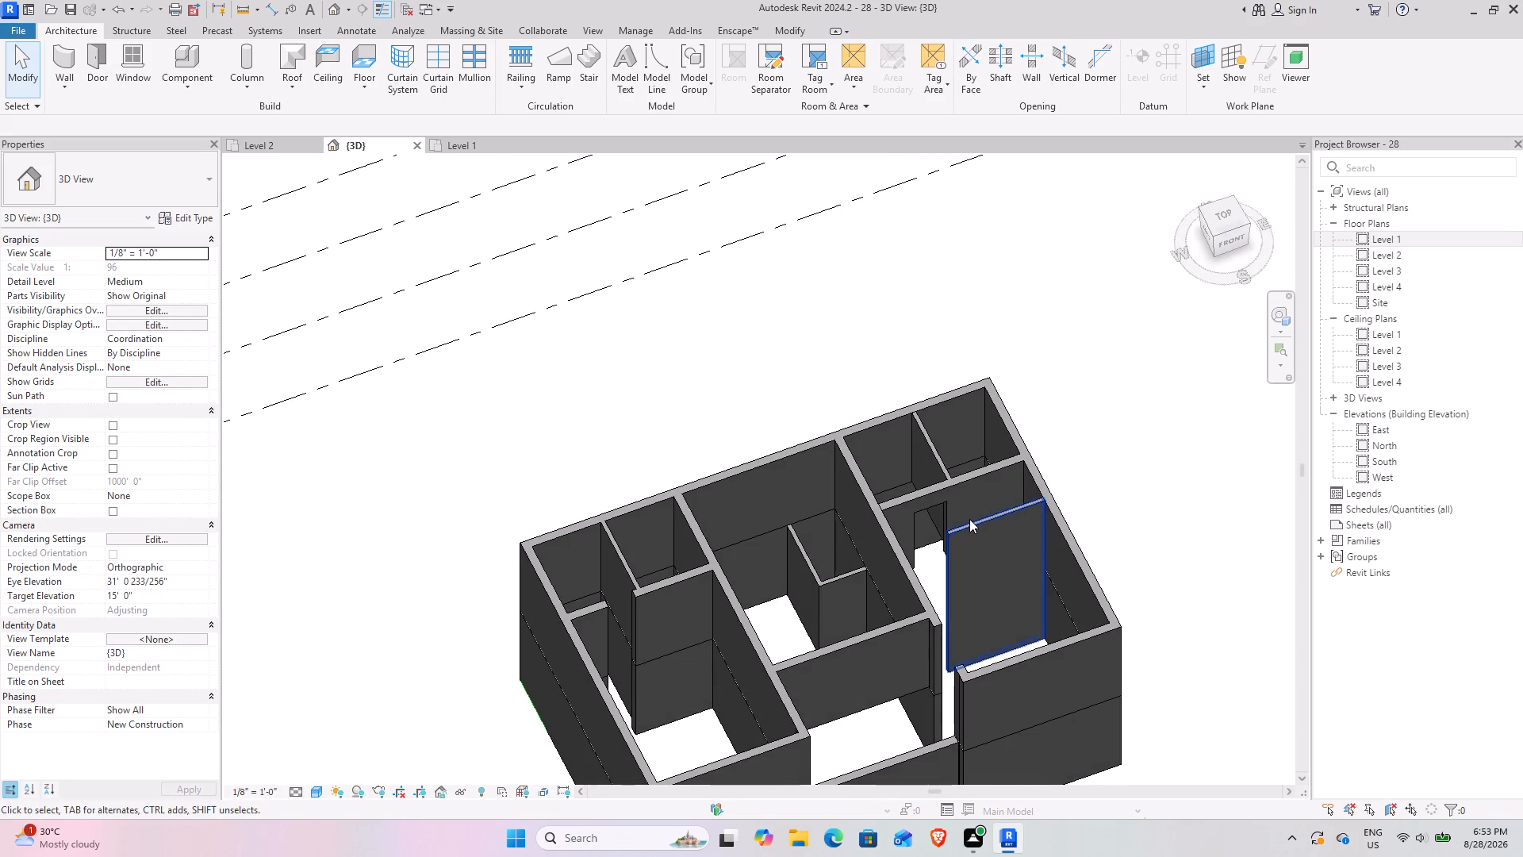
{"action": "left_click", "coordinate": [969, 519]}
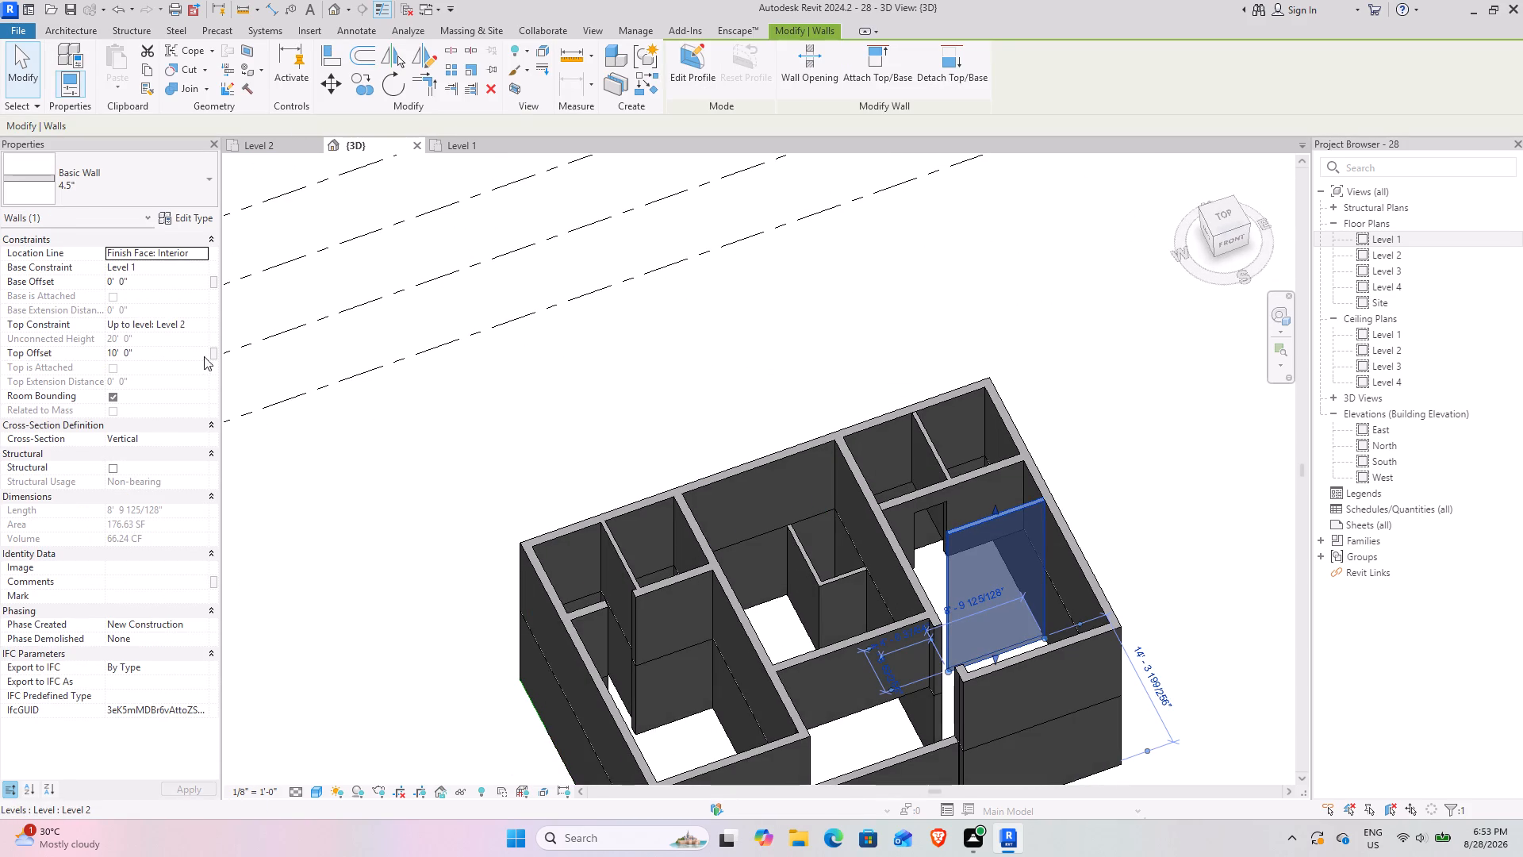
{"action": "left_click", "coordinate": [201, 324]}
{"action": "left_click", "coordinate": [137, 352]}
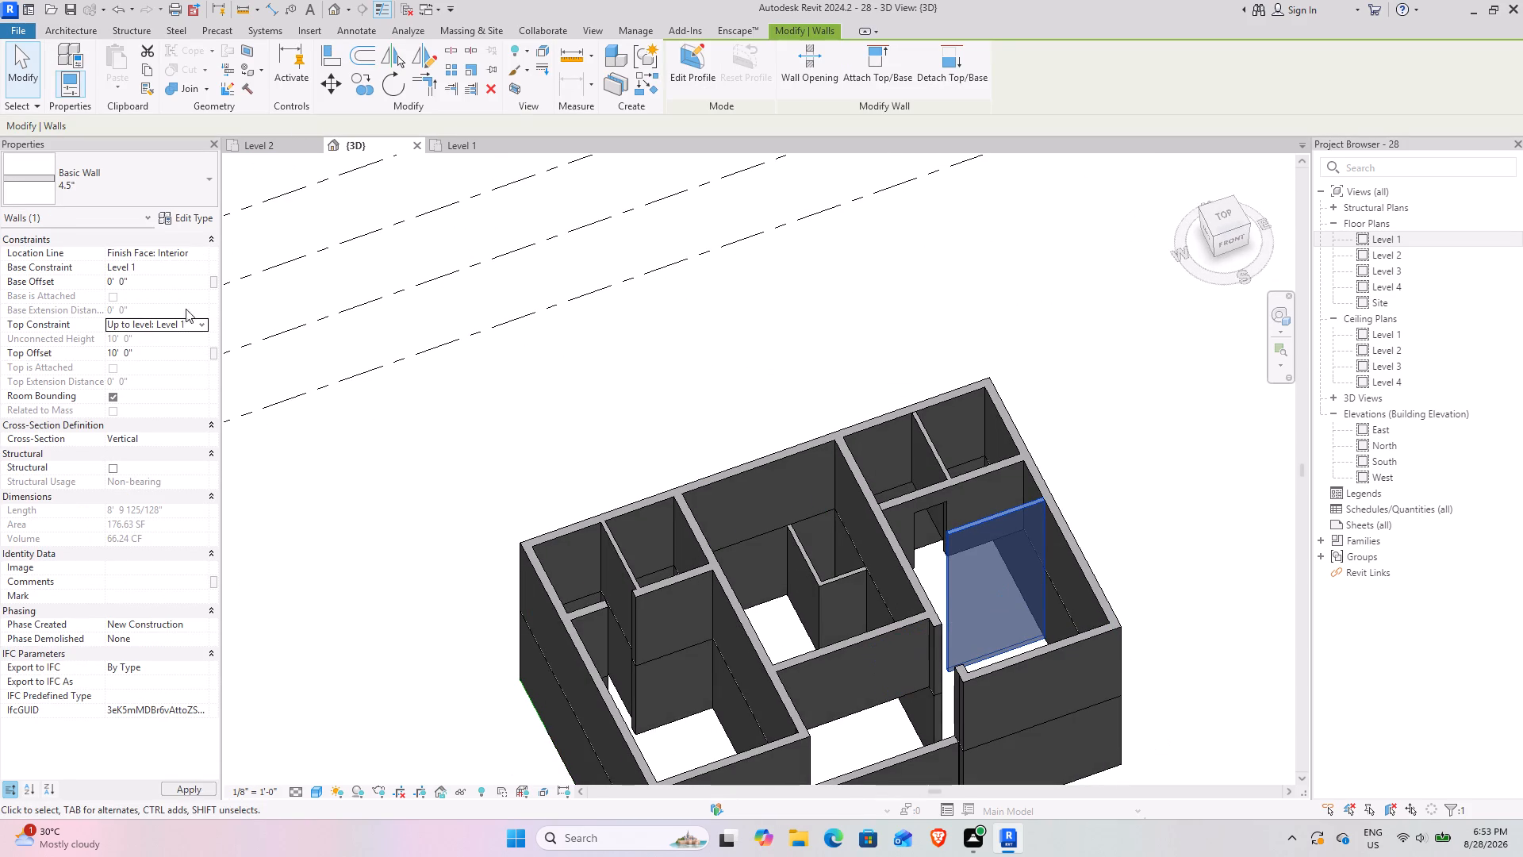
{"action": "left_click", "coordinate": [474, 143]}
{"action": "left_click_drag", "start_coordinate": [816, 683], "coordinate": [804, 674]}
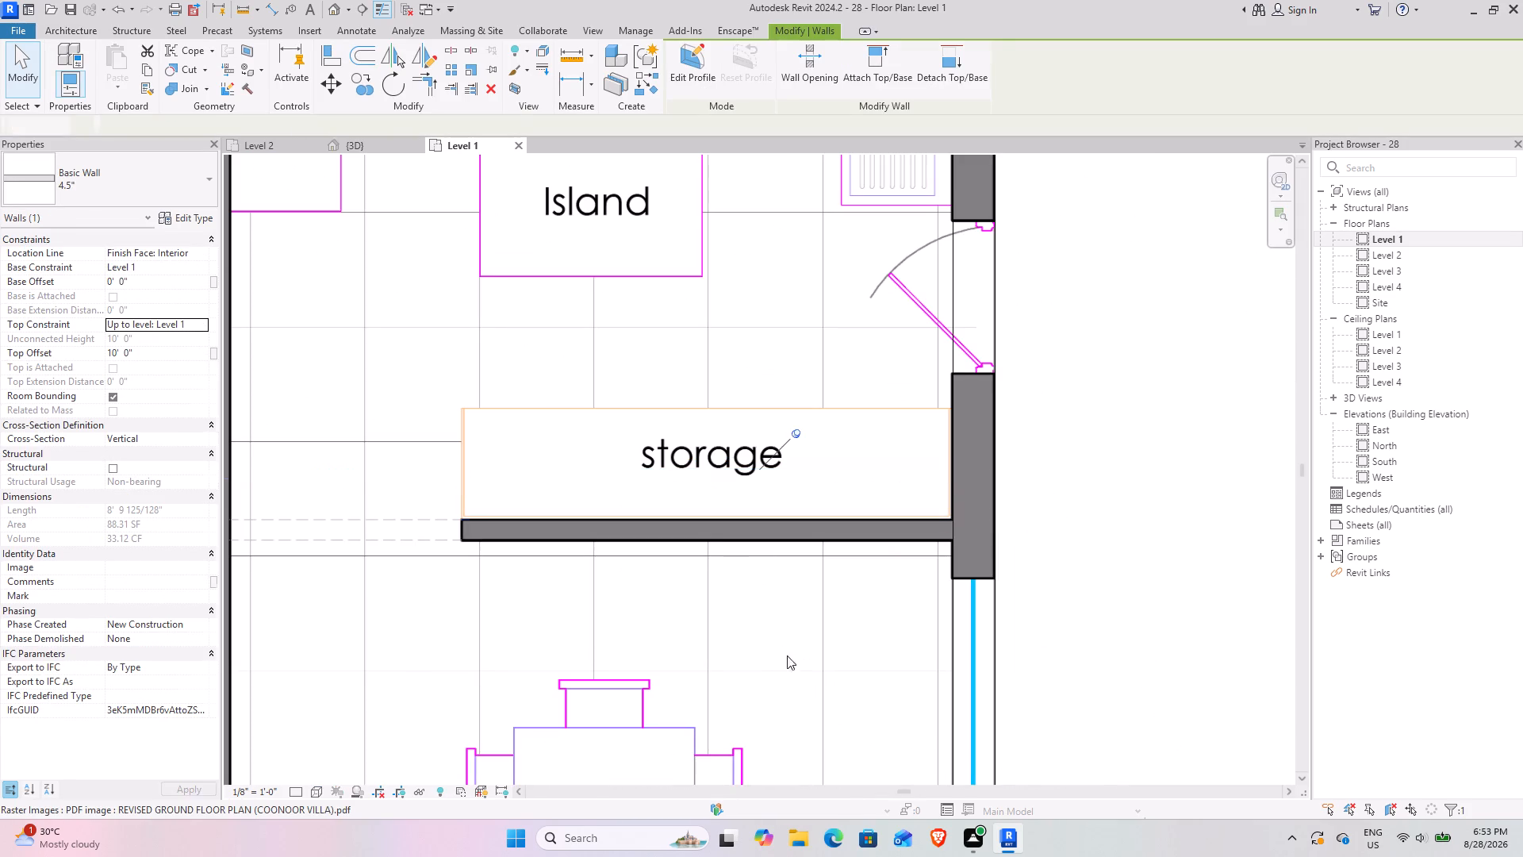
{"action": "key", "text": "Escape"}
{"action": "key", "text": "Escape"}
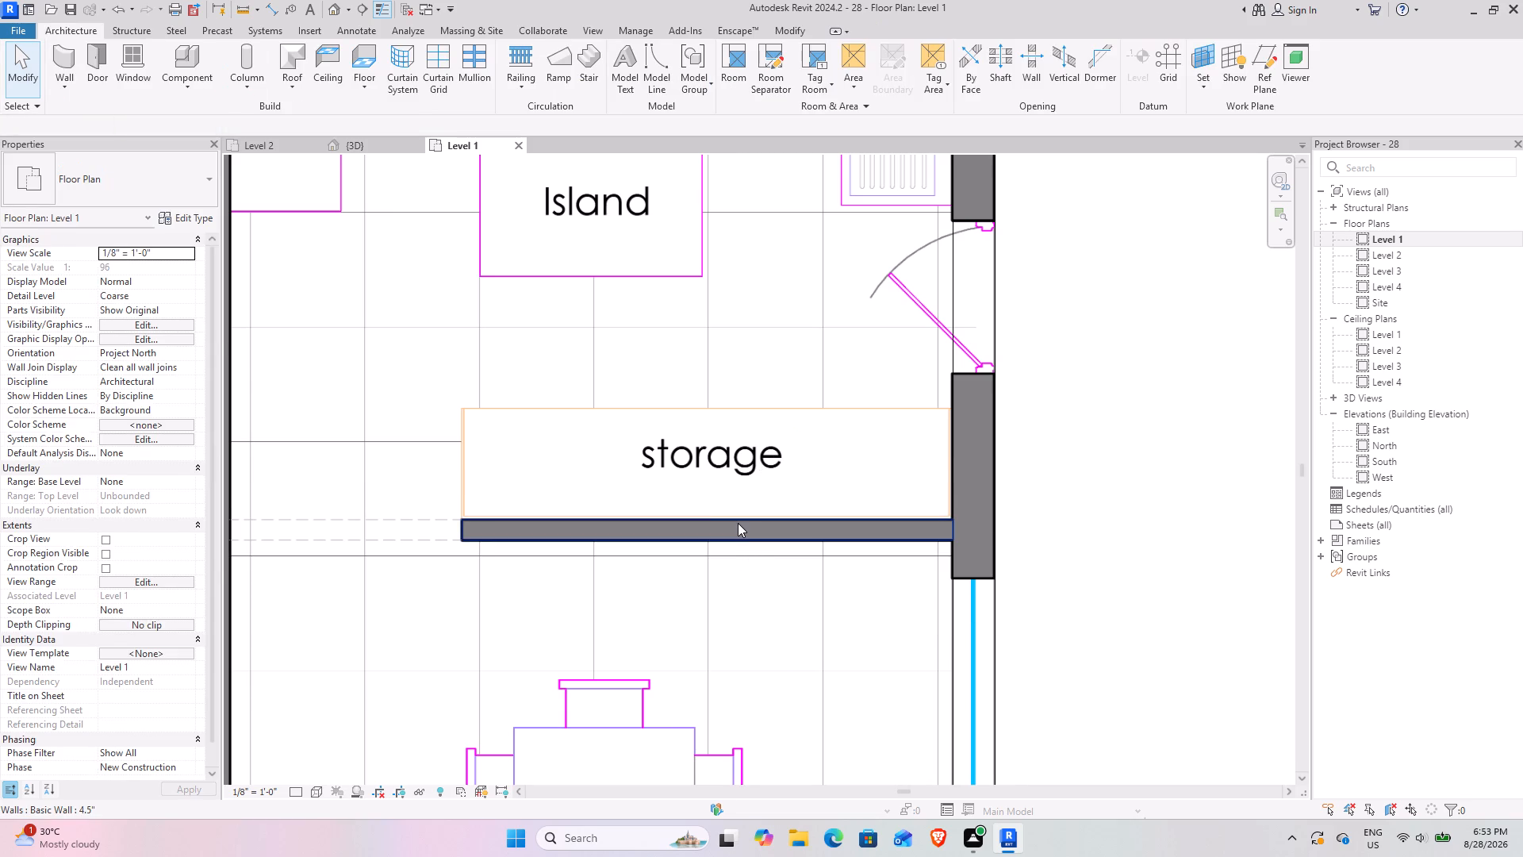
Compare the properties of the 4.5" storage wall and the adjoining 9" exterior wall on Level 1.
{"action": "left_click", "coordinate": [738, 523]}
{"action": "key", "text": "Escape"}
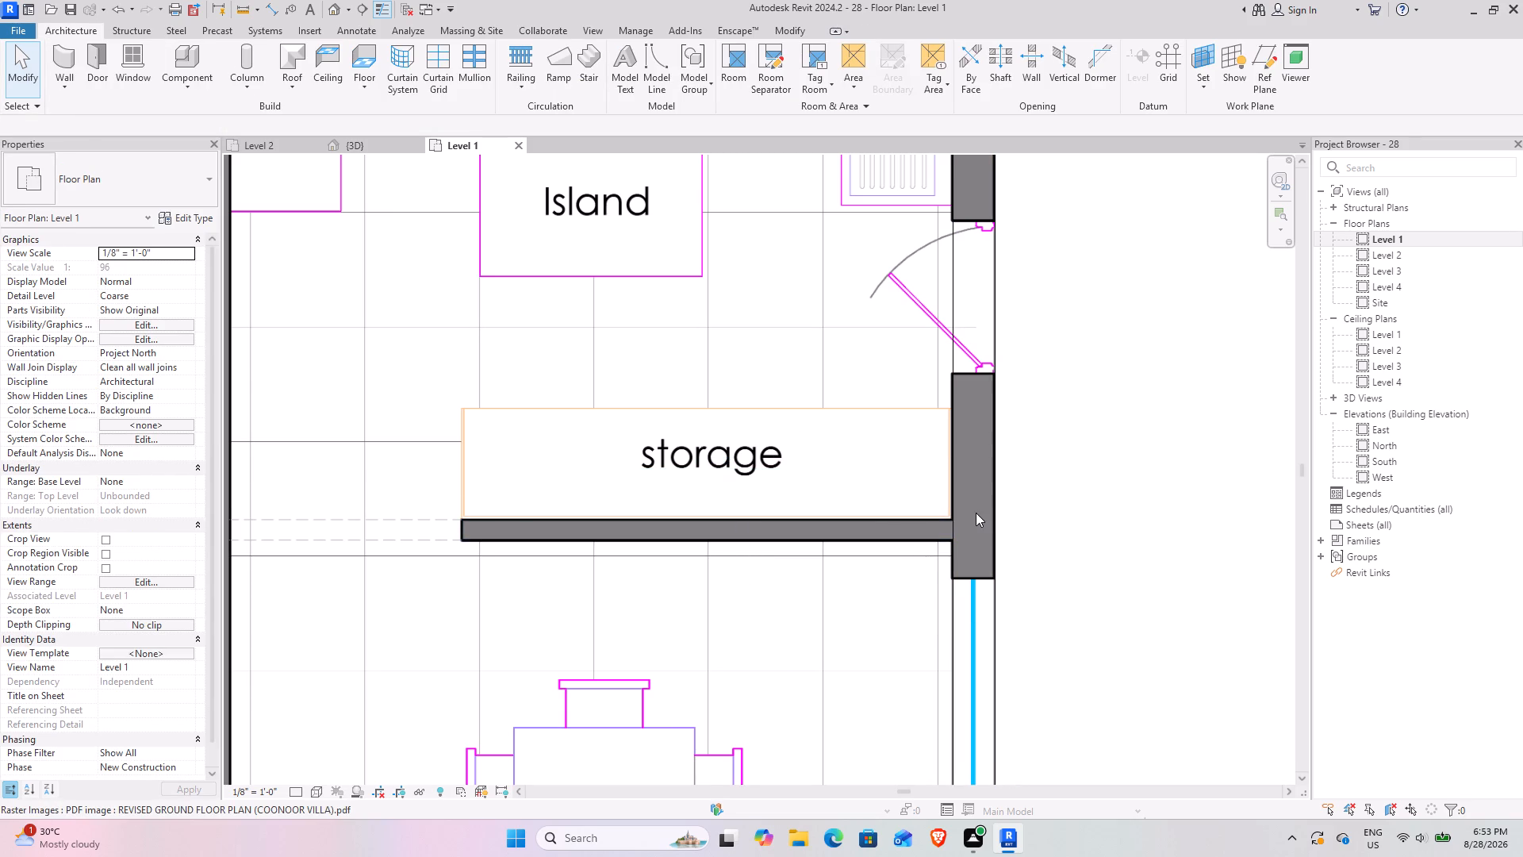
{"action": "left_click", "coordinate": [976, 513]}
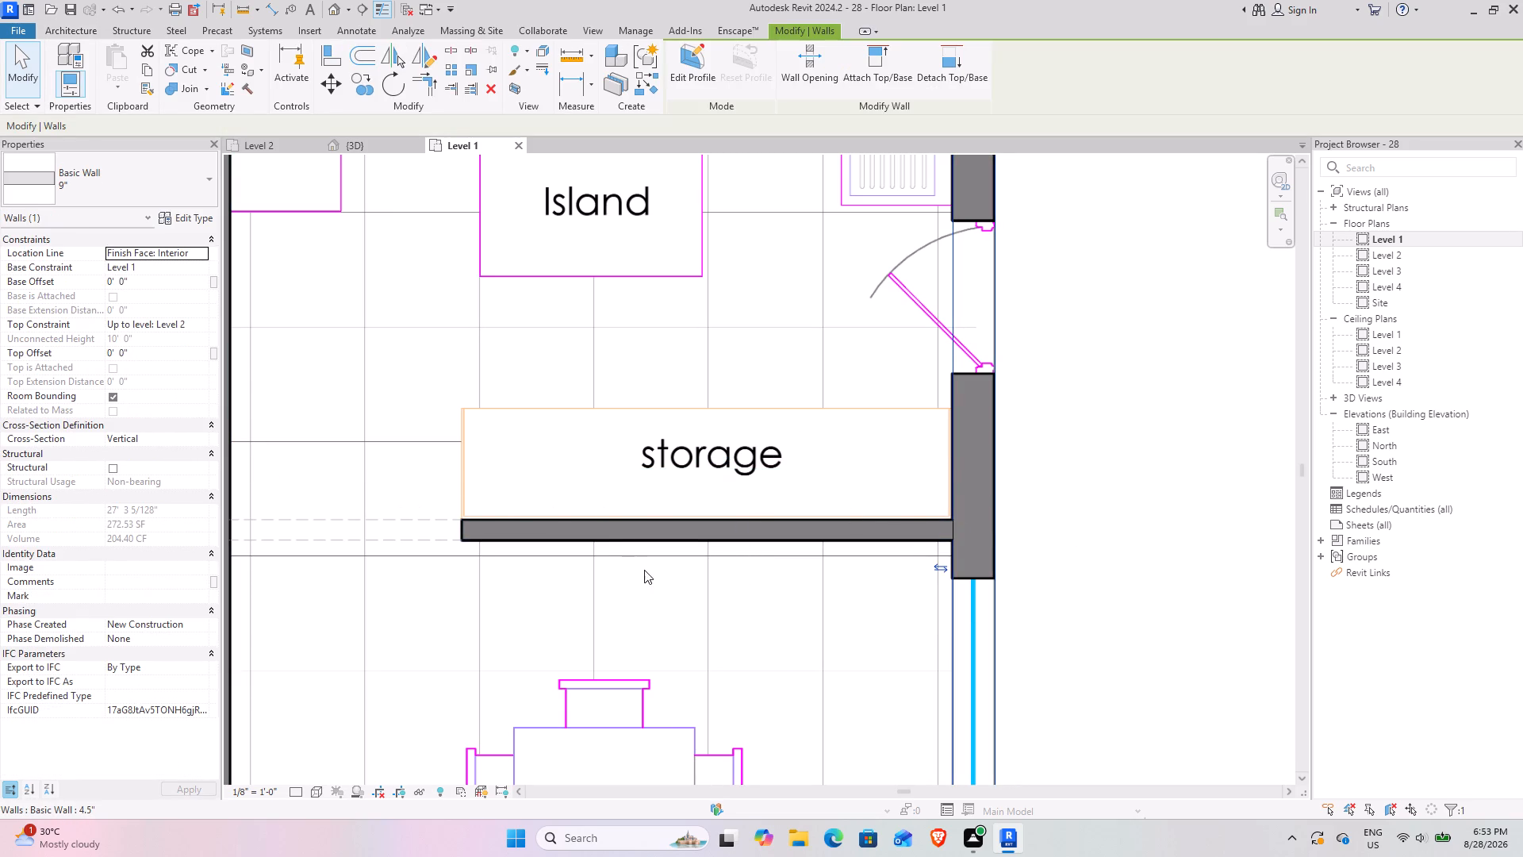
{"action": "left_click", "coordinate": [627, 534]}
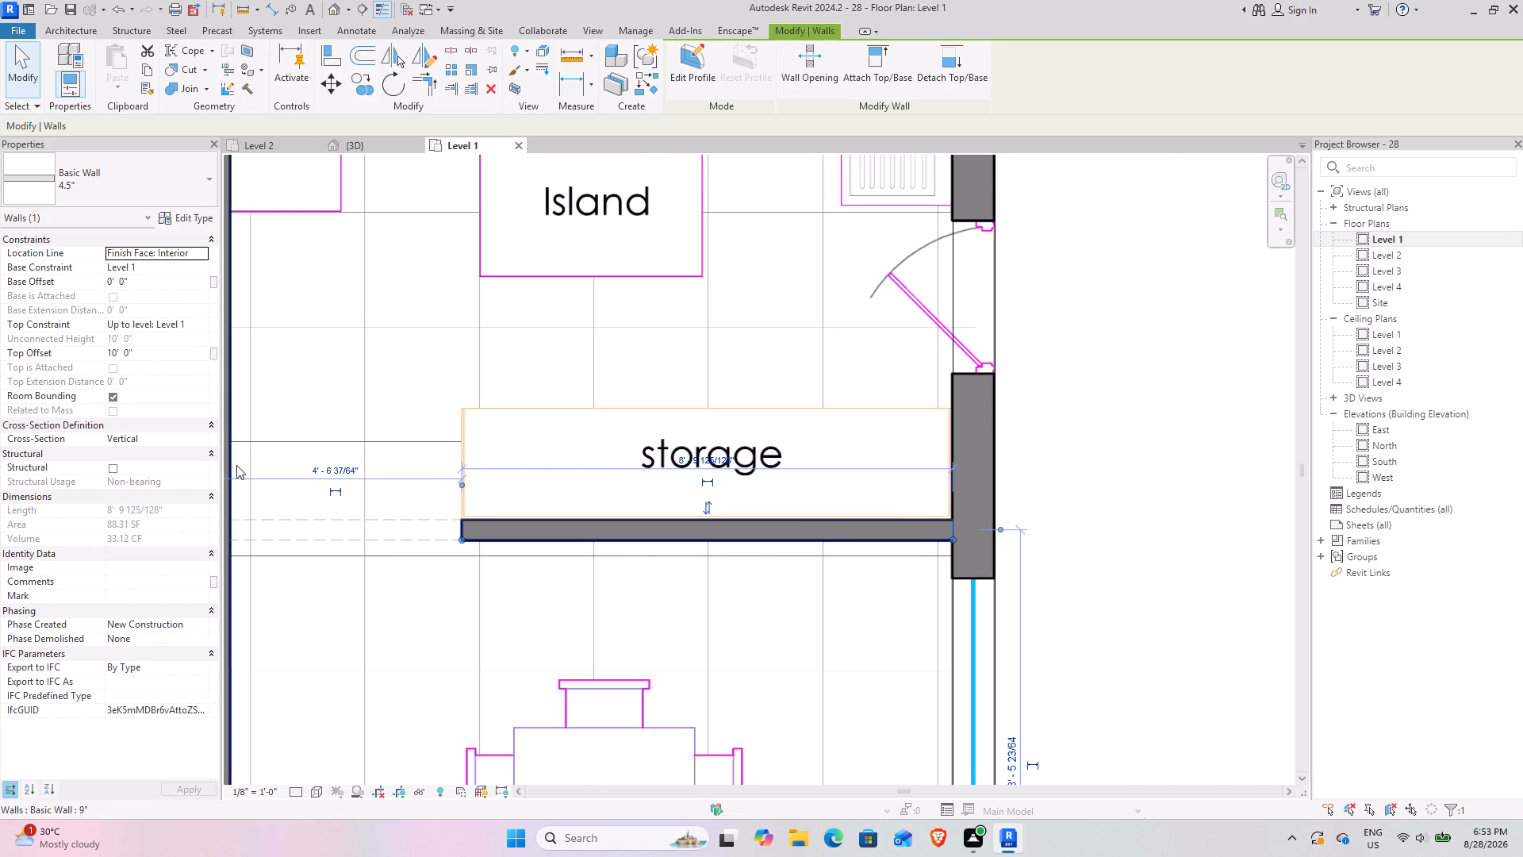
{"action": "scroll", "coordinate": [236, 465], "scroll_direction": "down", "scroll_amount": 3}
{"action": "middle_click_drag", "start_coordinate": [317, 474], "coordinate": [652, 462]}
{"action": "key", "text": "Escape"}
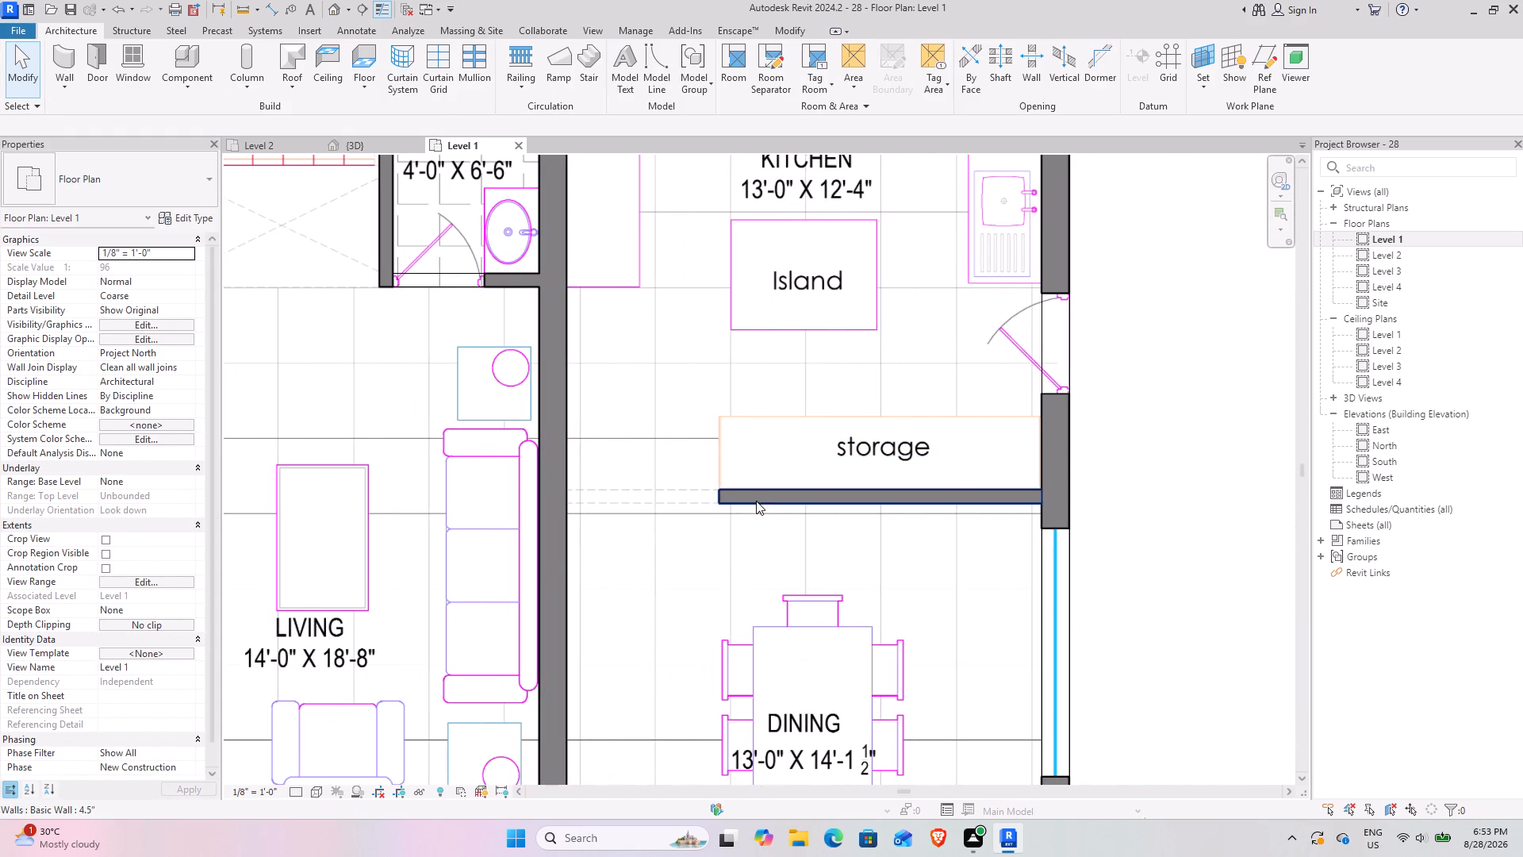
Examine the Level 1 plan around the storage wall, dining, living and Bed Room-1 areas.
{"action": "scroll", "coordinate": [892, 471], "scroll_direction": "up", "scroll_amount": 3}
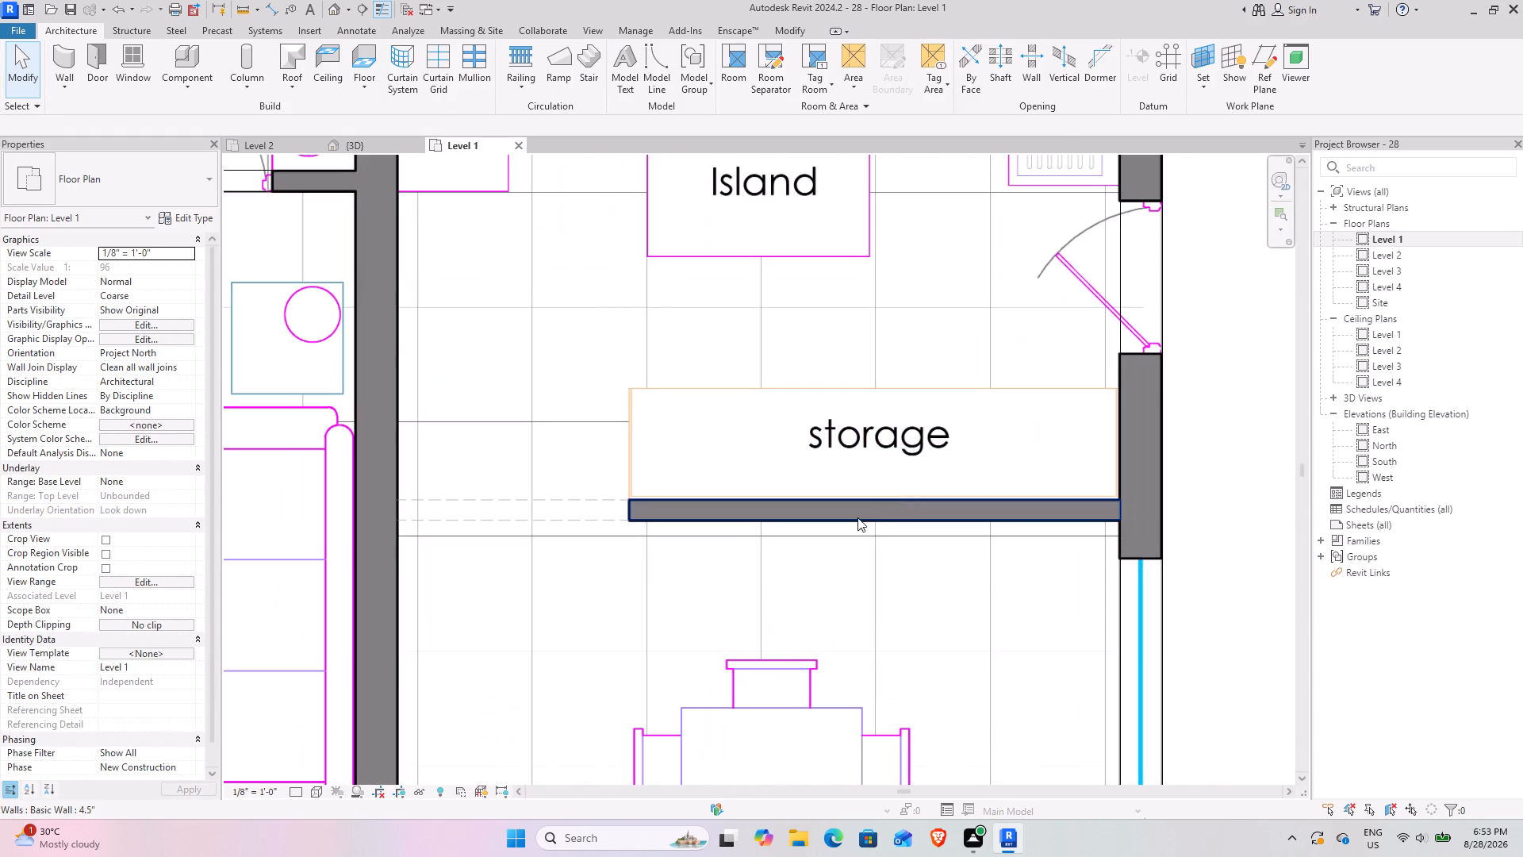
{"action": "scroll", "coordinate": [573, 601], "scroll_direction": "down", "scroll_amount": 3}
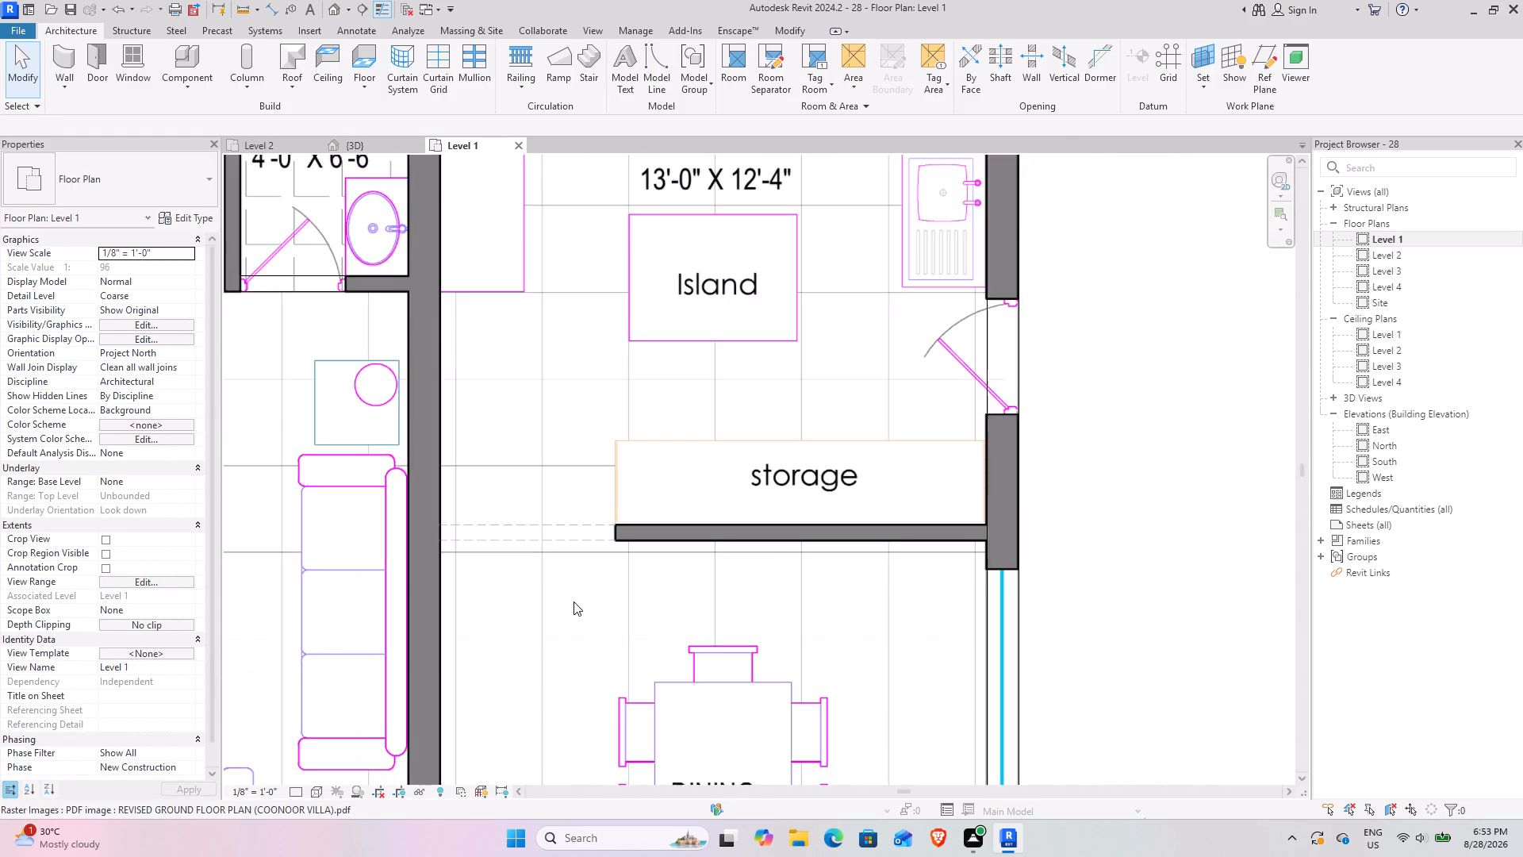
{"action": "middle_click_drag", "start_coordinate": [551, 598], "coordinate": [556, 447]}
{"action": "scroll", "coordinate": [549, 479], "scroll_direction": "down", "scroll_amount": 3}
{"action": "middle_click_drag", "start_coordinate": [529, 546], "coordinate": [820, 513]}
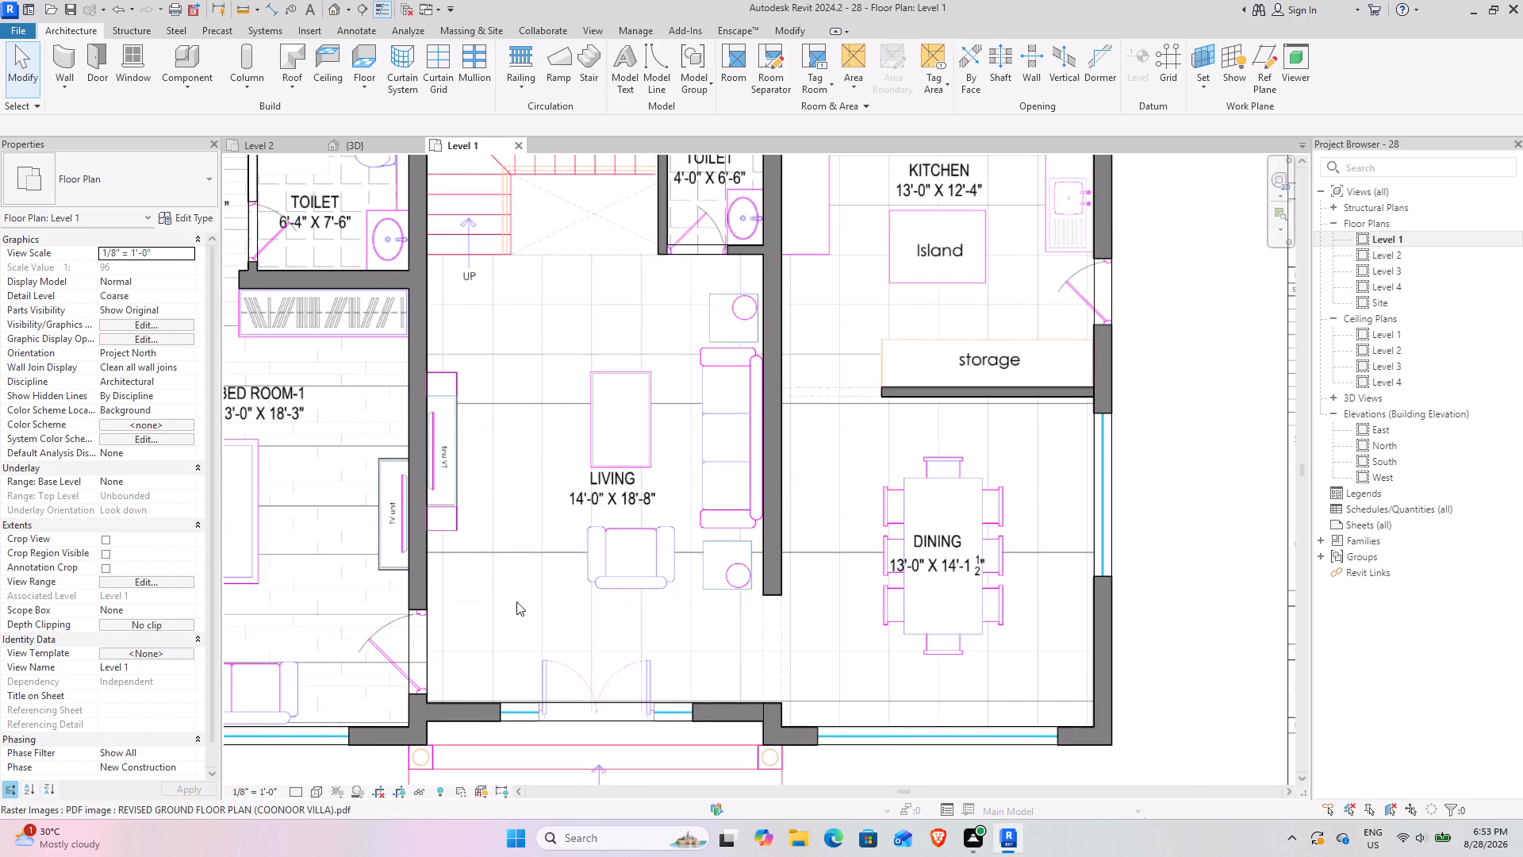
{"action": "middle_click_drag", "start_coordinate": [511, 601], "coordinate": [630, 699]}
{"action": "middle_click_drag", "start_coordinate": [623, 691], "coordinate": [646, 632]}
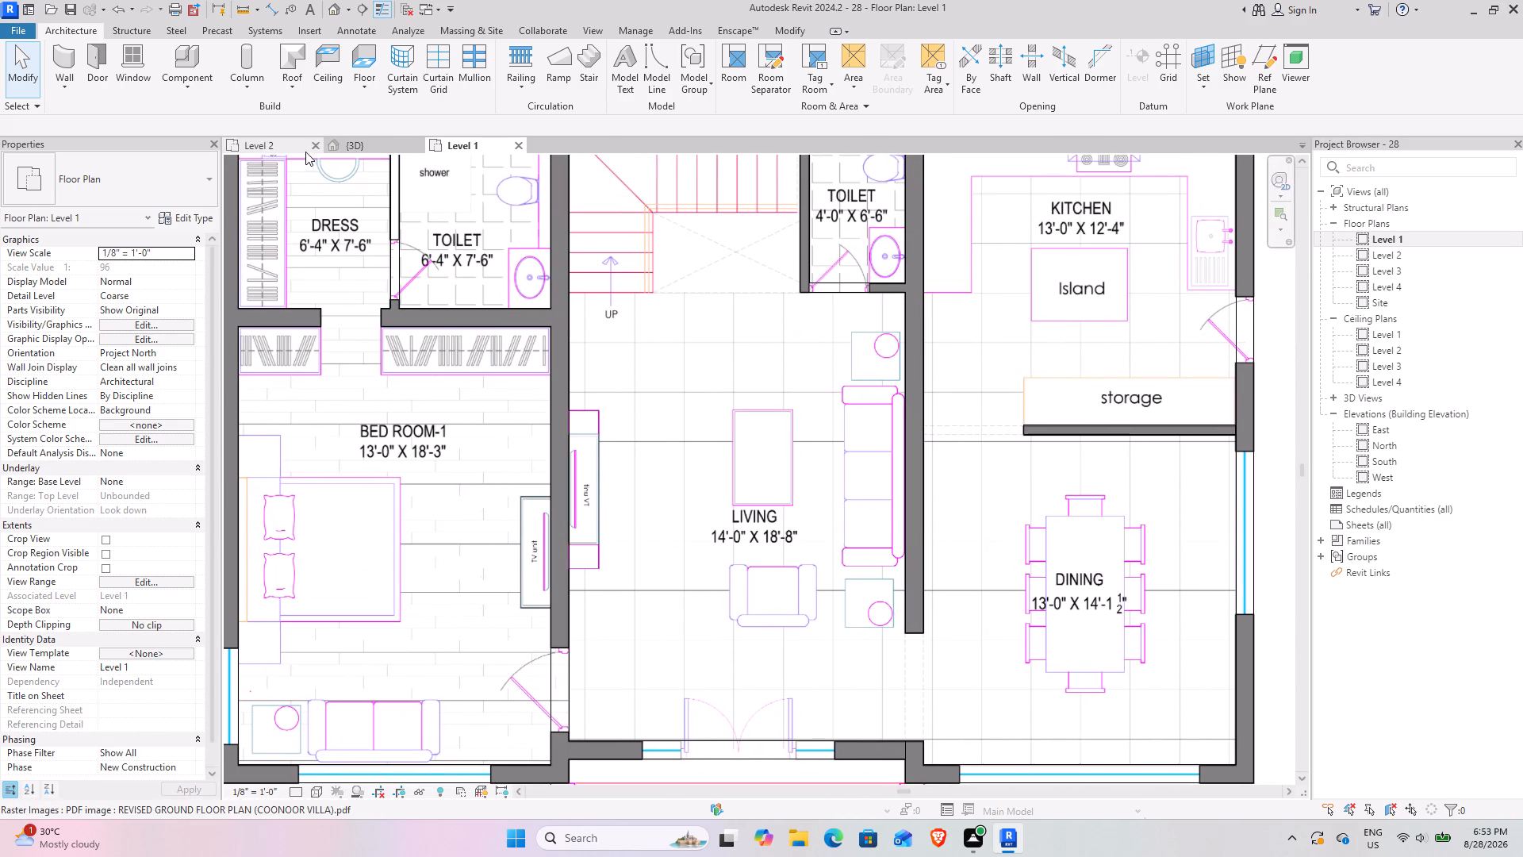
Collapse the ceiling plans in the project's view list and open the North building elevation.
{"action": "left_click", "coordinate": [367, 146]}
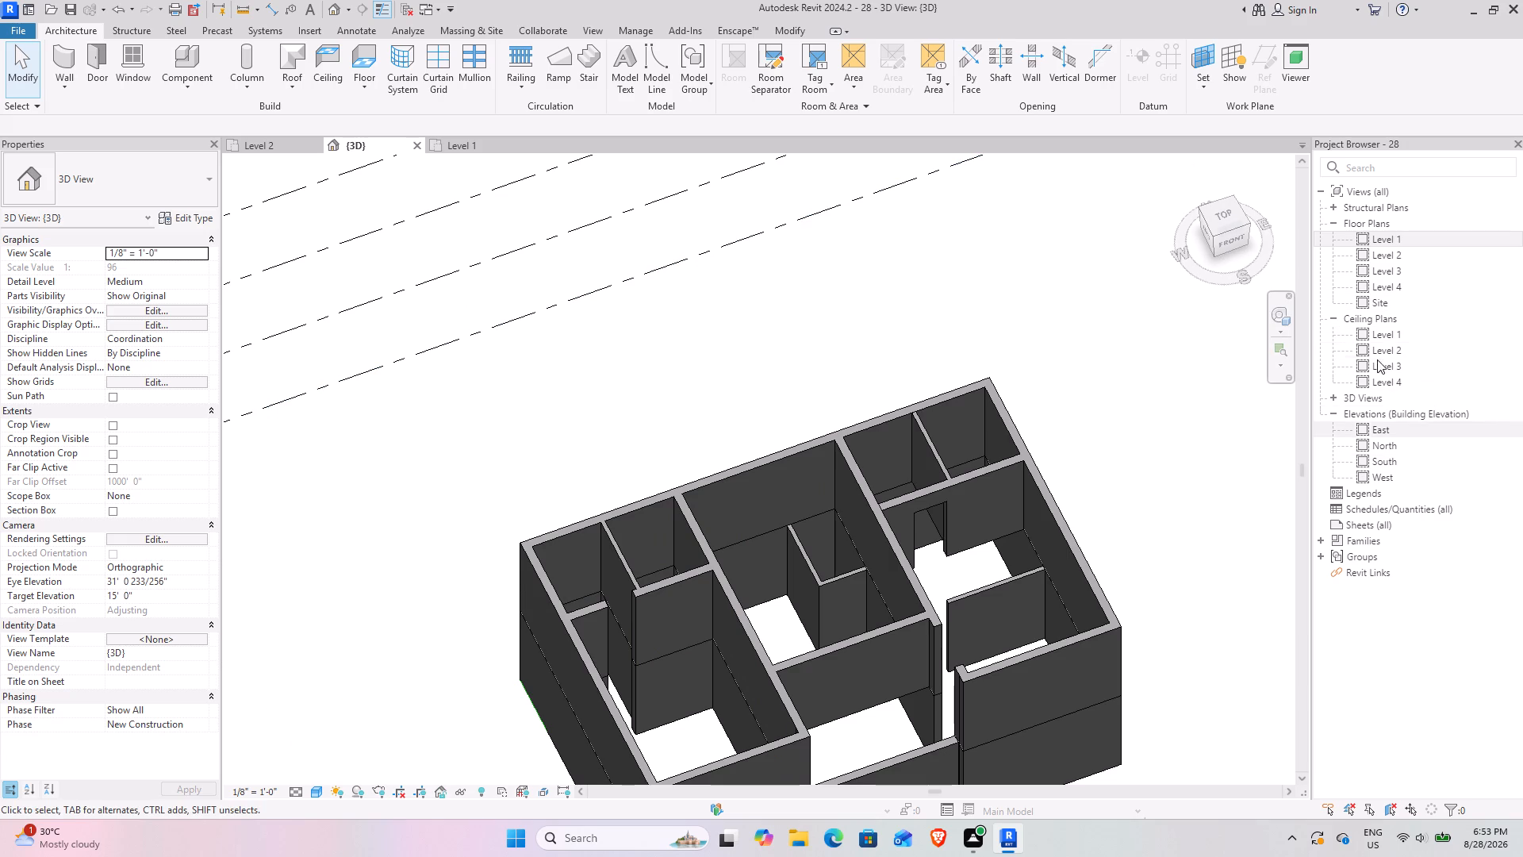
{"action": "double_click", "coordinate": [1341, 323]}
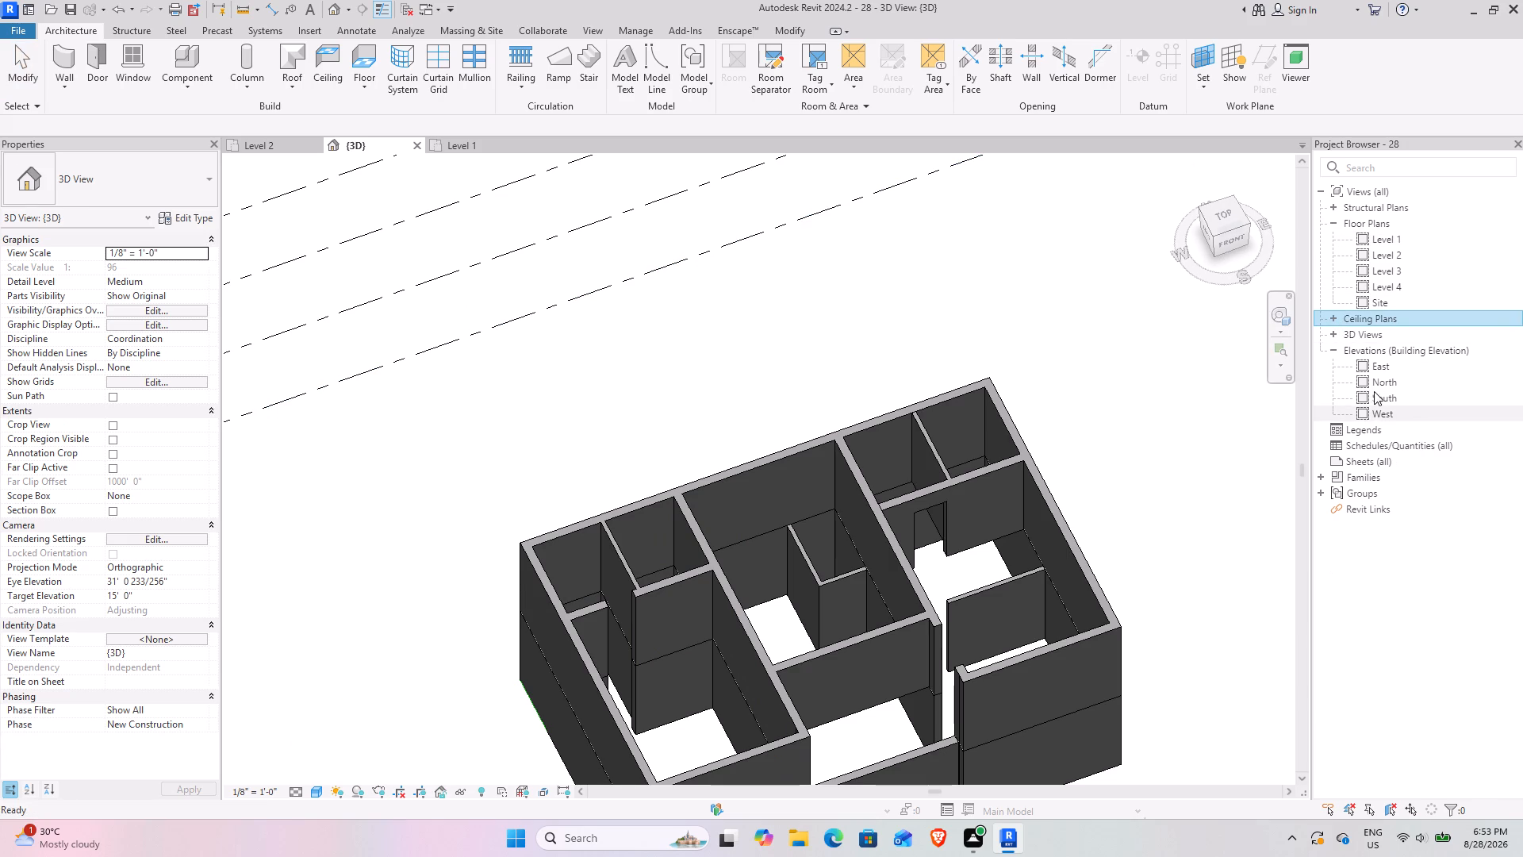
{"action": "double_click", "coordinate": [1391, 382]}
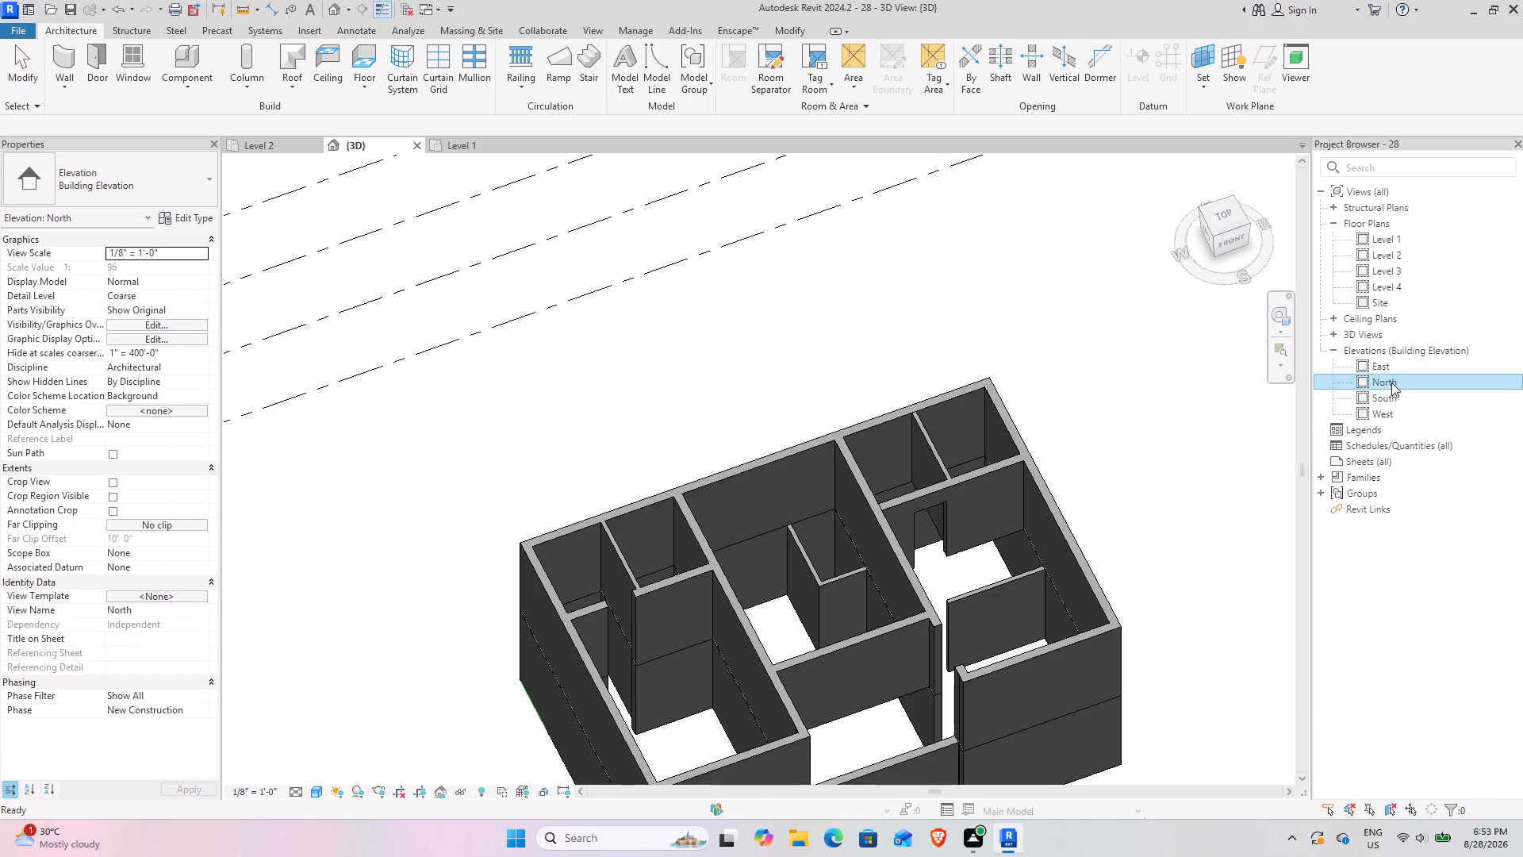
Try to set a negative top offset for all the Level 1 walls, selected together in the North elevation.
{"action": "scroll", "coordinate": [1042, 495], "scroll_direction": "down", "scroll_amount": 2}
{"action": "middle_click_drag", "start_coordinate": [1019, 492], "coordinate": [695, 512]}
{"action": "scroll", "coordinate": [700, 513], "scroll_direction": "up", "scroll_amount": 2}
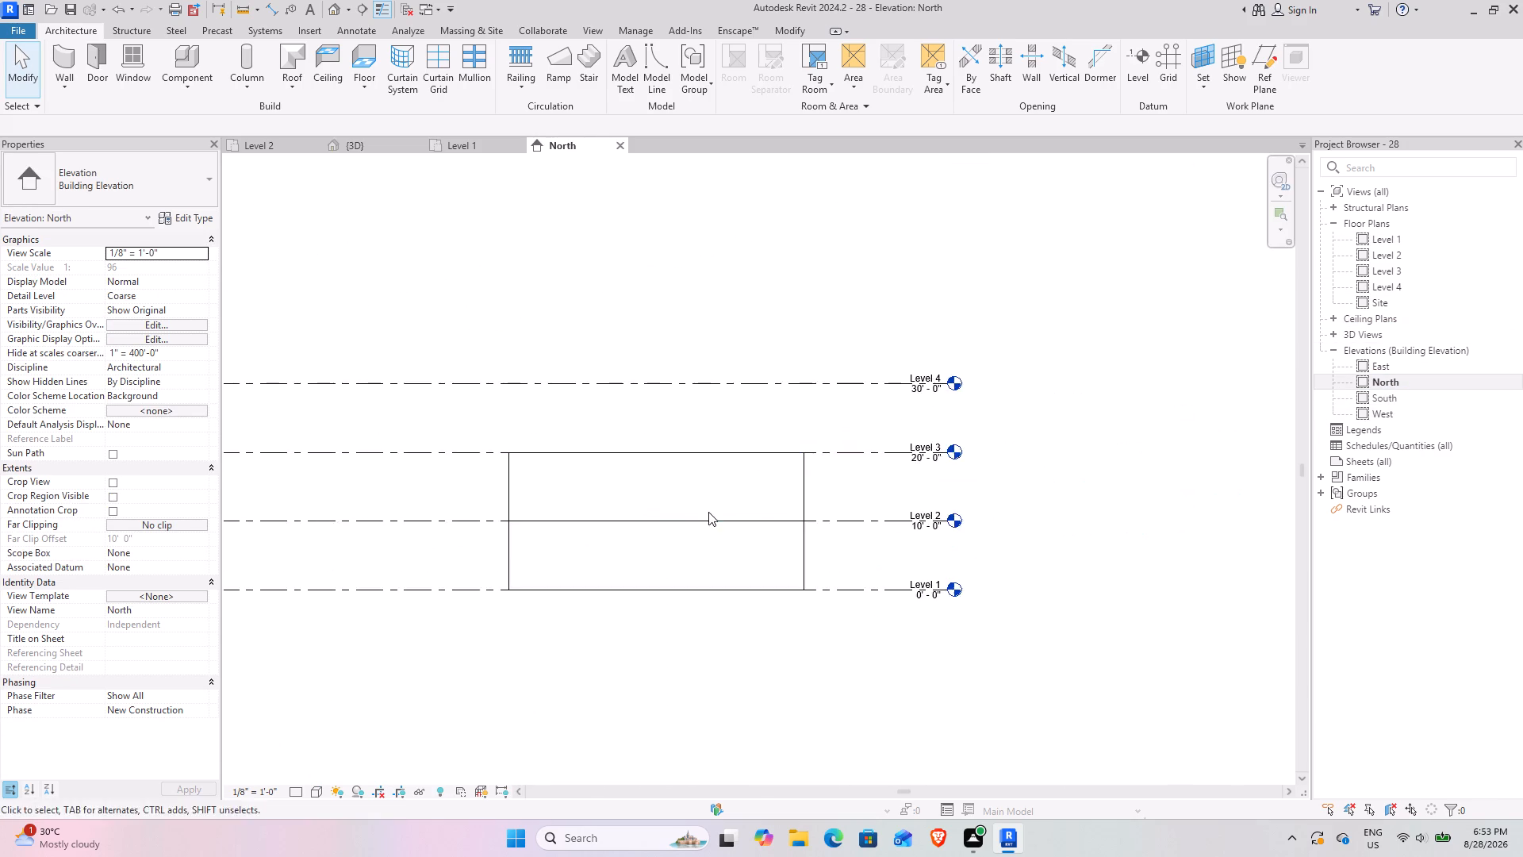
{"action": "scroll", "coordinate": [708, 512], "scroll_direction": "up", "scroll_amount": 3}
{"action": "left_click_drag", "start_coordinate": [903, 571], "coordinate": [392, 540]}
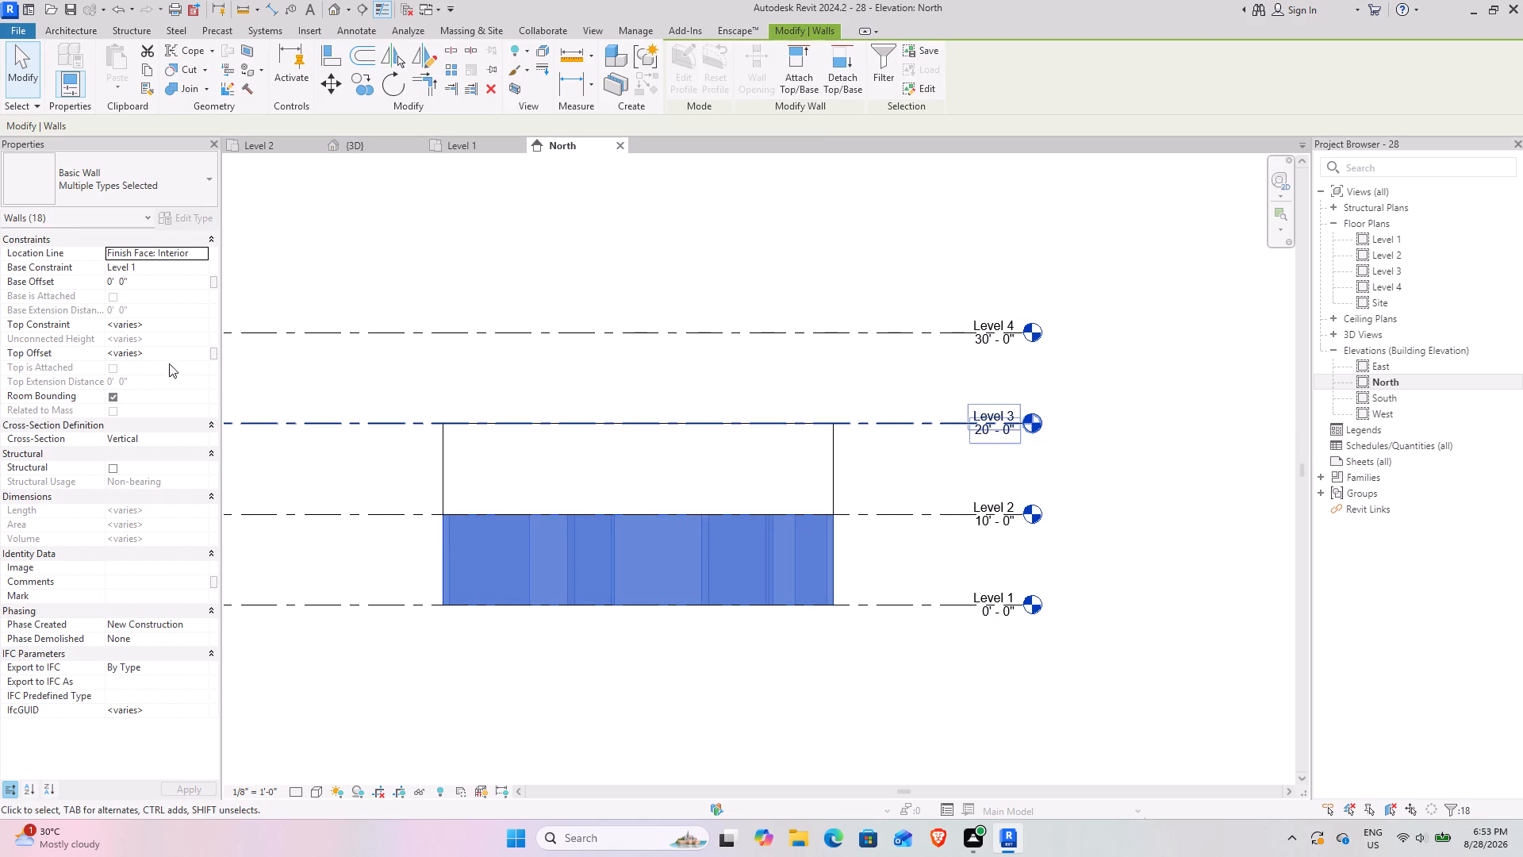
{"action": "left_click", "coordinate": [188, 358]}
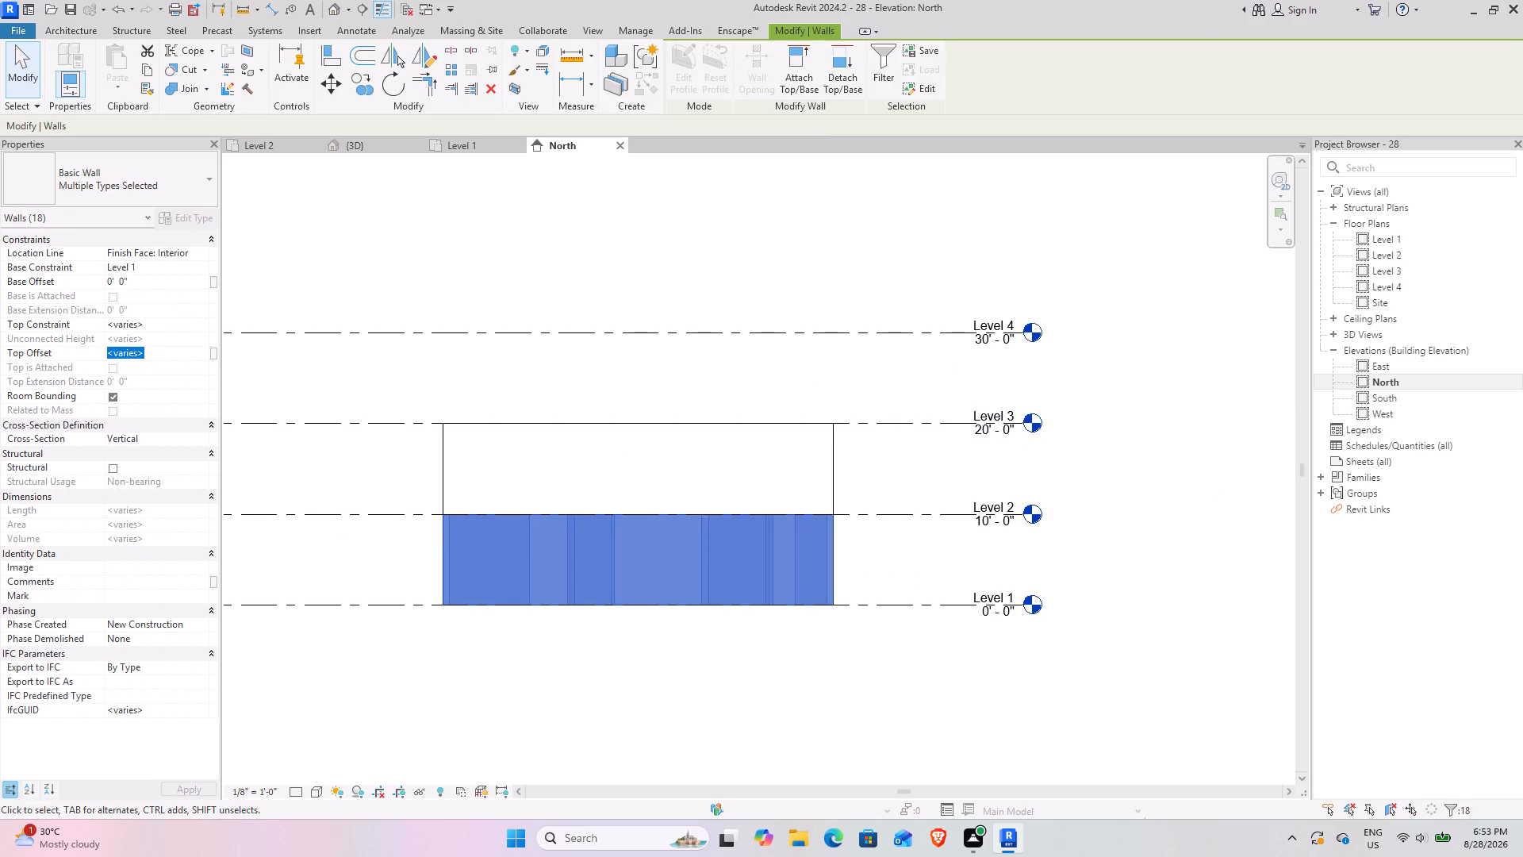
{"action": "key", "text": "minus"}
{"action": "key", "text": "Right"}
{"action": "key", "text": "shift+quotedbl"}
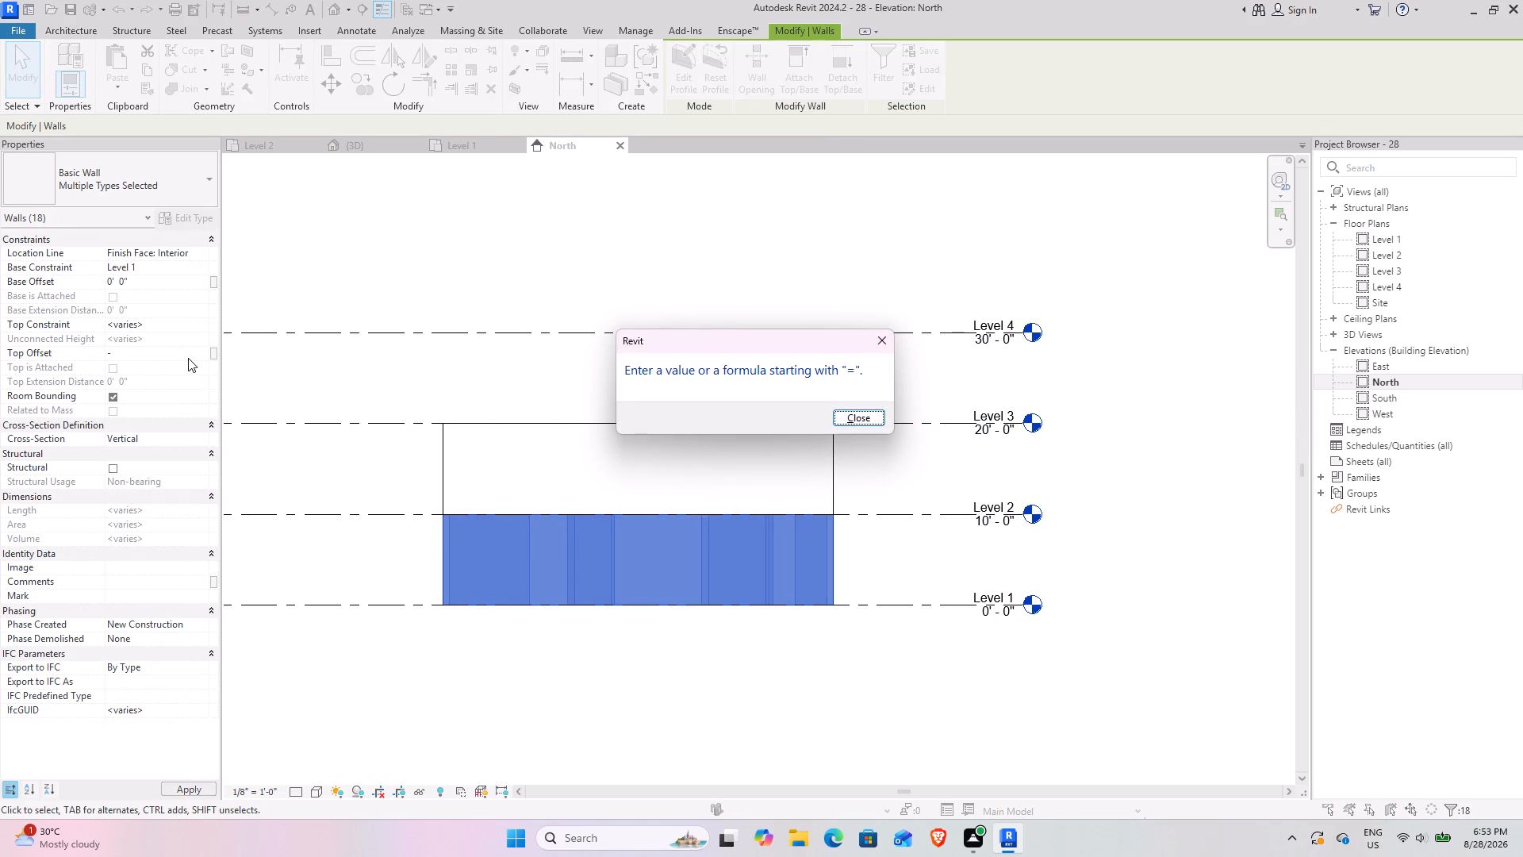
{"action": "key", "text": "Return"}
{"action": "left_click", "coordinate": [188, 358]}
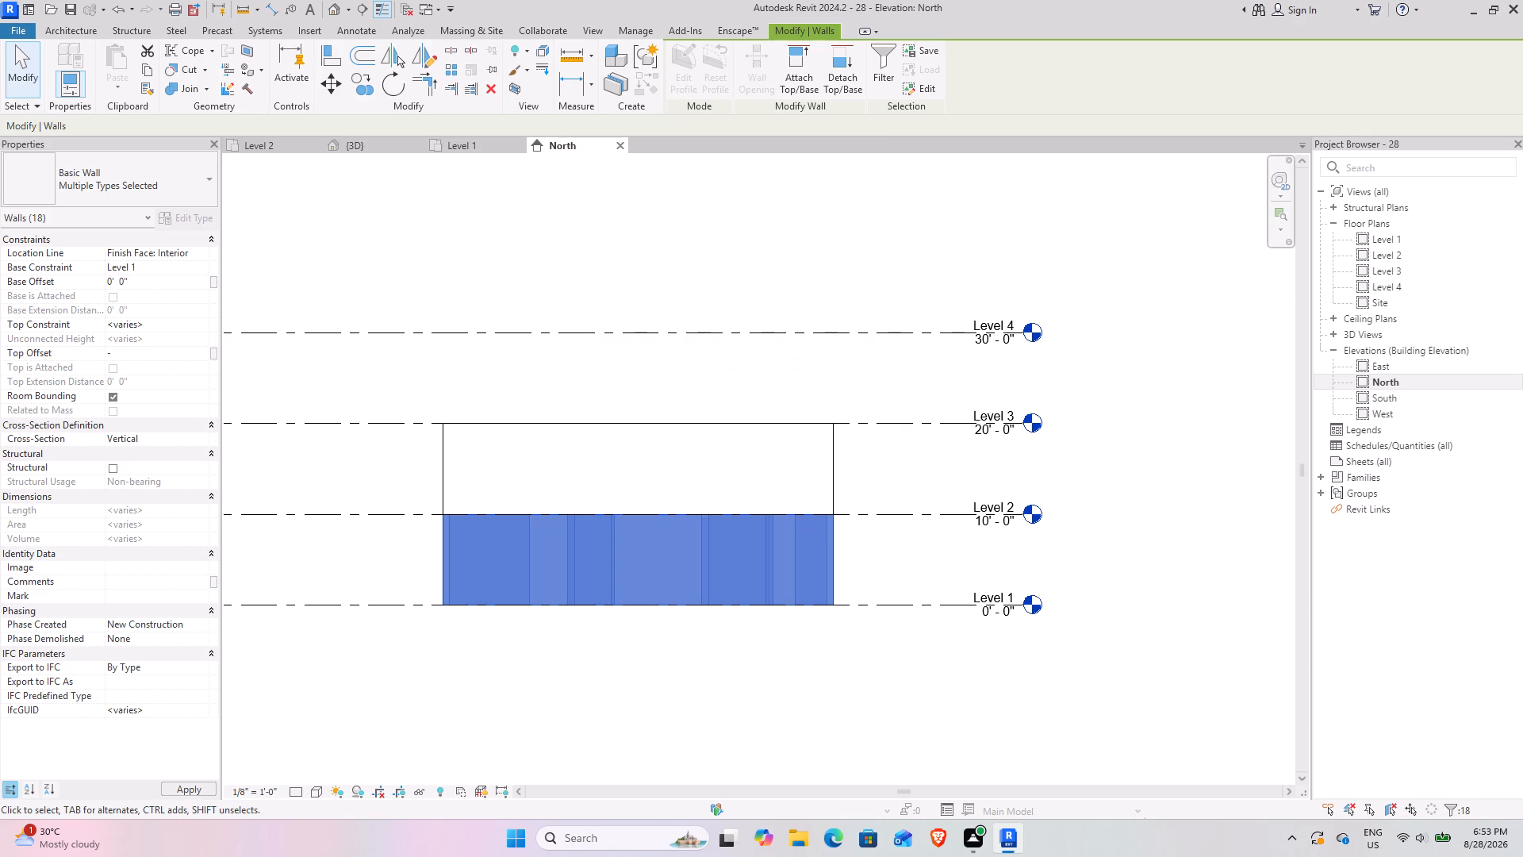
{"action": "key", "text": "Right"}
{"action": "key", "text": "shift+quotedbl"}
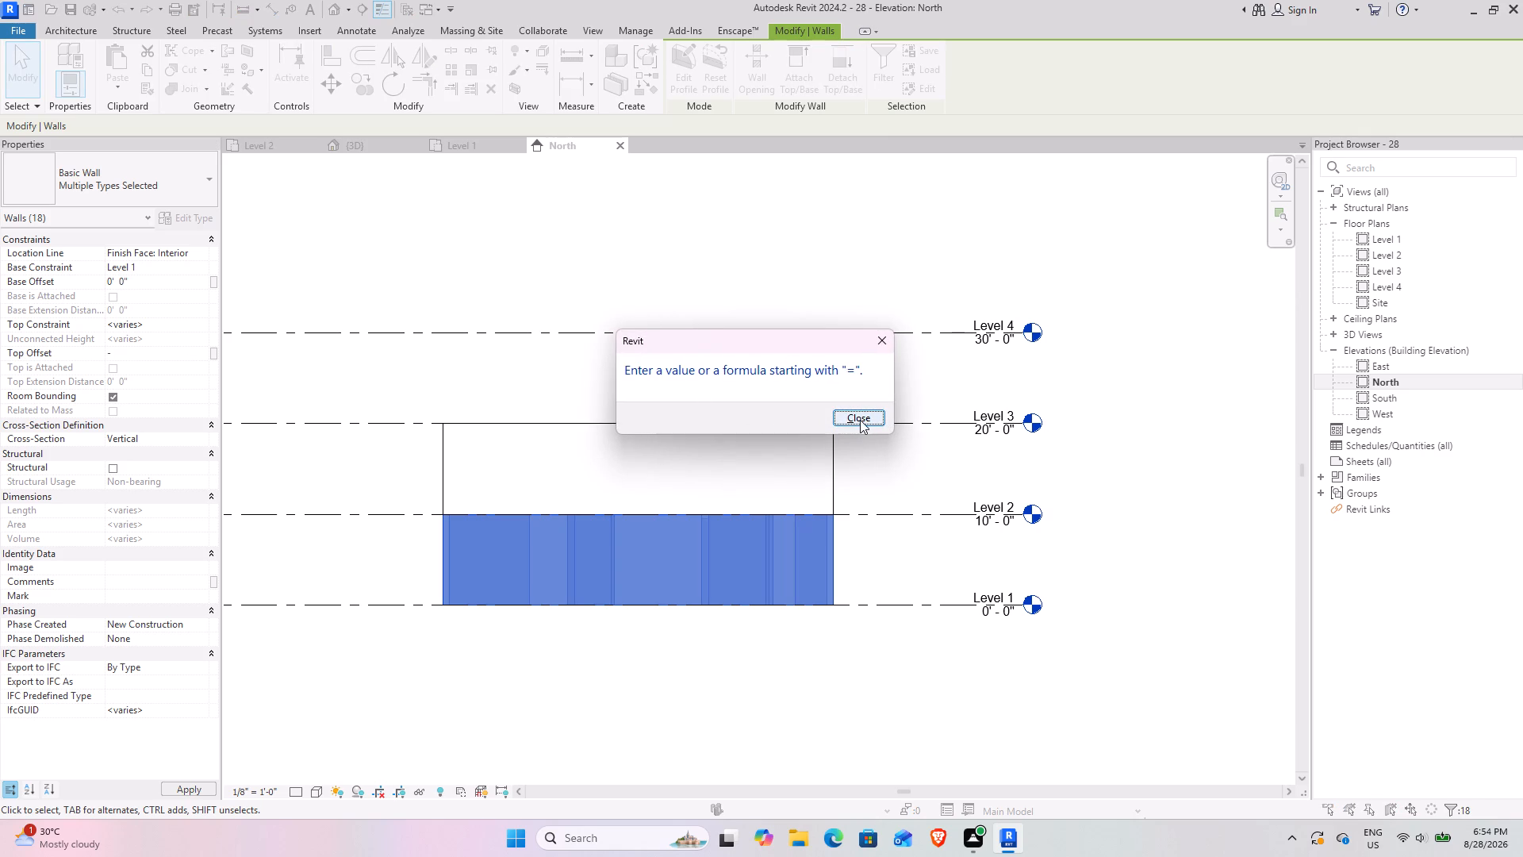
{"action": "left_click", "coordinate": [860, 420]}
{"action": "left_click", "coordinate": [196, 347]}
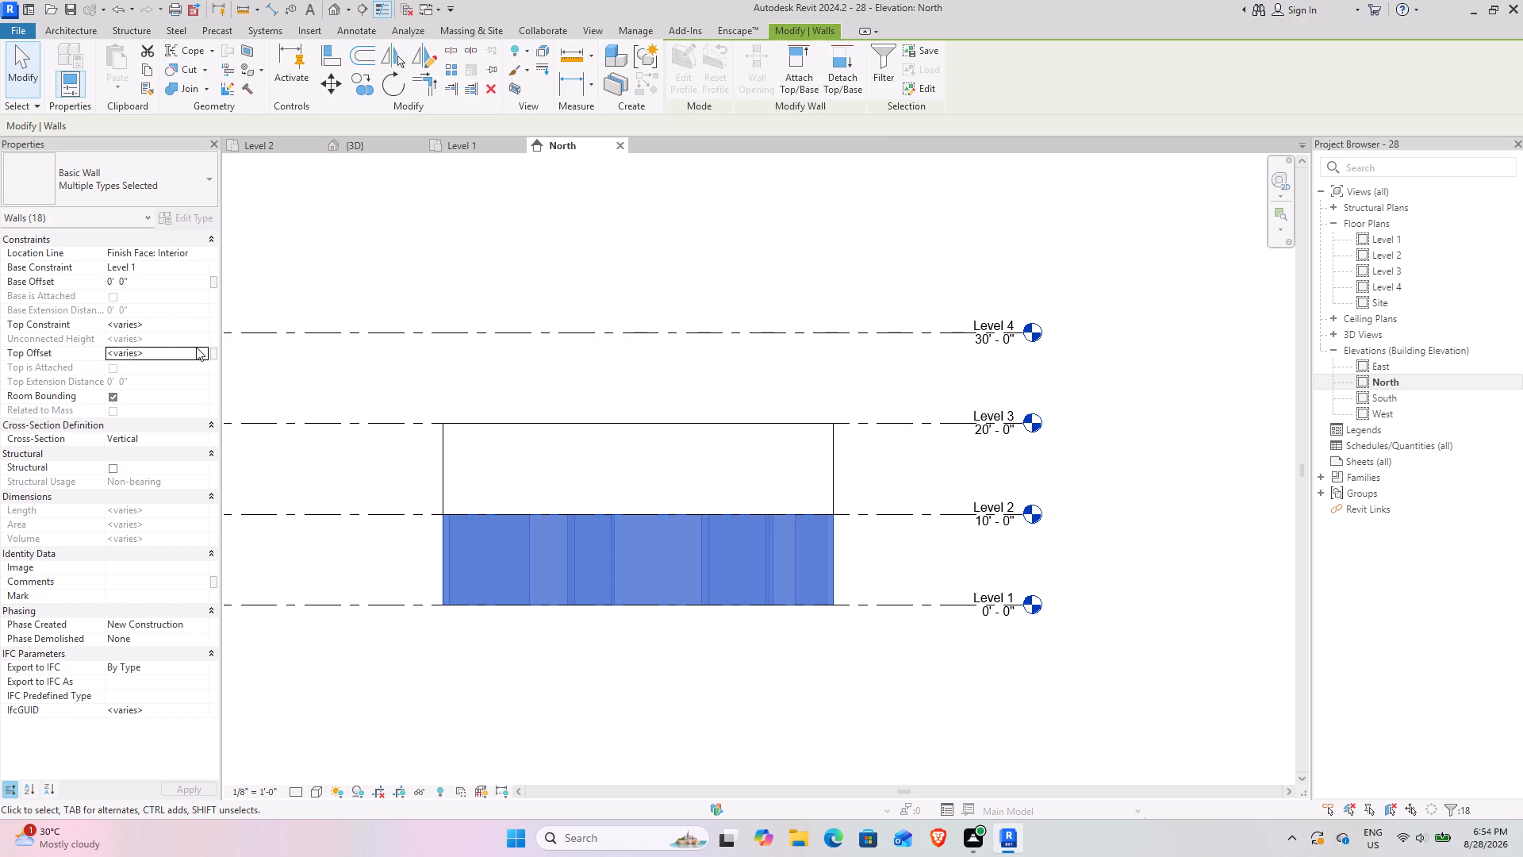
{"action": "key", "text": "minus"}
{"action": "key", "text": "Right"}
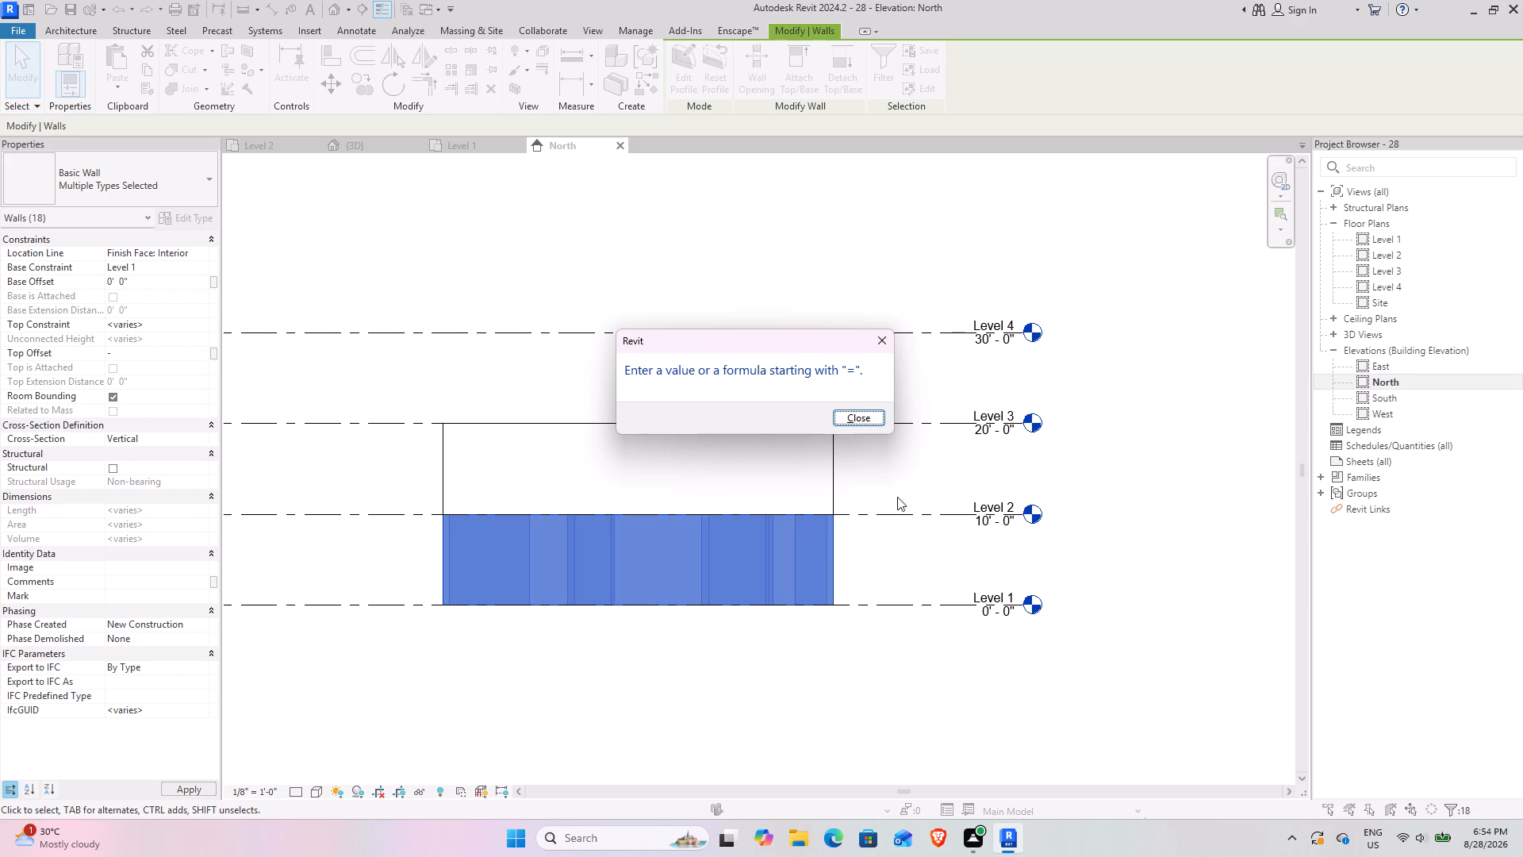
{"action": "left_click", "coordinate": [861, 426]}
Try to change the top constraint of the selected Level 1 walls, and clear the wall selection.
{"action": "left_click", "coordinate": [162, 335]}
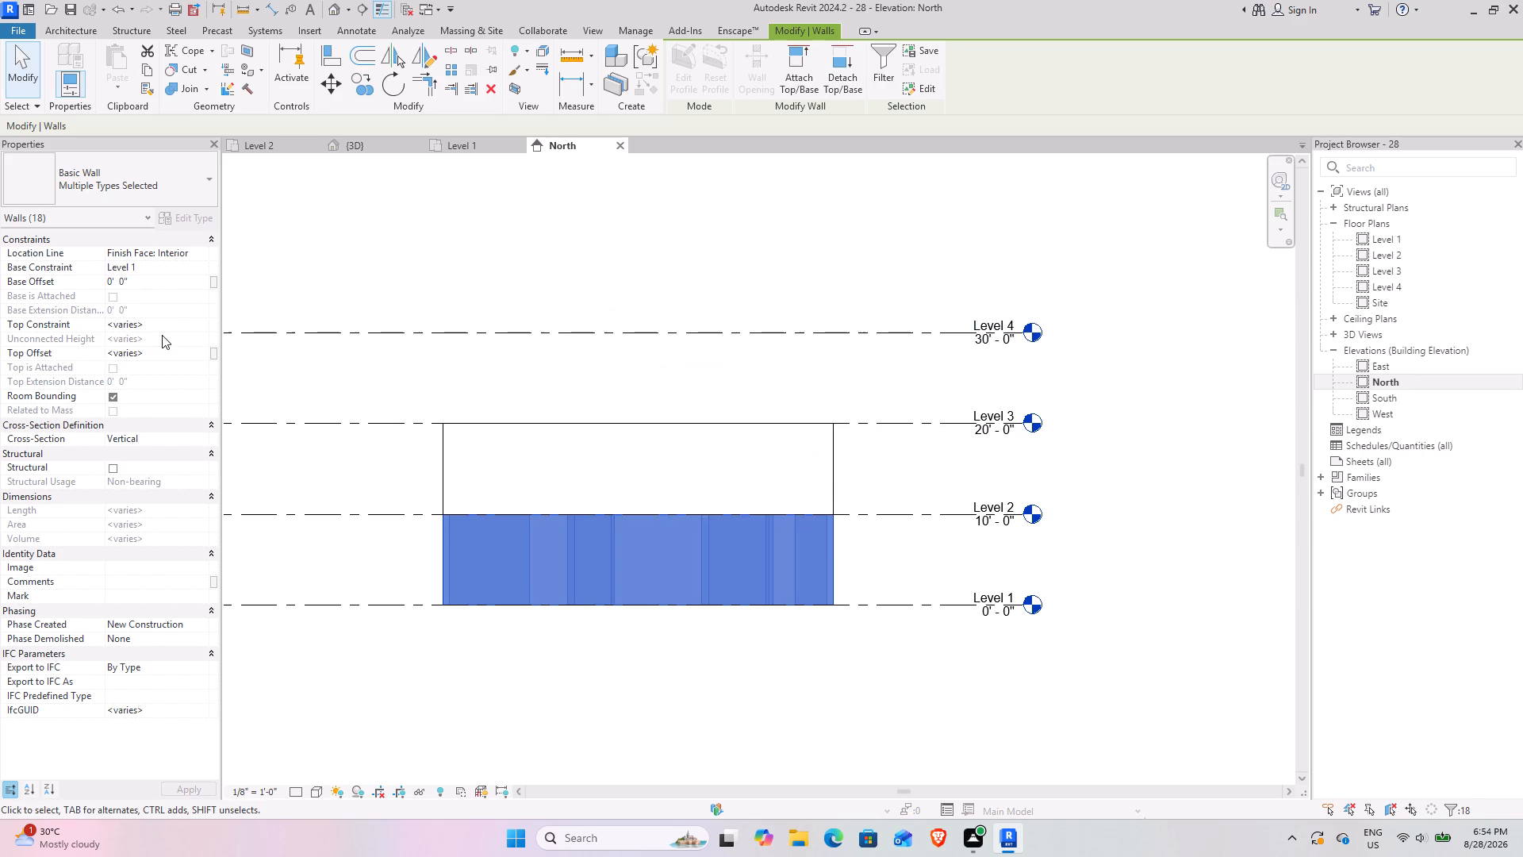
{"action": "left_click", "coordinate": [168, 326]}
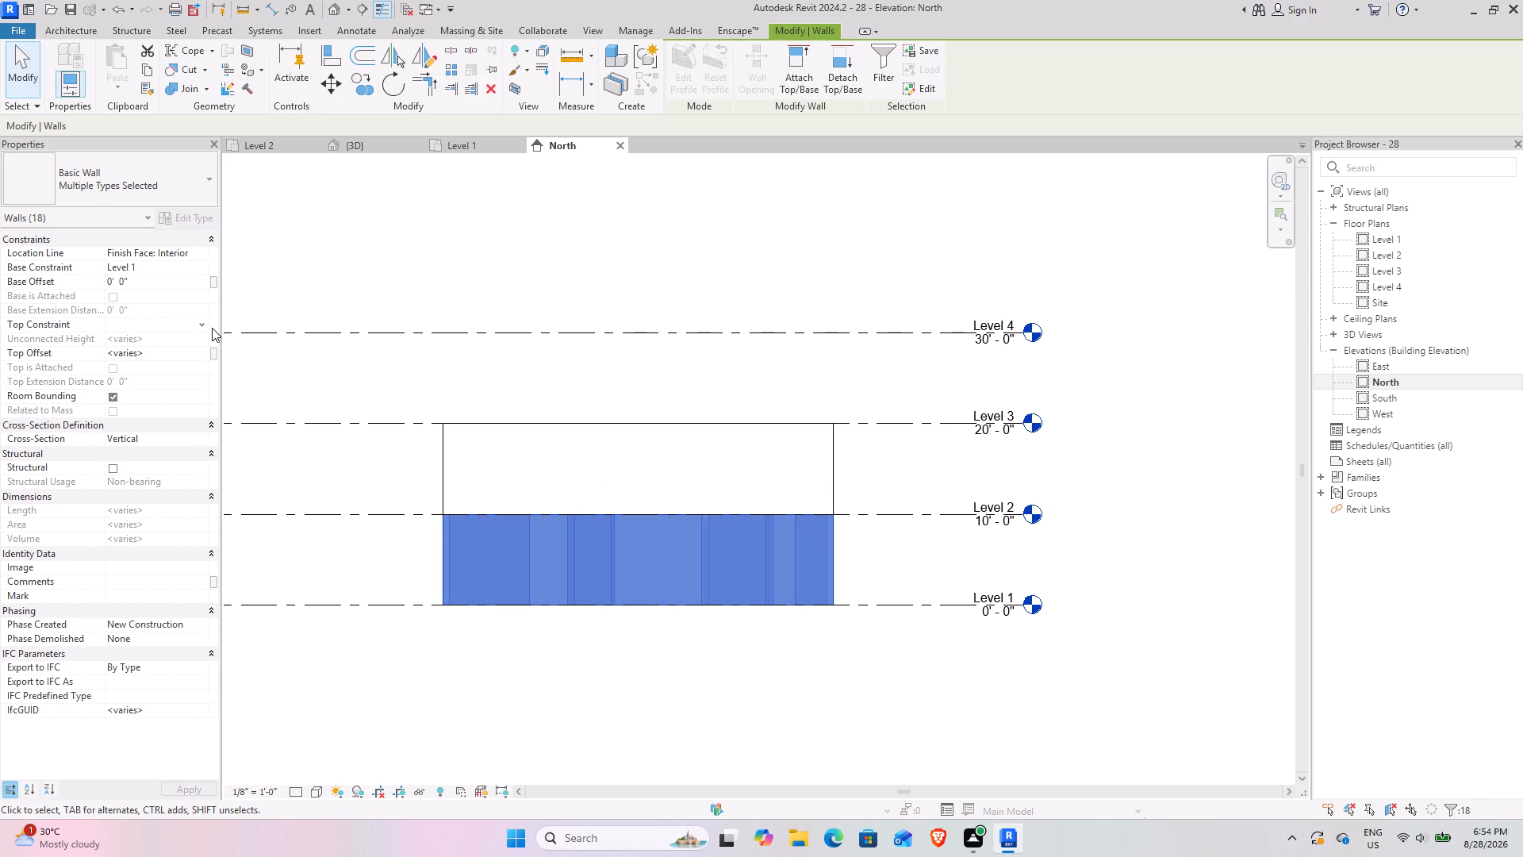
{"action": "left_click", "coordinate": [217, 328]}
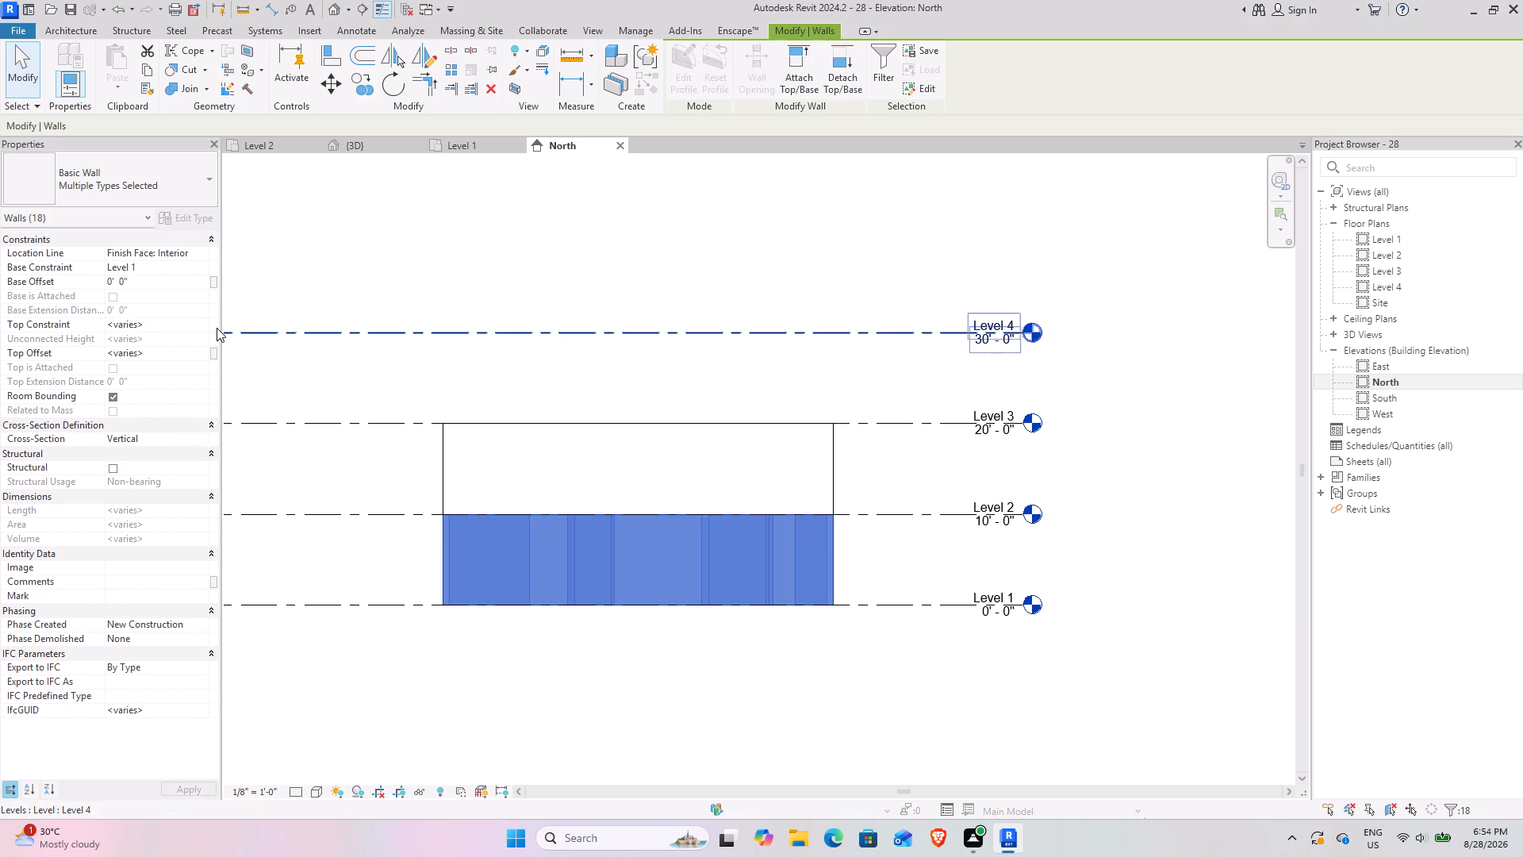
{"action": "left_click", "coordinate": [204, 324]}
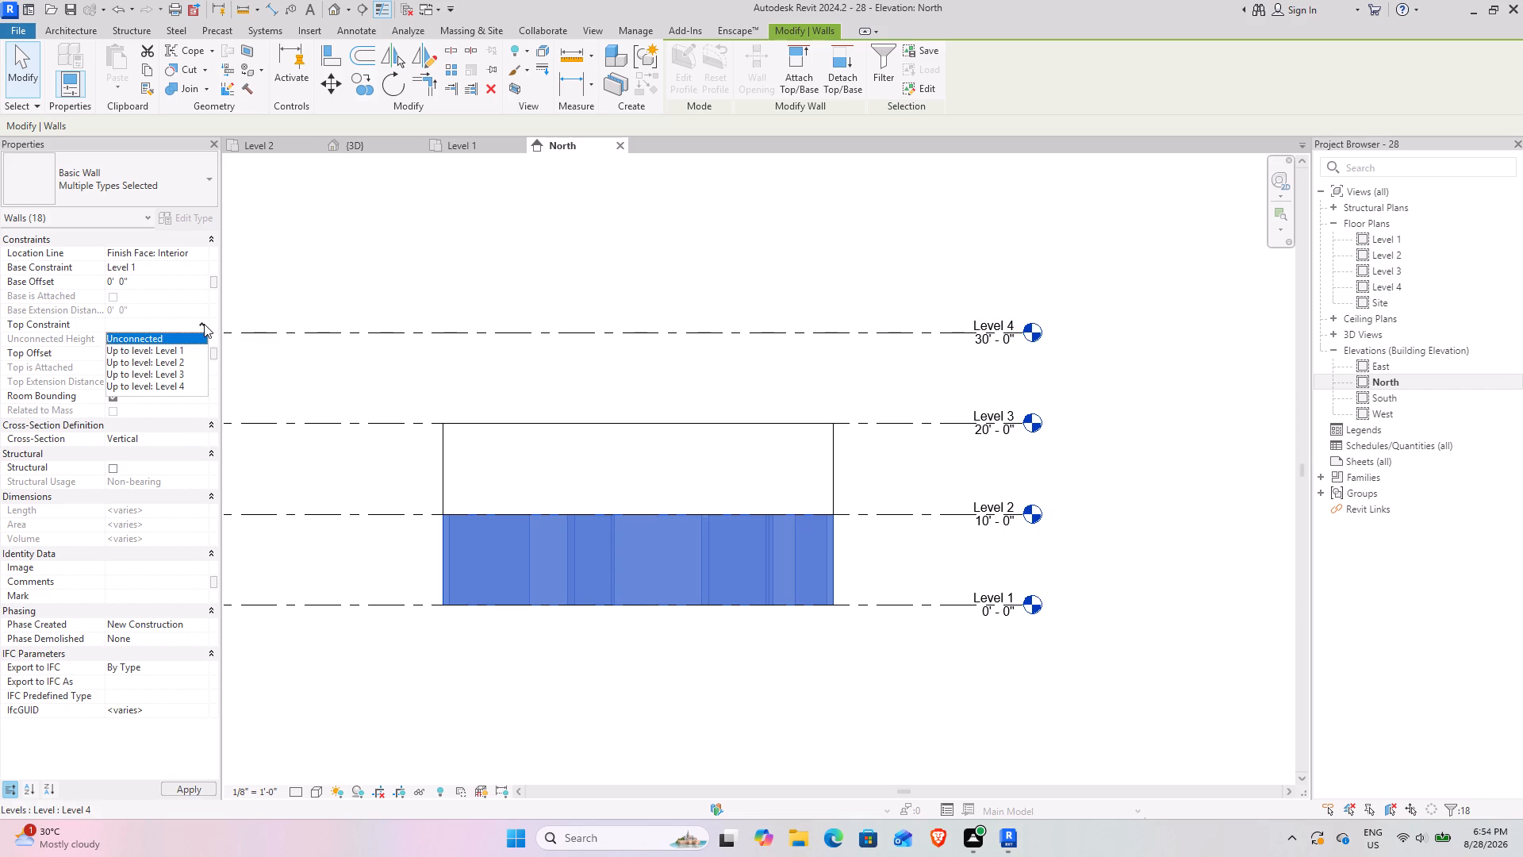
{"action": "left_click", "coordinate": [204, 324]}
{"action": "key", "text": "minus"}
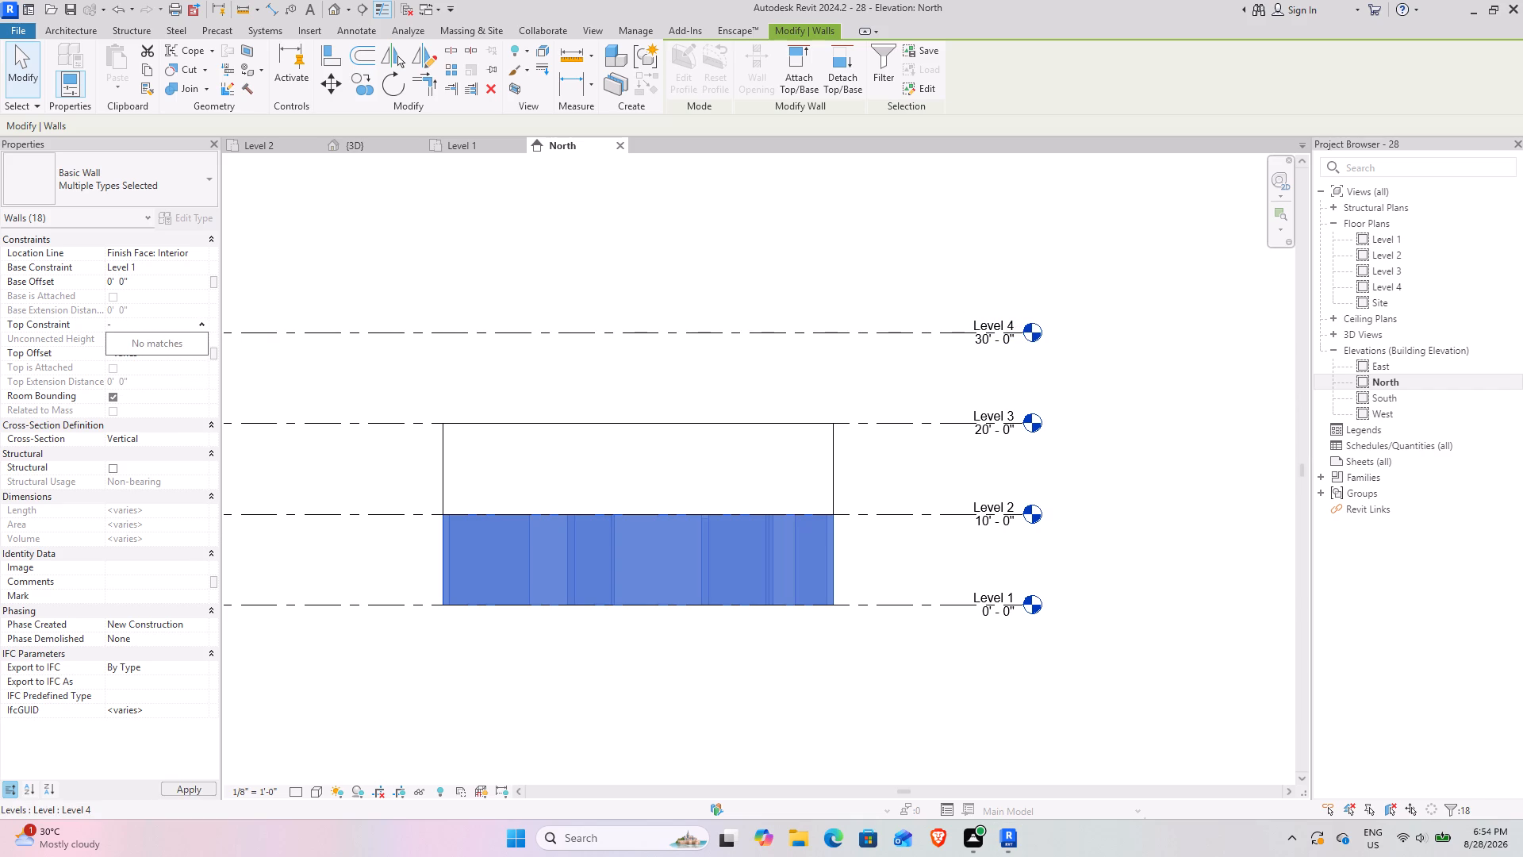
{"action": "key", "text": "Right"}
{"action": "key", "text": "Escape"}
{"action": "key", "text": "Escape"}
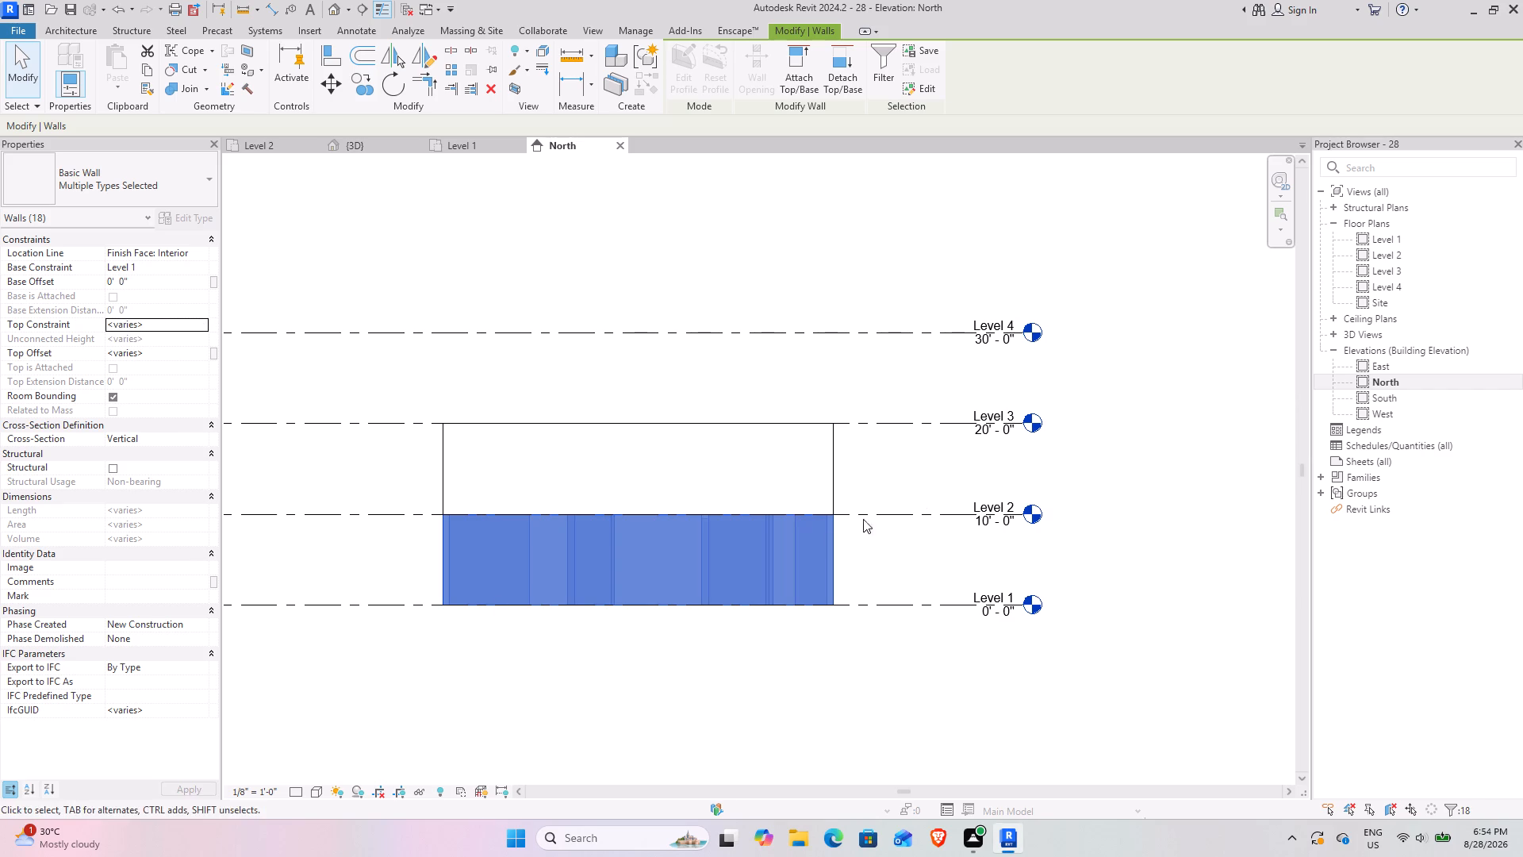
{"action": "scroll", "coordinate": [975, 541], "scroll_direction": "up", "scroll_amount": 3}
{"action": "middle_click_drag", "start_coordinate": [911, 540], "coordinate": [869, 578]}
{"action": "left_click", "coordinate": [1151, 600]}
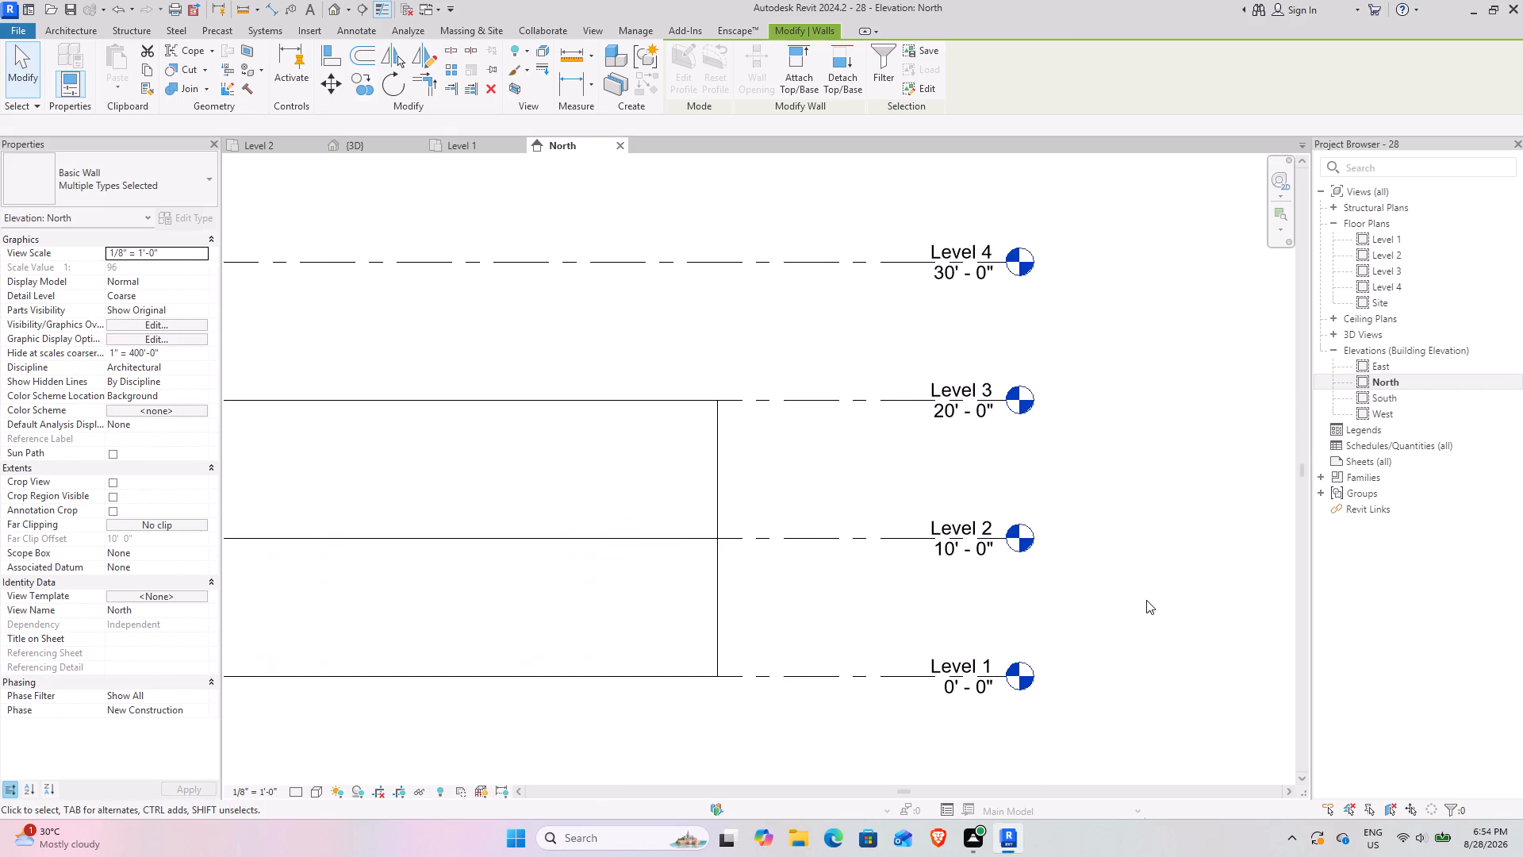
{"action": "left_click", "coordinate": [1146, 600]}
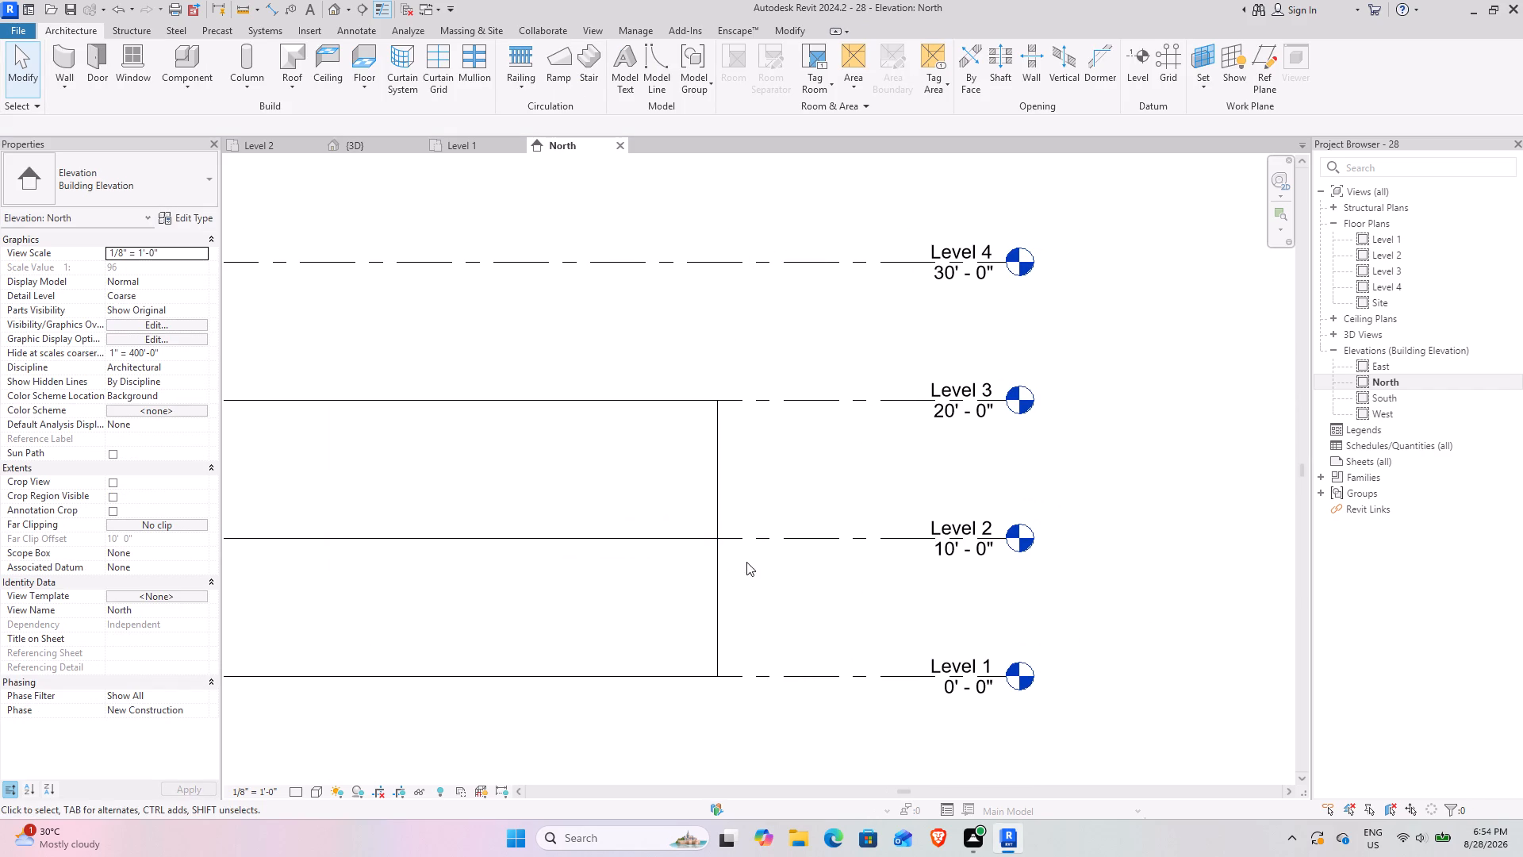
In the North elevation, add levels 9' 6" above Level 1 and above Level 2 by picking their lines with the Level tool.
{"action": "scroll", "coordinate": [746, 551], "scroll_direction": "down", "scroll_amount": 1}
{"action": "middle_click_drag", "start_coordinate": [748, 551], "coordinate": [818, 536]}
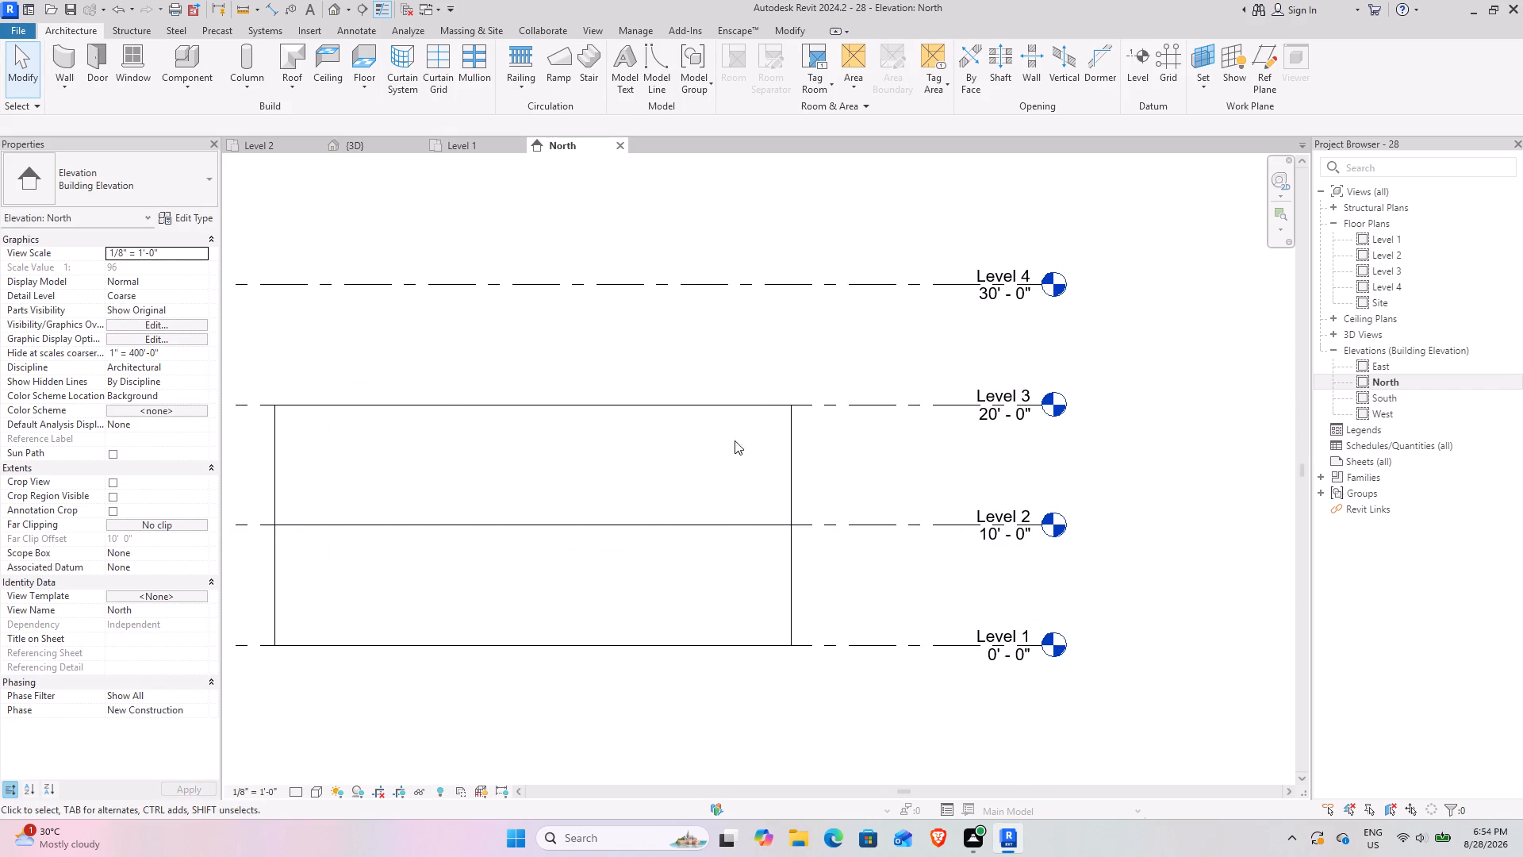
{"action": "left_click", "coordinate": [874, 666]}
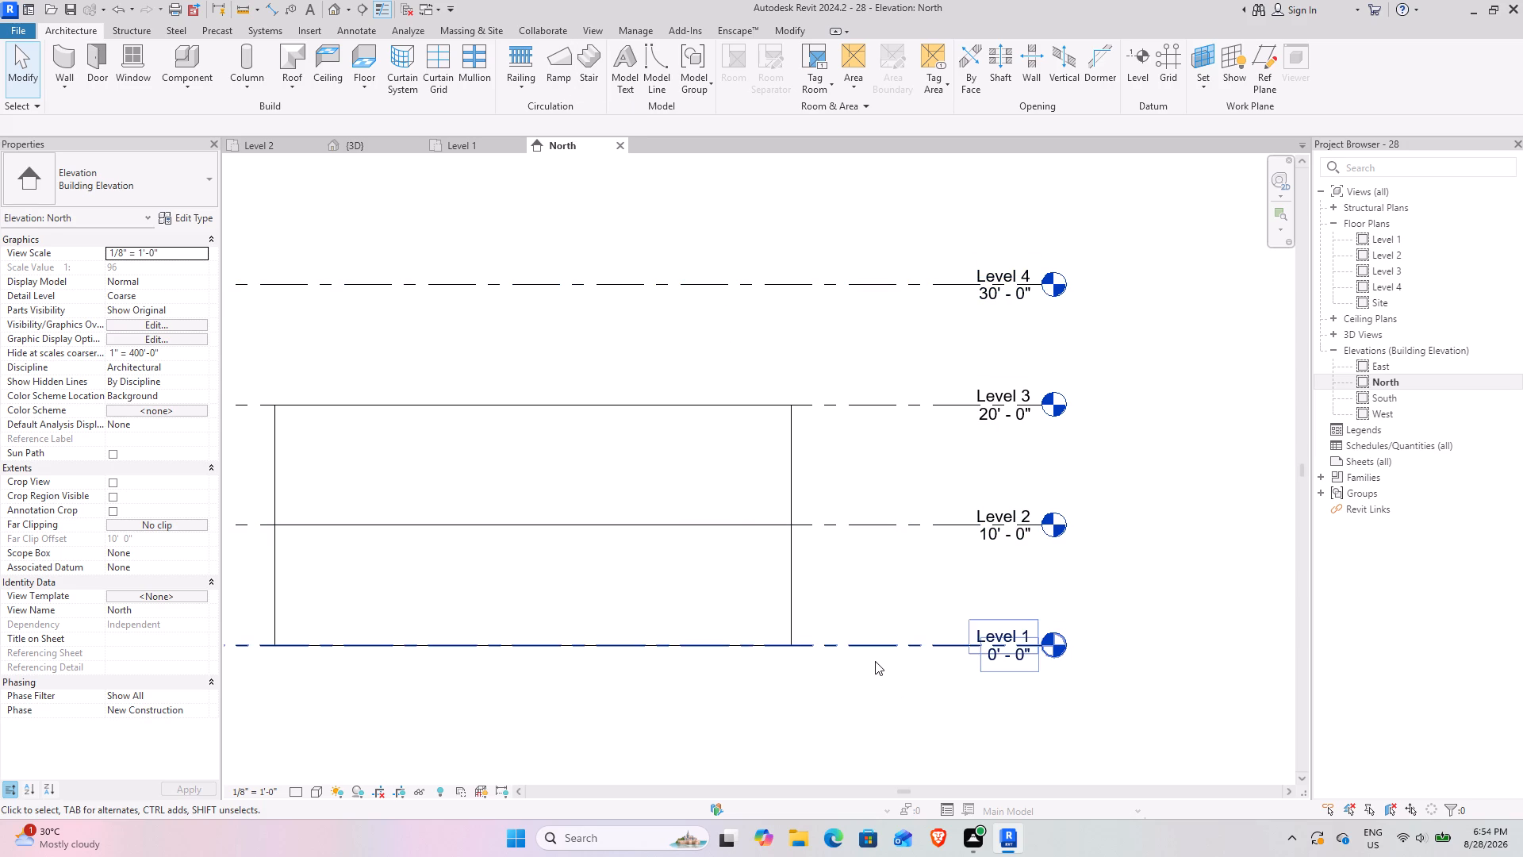
{"action": "left_click", "coordinate": [877, 659]}
{"action": "left_click", "coordinate": [879, 653]}
{"action": "left_click", "coordinate": [646, 82]}
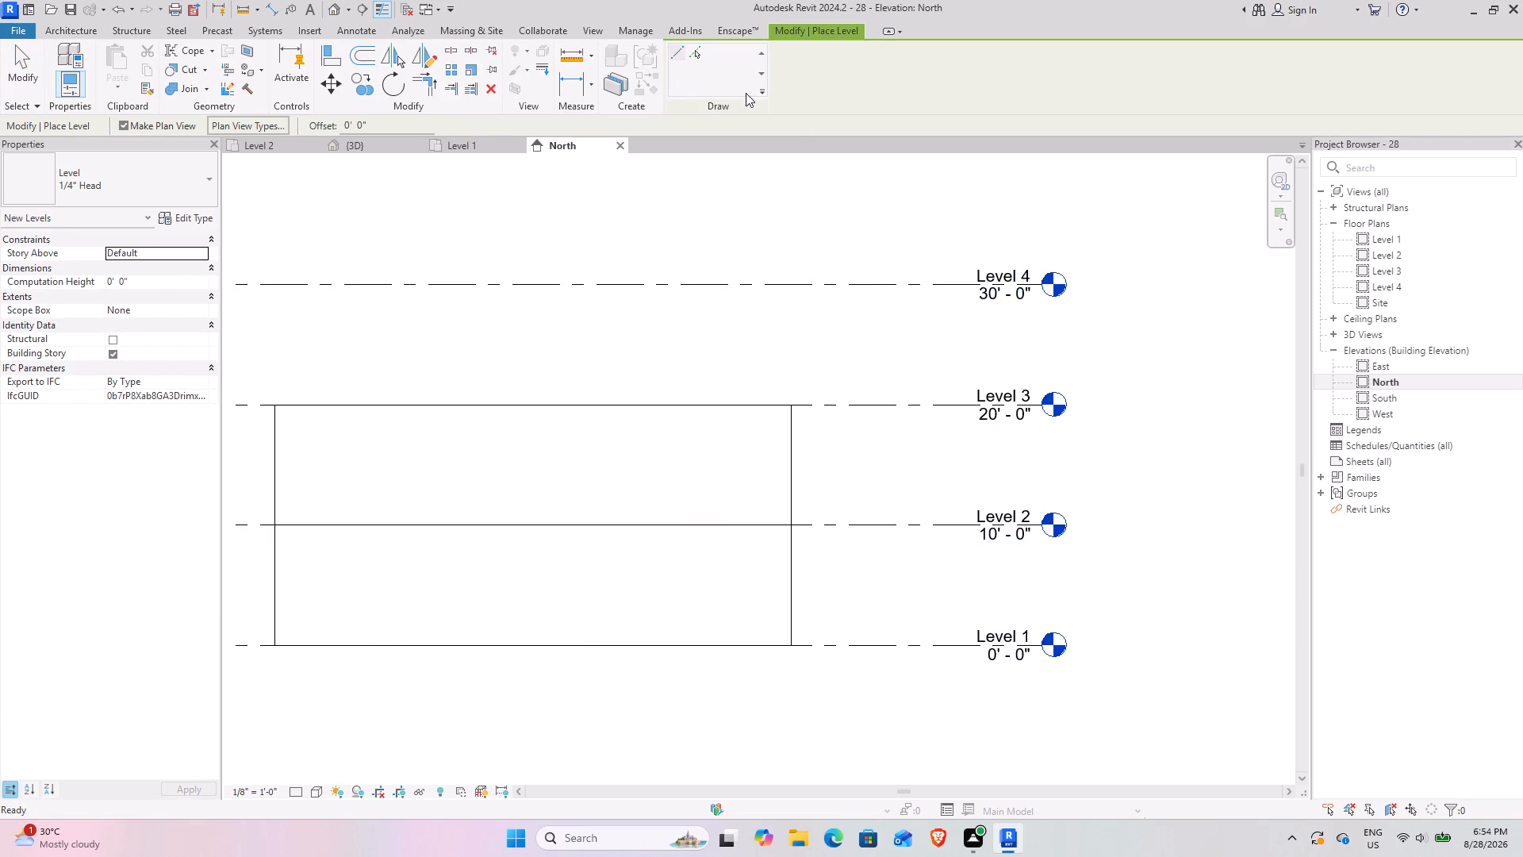
{"action": "left_click", "coordinate": [700, 58]}
{"action": "left_click_drag", "start_coordinate": [424, 126], "coordinate": [293, 129]}
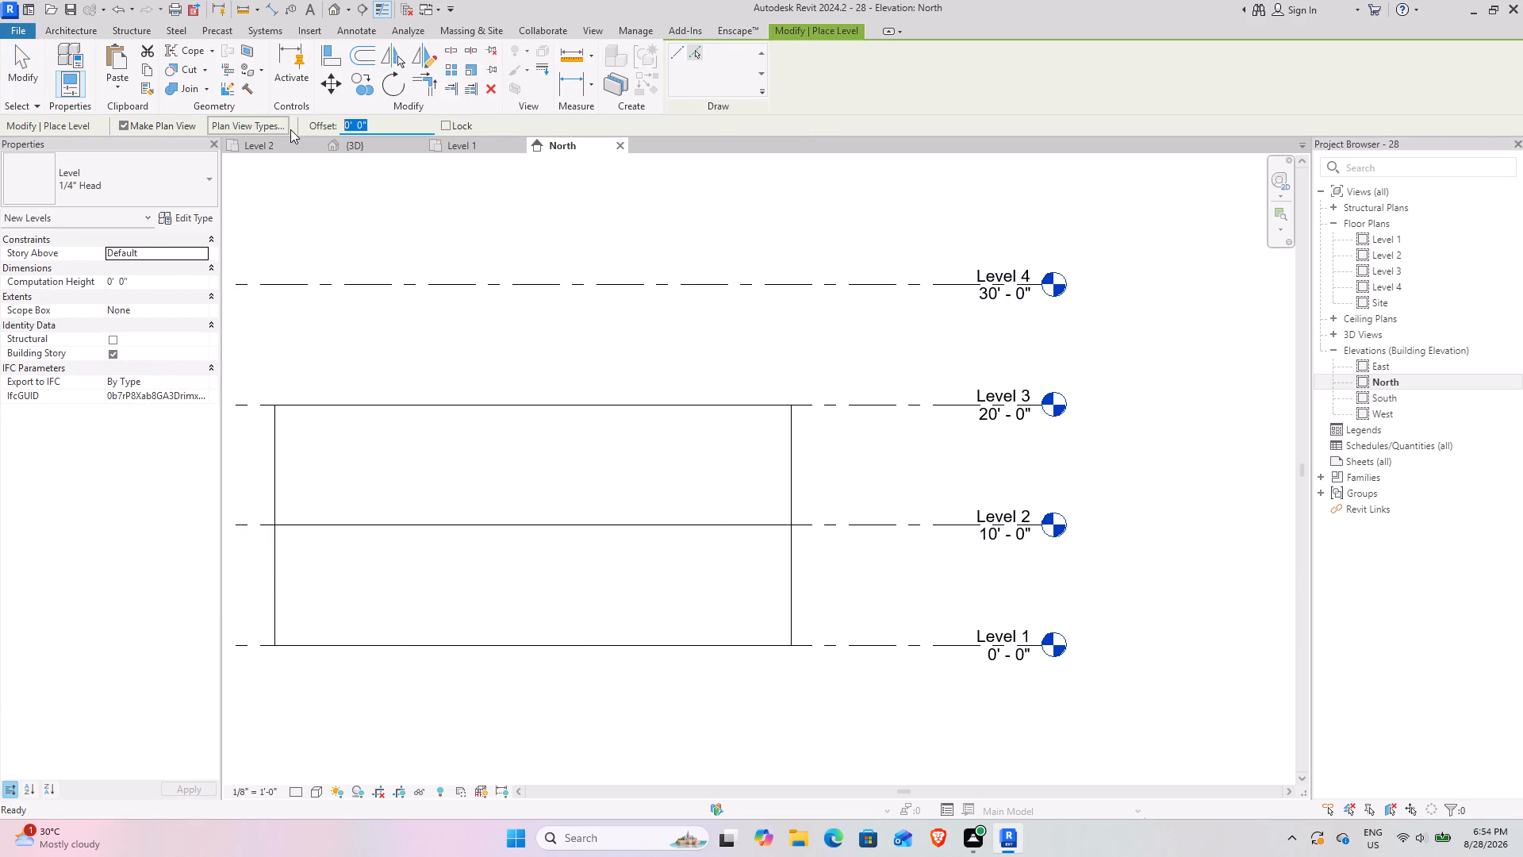
{"action": "key", "text": "Page_Up"}
{"action": "key", "text": "apostrophe"}
{"action": "key", "text": "Right"}
{"action": "key", "text": "shift+quotedbl"}
{"action": "key", "text": "Return"}
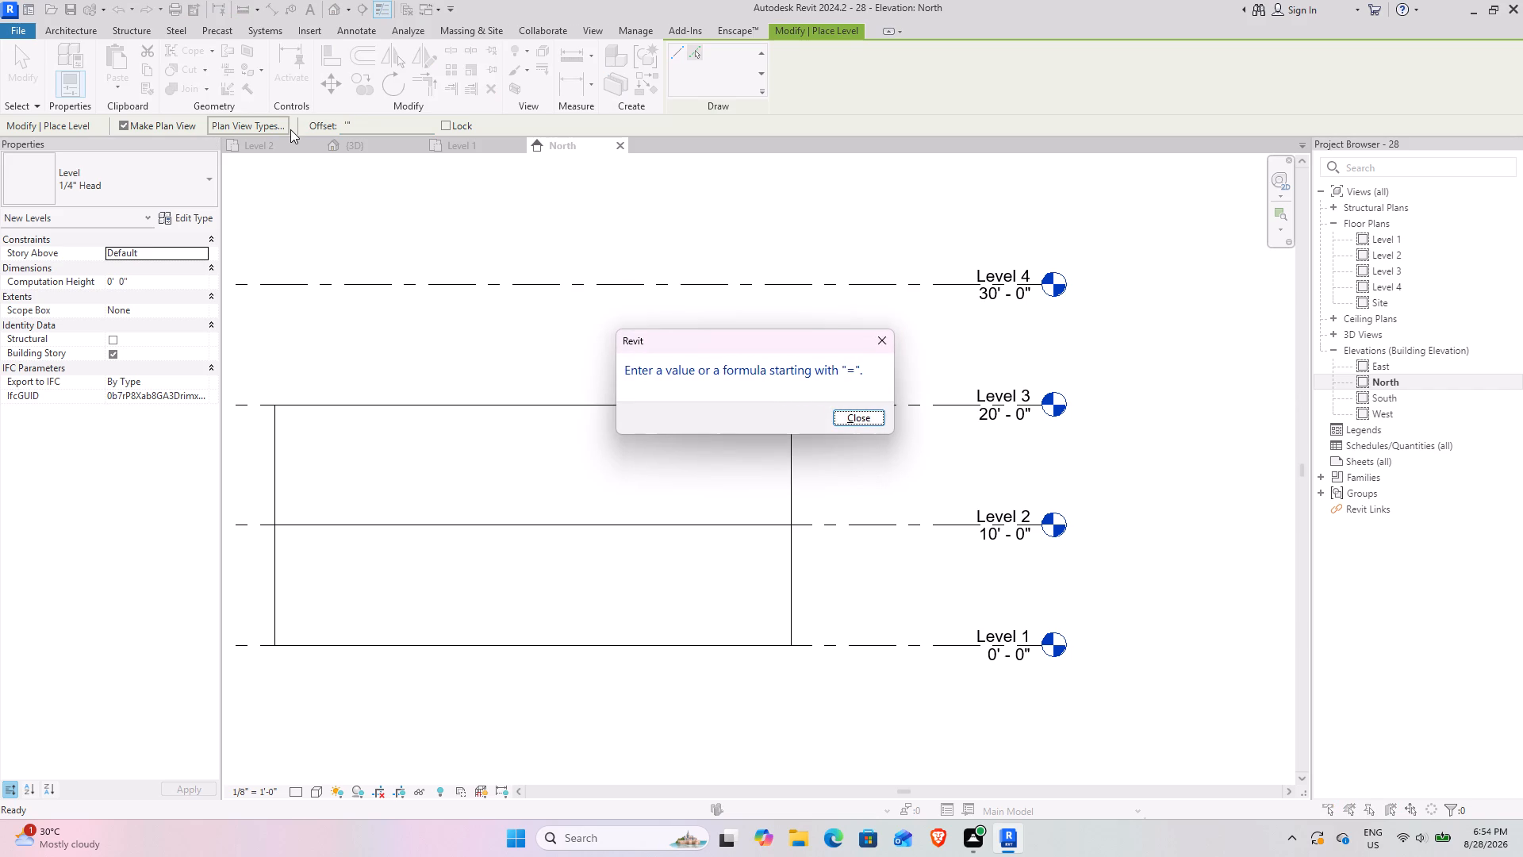
{"action": "left_click", "coordinate": [862, 417]}
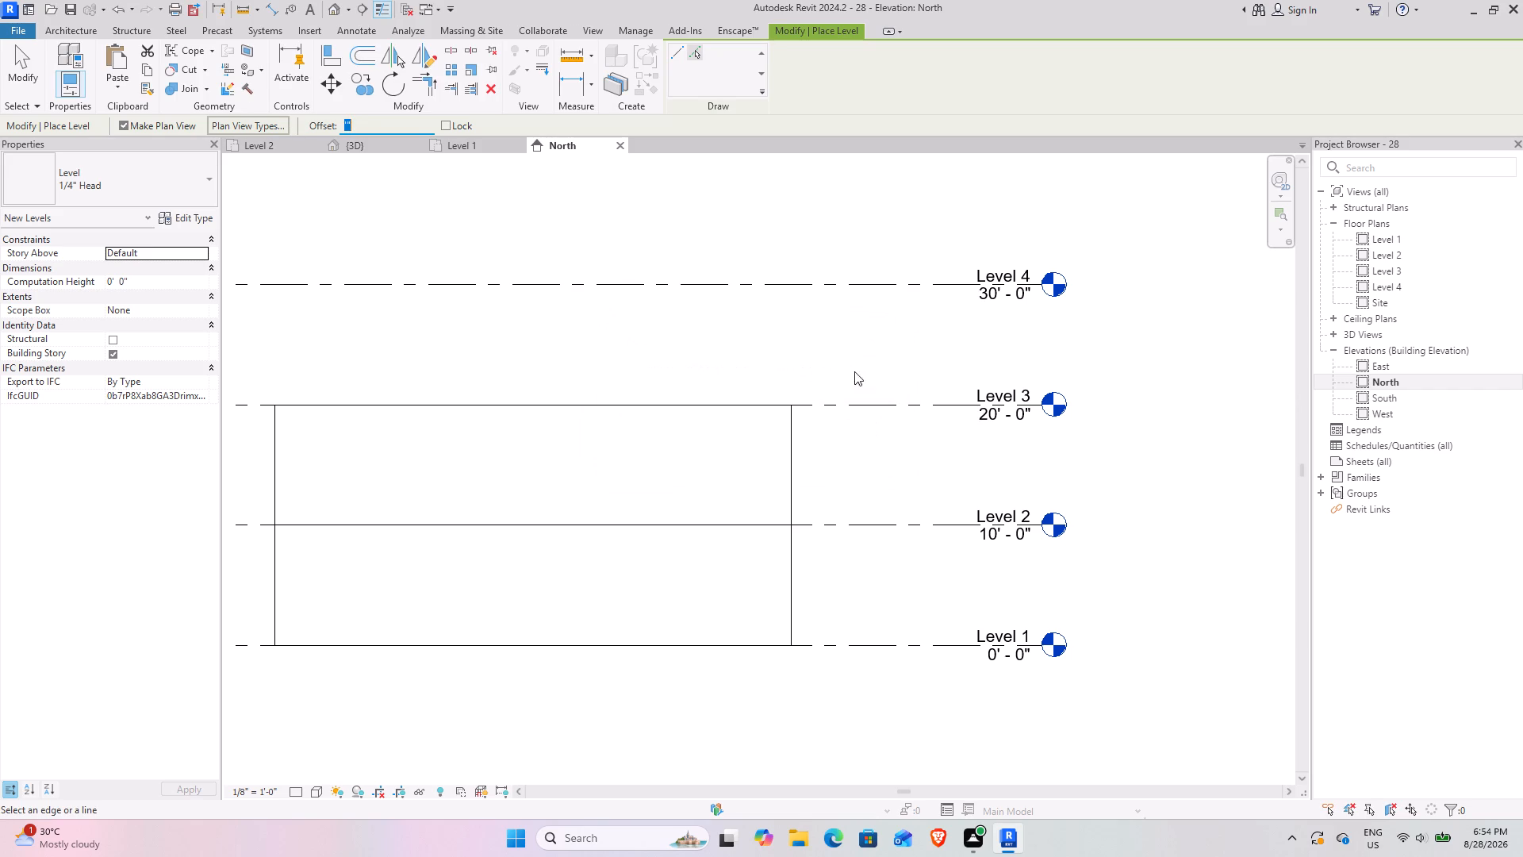
{"action": "left_click", "coordinate": [365, 125]}
{"action": "key", "text": "BackSpace"}
{"action": "key", "text": "BackSpace"}
{"action": "key", "text": "9"}
{"action": "type", "text": "'6"}
{"action": "key", "text": "Return"}
{"action": "left_click", "coordinate": [874, 645]}
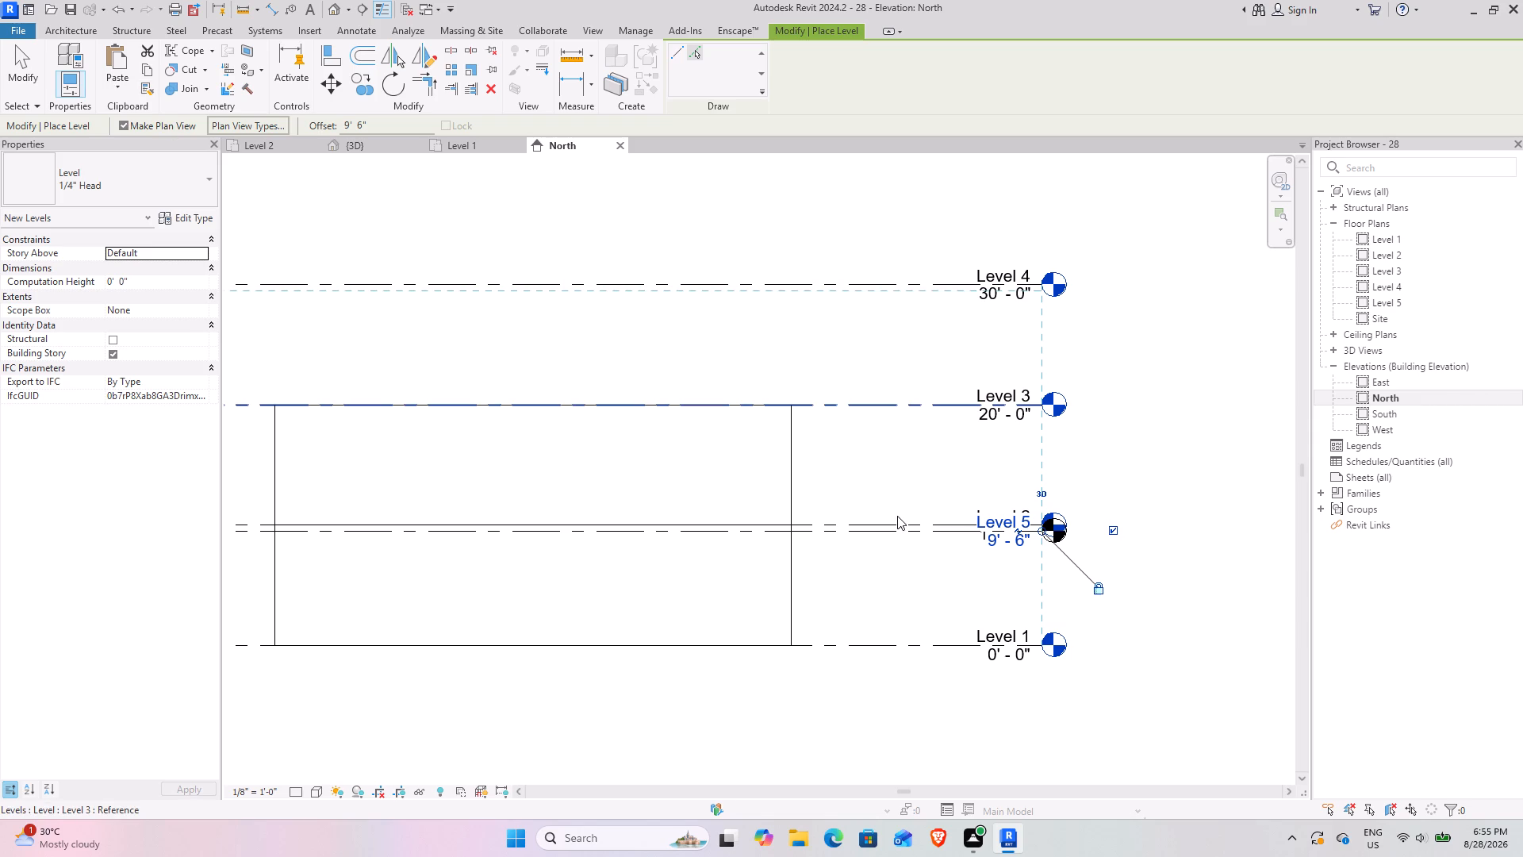
{"action": "left_click", "coordinate": [898, 524]}
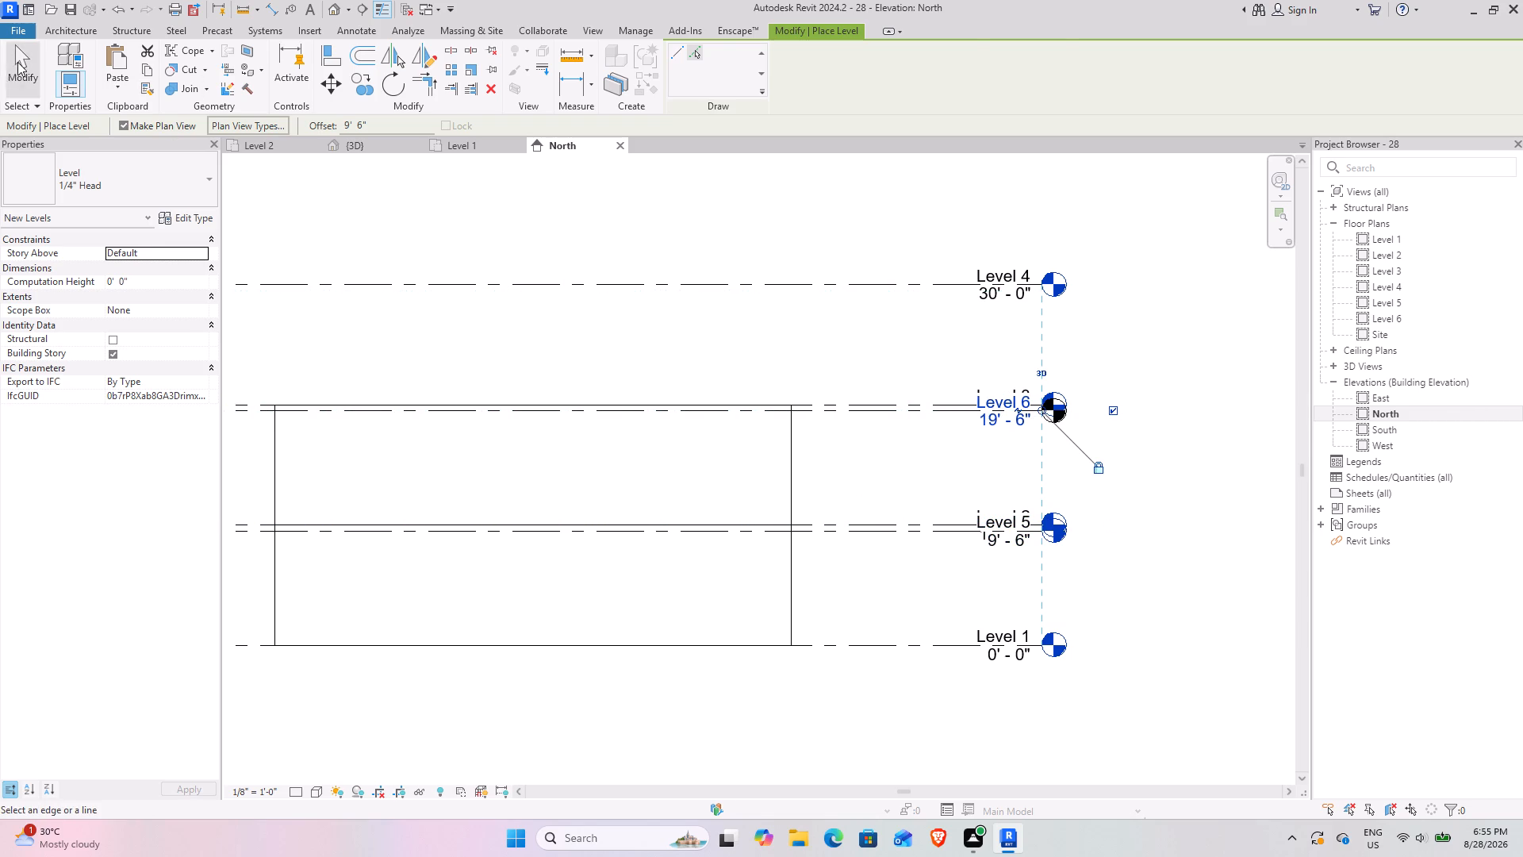
{"action": "left_click", "coordinate": [17, 62]}
{"action": "left_click_drag", "start_coordinate": [863, 607], "coordinate": [813, 598]}
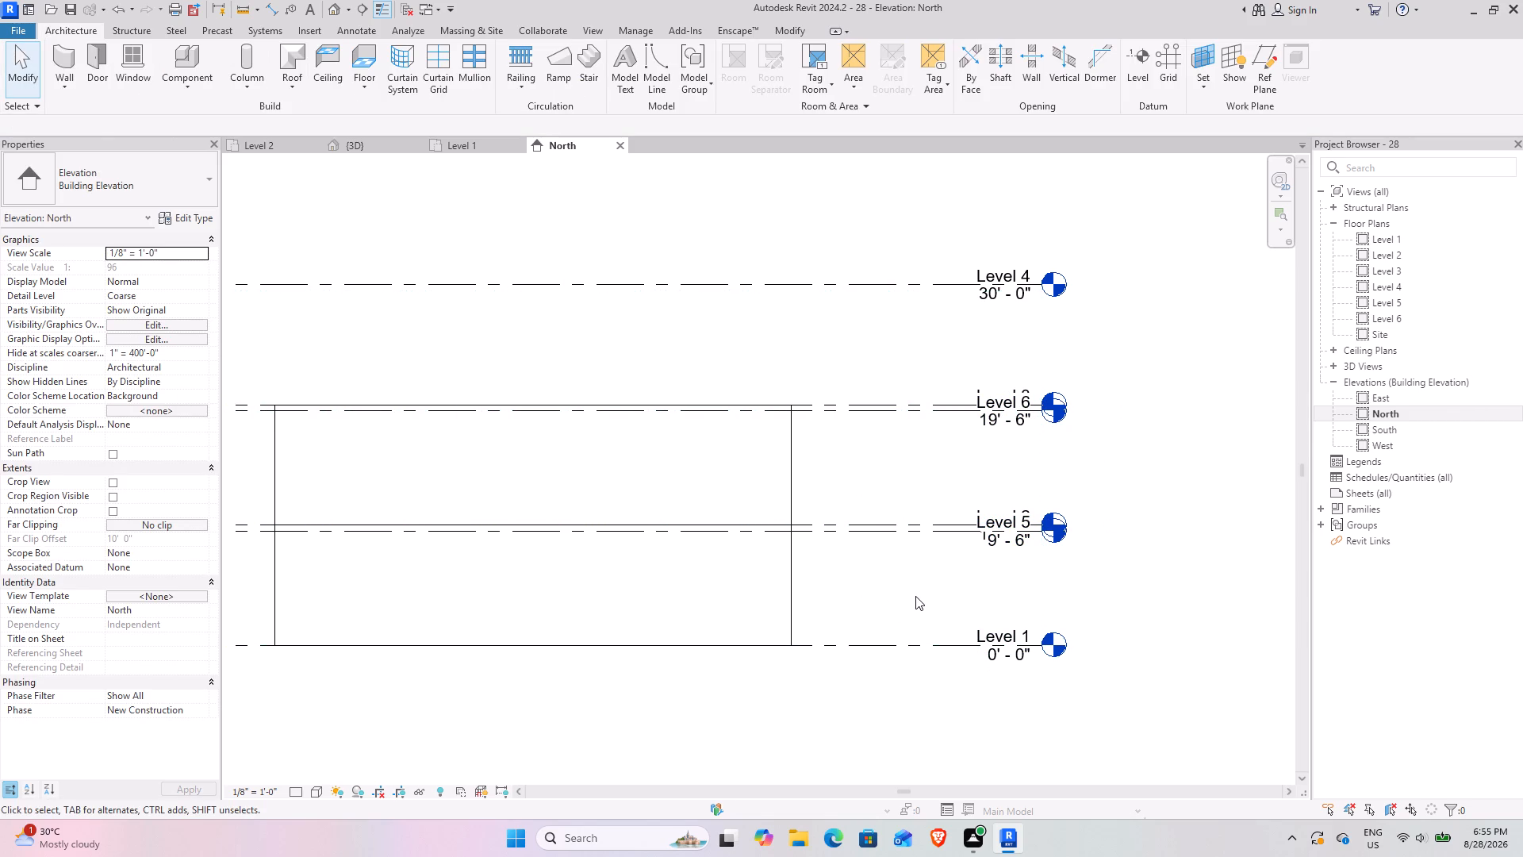
{"action": "left_click", "coordinate": [915, 596]}
Rename the new level at 9' 6" as 1 slab level.
{"action": "scroll", "coordinate": [1022, 502], "scroll_direction": "up", "scroll_amount": 7}
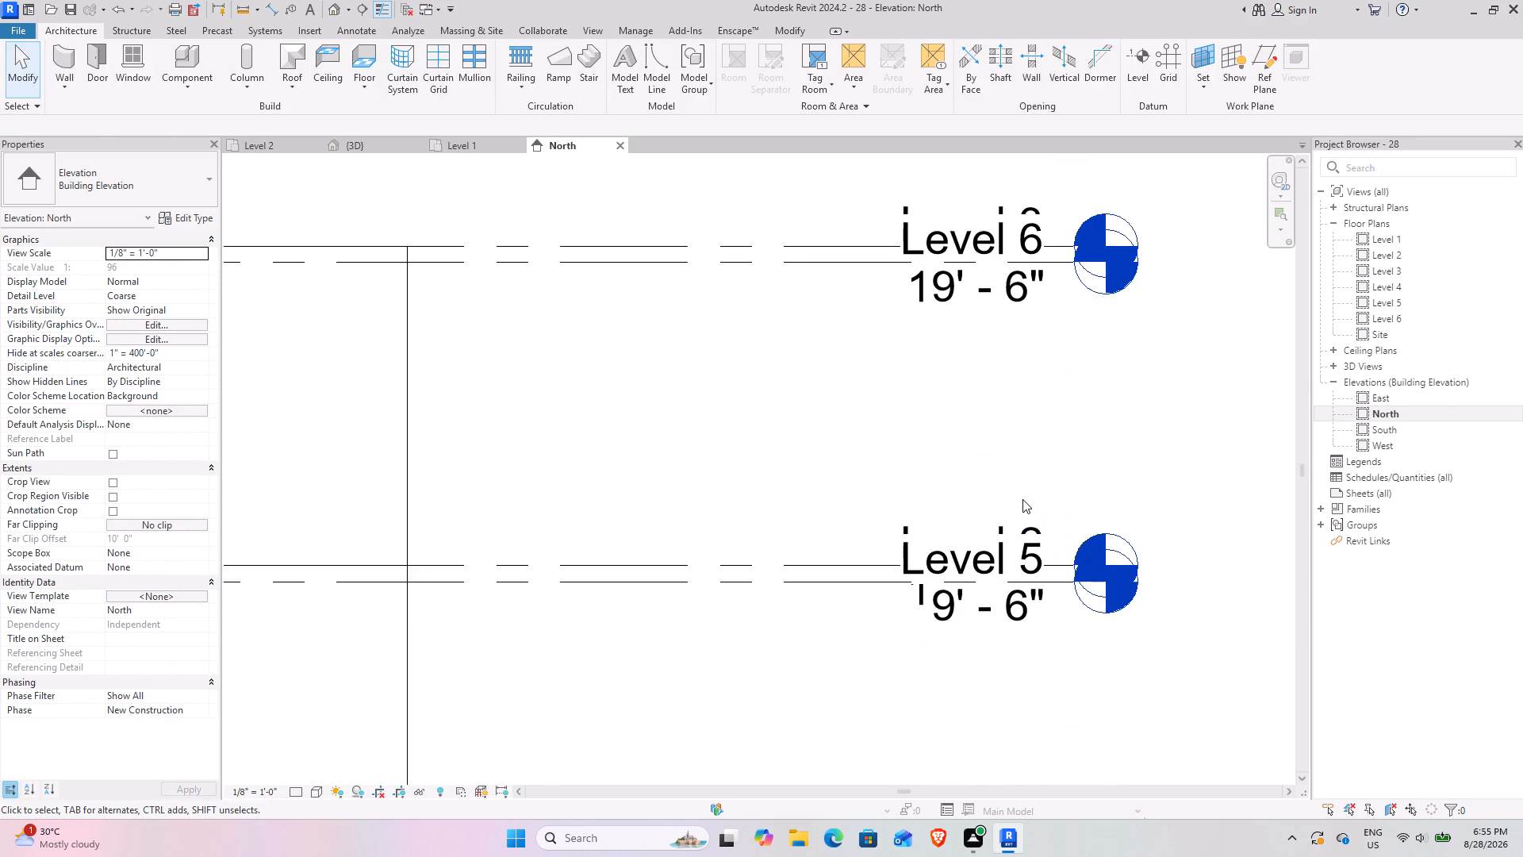
{"action": "scroll", "coordinate": [1022, 499], "scroll_direction": "down", "scroll_amount": 4}
{"action": "middle_click_drag", "start_coordinate": [848, 636], "coordinate": [907, 644]}
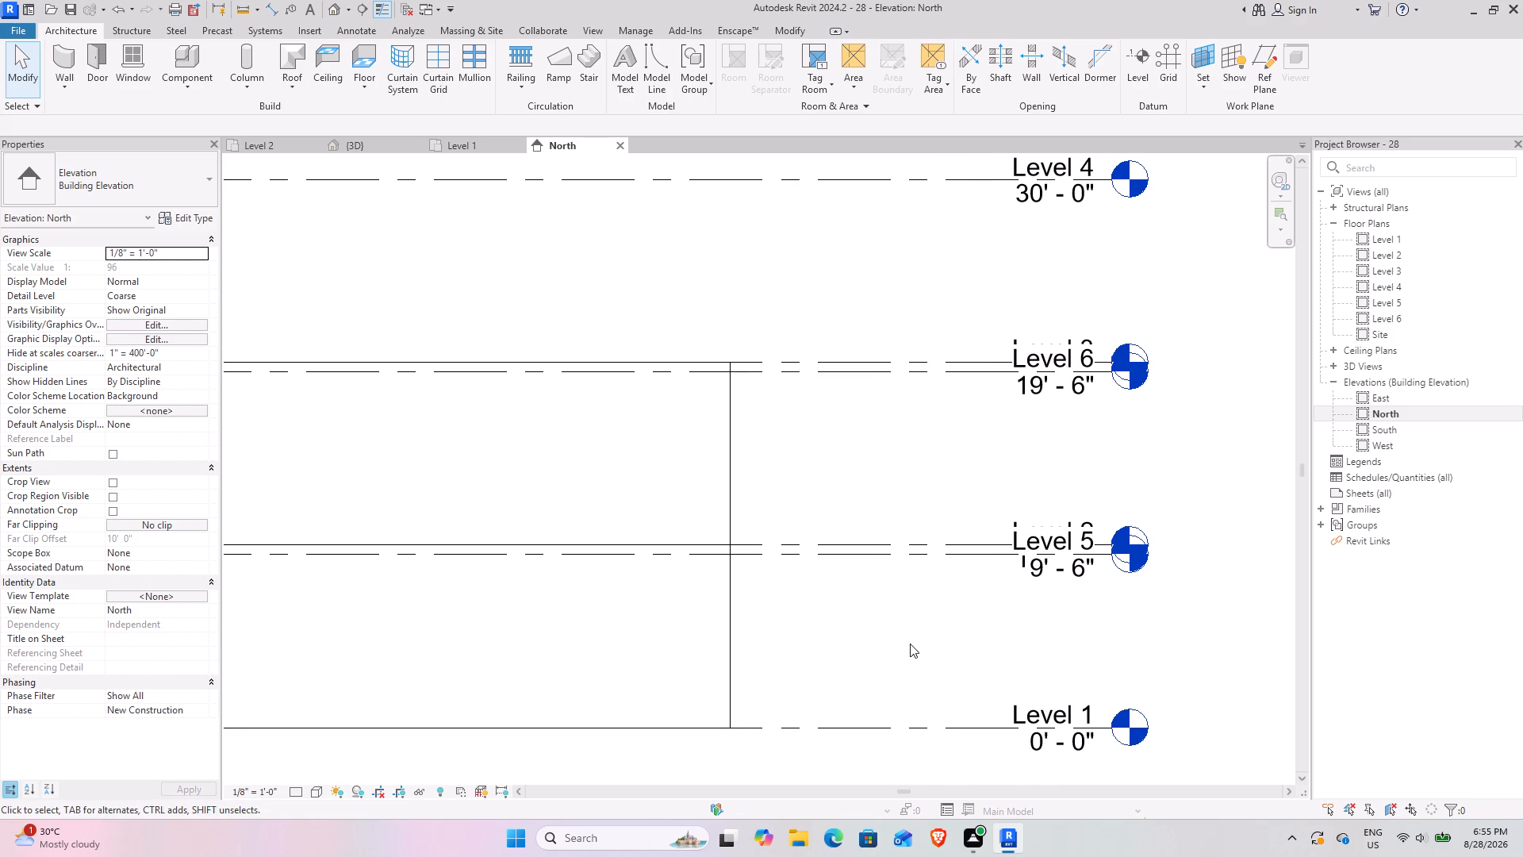
{"action": "scroll", "coordinate": [953, 599], "scroll_direction": "down", "scroll_amount": 1}
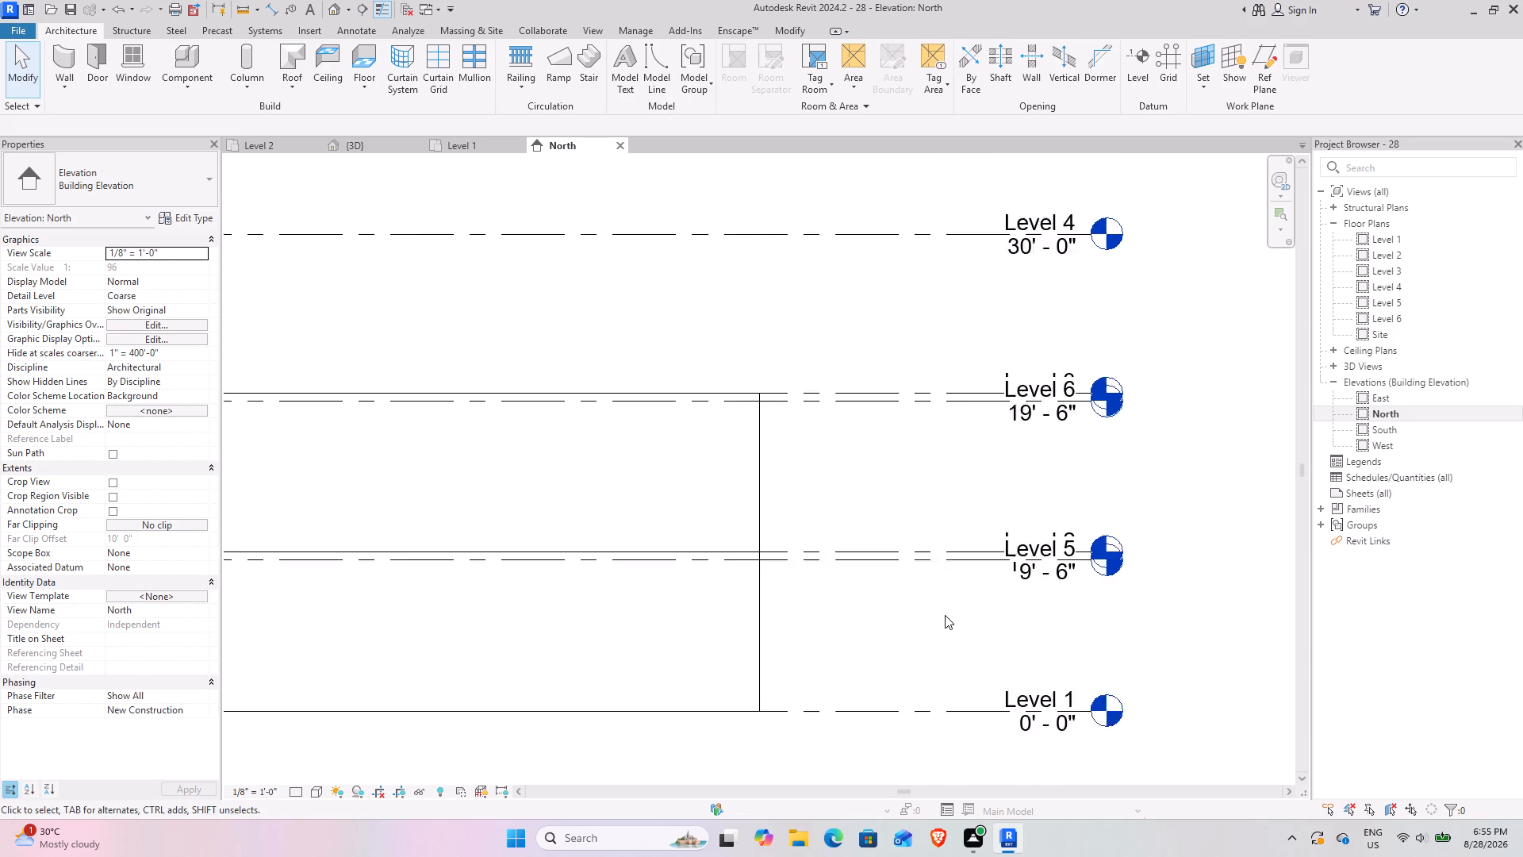
{"action": "scroll", "coordinate": [945, 615], "scroll_direction": "down", "scroll_amount": 1}
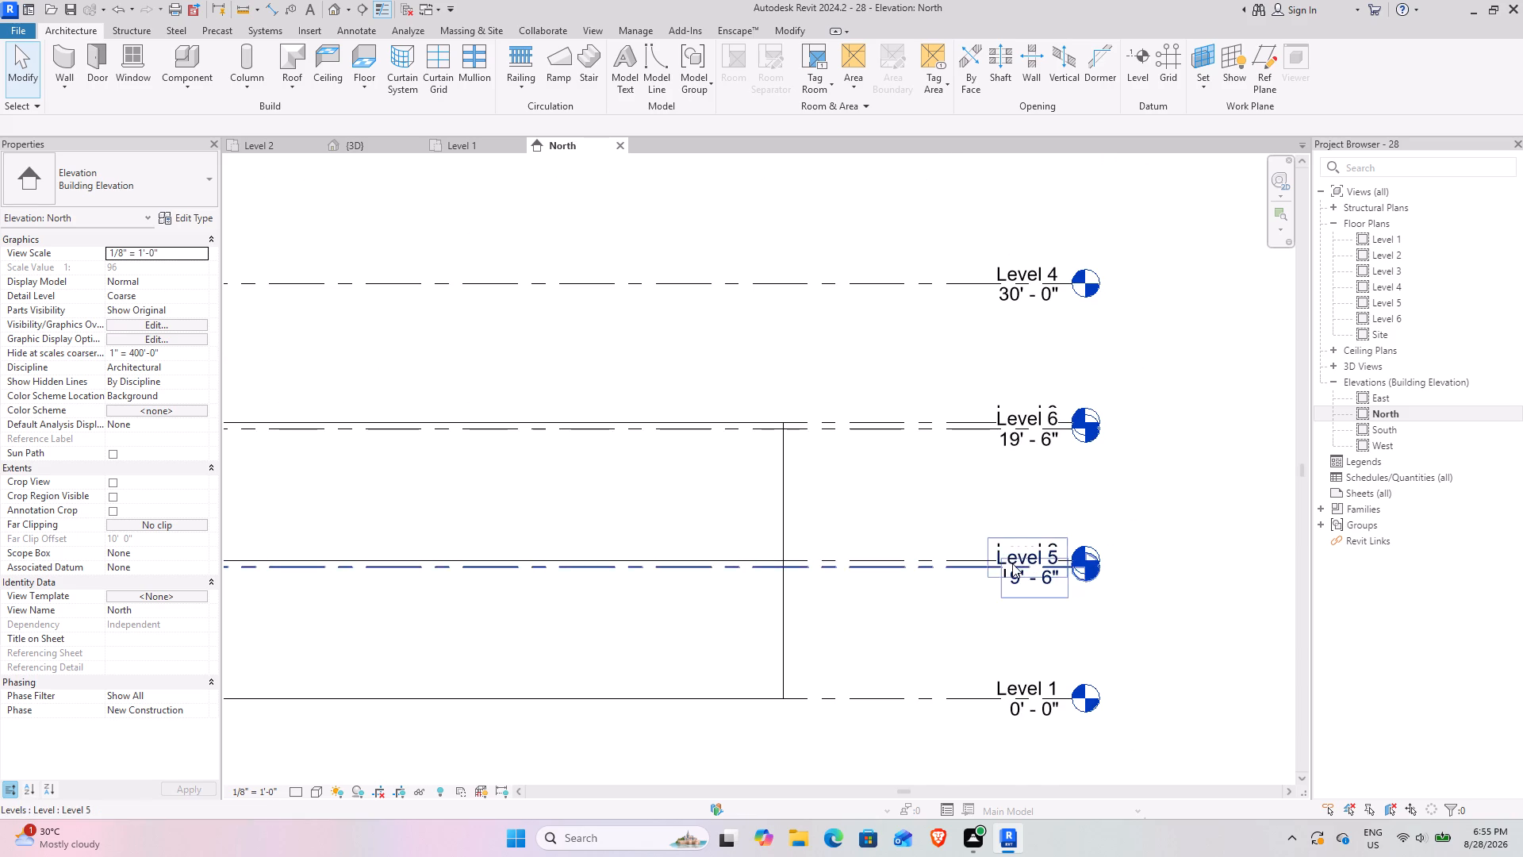
{"action": "left_click", "coordinate": [964, 563]}
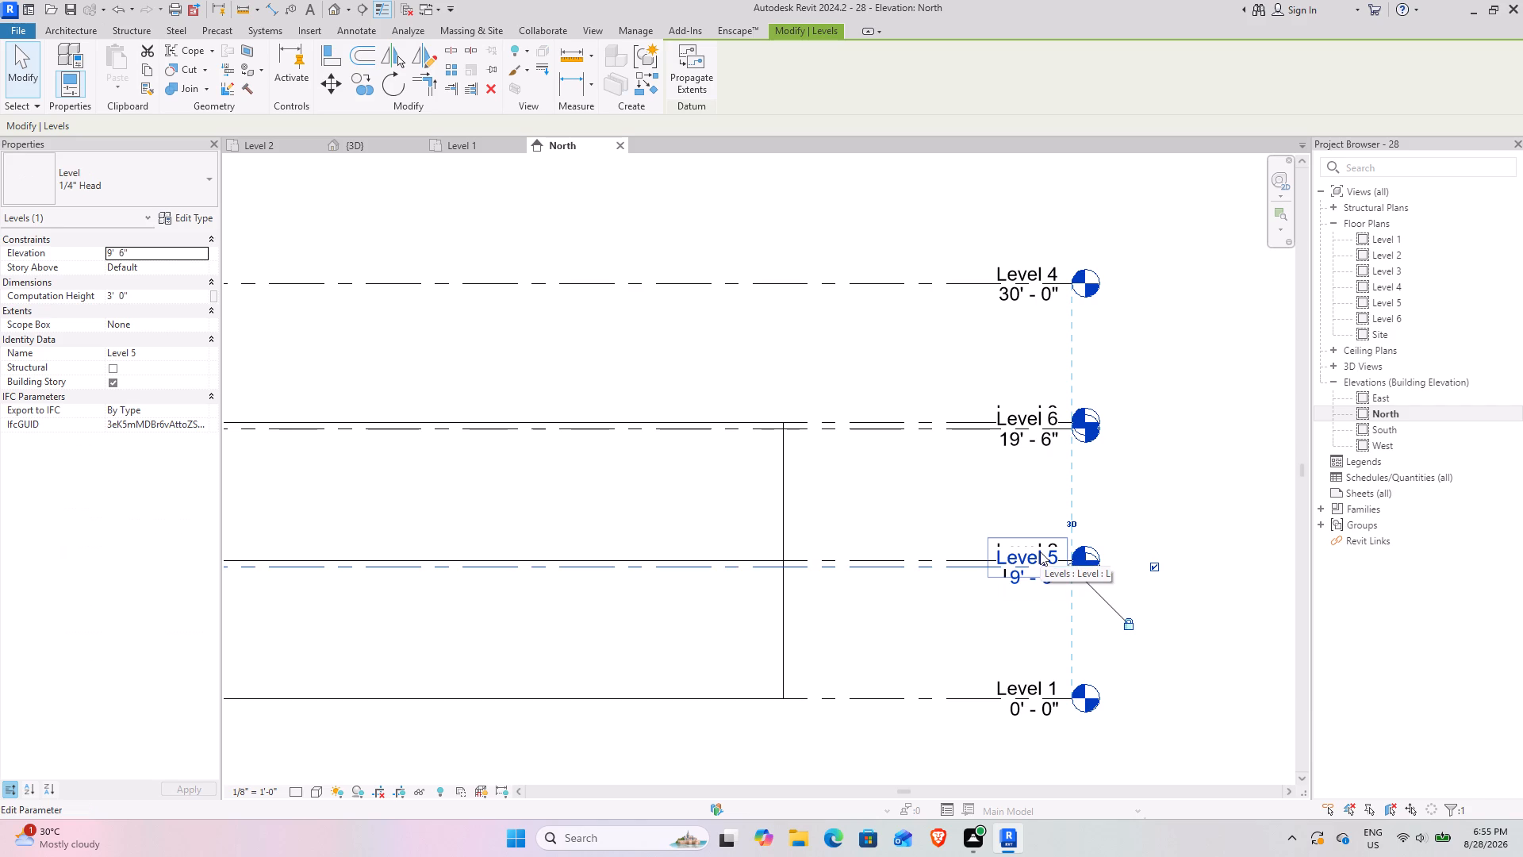
{"action": "left_click", "coordinate": [1040, 551]}
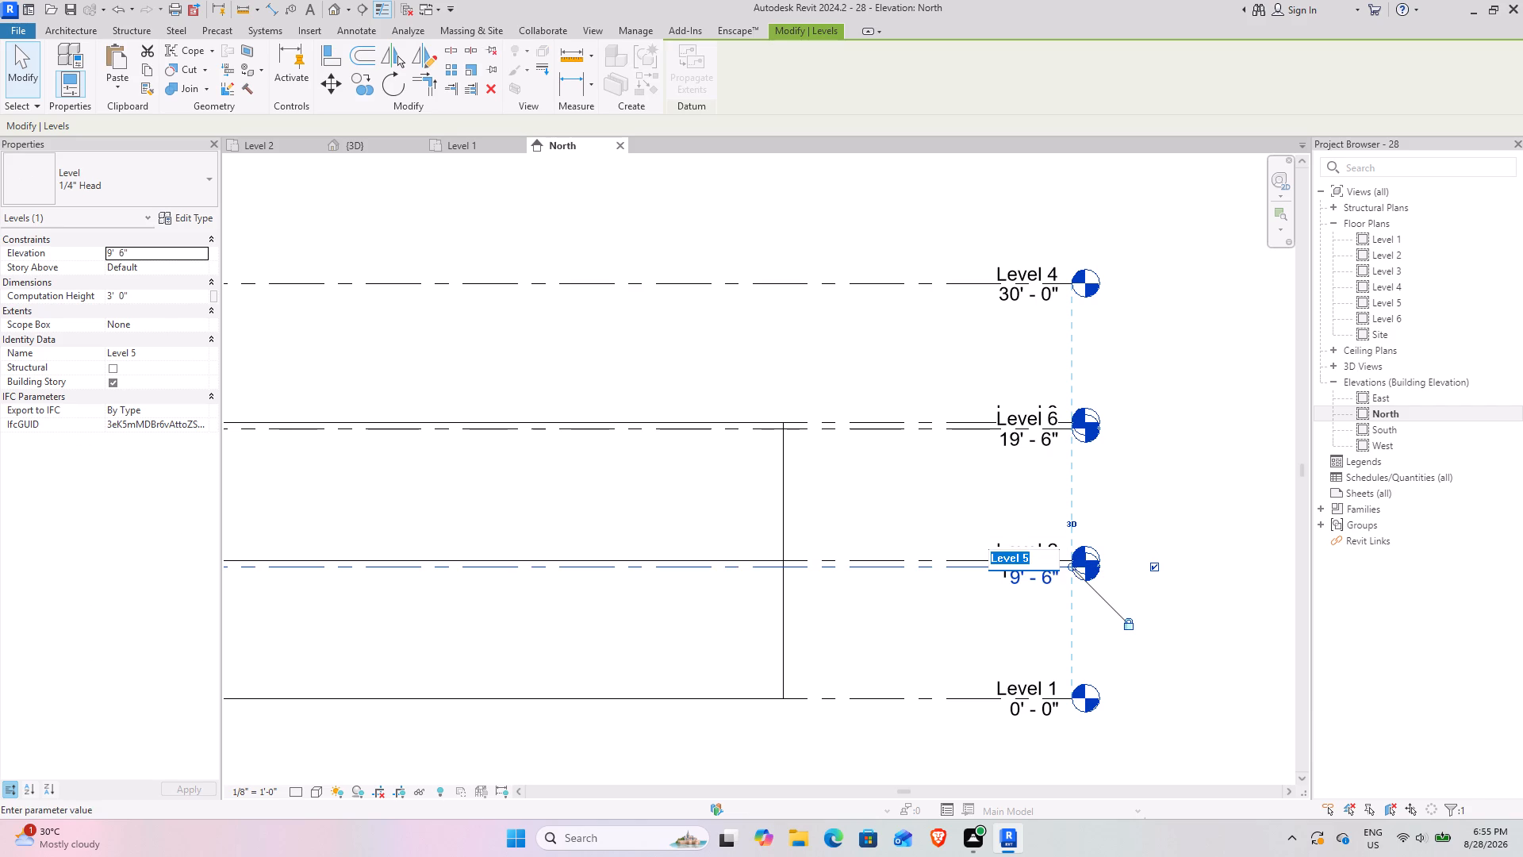
{"action": "type", "text": "1"}
{"action": "key", "text": "space"}
{"action": "type", "text": "slab le"}
{"action": "type", "text": "vel"}
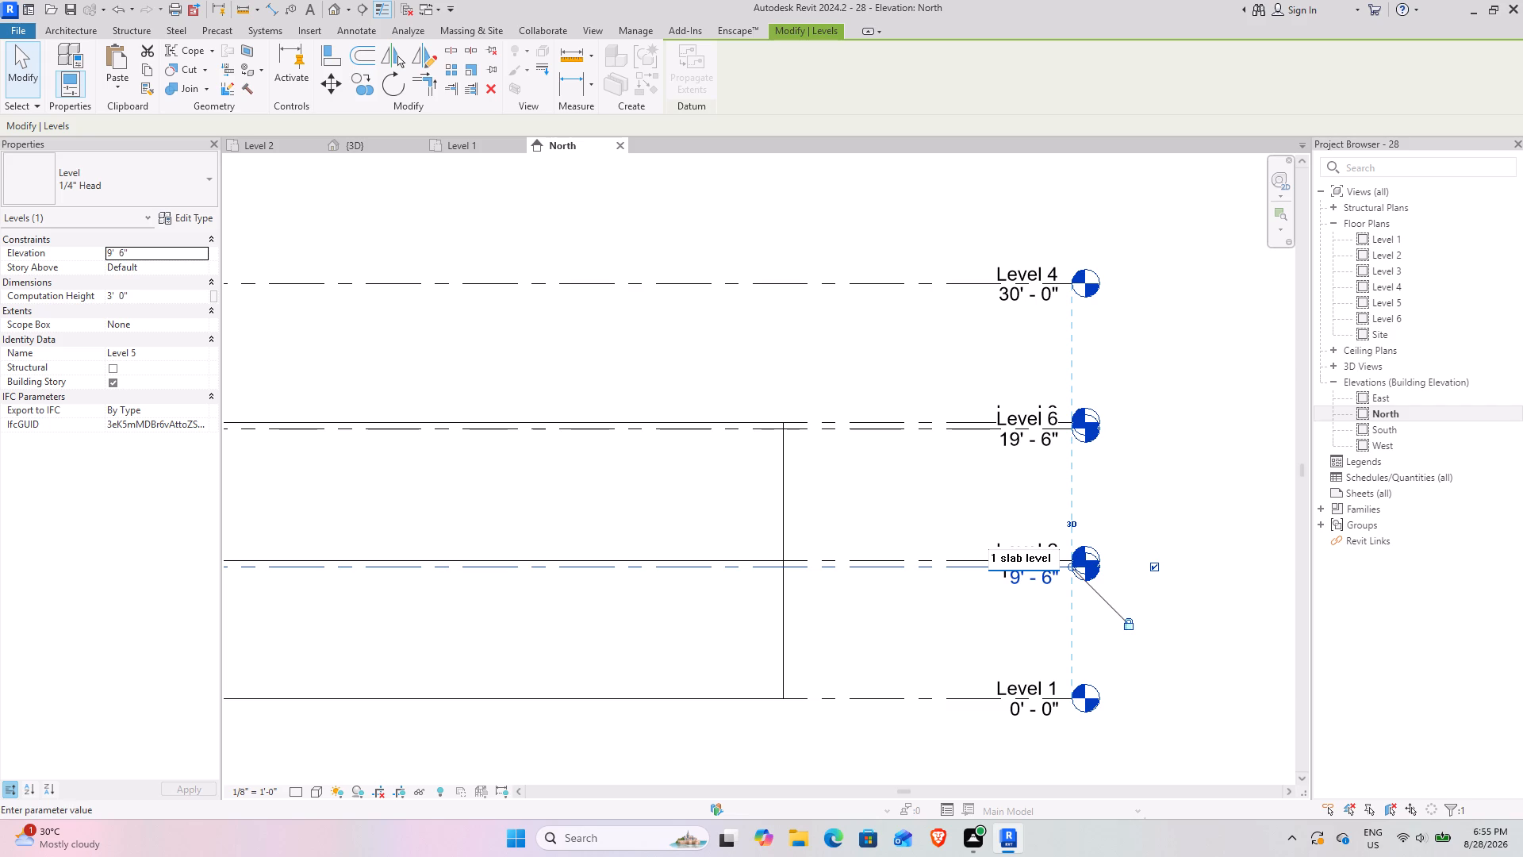
{"action": "left_click", "coordinate": [859, 471]}
{"action": "left_click", "coordinate": [821, 419]}
Select all the Level 1 walls together and set their top constraint to Up to level: 1 slab level.
{"action": "scroll", "coordinate": [798, 573], "scroll_direction": "down", "scroll_amount": 3}
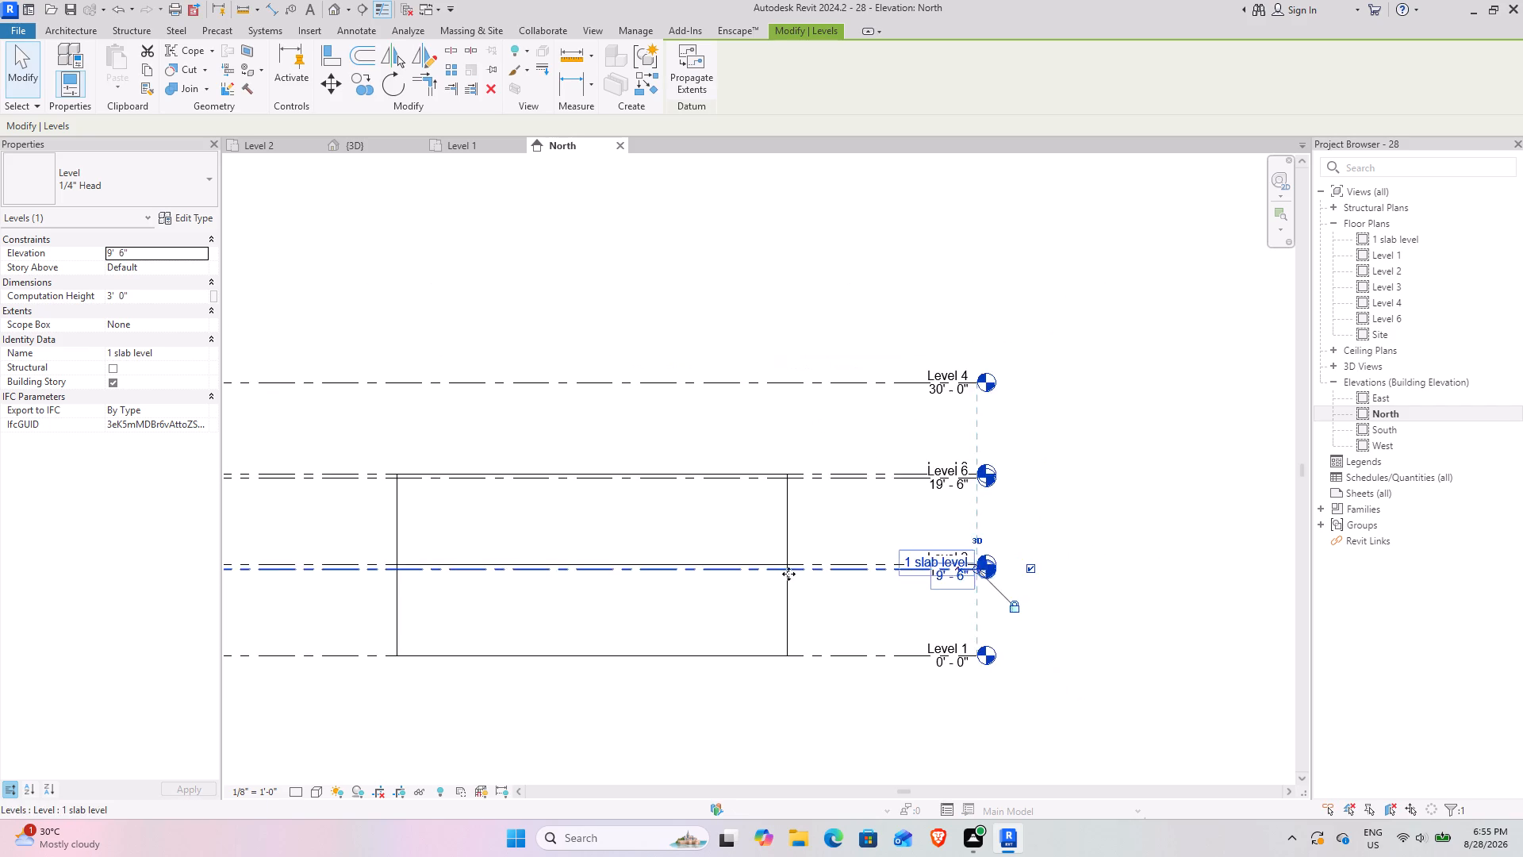
{"action": "middle_click_drag", "start_coordinate": [787, 572], "coordinate": [912, 555]}
{"action": "left_click", "coordinate": [976, 709]}
{"action": "left_click_drag", "start_coordinate": [974, 599], "coordinate": [685, 593]}
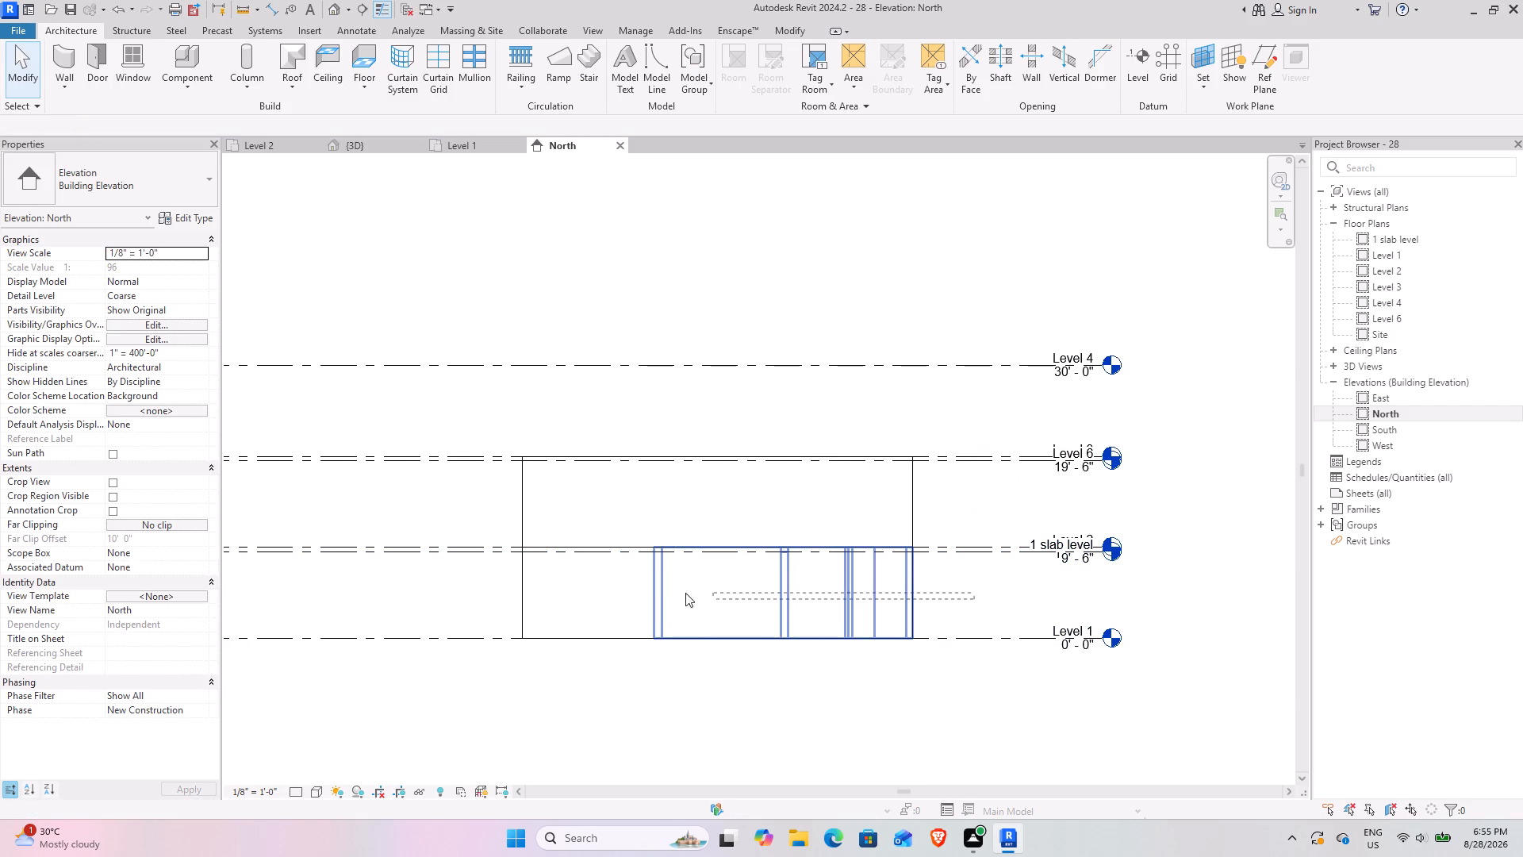
{"action": "left_click_drag", "start_coordinate": [685, 593], "coordinate": [464, 585]}
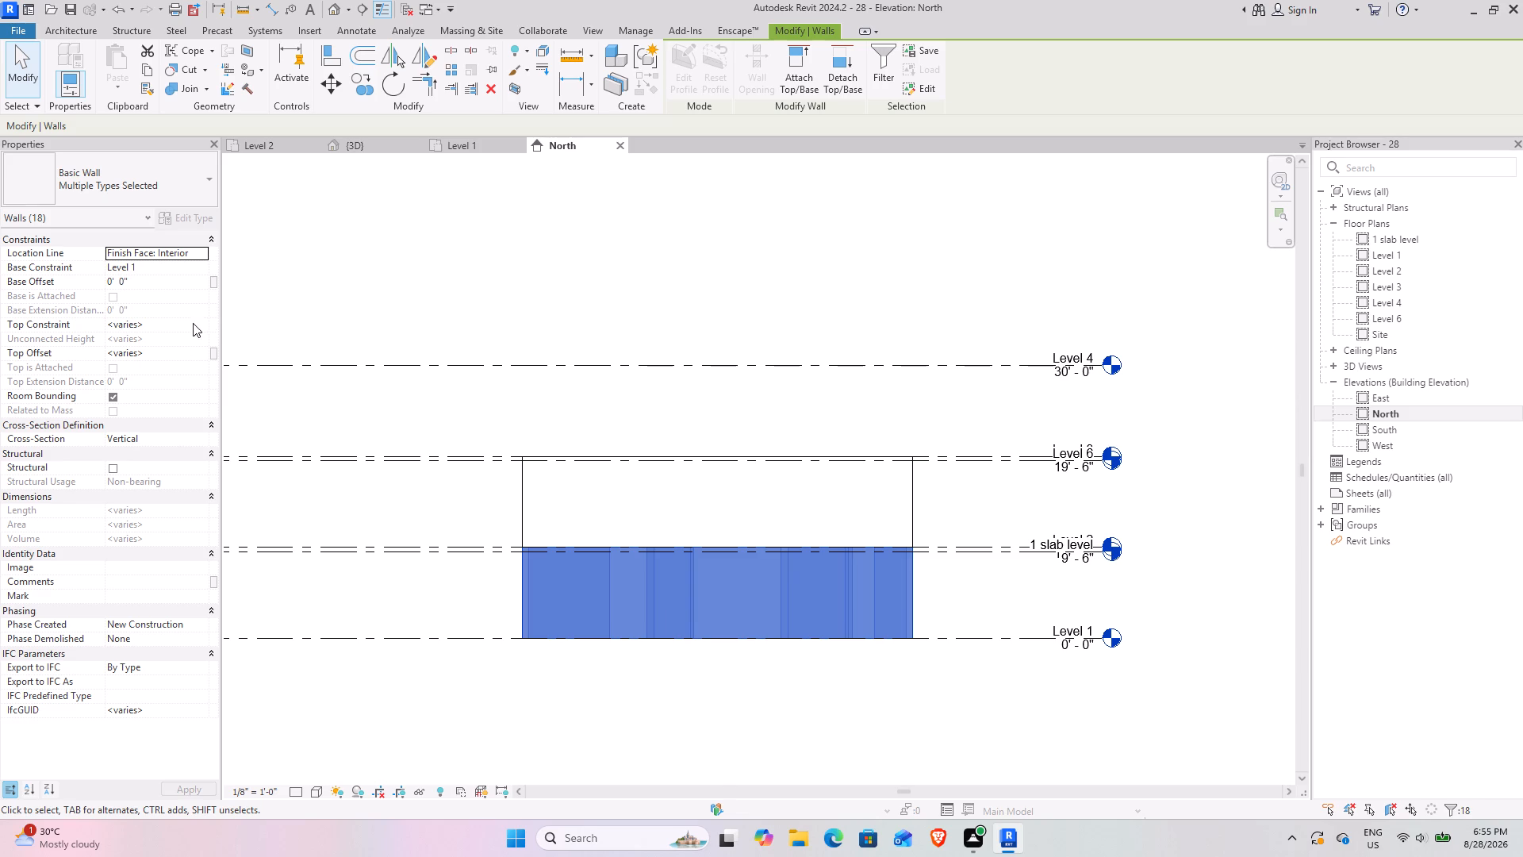
{"action": "left_click", "coordinate": [205, 325]}
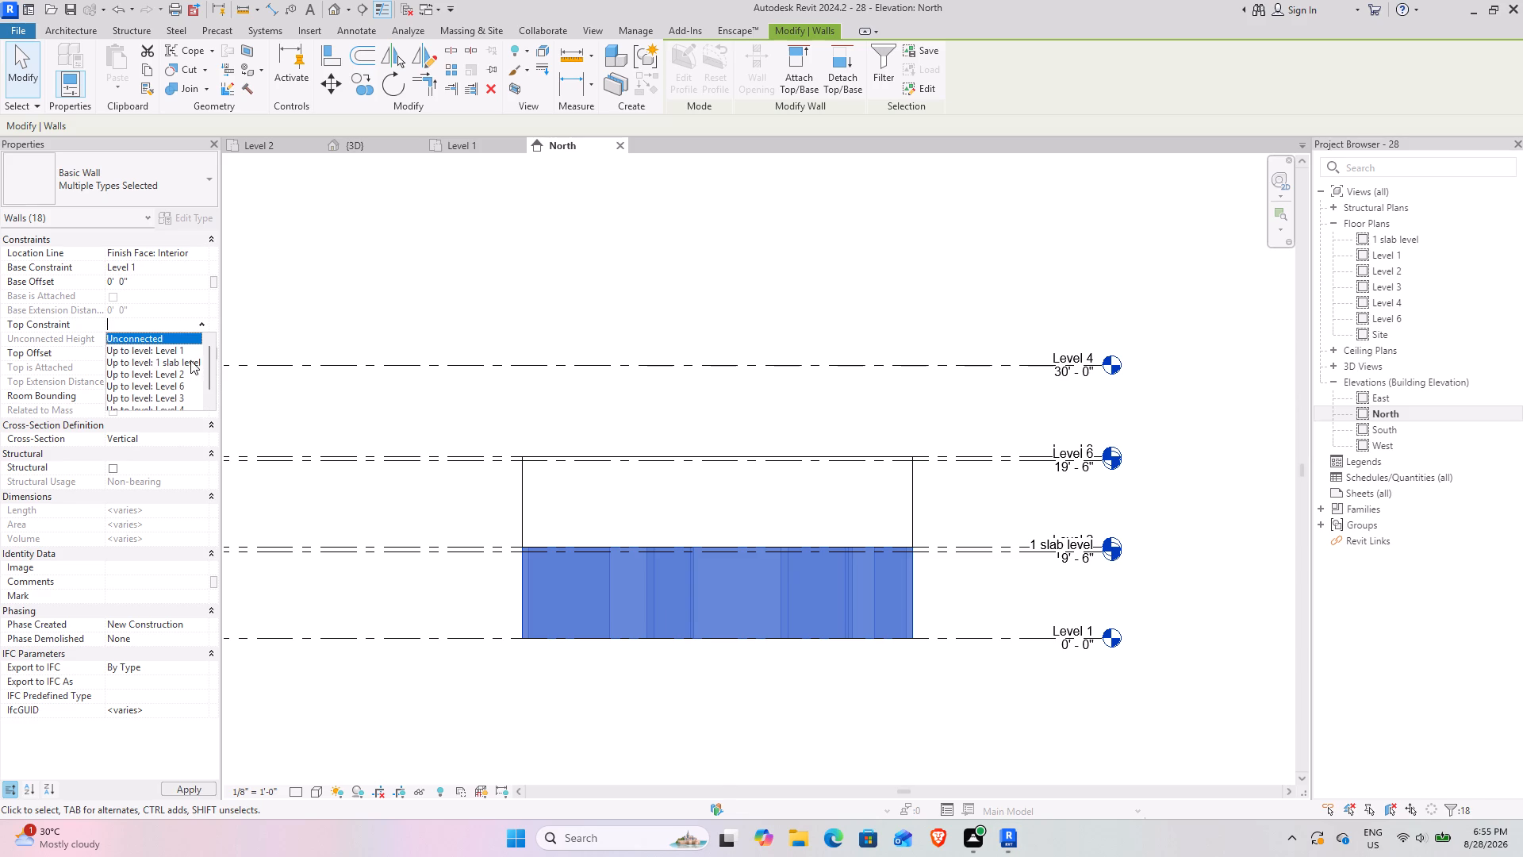
{"action": "left_click", "coordinate": [190, 360]}
{"action": "left_click", "coordinate": [840, 755]}
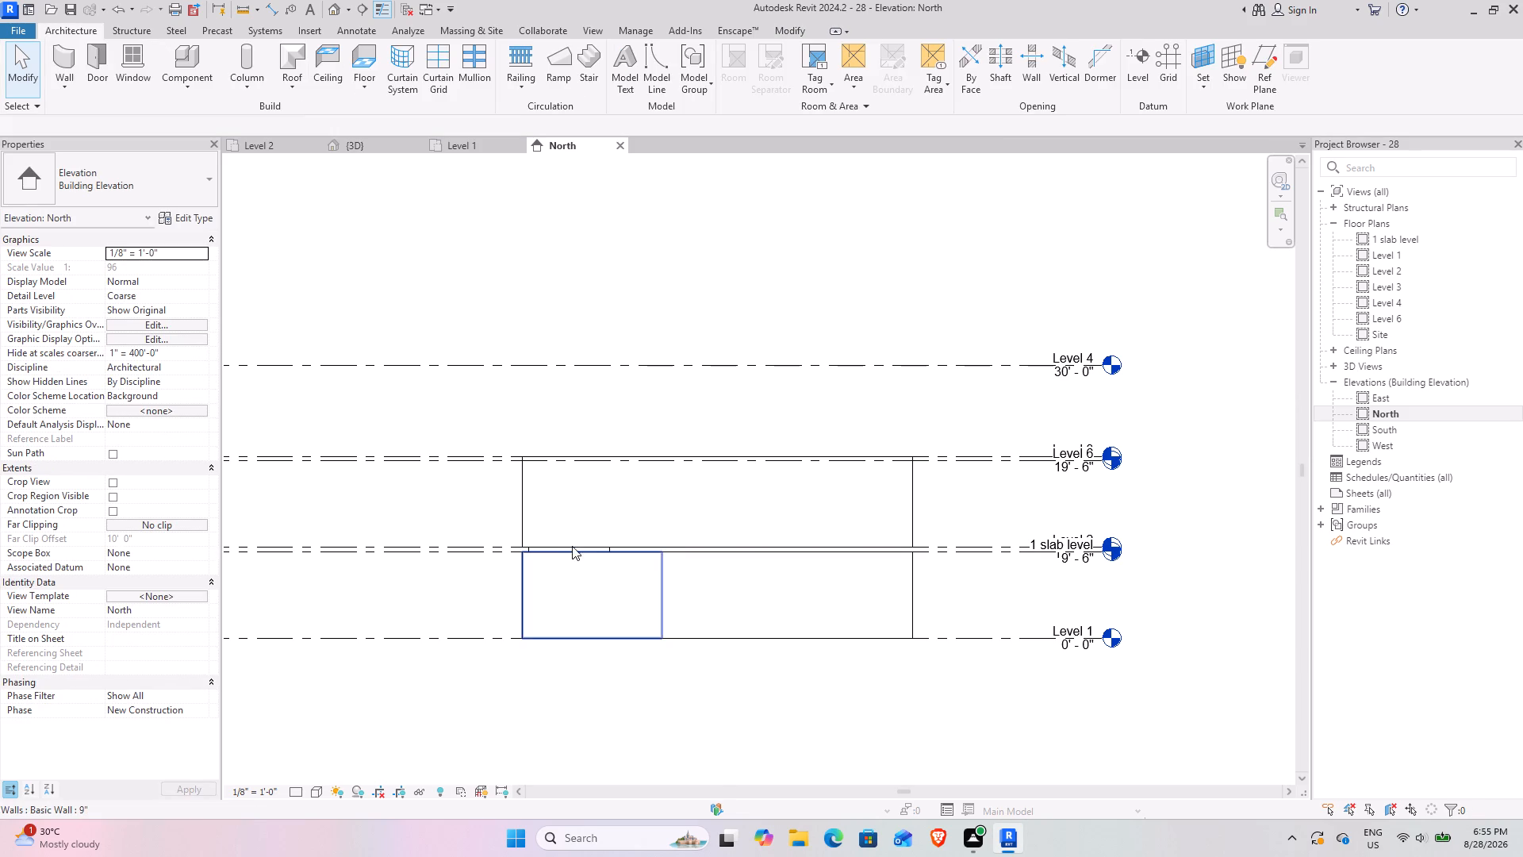
In the 3D view, set the top offset of the short, narrow 9" wall piece on the lower storey's front to 0.
{"action": "scroll", "coordinate": [574, 590], "scroll_direction": "down", "scroll_amount": 3}
{"action": "middle_click_drag", "start_coordinate": [578, 597], "coordinate": [655, 631], "text": "shift"}
{"action": "scroll", "coordinate": [636, 601], "scroll_direction": "up", "scroll_amount": 8}
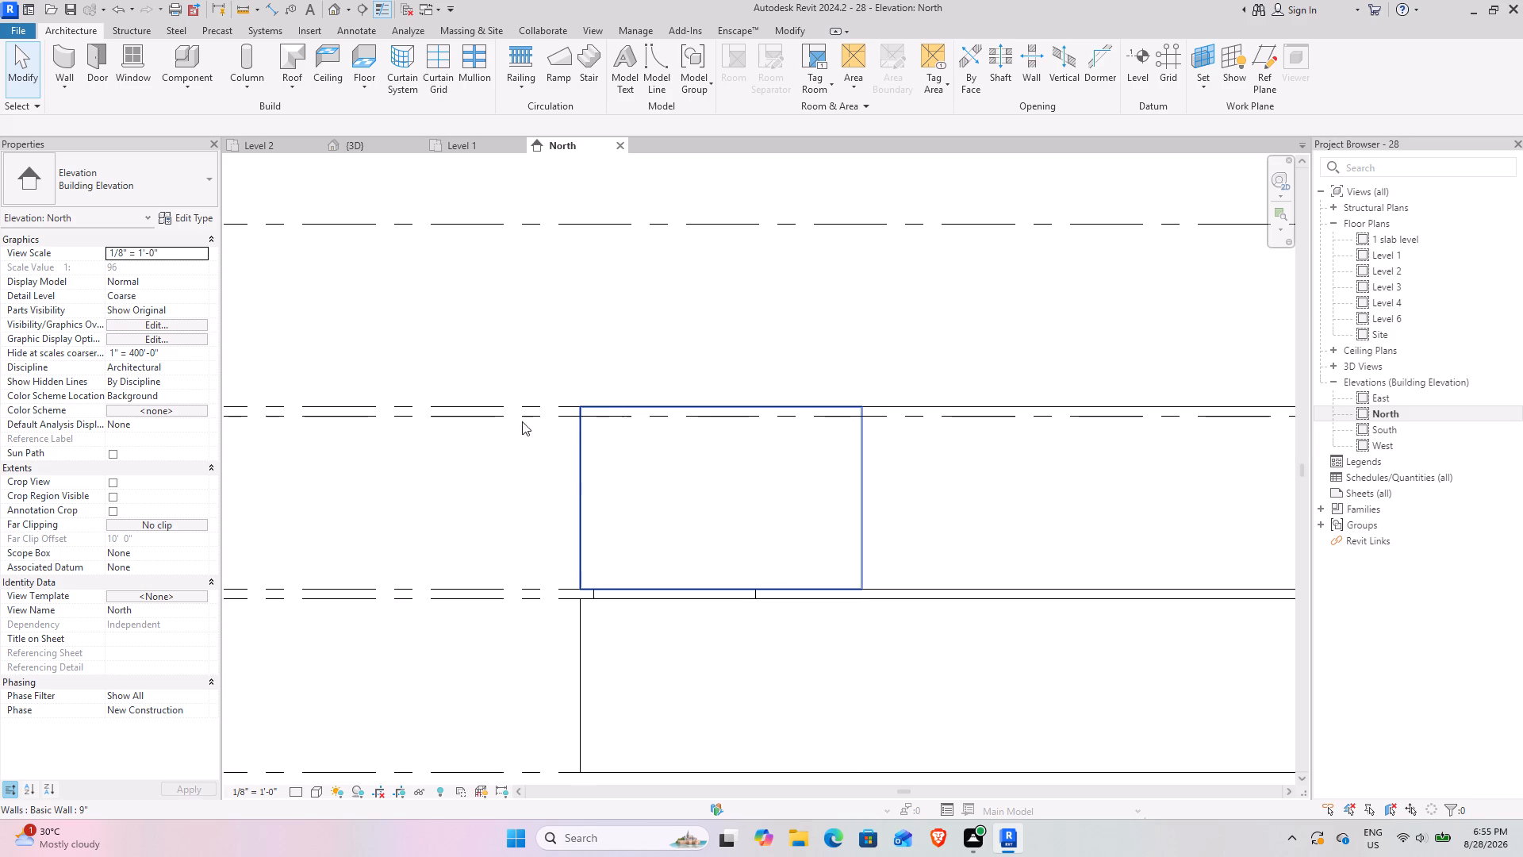
{"action": "left_click", "coordinate": [365, 148]}
{"action": "scroll", "coordinate": [734, 628], "scroll_direction": "down", "scroll_amount": 4}
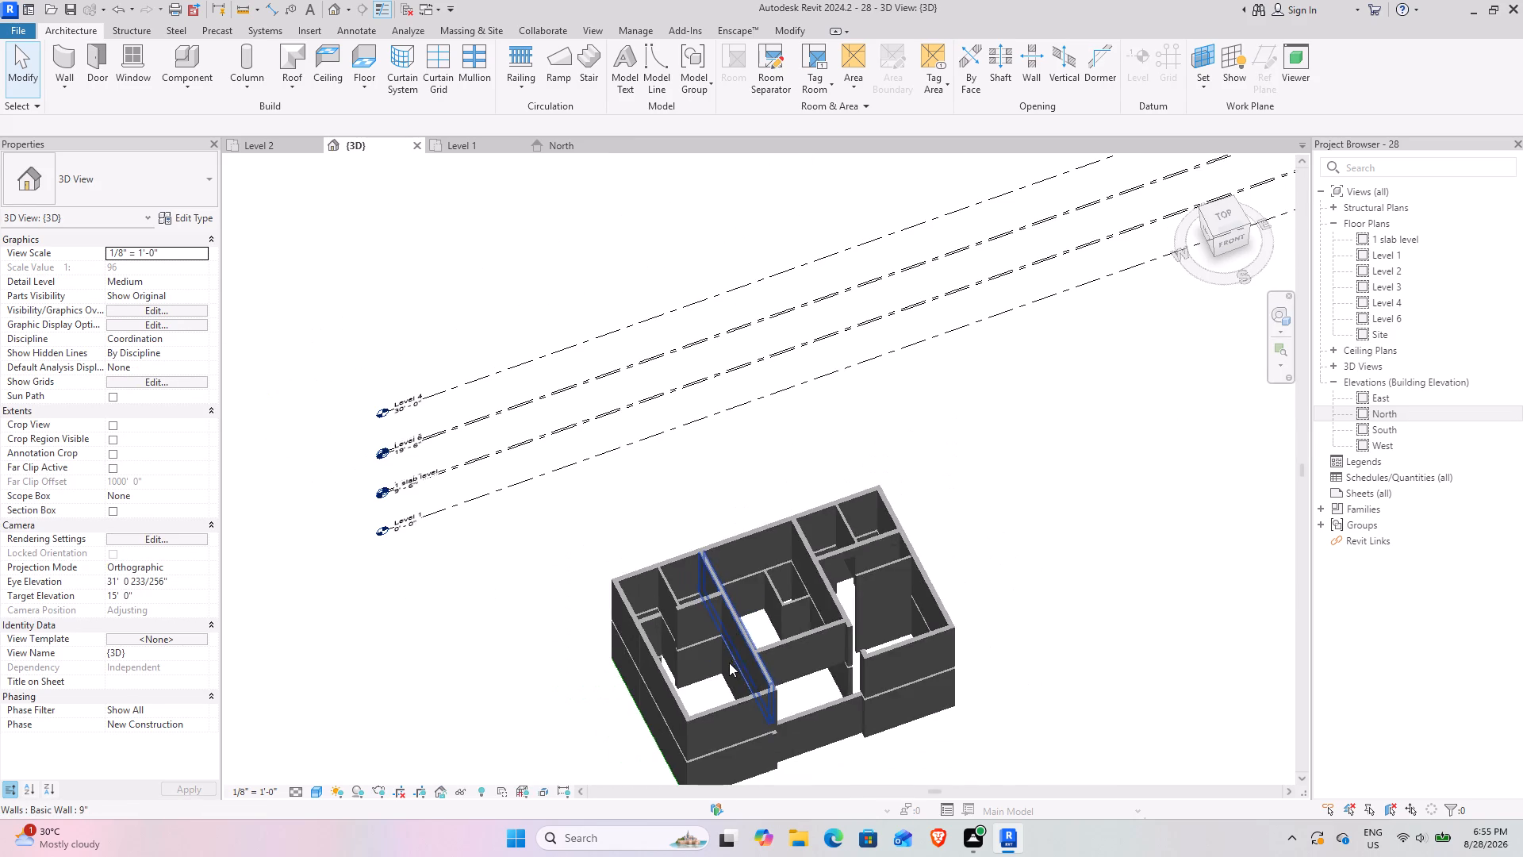
{"action": "middle_click_drag", "start_coordinate": [752, 693], "coordinate": [546, 480], "text": "shift"}
{"action": "scroll", "coordinate": [760, 575], "scroll_direction": "up", "scroll_amount": 8}
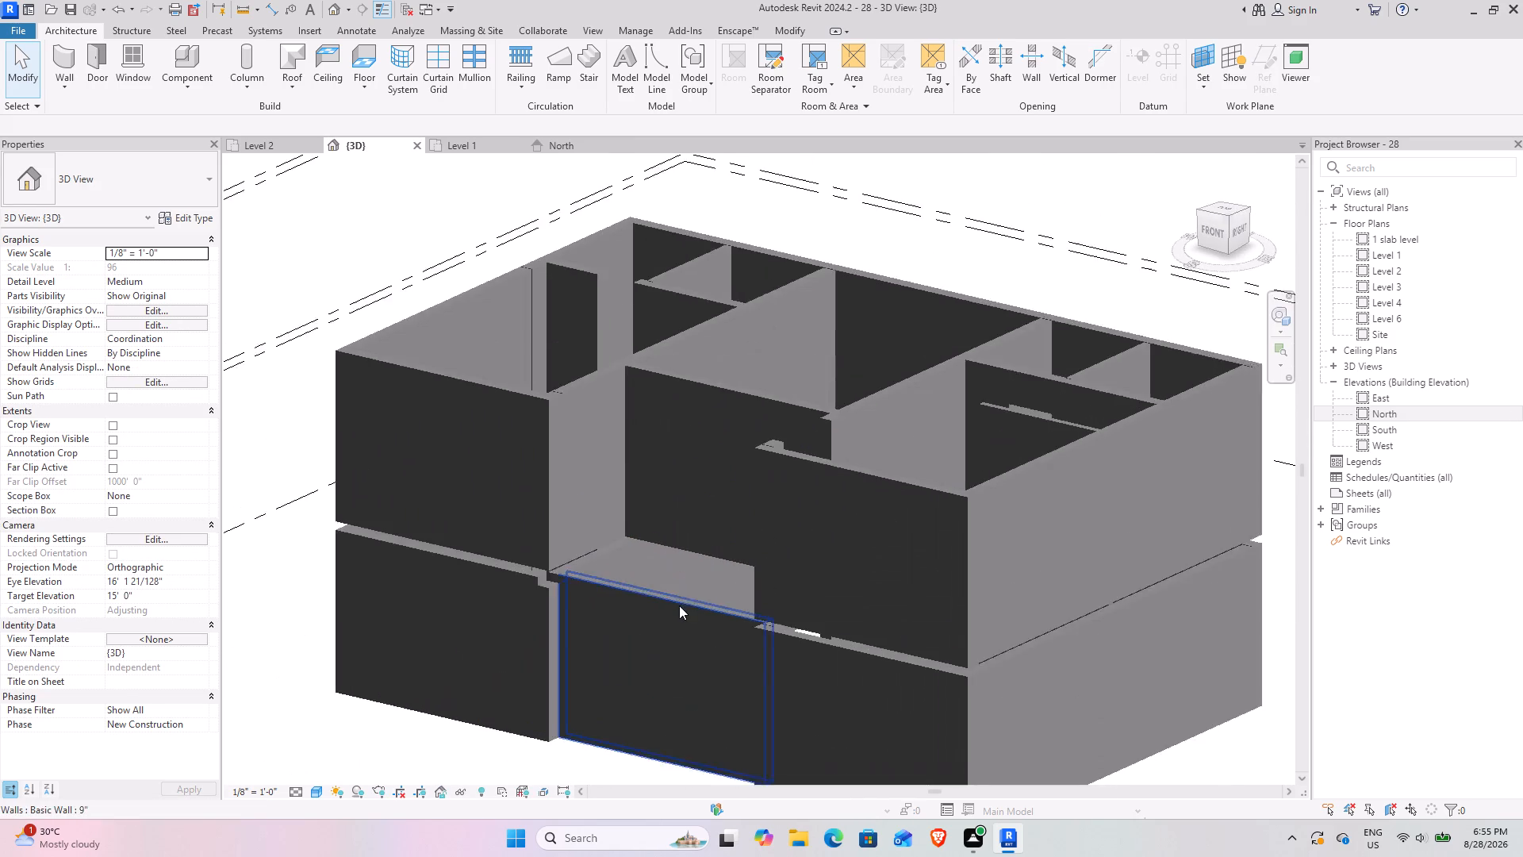
{"action": "middle_click_drag", "start_coordinate": [618, 663], "coordinate": [702, 608], "text": "shift"}
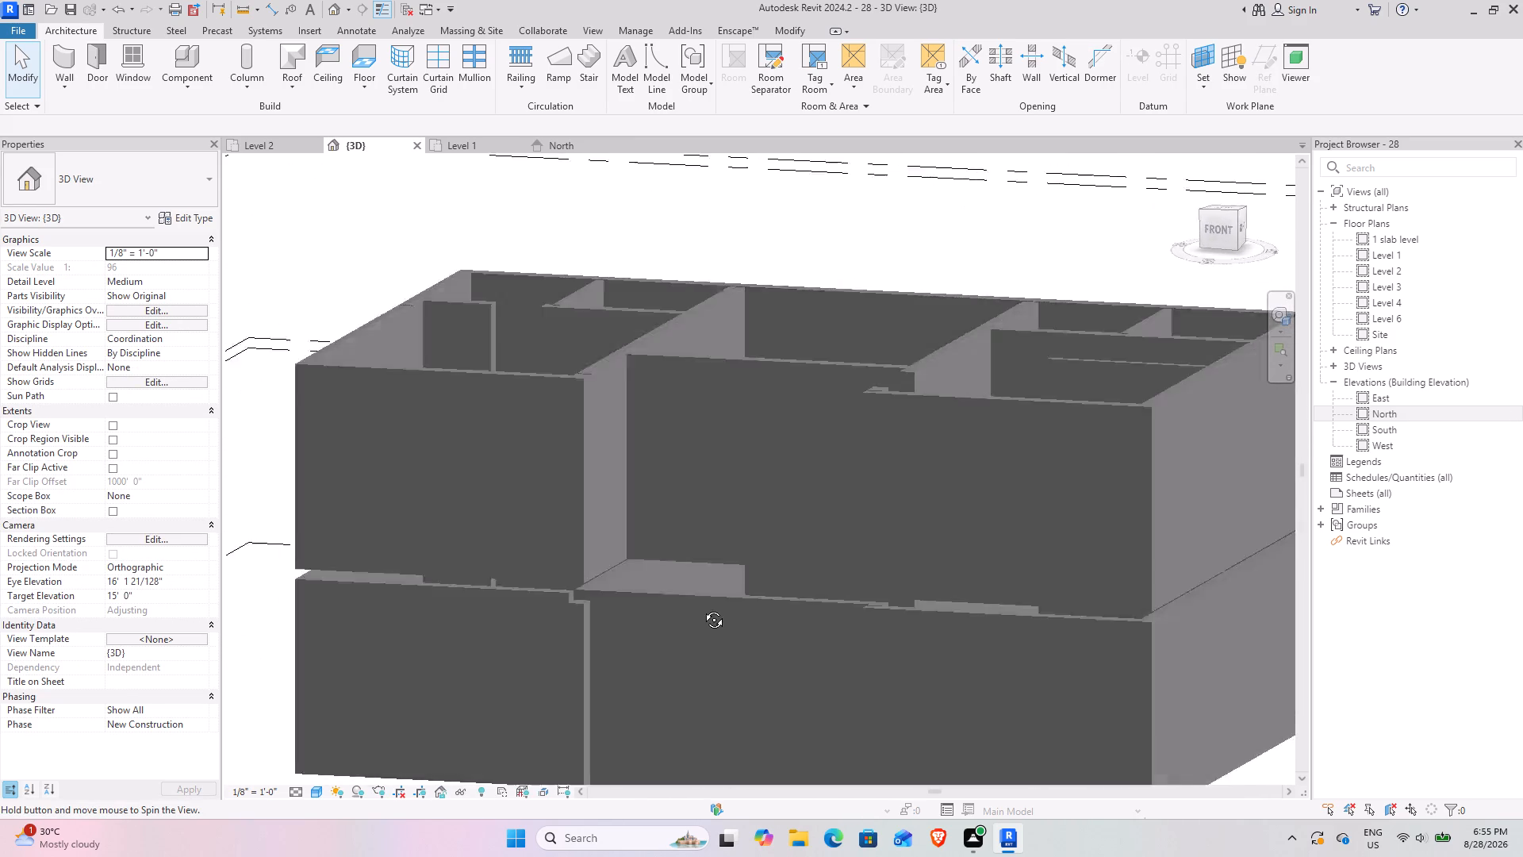
{"action": "middle_click_drag", "start_coordinate": [702, 608], "coordinate": [629, 587], "text": "shift"}
{"action": "left_click", "coordinate": [540, 594]}
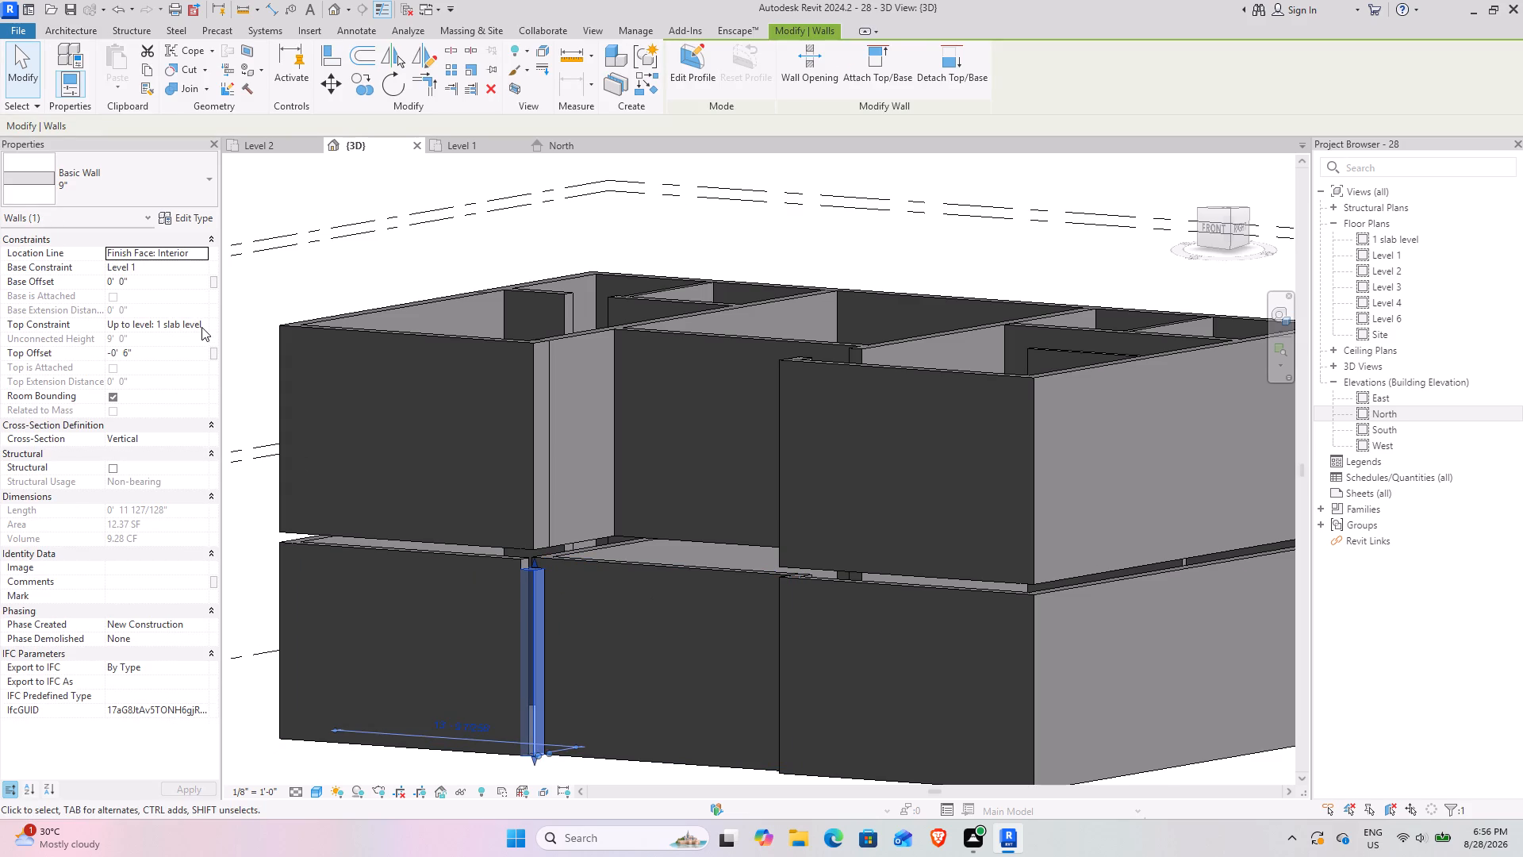
{"action": "left_click", "coordinate": [143, 352]}
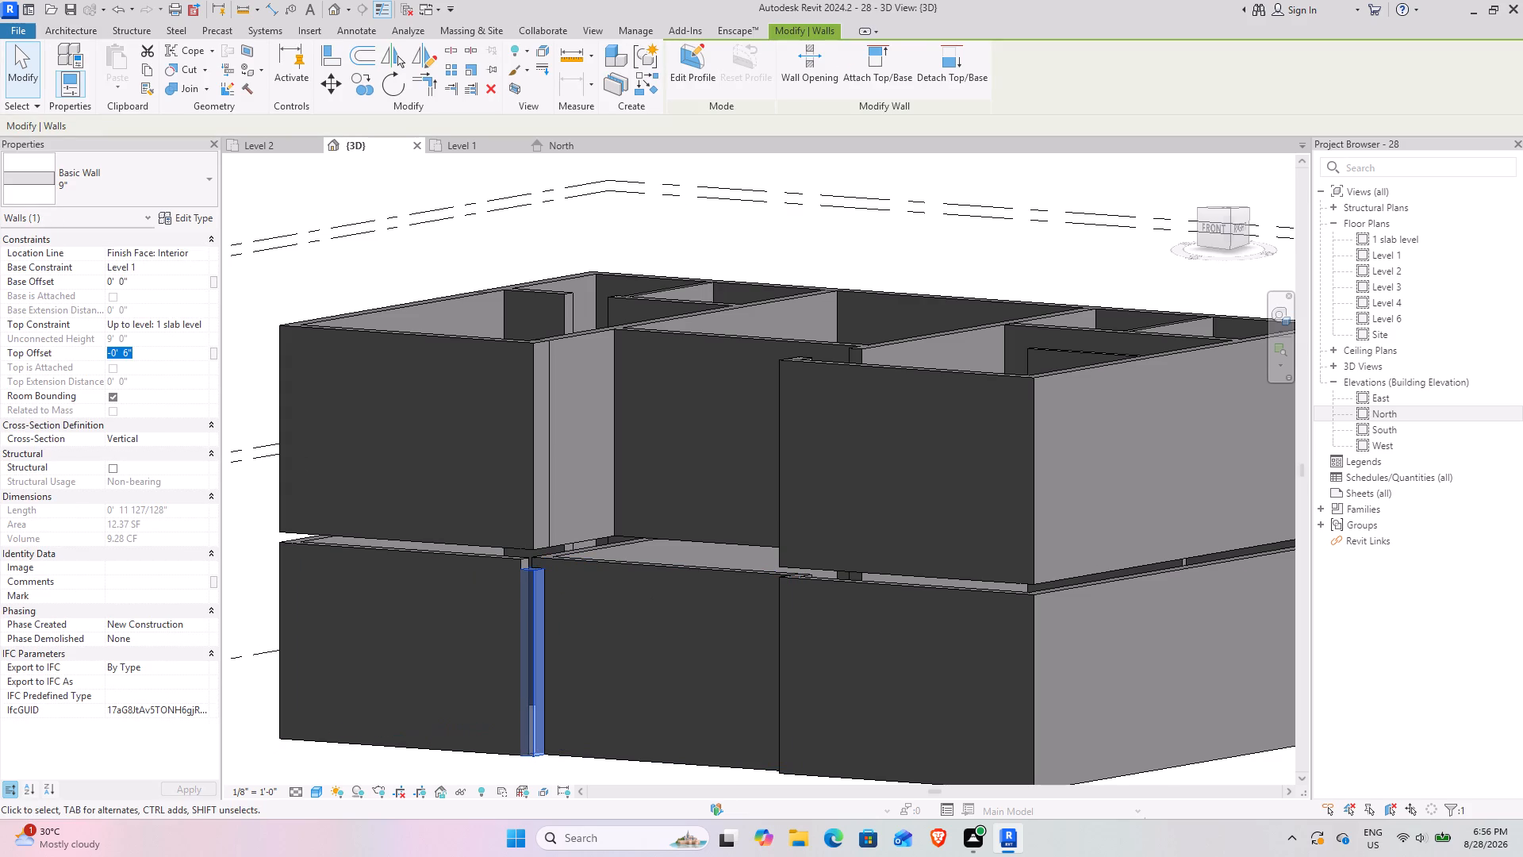
{"action": "key", "text": "0"}
{"action": "key", "text": "Return"}
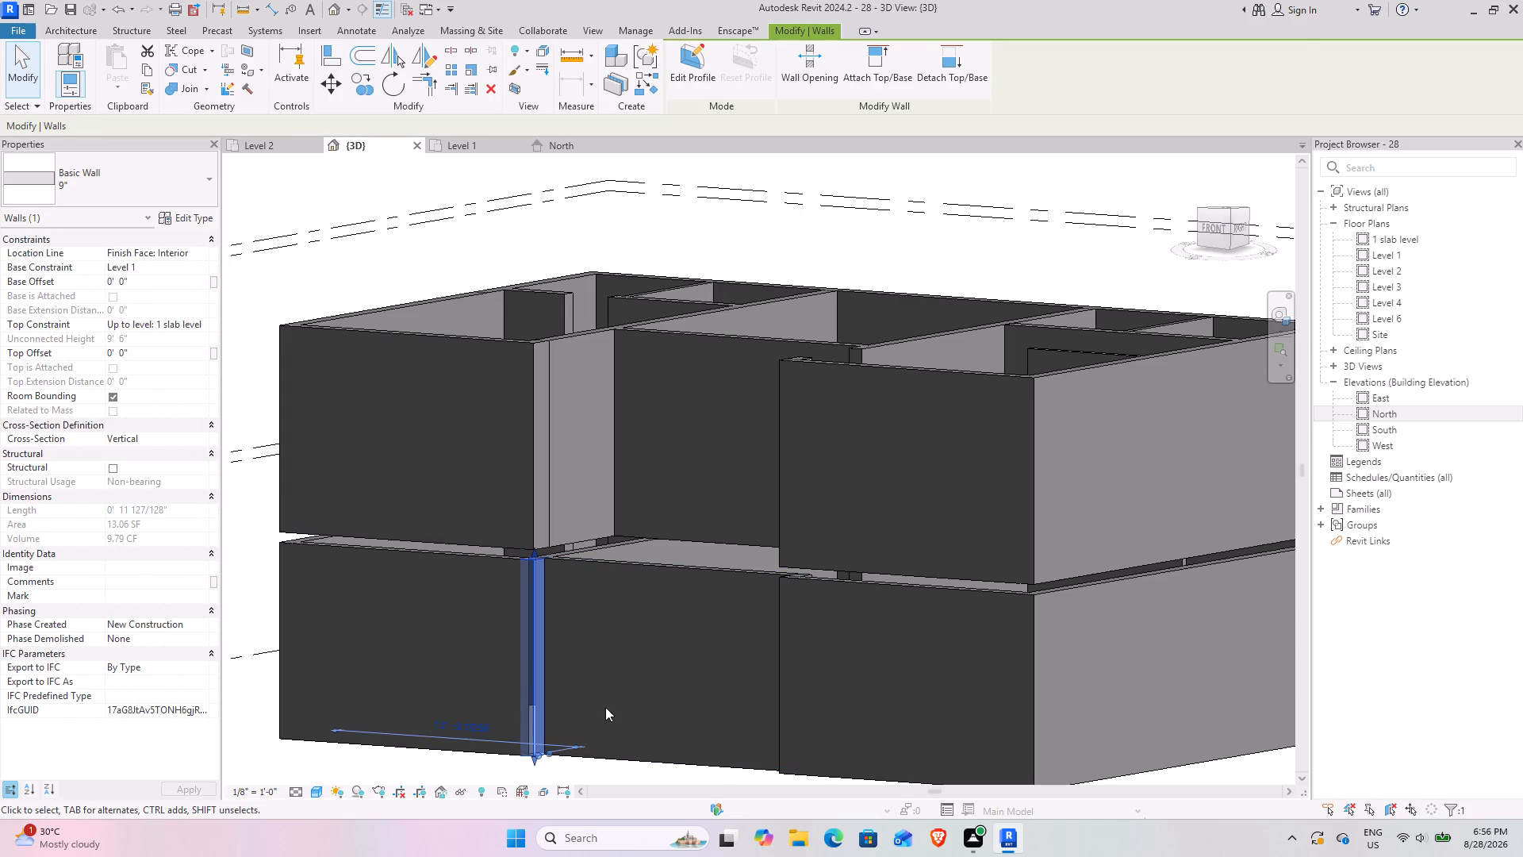
{"action": "left_click", "coordinate": [711, 710]}
{"action": "middle_click_drag", "start_coordinate": [527, 655], "coordinate": [277, 574], "text": "shift"}
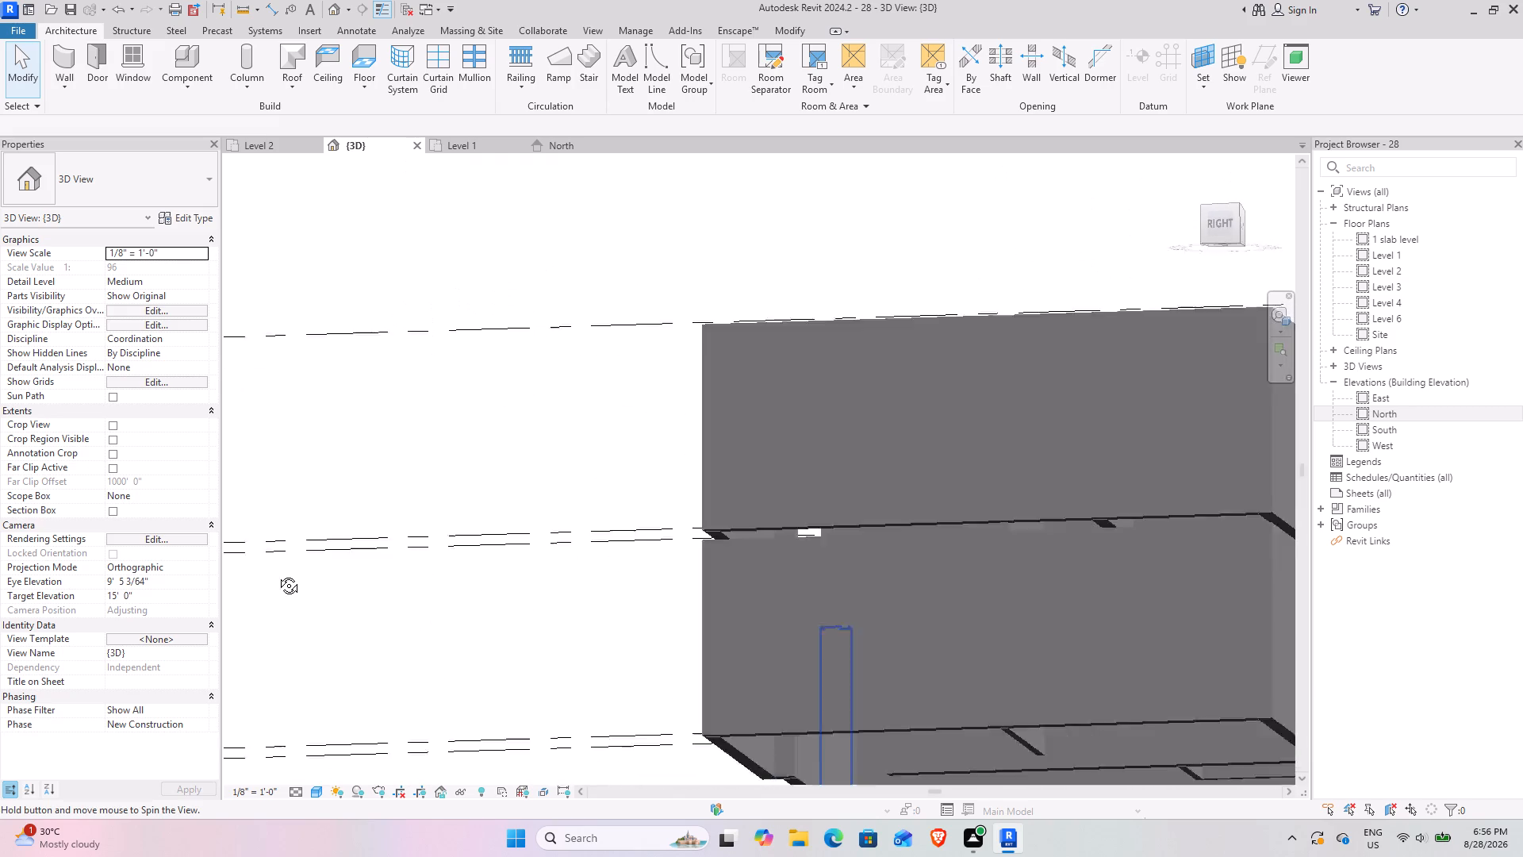
In the 3D view, set the top offset of the 4.5" Level 1 interior wall rising above its storey to 0.
{"action": "middle_click_drag", "start_coordinate": [277, 574], "coordinate": [276, 580], "text": "shift"}
{"action": "middle_click_drag", "start_coordinate": [708, 641], "coordinate": [846, 724]}
{"action": "middle_click_drag", "start_coordinate": [841, 714], "coordinate": [720, 730], "text": "shift"}
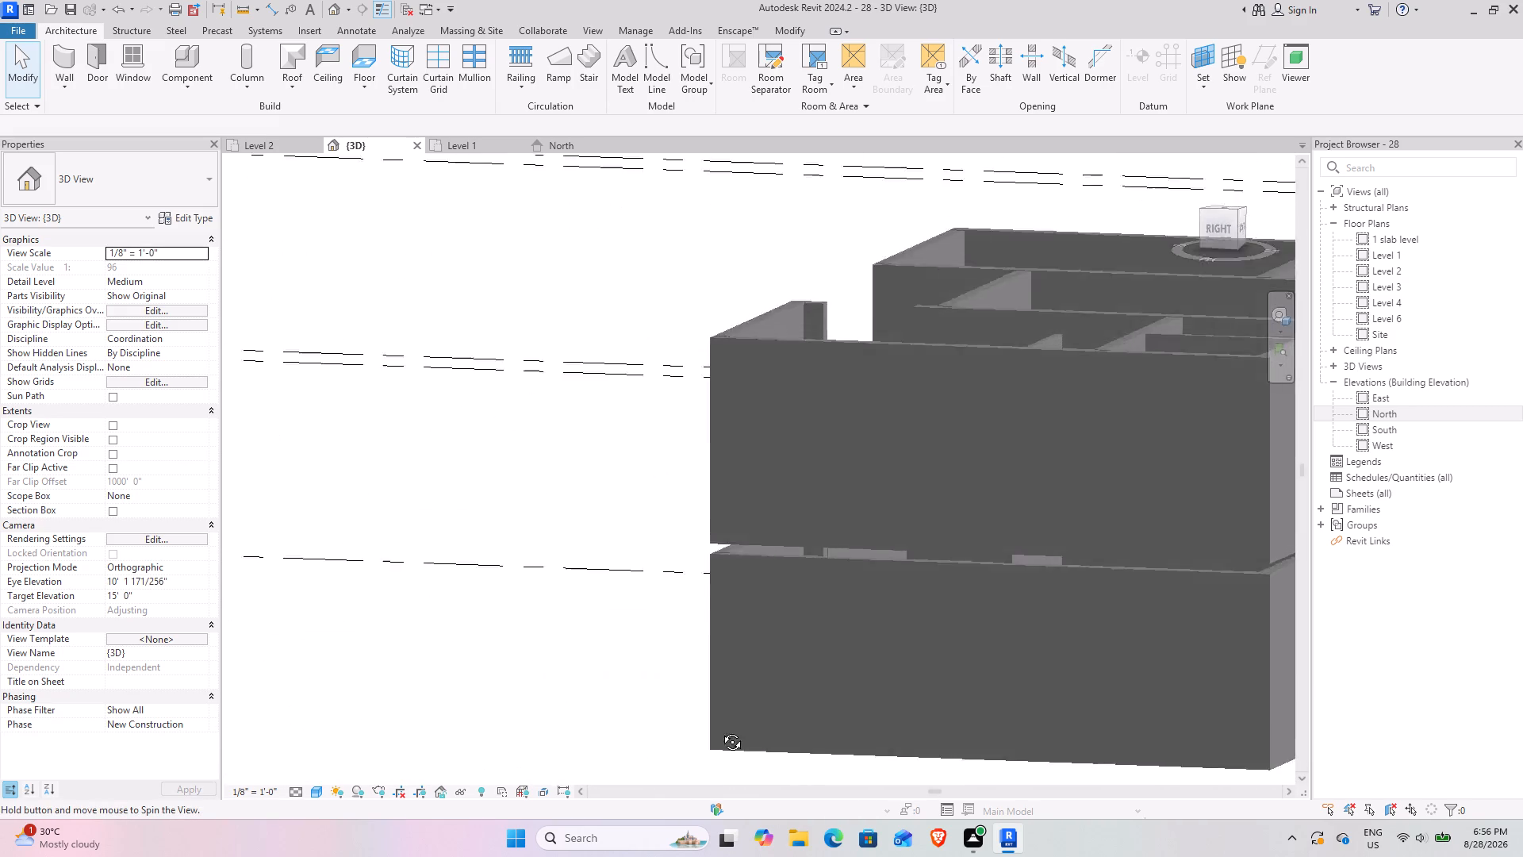
{"action": "middle_click_drag", "start_coordinate": [720, 730], "coordinate": [910, 813], "text": "shift"}
{"action": "left_click", "coordinate": [1070, 398]}
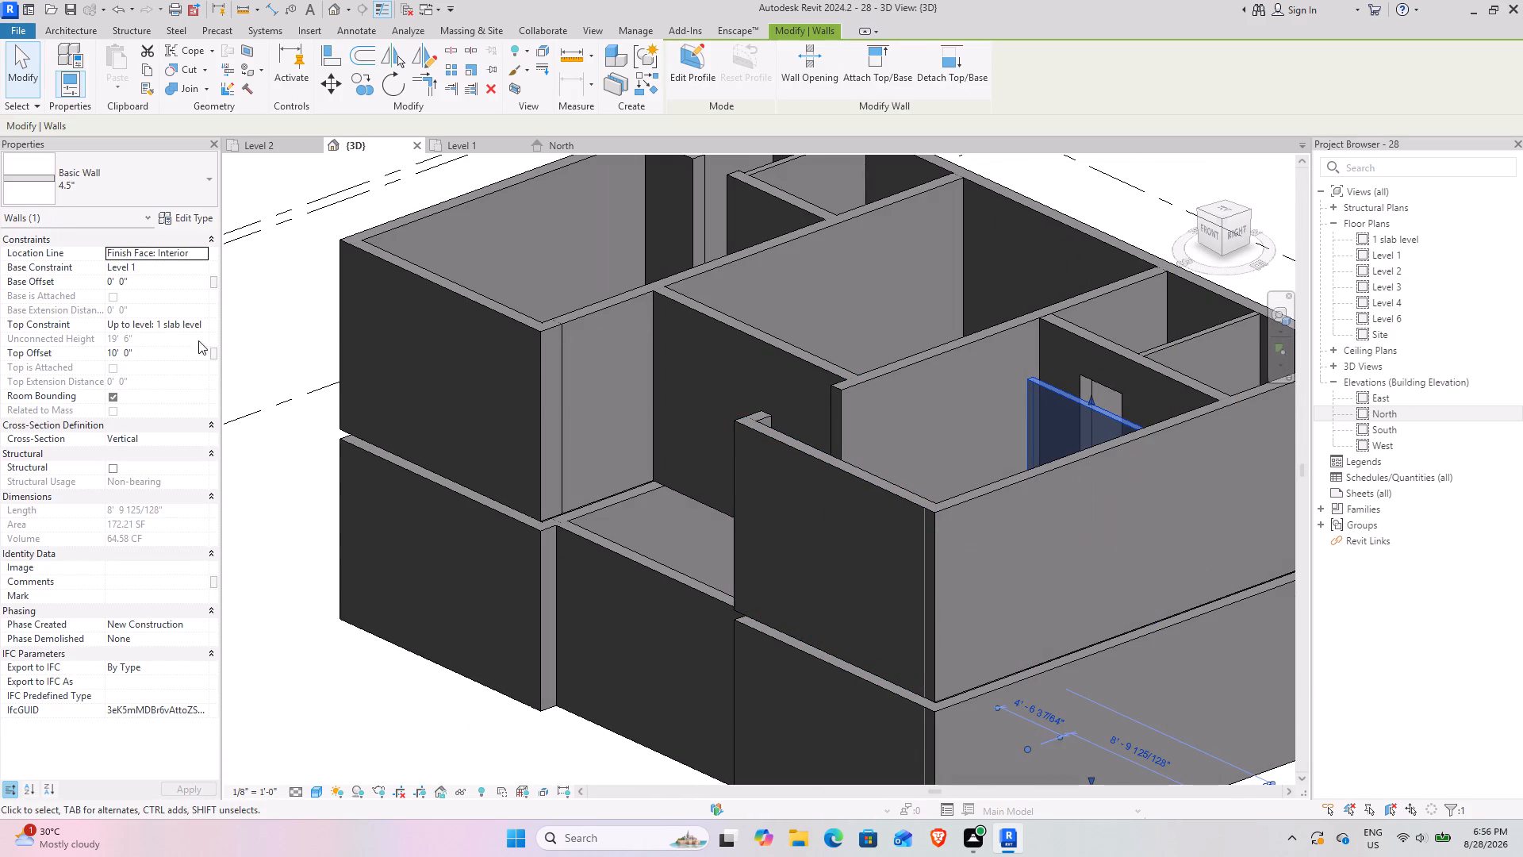
{"action": "left_click", "coordinate": [201, 323]}
{"action": "left_click", "coordinate": [201, 323]}
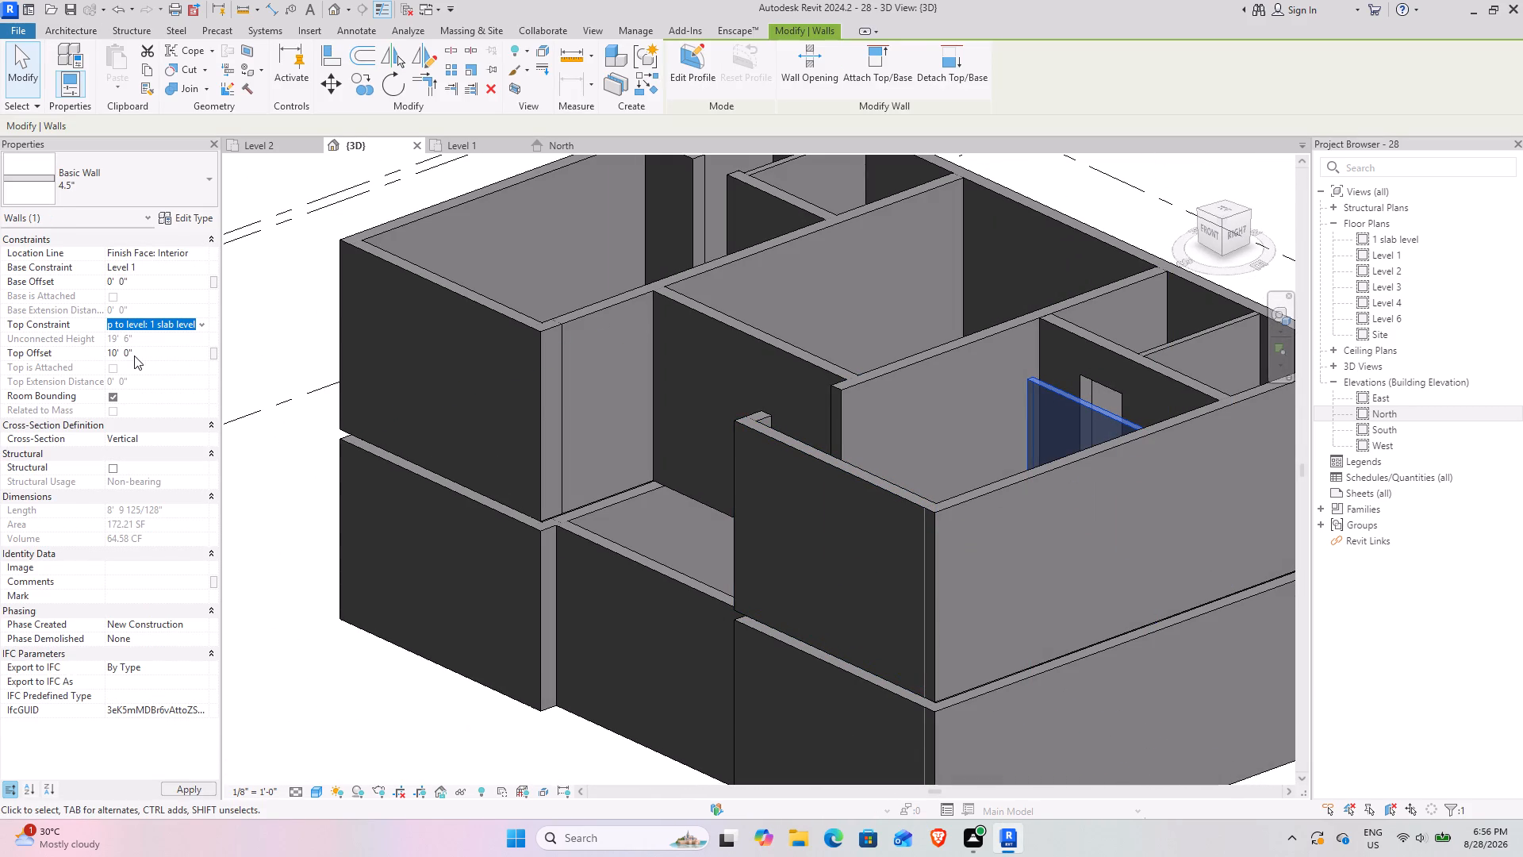
{"action": "left_click", "coordinate": [144, 354]}
{"action": "key", "text": "0"}
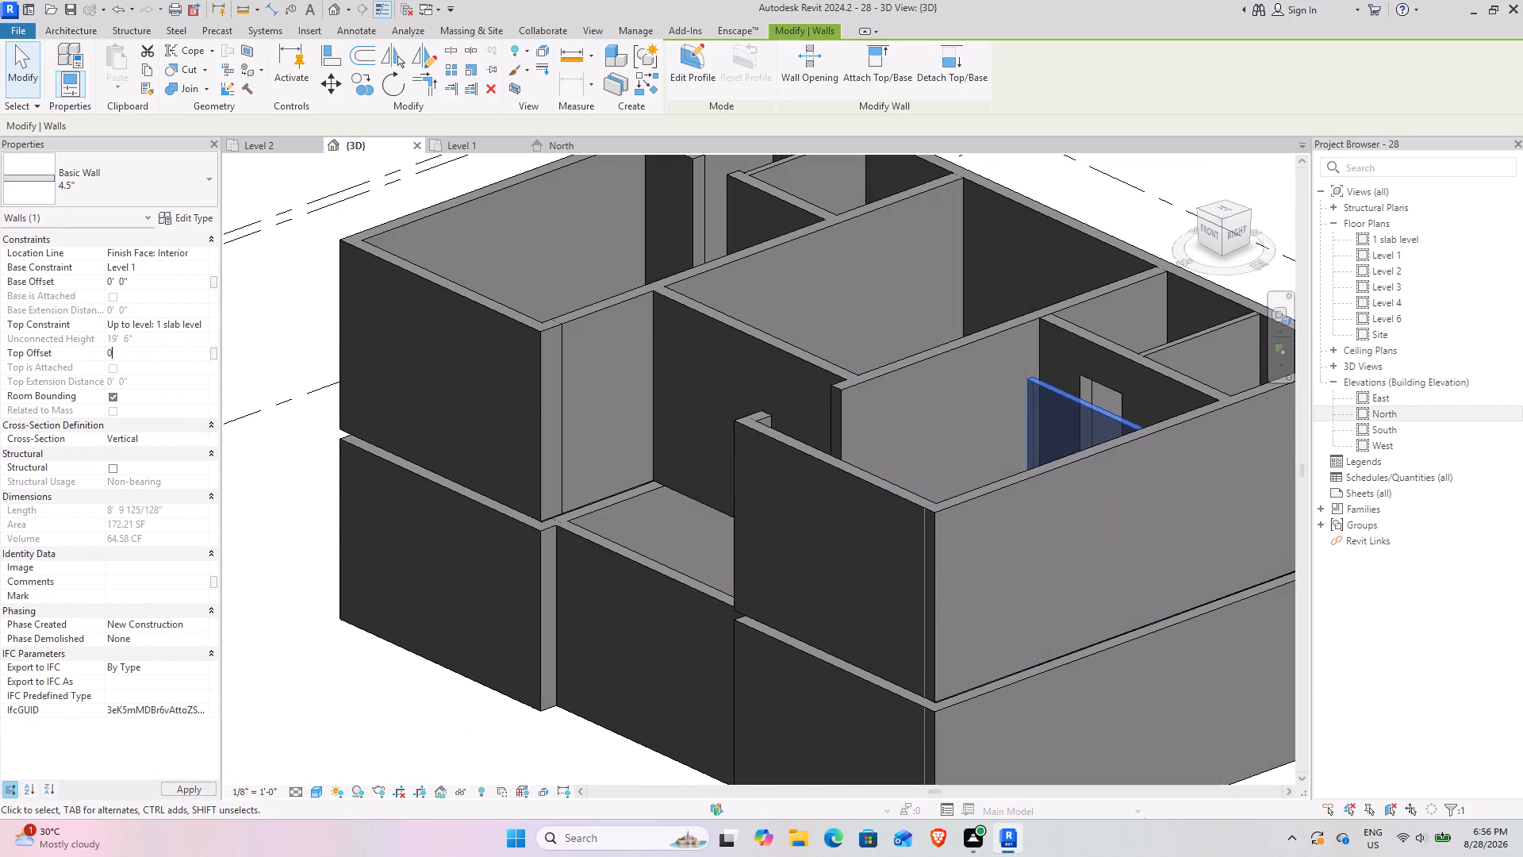
{"action": "key", "text": "Return"}
{"action": "left_click", "coordinate": [682, 452]}
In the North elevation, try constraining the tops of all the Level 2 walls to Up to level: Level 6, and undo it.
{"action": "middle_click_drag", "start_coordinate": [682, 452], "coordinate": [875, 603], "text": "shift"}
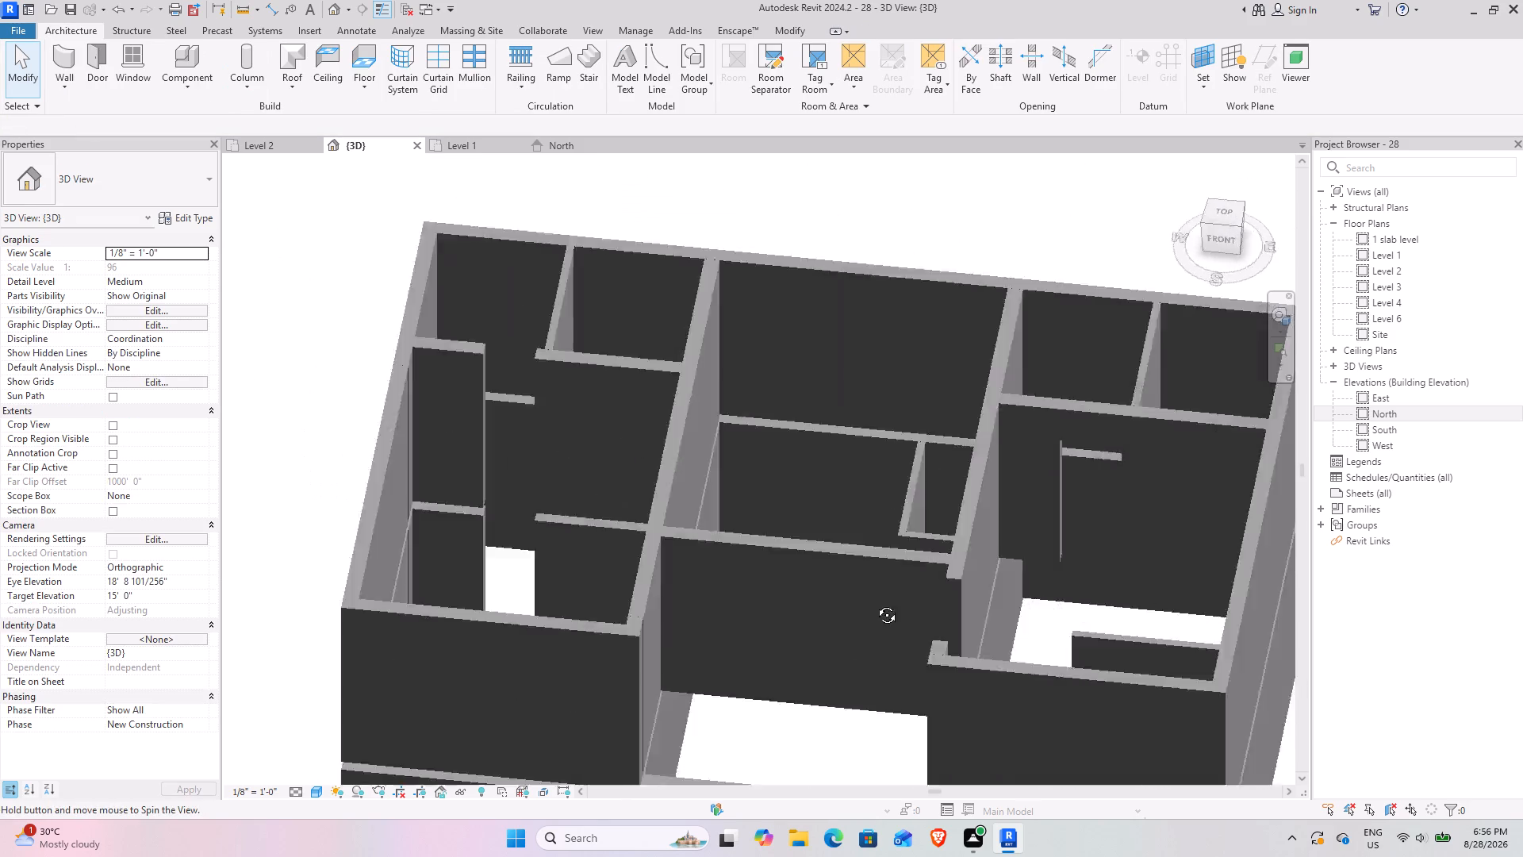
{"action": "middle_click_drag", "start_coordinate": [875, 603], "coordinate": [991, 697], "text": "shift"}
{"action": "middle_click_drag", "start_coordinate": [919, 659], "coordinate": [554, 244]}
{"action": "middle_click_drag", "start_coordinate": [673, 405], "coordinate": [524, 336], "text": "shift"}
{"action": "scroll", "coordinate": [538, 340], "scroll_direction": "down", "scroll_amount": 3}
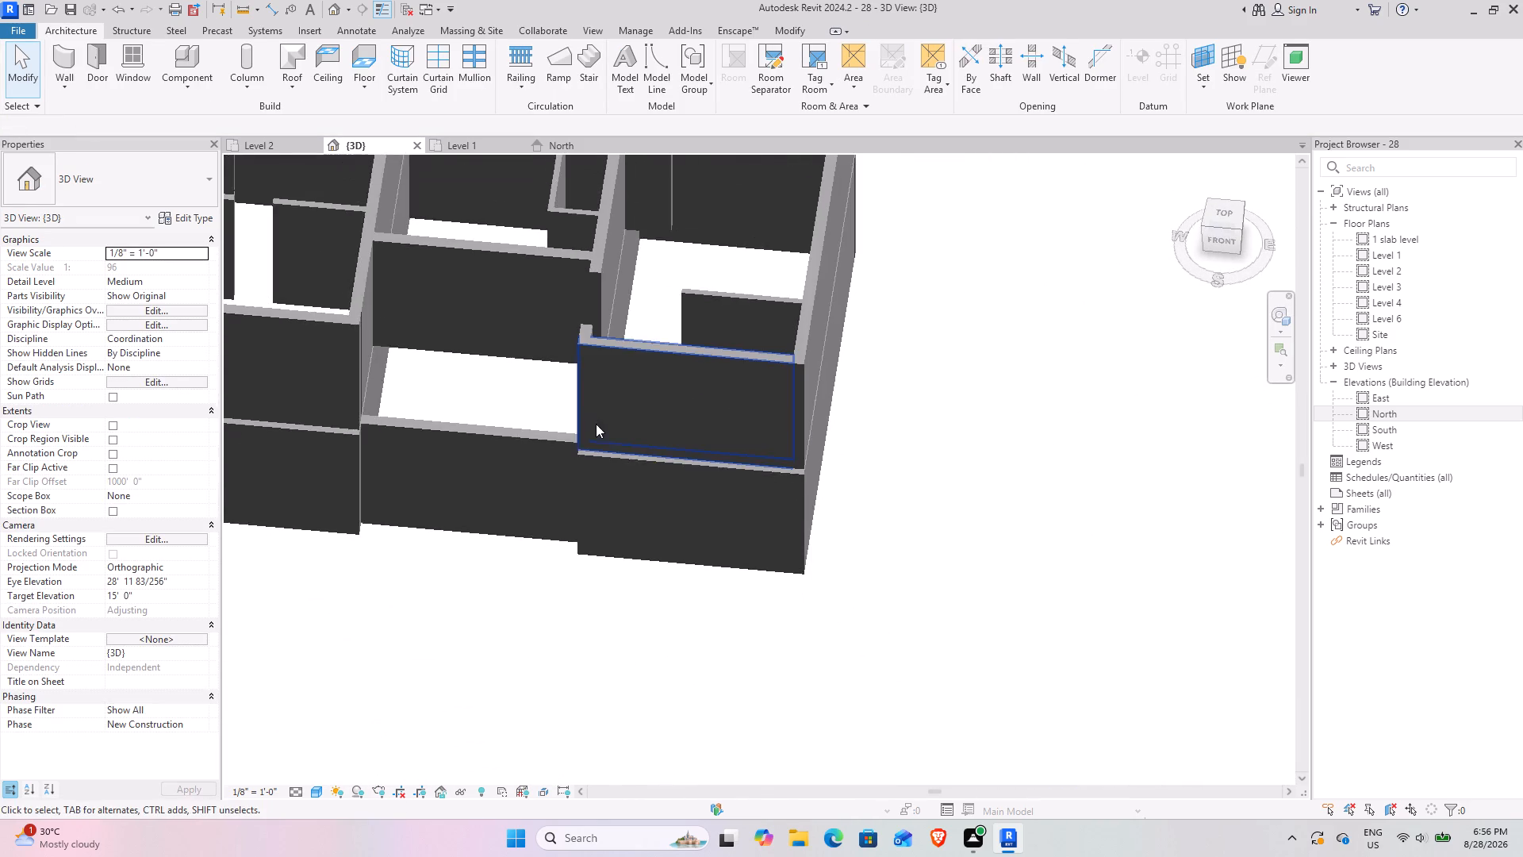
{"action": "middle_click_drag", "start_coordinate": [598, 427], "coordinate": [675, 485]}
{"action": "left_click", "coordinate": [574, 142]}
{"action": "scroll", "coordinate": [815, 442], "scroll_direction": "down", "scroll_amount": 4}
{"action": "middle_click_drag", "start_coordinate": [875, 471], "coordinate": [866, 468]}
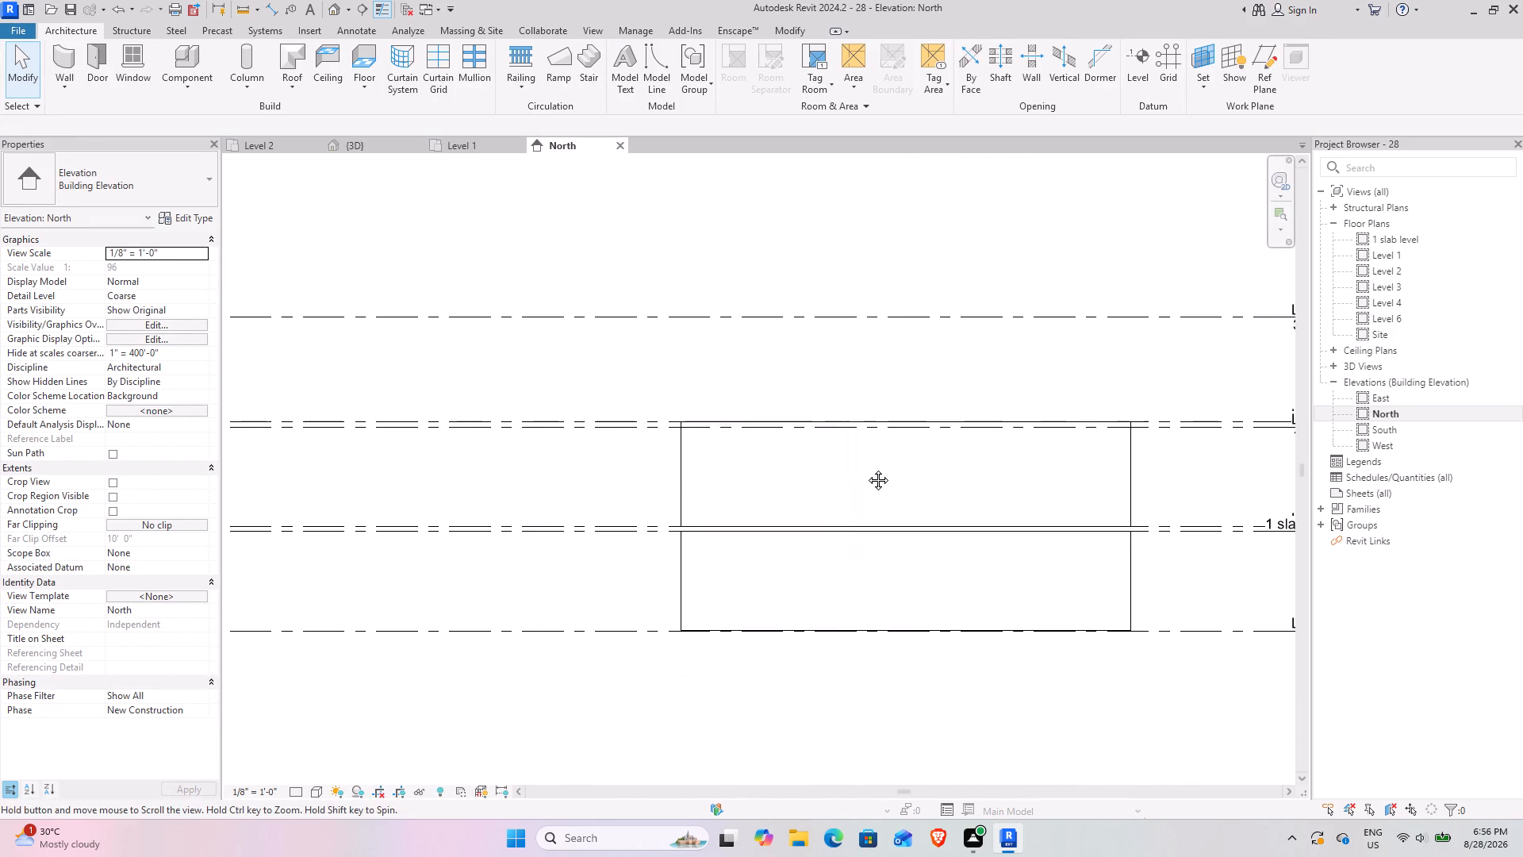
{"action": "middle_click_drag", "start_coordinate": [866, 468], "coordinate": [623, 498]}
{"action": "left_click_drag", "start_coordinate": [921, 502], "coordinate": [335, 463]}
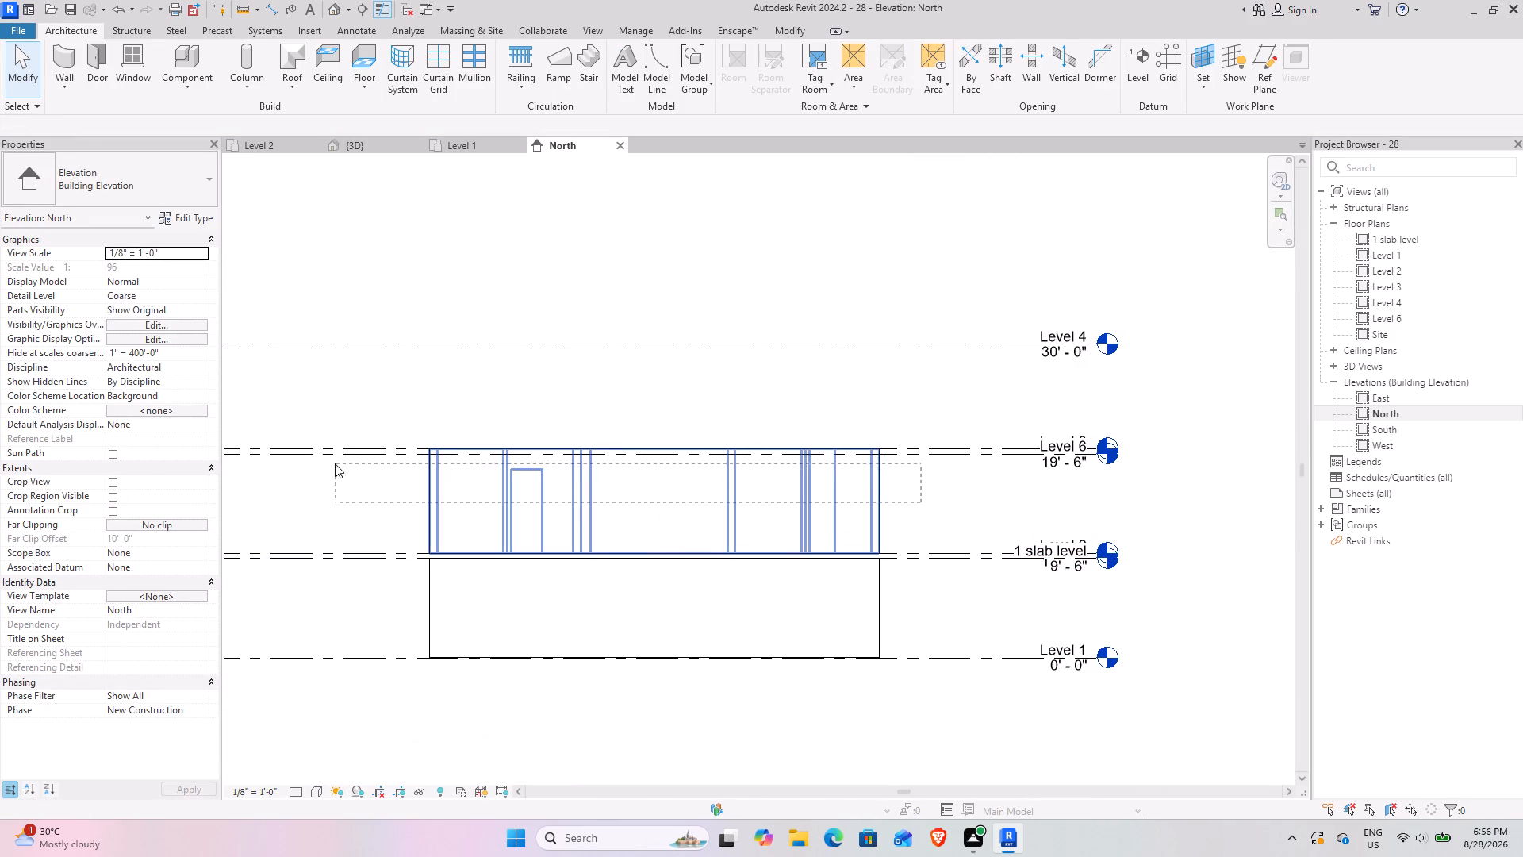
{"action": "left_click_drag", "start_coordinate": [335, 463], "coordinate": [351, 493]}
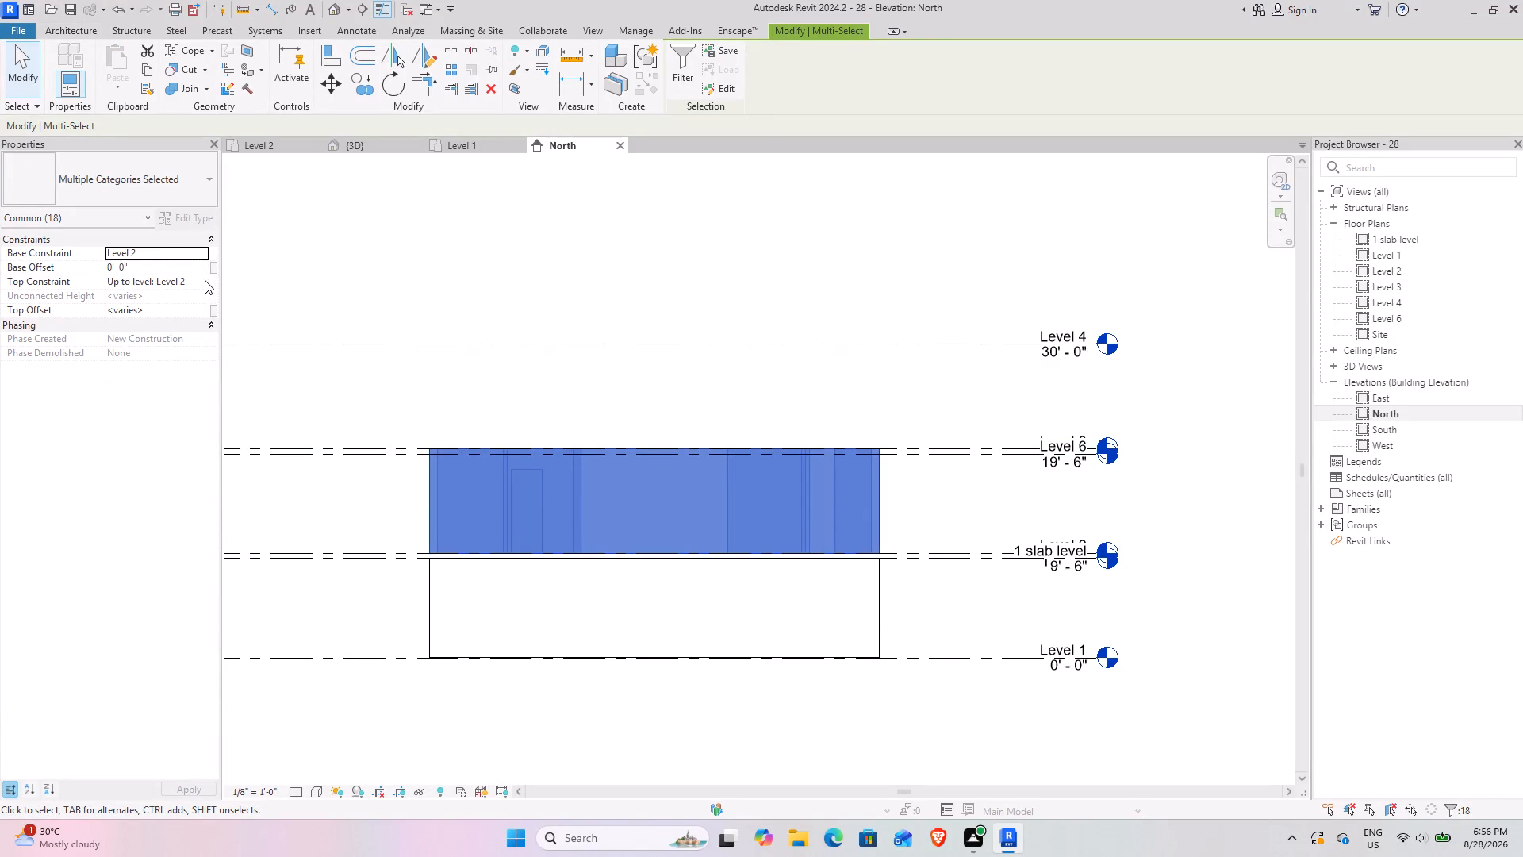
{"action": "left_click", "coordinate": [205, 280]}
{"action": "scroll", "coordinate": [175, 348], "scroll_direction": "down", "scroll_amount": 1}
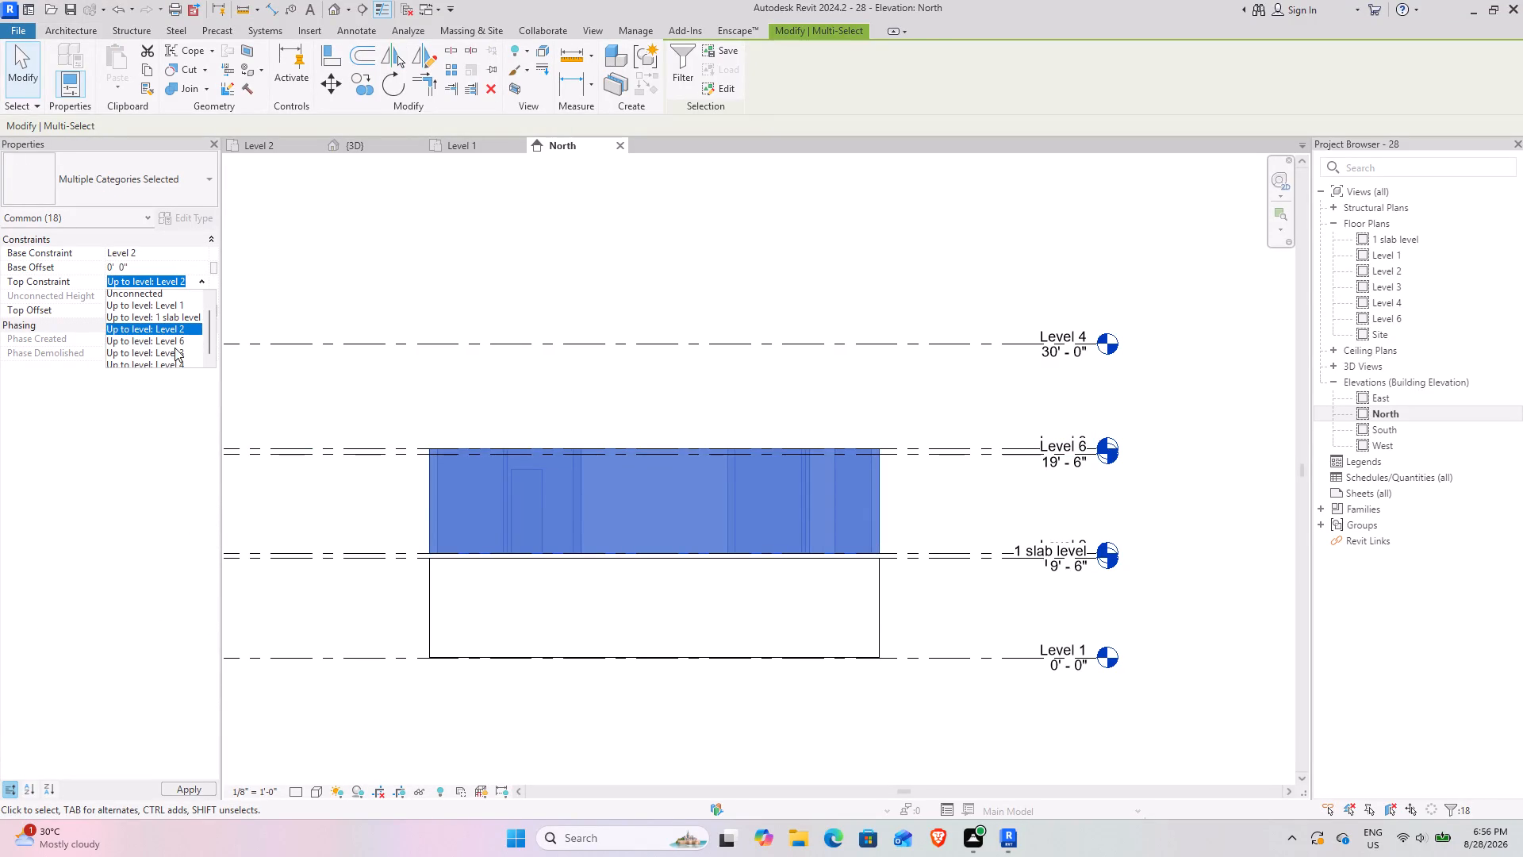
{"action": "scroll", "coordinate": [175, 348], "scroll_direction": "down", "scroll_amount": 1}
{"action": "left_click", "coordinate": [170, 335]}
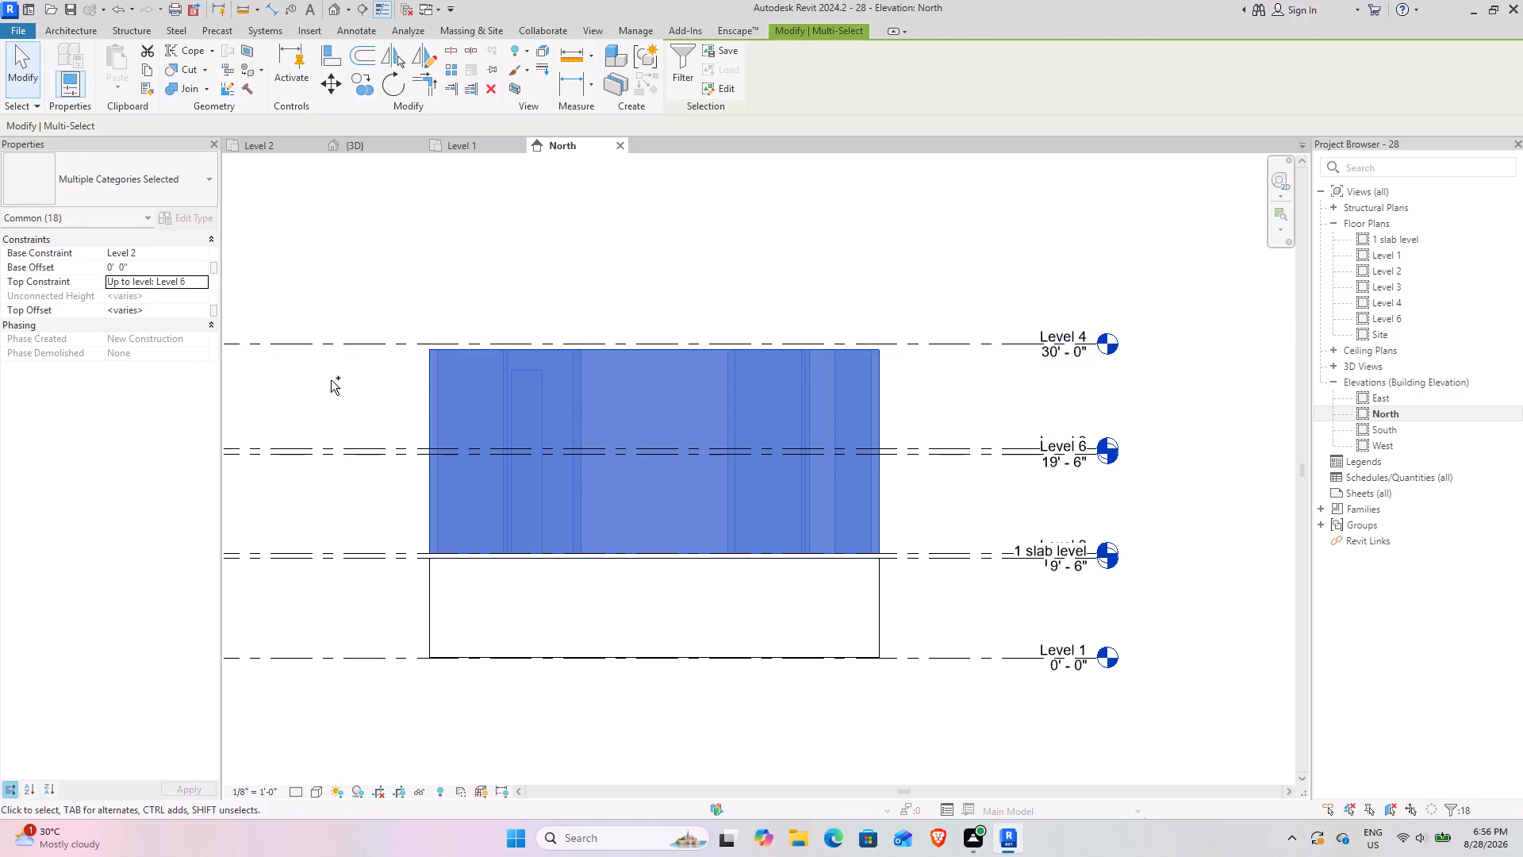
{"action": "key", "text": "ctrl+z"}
Add an elbow to the head of the 19' 6" level so its label drops clear of the Level 3 label.
{"action": "left_click", "coordinate": [1024, 415]}
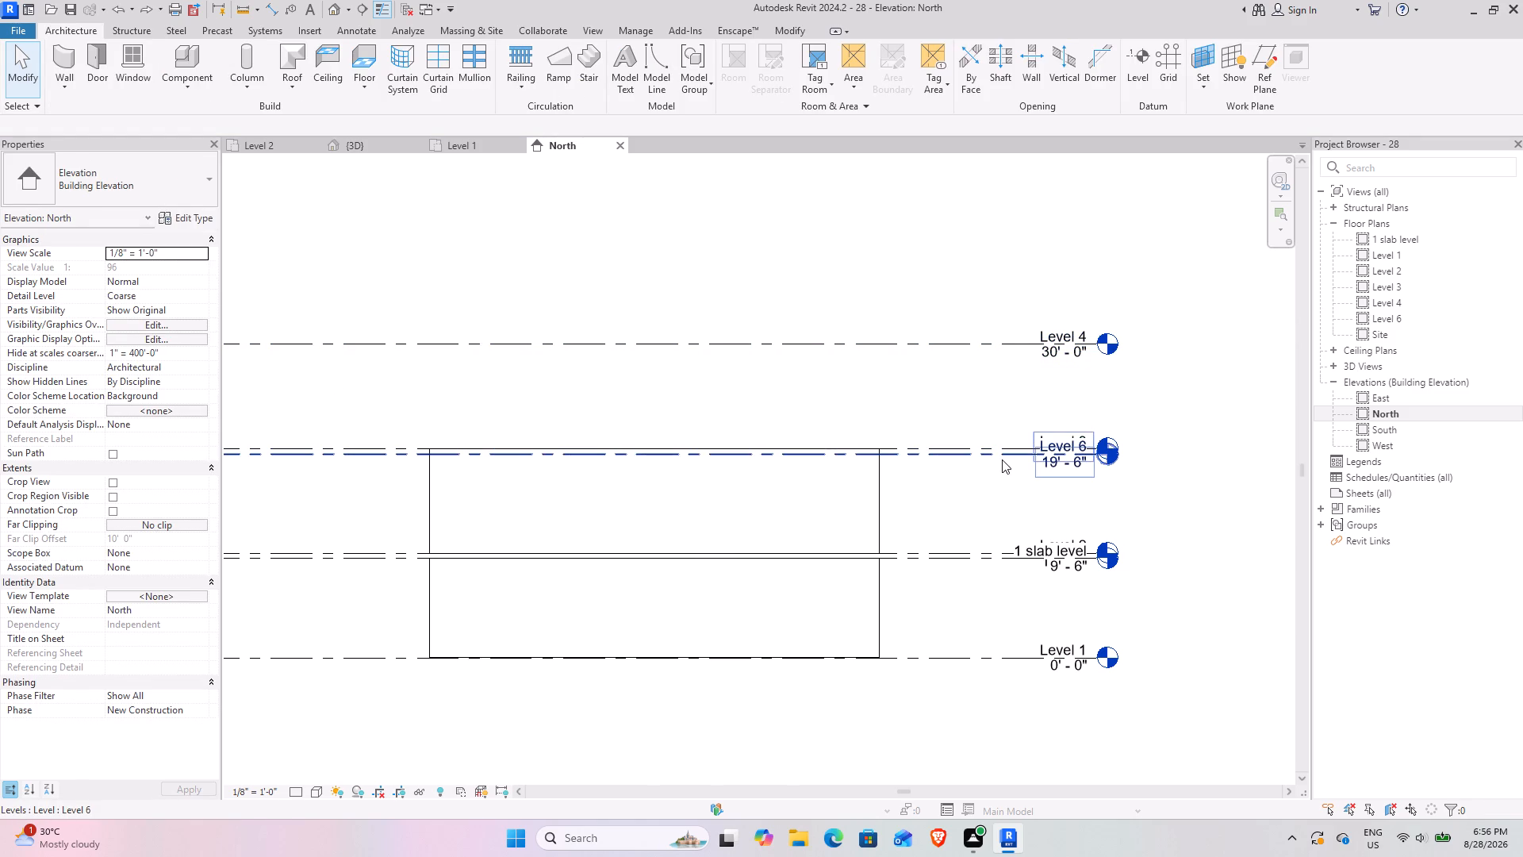
{"action": "left_click", "coordinate": [1002, 459]}
{"action": "left_click", "coordinate": [1068, 448]}
{"action": "left_click", "coordinate": [952, 490]}
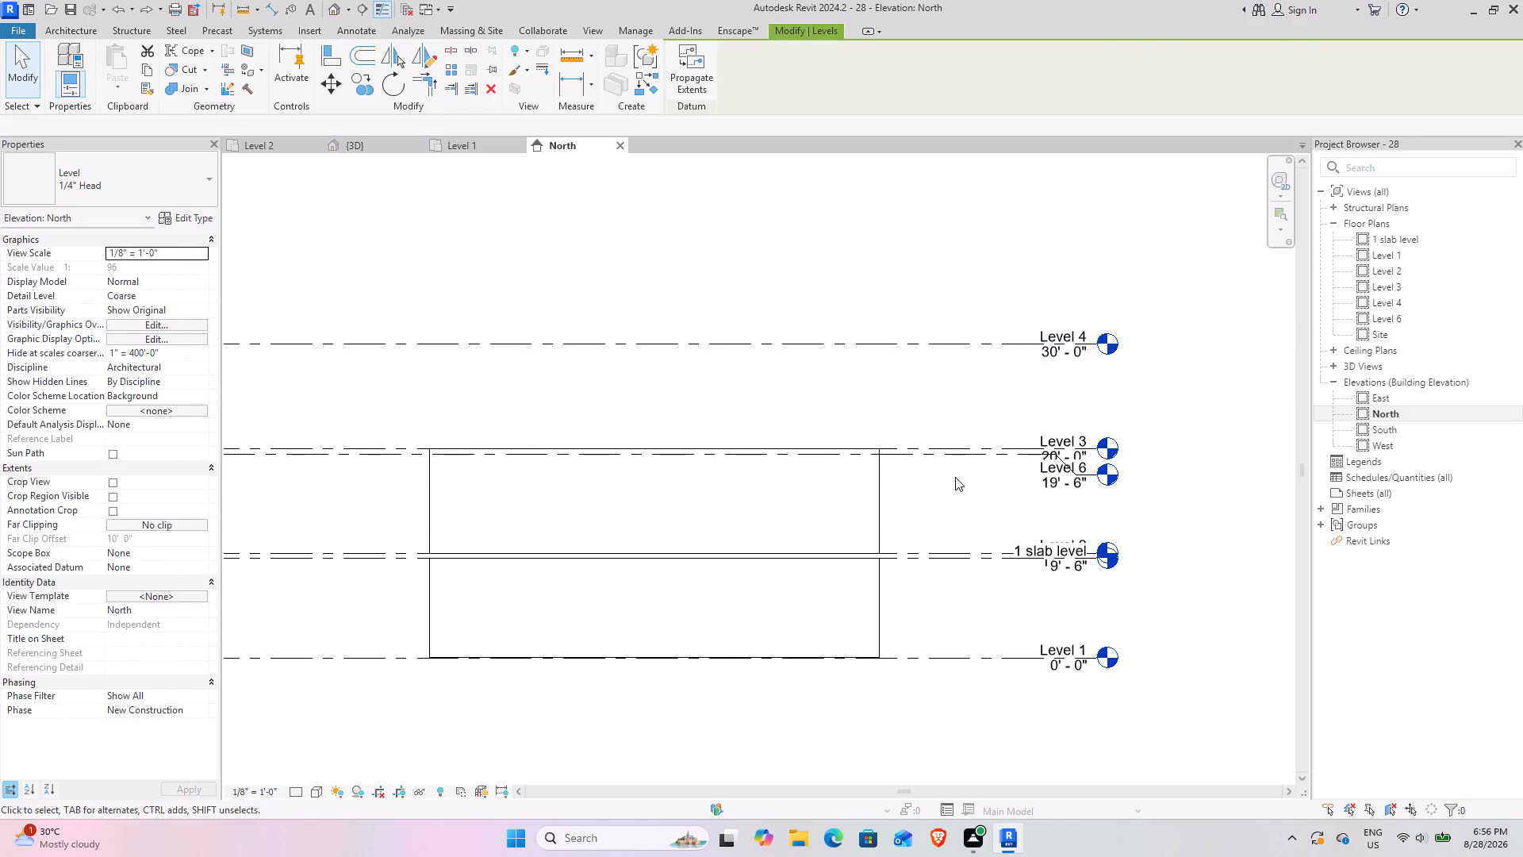
Rename the 19' 6" level as 2 slab level.
{"action": "left_click", "coordinate": [961, 457]}
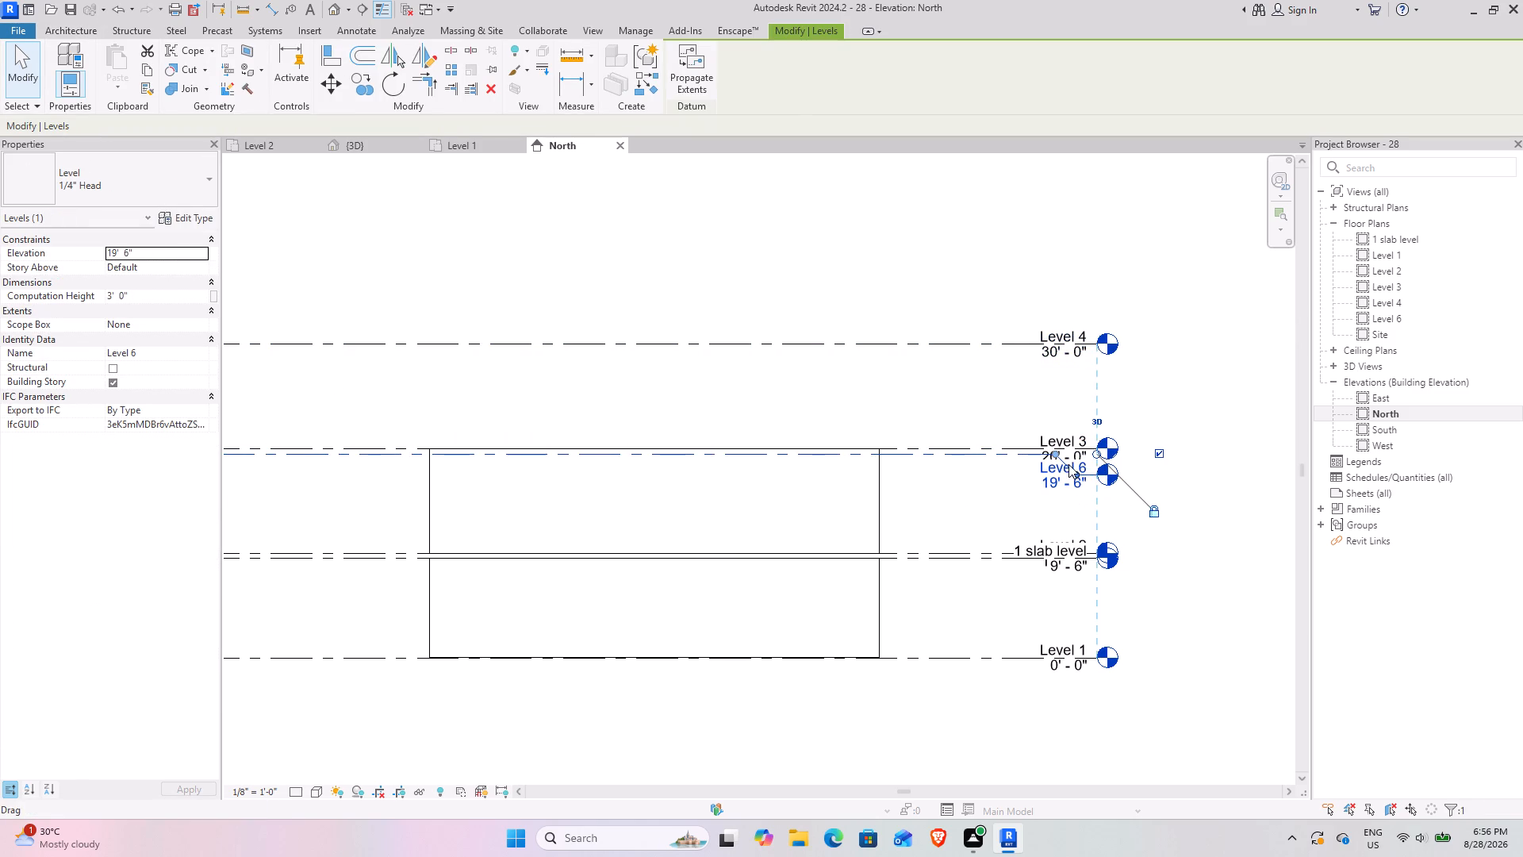
{"action": "scroll", "coordinate": [1048, 468], "scroll_direction": "up", "scroll_amount": 5}
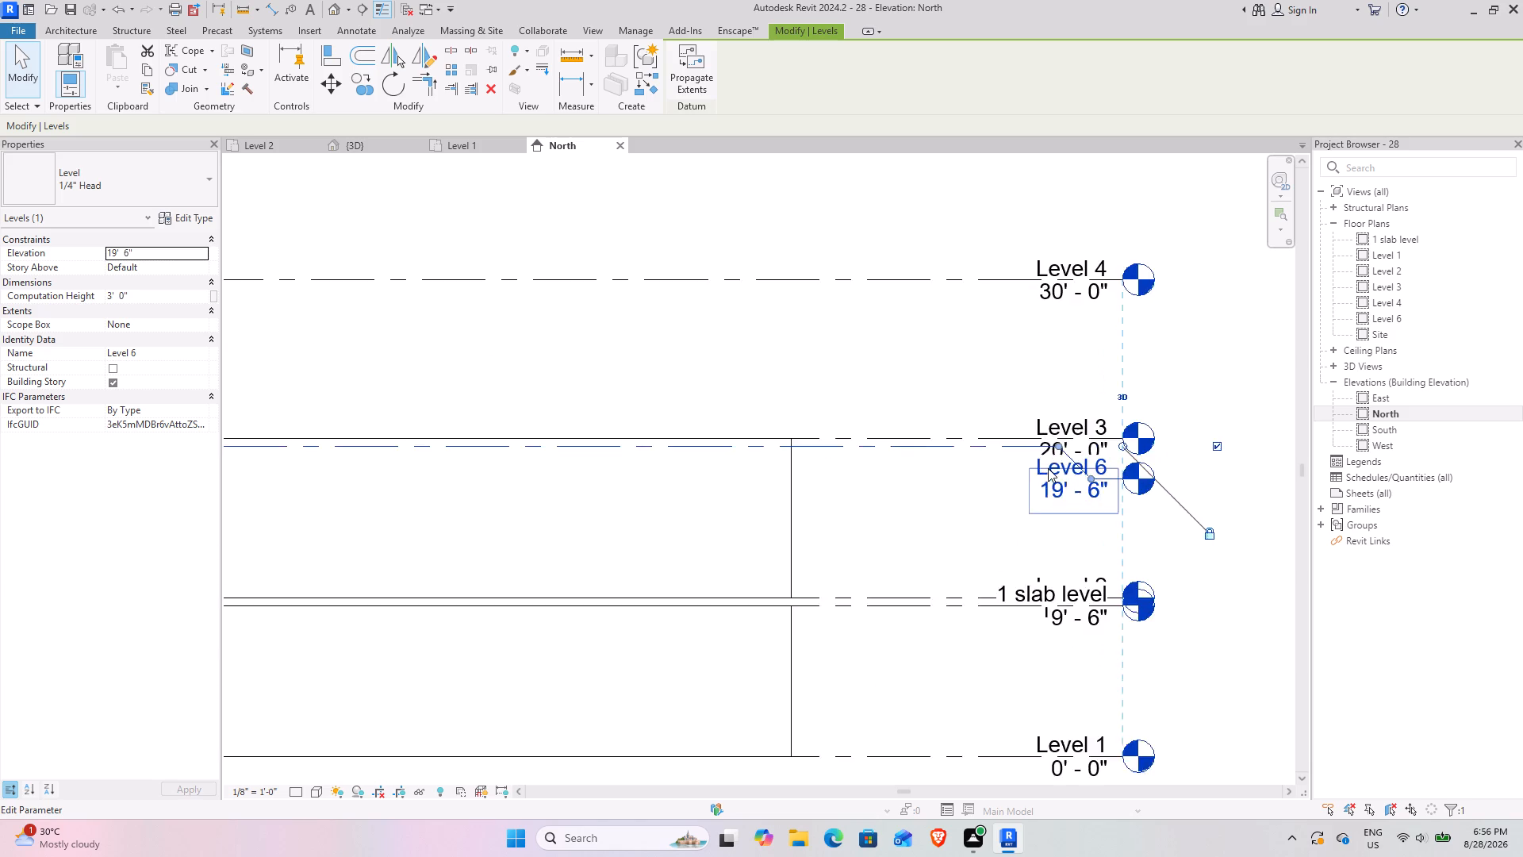
{"action": "scroll", "coordinate": [1048, 468], "scroll_direction": "up", "scroll_amount": 3}
{"action": "left_click", "coordinate": [1048, 468]}
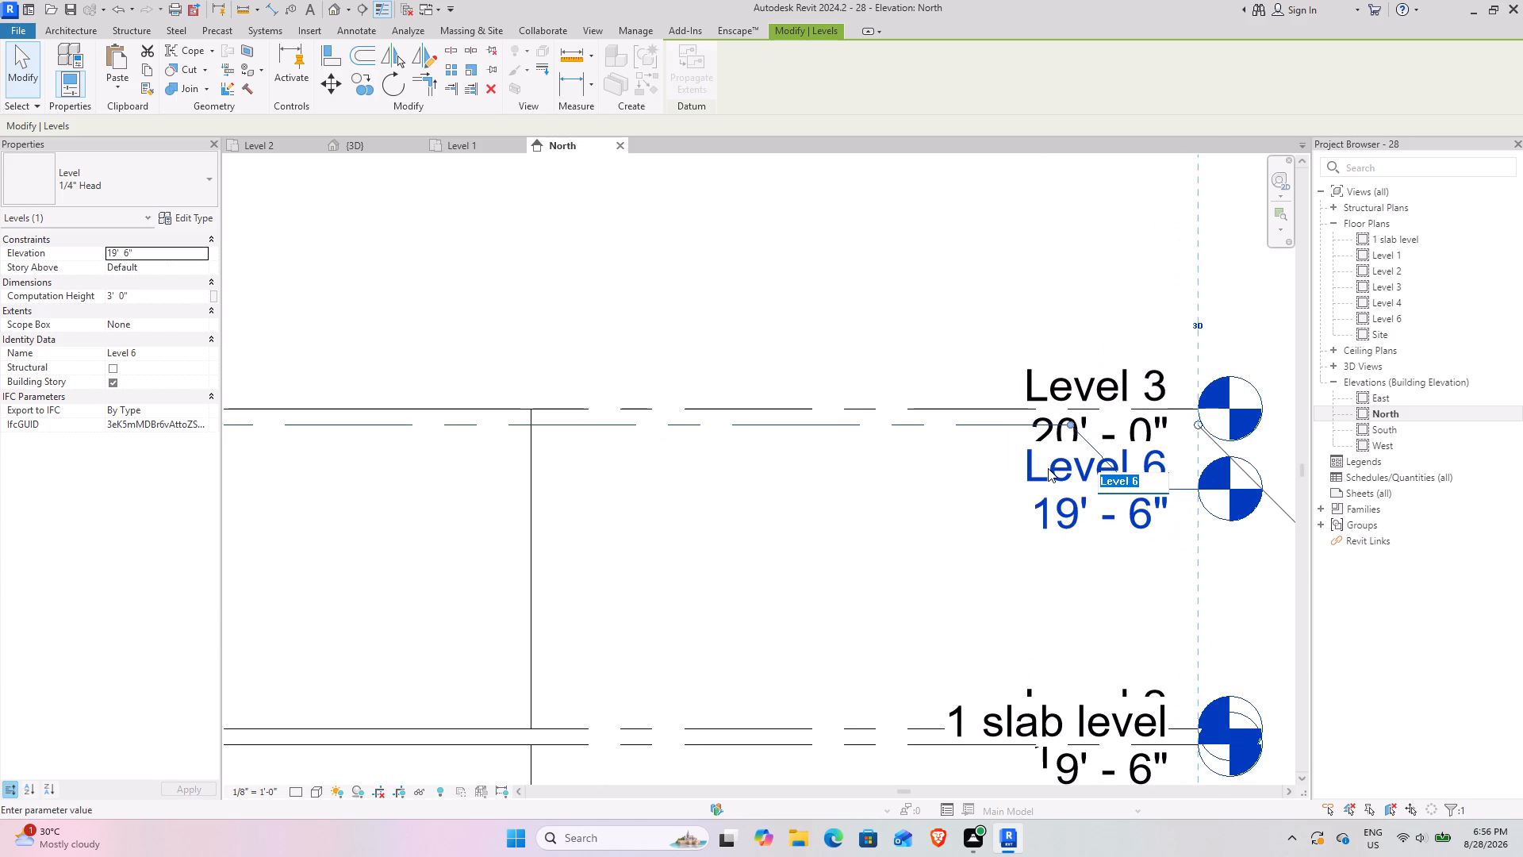
{"action": "type", "text": "2 slab lex"}
{"action": "key", "text": "BackSpace"}
{"action": "type", "text": "vel"}
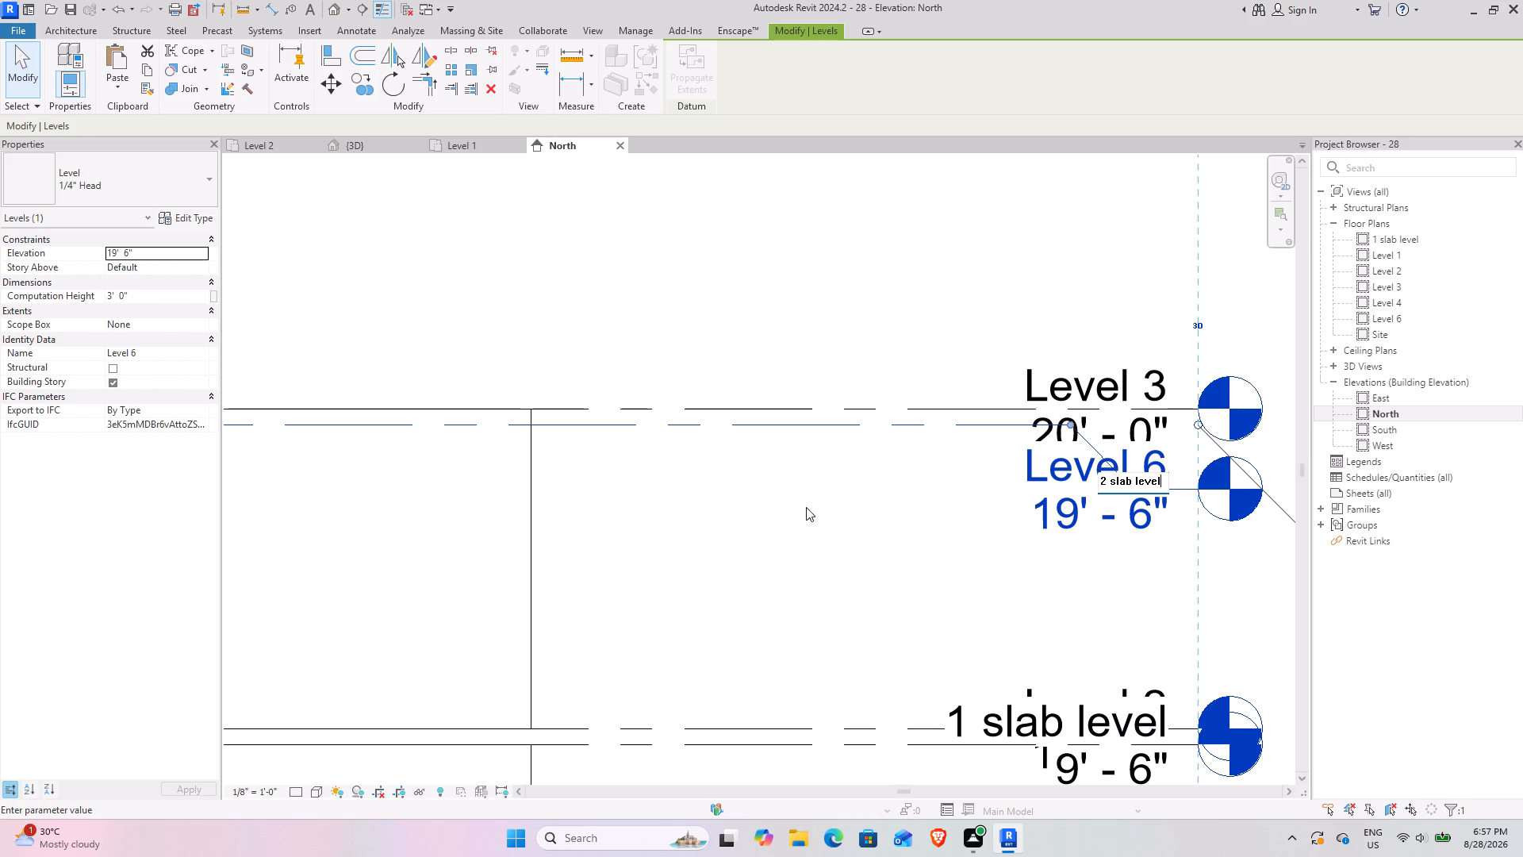
{"action": "left_click", "coordinate": [763, 578]}
{"action": "left_click", "coordinate": [830, 419]}
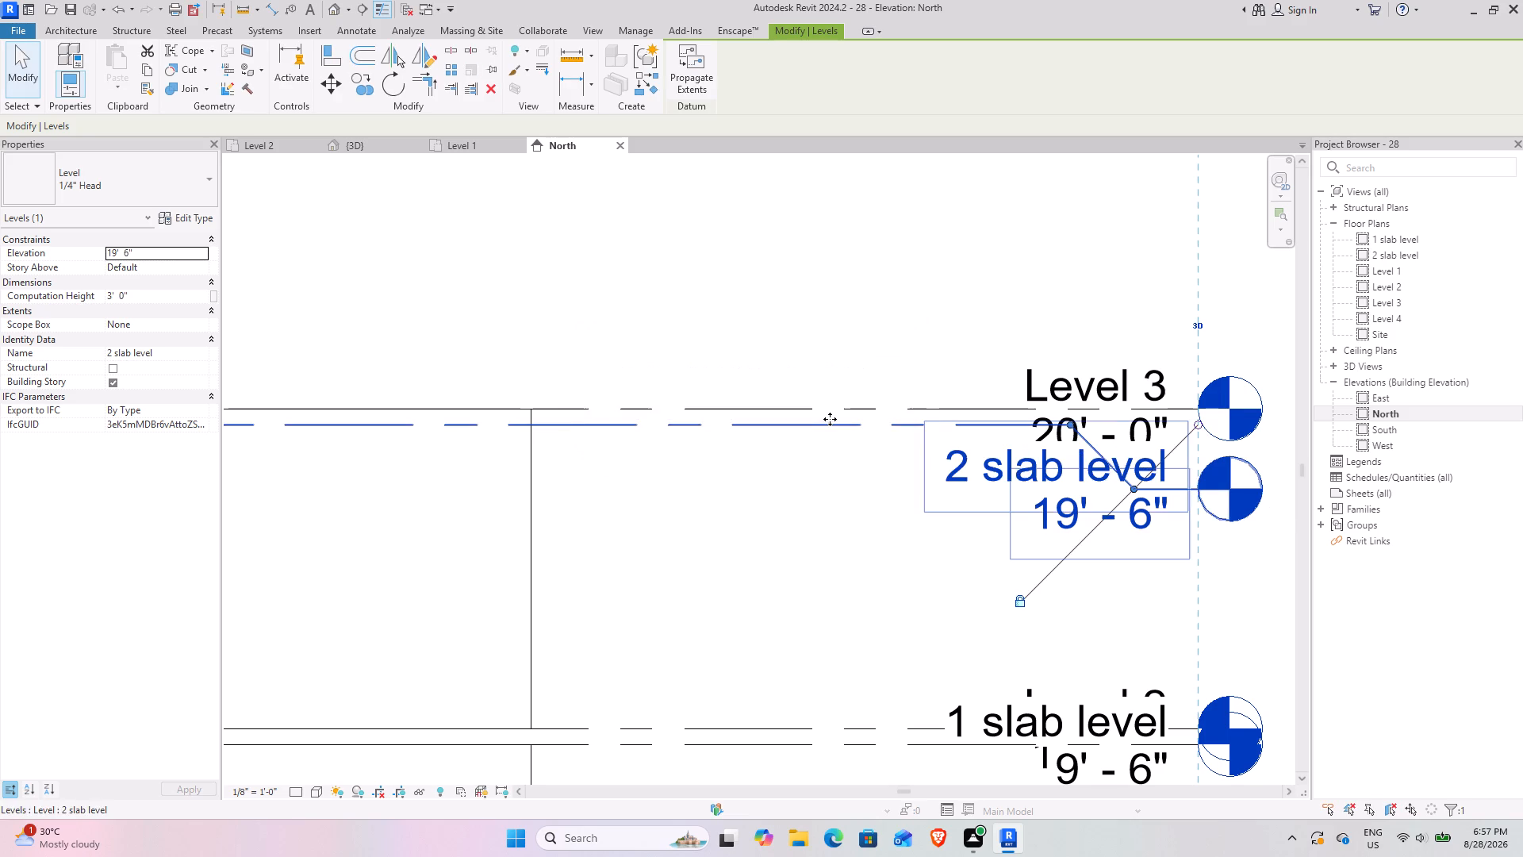
Select all the Level 2 walls together and set their top constraint to Up to level: 2 slab level.
{"action": "scroll", "coordinate": [855, 498], "scroll_direction": "down", "scroll_amount": 9}
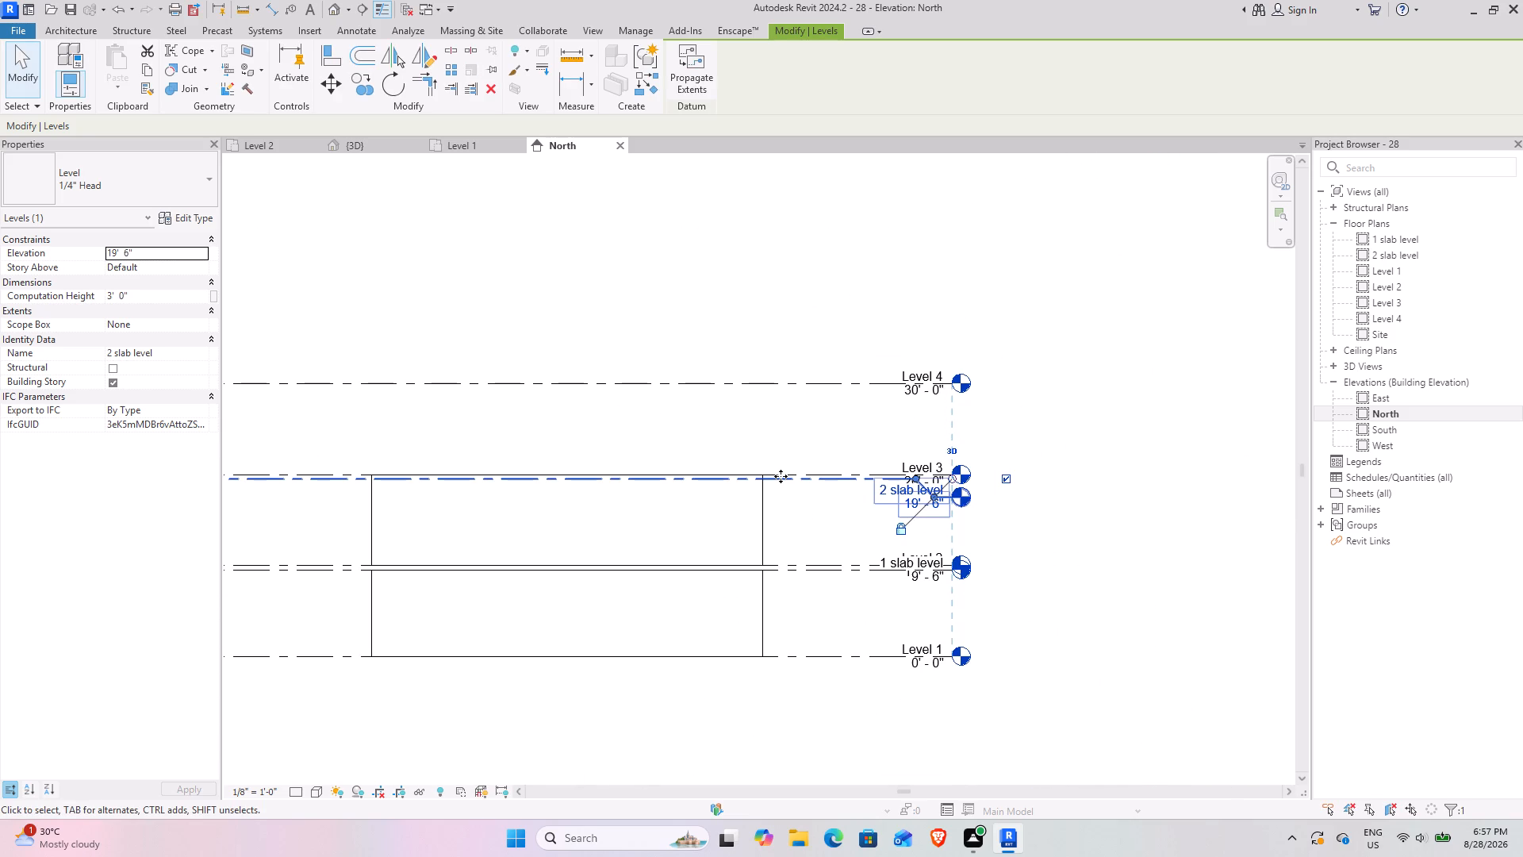
{"action": "left_click", "coordinate": [535, 241]}
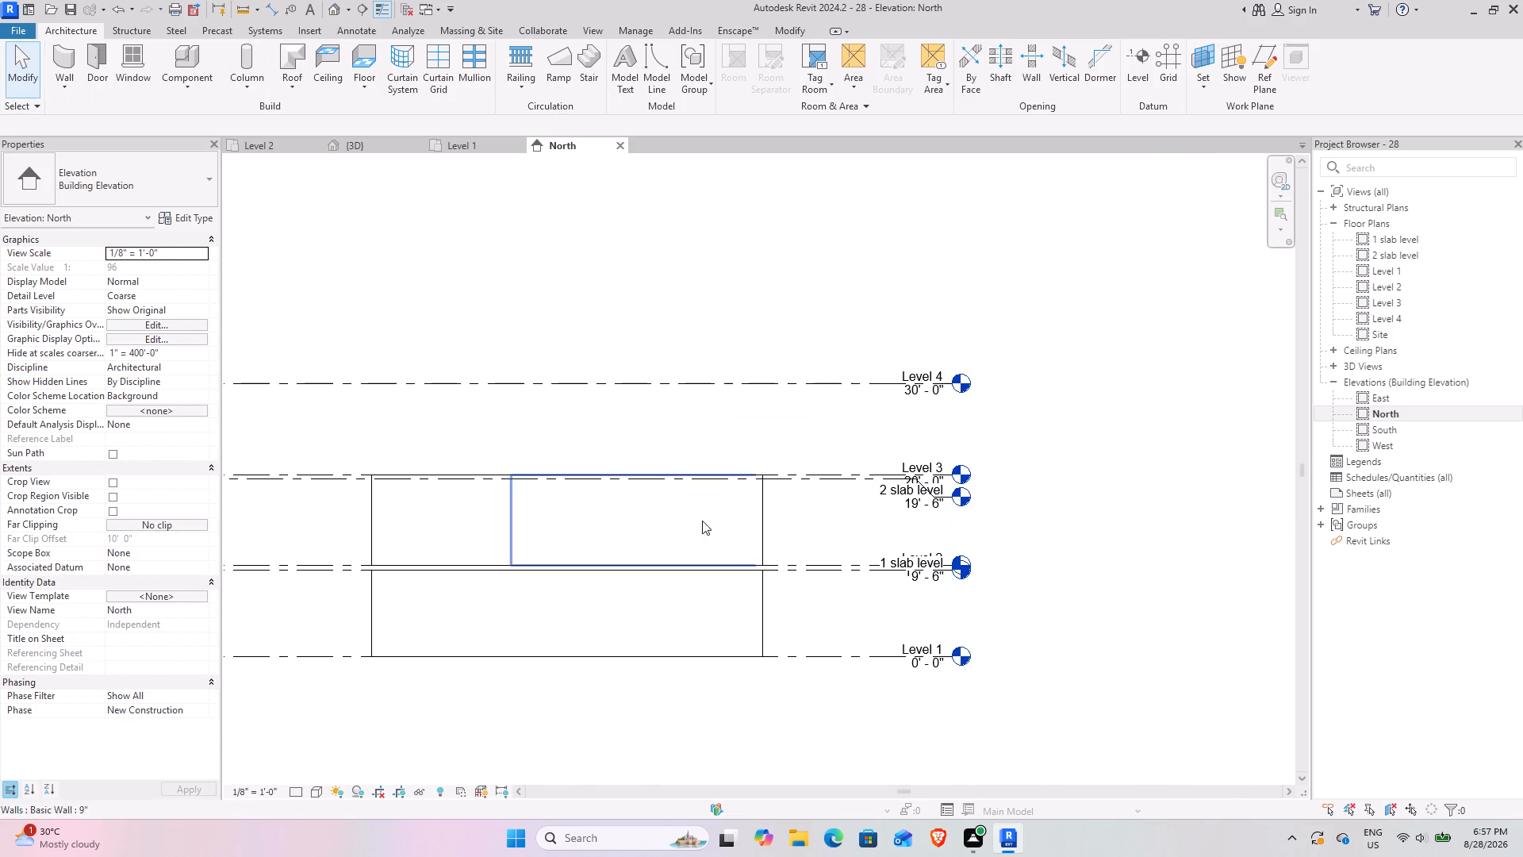
{"action": "left_click_drag", "start_coordinate": [829, 540], "coordinate": [346, 517]}
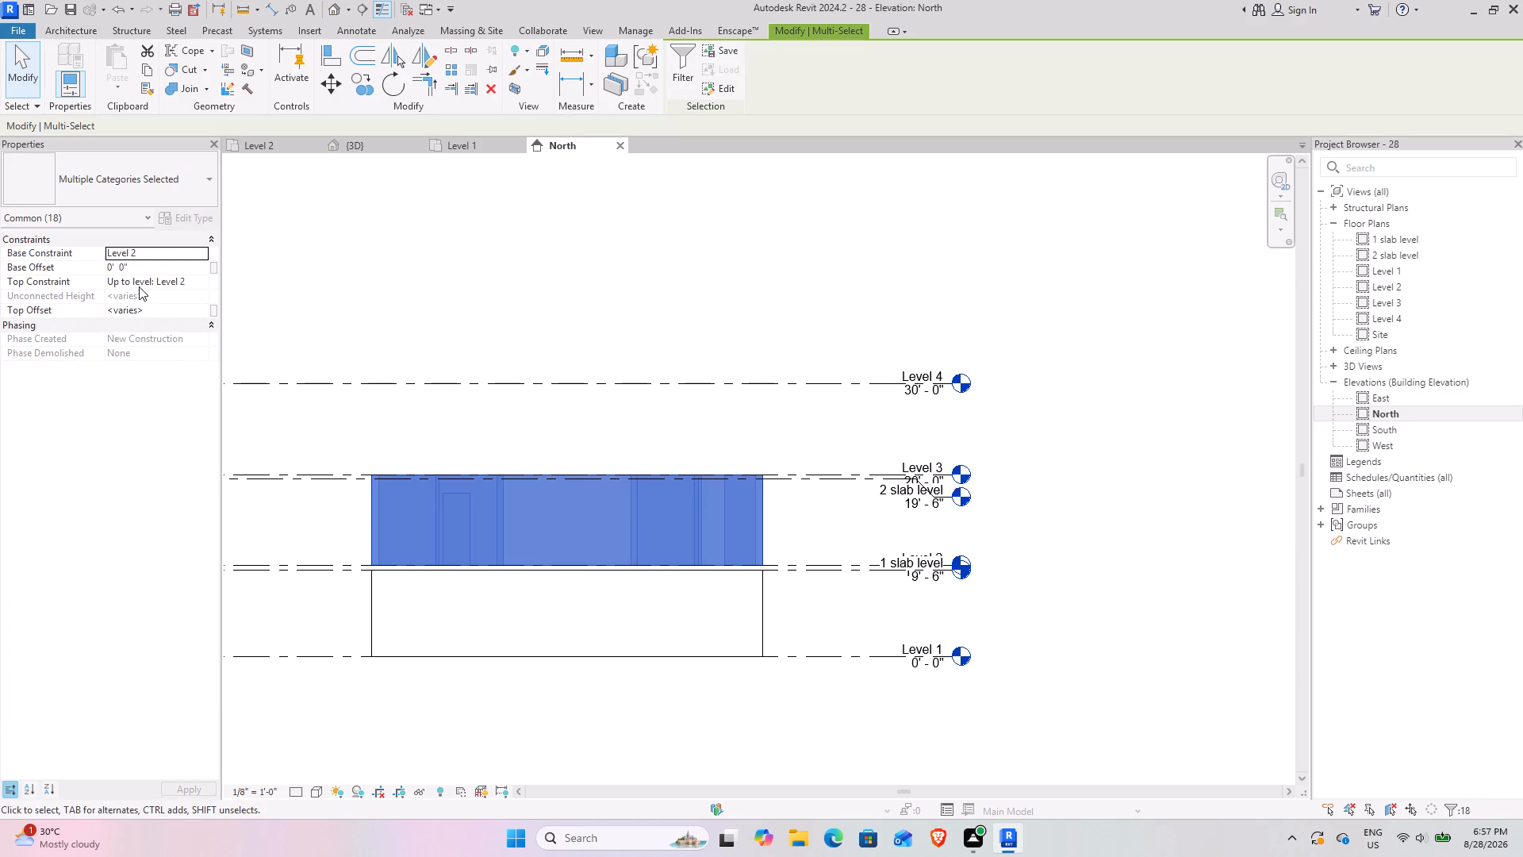
{"action": "left_click", "coordinate": [205, 278]}
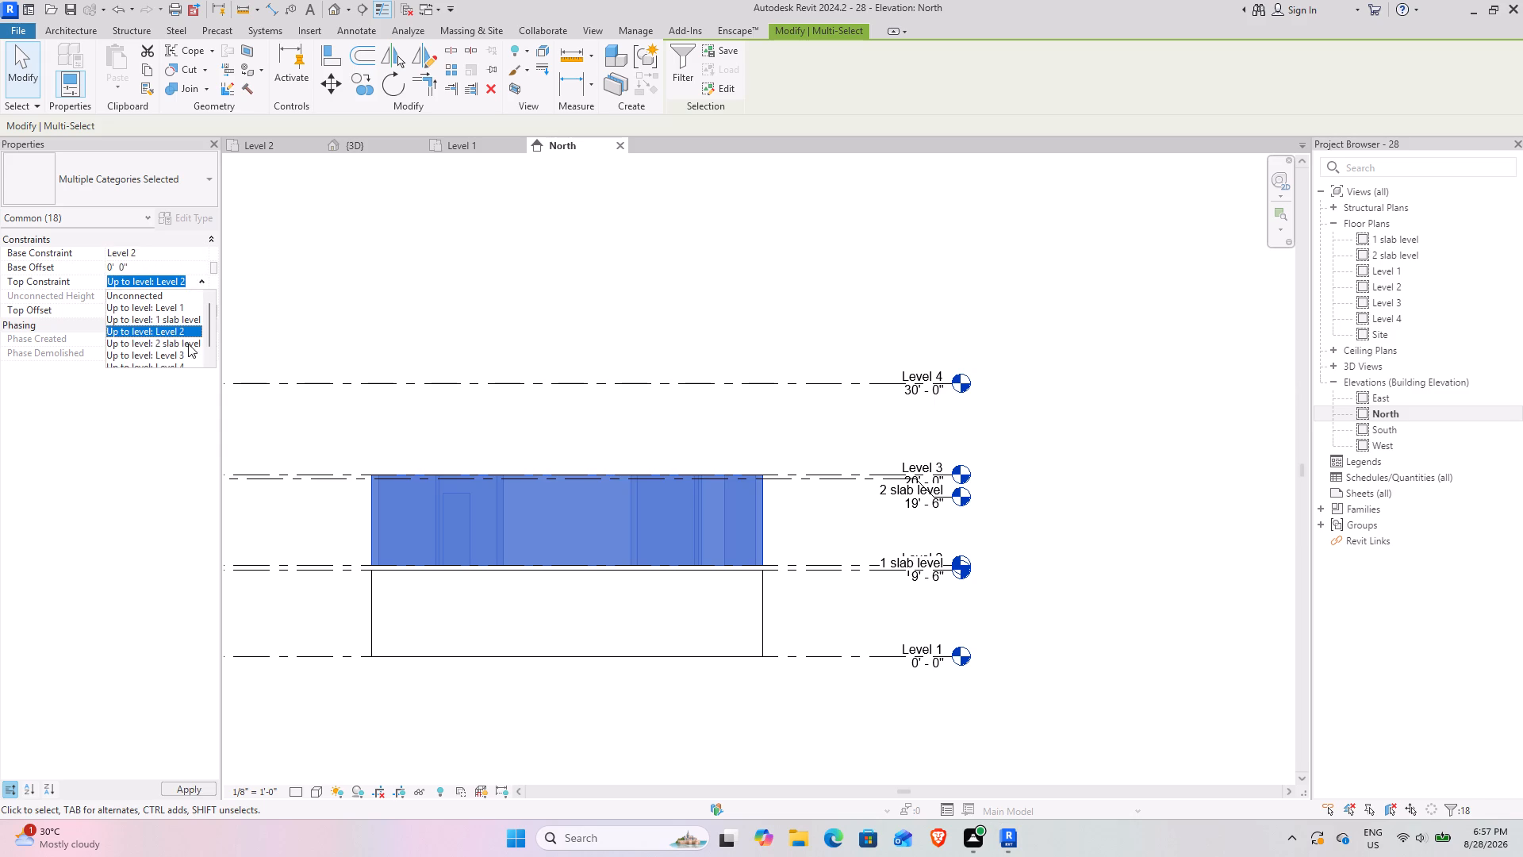
{"action": "left_click", "coordinate": [169, 345]}
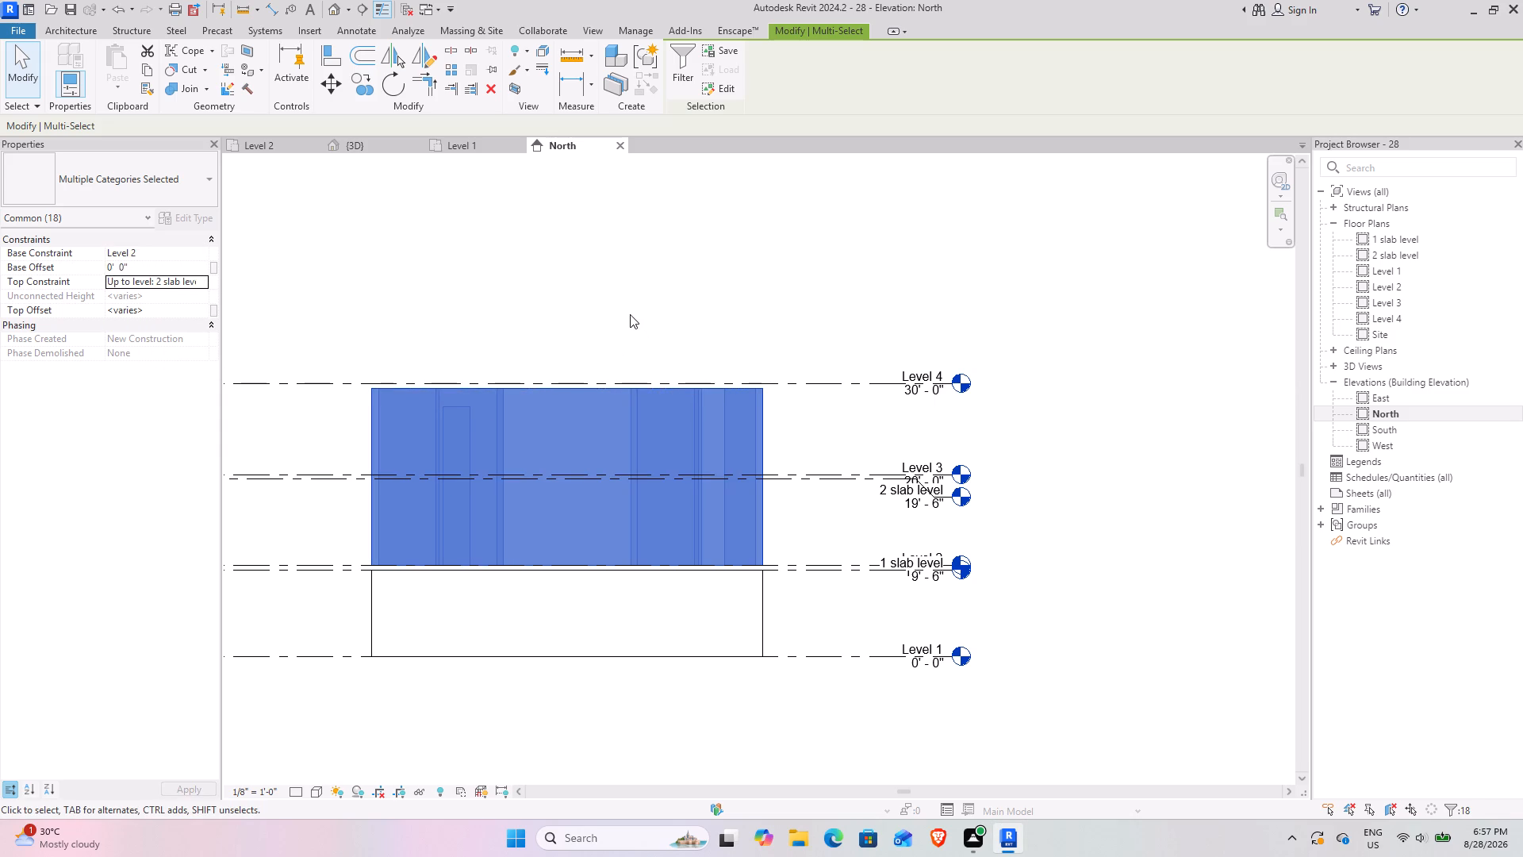
{"action": "scroll", "coordinate": [606, 271], "scroll_direction": "down", "scroll_amount": 1}
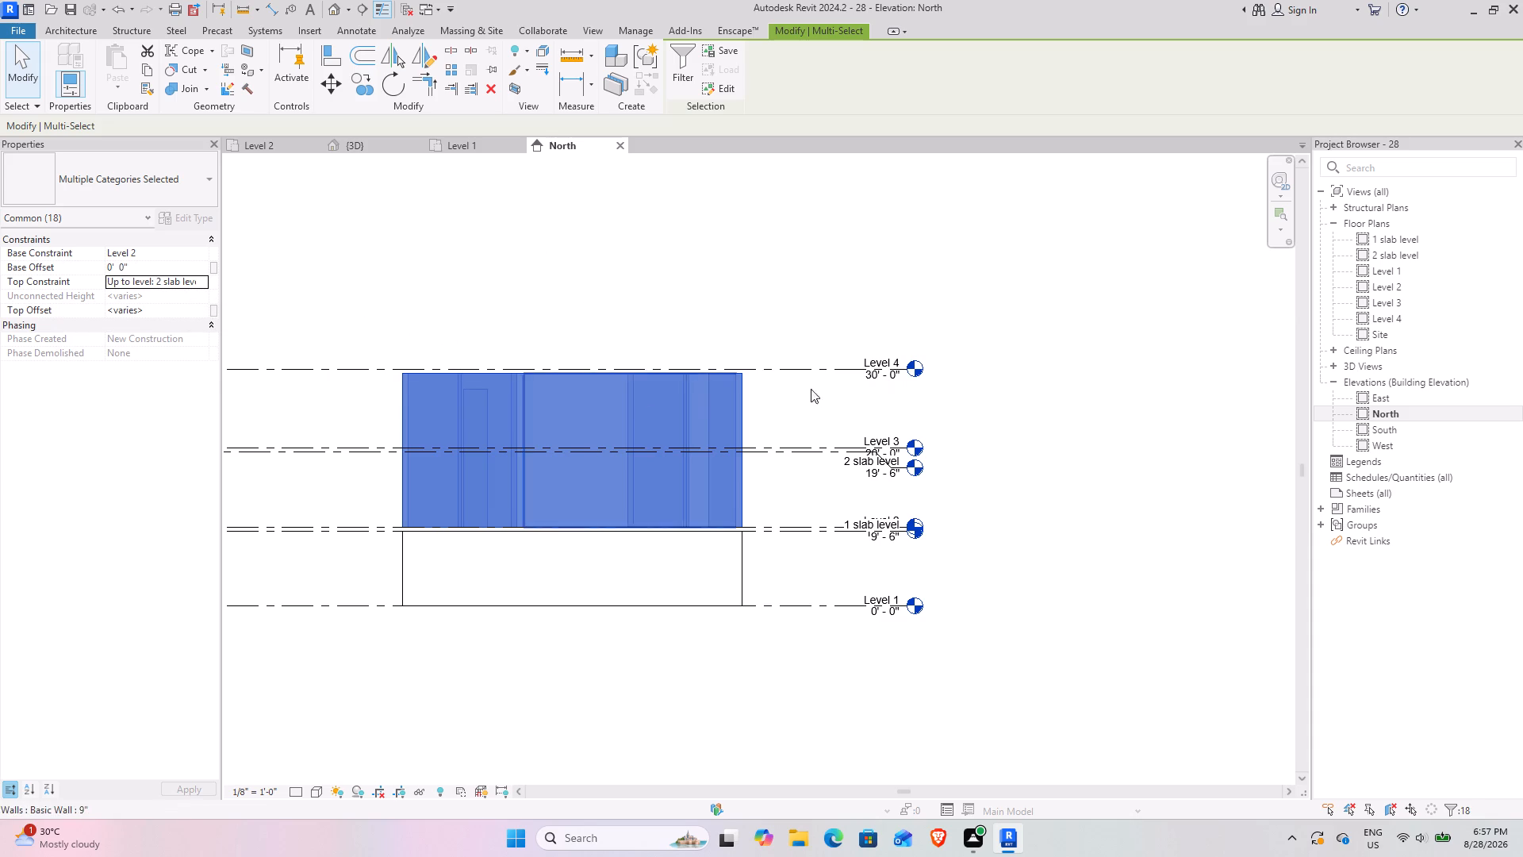
{"action": "scroll", "coordinate": [866, 455], "scroll_direction": "up", "scroll_amount": 13}
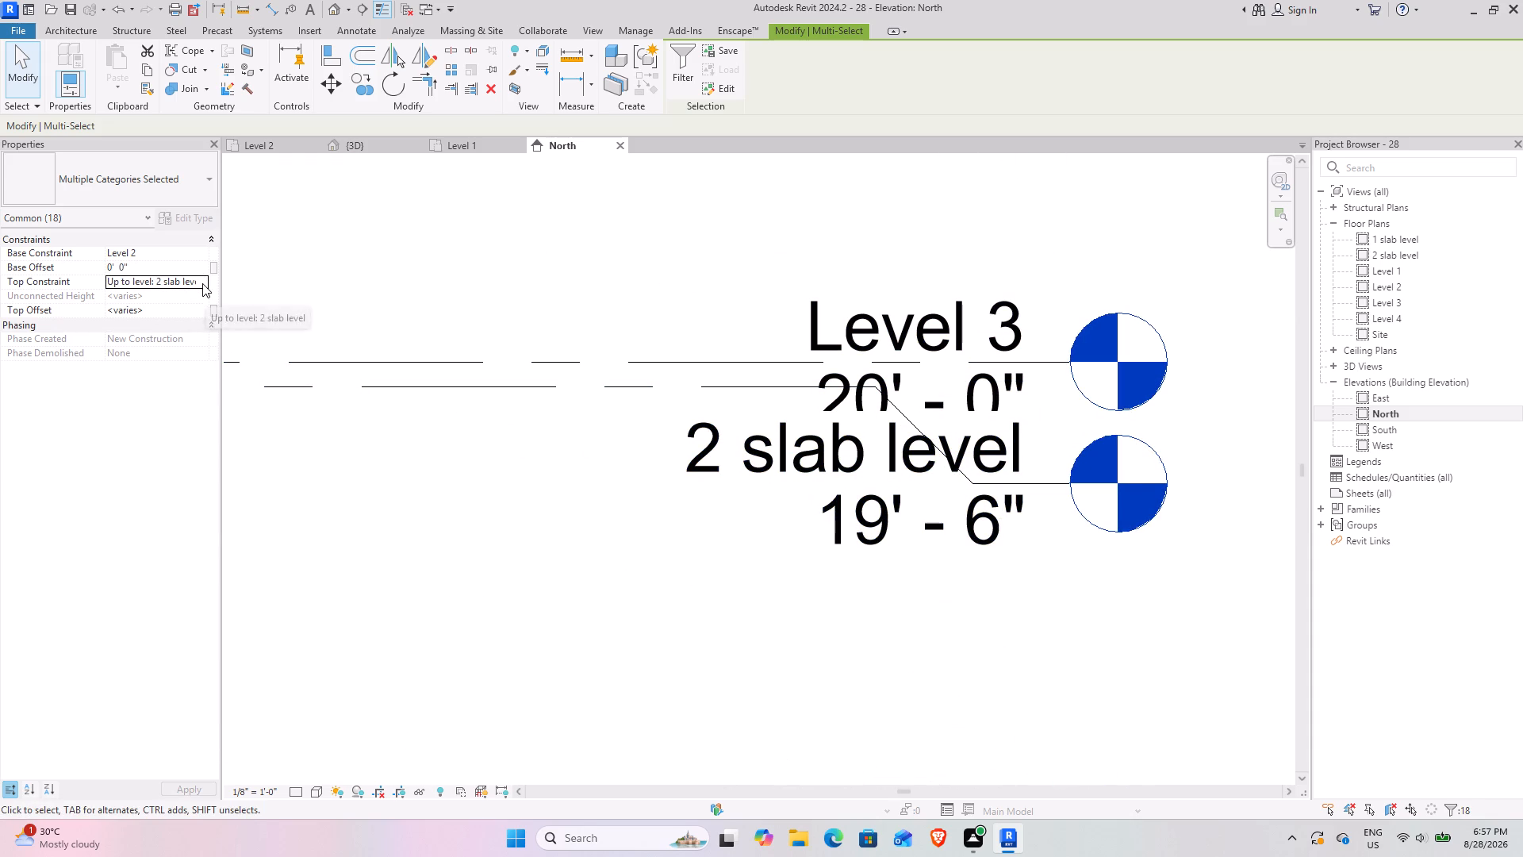
Examine the height of the selected upper-storey walls against the level lines from several sides in the 3D view.
{"action": "left_click", "coordinate": [356, 150]}
{"action": "scroll", "coordinate": [441, 317], "scroll_direction": "down", "scroll_amount": 5}
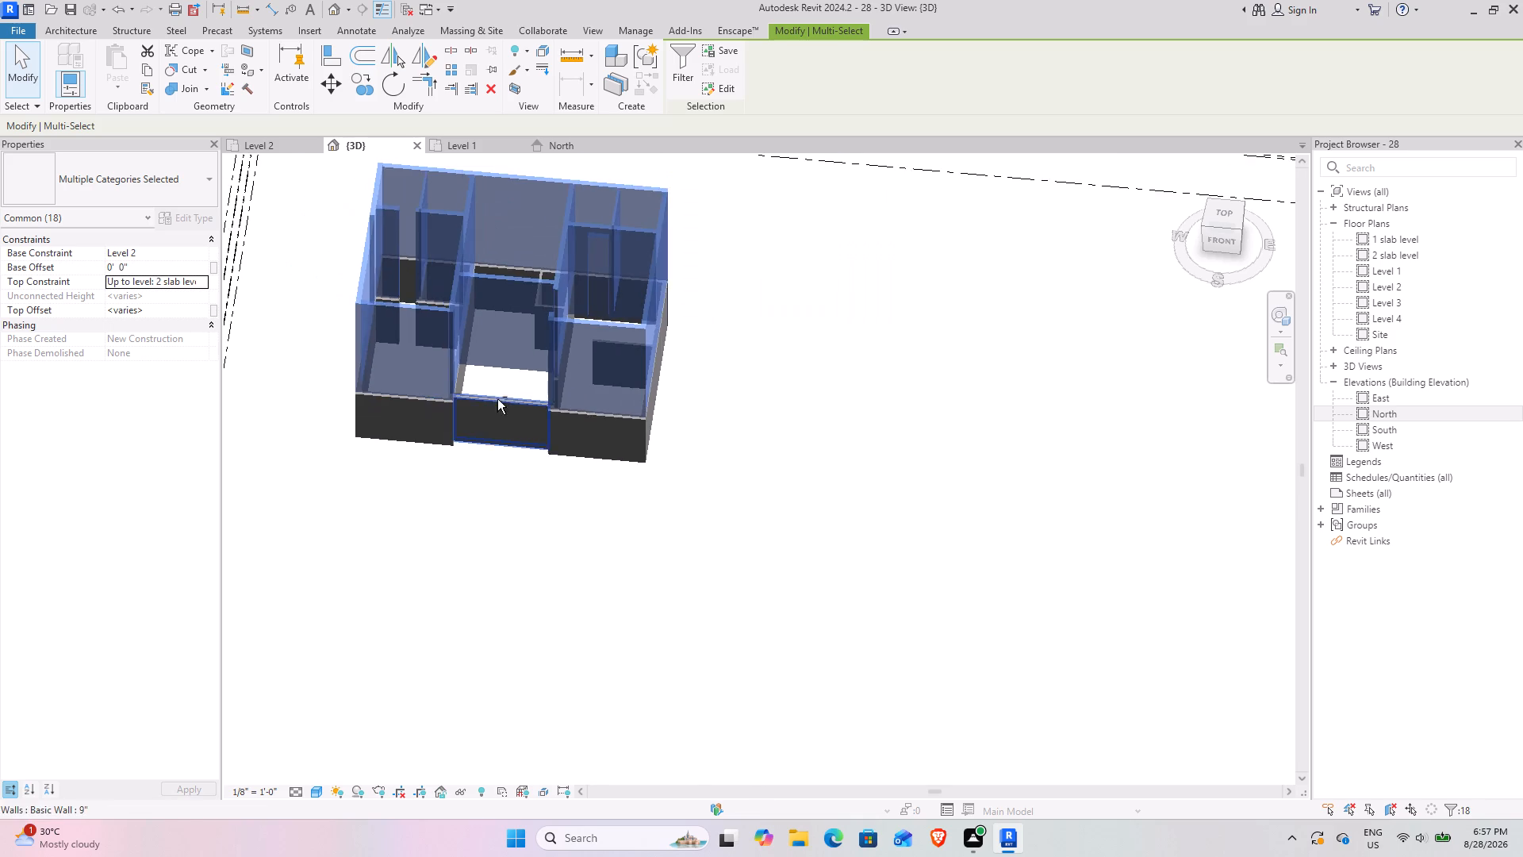
{"action": "middle_click_drag", "start_coordinate": [489, 398], "coordinate": [393, 306], "text": "shift"}
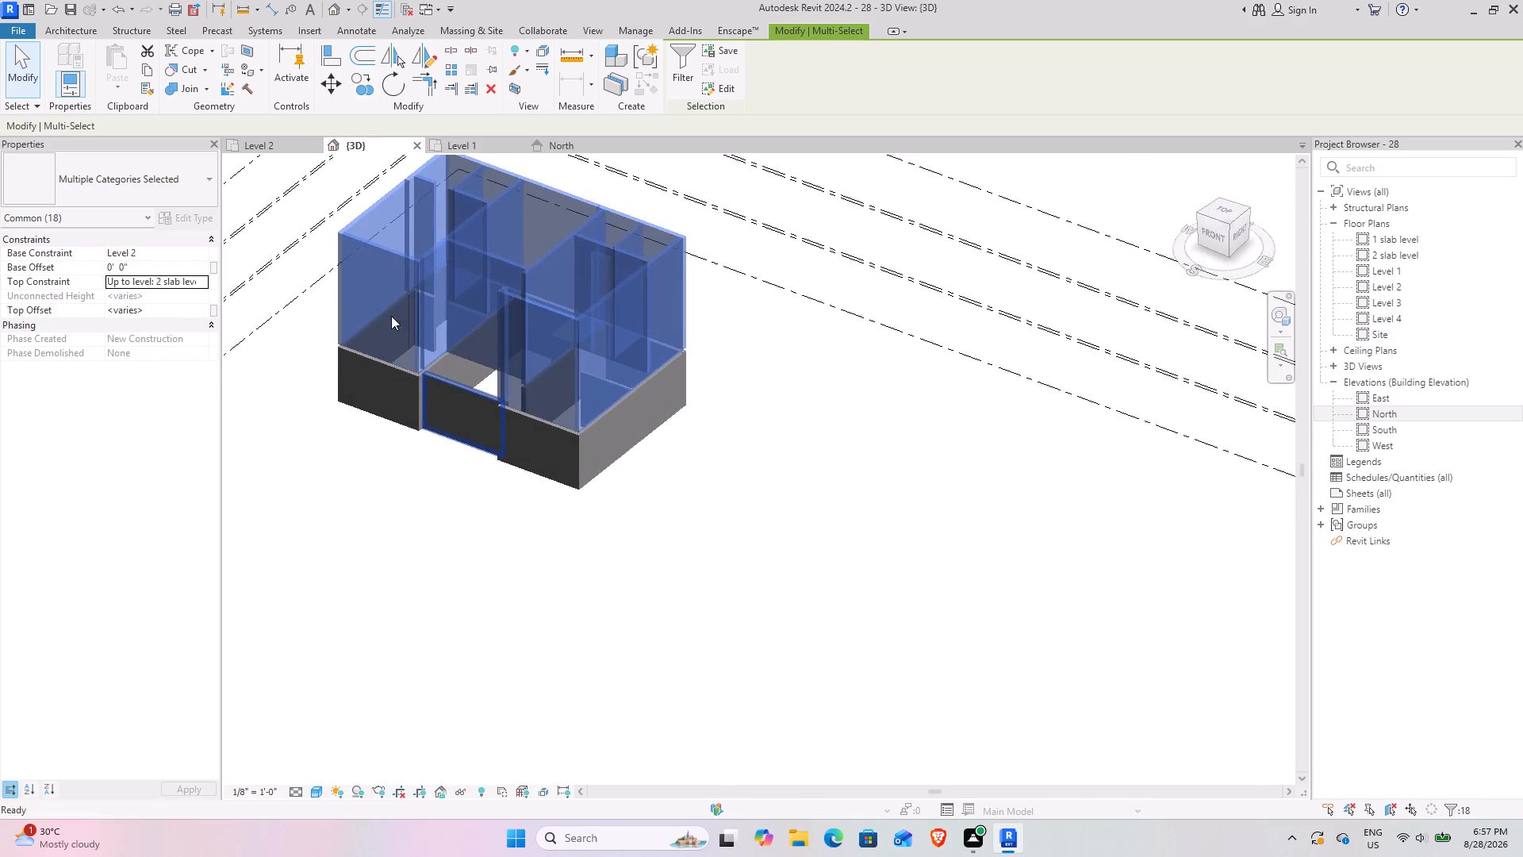
{"action": "middle_click_drag", "start_coordinate": [372, 373], "coordinate": [499, 233], "text": "shift"}
{"action": "middle_click_drag", "start_coordinate": [554, 363], "coordinate": [263, 354], "text": "shift"}
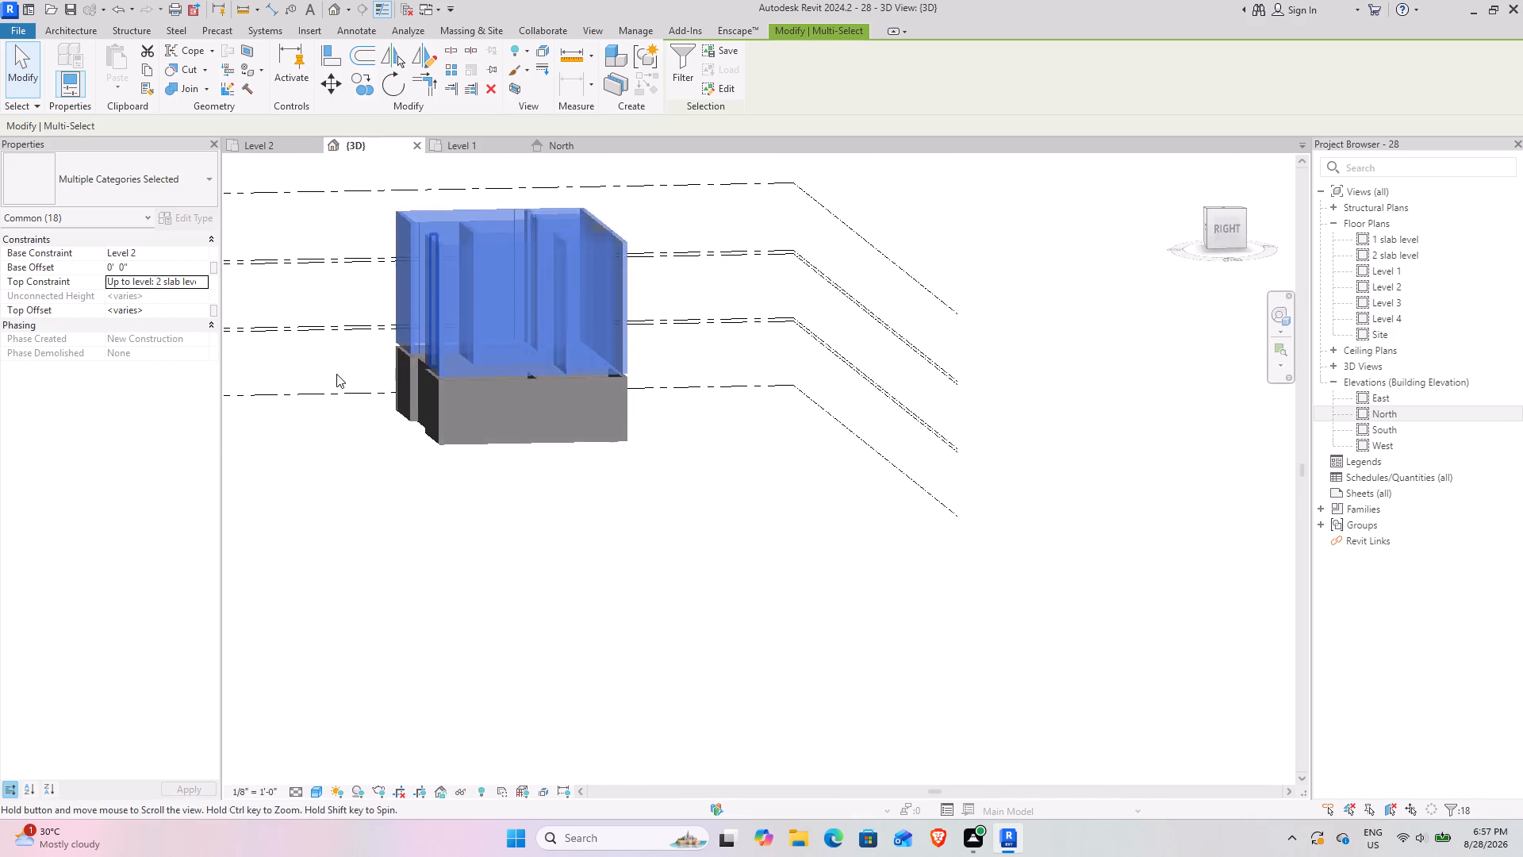
{"action": "middle_click_drag", "start_coordinate": [459, 394], "coordinate": [650, 555], "text": "shift"}
{"action": "middle_click_drag", "start_coordinate": [566, 539], "coordinate": [746, 684]}
{"action": "middle_click_drag", "start_coordinate": [638, 642], "coordinate": [750, 598], "text": "shift"}
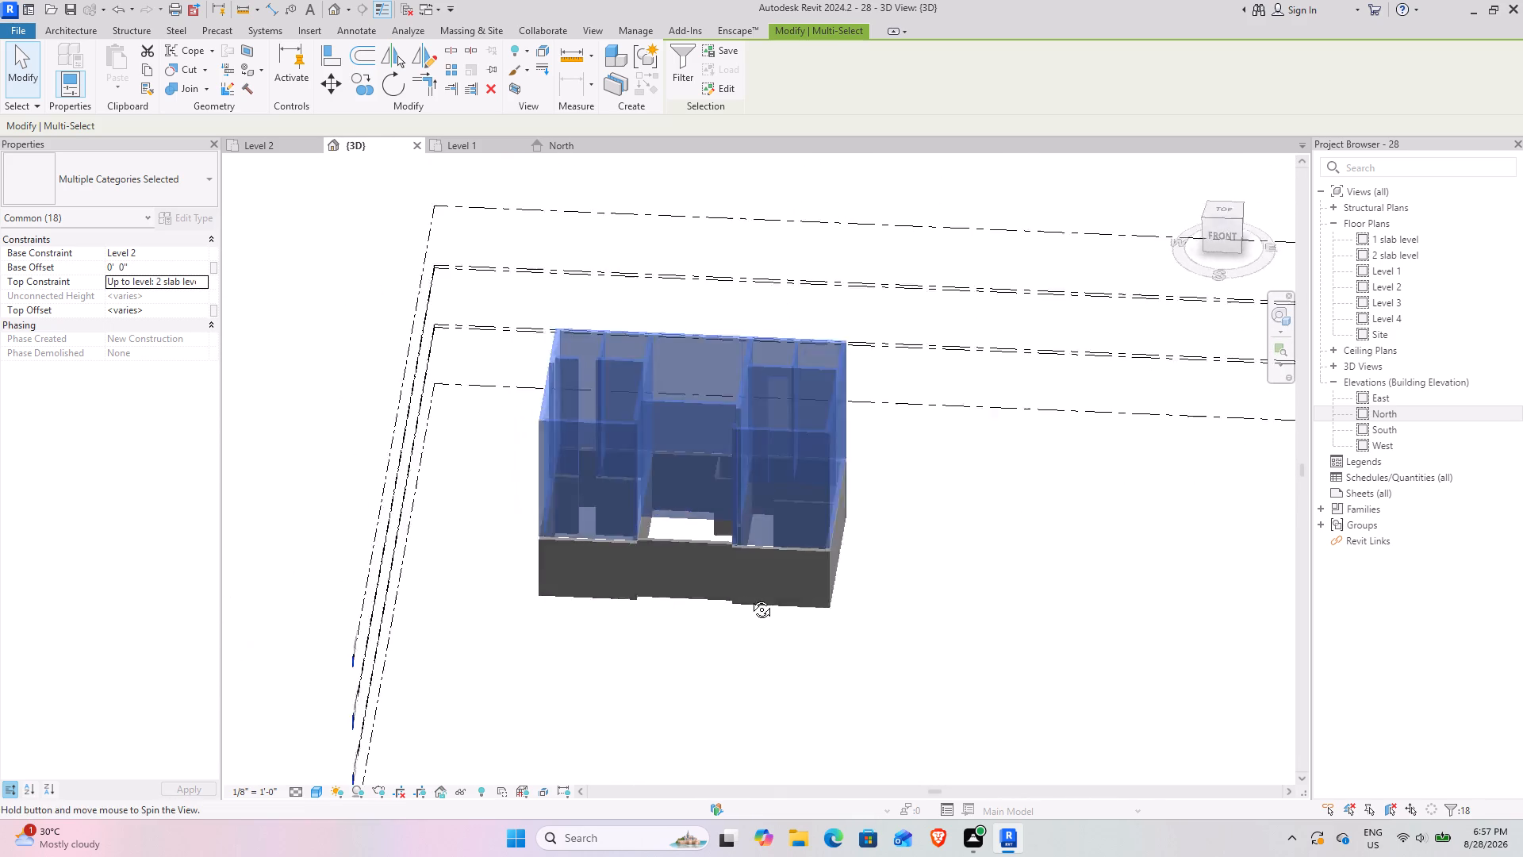
{"action": "middle_click_drag", "start_coordinate": [750, 598], "coordinate": [646, 536], "text": "shift"}
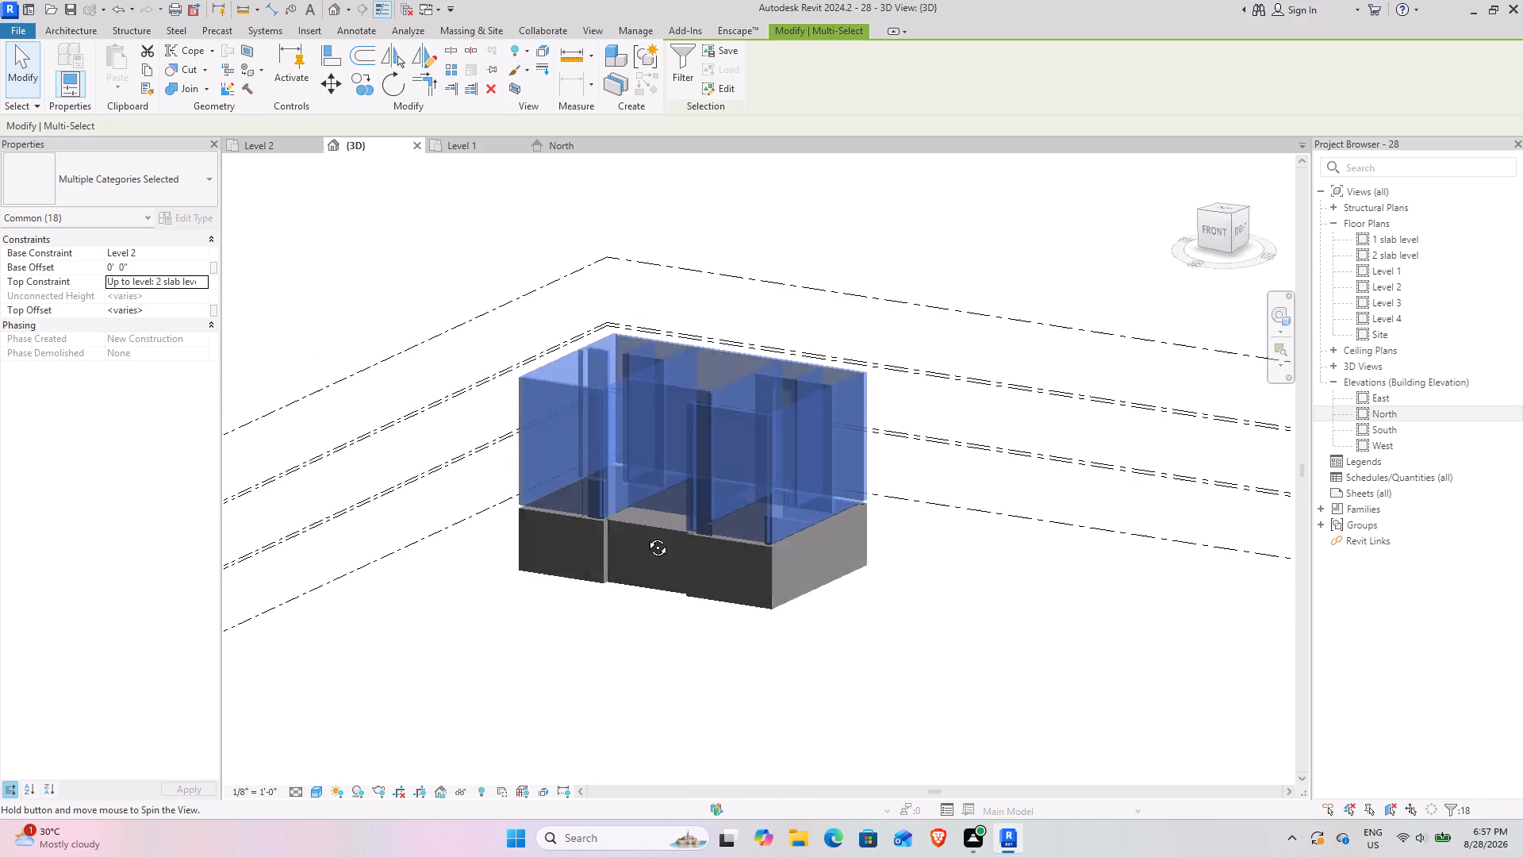
{"action": "middle_click_drag", "start_coordinate": [646, 536], "coordinate": [697, 699], "text": "shift"}
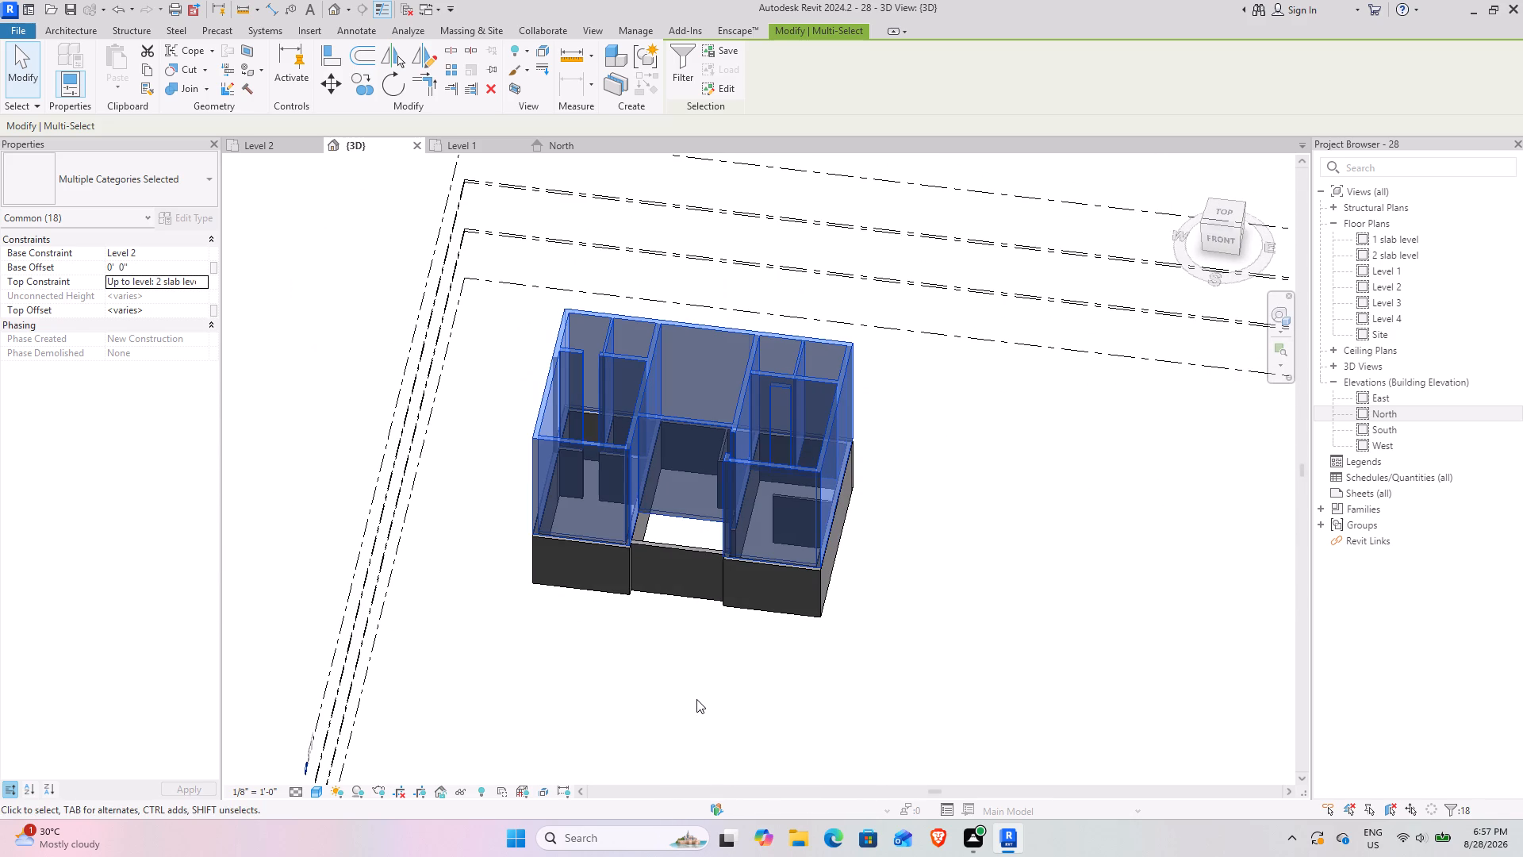
{"action": "middle_click_drag", "start_coordinate": [712, 609], "coordinate": [640, 342], "text": "shift"}
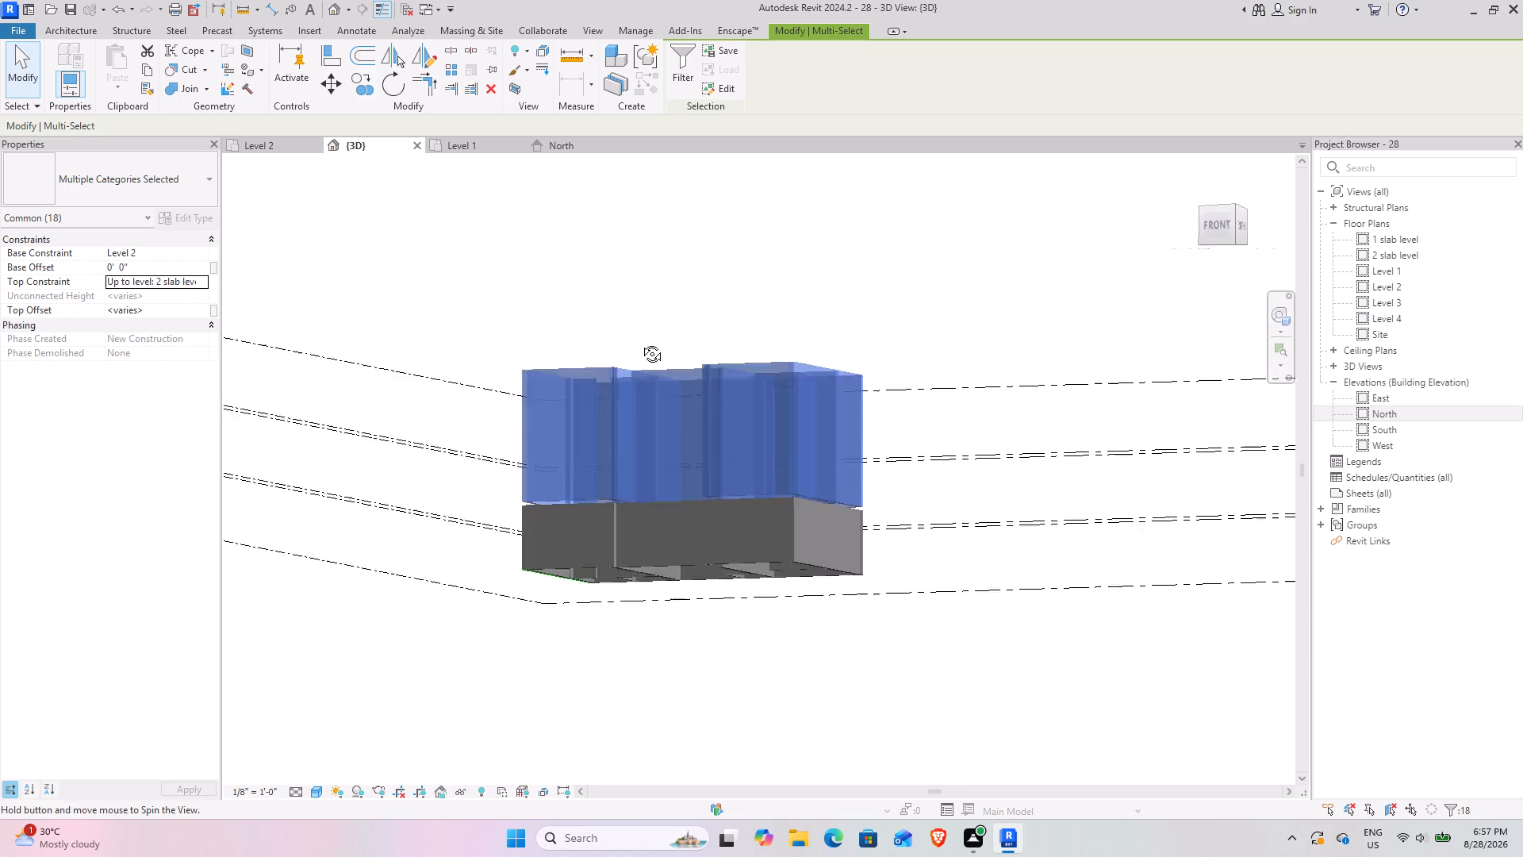
{"action": "middle_click_drag", "start_coordinate": [640, 342], "coordinate": [368, 481], "text": "shift"}
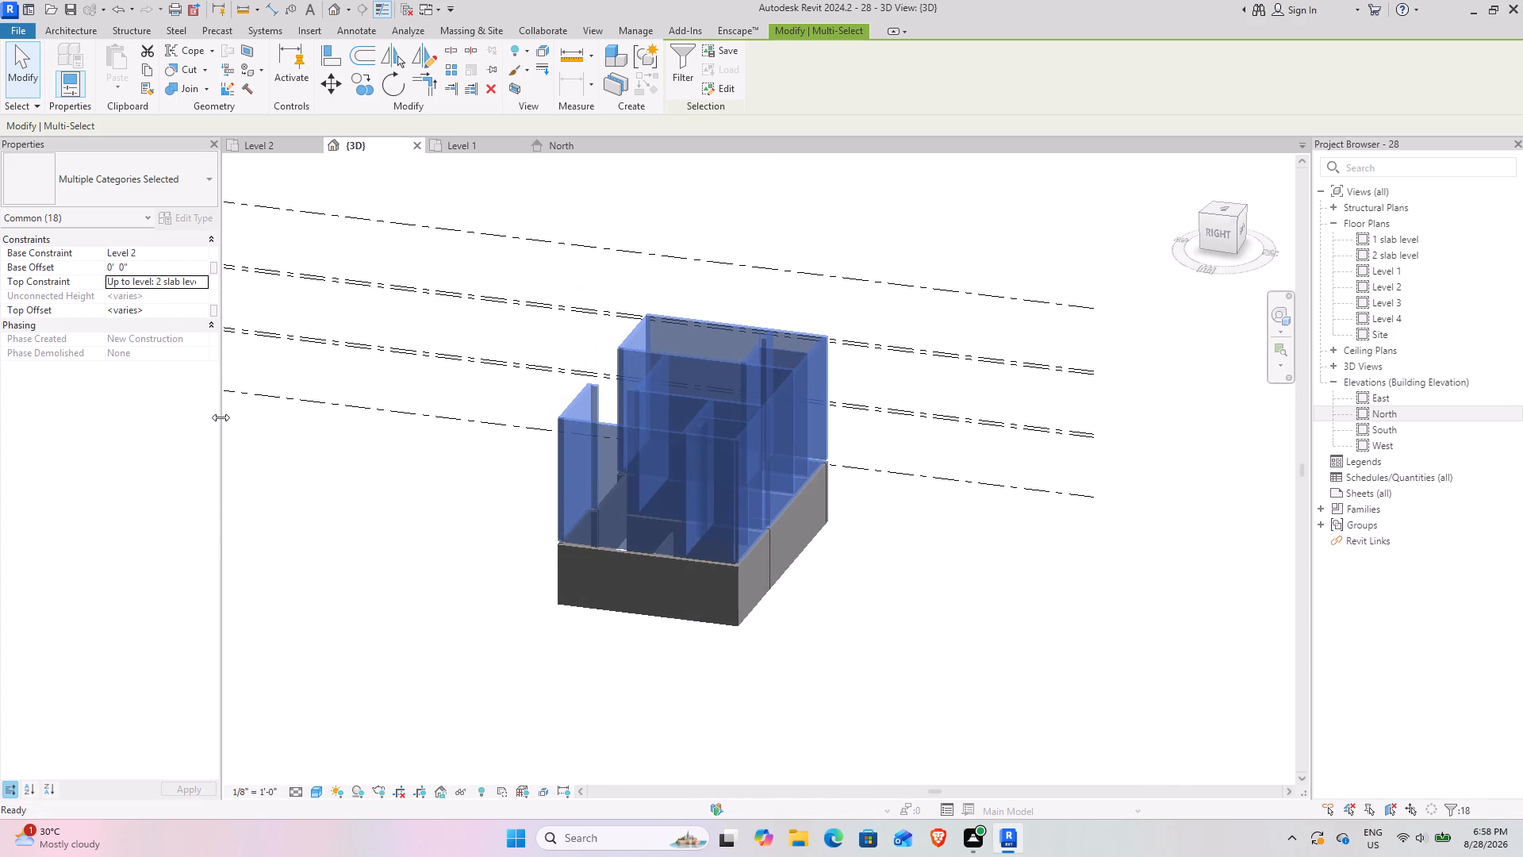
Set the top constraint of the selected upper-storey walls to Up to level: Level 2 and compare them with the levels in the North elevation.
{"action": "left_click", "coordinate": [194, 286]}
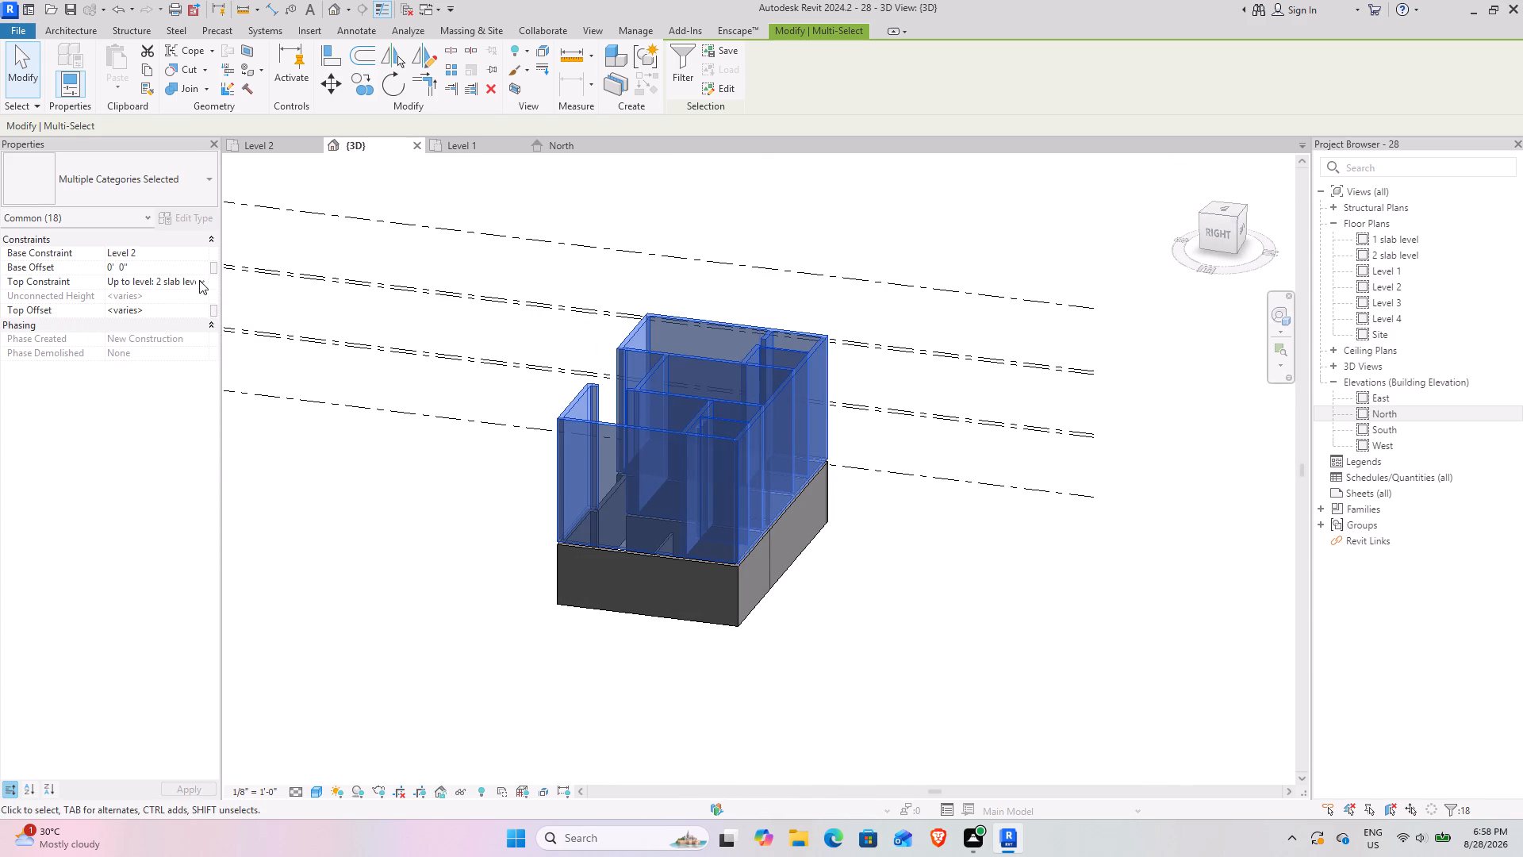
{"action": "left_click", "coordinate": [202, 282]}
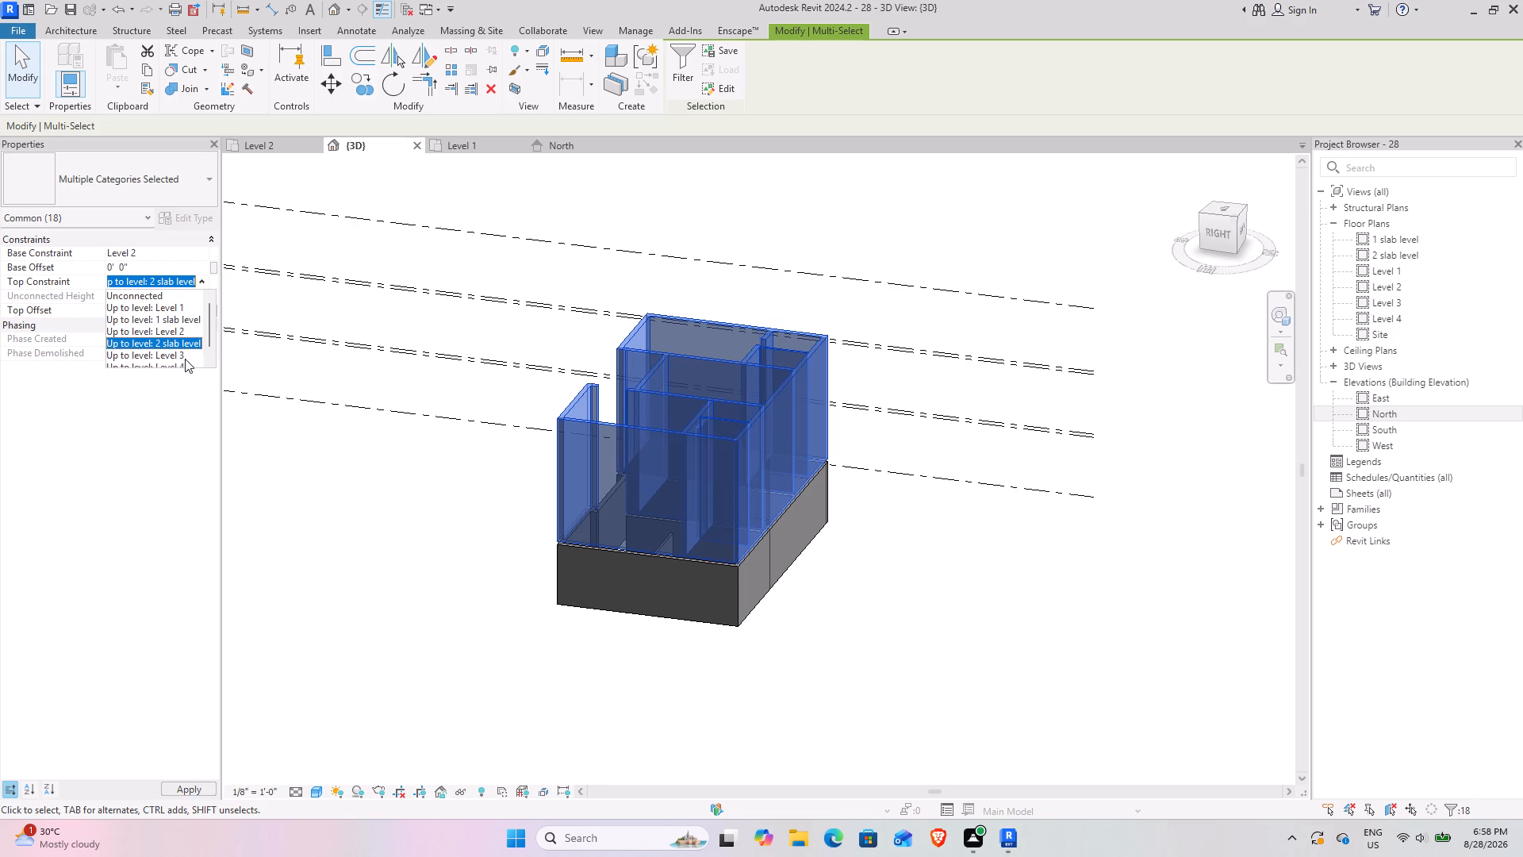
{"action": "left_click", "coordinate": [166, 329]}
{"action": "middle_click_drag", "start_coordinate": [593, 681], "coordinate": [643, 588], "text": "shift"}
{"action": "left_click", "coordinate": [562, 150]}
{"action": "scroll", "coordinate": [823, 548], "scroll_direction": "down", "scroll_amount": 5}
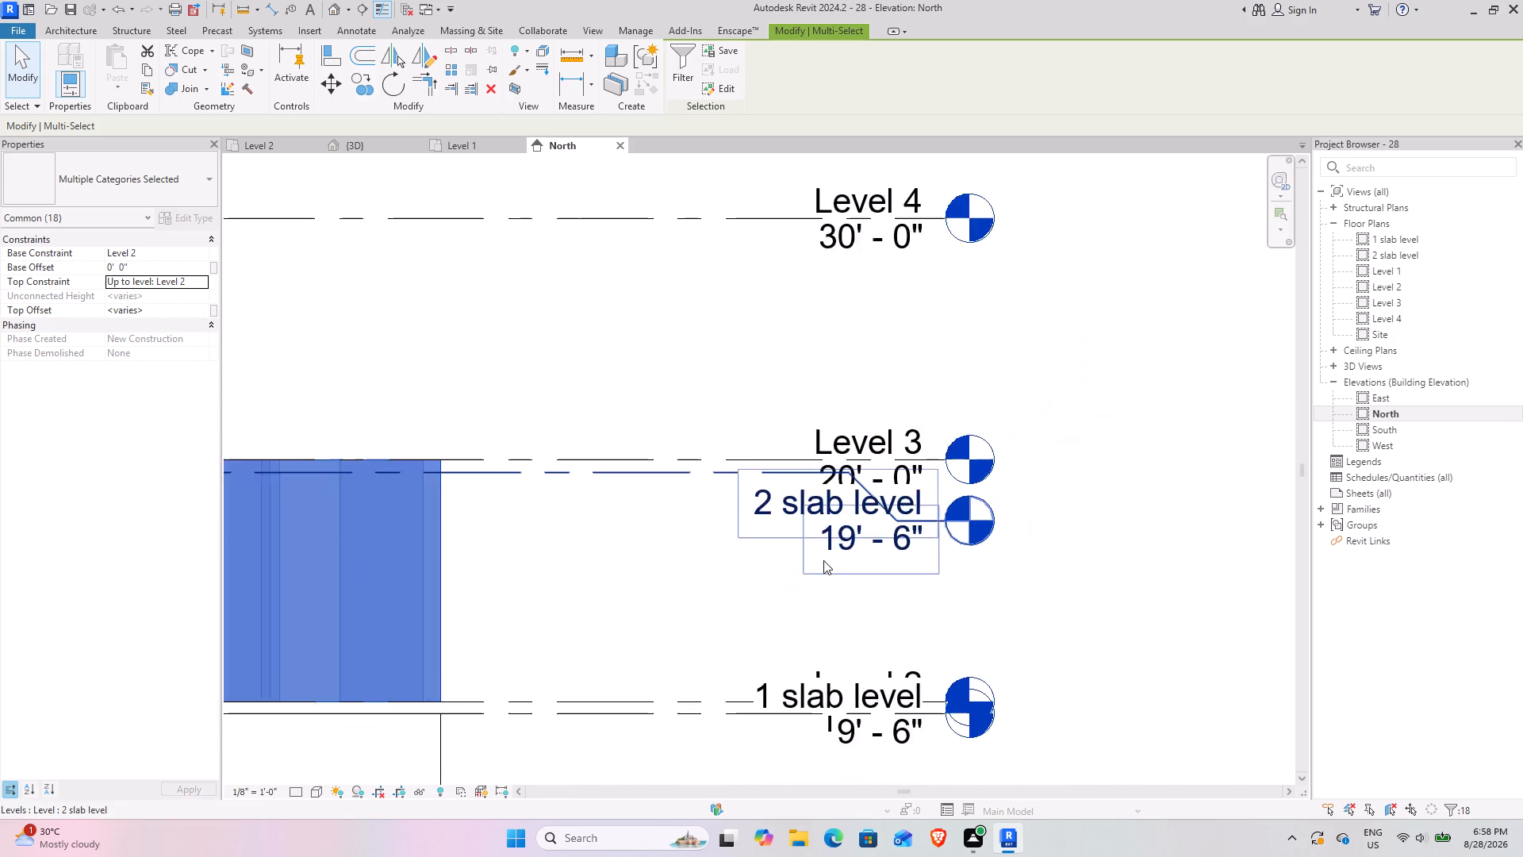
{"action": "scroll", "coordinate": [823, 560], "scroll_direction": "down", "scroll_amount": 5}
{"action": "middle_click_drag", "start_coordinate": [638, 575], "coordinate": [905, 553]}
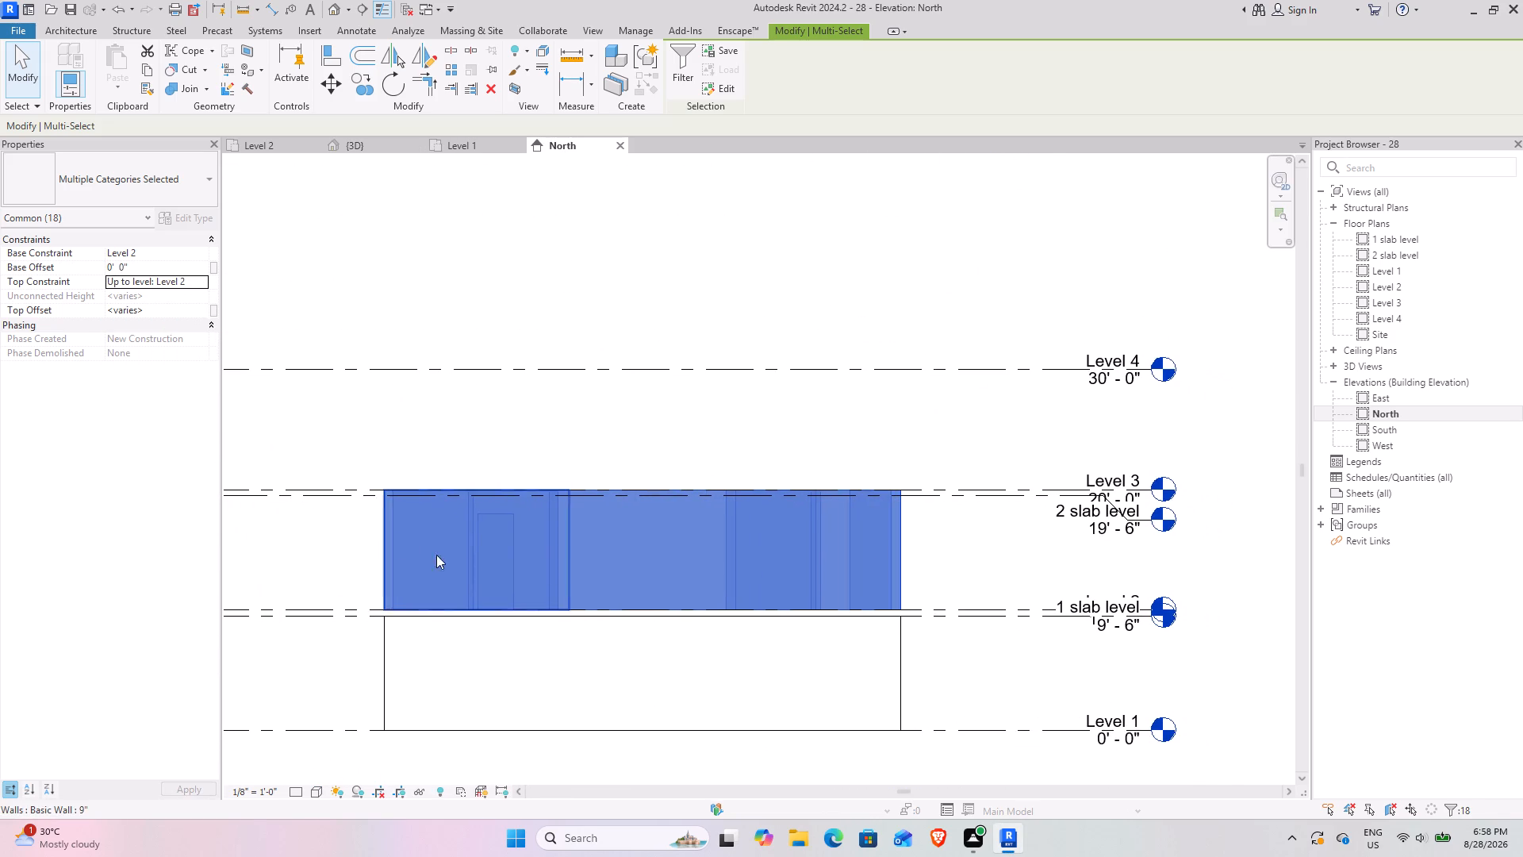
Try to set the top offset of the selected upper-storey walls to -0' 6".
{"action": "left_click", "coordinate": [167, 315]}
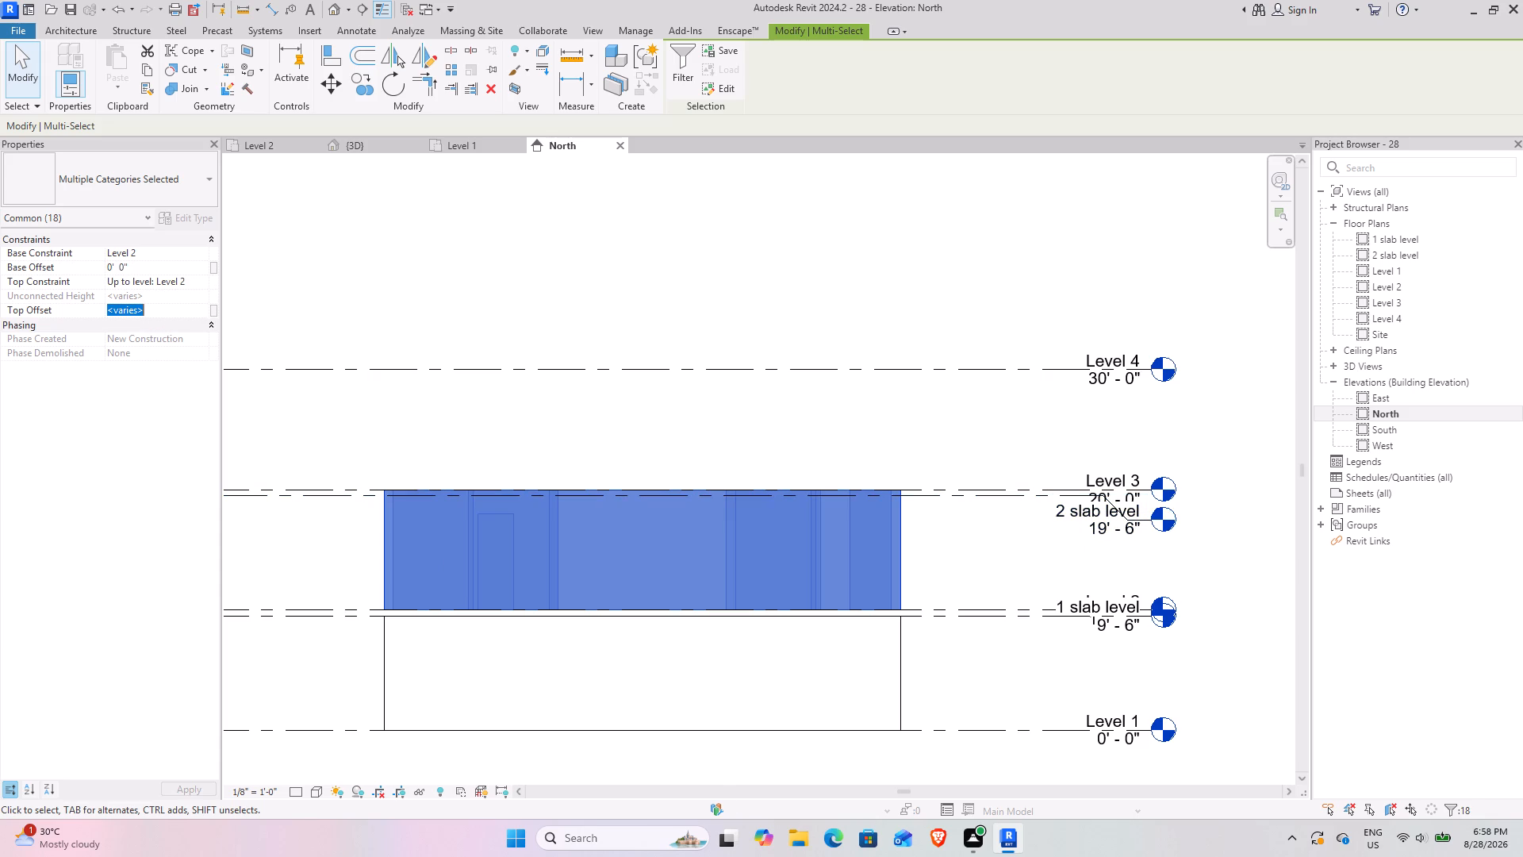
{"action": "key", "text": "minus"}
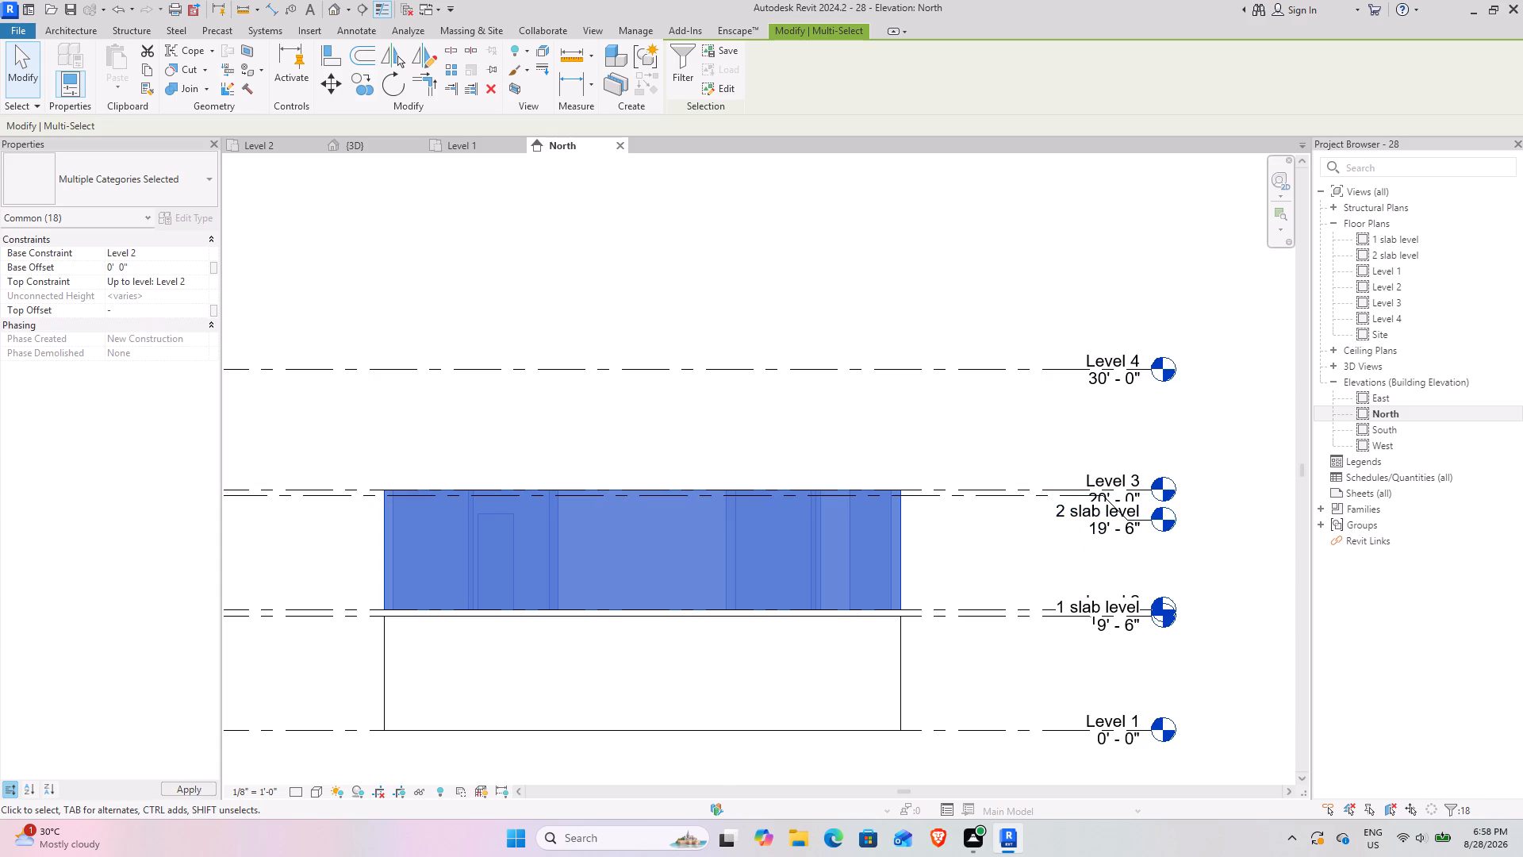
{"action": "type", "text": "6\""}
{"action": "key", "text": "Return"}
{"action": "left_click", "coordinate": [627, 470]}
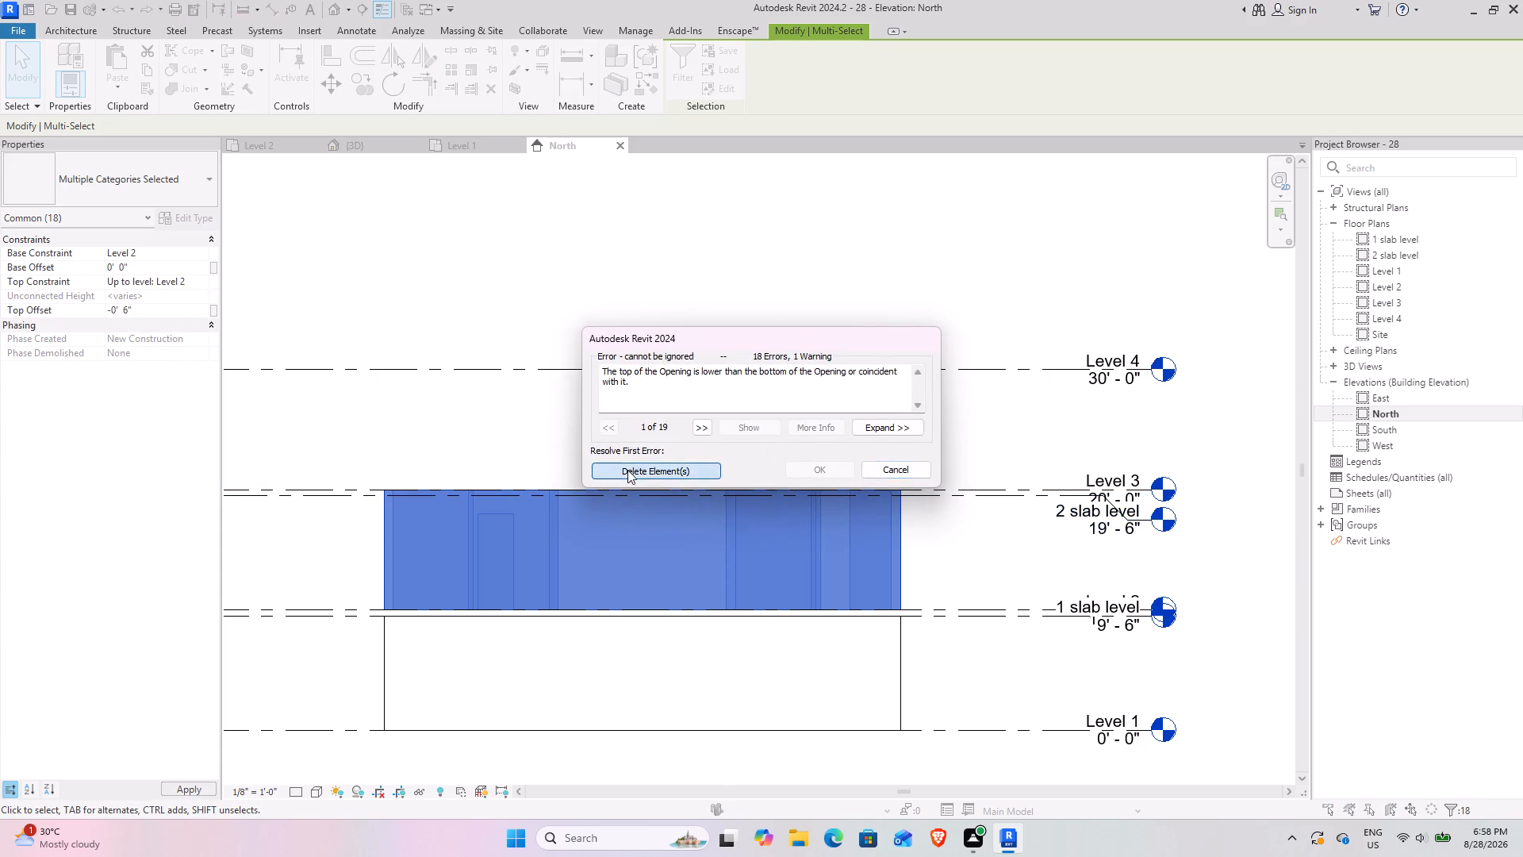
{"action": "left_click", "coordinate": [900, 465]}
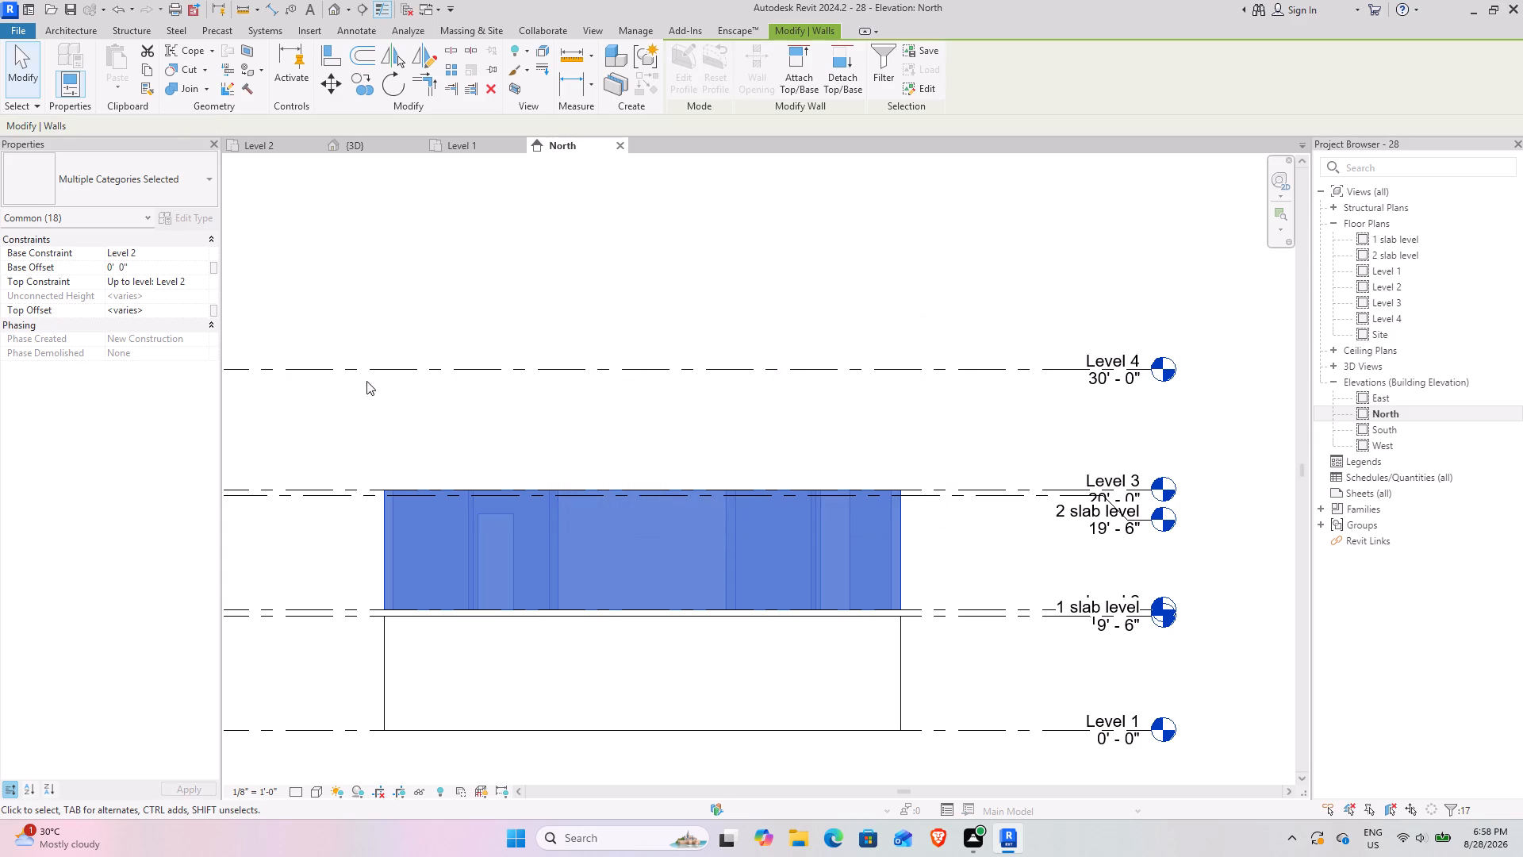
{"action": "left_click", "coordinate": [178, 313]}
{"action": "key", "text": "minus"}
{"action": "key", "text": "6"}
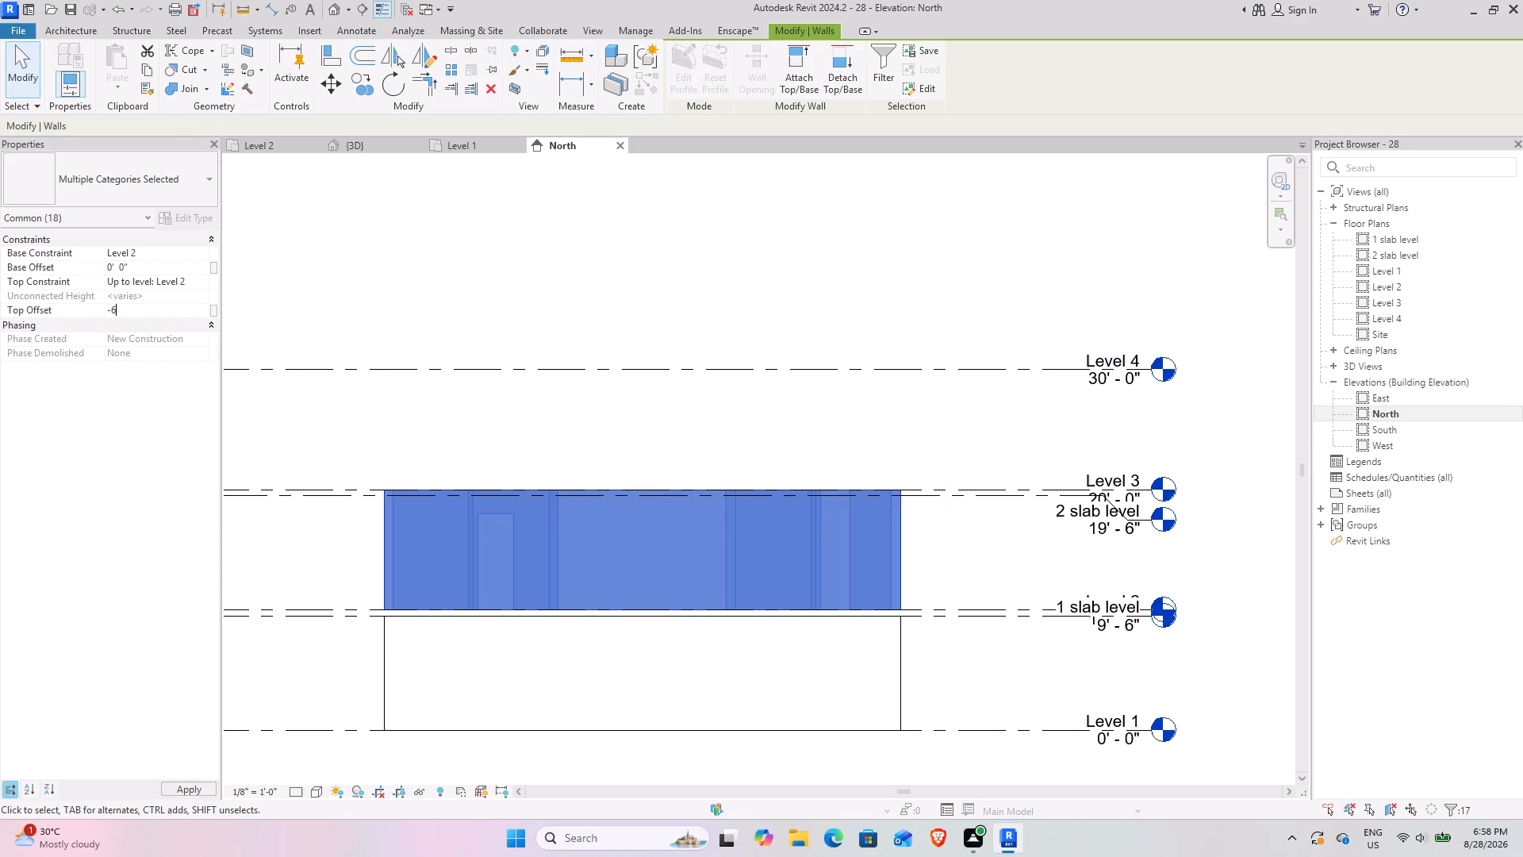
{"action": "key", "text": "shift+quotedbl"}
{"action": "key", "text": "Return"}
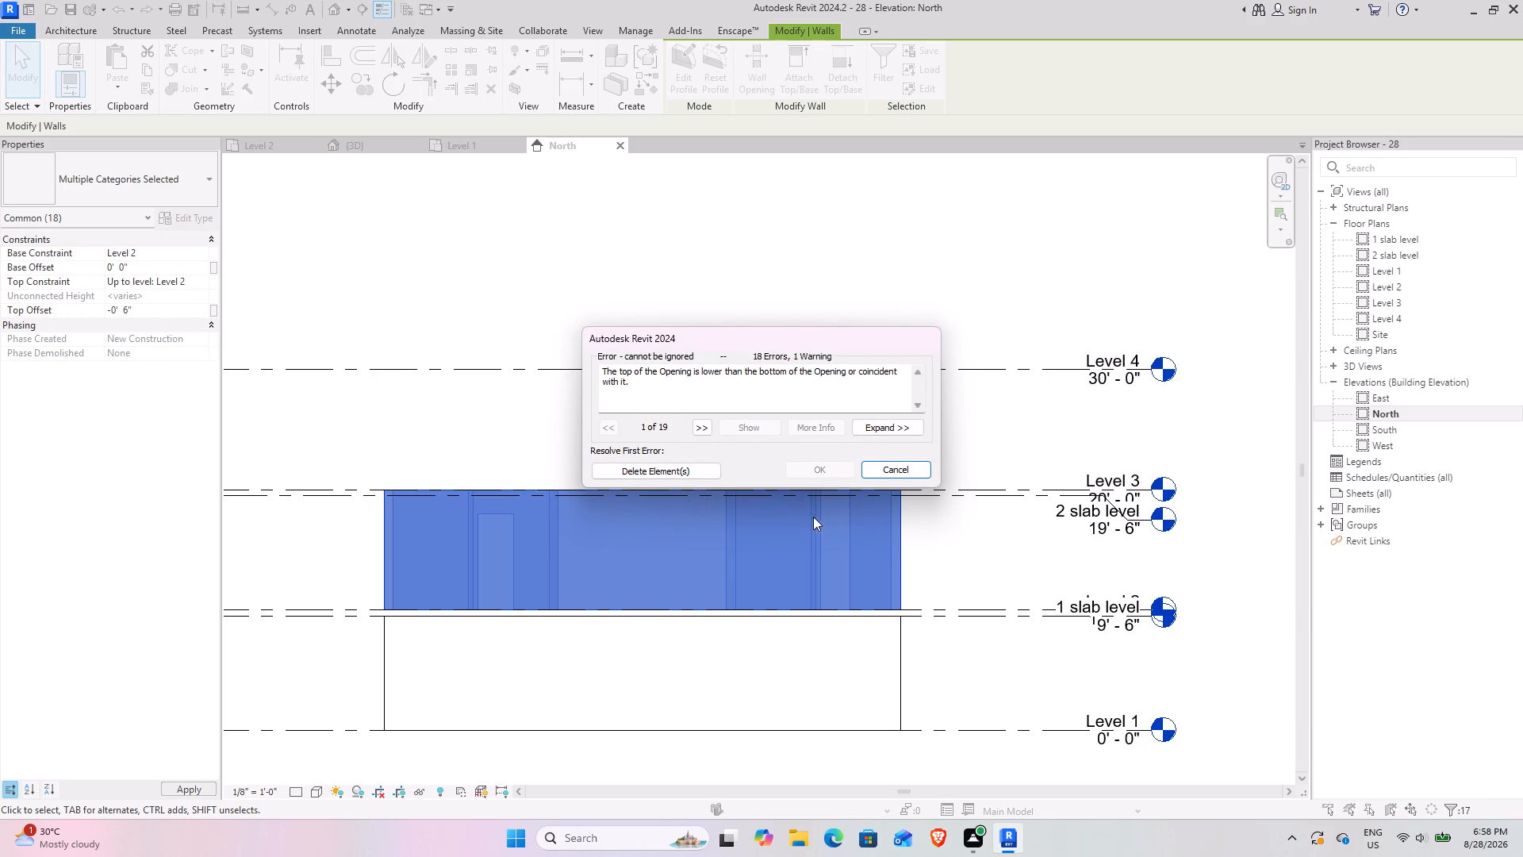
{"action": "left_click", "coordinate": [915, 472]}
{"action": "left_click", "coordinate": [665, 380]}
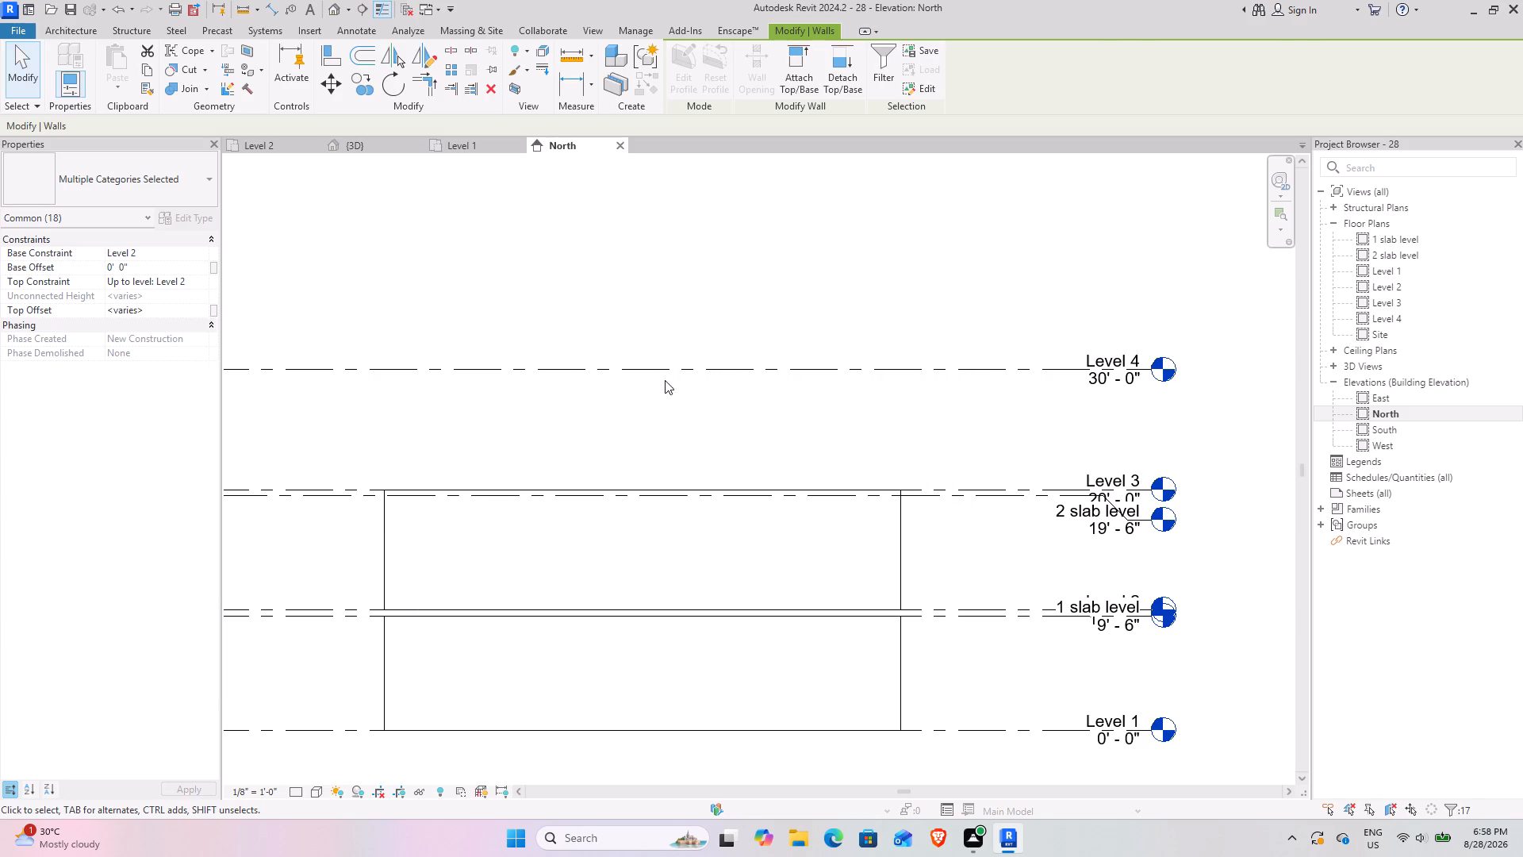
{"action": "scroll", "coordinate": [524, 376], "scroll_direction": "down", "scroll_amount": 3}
Examine the walls of both storeys from several sides in the 3D view.
{"action": "left_click", "coordinate": [356, 136]}
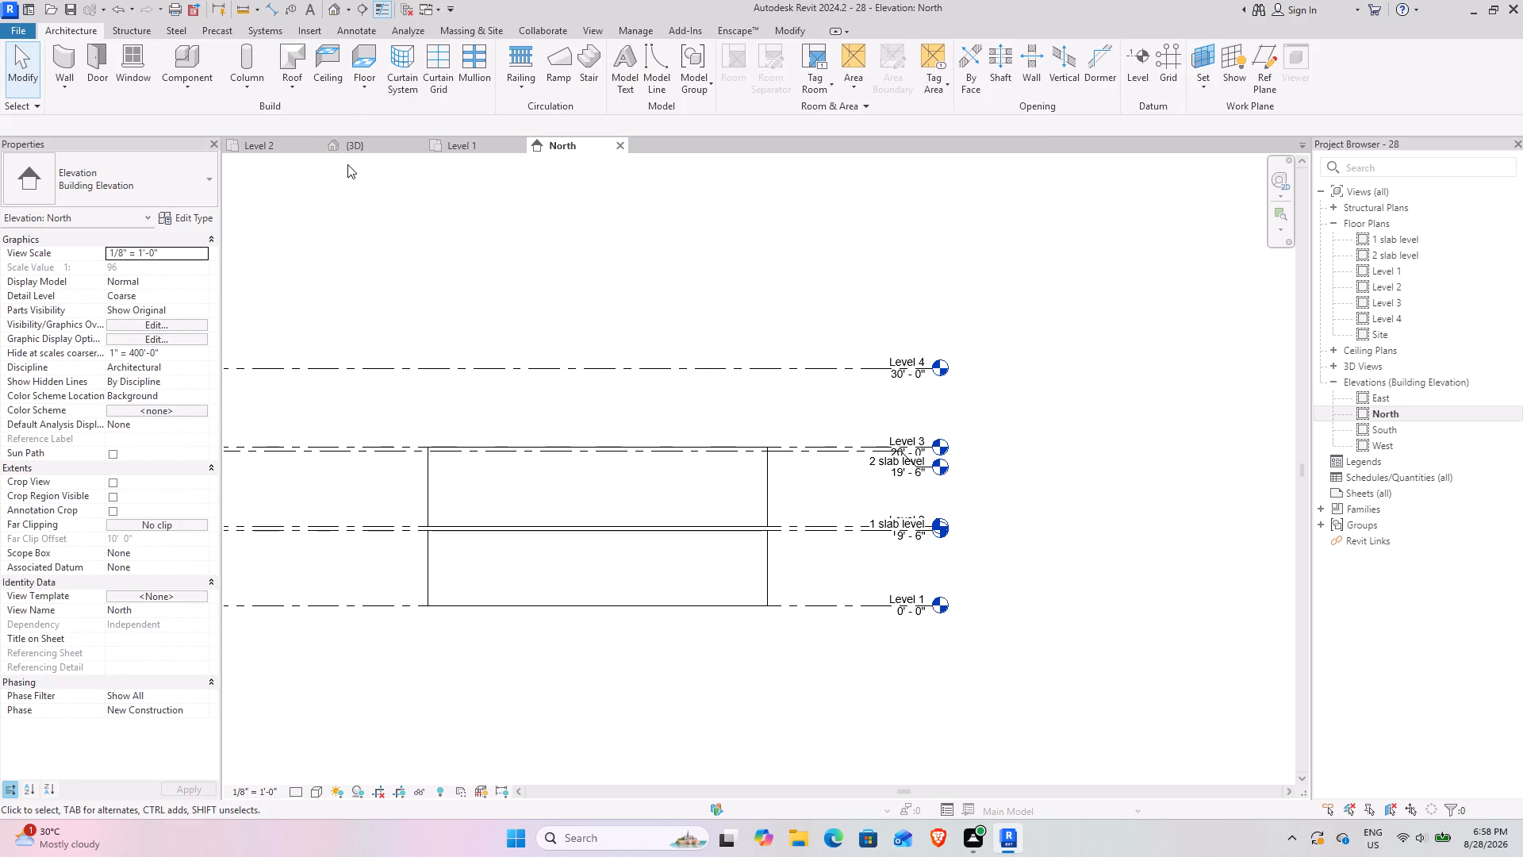
{"action": "left_click", "coordinate": [347, 164]}
{"action": "left_click", "coordinate": [349, 155]}
{"action": "left_click", "coordinate": [349, 146]}
{"action": "middle_click_drag", "start_coordinate": [450, 432], "coordinate": [646, 613], "text": "shift"}
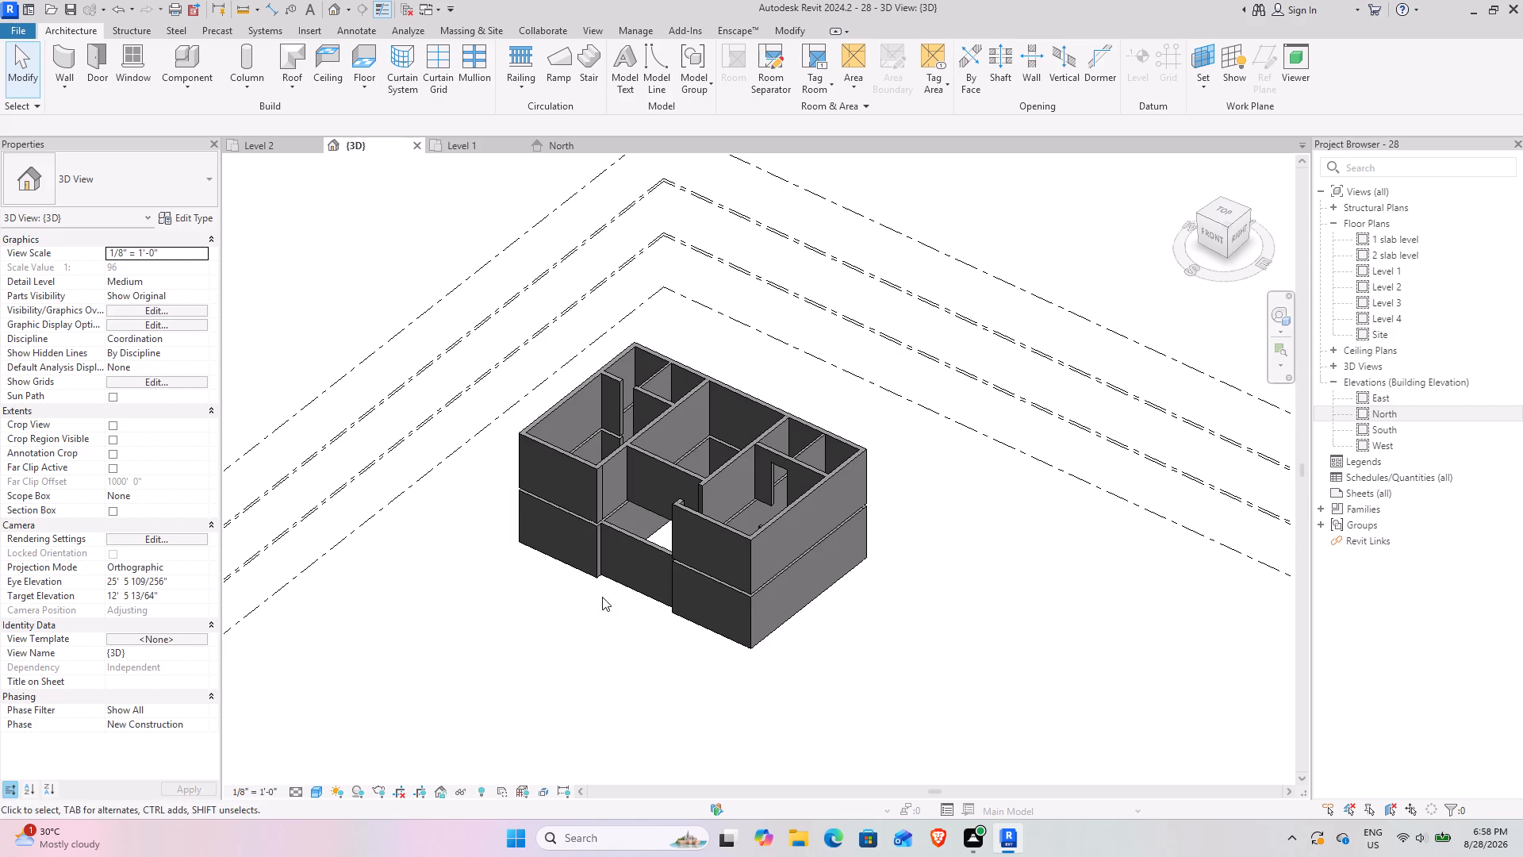
{"action": "middle_click_drag", "start_coordinate": [602, 597], "coordinate": [540, 652]}
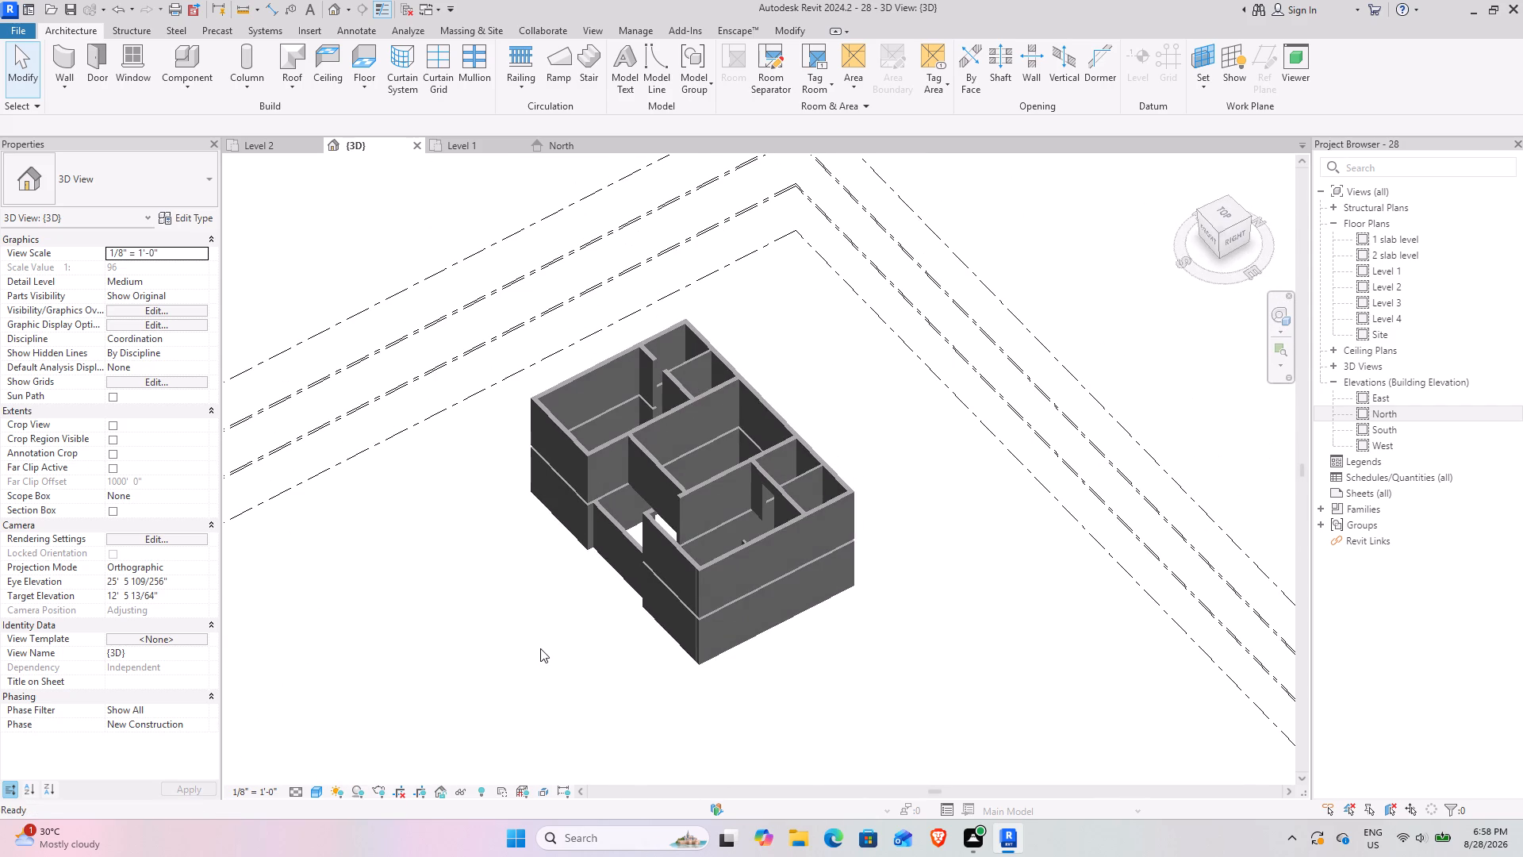
{"action": "scroll", "coordinate": [564, 448], "scroll_direction": "up", "scroll_amount": 3}
{"action": "middle_click_drag", "start_coordinate": [565, 627], "coordinate": [605, 553], "text": "shift"}
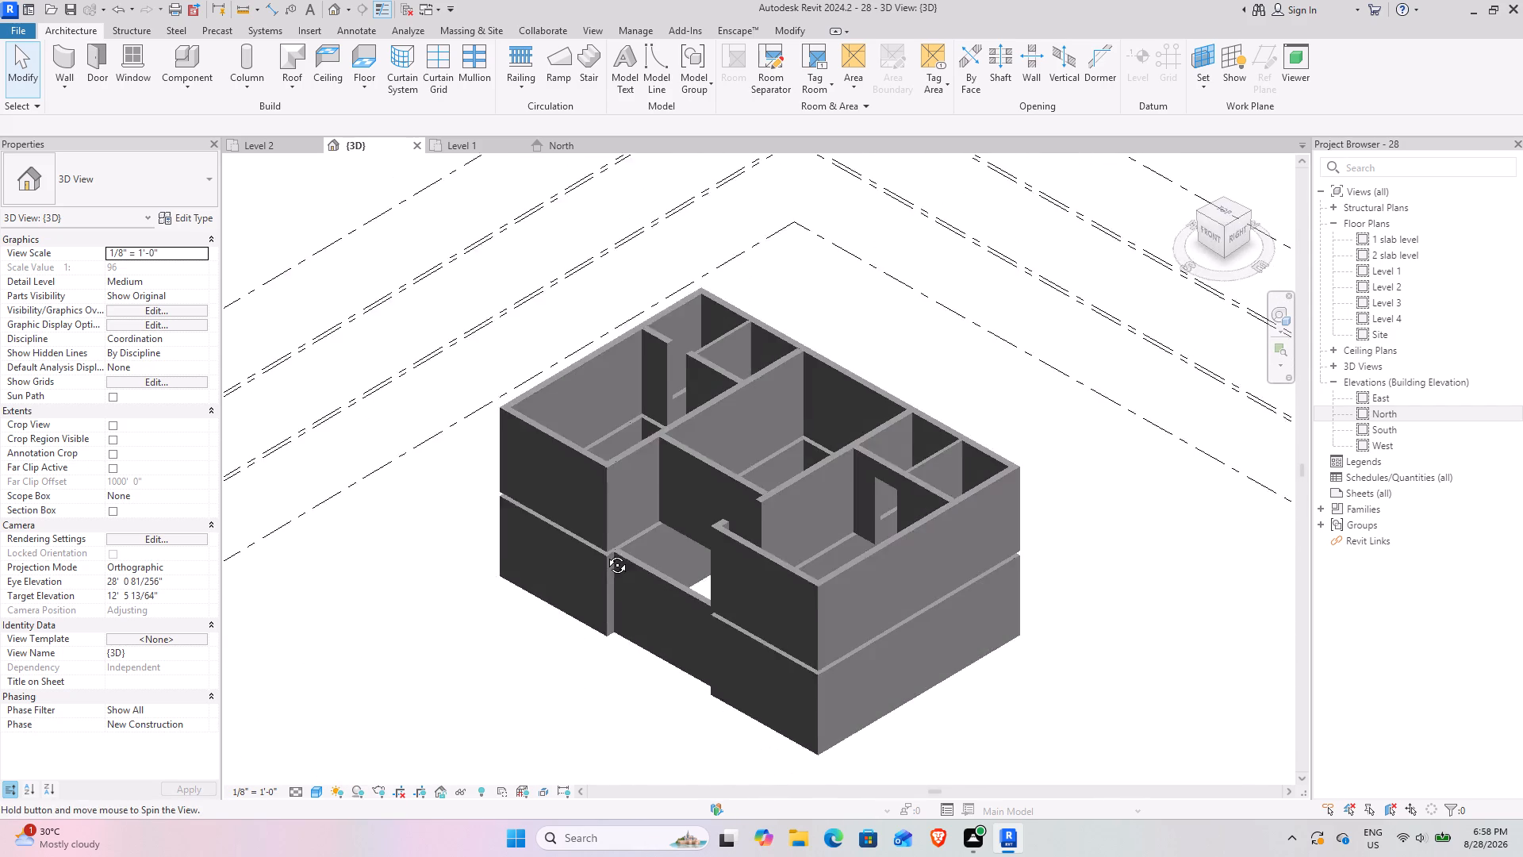
{"action": "middle_click_drag", "start_coordinate": [605, 553], "coordinate": [594, 592], "text": "shift"}
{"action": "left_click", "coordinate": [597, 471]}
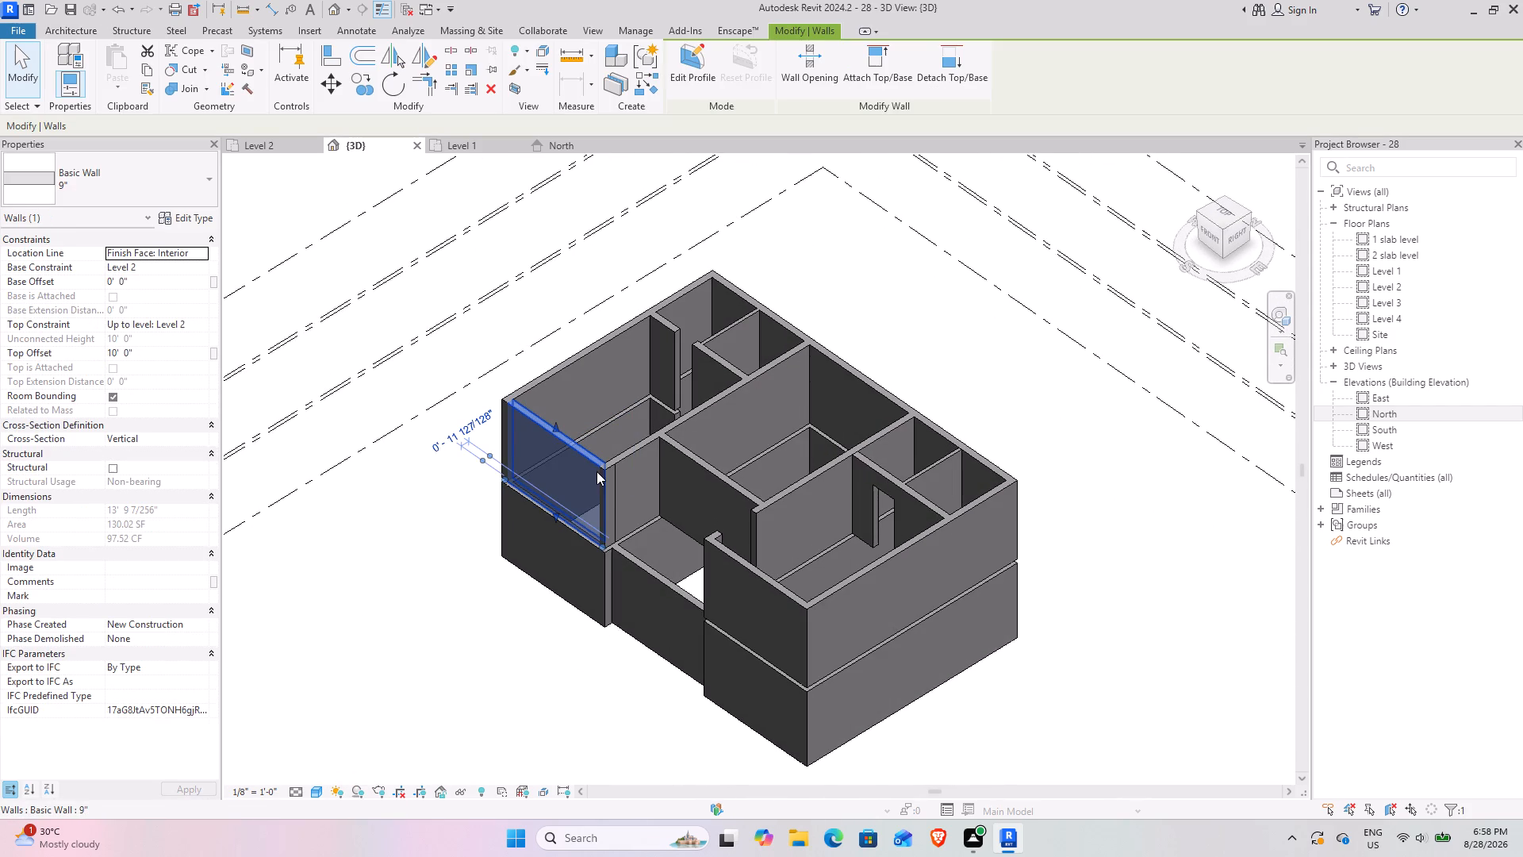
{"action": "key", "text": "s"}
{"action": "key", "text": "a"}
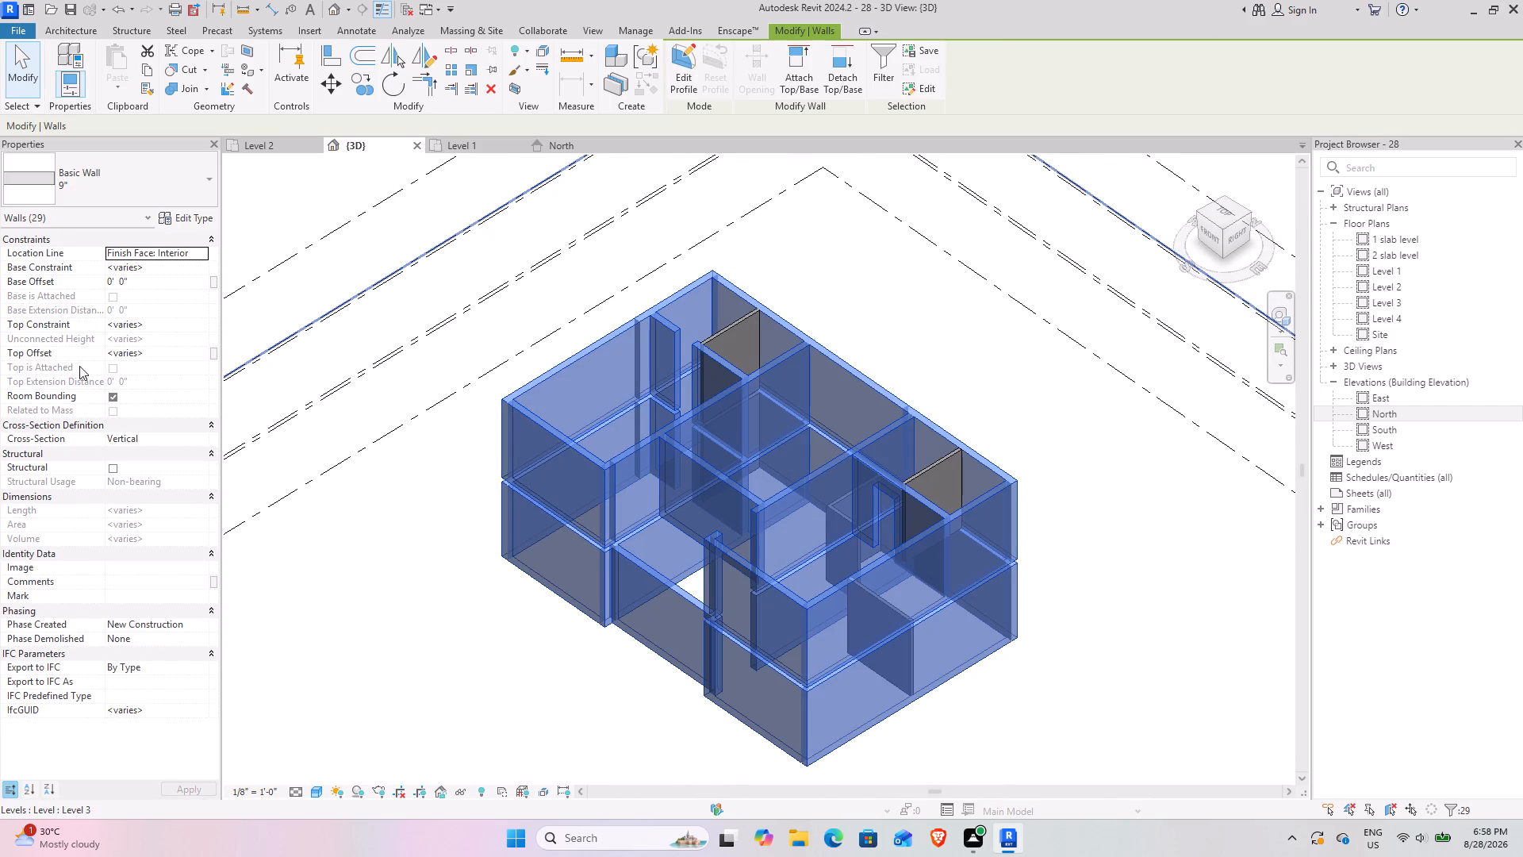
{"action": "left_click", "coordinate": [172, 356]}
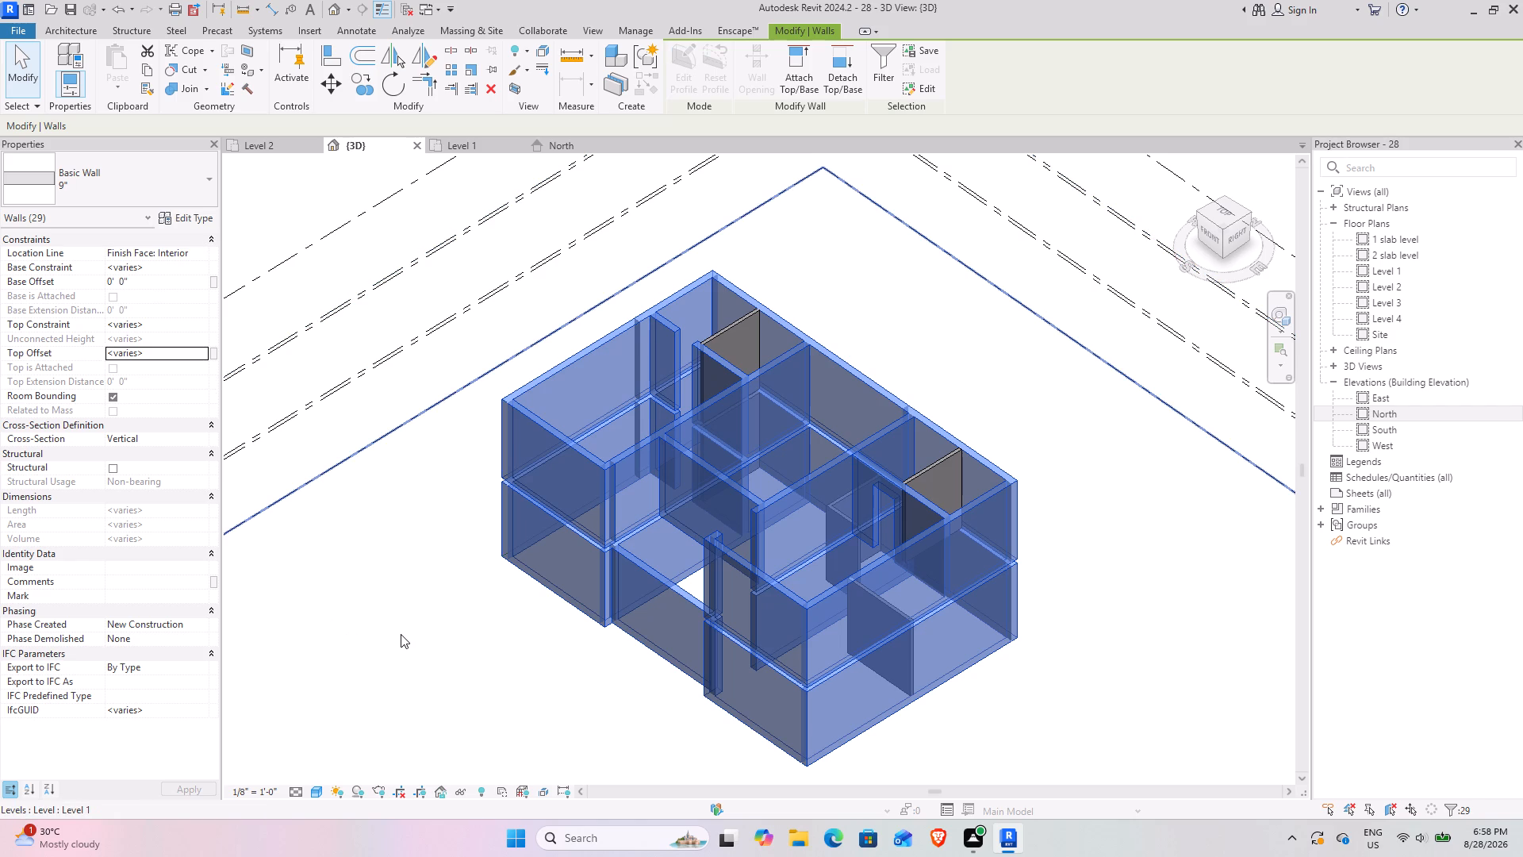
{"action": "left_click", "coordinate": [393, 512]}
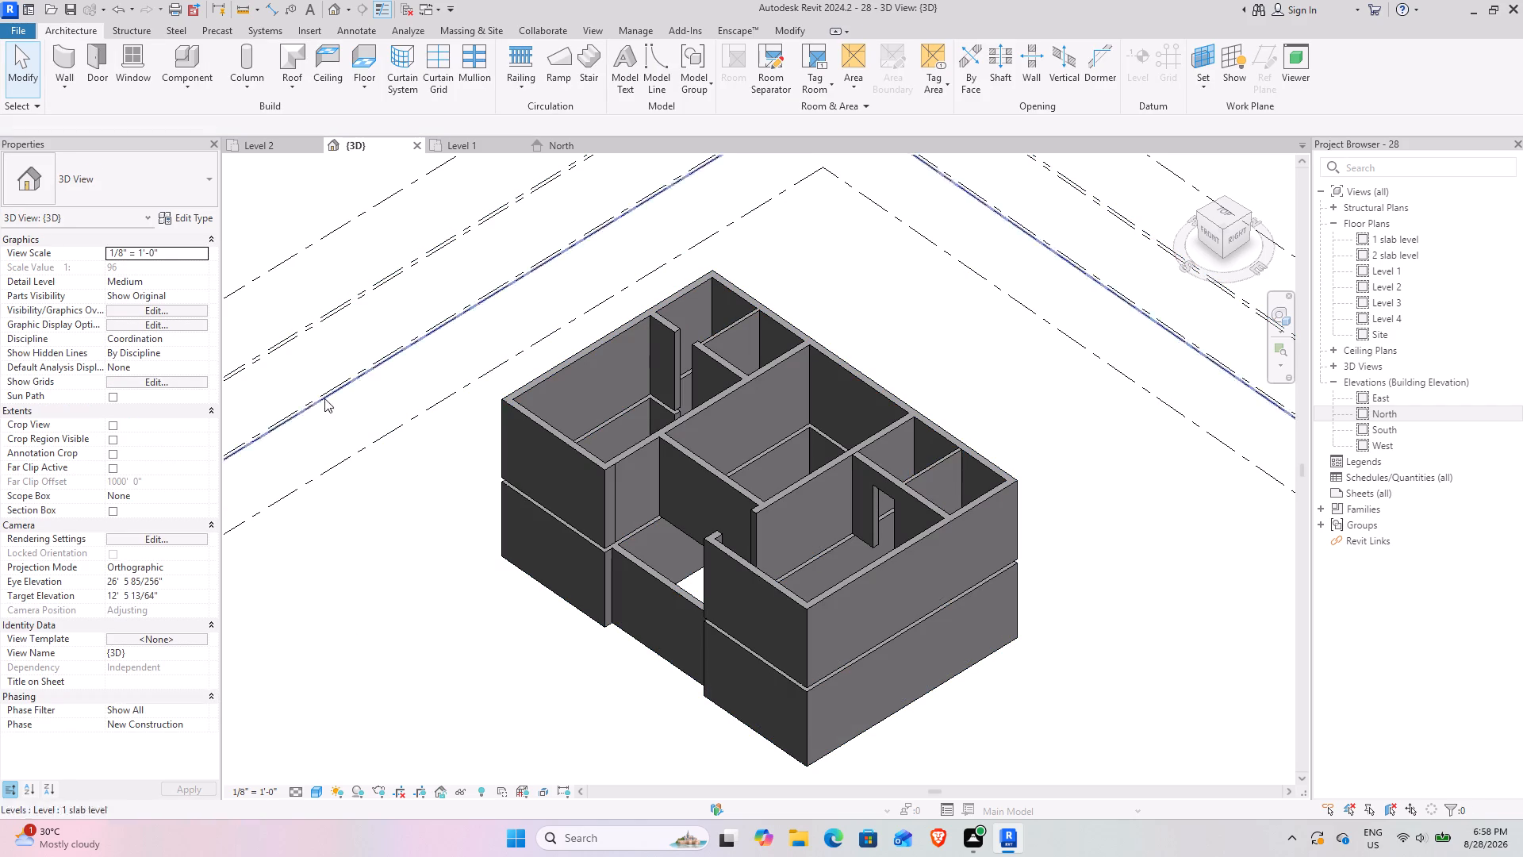
Select all the upper-storey walls together in the North elevation and set their top constraint to Up to level: Level 3.
{"action": "left_click", "coordinate": [558, 134]}
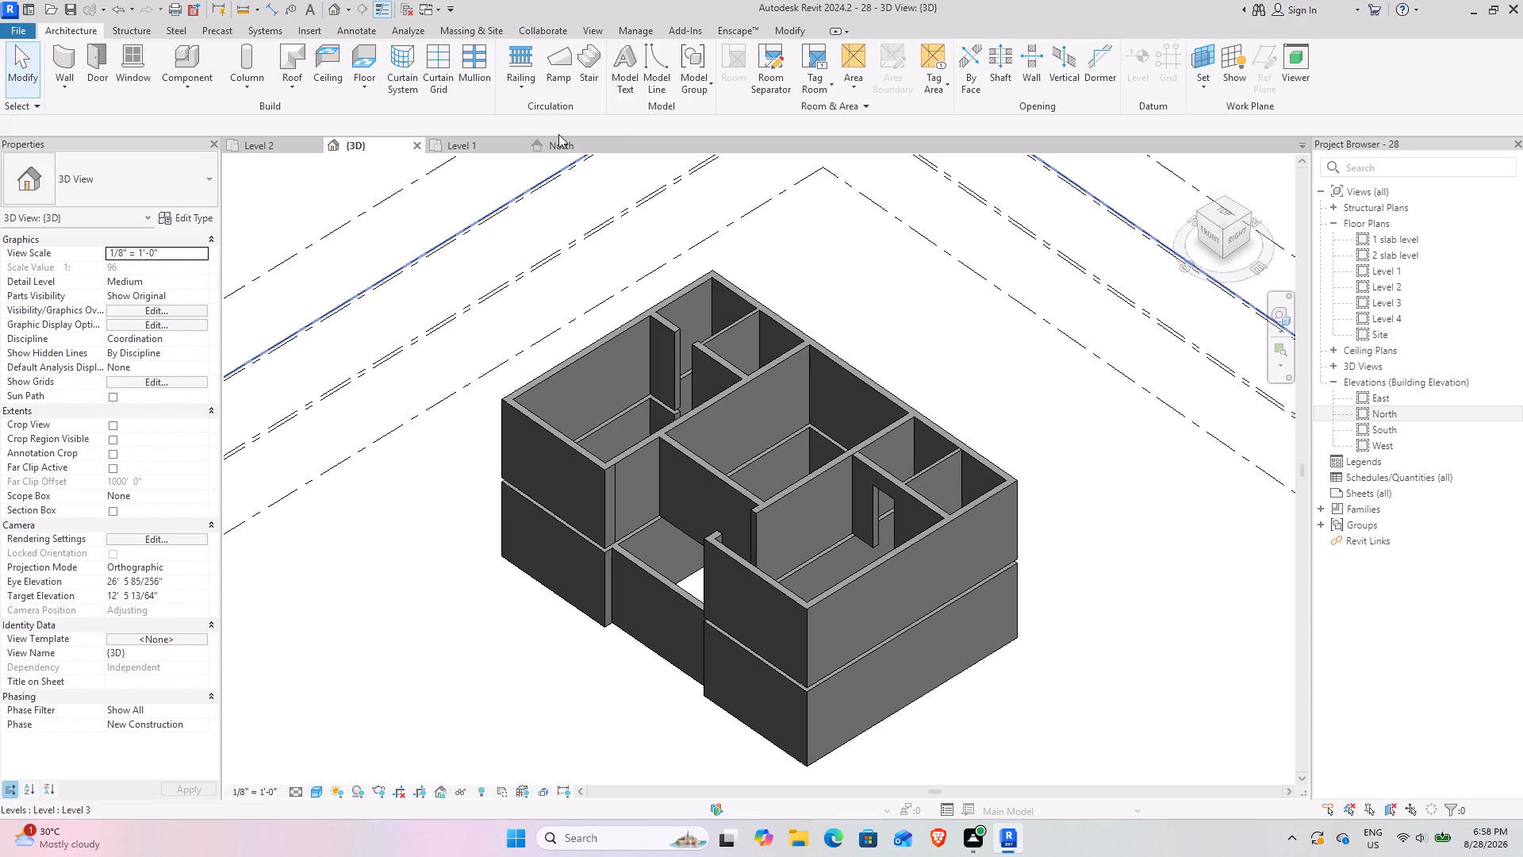
{"action": "left_click", "coordinate": [555, 149]}
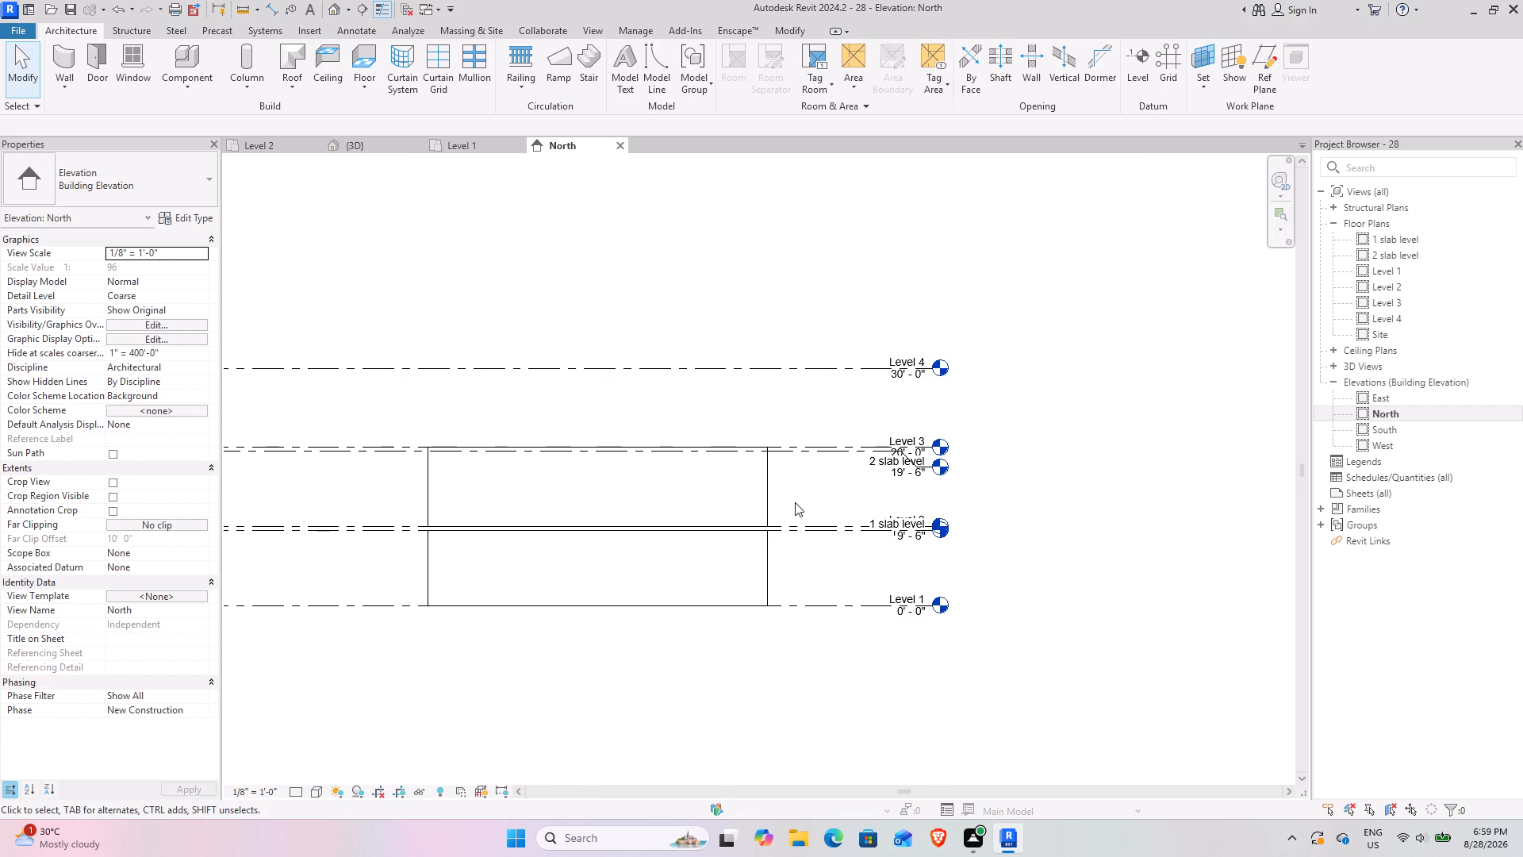
{"action": "scroll", "coordinate": [849, 500], "scroll_direction": "up", "scroll_amount": 2}
{"action": "middle_click_drag", "start_coordinate": [809, 502], "coordinate": [888, 509]}
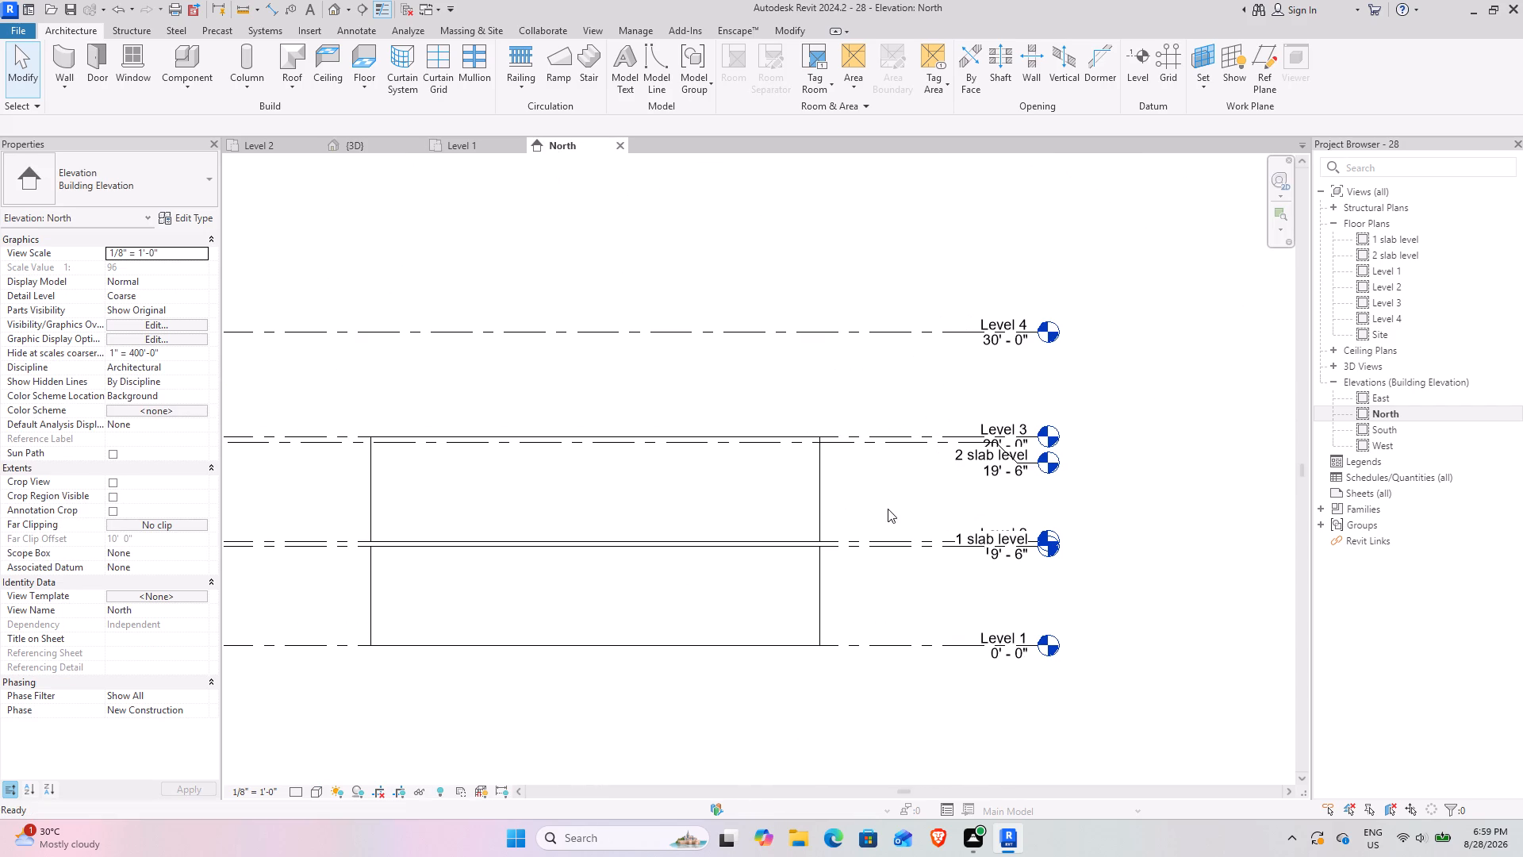
{"action": "left_click_drag", "start_coordinate": [867, 512], "coordinate": [820, 500]}
{"action": "left_click_drag", "start_coordinate": [820, 500], "coordinate": [329, 474]}
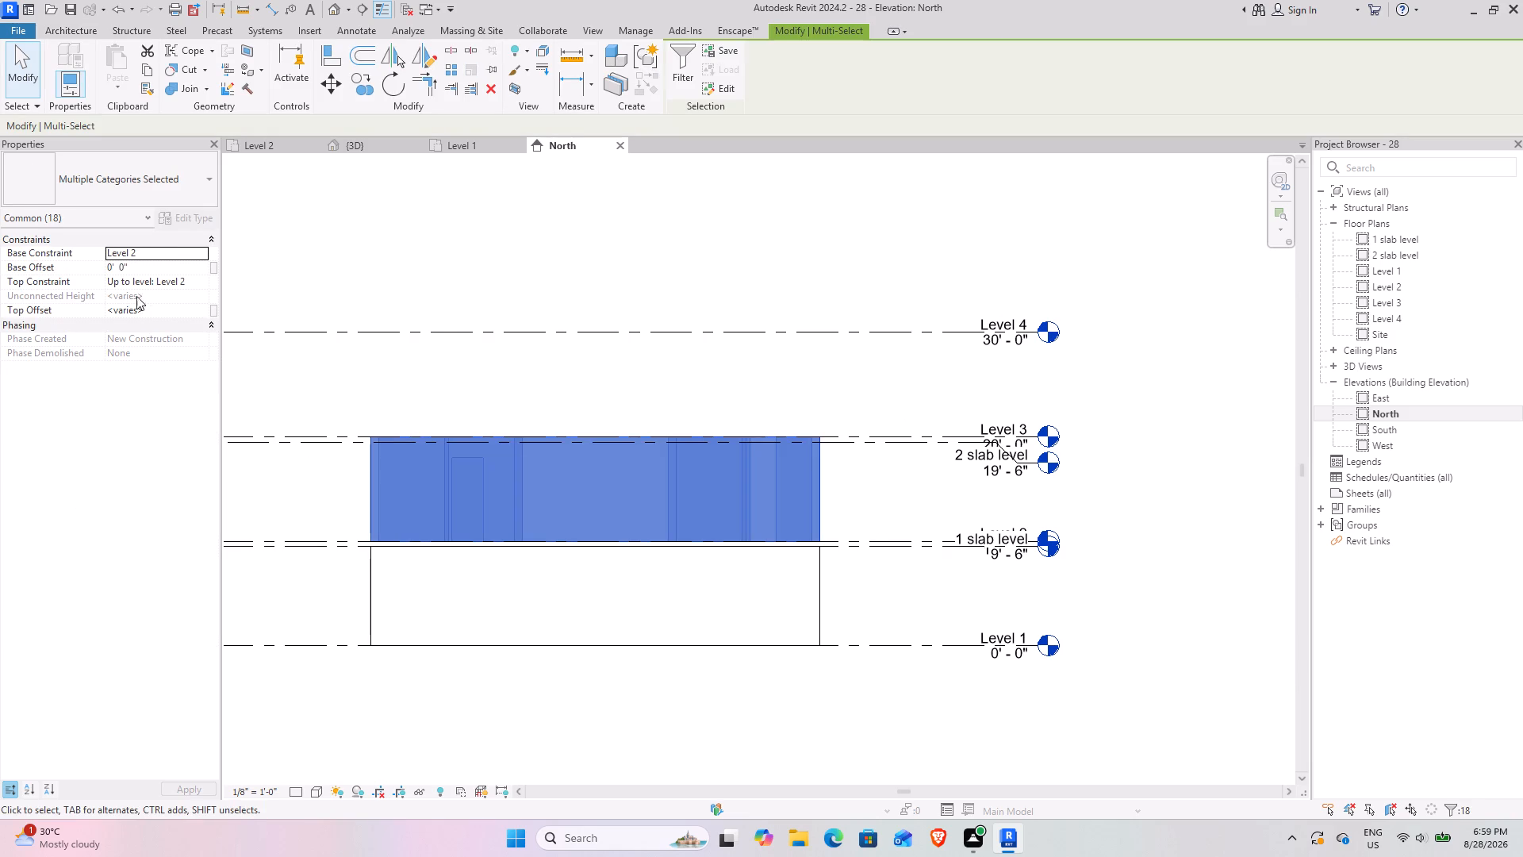
{"action": "left_click", "coordinate": [201, 281]}
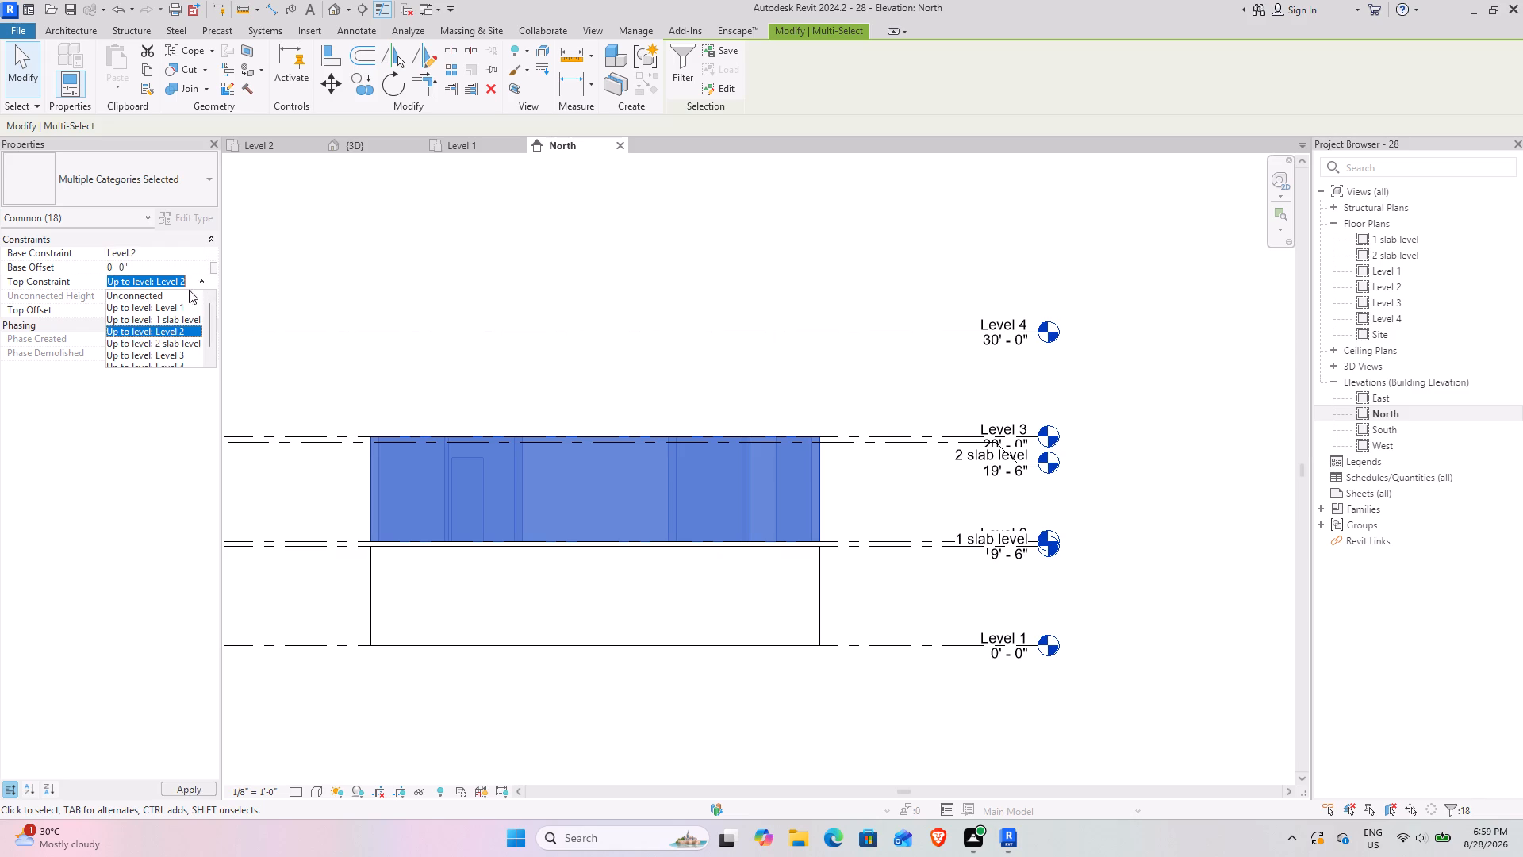
{"action": "left_click", "coordinate": [168, 355]}
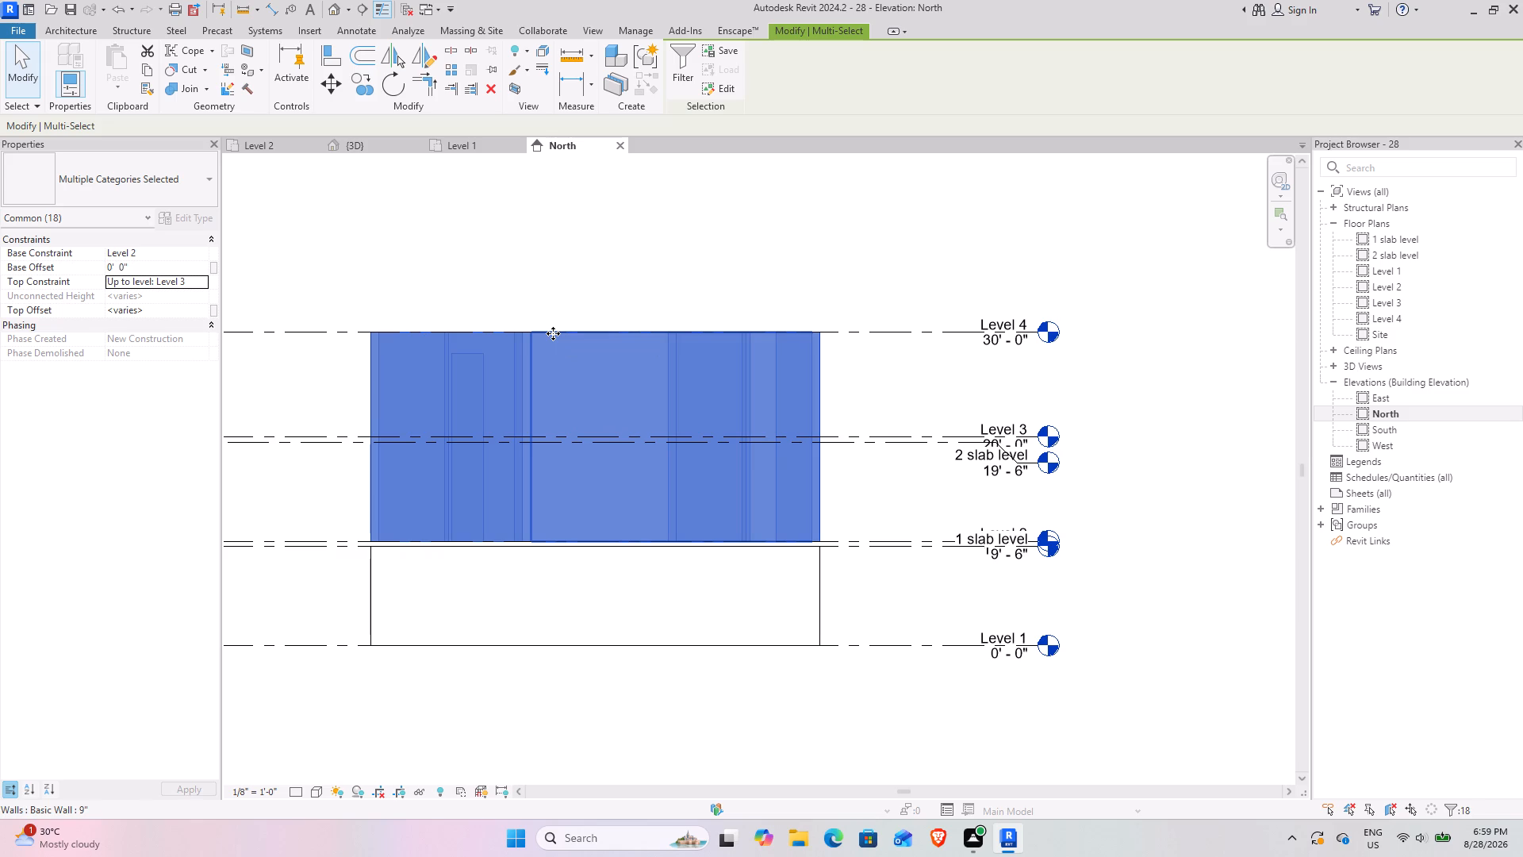
Set the top constraint of the selected upper-storey walls to Up to level: 1 slab level and clear the selection.
{"action": "left_click", "coordinate": [202, 281]}
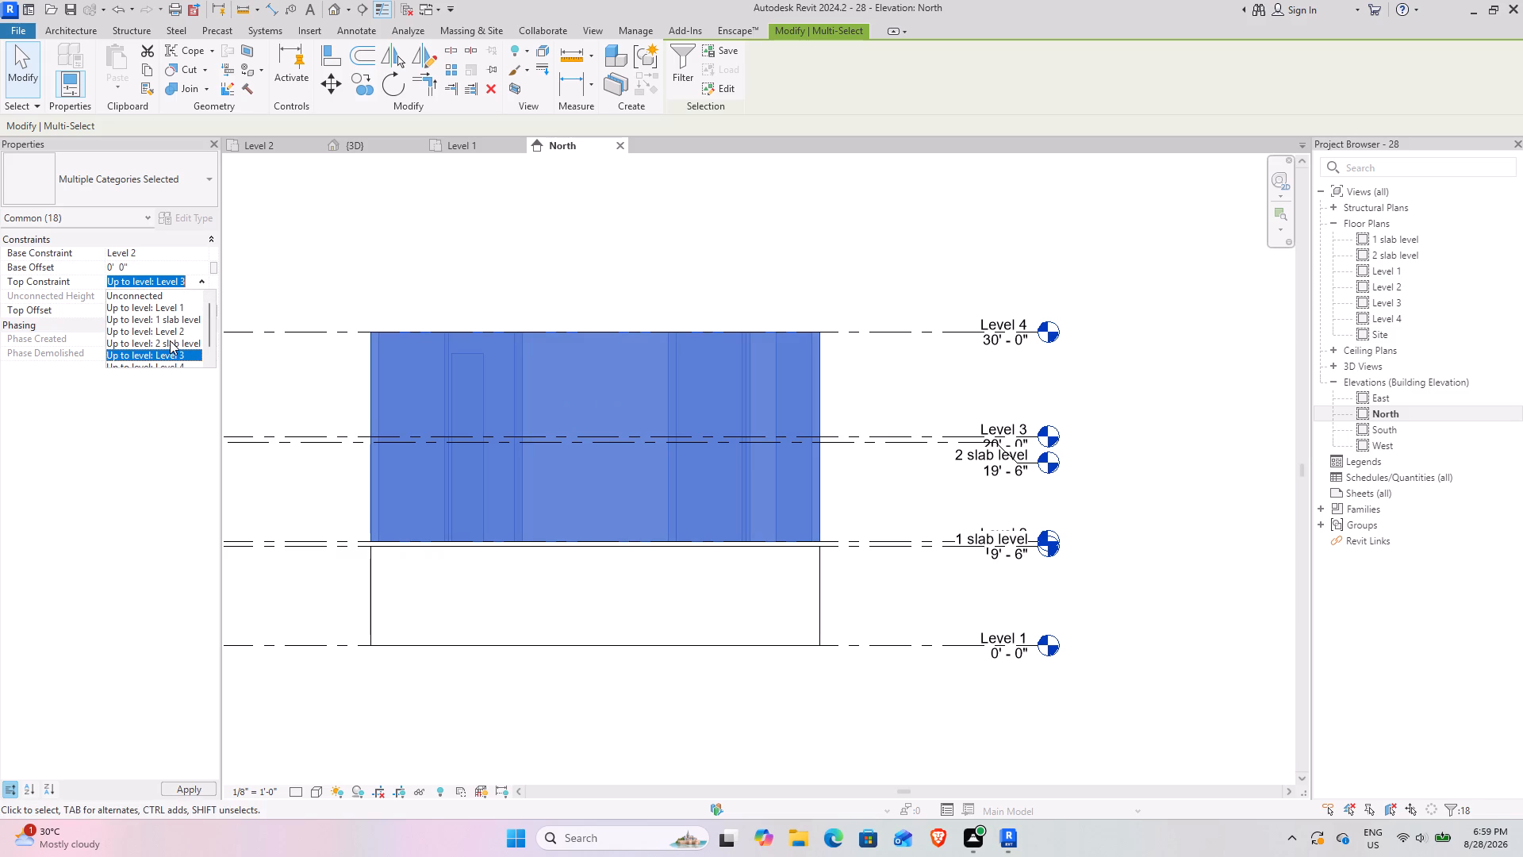
{"action": "left_click", "coordinate": [178, 317]}
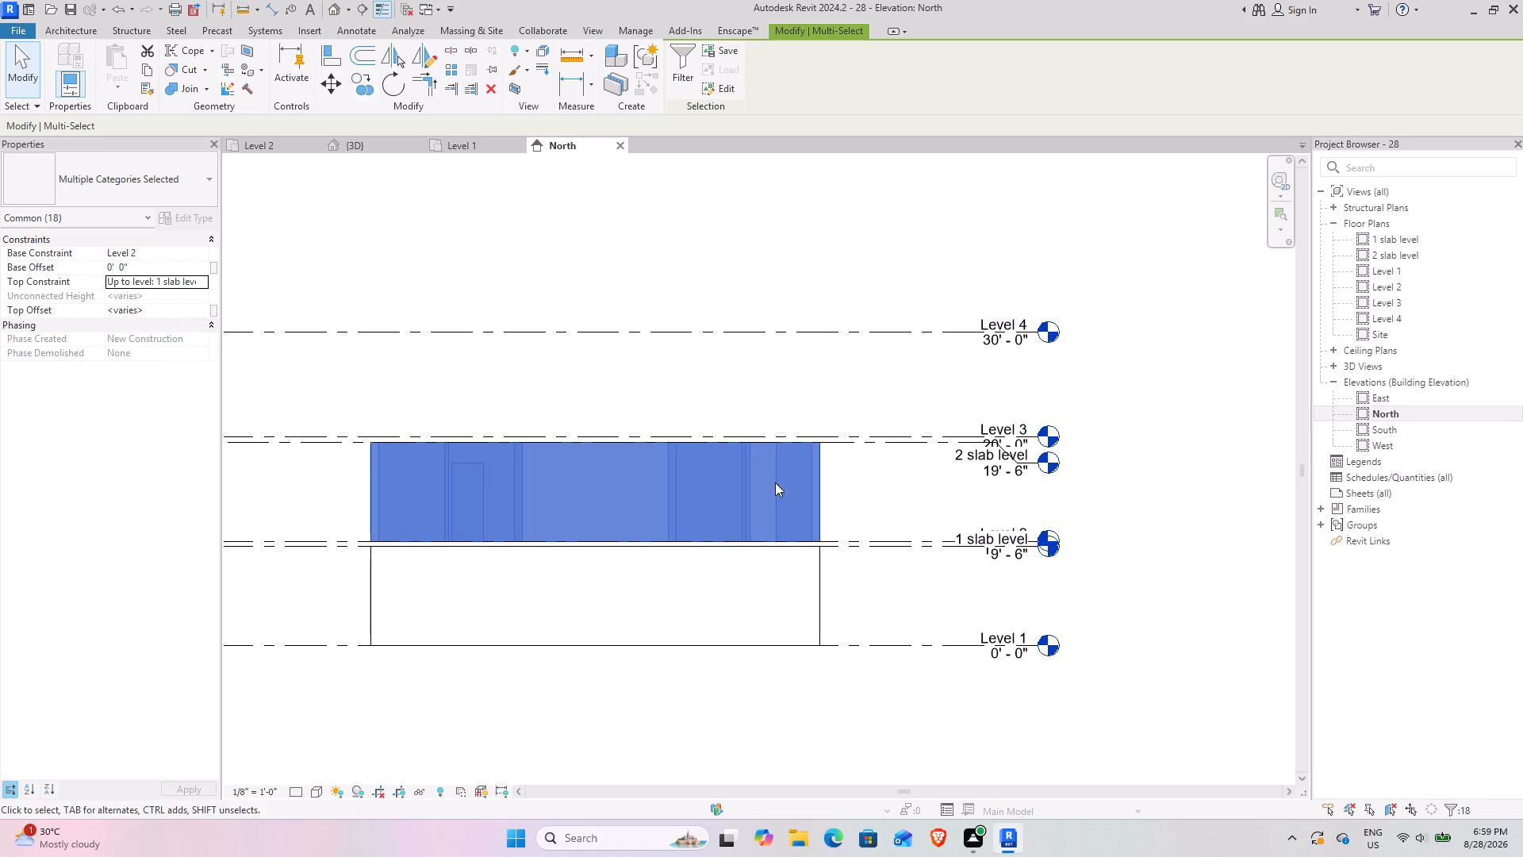
{"action": "left_click", "coordinate": [907, 508]}
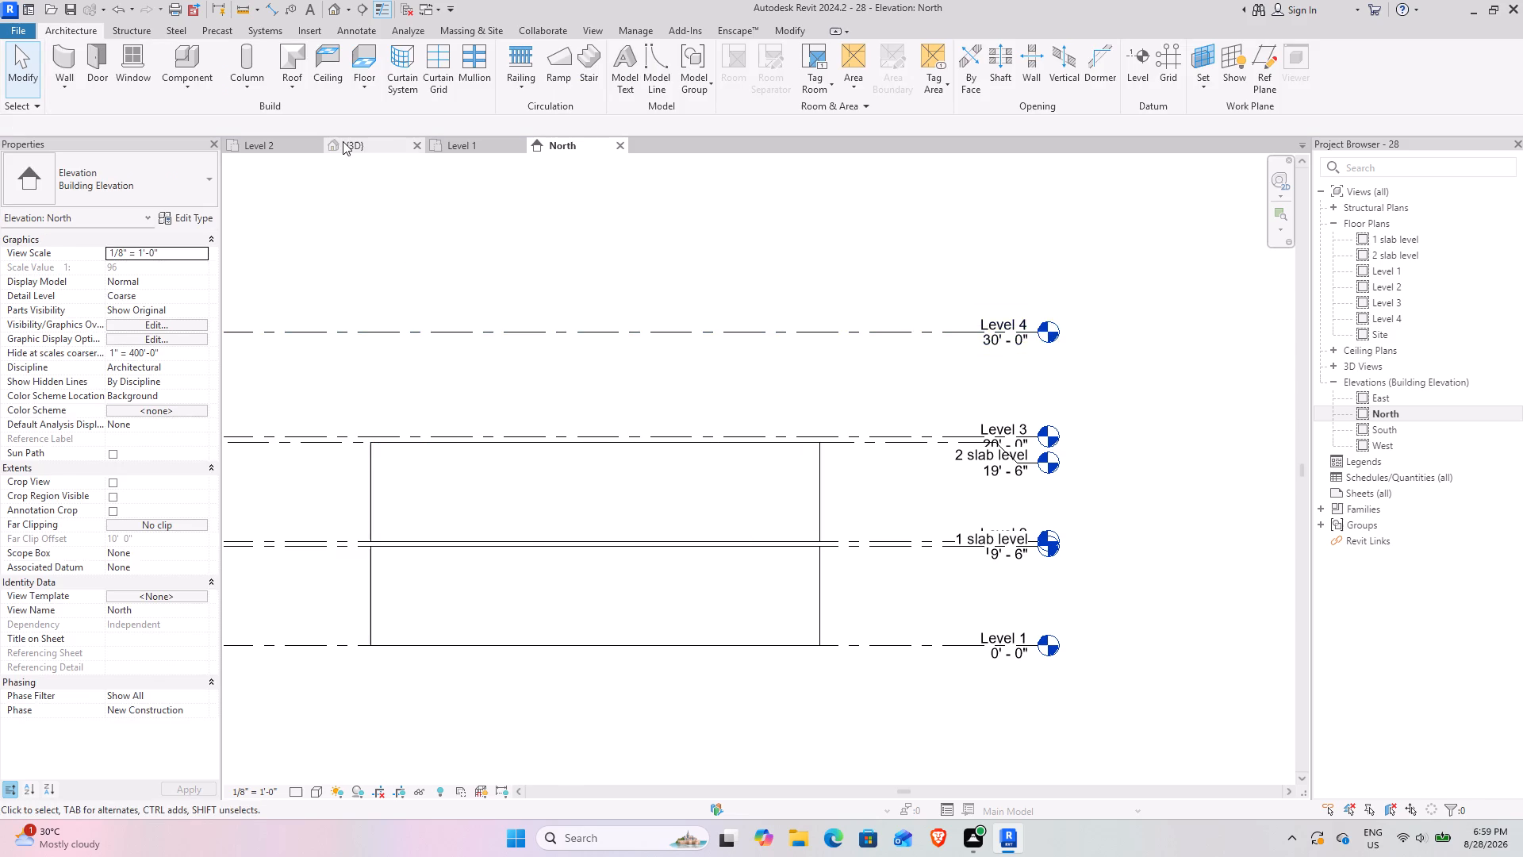
Examine the two-storey model in the 3D view and the room layout in the Level 1 floor plan.
{"action": "left_click", "coordinate": [343, 141]}
{"action": "scroll", "coordinate": [700, 559], "scroll_direction": "down", "scroll_amount": 4}
{"action": "middle_click_drag", "start_coordinate": [642, 567], "coordinate": [818, 633], "text": "shift"}
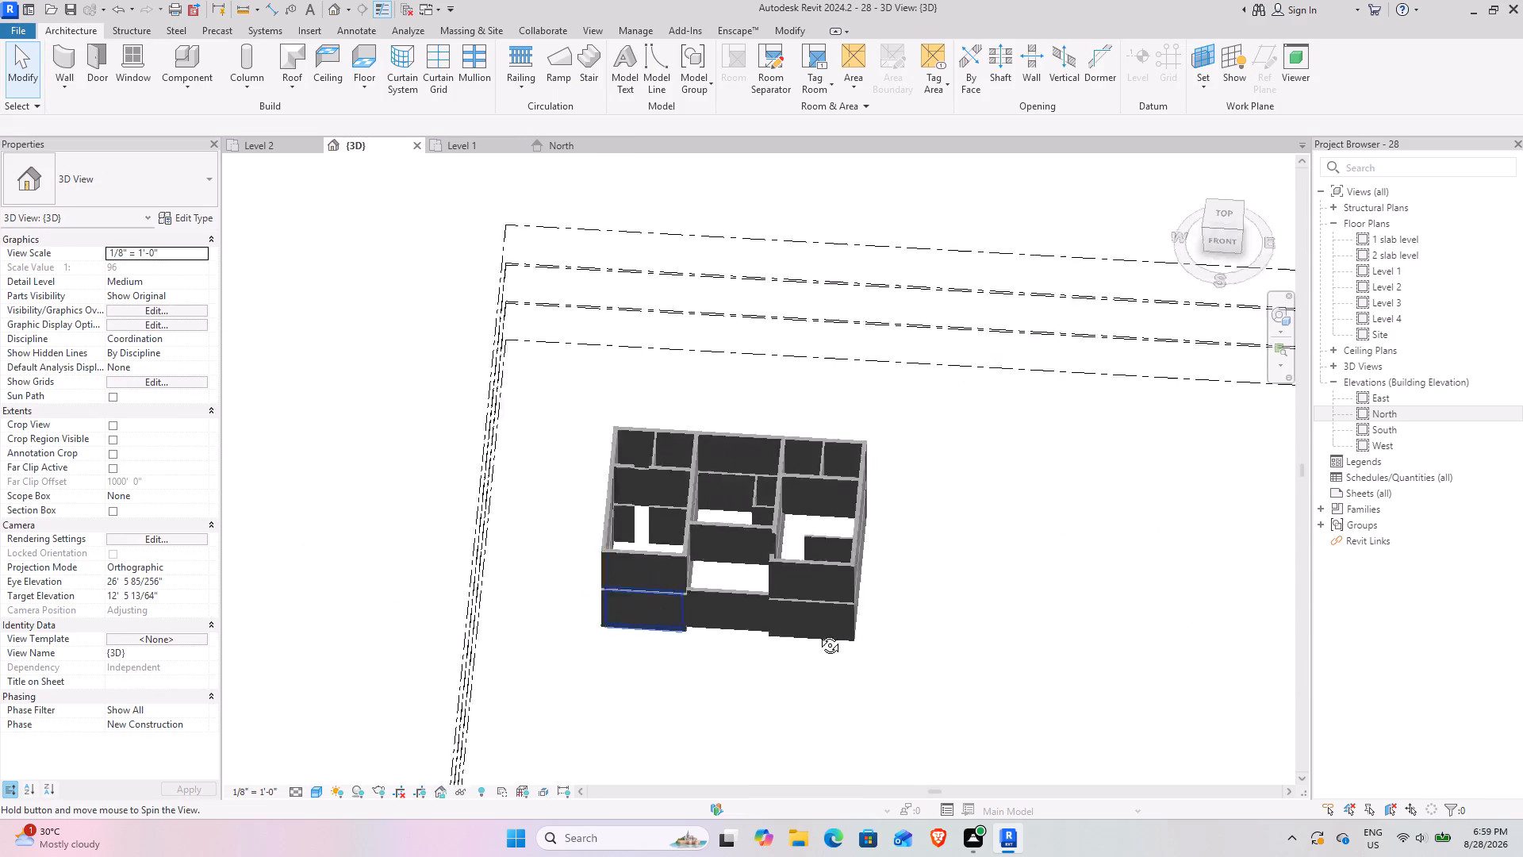
{"action": "middle_click_drag", "start_coordinate": [818, 633], "coordinate": [805, 661], "text": "shift"}
{"action": "left_click", "coordinate": [451, 149]}
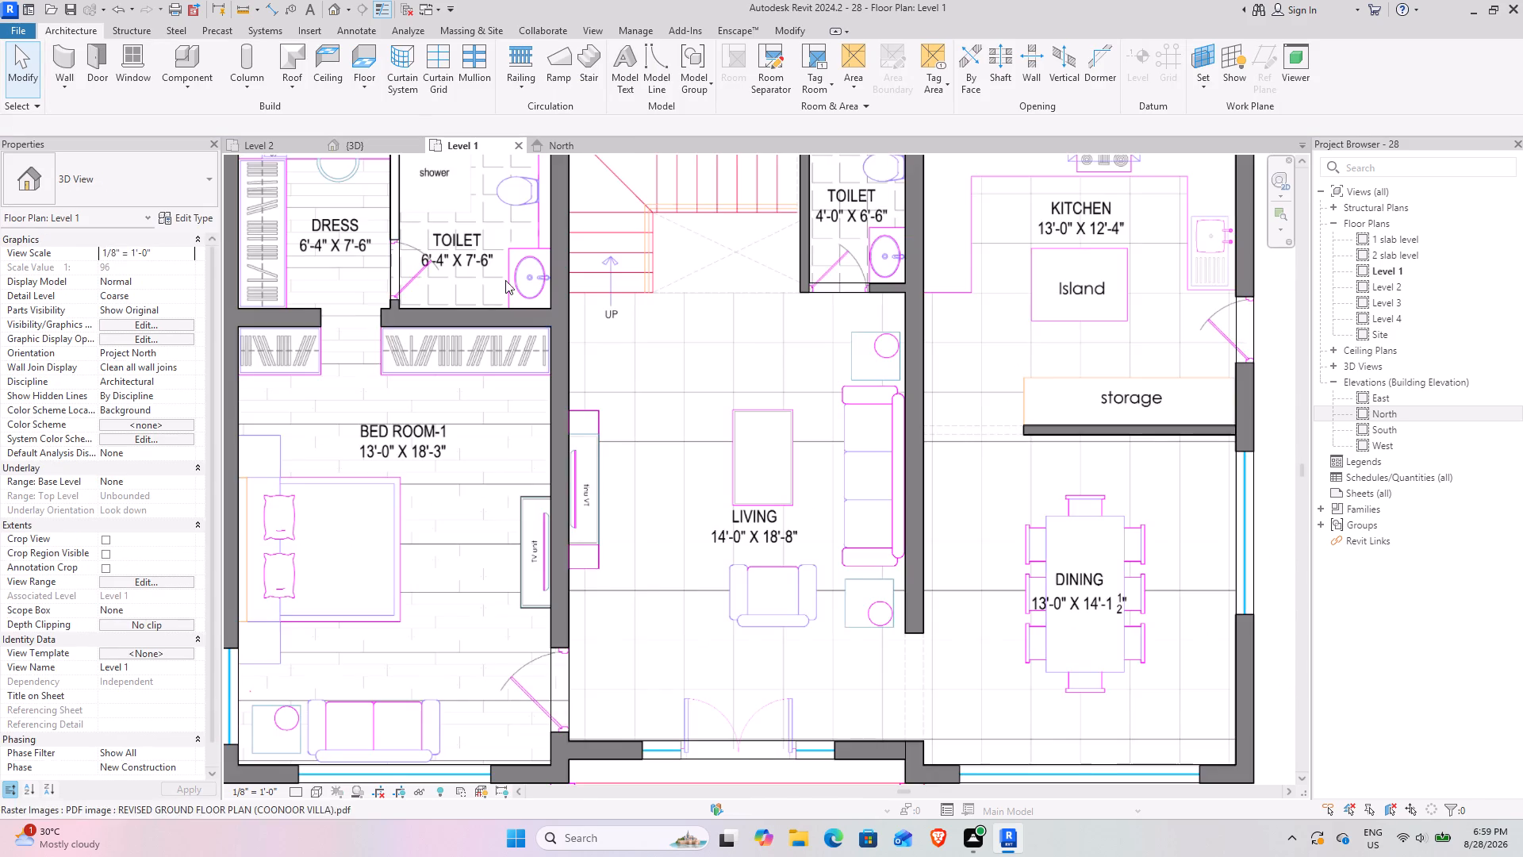
{"action": "scroll", "coordinate": [695, 475], "scroll_direction": "down", "scroll_amount": 5}
{"action": "middle_click_drag", "start_coordinate": [643, 471], "coordinate": [524, 401]}
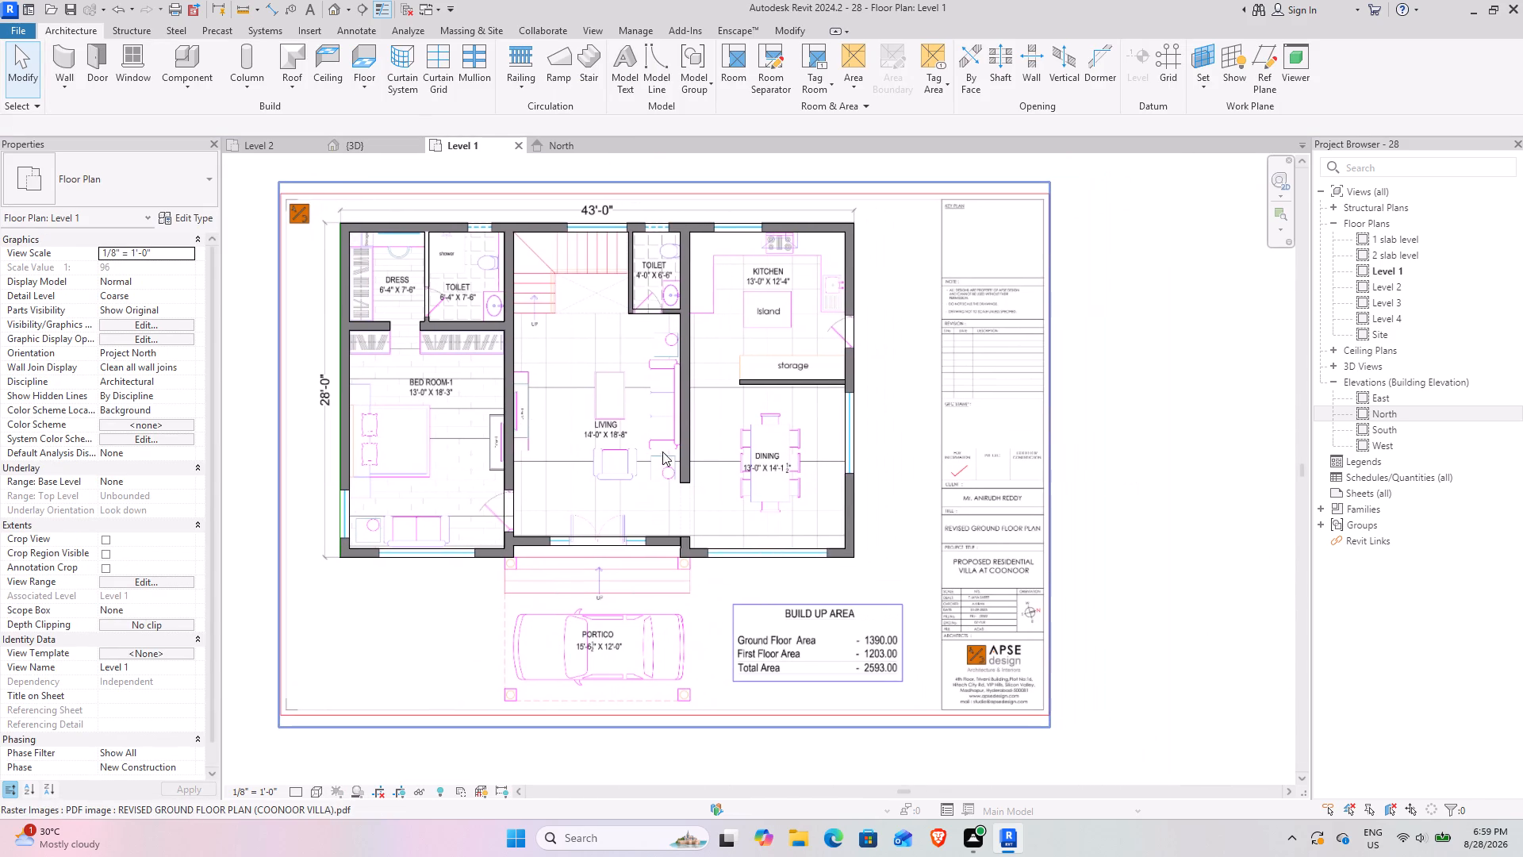
{"action": "scroll", "coordinate": [620, 502], "scroll_direction": "up", "scroll_amount": 2}
{"action": "middle_click_drag", "start_coordinate": [566, 426], "coordinate": [585, 486]}
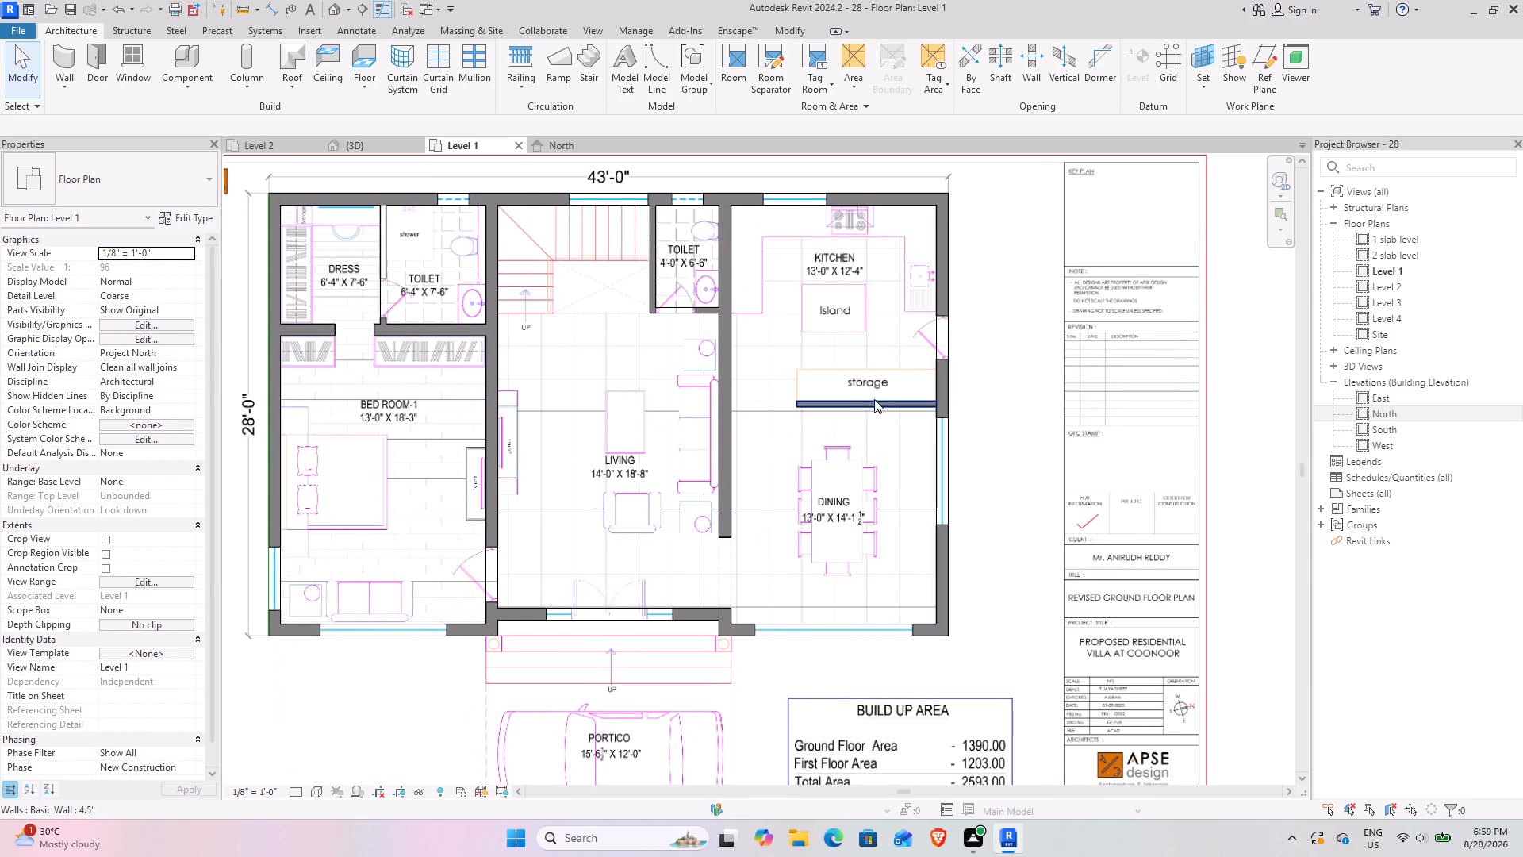
Examine the room and stair layouts in the Level 1 and Level 2 floor plans.
{"action": "scroll", "coordinate": [806, 265], "scroll_direction": "up", "scroll_amount": 3}
{"action": "middle_click_drag", "start_coordinate": [751, 302], "coordinate": [846, 366]}
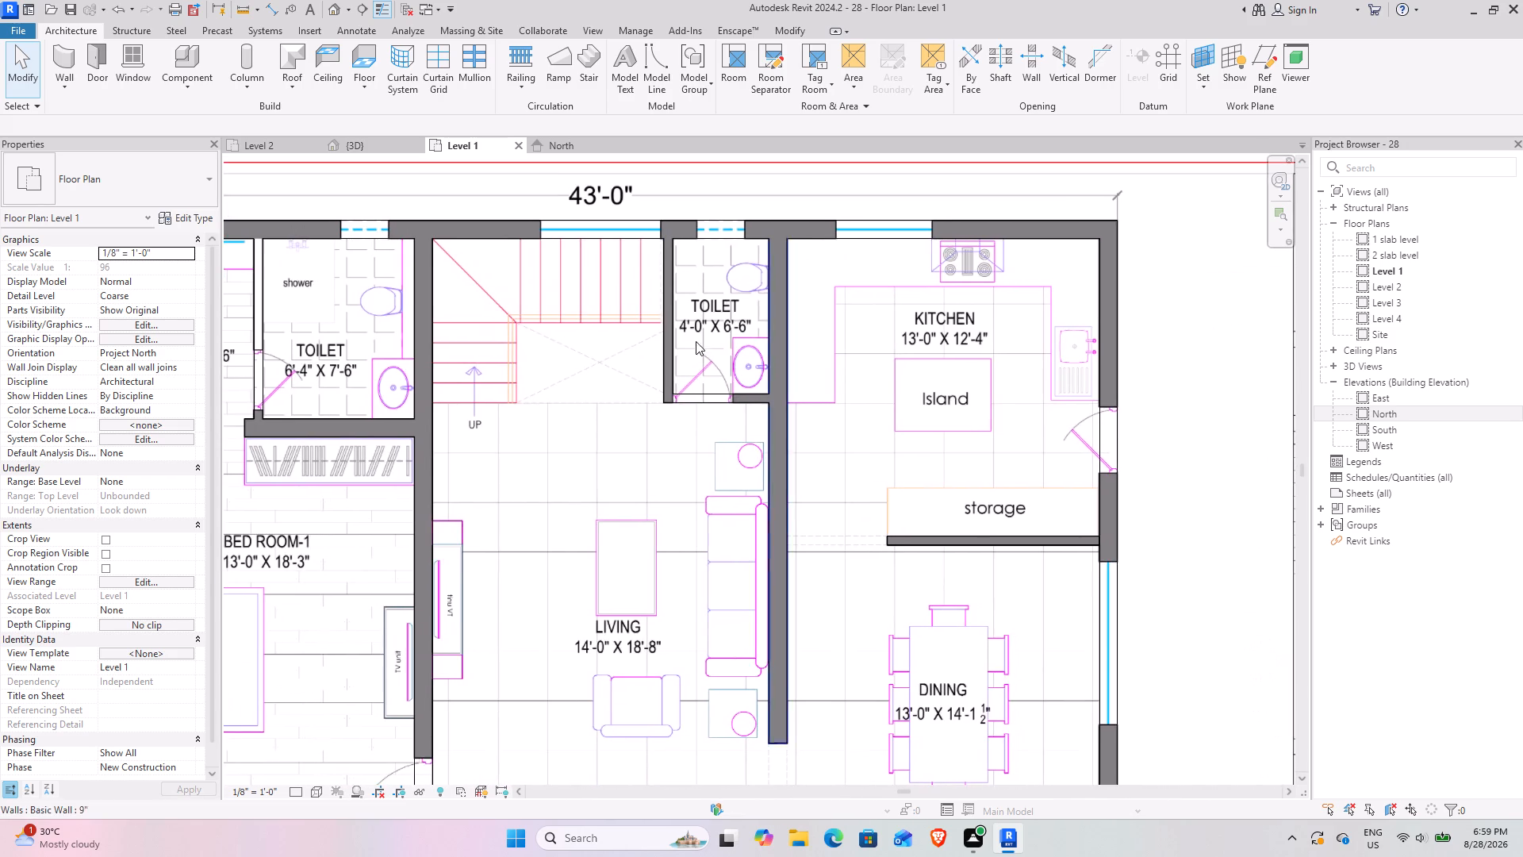
{"action": "scroll", "coordinate": [669, 336], "scroll_direction": "down", "scroll_amount": 3}
{"action": "middle_click_drag", "start_coordinate": [640, 331], "coordinate": [779, 331]}
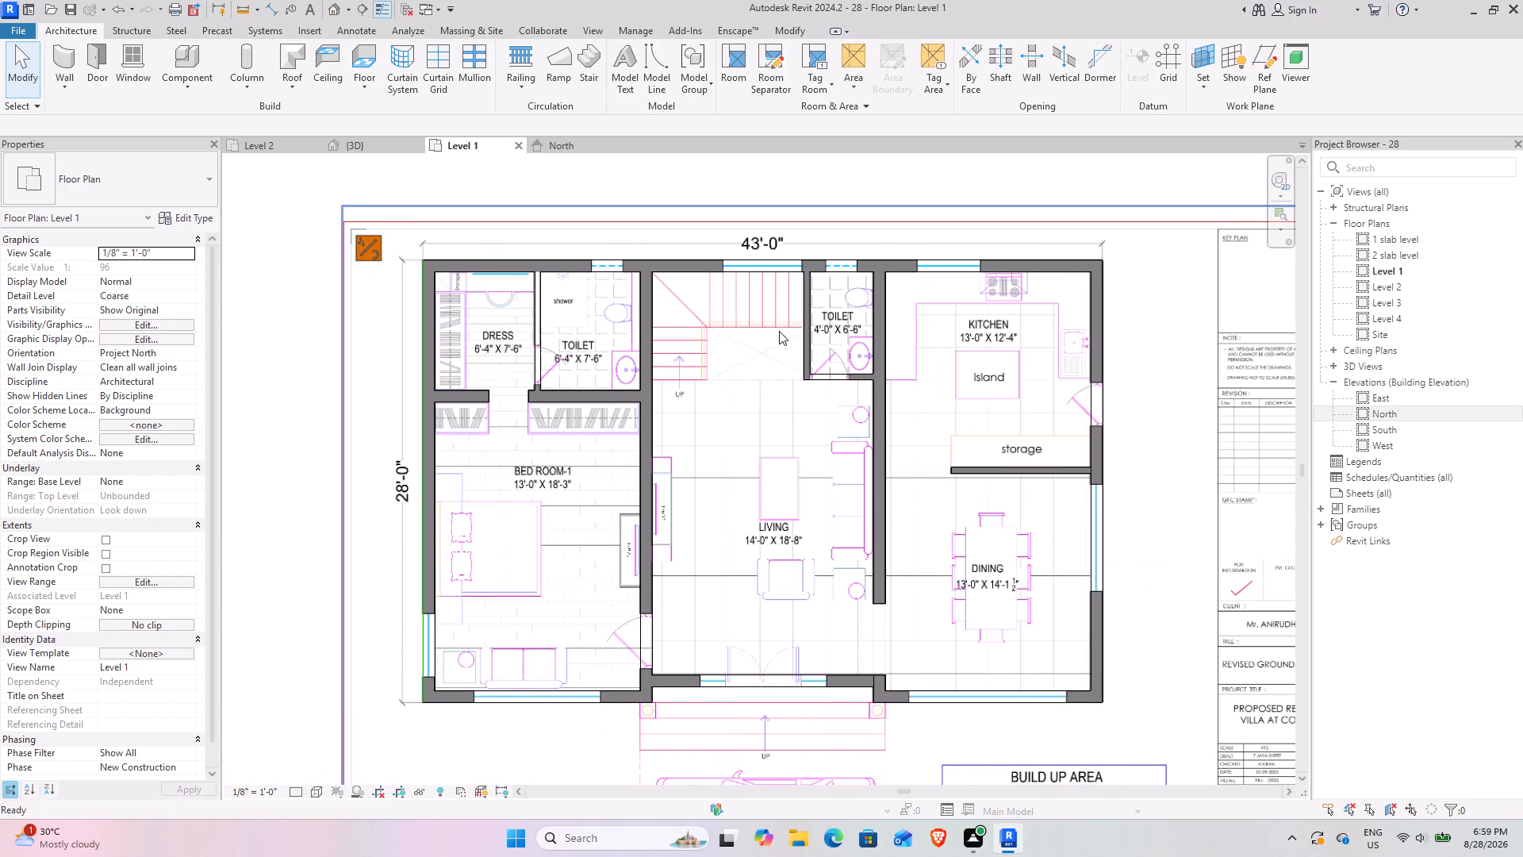
{"action": "left_click", "coordinate": [254, 149]}
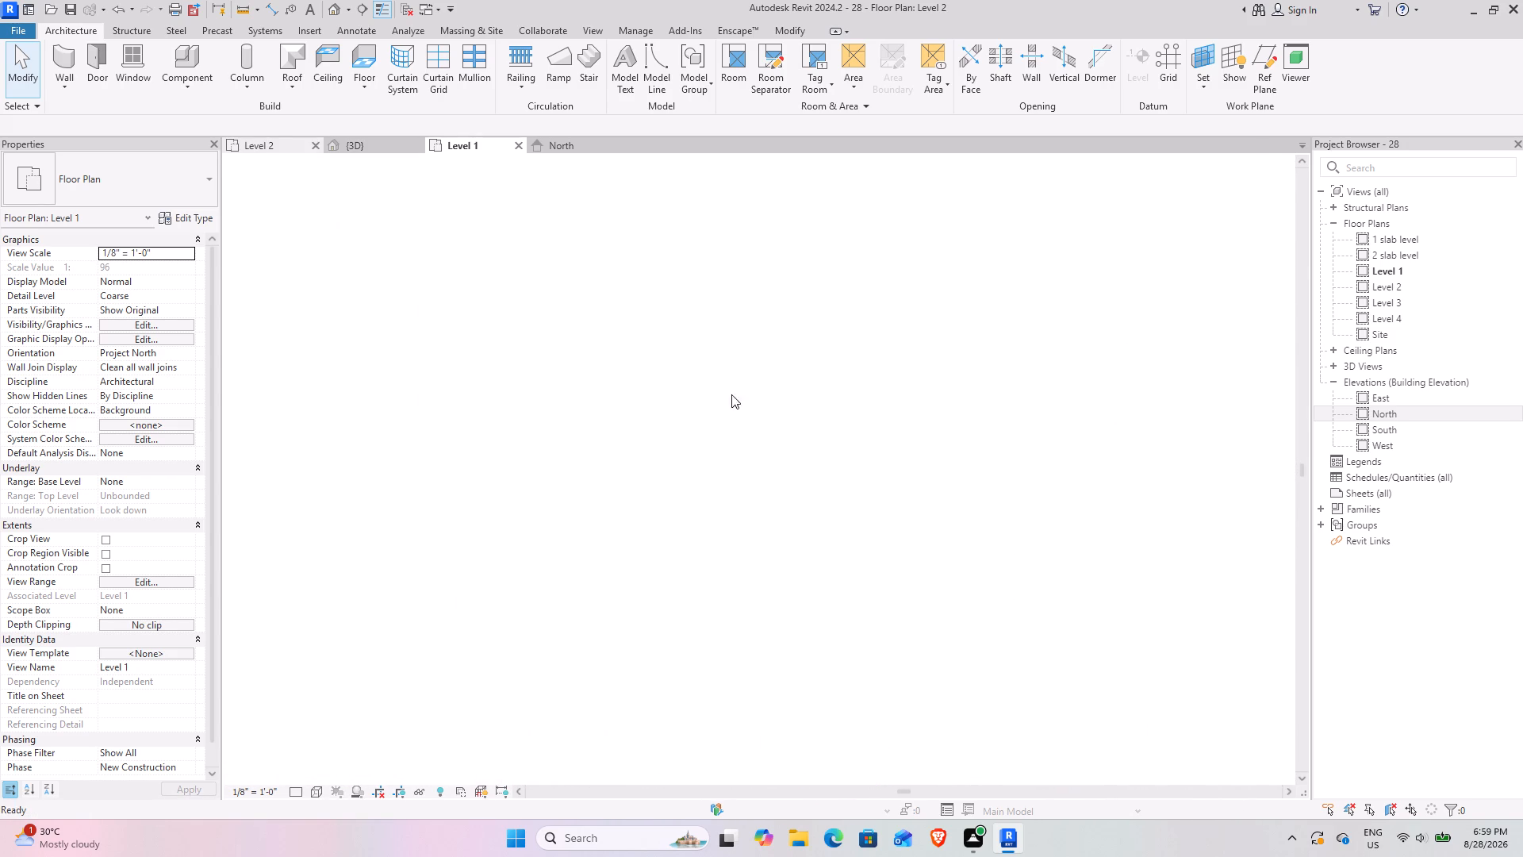
{"action": "scroll", "coordinate": [606, 388], "scroll_direction": "down", "scroll_amount": 5}
{"action": "middle_click_drag", "start_coordinate": [561, 378], "coordinate": [692, 429]}
{"action": "scroll", "coordinate": [571, 392], "scroll_direction": "up", "scroll_amount": 3}
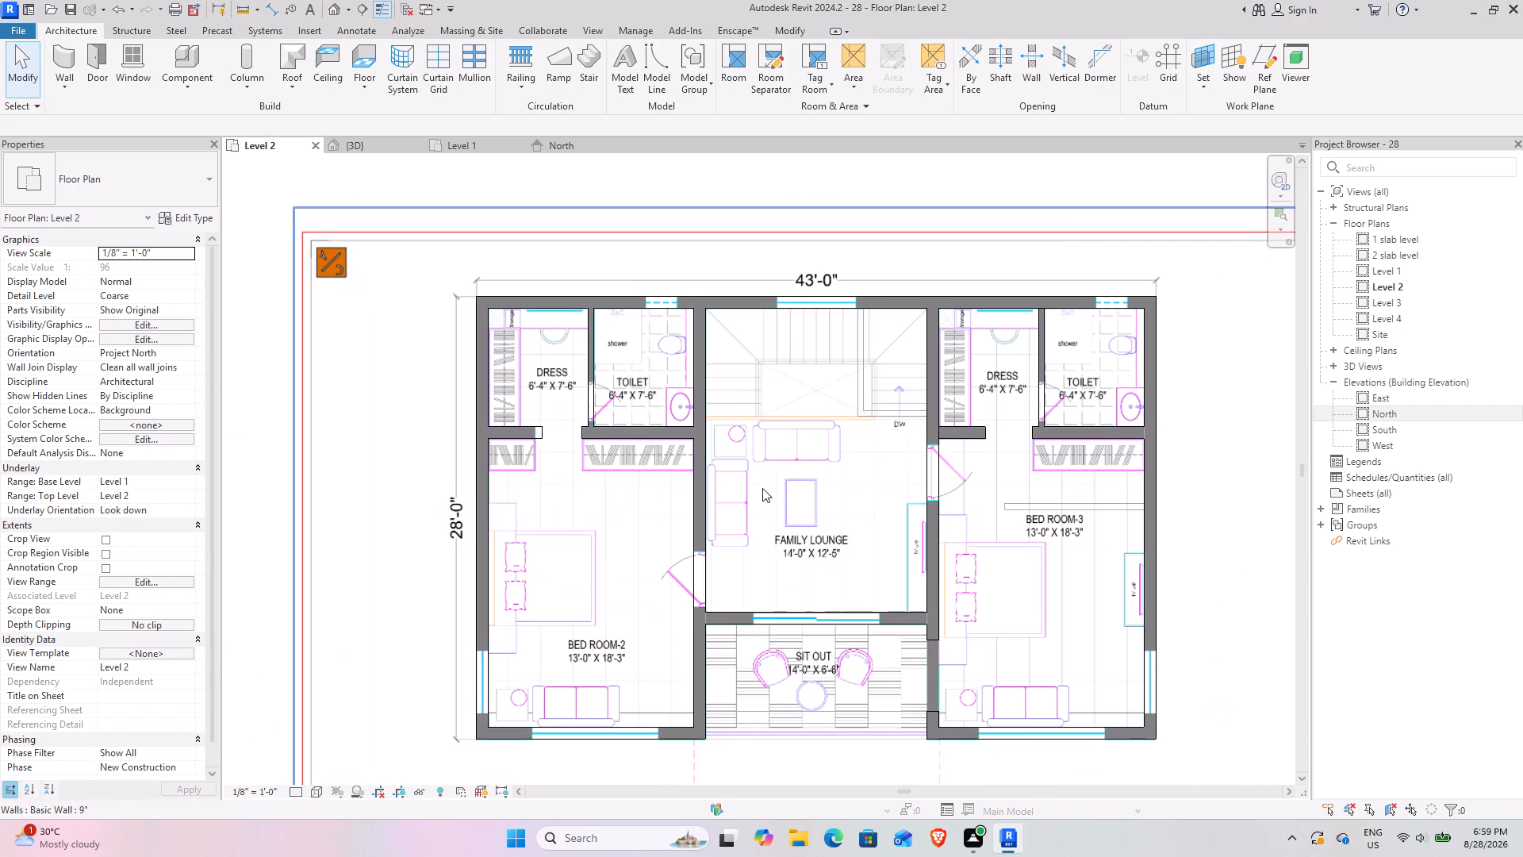
{"action": "middle_click_drag", "start_coordinate": [765, 488], "coordinate": [643, 455]}
{"action": "scroll", "coordinate": [642, 452], "scroll_direction": "up", "scroll_amount": 2}
{"action": "middle_click_drag", "start_coordinate": [618, 511], "coordinate": [731, 469]}
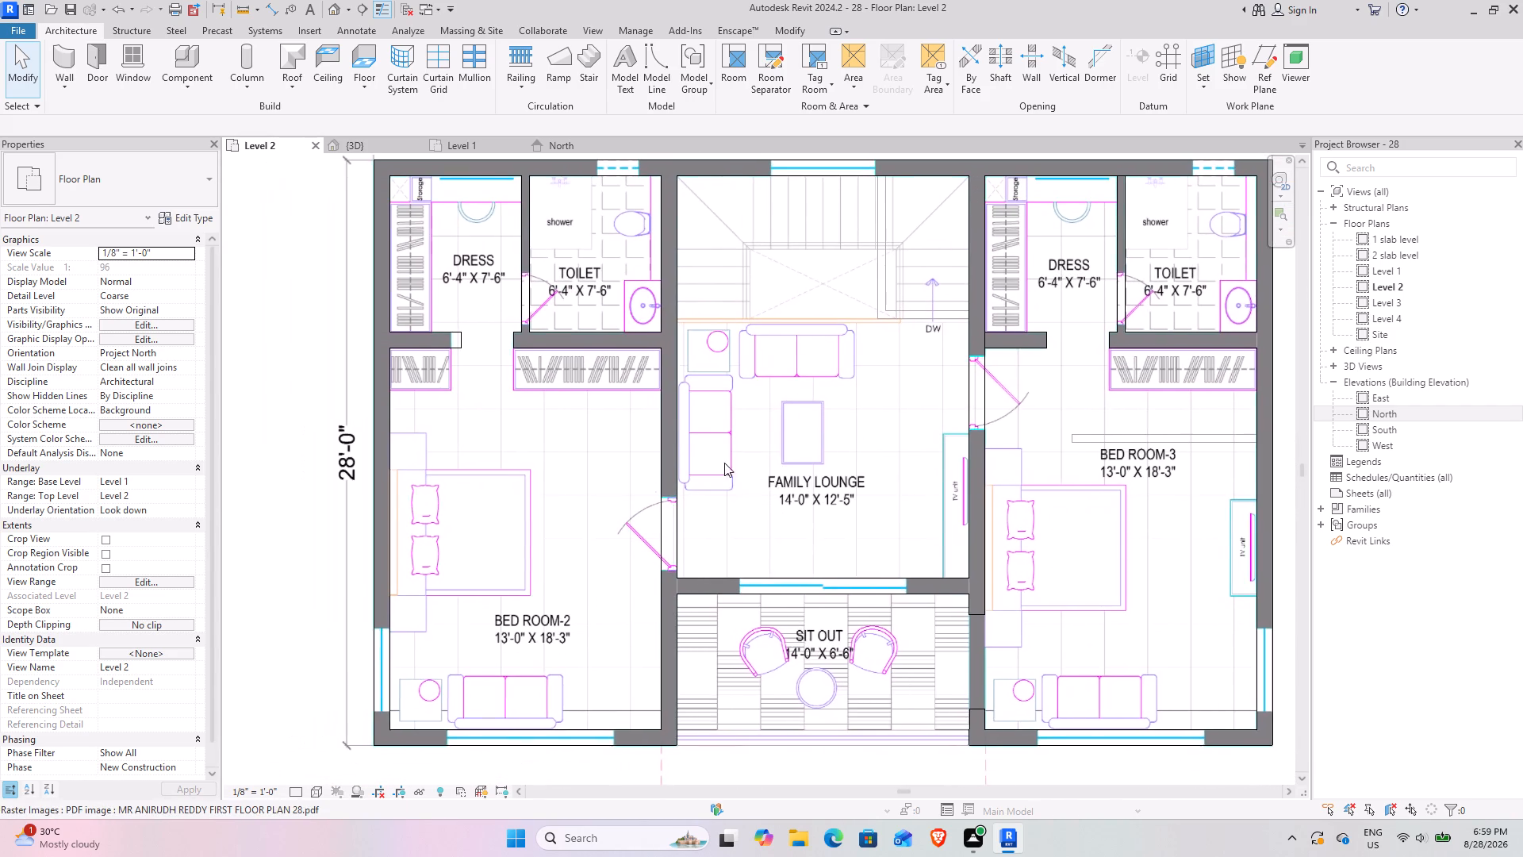
{"action": "scroll", "coordinate": [719, 459], "scroll_direction": "down", "scroll_amount": 1}
{"action": "middle_click_drag", "start_coordinate": [749, 438], "coordinate": [685, 466]}
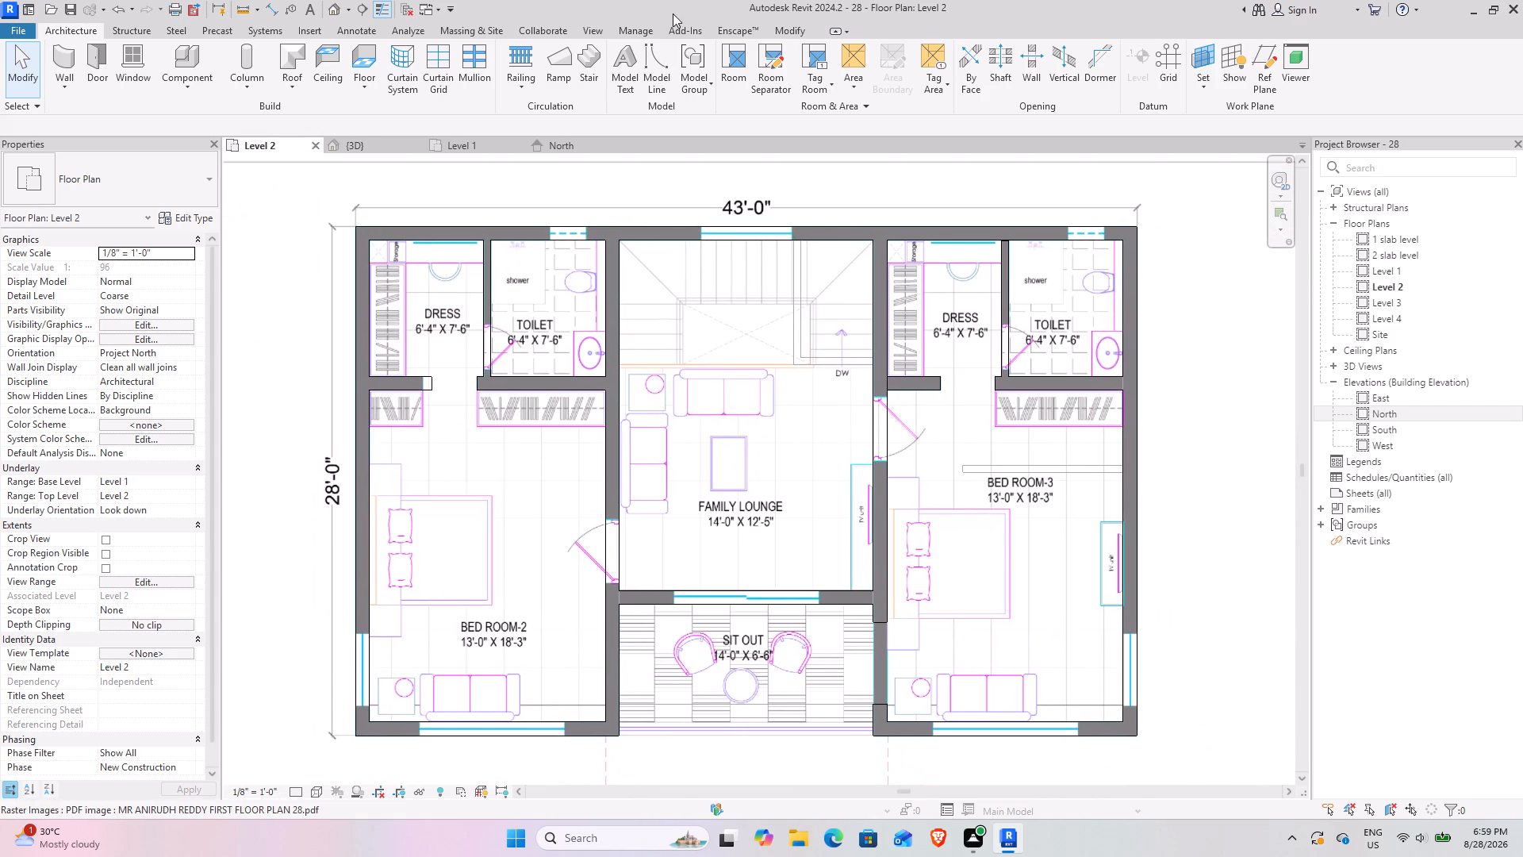
Start a floor on Level 2 and duplicate the Generic - 12" floor type under the name 6".
{"action": "left_click", "coordinate": [362, 64]}
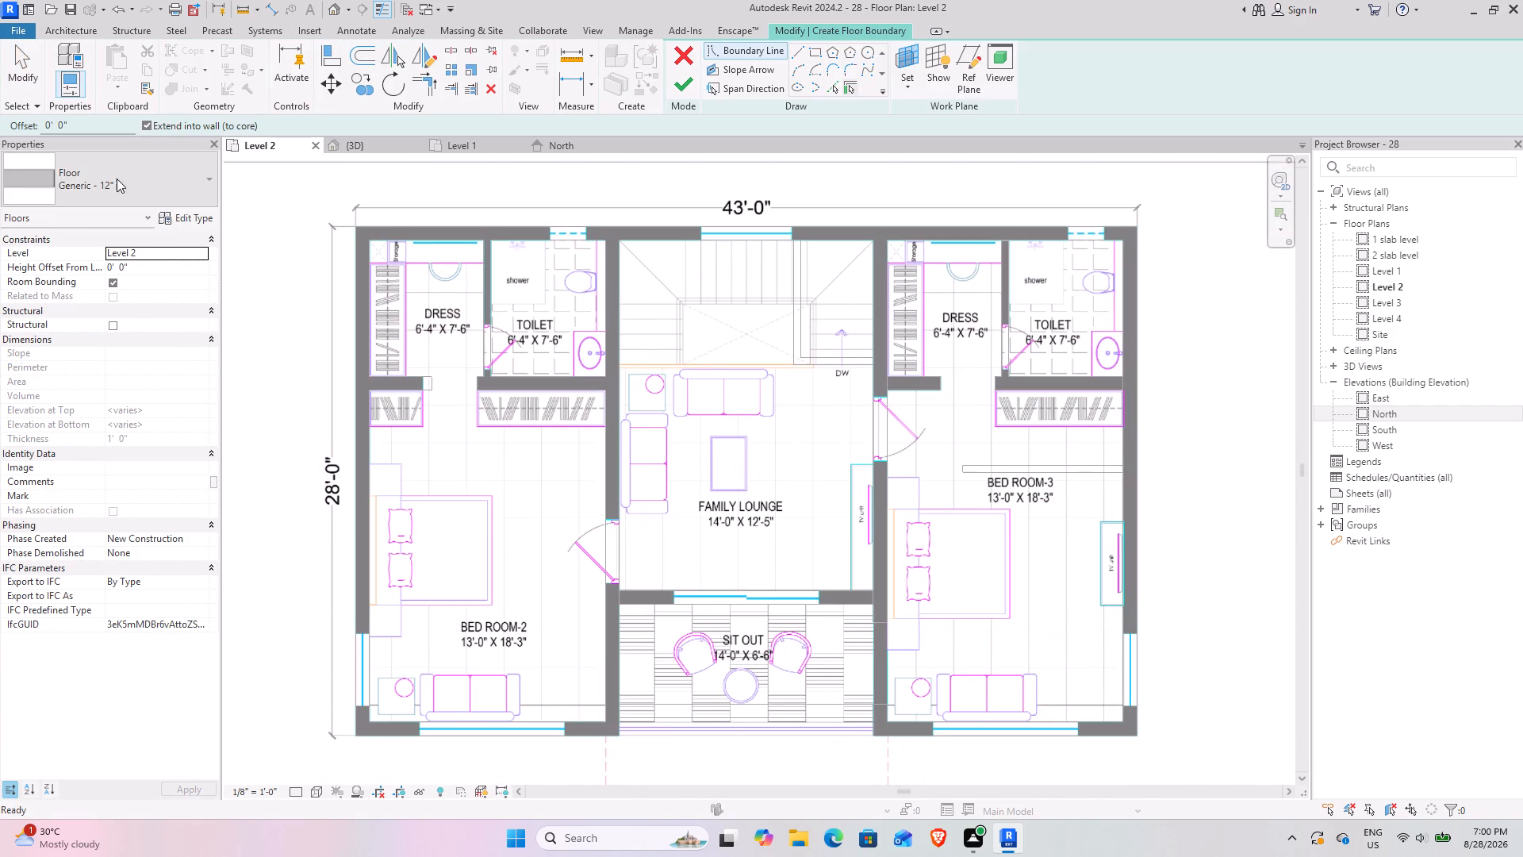
{"action": "double_click", "coordinate": [166, 183]}
{"action": "left_click", "coordinate": [201, 229]}
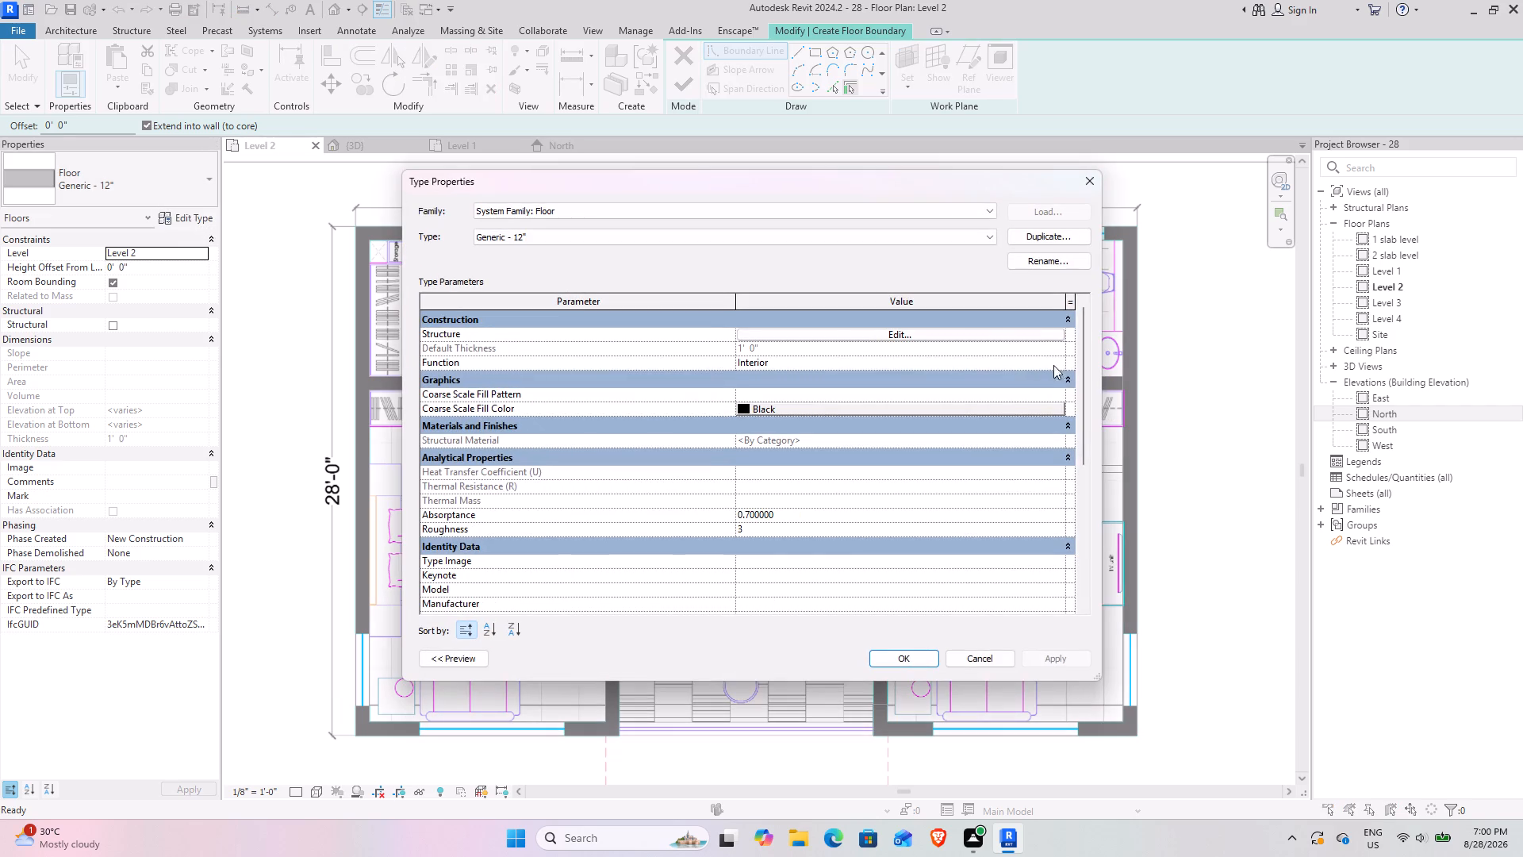
{"action": "left_click", "coordinate": [1042, 233]}
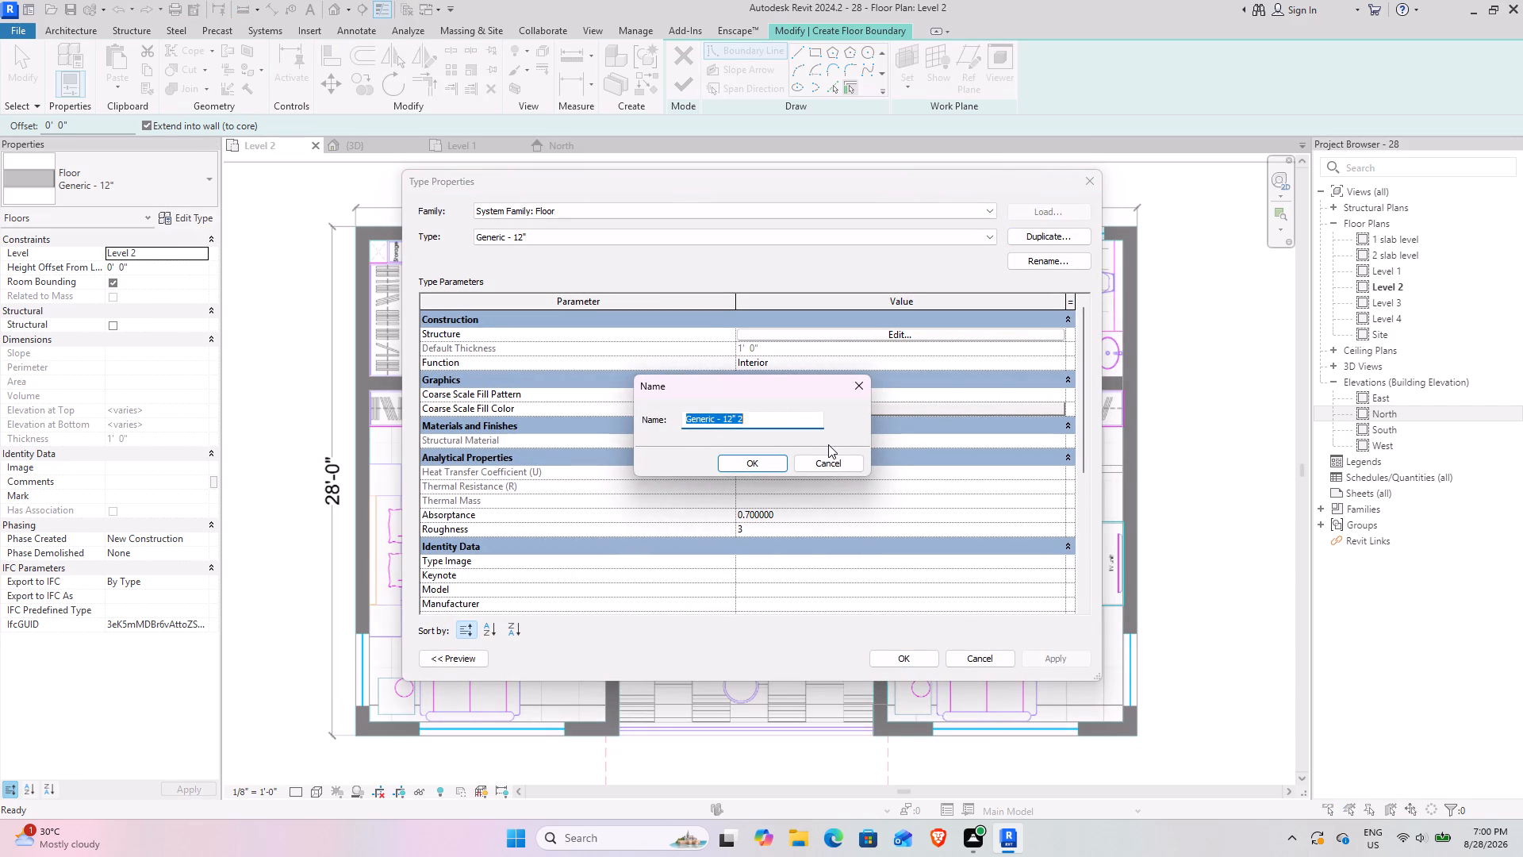
{"action": "key", "text": "6"}
{"action": "key", "text": "shift+quotedbl"}
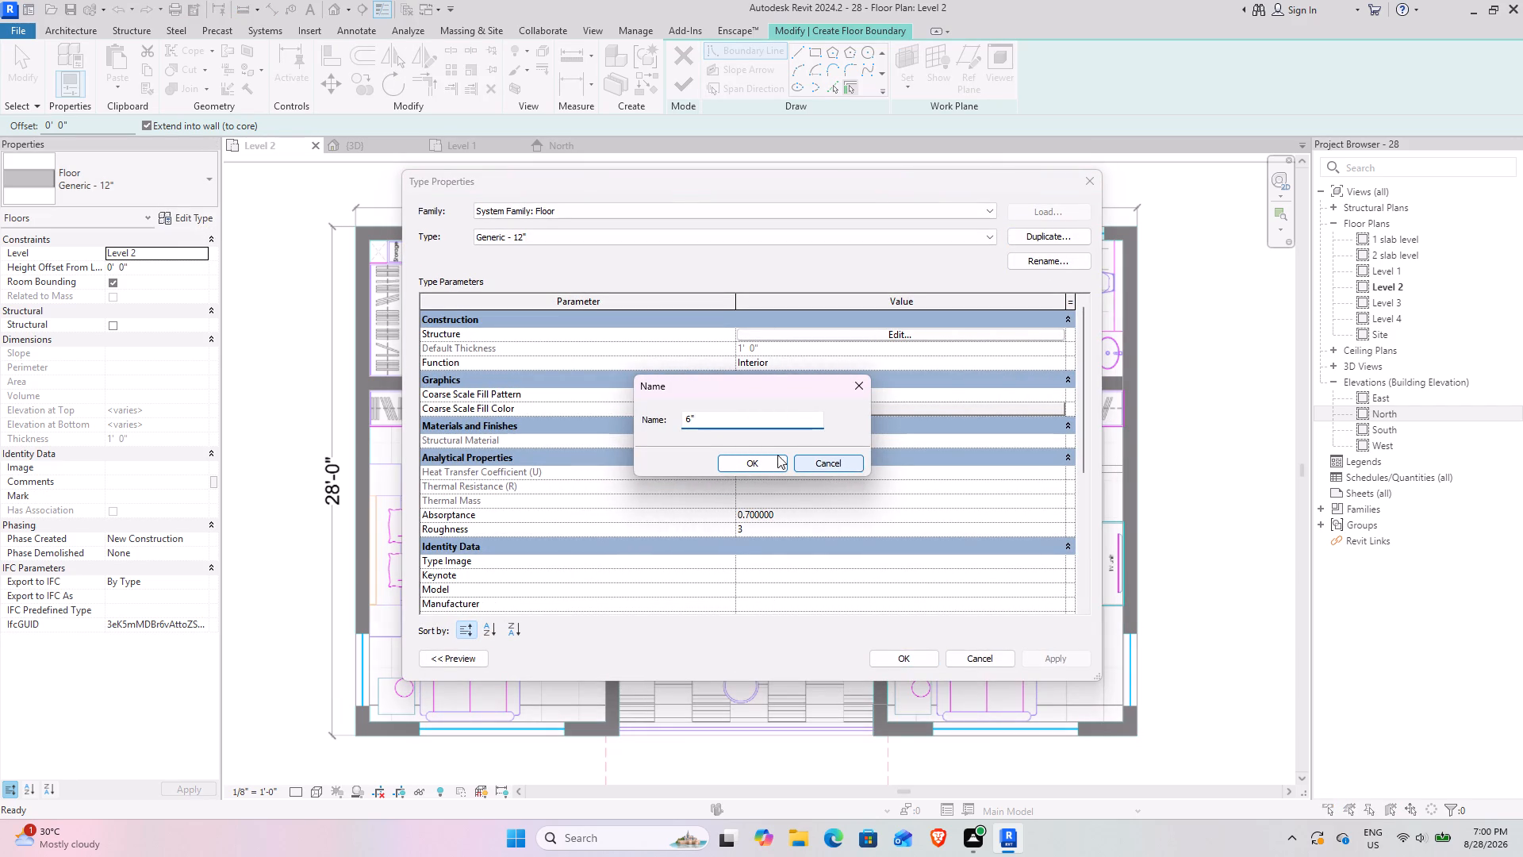
{"action": "left_click", "coordinate": [745, 463]}
Set the Structure layer thickness of the new floor type to 6" and apply the type.
{"action": "left_click", "coordinate": [865, 332]}
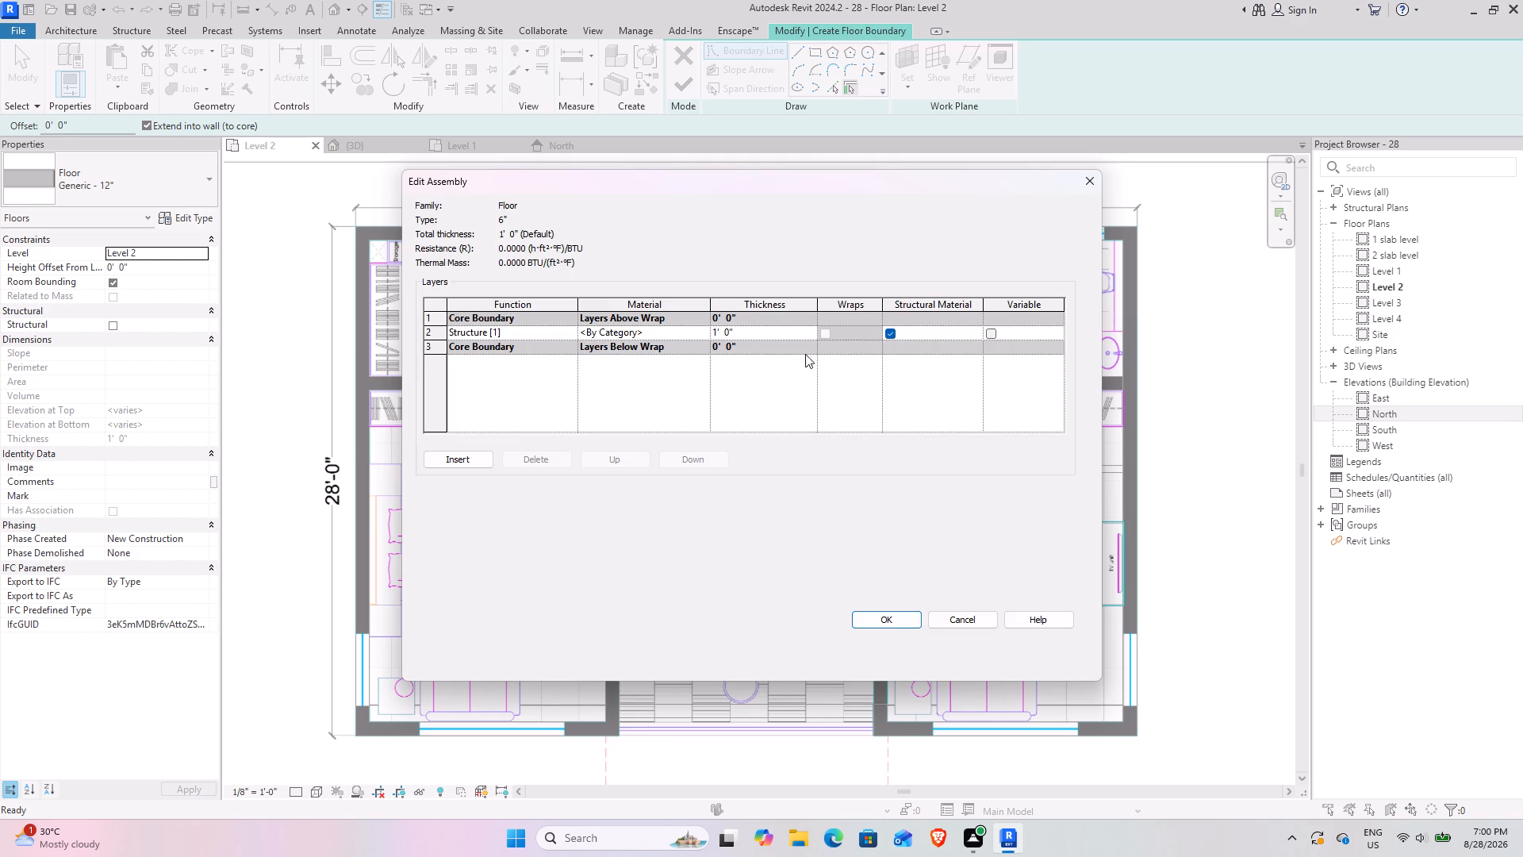
{"action": "left_click", "coordinate": [763, 336]}
{"action": "key", "text": "6"}
{"action": "key", "text": "shift+quotedbl"}
{"action": "key", "text": "Return"}
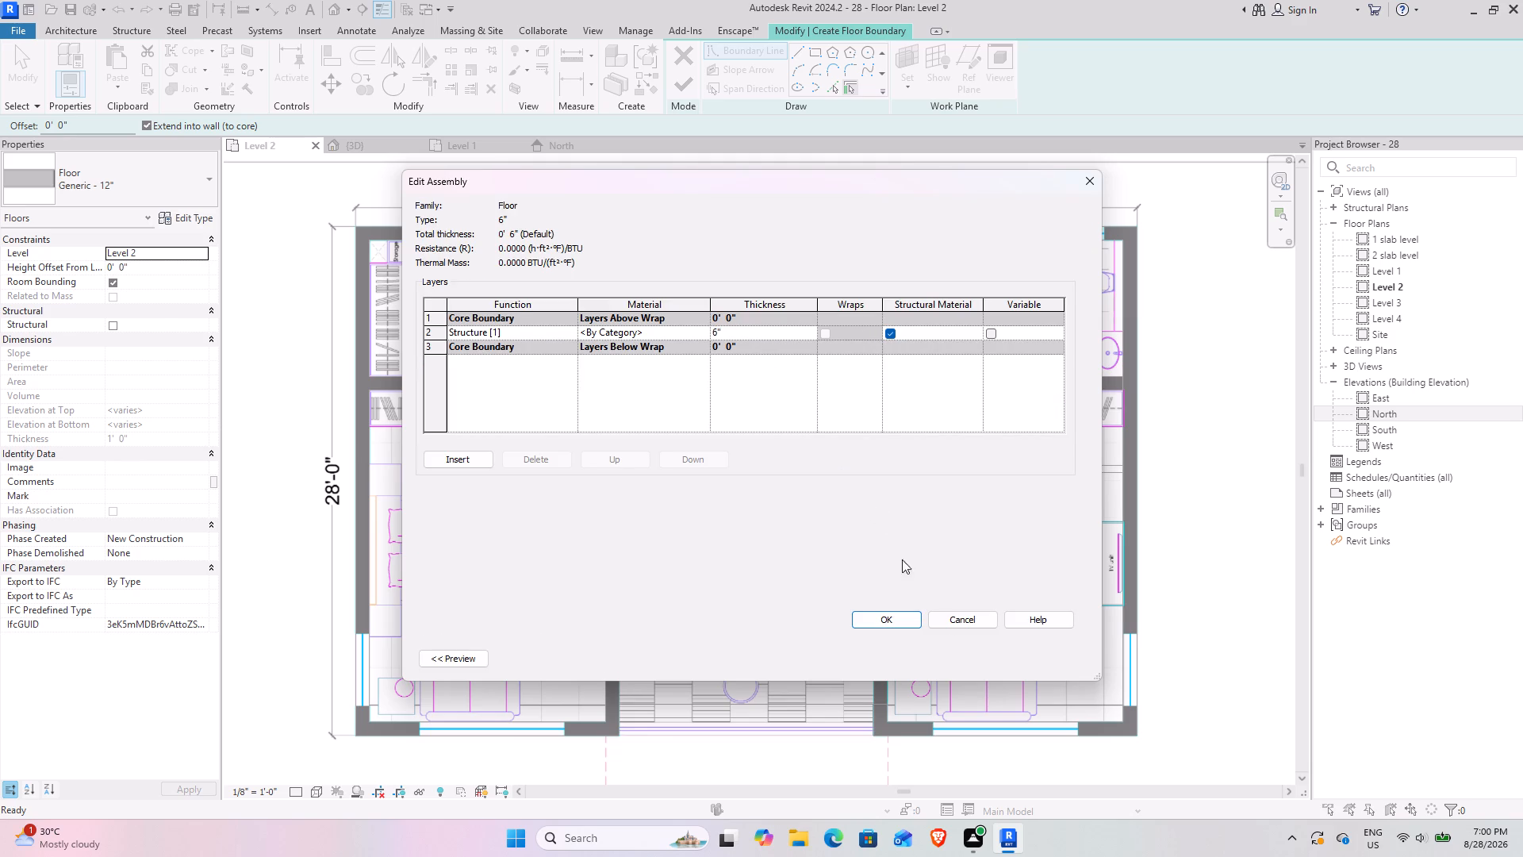
{"action": "left_click", "coordinate": [880, 621]}
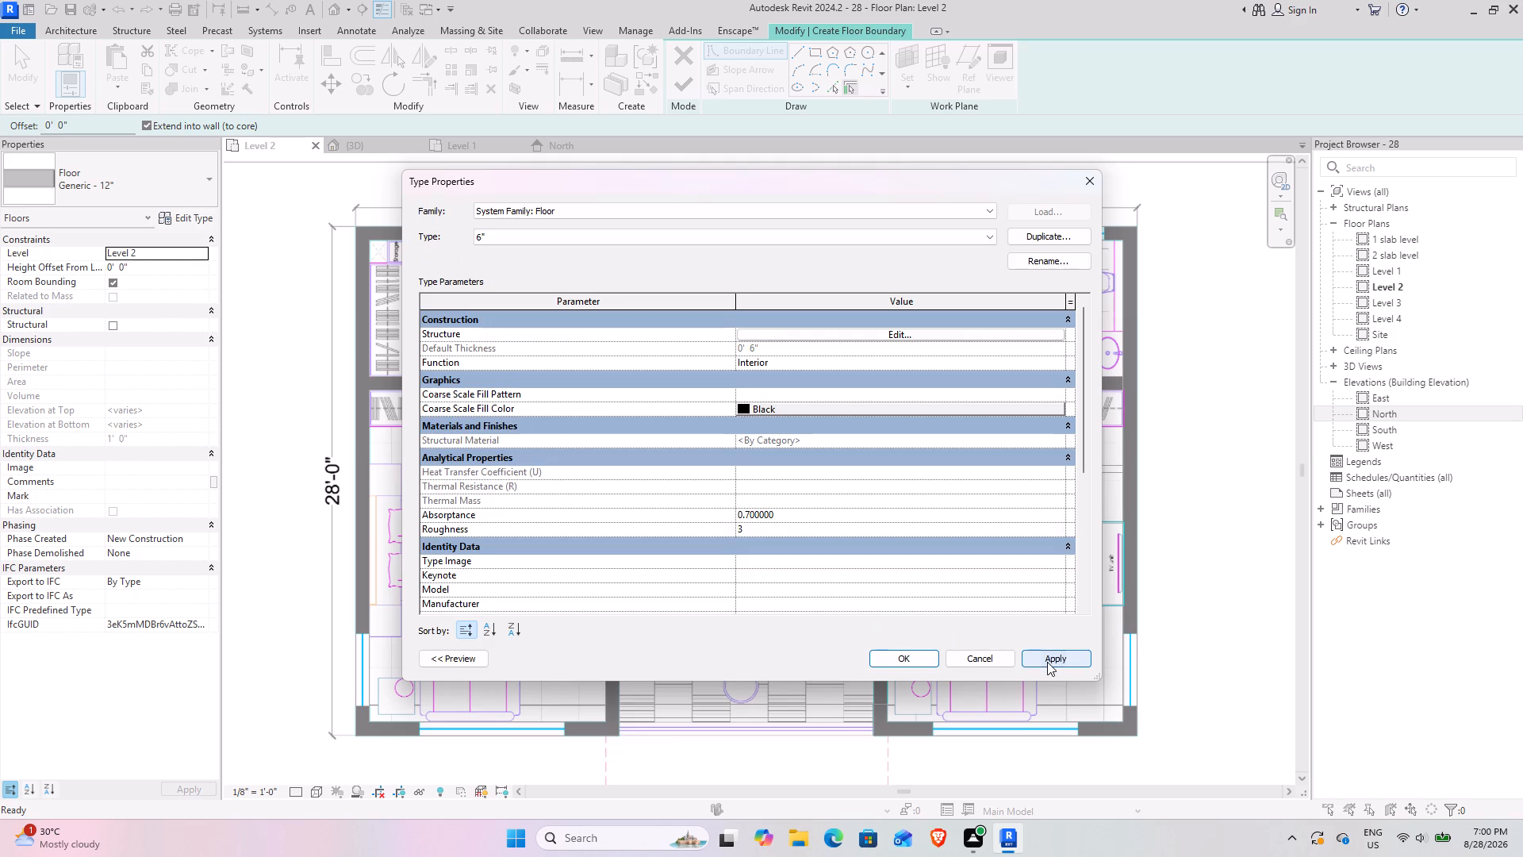
{"action": "left_click", "coordinate": [1047, 662]}
{"action": "left_click", "coordinate": [915, 652]}
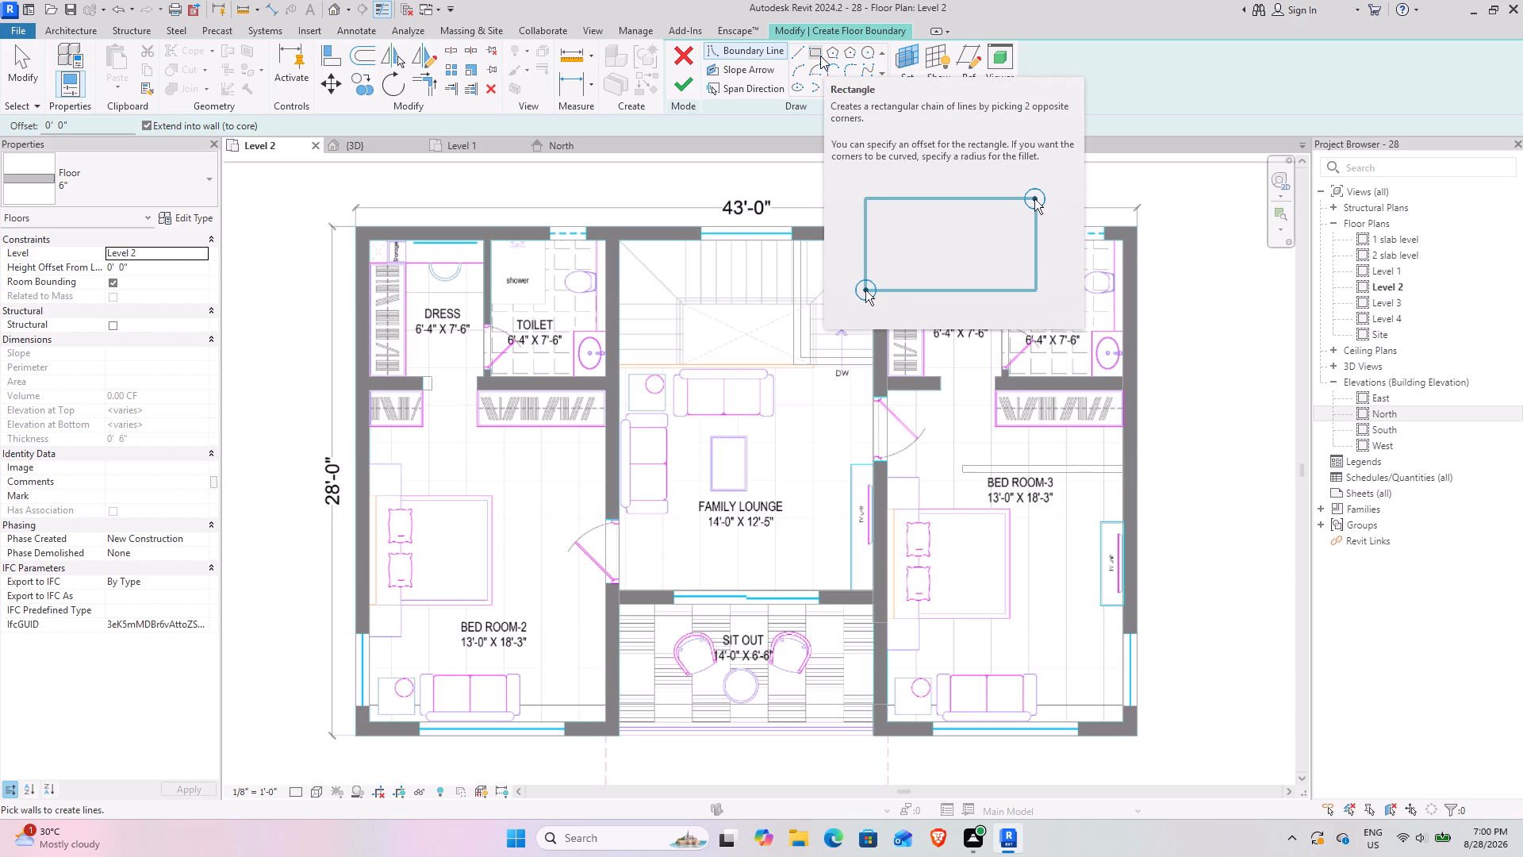
Sketch a rectangular floor boundary between opposite outer wall corners of the Level 2 plan and finish the floor.
{"action": "left_click", "coordinate": [820, 56]}
{"action": "scroll", "coordinate": [755, 444], "scroll_direction": "down", "scroll_amount": 3}
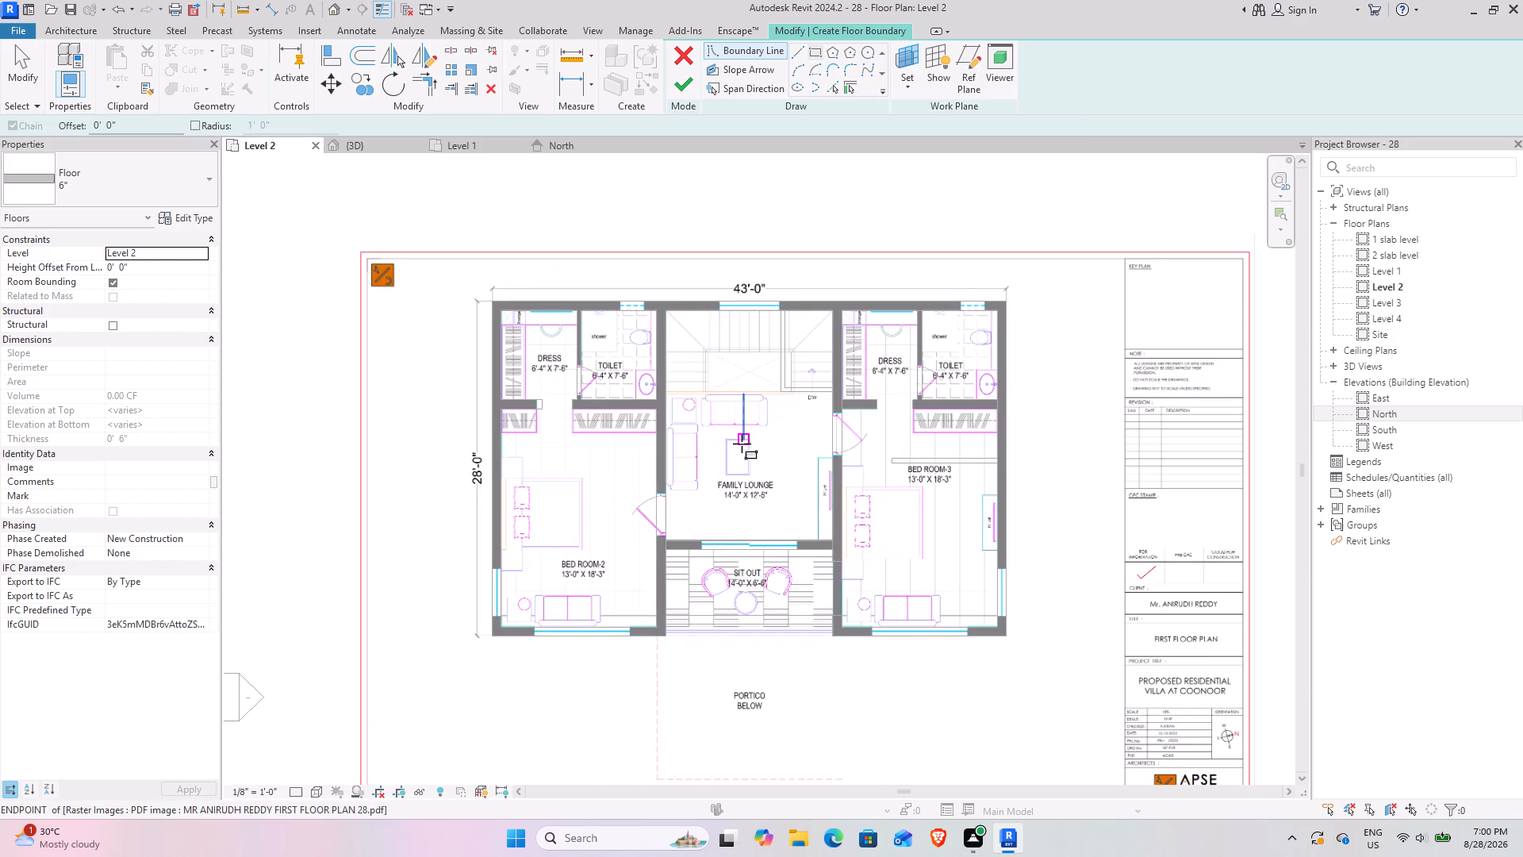
{"action": "middle_click_drag", "start_coordinate": [733, 439], "coordinate": [605, 378]}
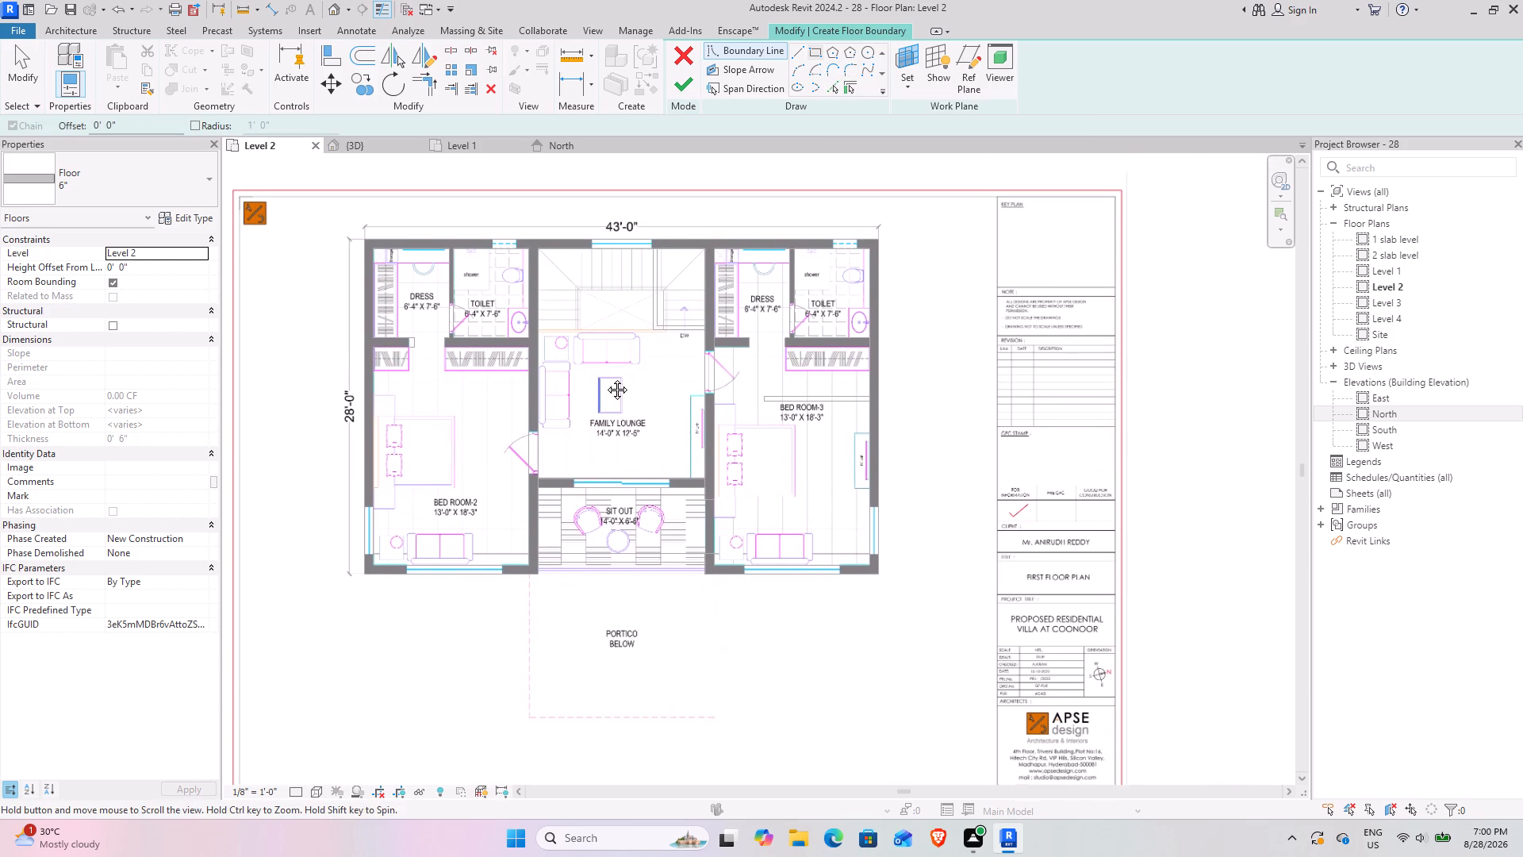
{"action": "middle_click_drag", "start_coordinate": [605, 378], "coordinate": [621, 406]}
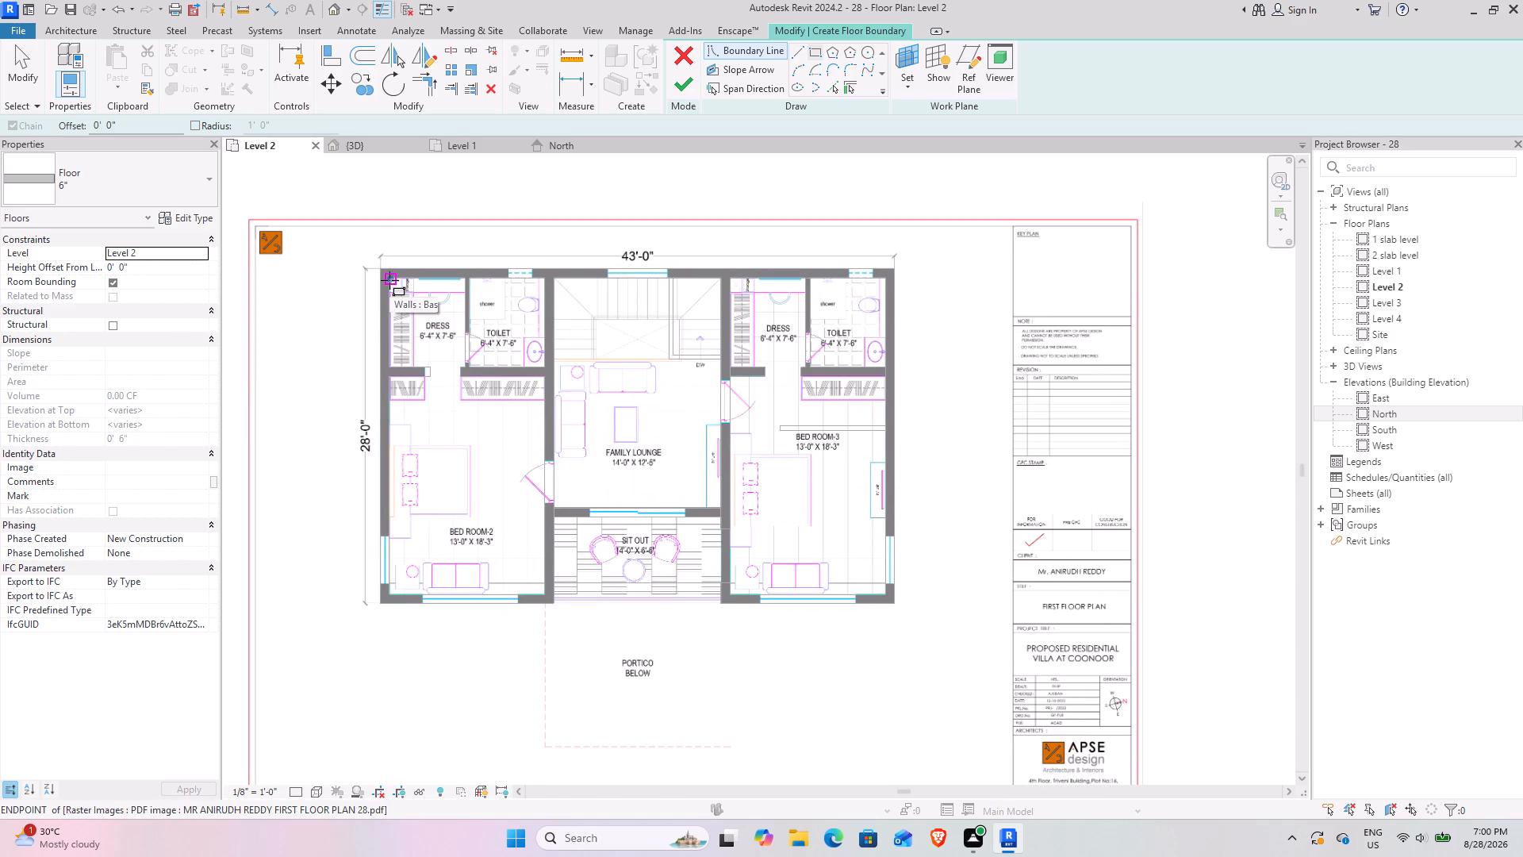
{"action": "scroll", "coordinate": [371, 242], "scroll_direction": "up", "scroll_amount": 10}
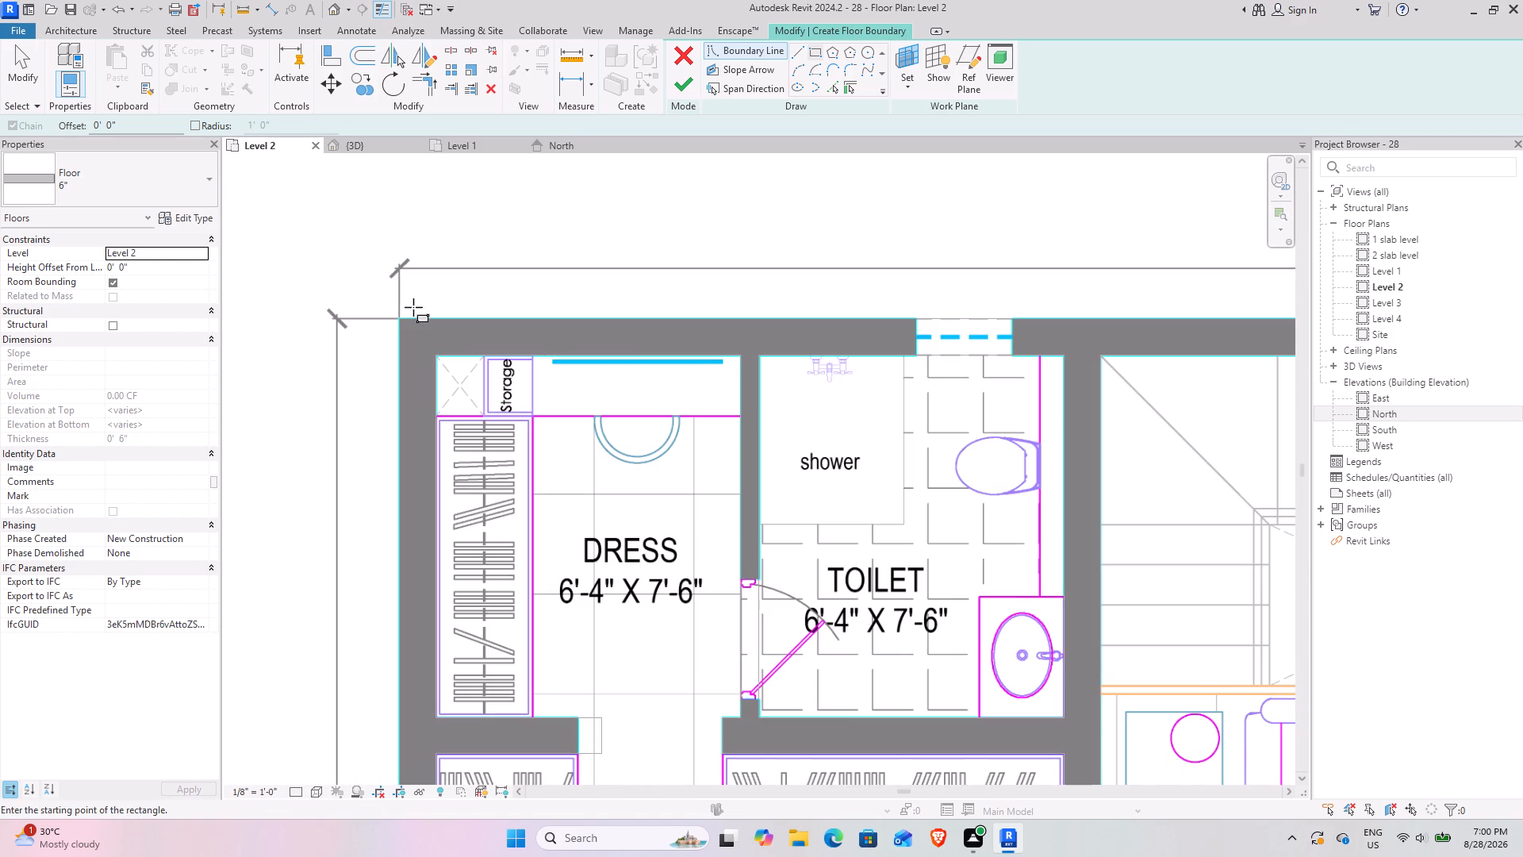
{"action": "left_click", "coordinate": [397, 320]}
{"action": "scroll", "coordinate": [681, 428], "scroll_direction": "down", "scroll_amount": 4}
{"action": "middle_click_drag", "start_coordinate": [912, 533], "coordinate": [787, 477]}
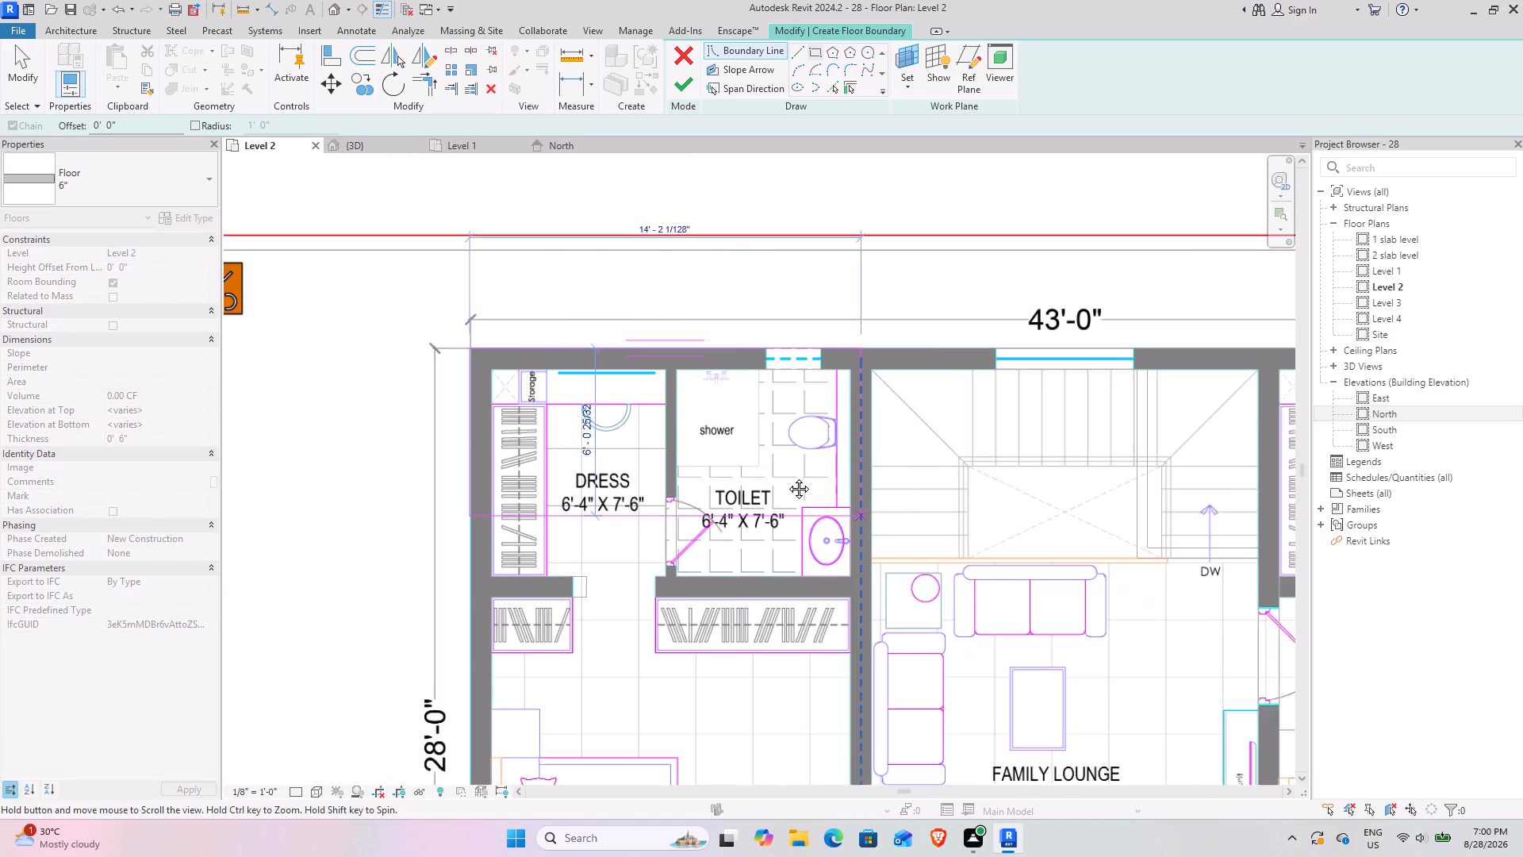
{"action": "middle_click_drag", "start_coordinate": [787, 477], "coordinate": [315, 121]}
{"action": "scroll", "coordinate": [516, 392], "scroll_direction": "down", "scroll_amount": 8}
{"action": "scroll", "coordinate": [761, 522], "scroll_direction": "up", "scroll_amount": 9}
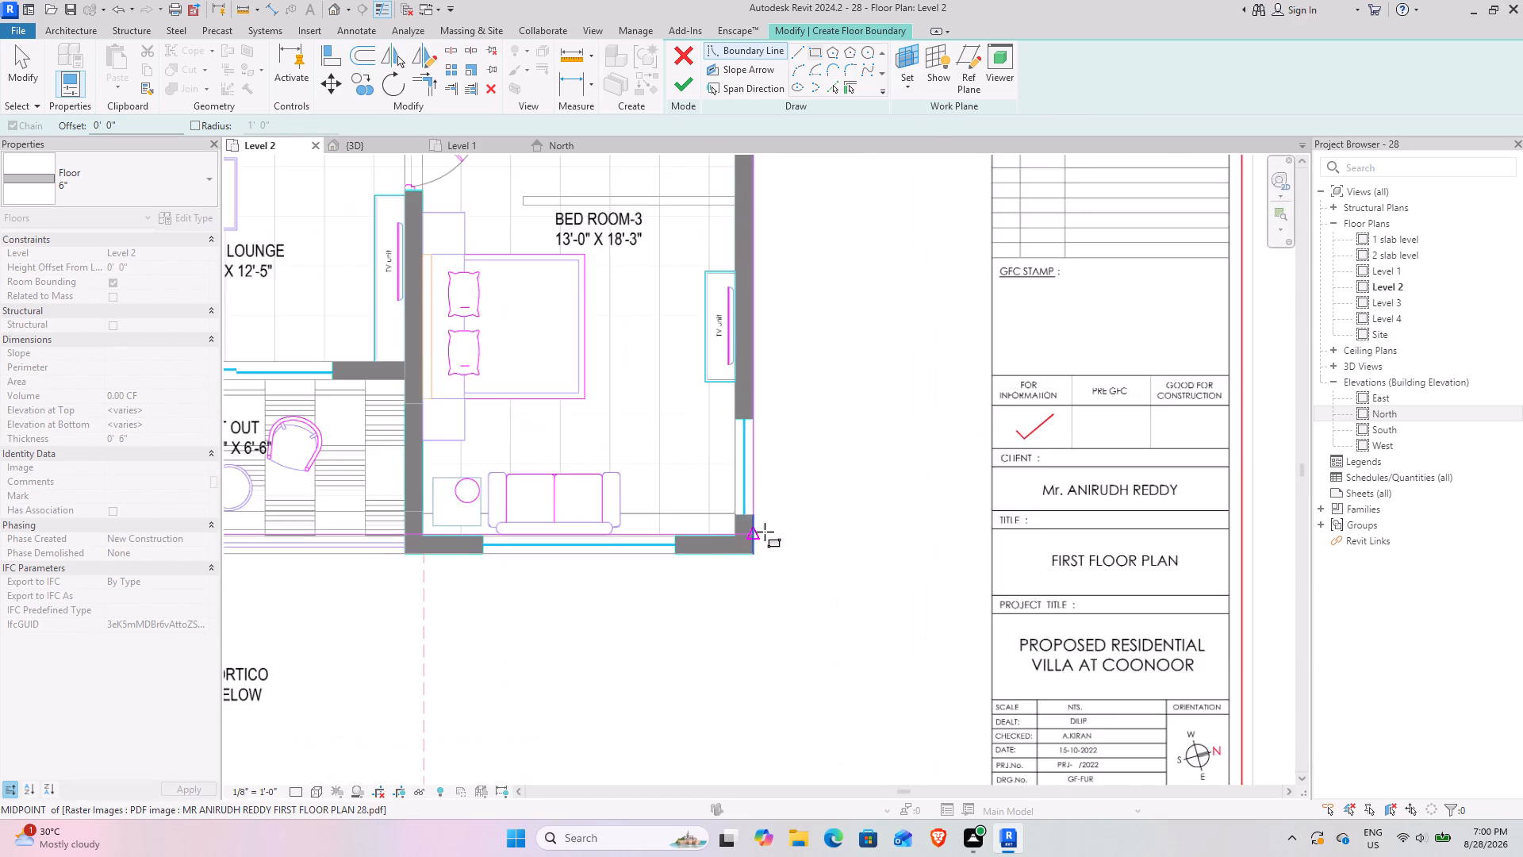
{"action": "scroll", "coordinate": [765, 532], "scroll_direction": "up", "scroll_amount": 3}
{"action": "left_click", "coordinate": [746, 577]}
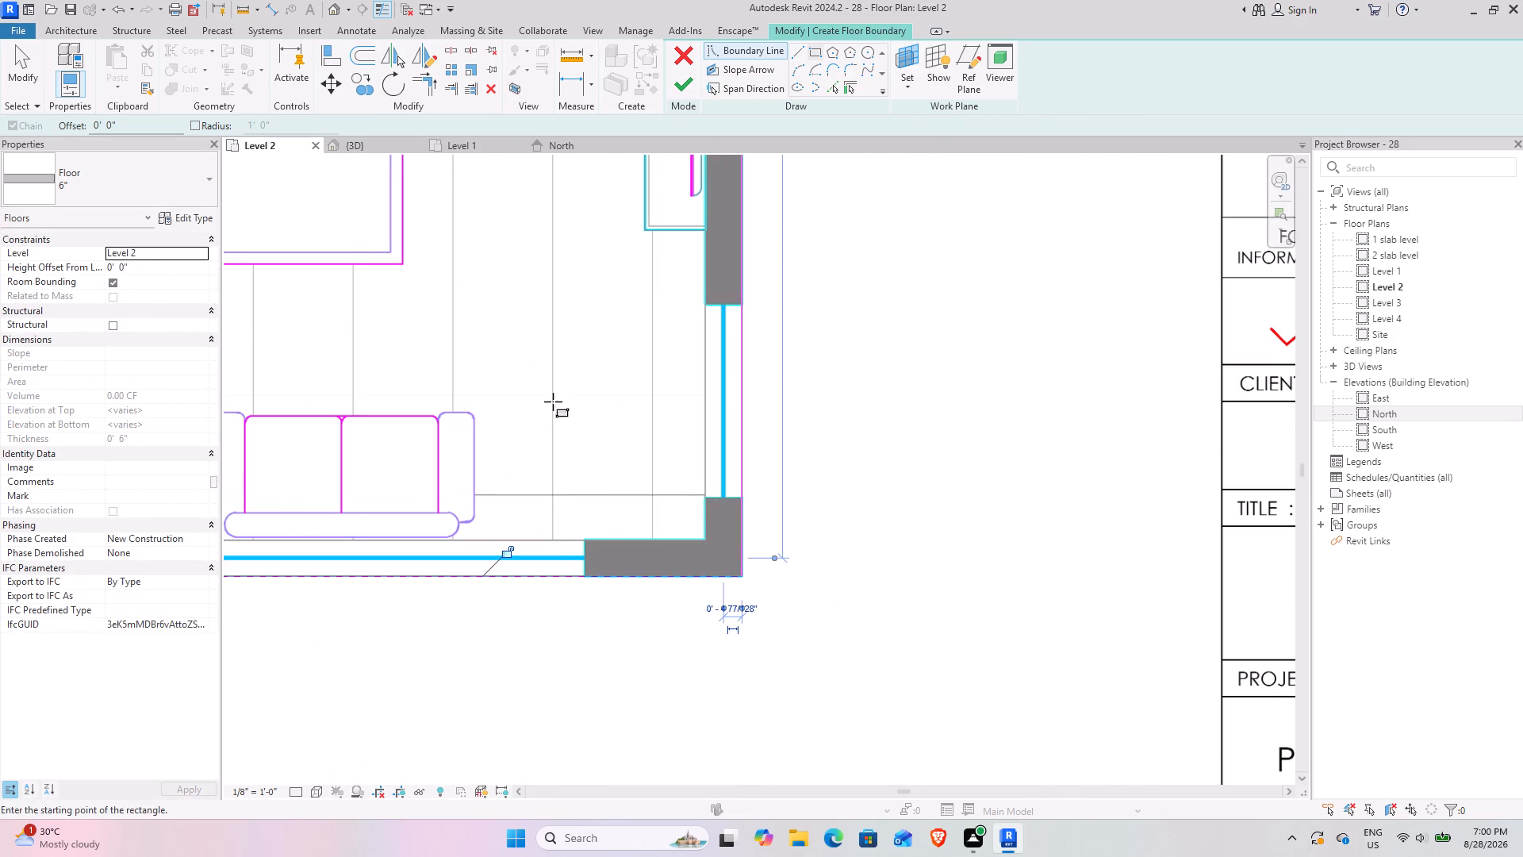
{"action": "scroll", "coordinate": [386, 353], "scroll_direction": "down", "scroll_amount": 4}
{"action": "middle_click_drag", "start_coordinate": [394, 357], "coordinate": [732, 488]}
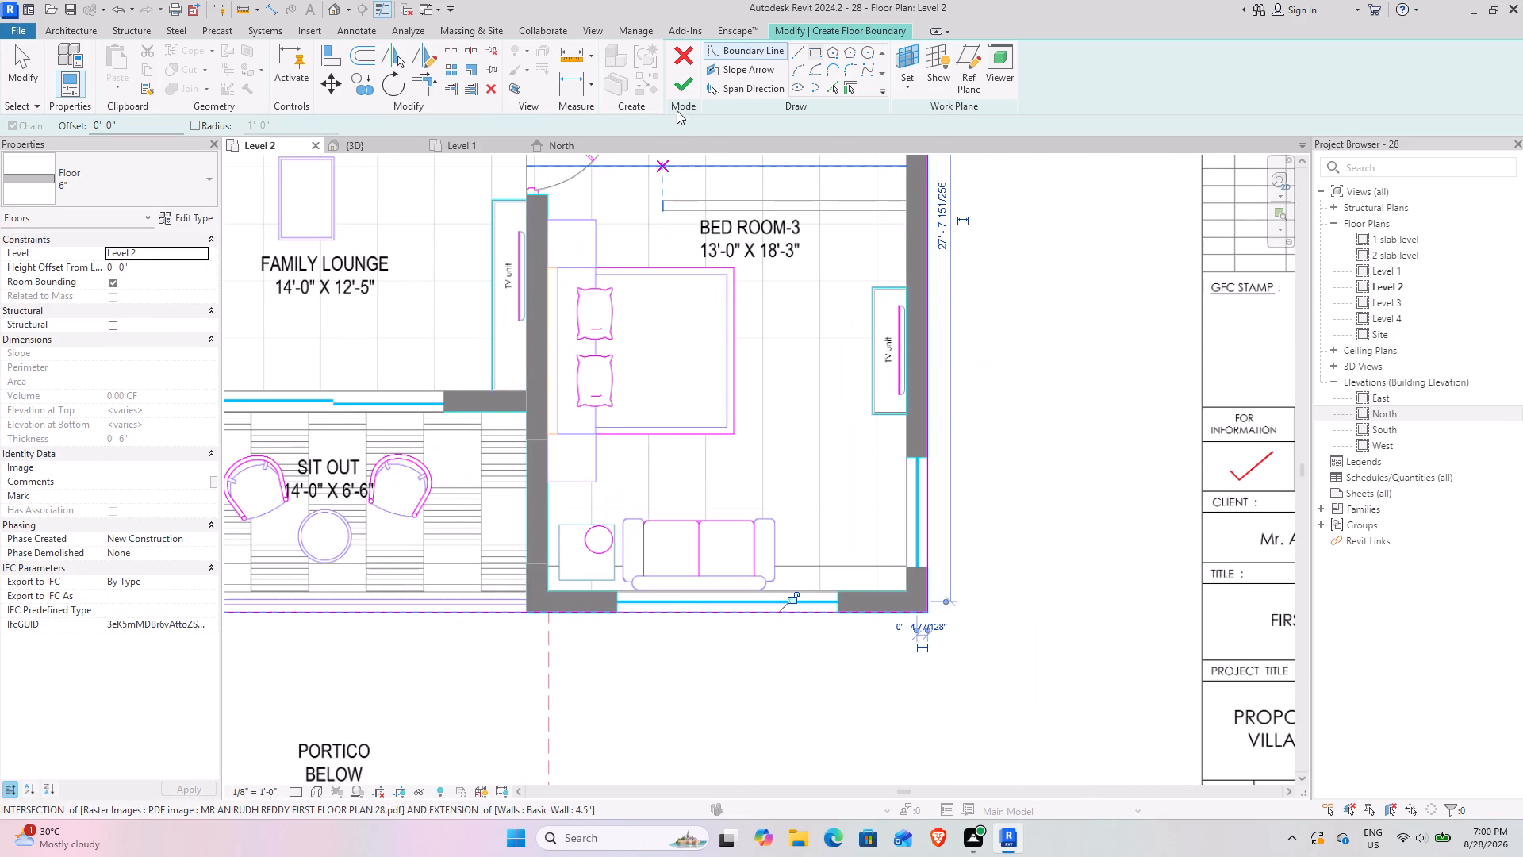
{"action": "left_click", "coordinate": [686, 92]}
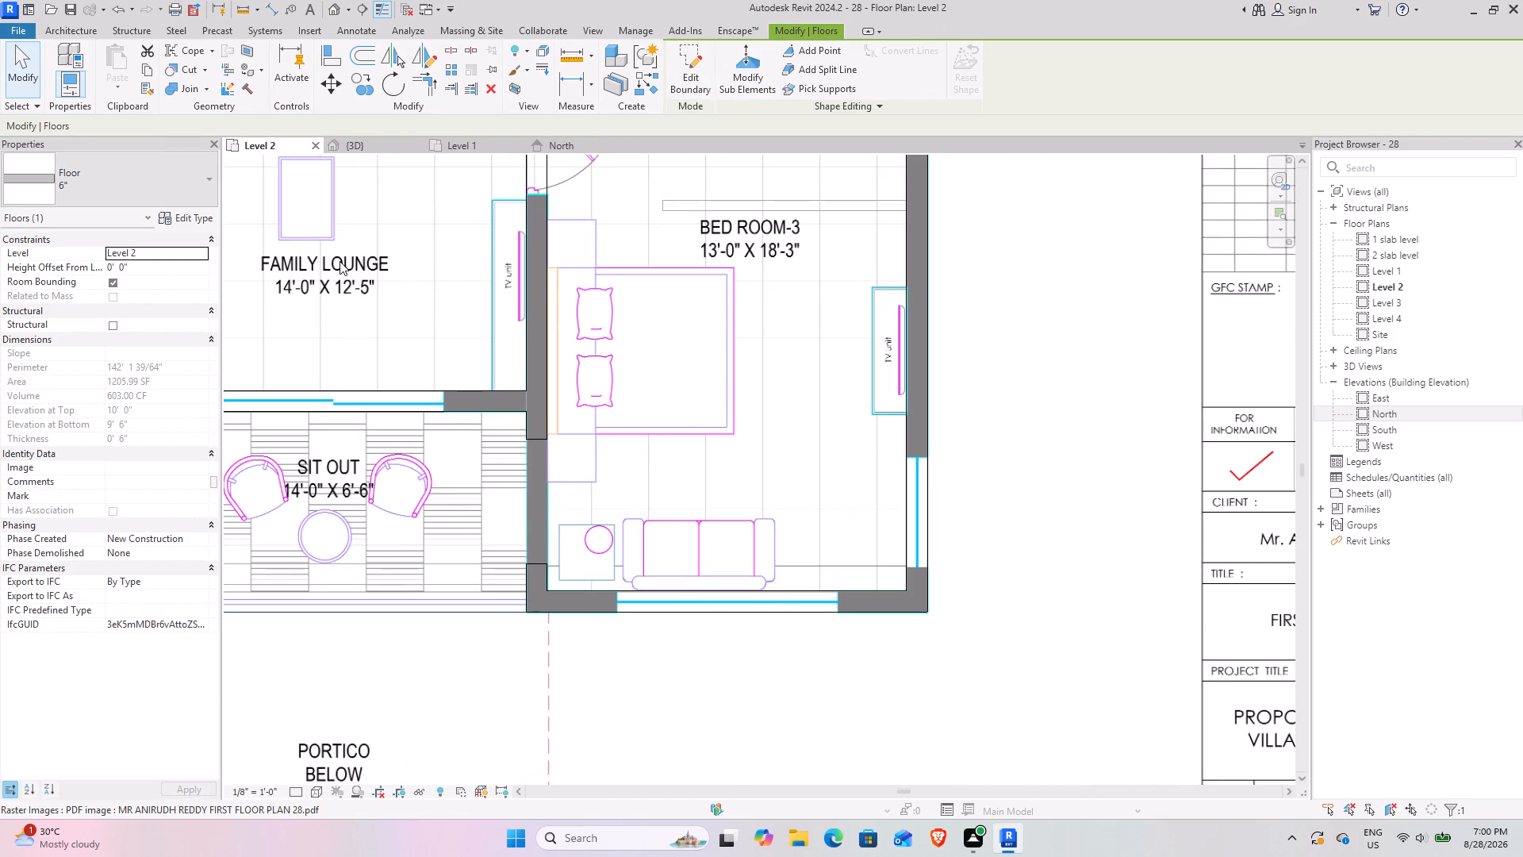
Check the new Level 2 floor in the 3D view and its edges against the walls and levels in the North elevation.
{"action": "scroll", "coordinate": [420, 311], "scroll_direction": "down", "scroll_amount": 3}
{"action": "left_click", "coordinate": [371, 141]}
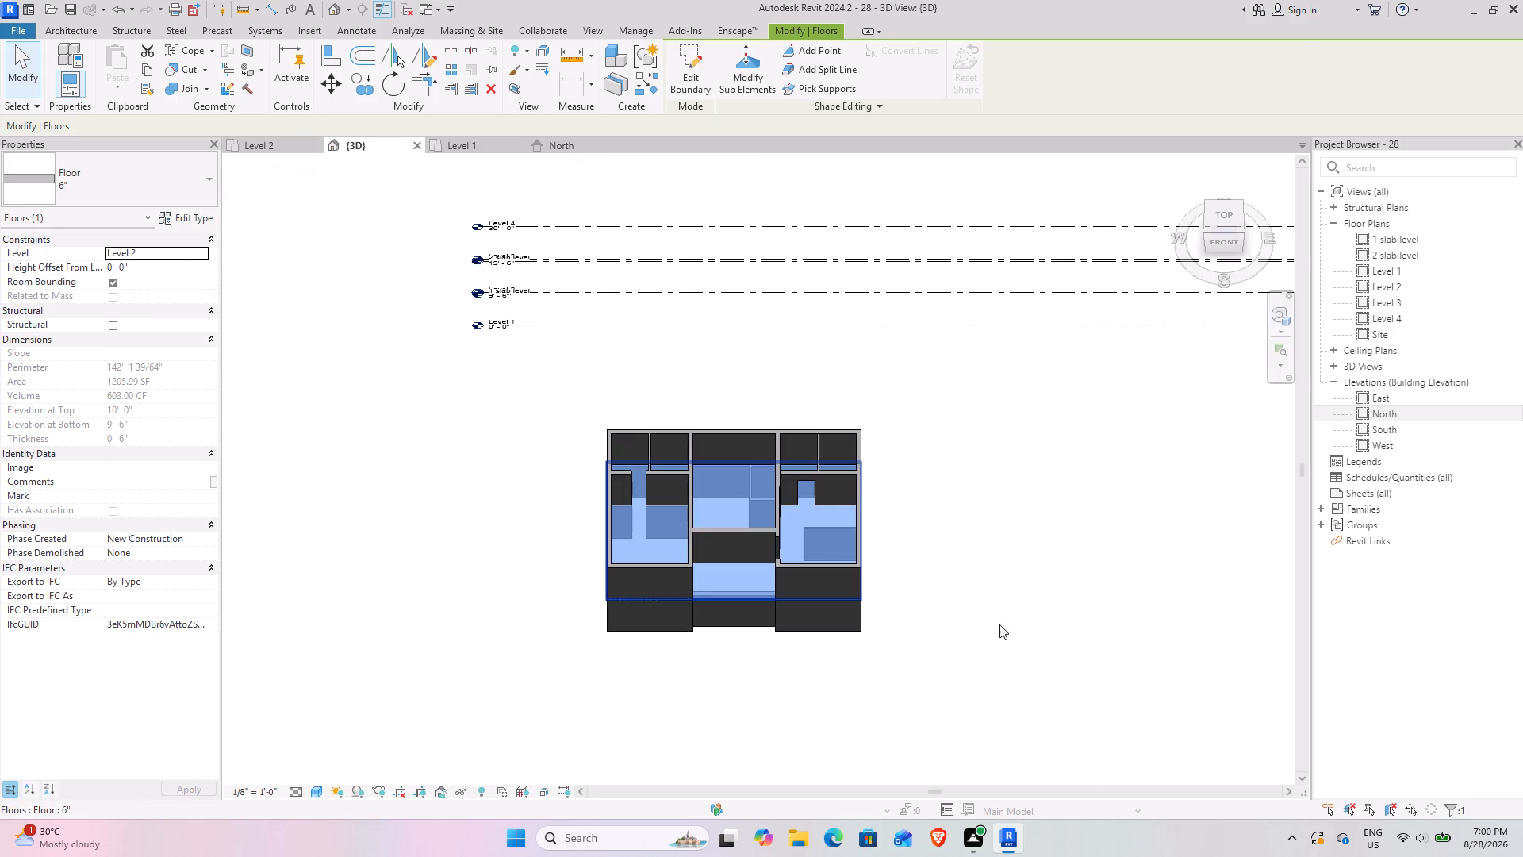
{"action": "left_click", "coordinate": [1000, 624]}
{"action": "left_click", "coordinate": [585, 150]}
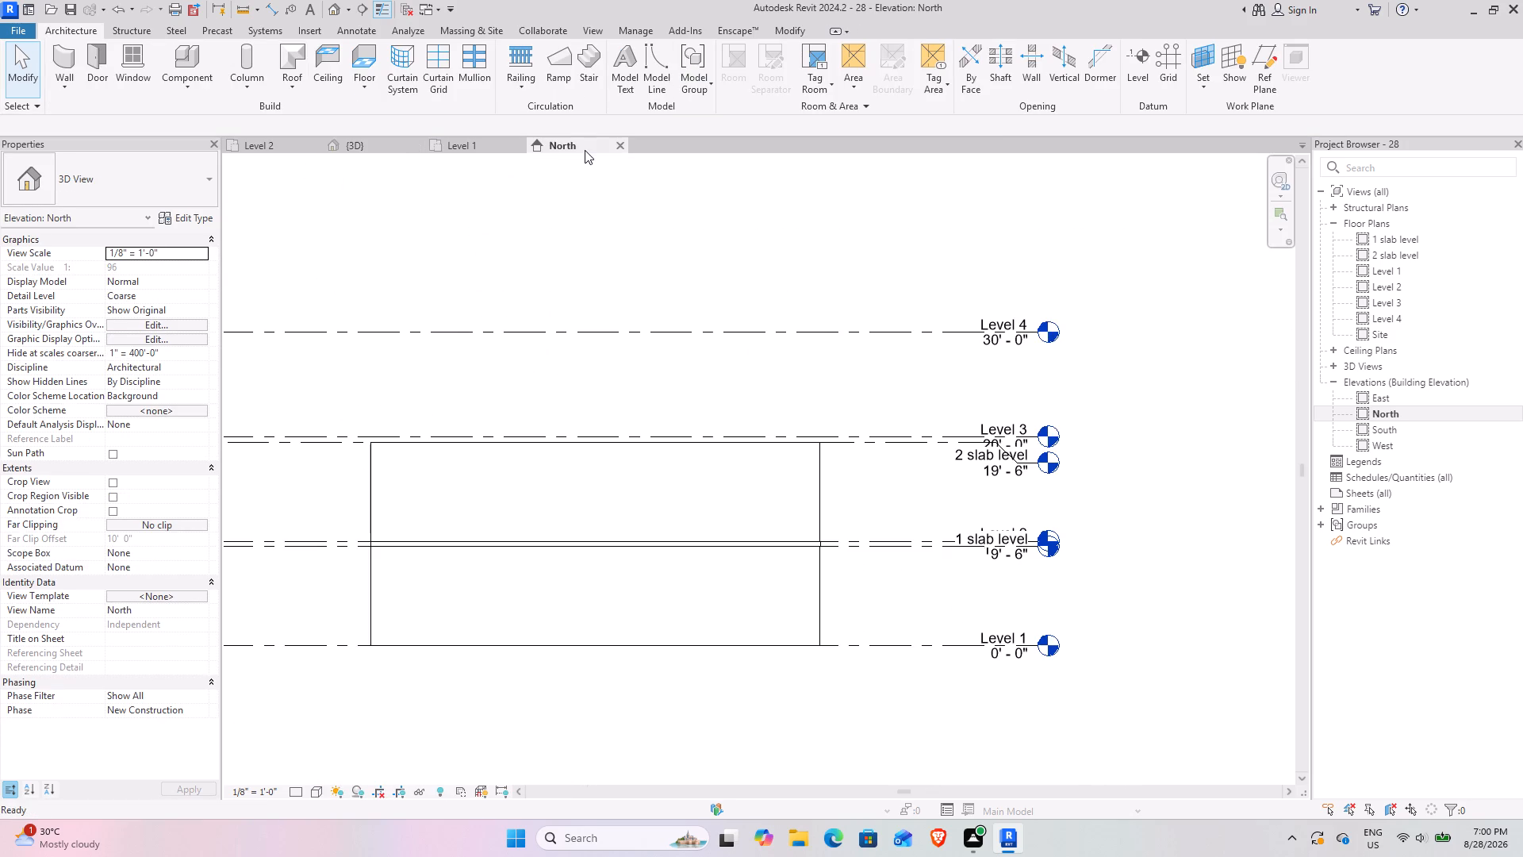
{"action": "scroll", "coordinate": [850, 515], "scroll_direction": "up", "scroll_amount": 15}
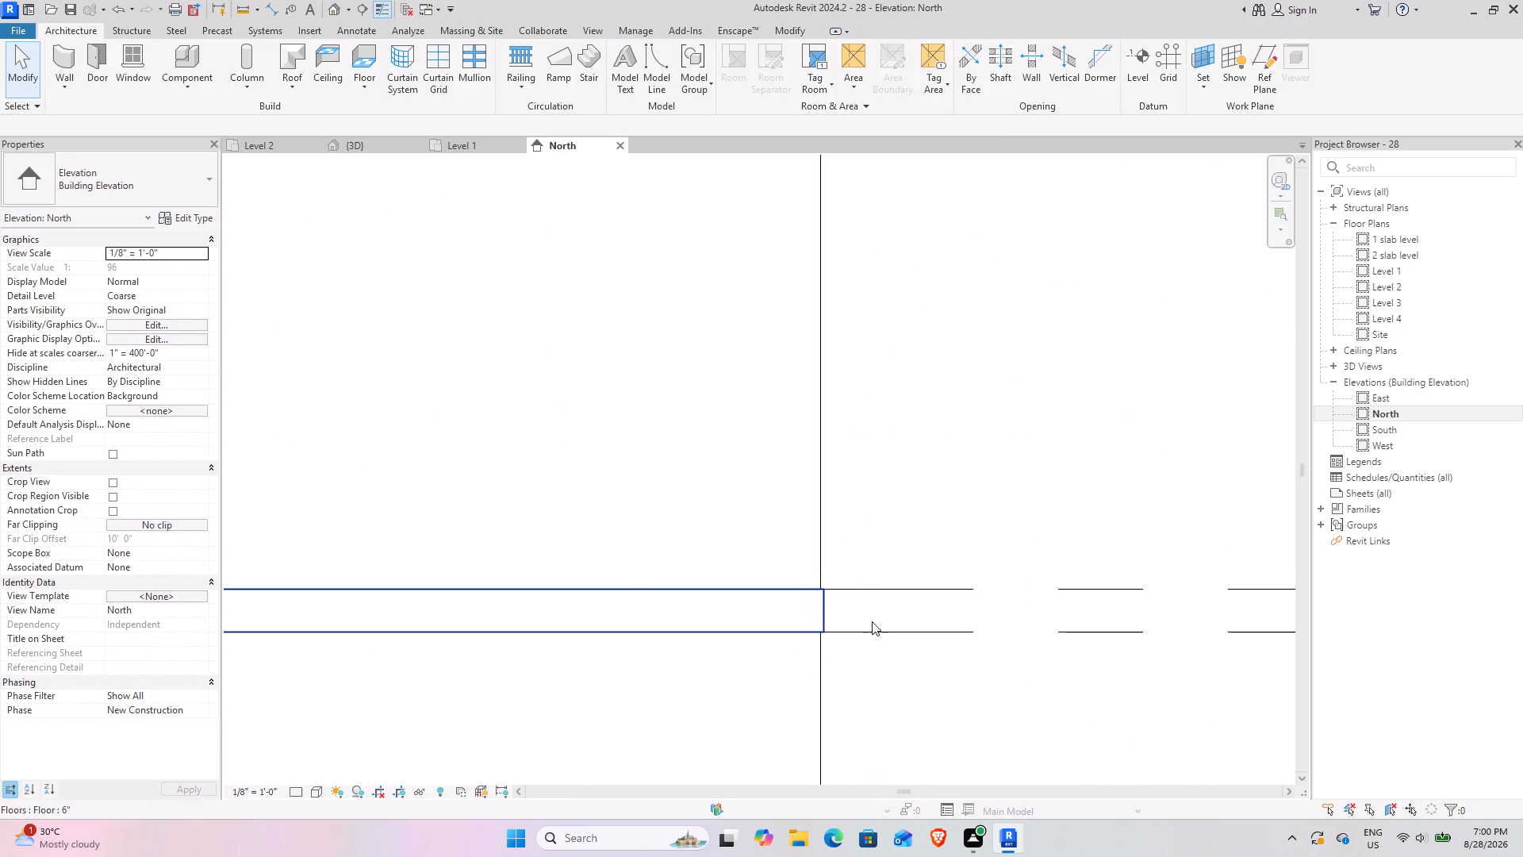
{"action": "scroll", "coordinate": [856, 576], "scroll_direction": "down", "scroll_amount": 9}
{"action": "middle_click_drag", "start_coordinate": [713, 615], "coordinate": [1076, 590]}
{"action": "middle_click_drag", "start_coordinate": [689, 497], "coordinate": [1068, 485]}
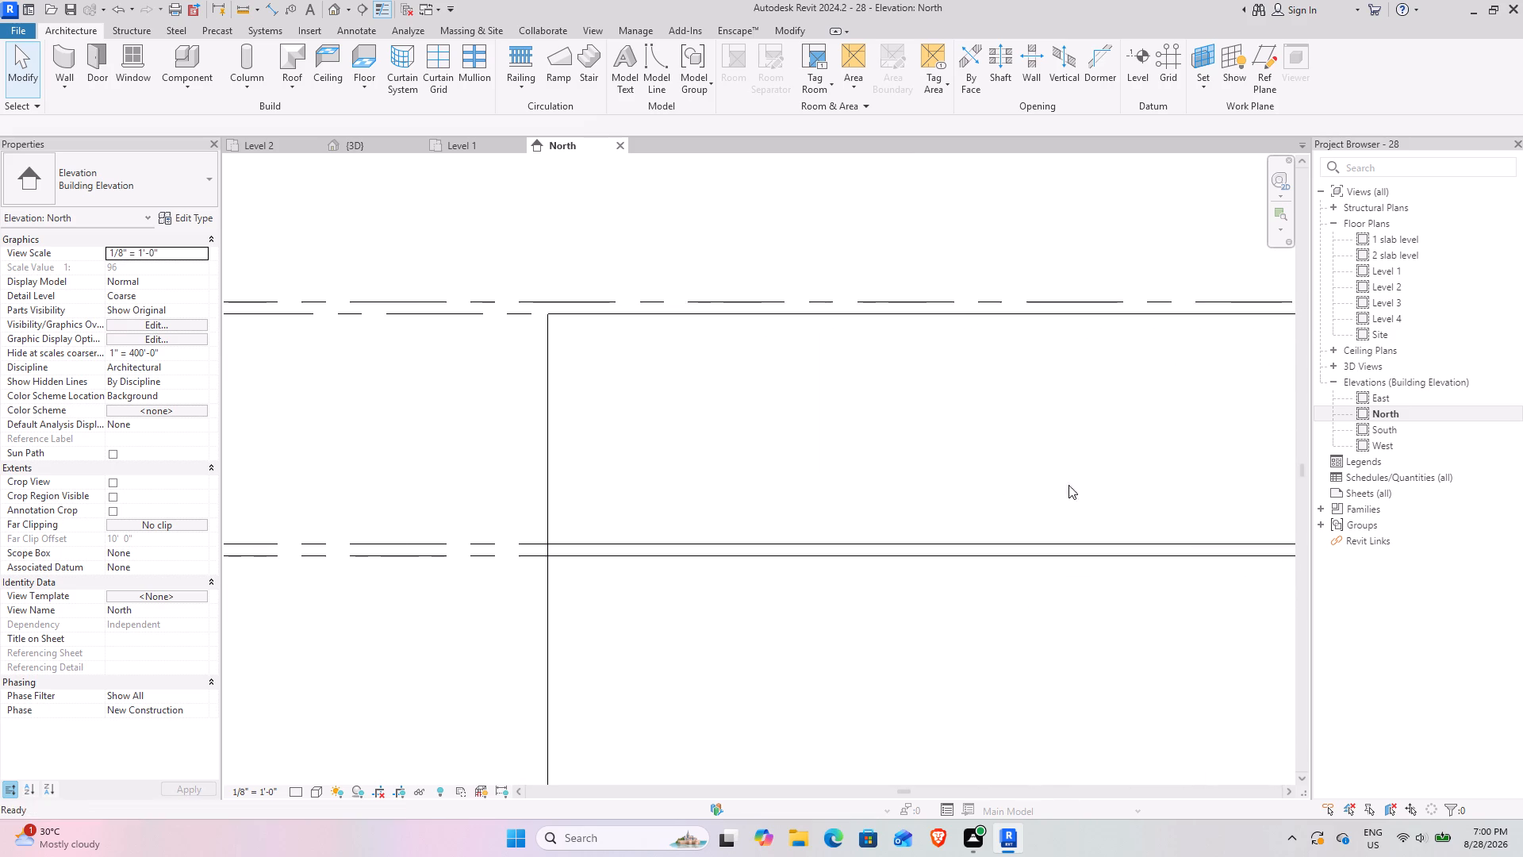
Examine the two-storey model with the new floor slab from several sides in the 3D view.
{"action": "left_click", "coordinate": [350, 140]}
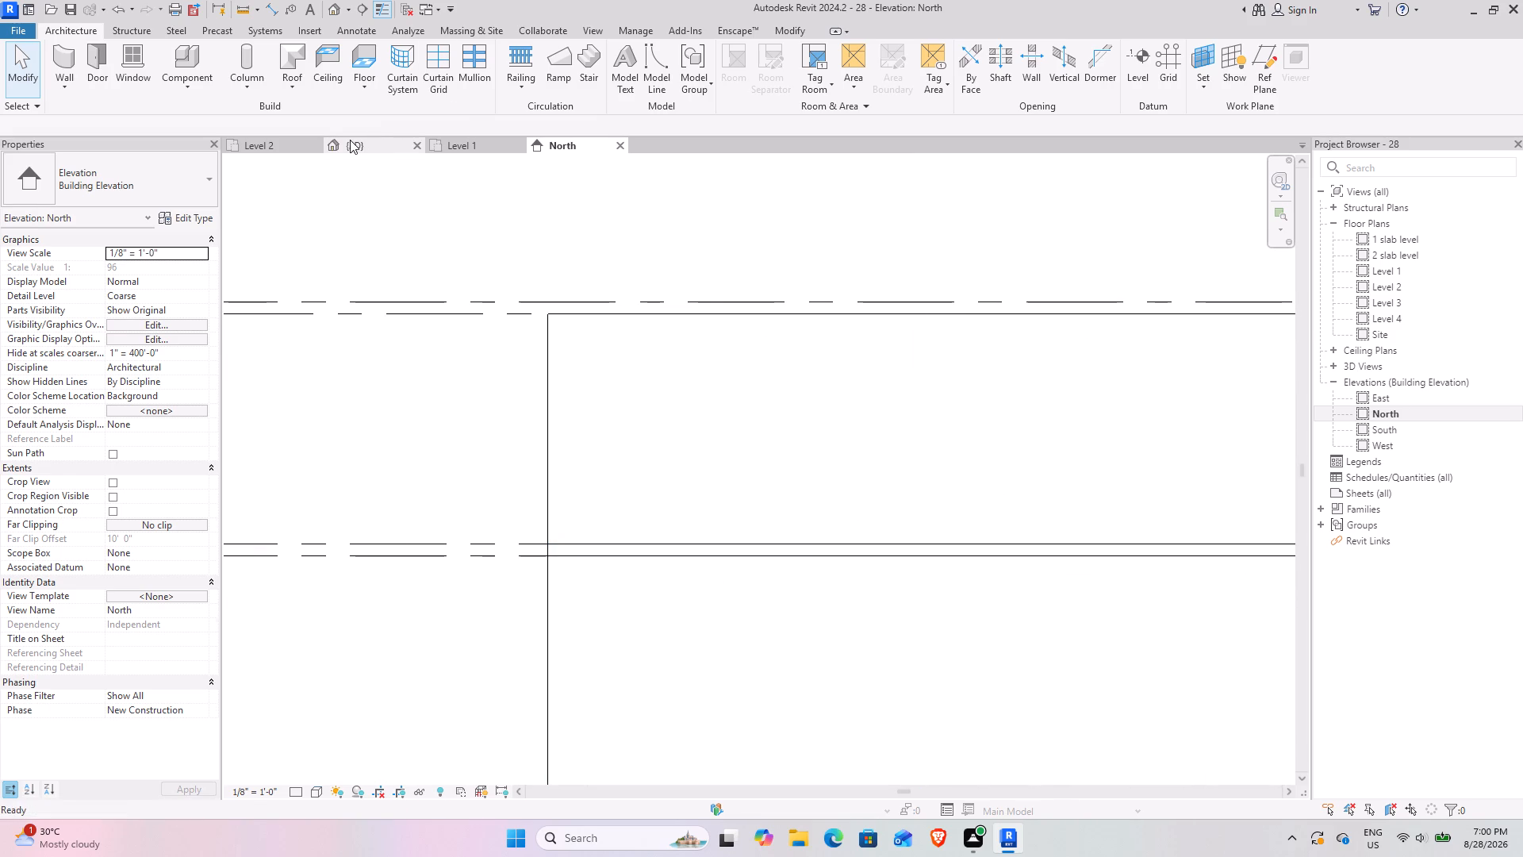
{"action": "middle_click_drag", "start_coordinate": [822, 578], "coordinate": [680, 347], "text": "shift"}
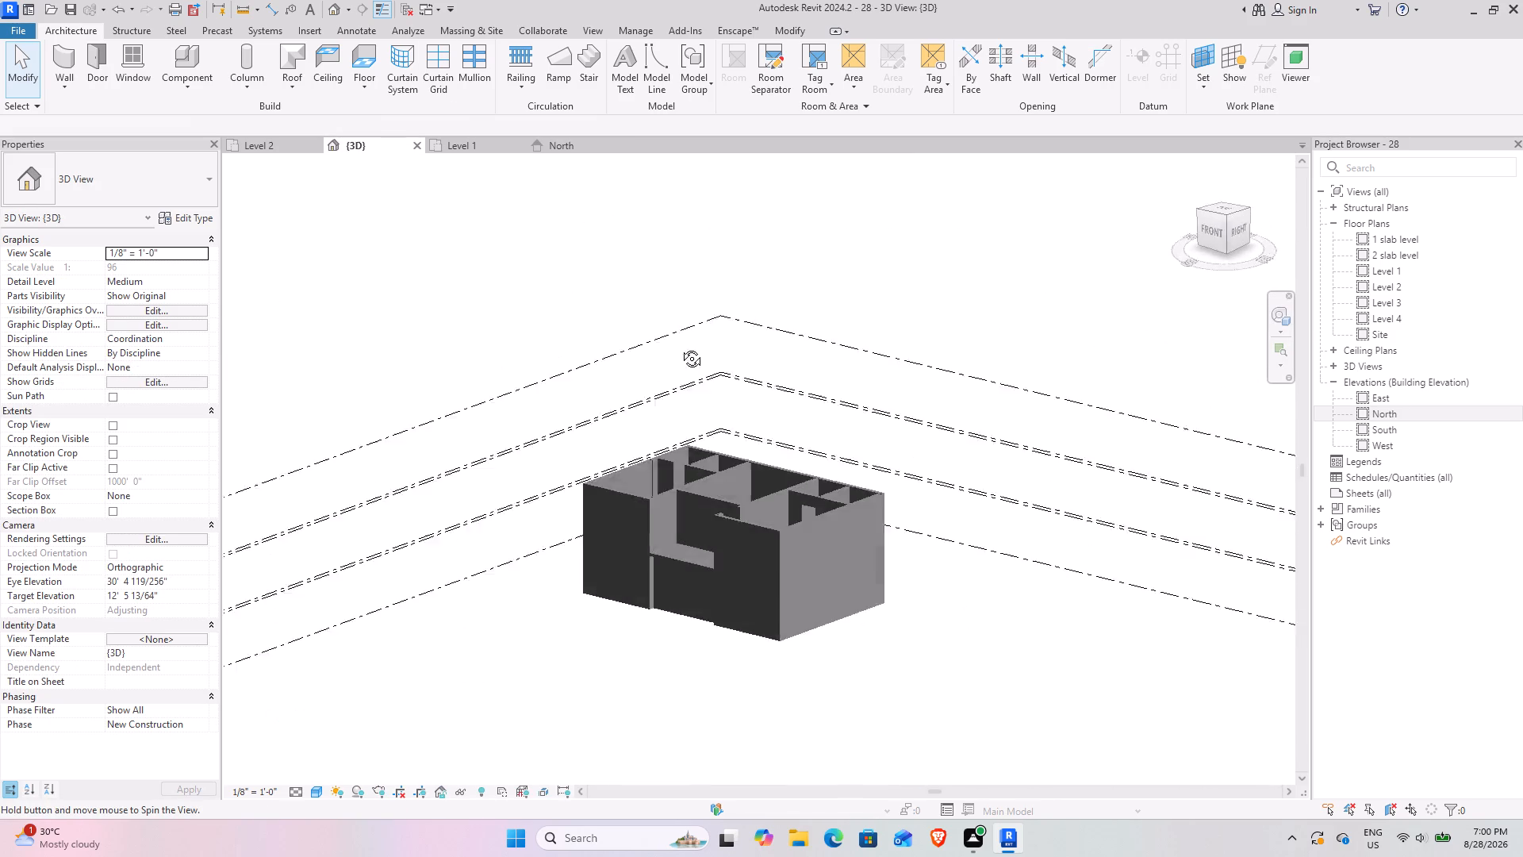
{"action": "middle_click_drag", "start_coordinate": [680, 347], "coordinate": [671, 428], "text": "shift"}
{"action": "scroll", "coordinate": [719, 629], "scroll_direction": "up", "scroll_amount": 6}
{"action": "middle_click_drag", "start_coordinate": [609, 578], "coordinate": [738, 409], "text": "shift"}
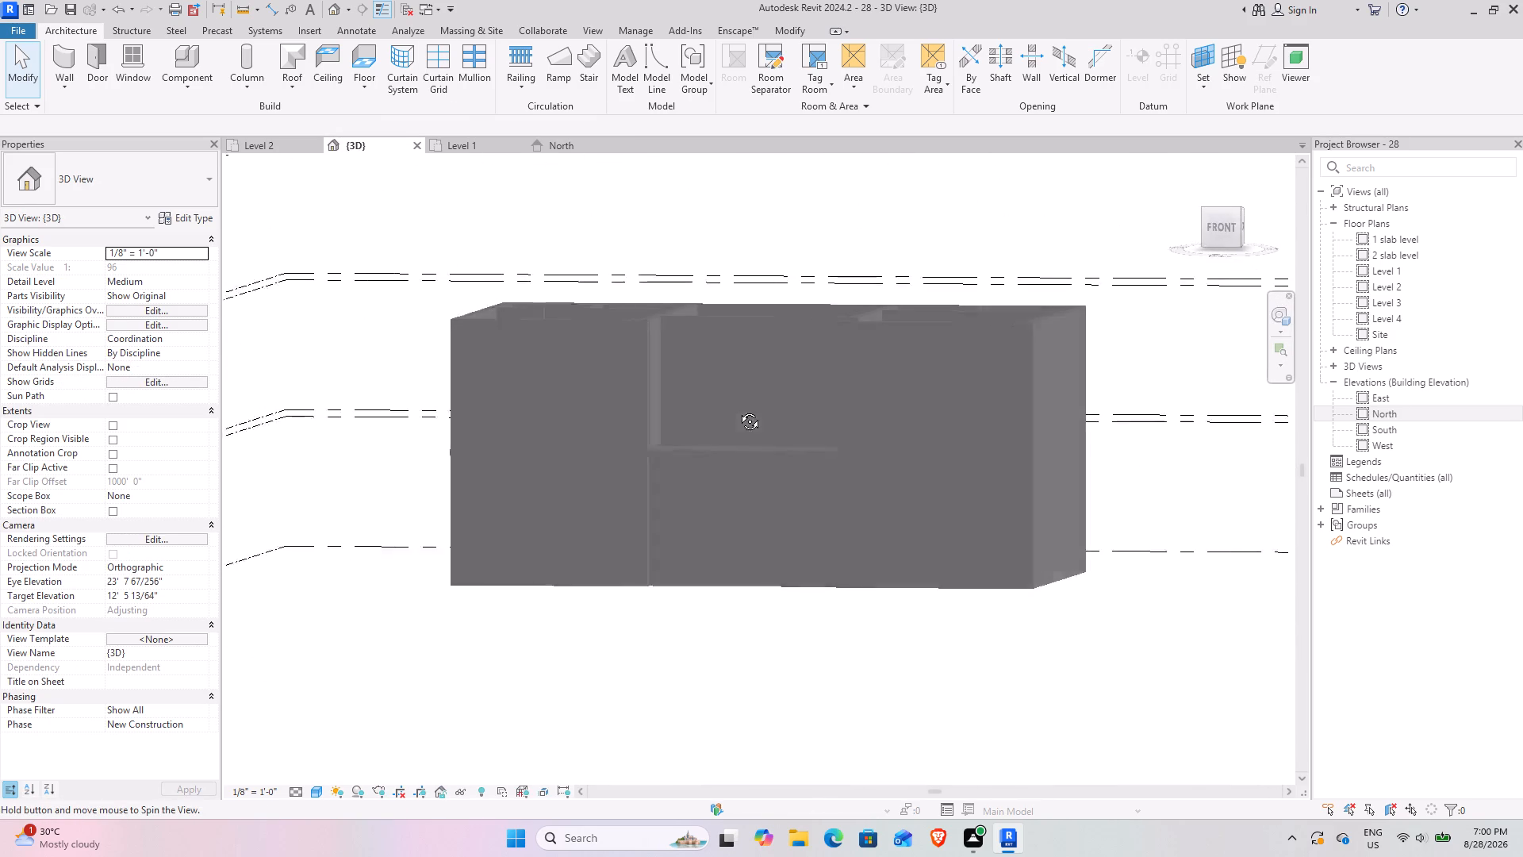
{"action": "middle_click_drag", "start_coordinate": [738, 409], "coordinate": [657, 541], "text": "shift"}
{"action": "scroll", "coordinate": [617, 518], "scroll_direction": "down", "scroll_amount": 4}
{"action": "middle_click_drag", "start_coordinate": [656, 508], "coordinate": [670, 517], "text": "shift"}
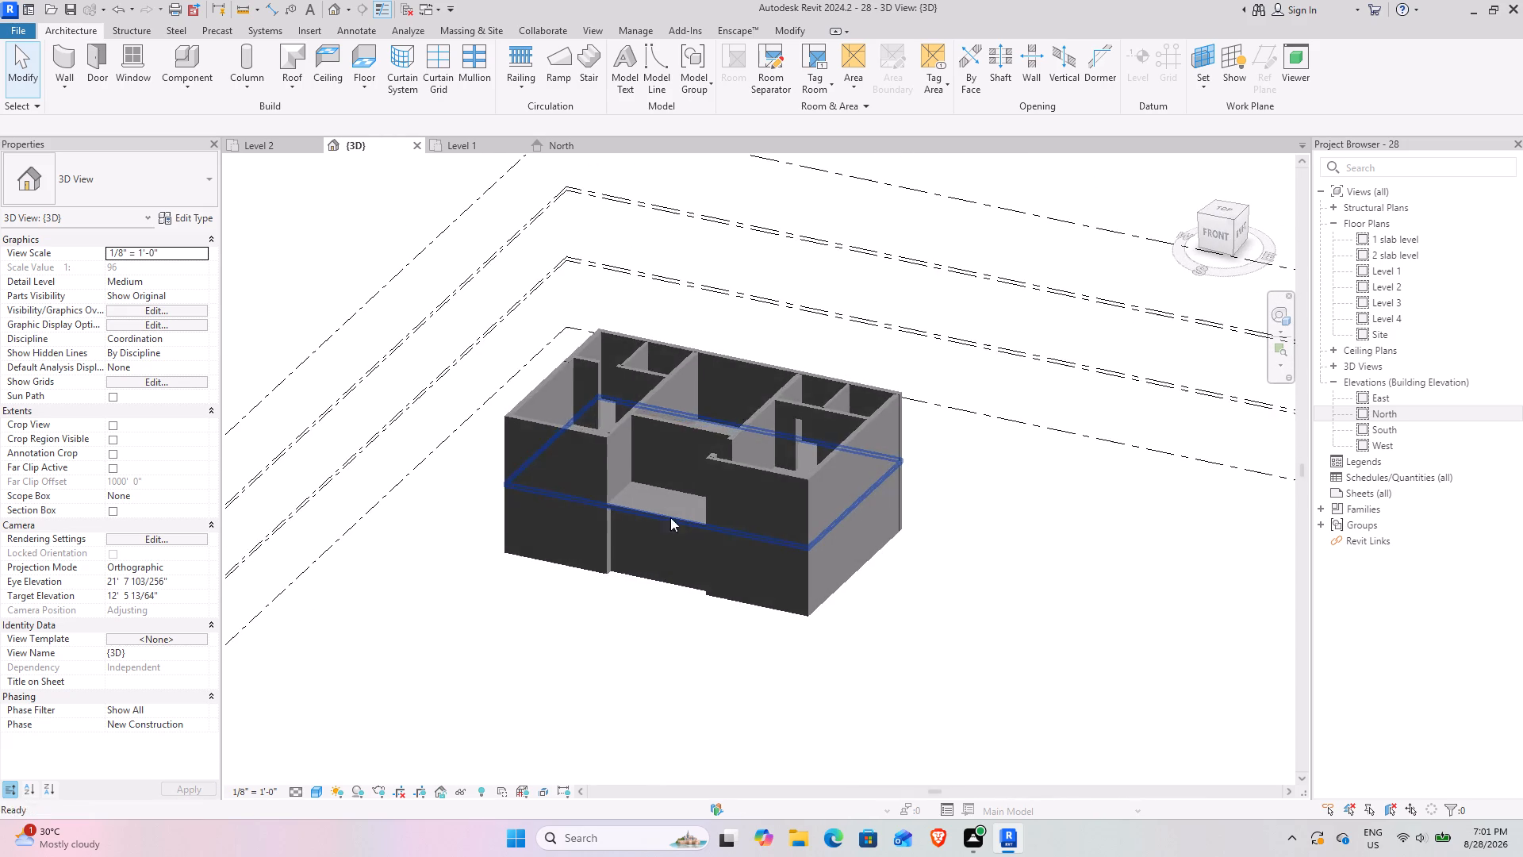
Open the Level 3 floor plan, and review the Level 2 layout and the kitchen, storage and dining areas on Level 1.
{"action": "double_click", "coordinate": [1404, 300]}
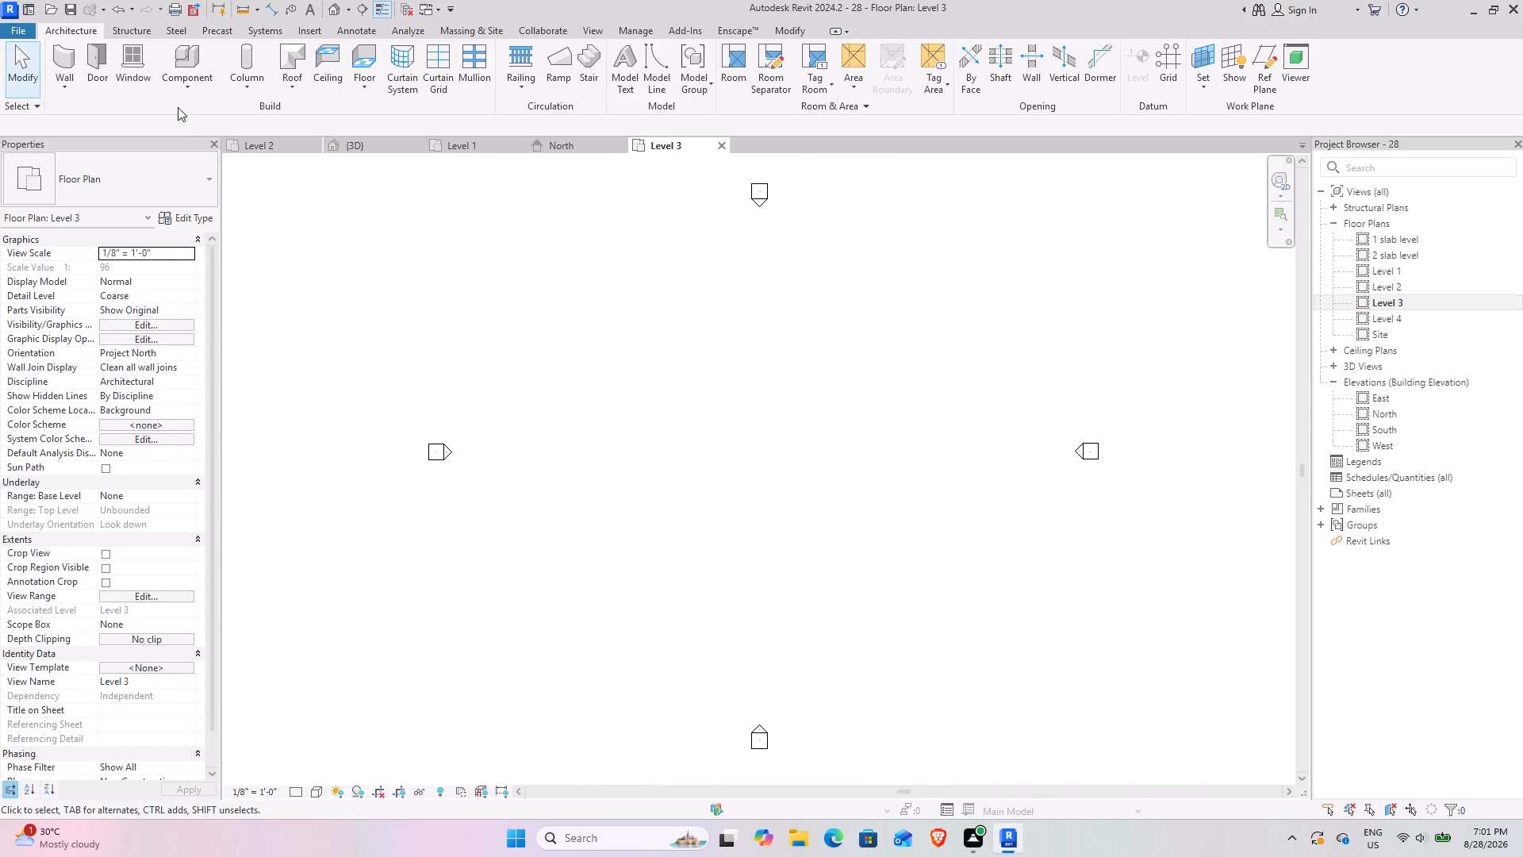
{"action": "left_click", "coordinate": [274, 140]}
{"action": "scroll", "coordinate": [472, 423], "scroll_direction": "down", "scroll_amount": 3}
{"action": "middle_click_drag", "start_coordinate": [475, 425], "coordinate": [628, 521]}
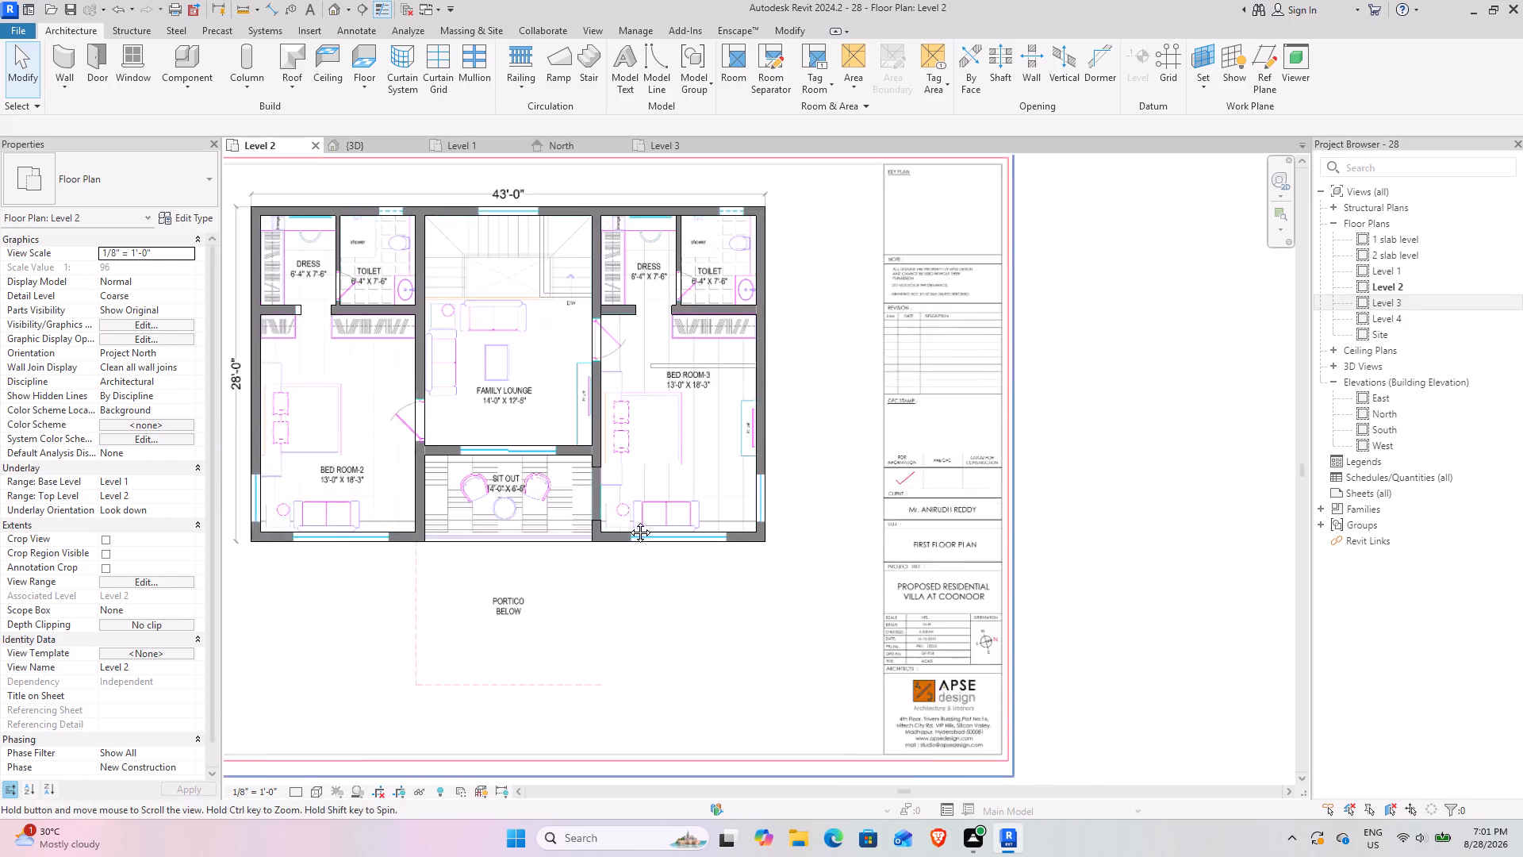
{"action": "middle_click_drag", "start_coordinate": [628, 521], "coordinate": [669, 562]}
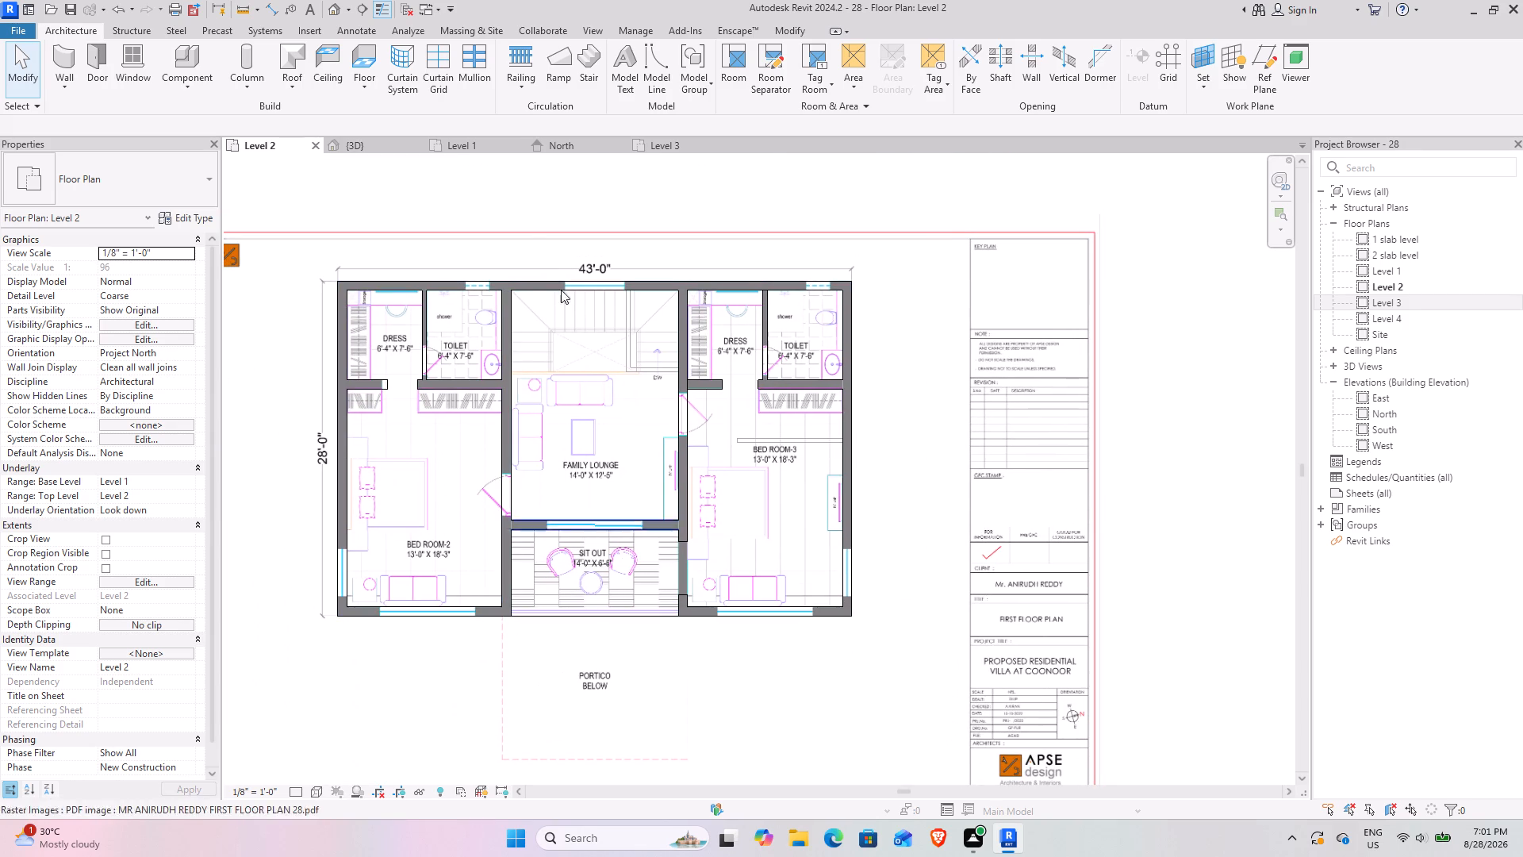
{"action": "left_click", "coordinate": [458, 151]}
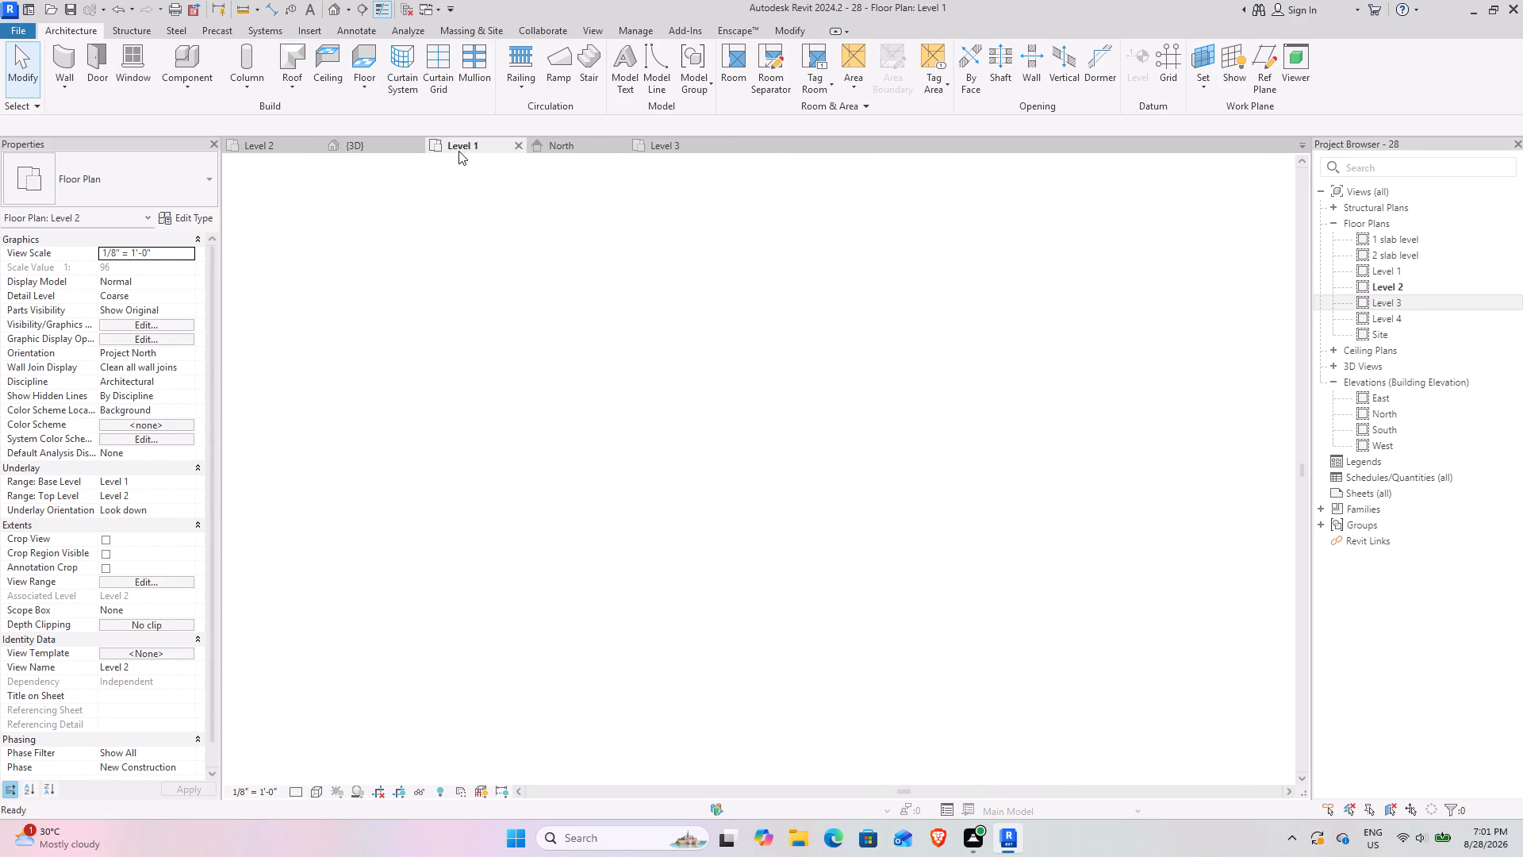
{"action": "middle_click_drag", "start_coordinate": [692, 529], "coordinate": [547, 413]}
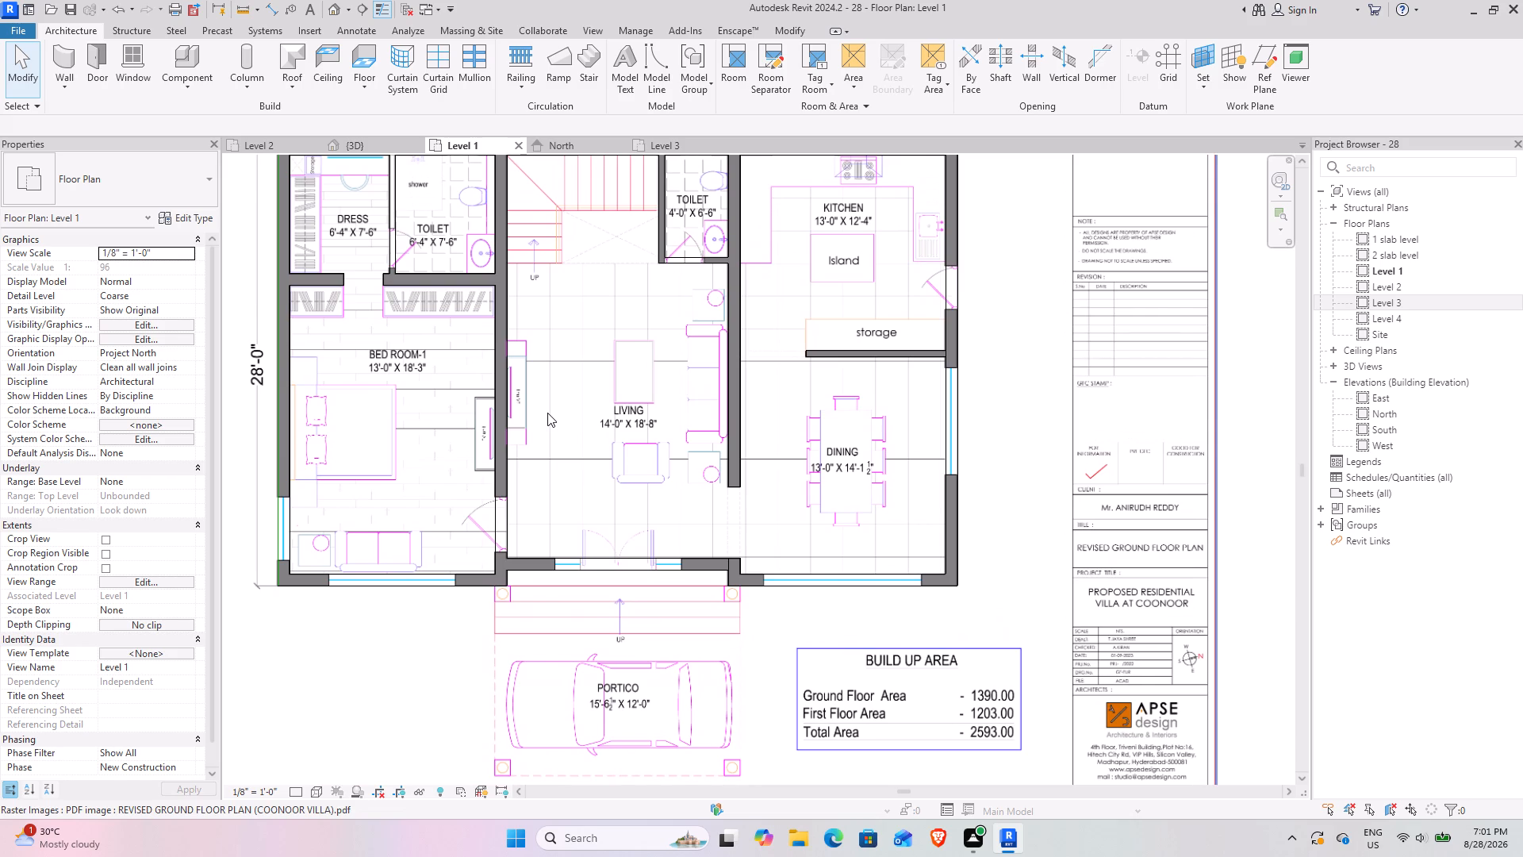
{"action": "scroll", "coordinate": [805, 249], "scroll_direction": "up", "scroll_amount": 7}
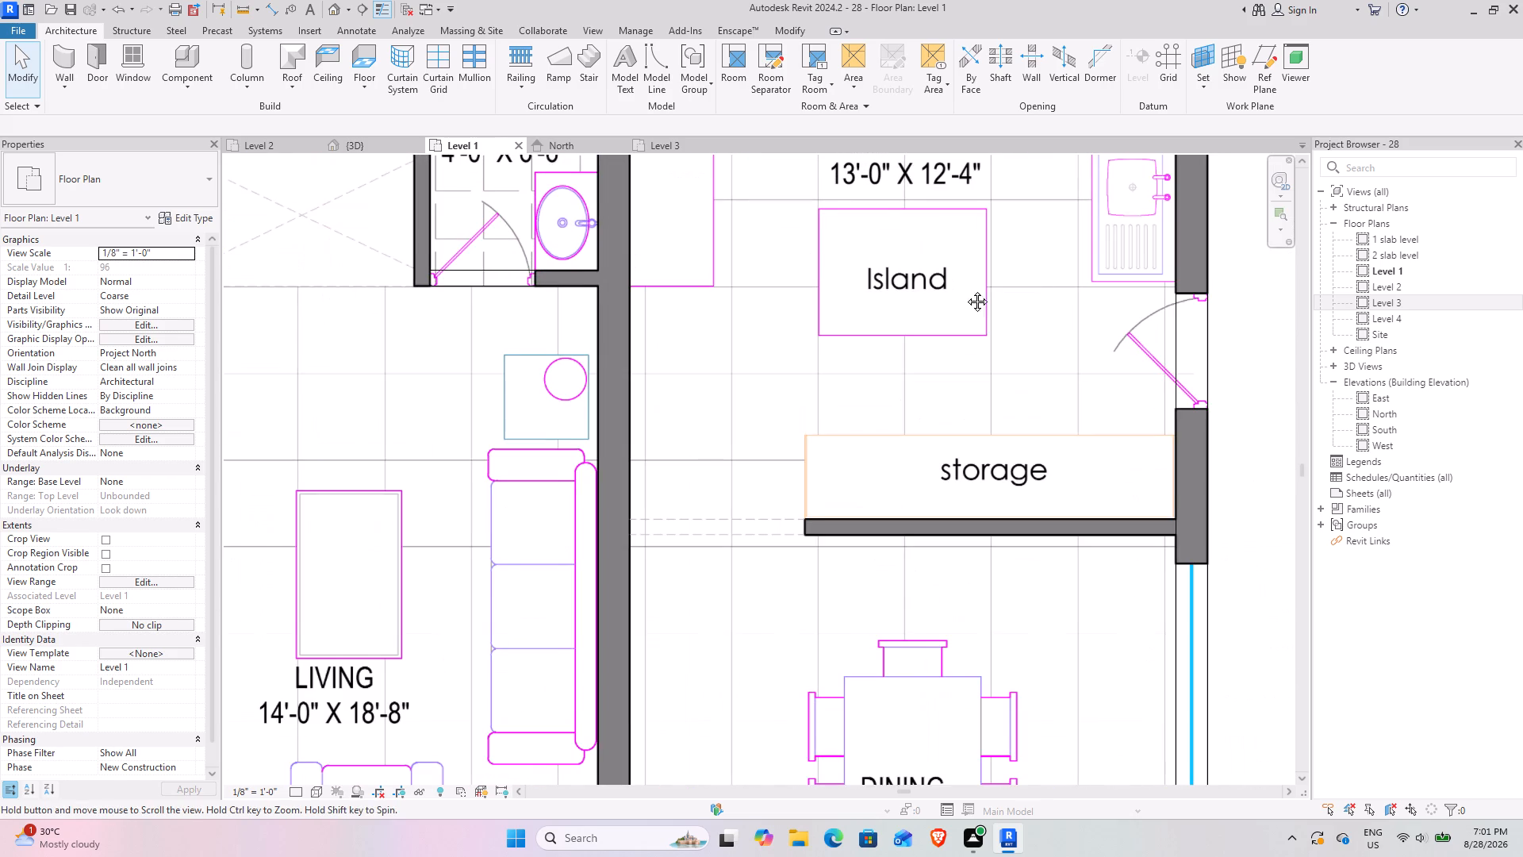
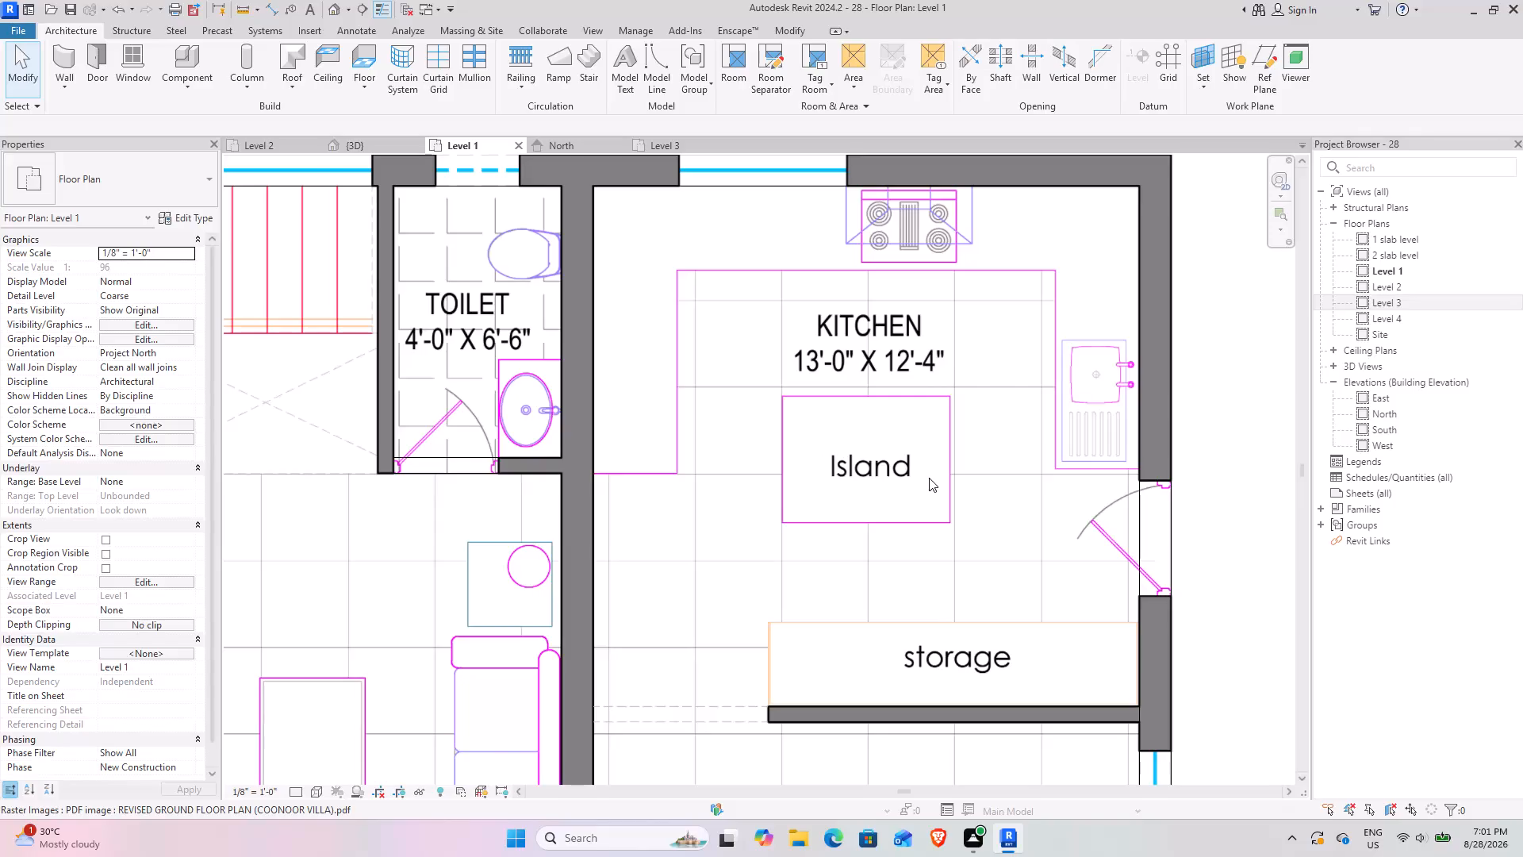
Measure the width of the Bed Room-1 door opening beside the living room on the Level 1 plan.
{"action": "scroll", "coordinate": [642, 517], "scroll_direction": "down", "scroll_amount": 9}
{"action": "middle_click_drag", "start_coordinate": [501, 568], "coordinate": [692, 371]}
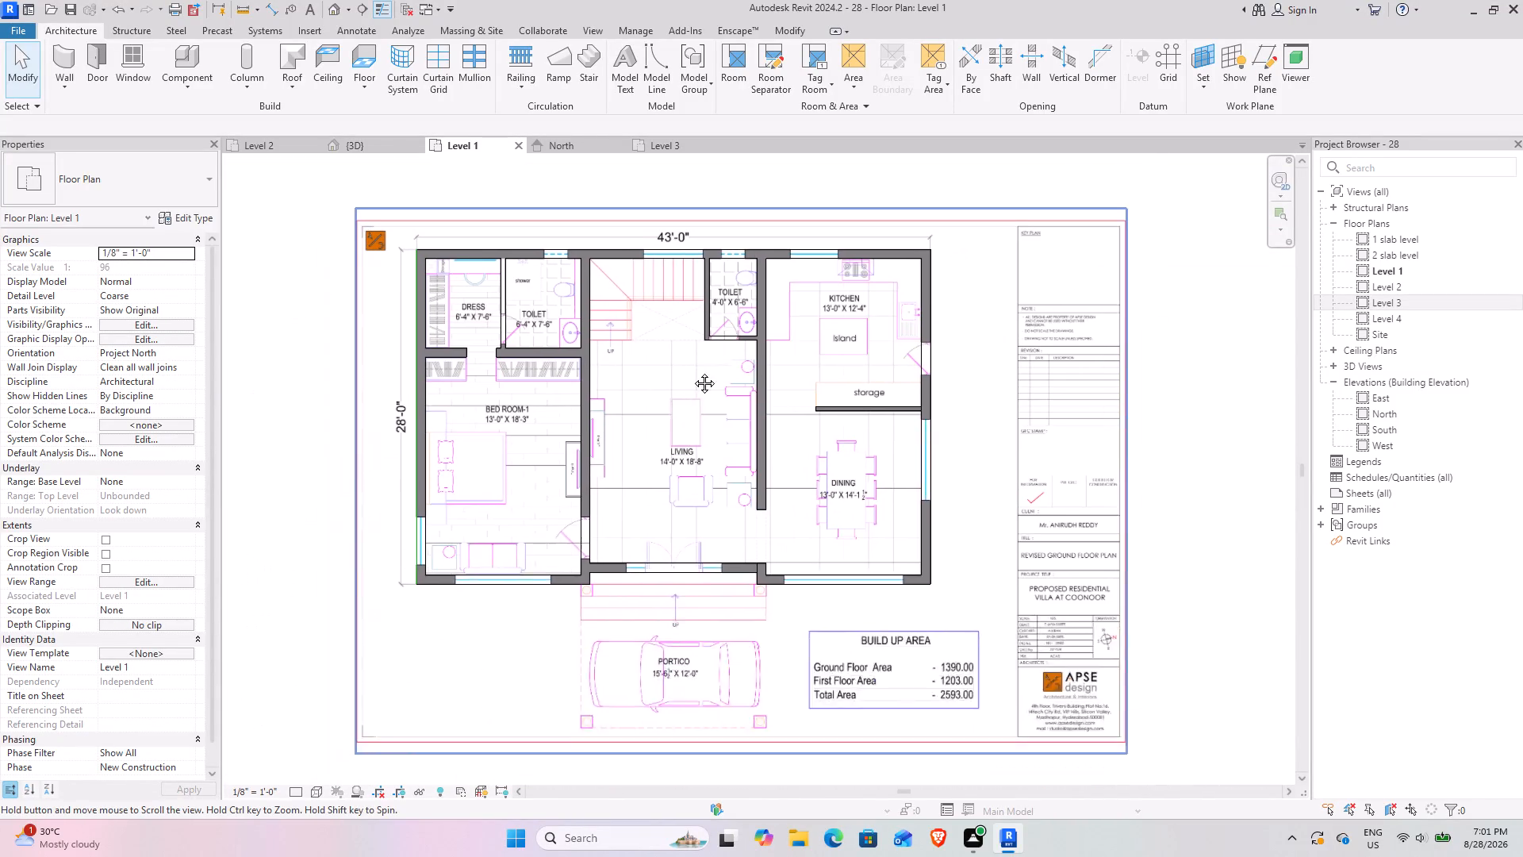
{"action": "middle_click_drag", "start_coordinate": [692, 371], "coordinate": [714, 355]}
{"action": "scroll", "coordinate": [554, 464], "scroll_direction": "up", "scroll_amount": 4}
{"action": "middle_click_drag", "start_coordinate": [796, 357], "coordinate": [685, 406]}
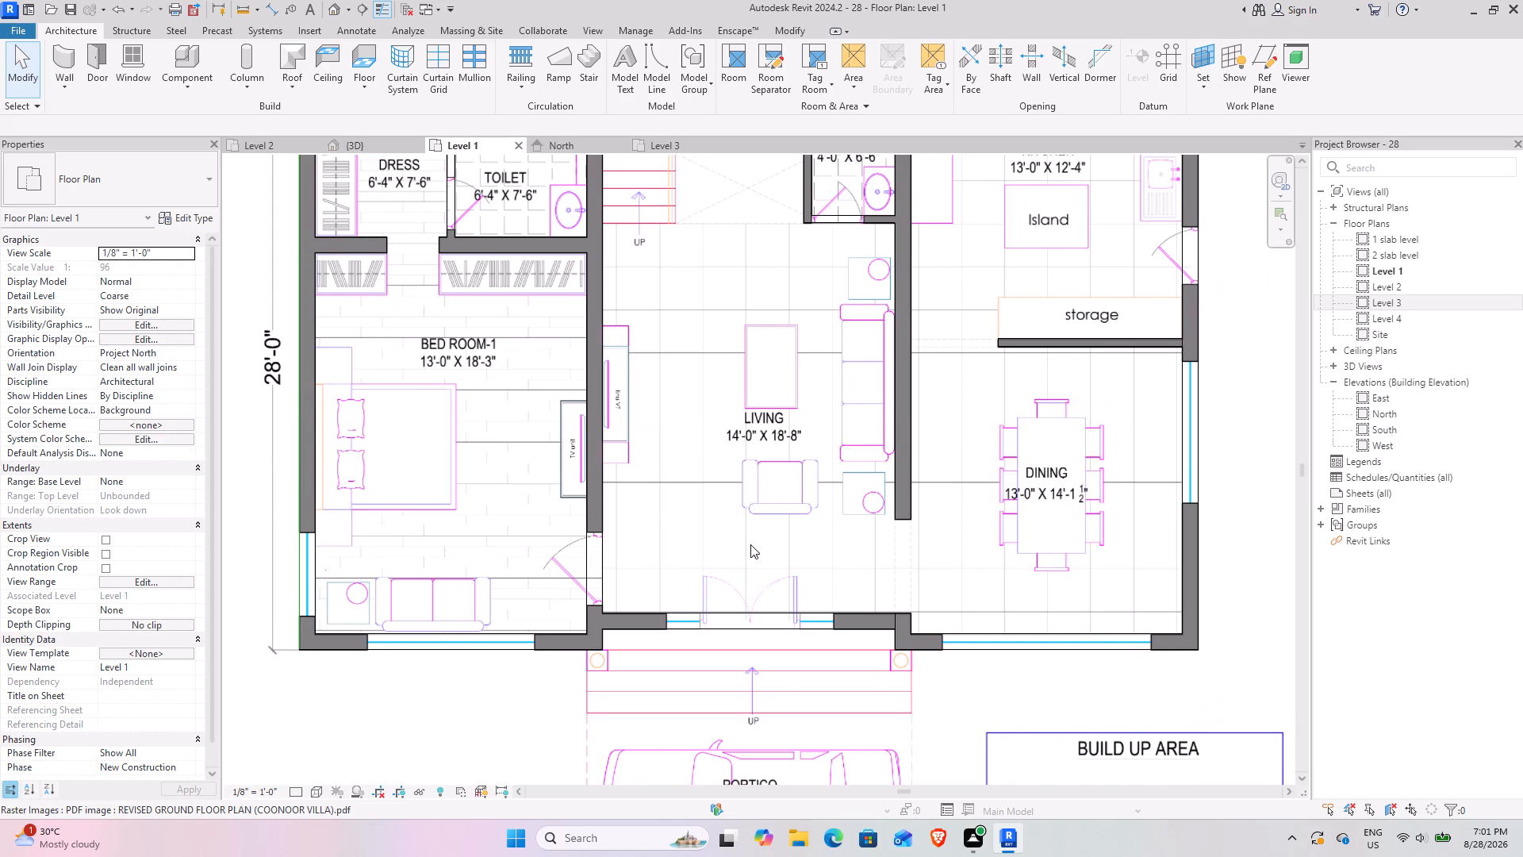
{"action": "middle_click_drag", "start_coordinate": [719, 595], "coordinate": [608, 466]}
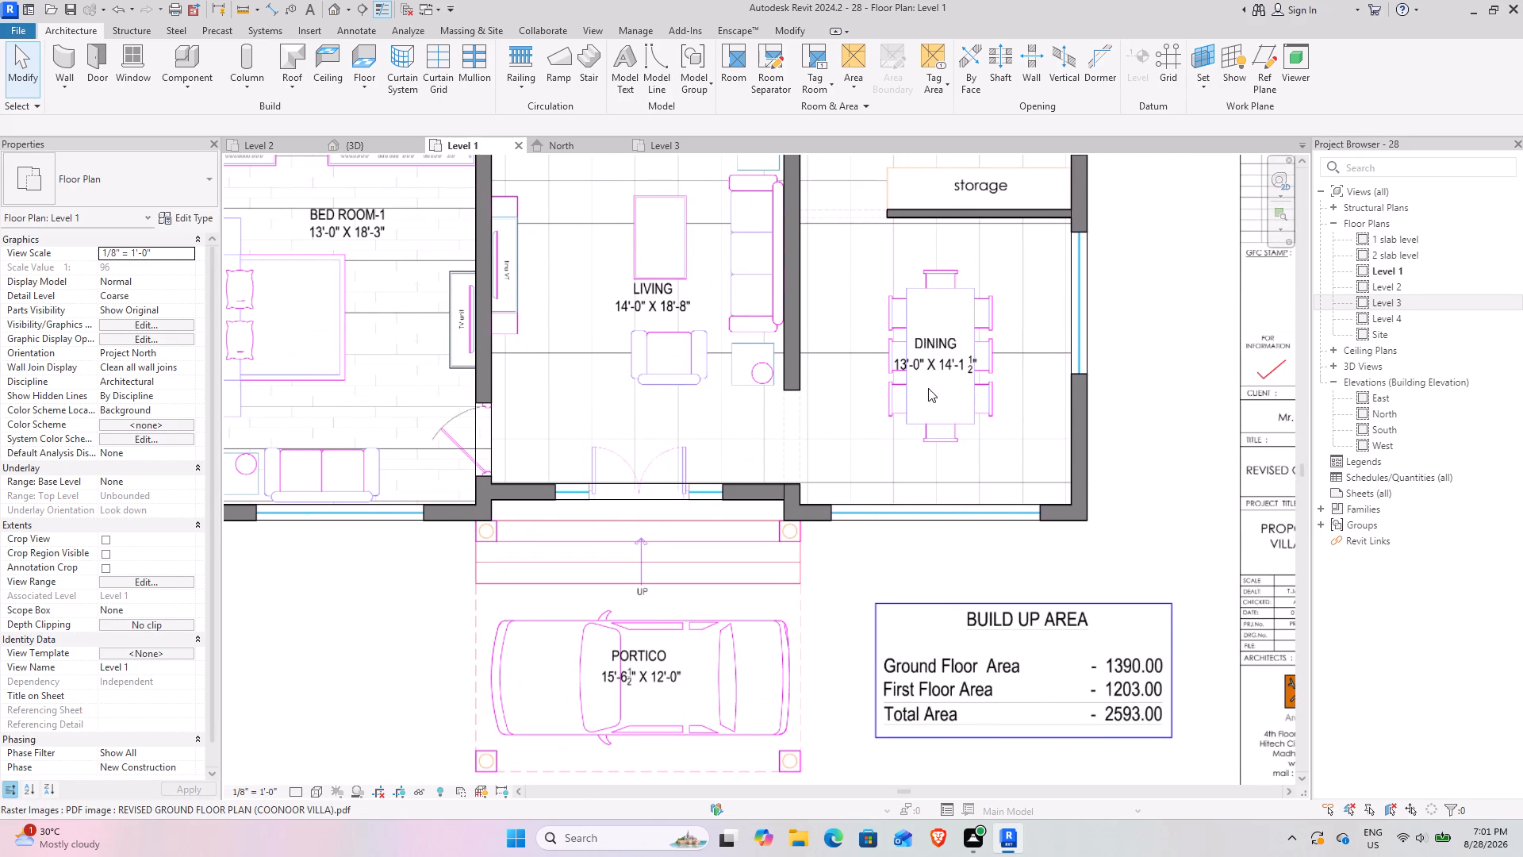
{"action": "scroll", "coordinate": [458, 386], "scroll_direction": "up", "scroll_amount": 9}
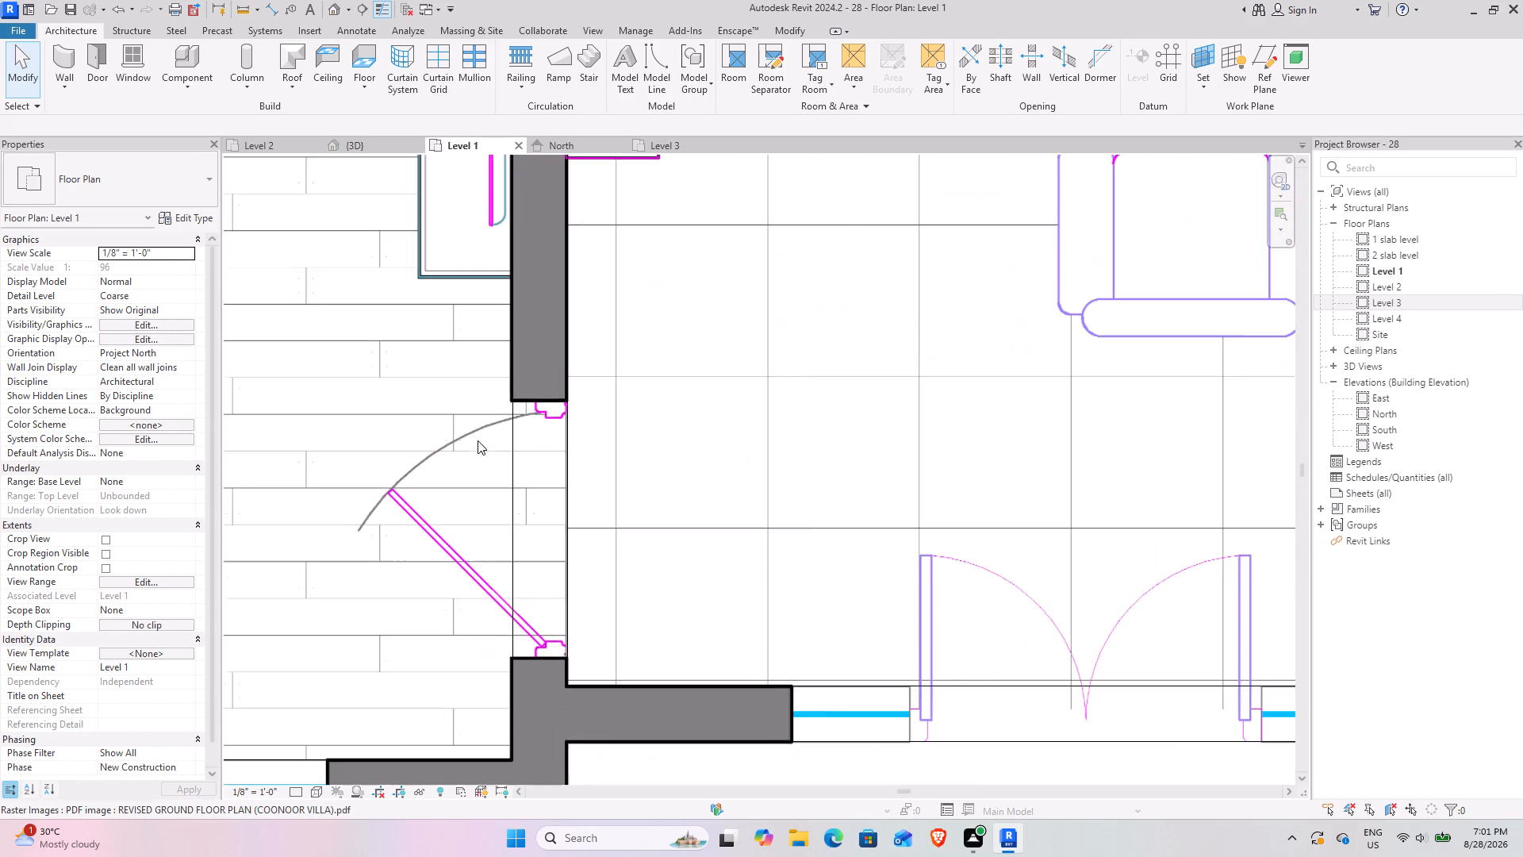
{"action": "scroll", "coordinate": [478, 440], "scroll_direction": "up", "scroll_amount": 1}
{"action": "middle_click_drag", "start_coordinate": [486, 460], "coordinate": [502, 439]}
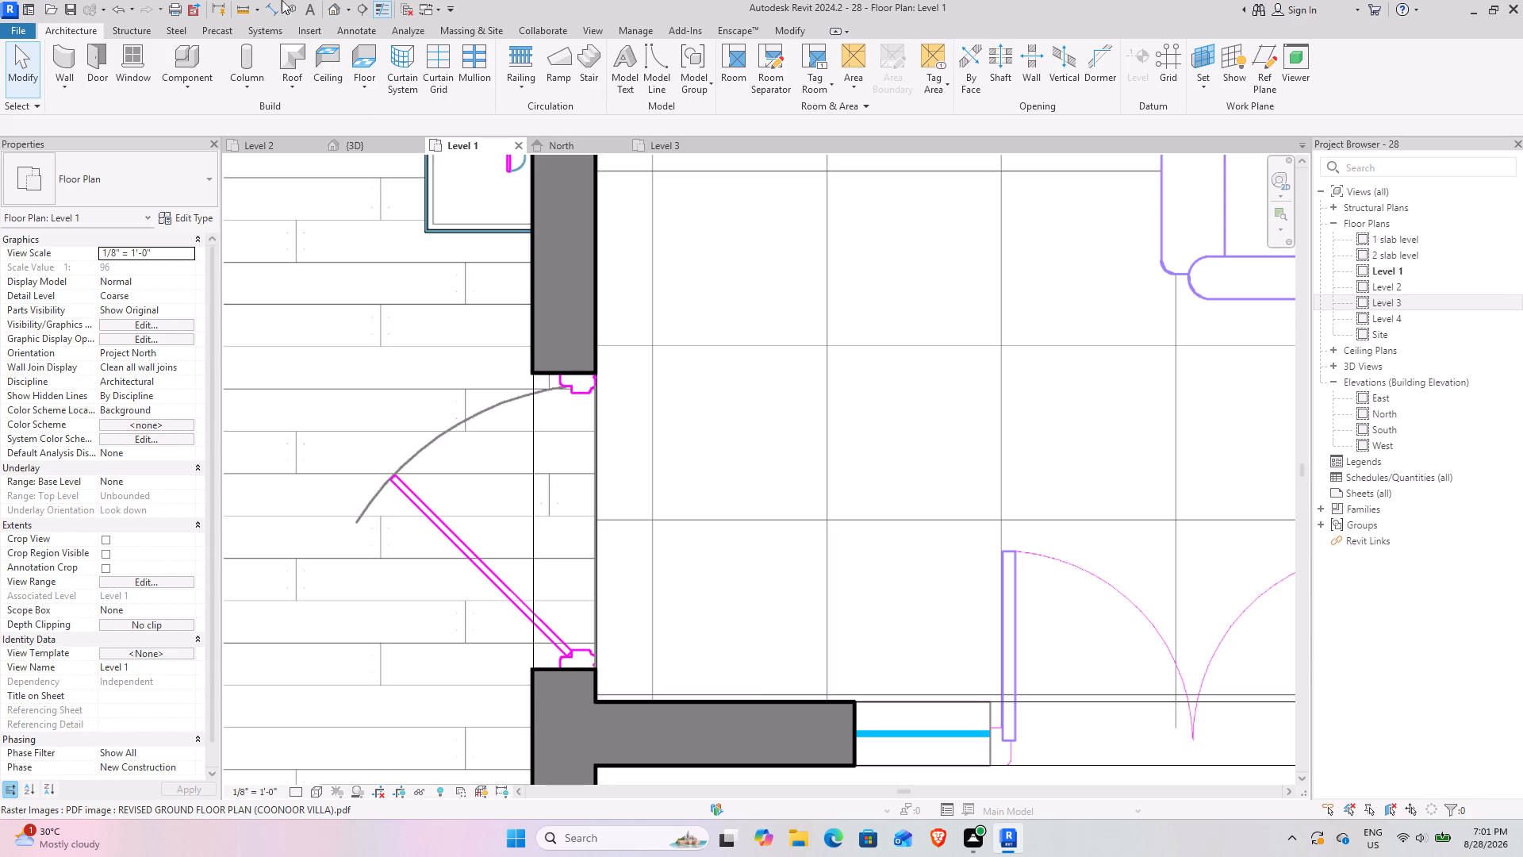
{"action": "left_click", "coordinate": [236, 8]}
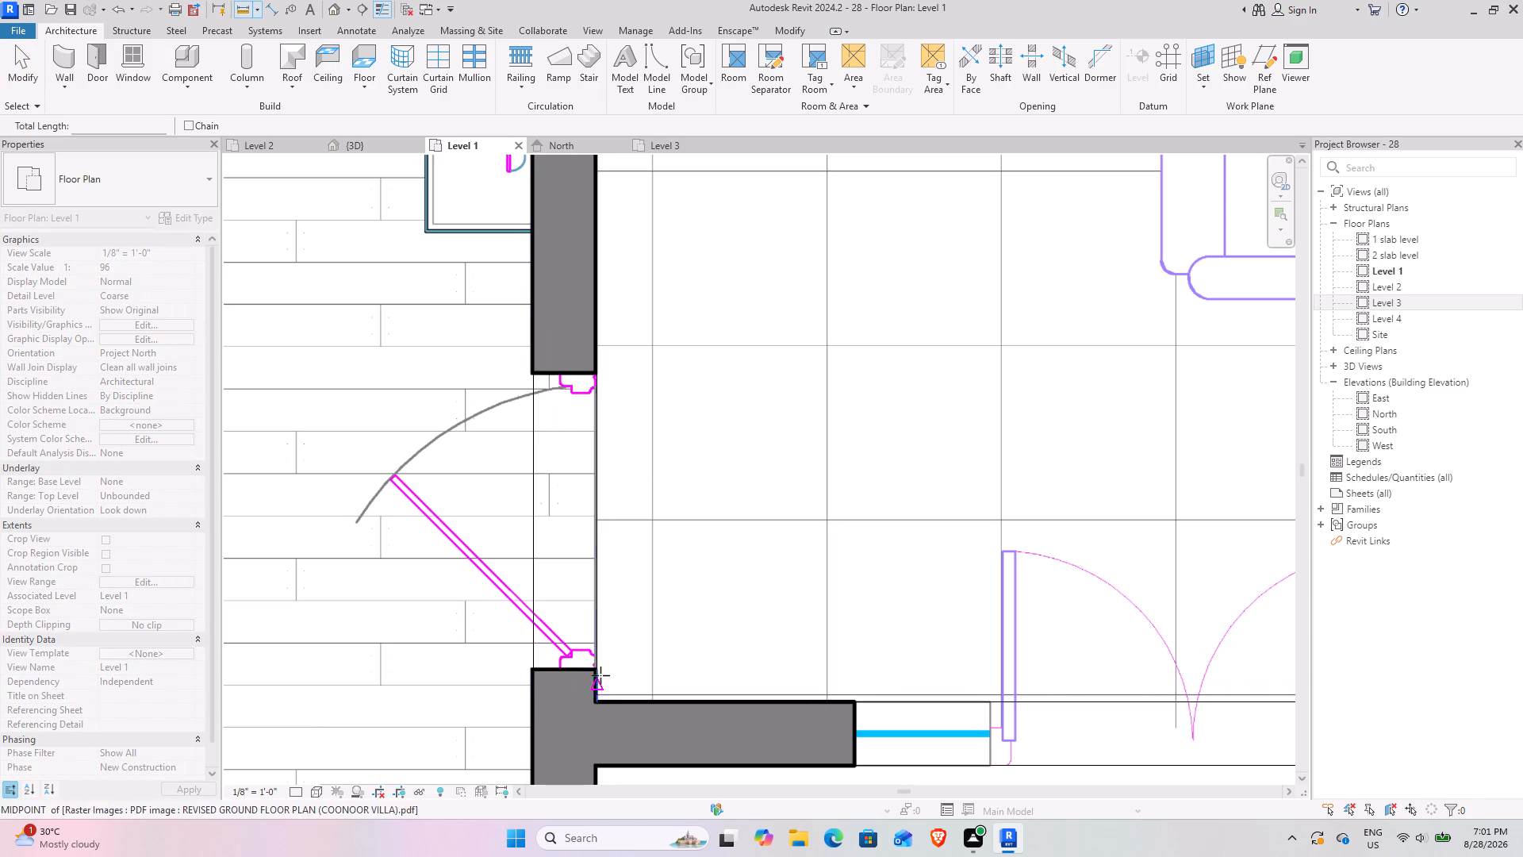
{"action": "left_click", "coordinate": [599, 671]}
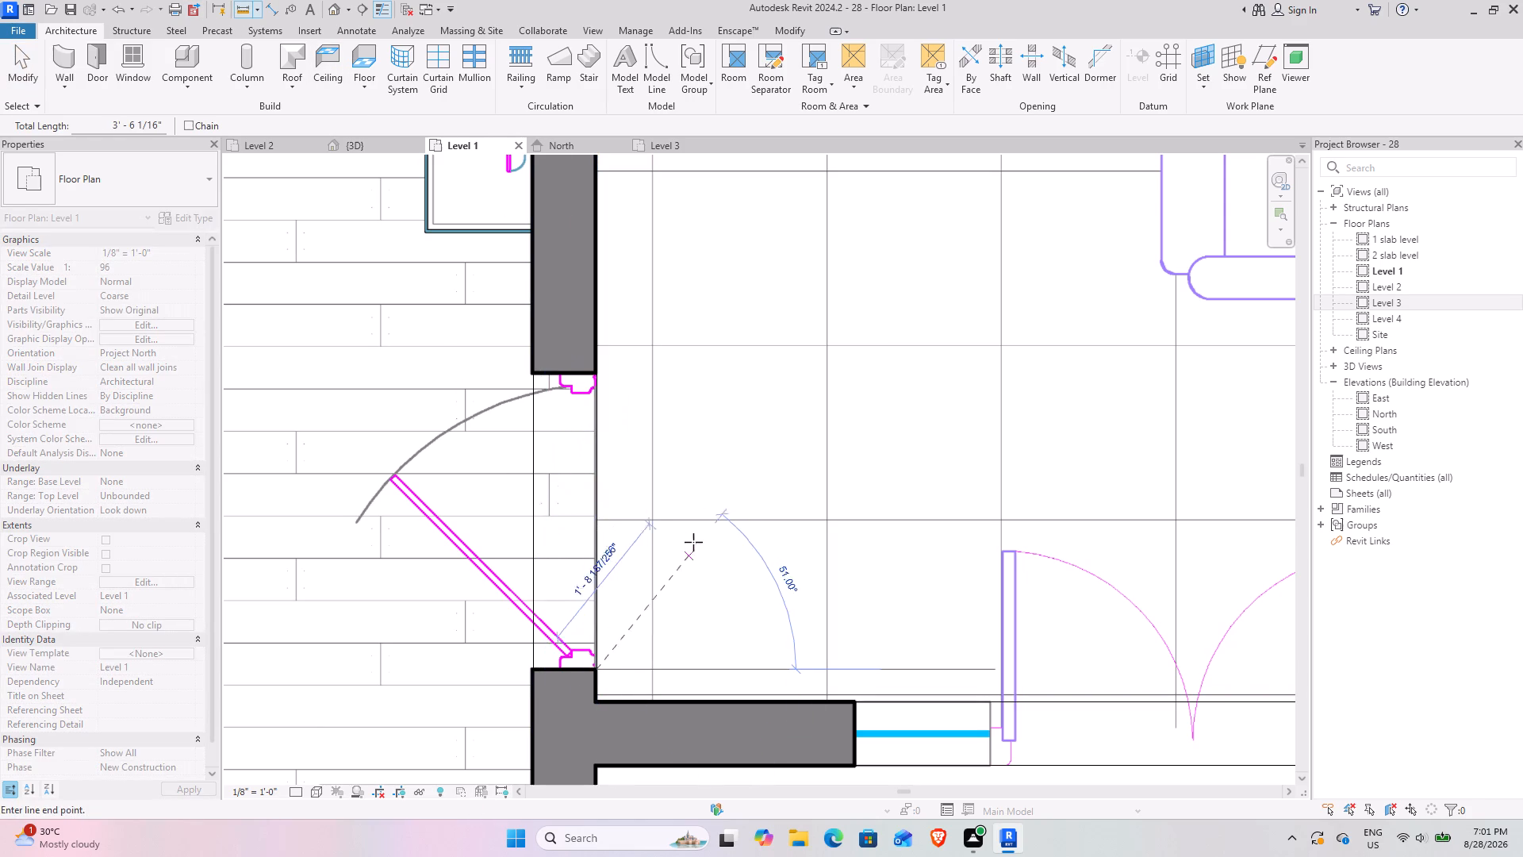
{"action": "key", "text": "Escape"}
Measure the door opening between the dressing room and its adjoining 6'-4" x 7'-6" toilet.
{"action": "scroll", "coordinate": [686, 521], "scroll_direction": "down", "scroll_amount": 4}
{"action": "scroll", "coordinate": [686, 521], "scroll_direction": "up", "scroll_amount": 1}
{"action": "scroll", "coordinate": [686, 521], "scroll_direction": "down", "scroll_amount": 5}
{"action": "middle_click_drag", "start_coordinate": [734, 416], "coordinate": [766, 616]}
{"action": "scroll", "coordinate": [735, 590], "scroll_direction": "down", "scroll_amount": 3}
{"action": "scroll", "coordinate": [543, 320], "scroll_direction": "up", "scroll_amount": 3}
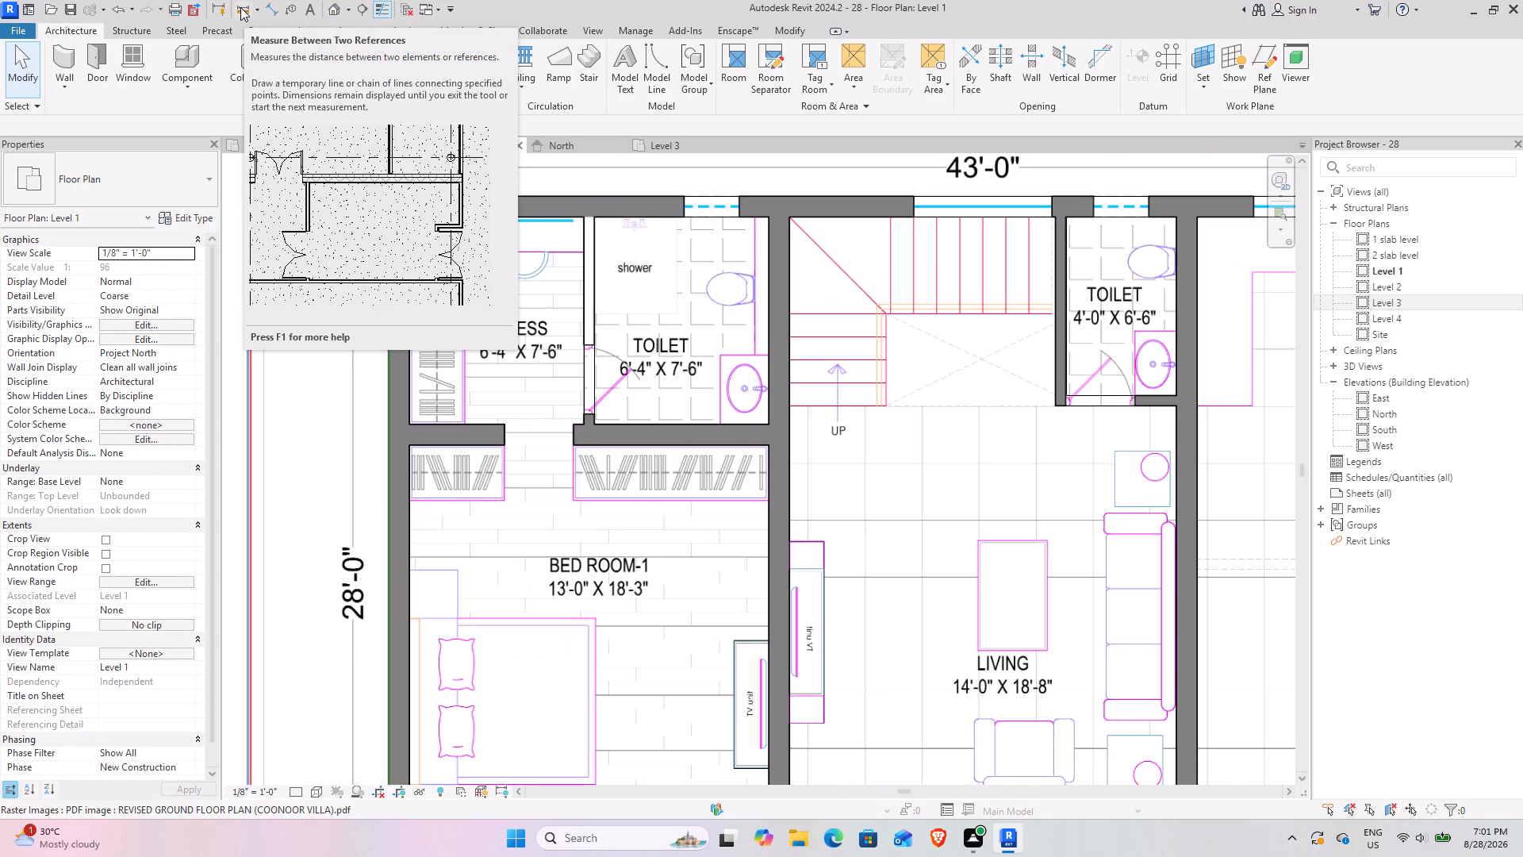
{"action": "left_click", "coordinate": [240, 7]}
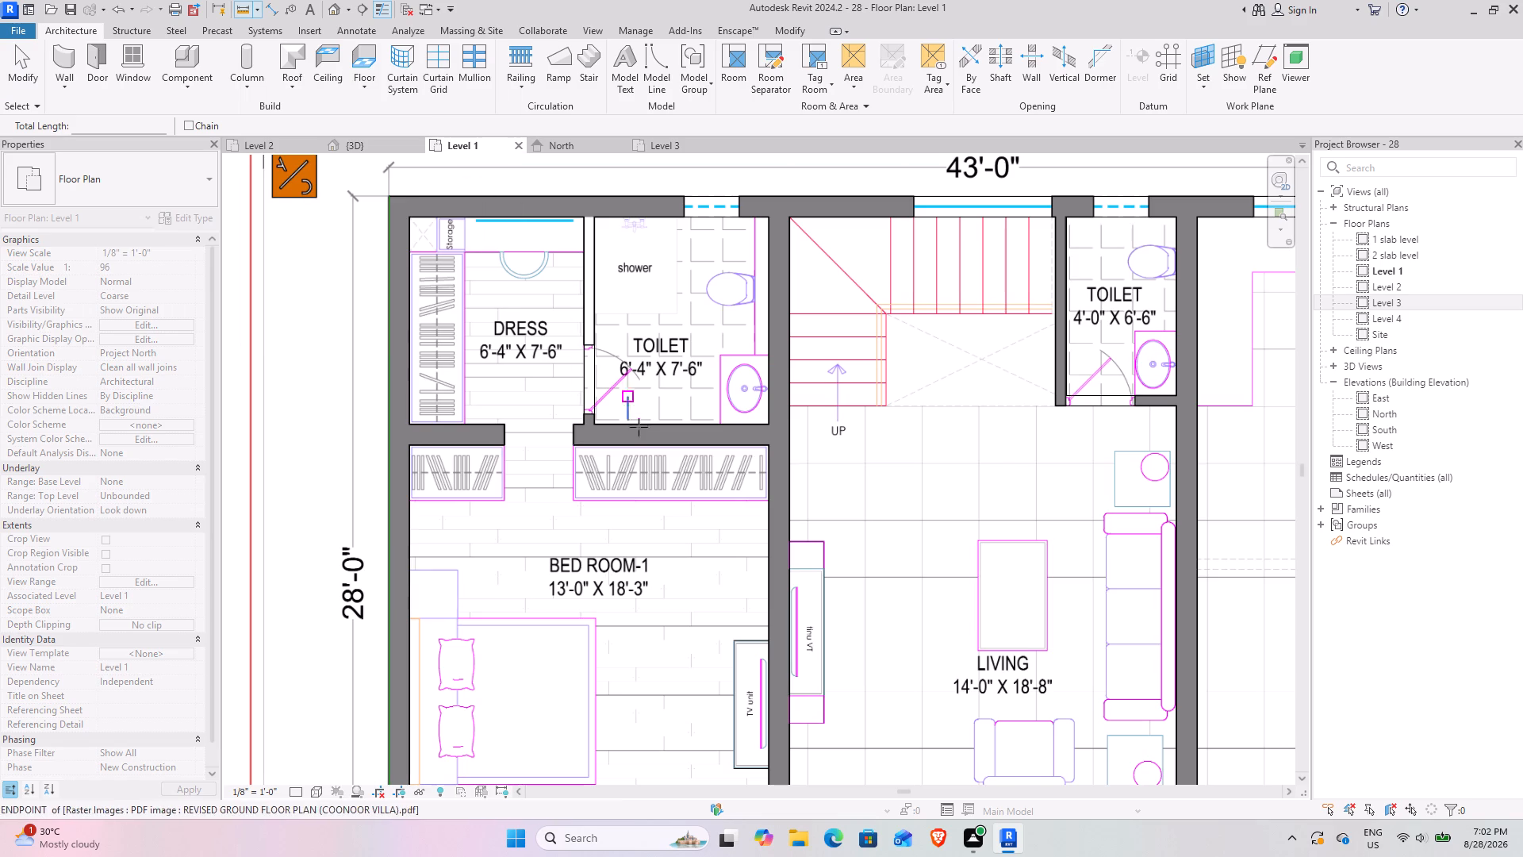
{"action": "scroll", "coordinate": [581, 336], "scroll_direction": "up", "scroll_amount": 12}
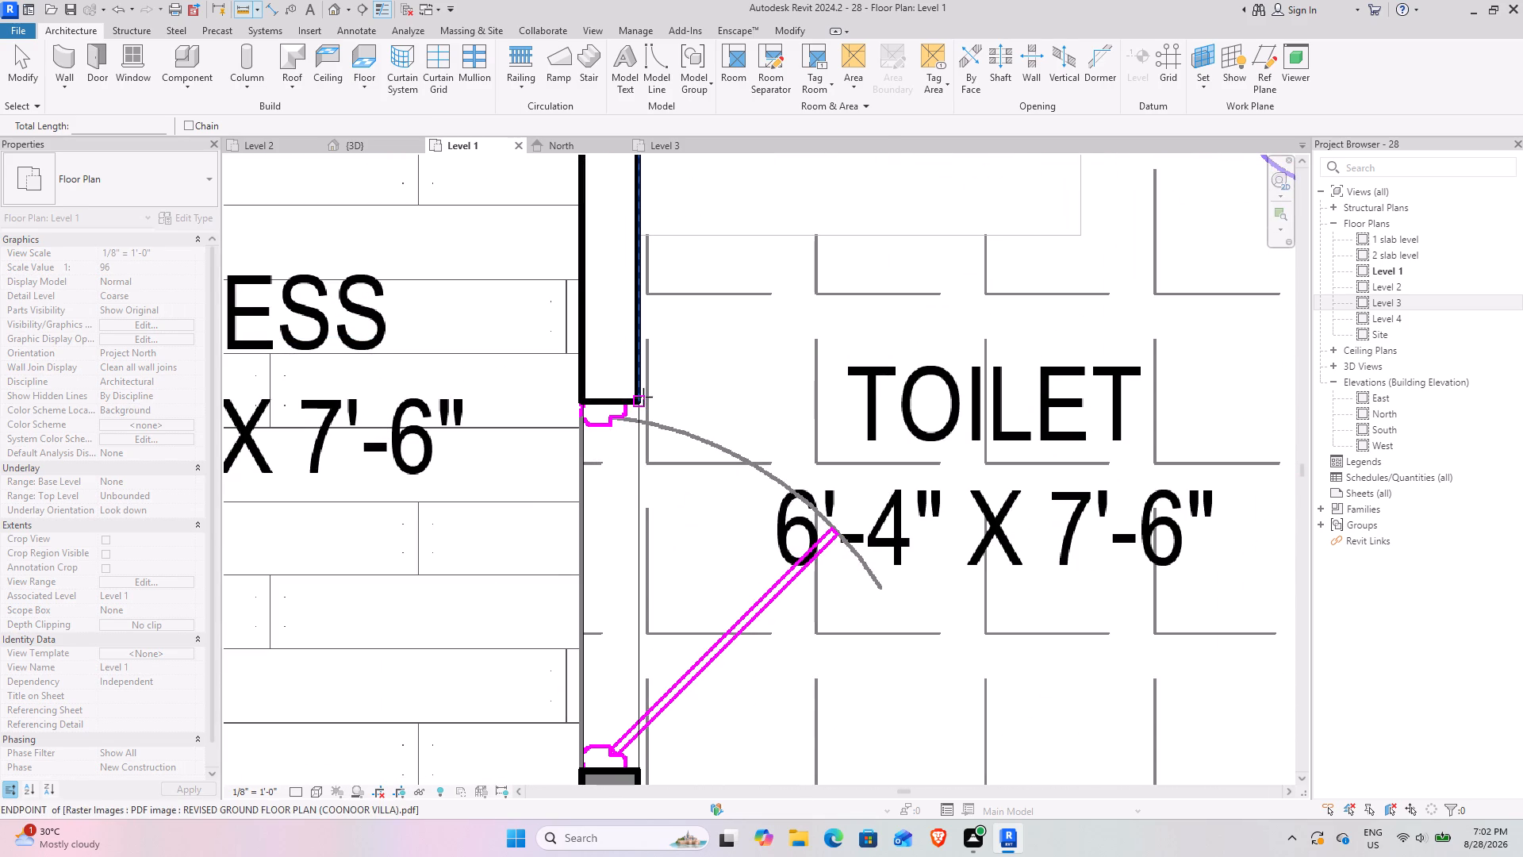
{"action": "left_click", "coordinate": [643, 397]}
{"action": "scroll", "coordinate": [651, 531], "scroll_direction": "down", "scroll_amount": 5}
{"action": "middle_click_drag", "start_coordinate": [631, 513], "coordinate": [631, 441]}
{"action": "scroll", "coordinate": [629, 550], "scroll_direction": "up", "scroll_amount": 3}
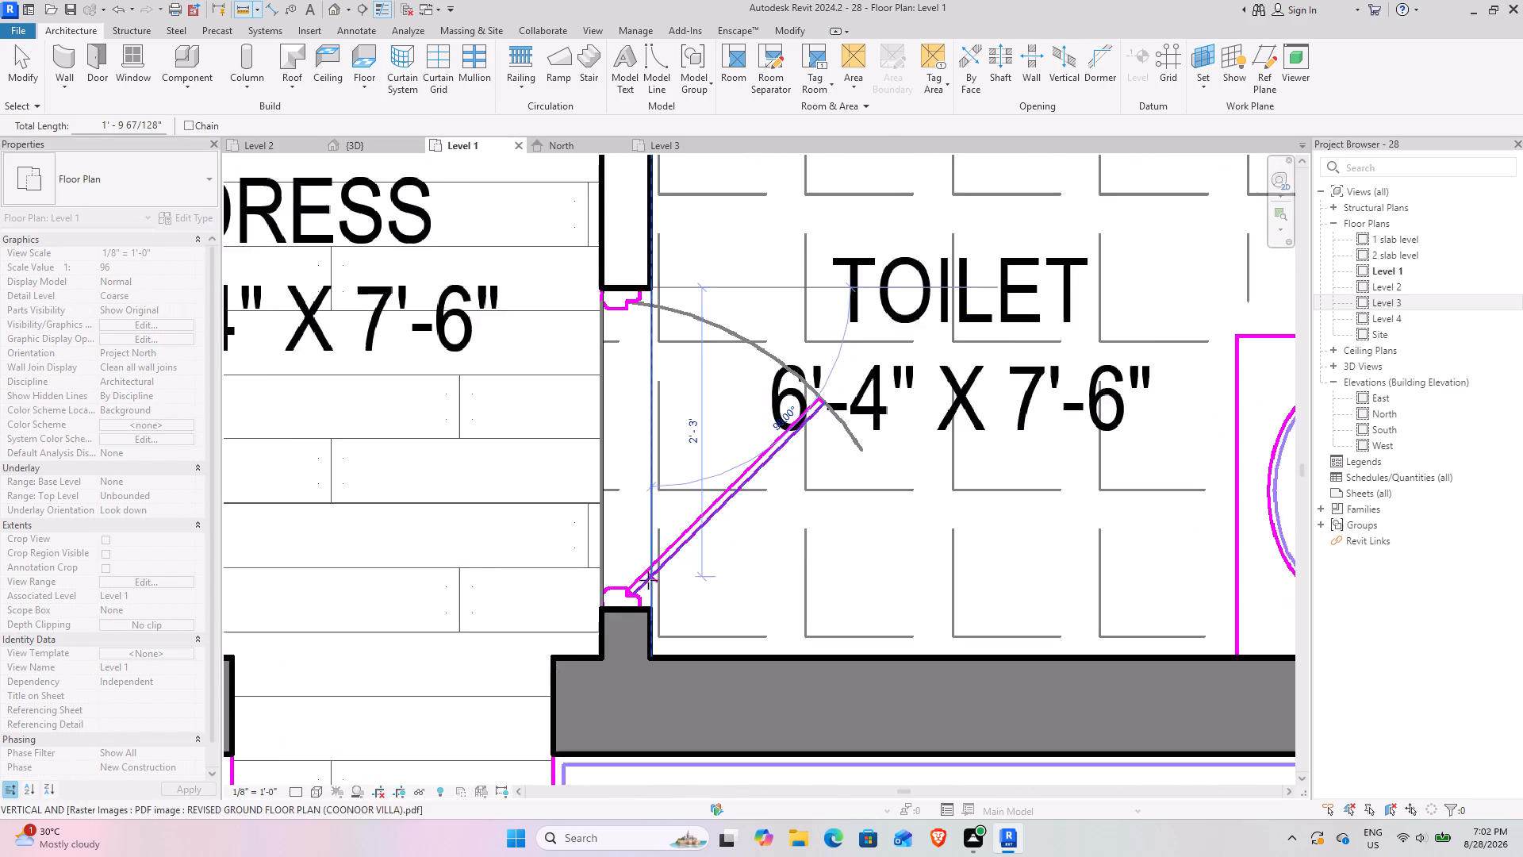
{"action": "scroll", "coordinate": [648, 580], "scroll_direction": "up", "scroll_amount": 3}
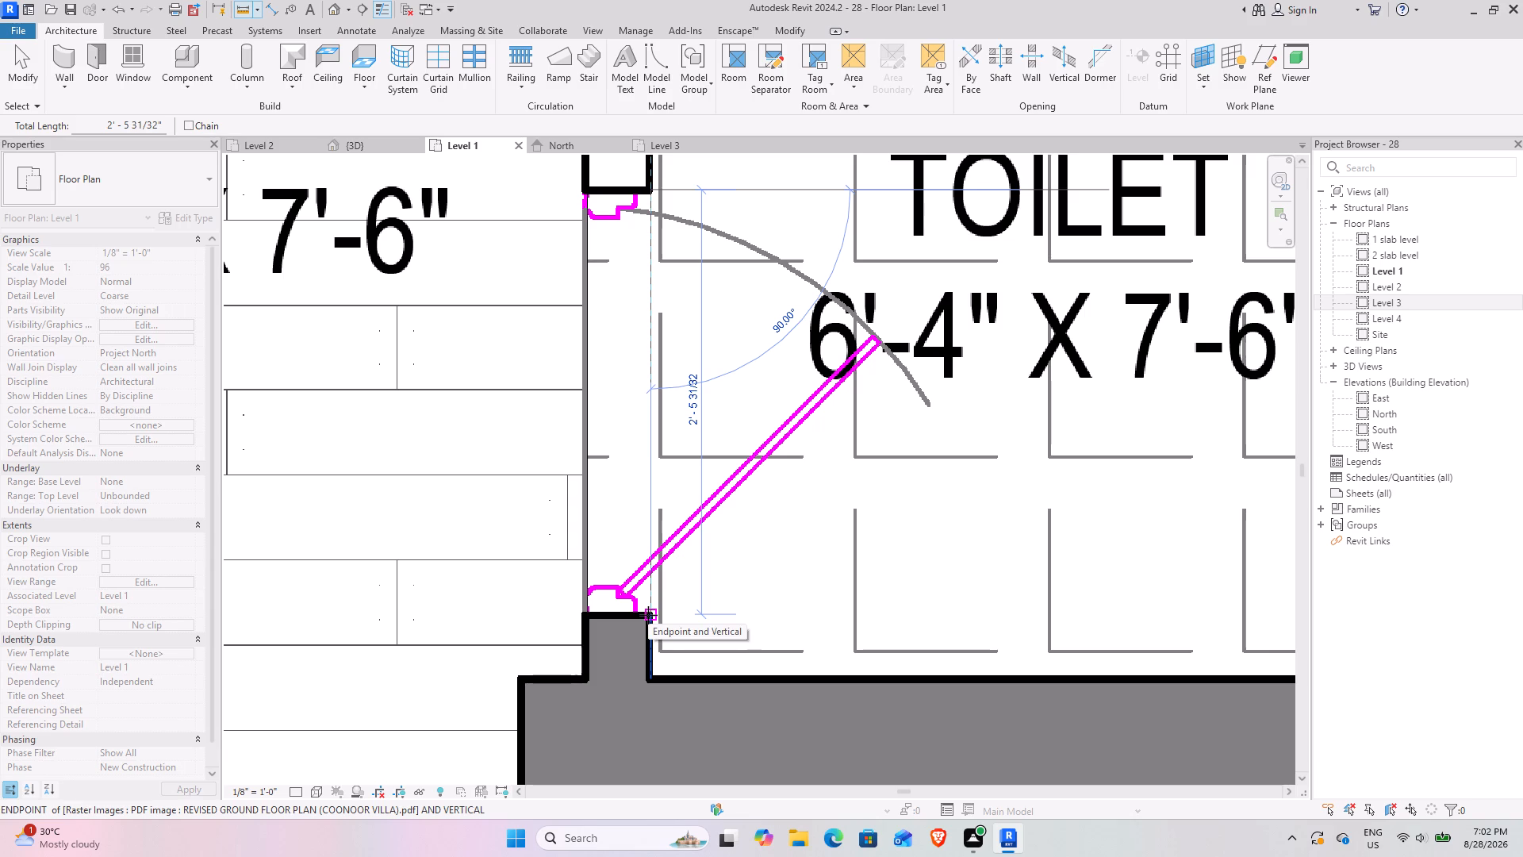
{"action": "key", "text": "Escape"}
Examine the layout and door openings around the living, dining and kitchen areas of the ground floor plan.
{"action": "scroll", "coordinate": [648, 615], "scroll_direction": "down", "scroll_amount": 9}
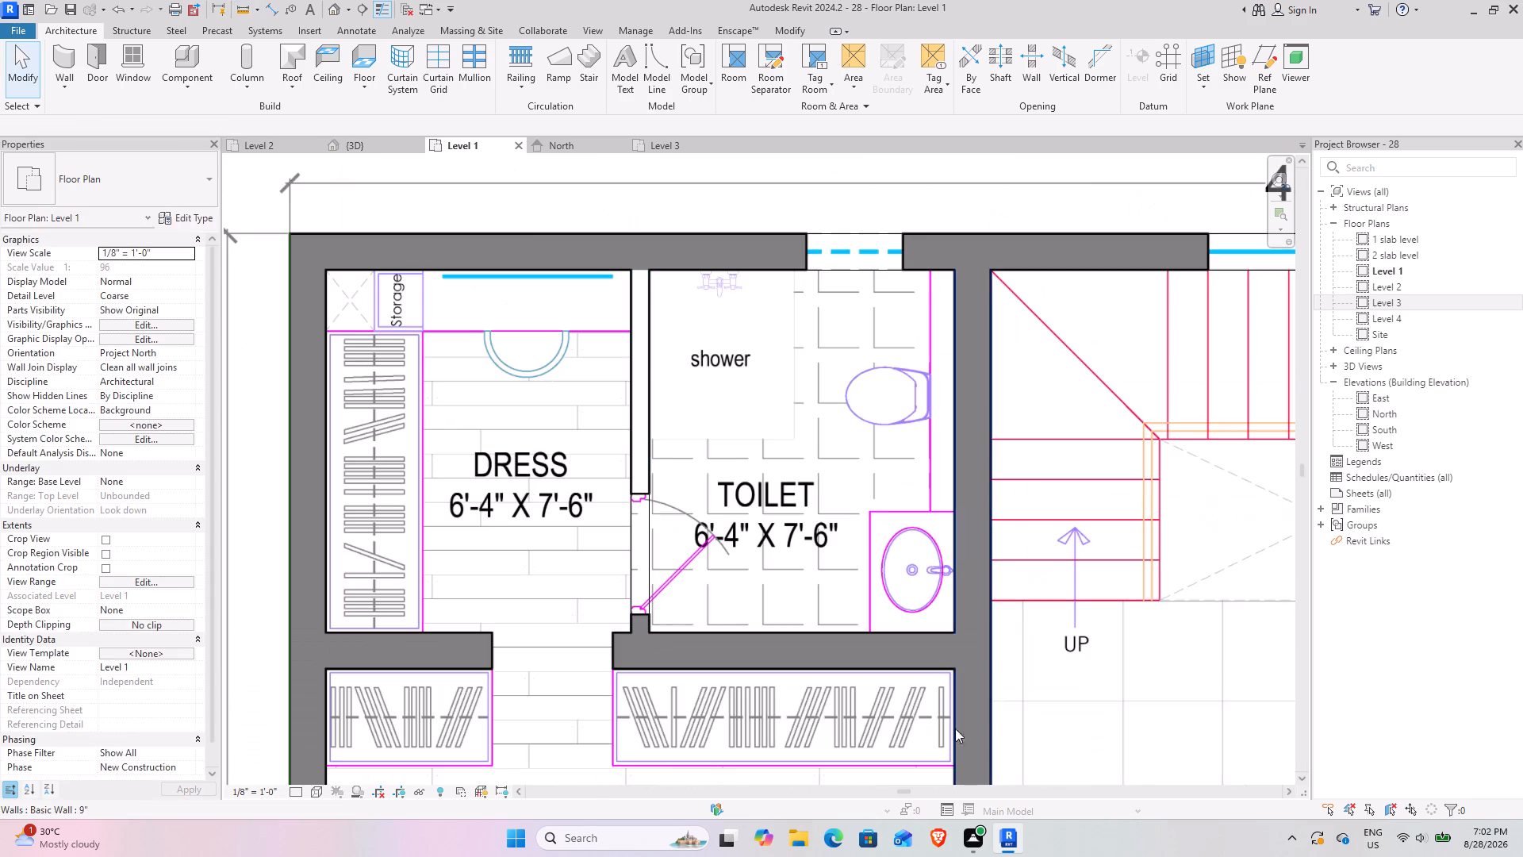
{"action": "middle_click_drag", "start_coordinate": [926, 722], "coordinate": [737, 398]}
{"action": "scroll", "coordinate": [729, 448], "scroll_direction": "down", "scroll_amount": 4}
{"action": "middle_click_drag", "start_coordinate": [835, 514], "coordinate": [689, 371]}
{"action": "scroll", "coordinate": [700, 427], "scroll_direction": "down", "scroll_amount": 4}
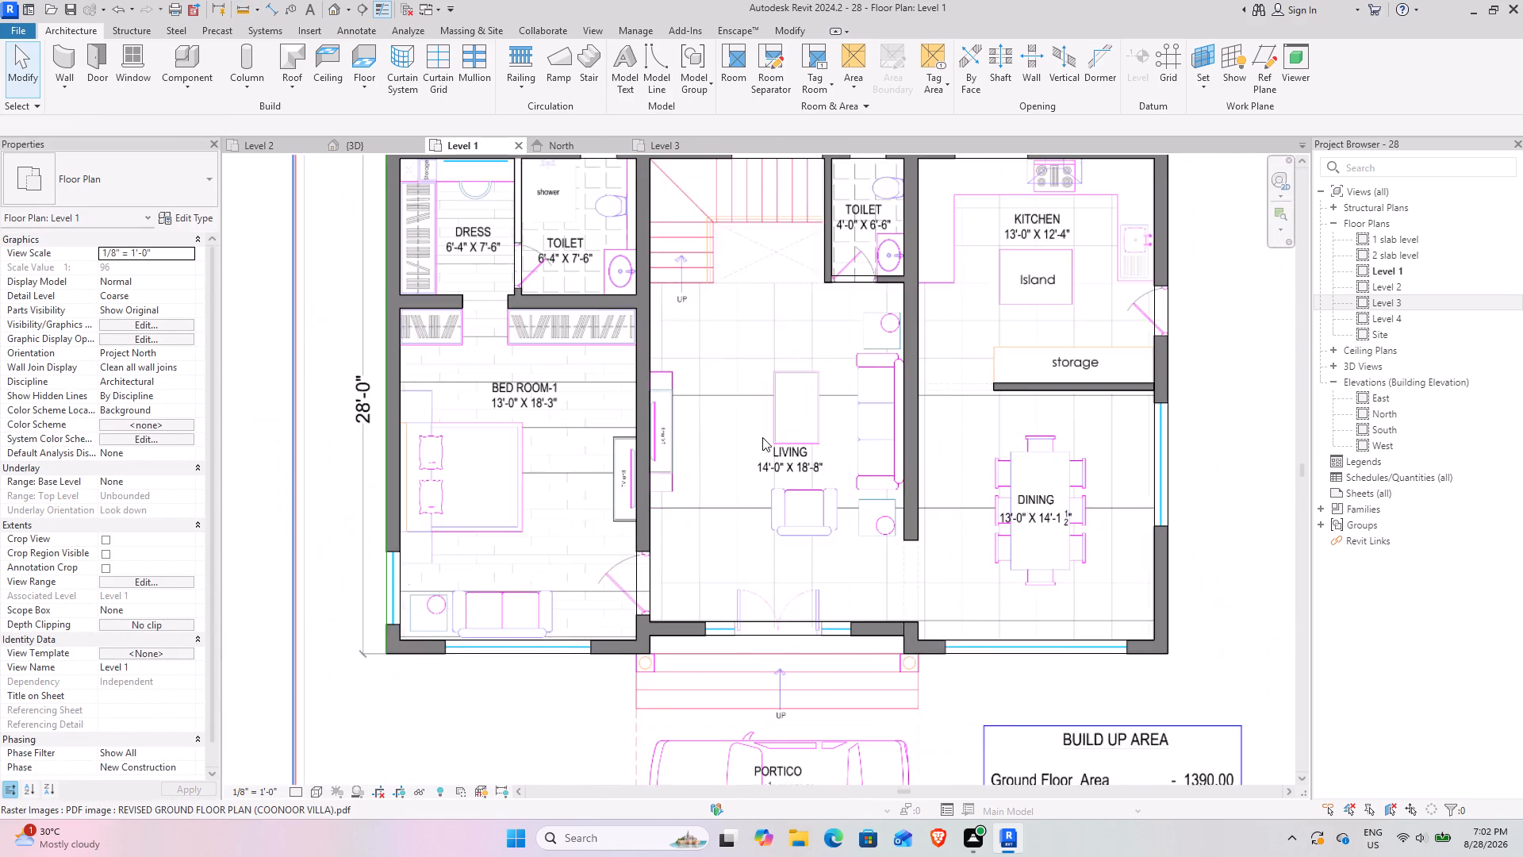
{"action": "middle_click_drag", "start_coordinate": [762, 436], "coordinate": [741, 474]}
{"action": "scroll", "coordinate": [1122, 344], "scroll_direction": "up", "scroll_amount": 8}
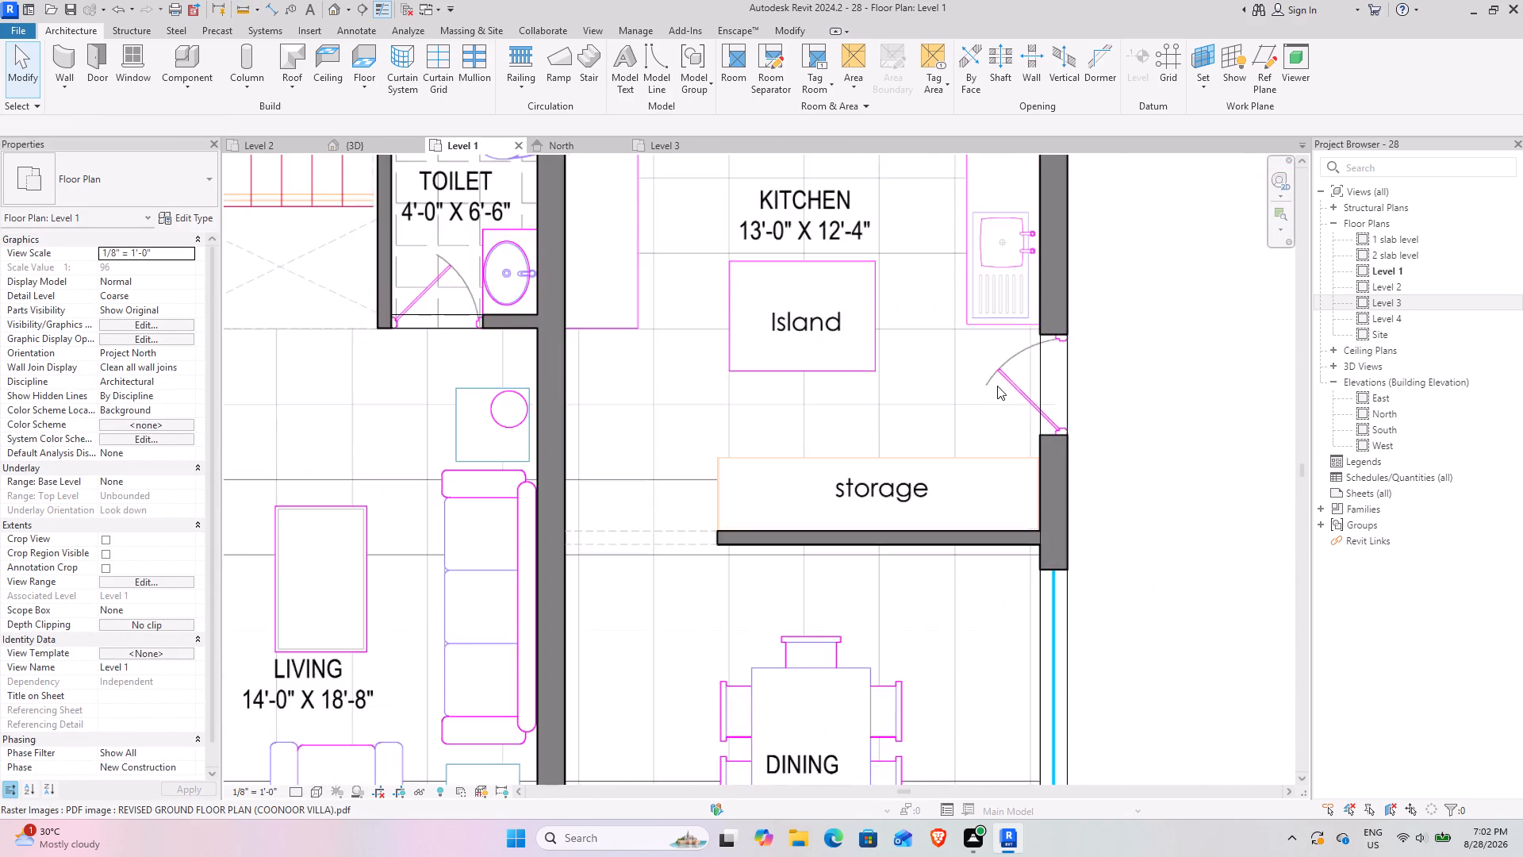
{"action": "scroll", "coordinate": [997, 386], "scroll_direction": "up", "scroll_amount": 2}
{"action": "scroll", "coordinate": [997, 392], "scroll_direction": "down", "scroll_amount": 13}
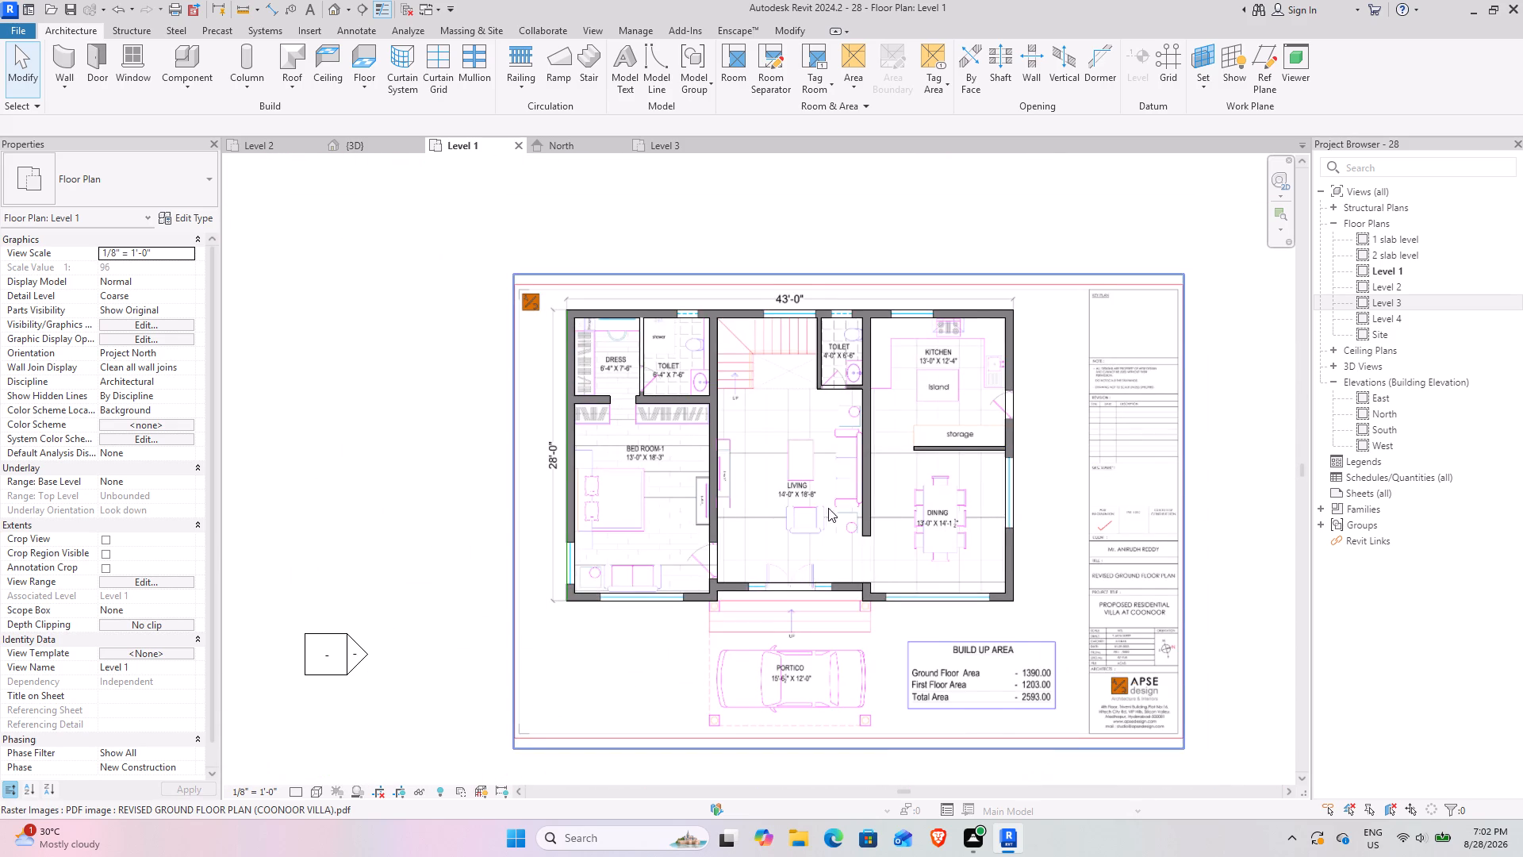
{"action": "middle_click_drag", "start_coordinate": [819, 505], "coordinate": [735, 461]}
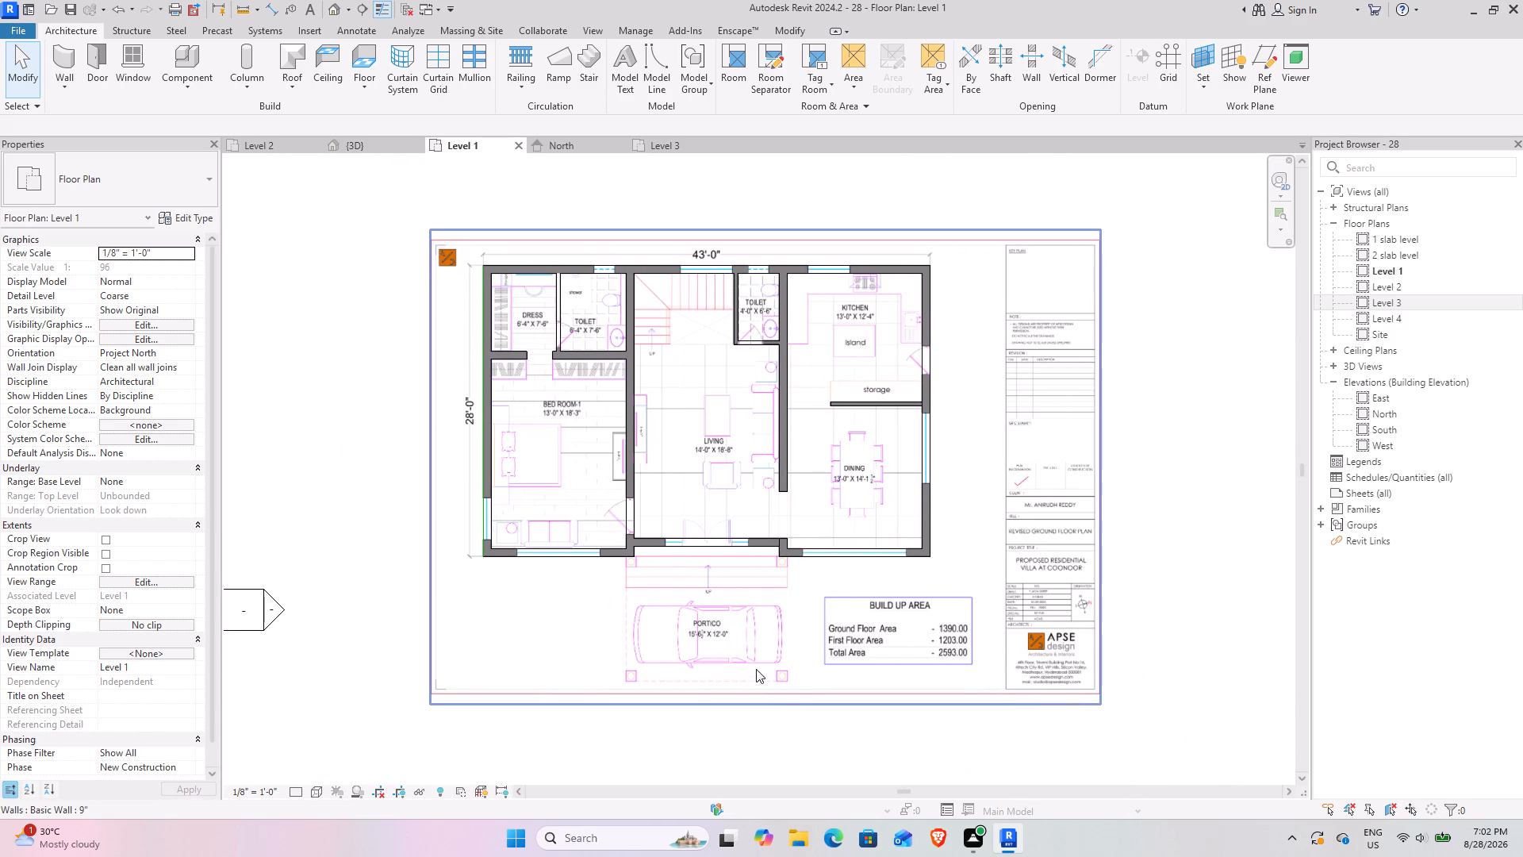
{"action": "scroll", "coordinate": [935, 318], "scroll_direction": "up", "scroll_amount": 5}
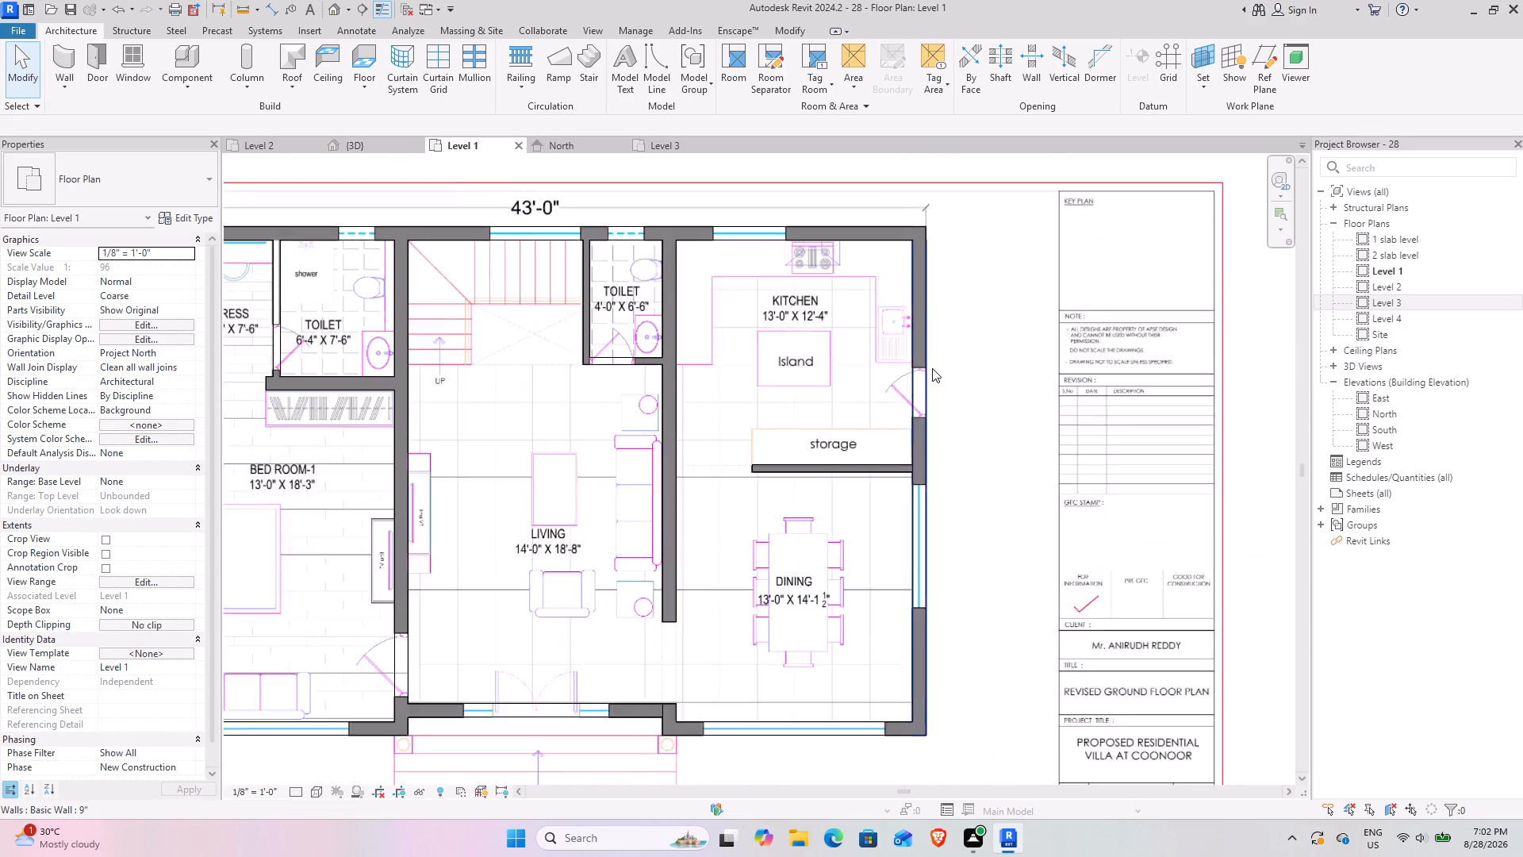
{"action": "scroll", "coordinate": [932, 368], "scroll_direction": "up", "scroll_amount": 7}
{"action": "scroll", "coordinate": [869, 496], "scroll_direction": "down", "scroll_amount": 4}
{"action": "middle_click_drag", "start_coordinate": [865, 452], "coordinate": [761, 469]}
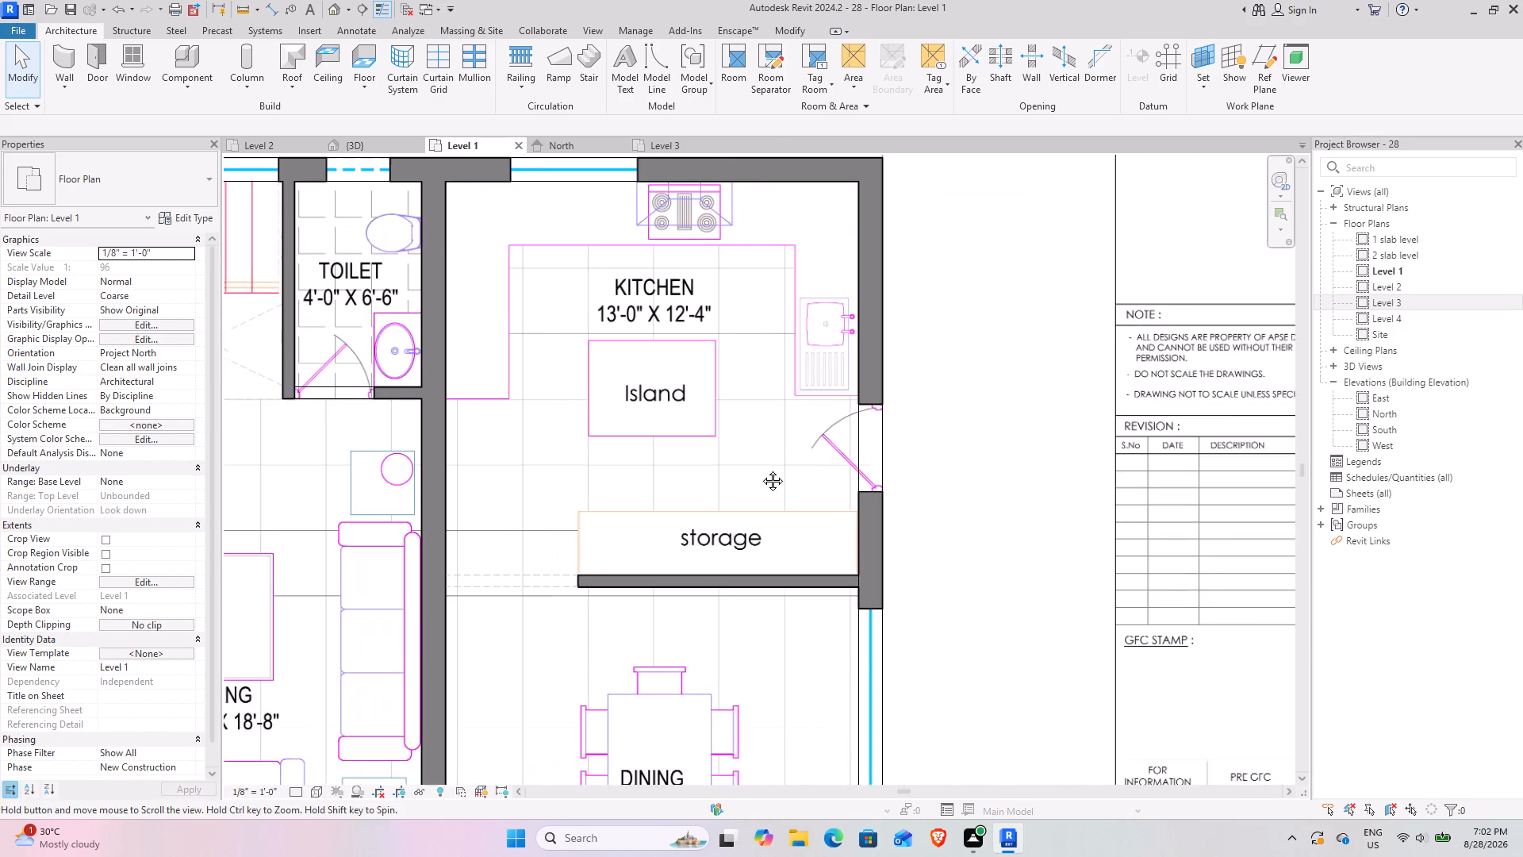
{"action": "middle_click_drag", "start_coordinate": [761, 469], "coordinate": [614, 498]}
{"action": "scroll", "coordinate": [613, 489], "scroll_direction": "up", "scroll_amount": 4}
{"action": "scroll", "coordinate": [569, 467], "scroll_direction": "down", "scroll_amount": 8}
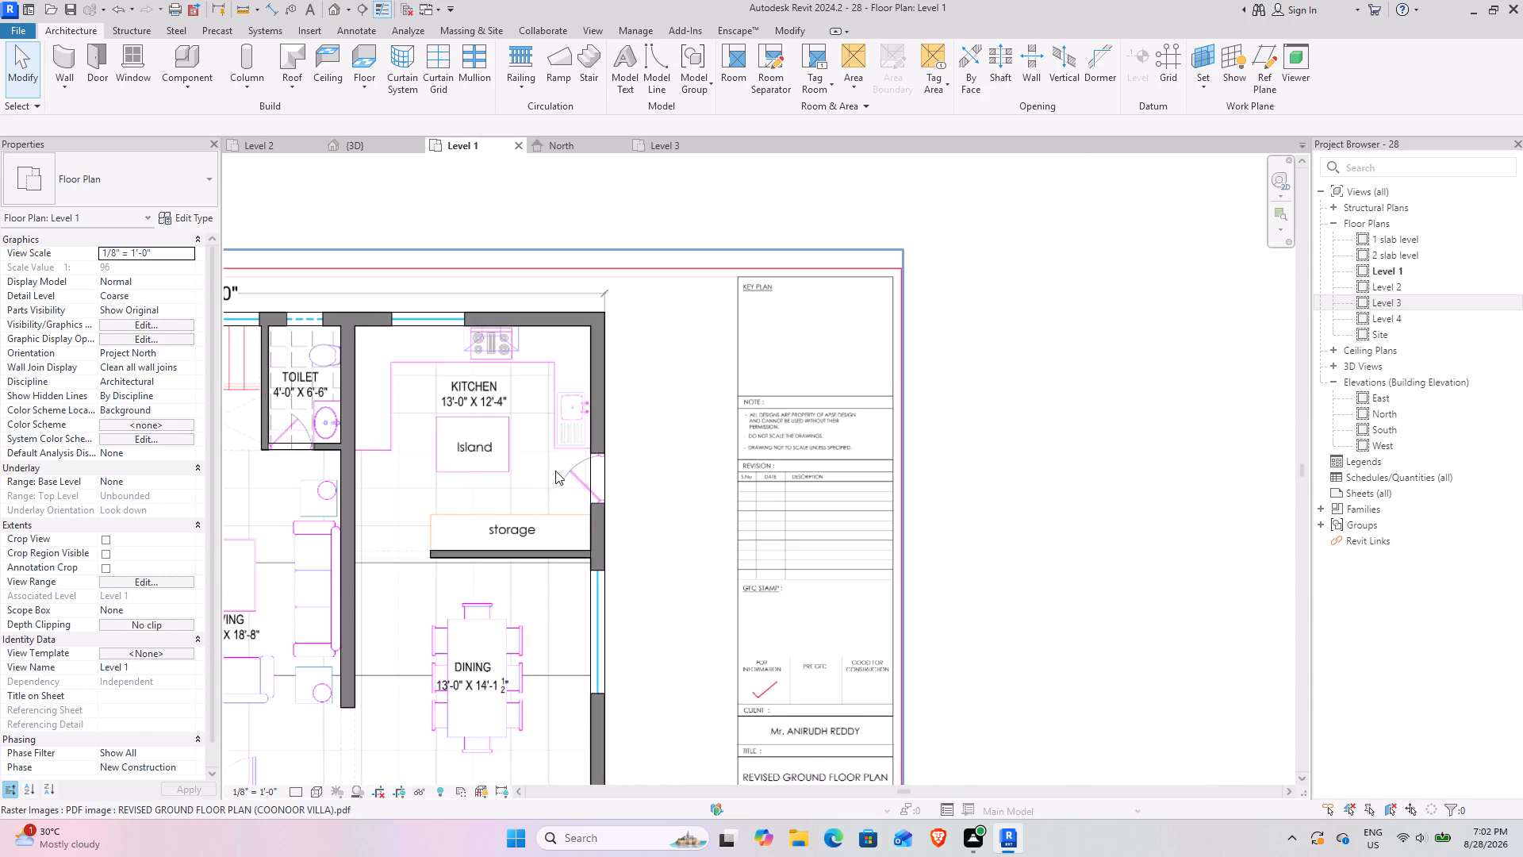
{"action": "middle_click_drag", "start_coordinate": [555, 471], "coordinate": [608, 496]}
Measure the kitchen's exterior door opening between its two wall ends, and repeat the measurement.
{"action": "left_click", "coordinate": [244, 4]}
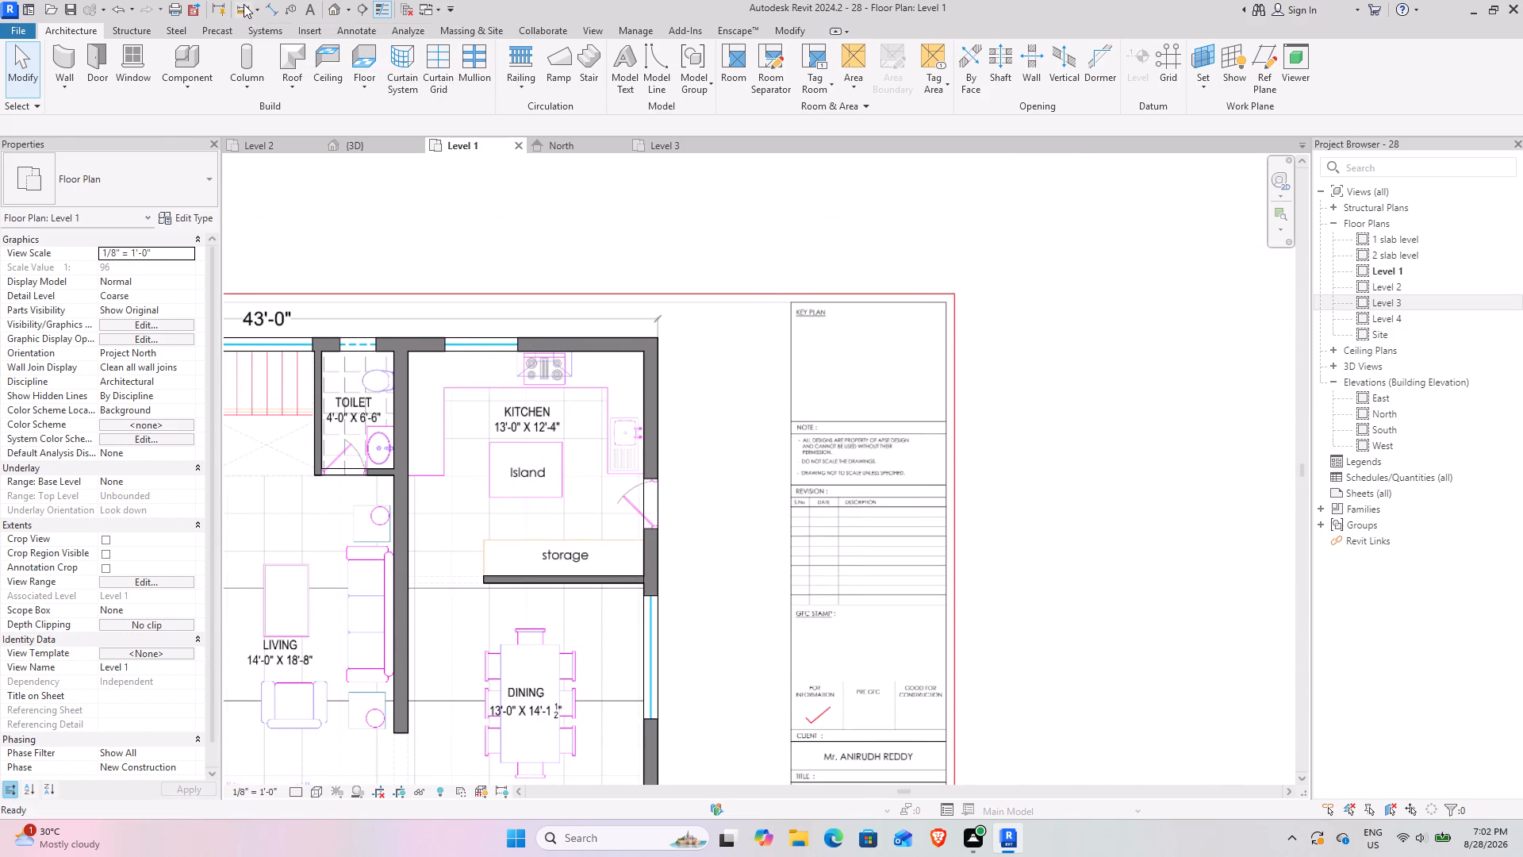
{"action": "scroll", "coordinate": [688, 463], "scroll_direction": "up", "scroll_amount": 8}
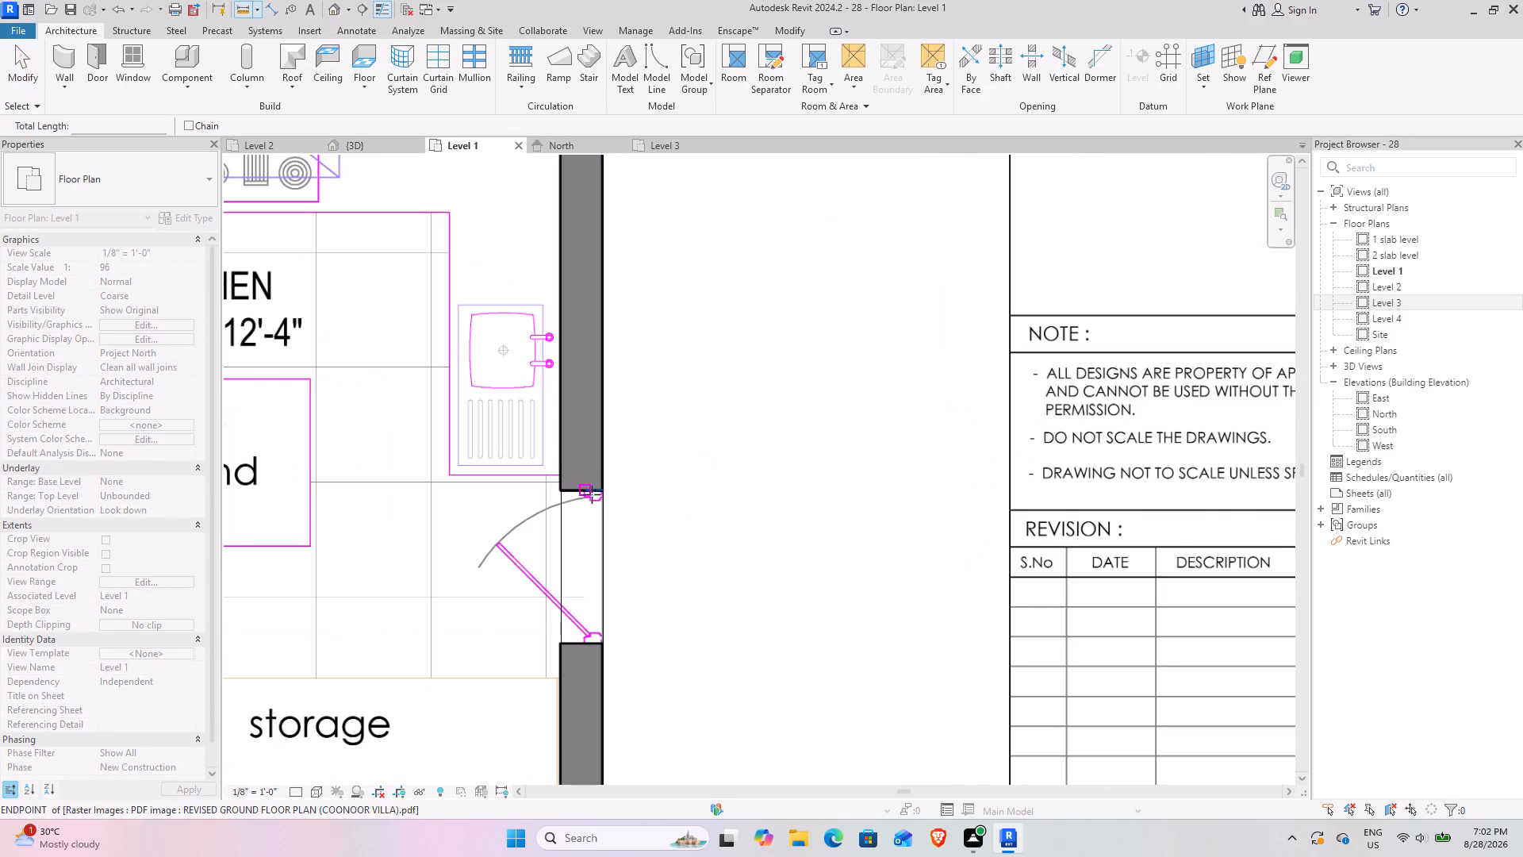
{"action": "left_click", "coordinate": [604, 484]}
{"action": "left_click", "coordinate": [606, 644]}
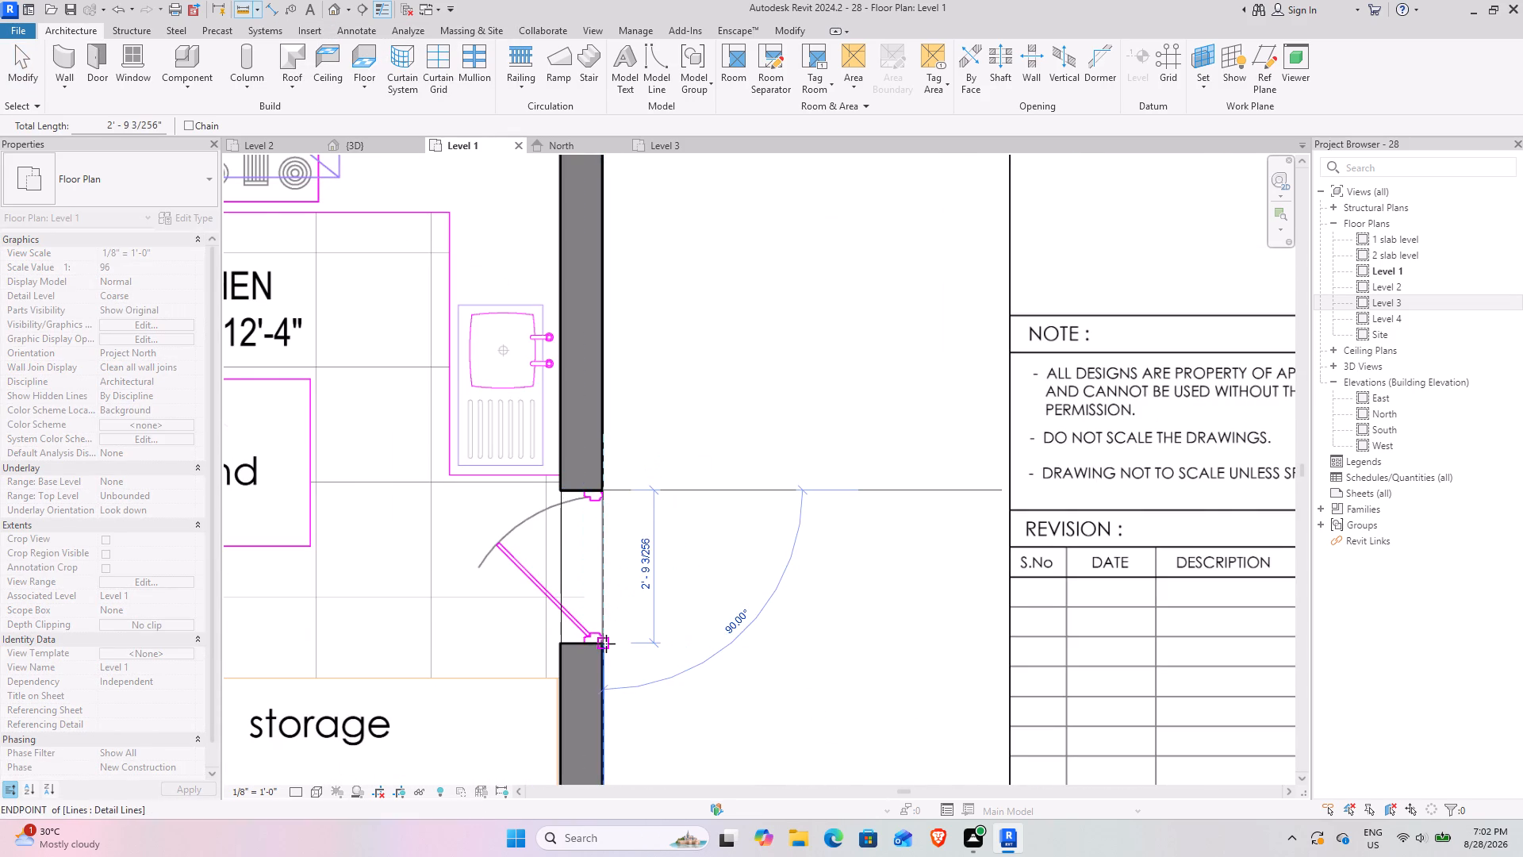
{"action": "scroll", "coordinate": [451, 555], "scroll_direction": "down", "scroll_amount": 4}
{"action": "middle_click_drag", "start_coordinate": [388, 548], "coordinate": [677, 516]}
{"action": "key", "text": "Escape"}
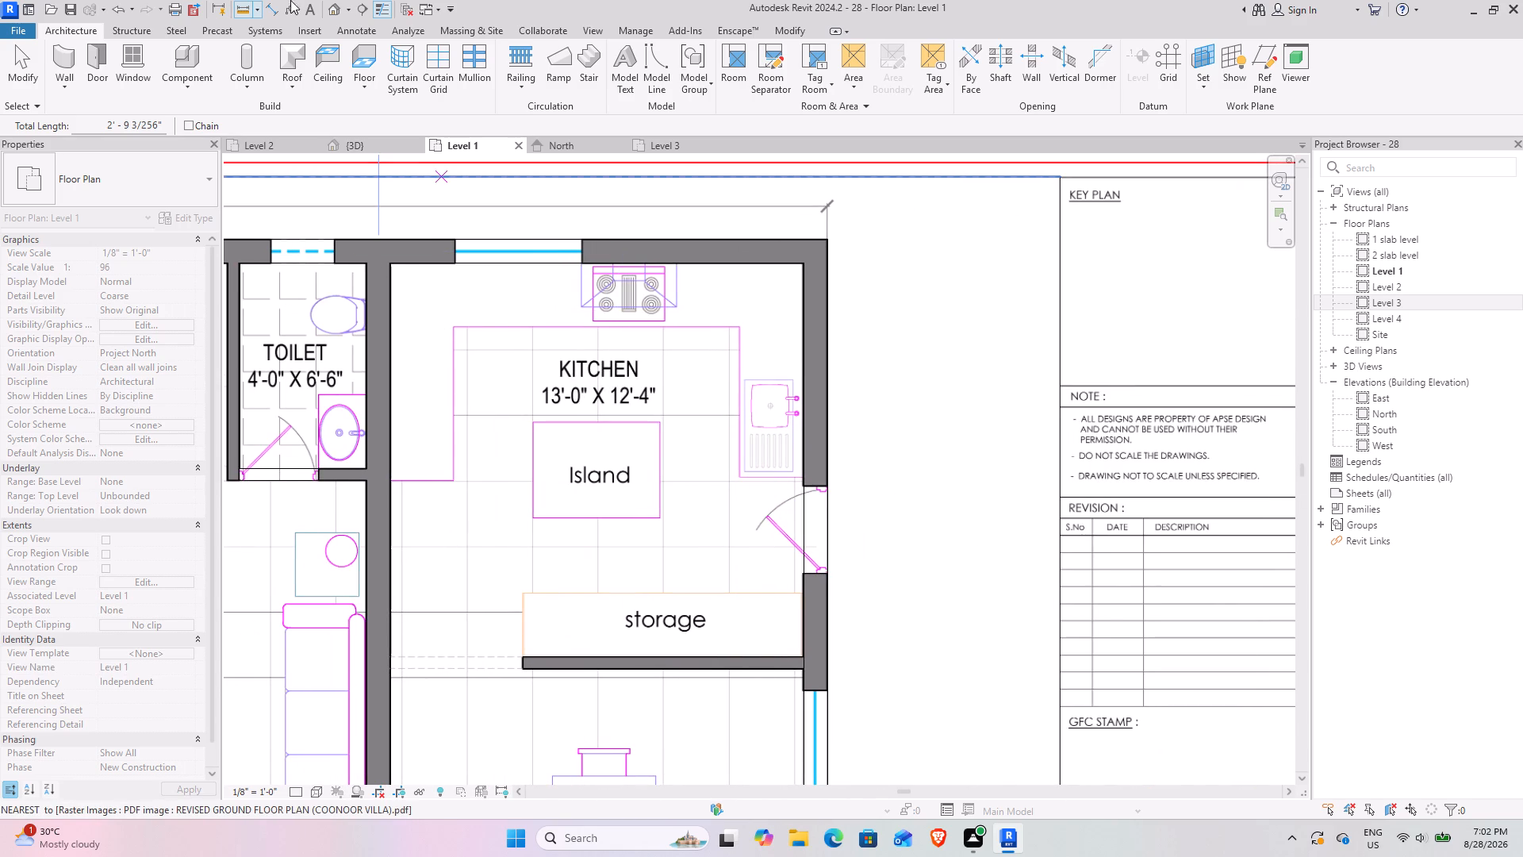
{"action": "left_click", "coordinate": [242, 11]}
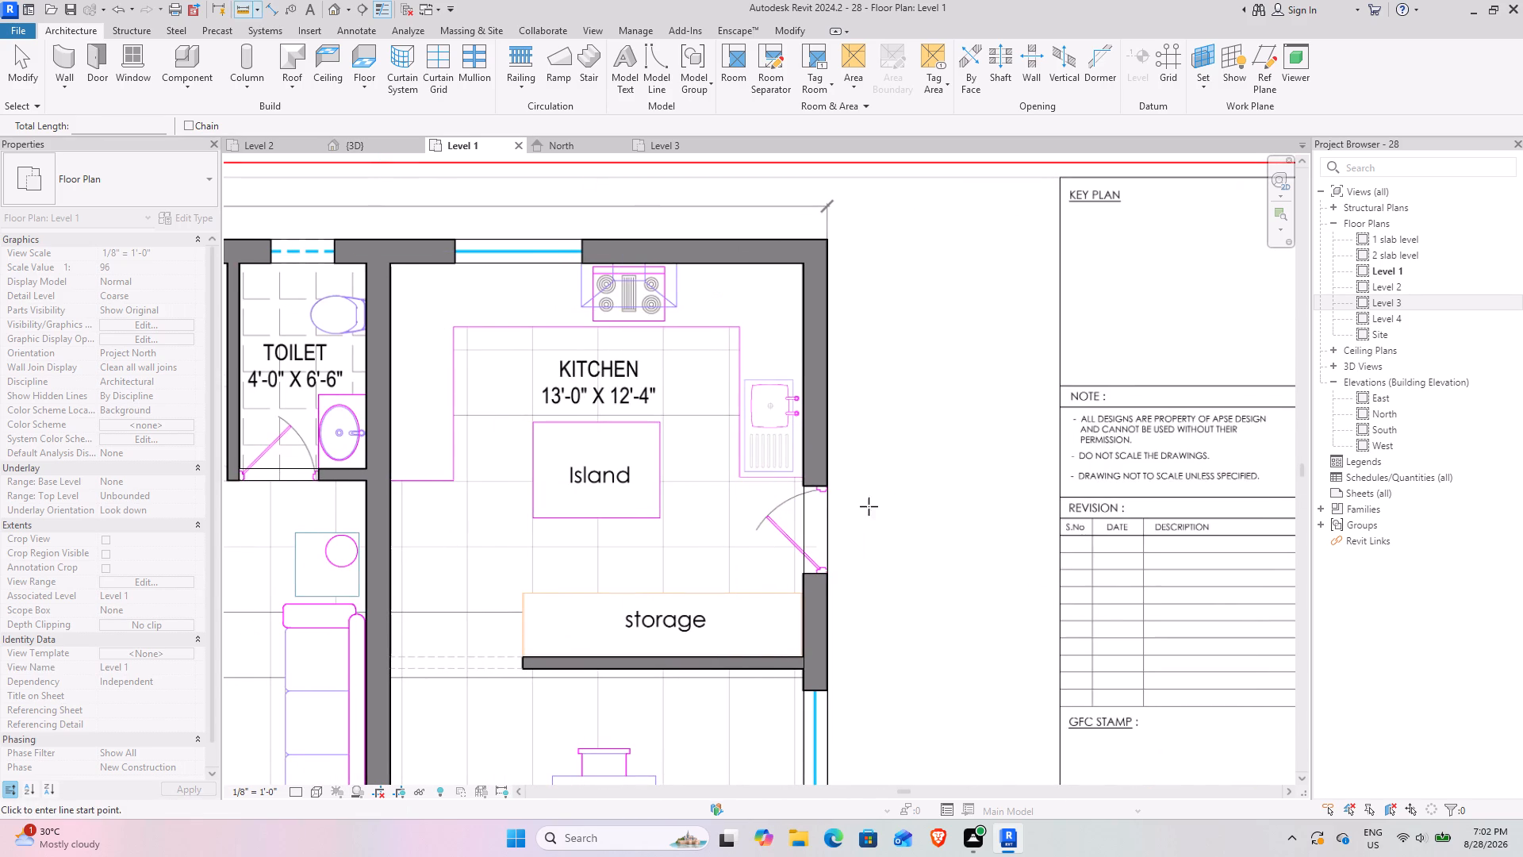
{"action": "left_click", "coordinate": [827, 485]}
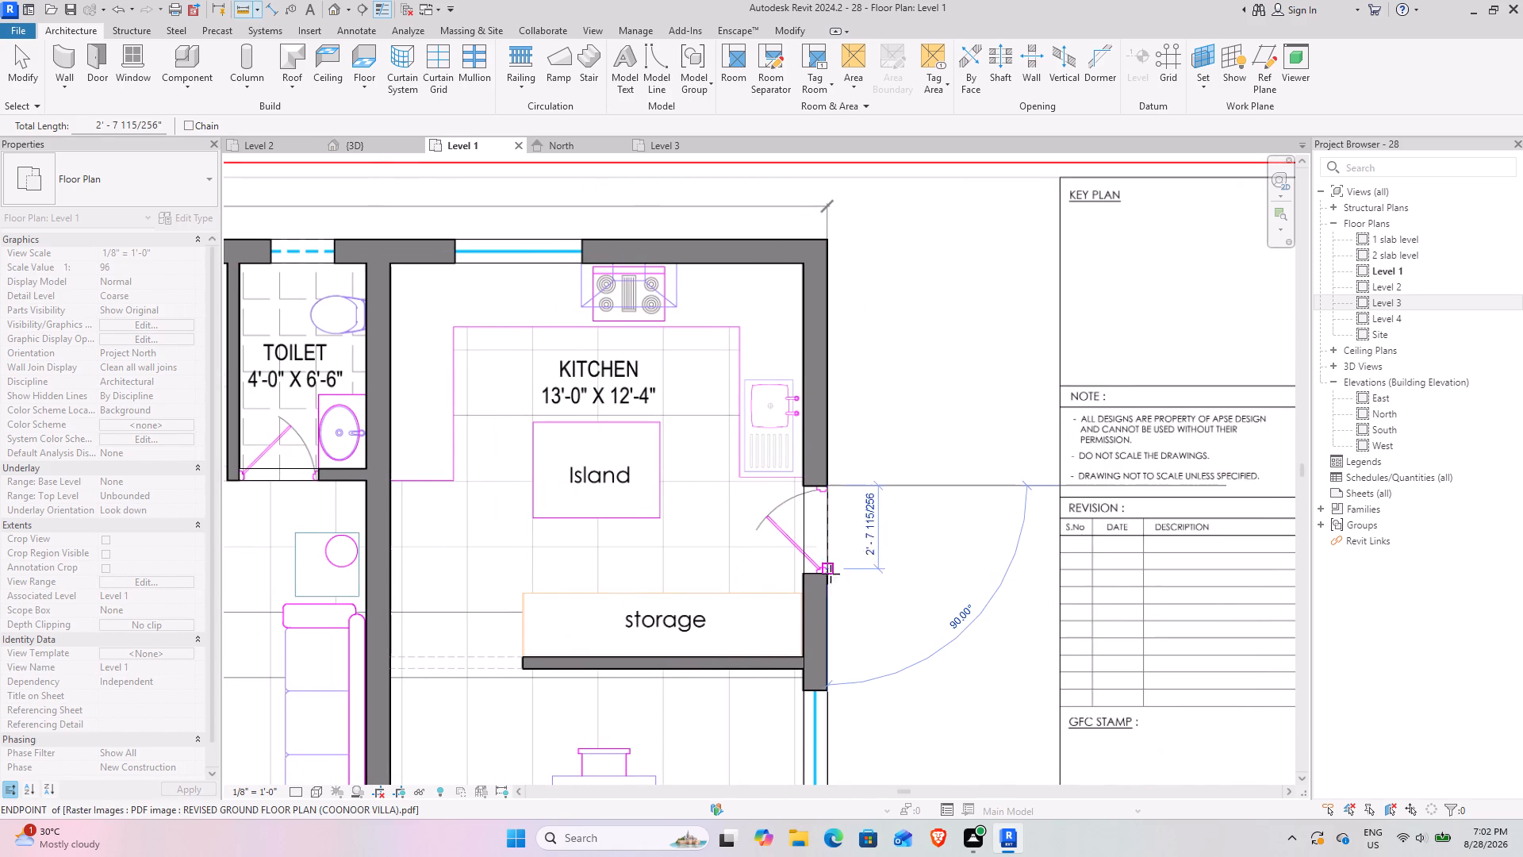
{"action": "left_click", "coordinate": [831, 580]}
{"action": "left_click", "coordinate": [870, 555]}
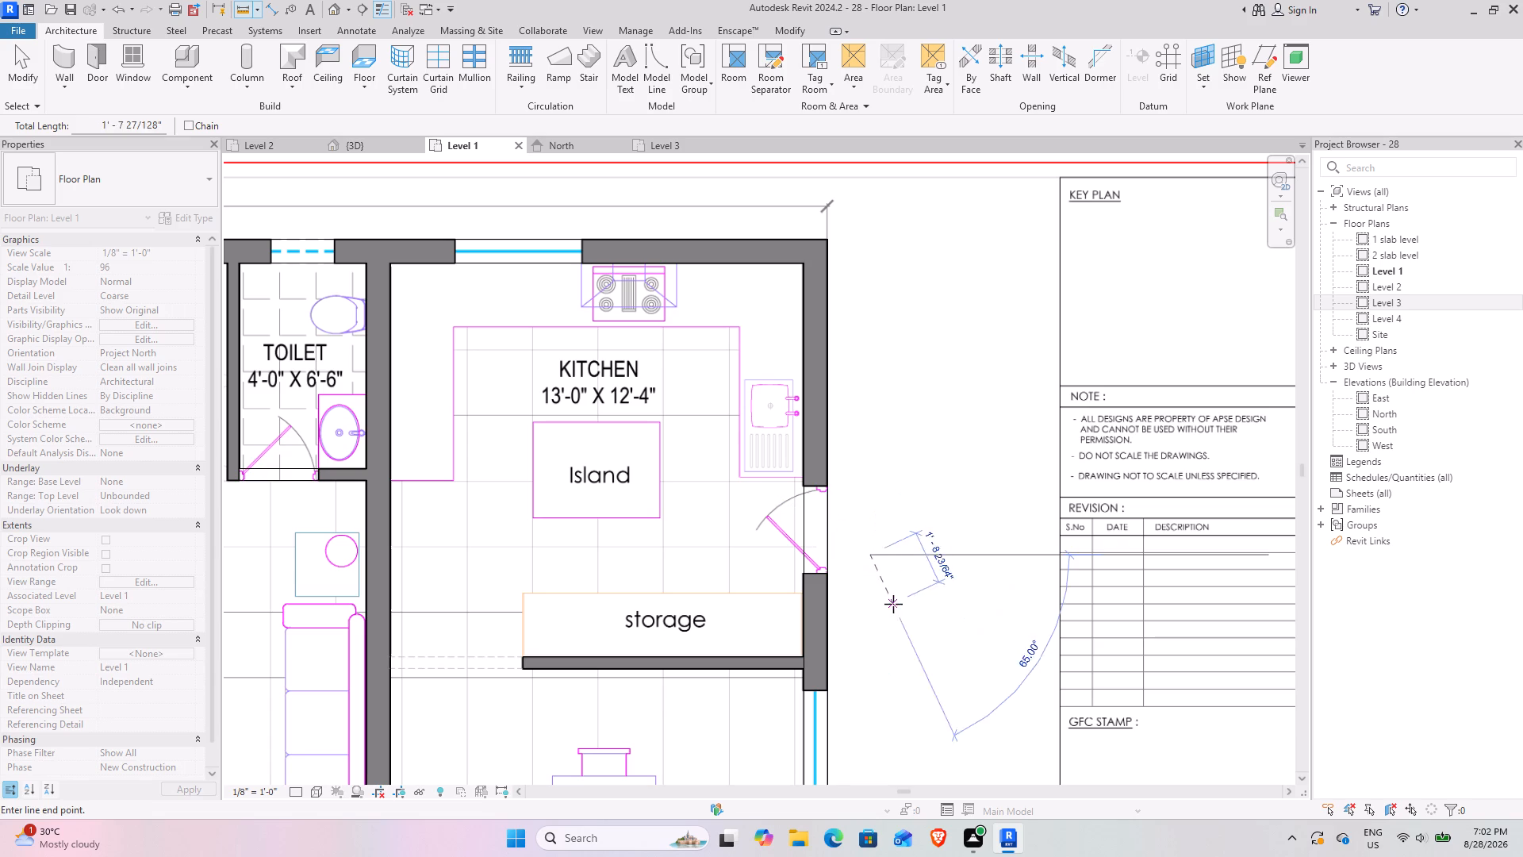
{"action": "key", "text": "Escape"}
Examine the kitchen's exterior door and the double-door main entrance facing the portico steps.
{"action": "scroll", "coordinate": [842, 477], "scroll_direction": "up", "scroll_amount": 3}
{"action": "middle_click_drag", "start_coordinate": [813, 560], "coordinate": [745, 512]}
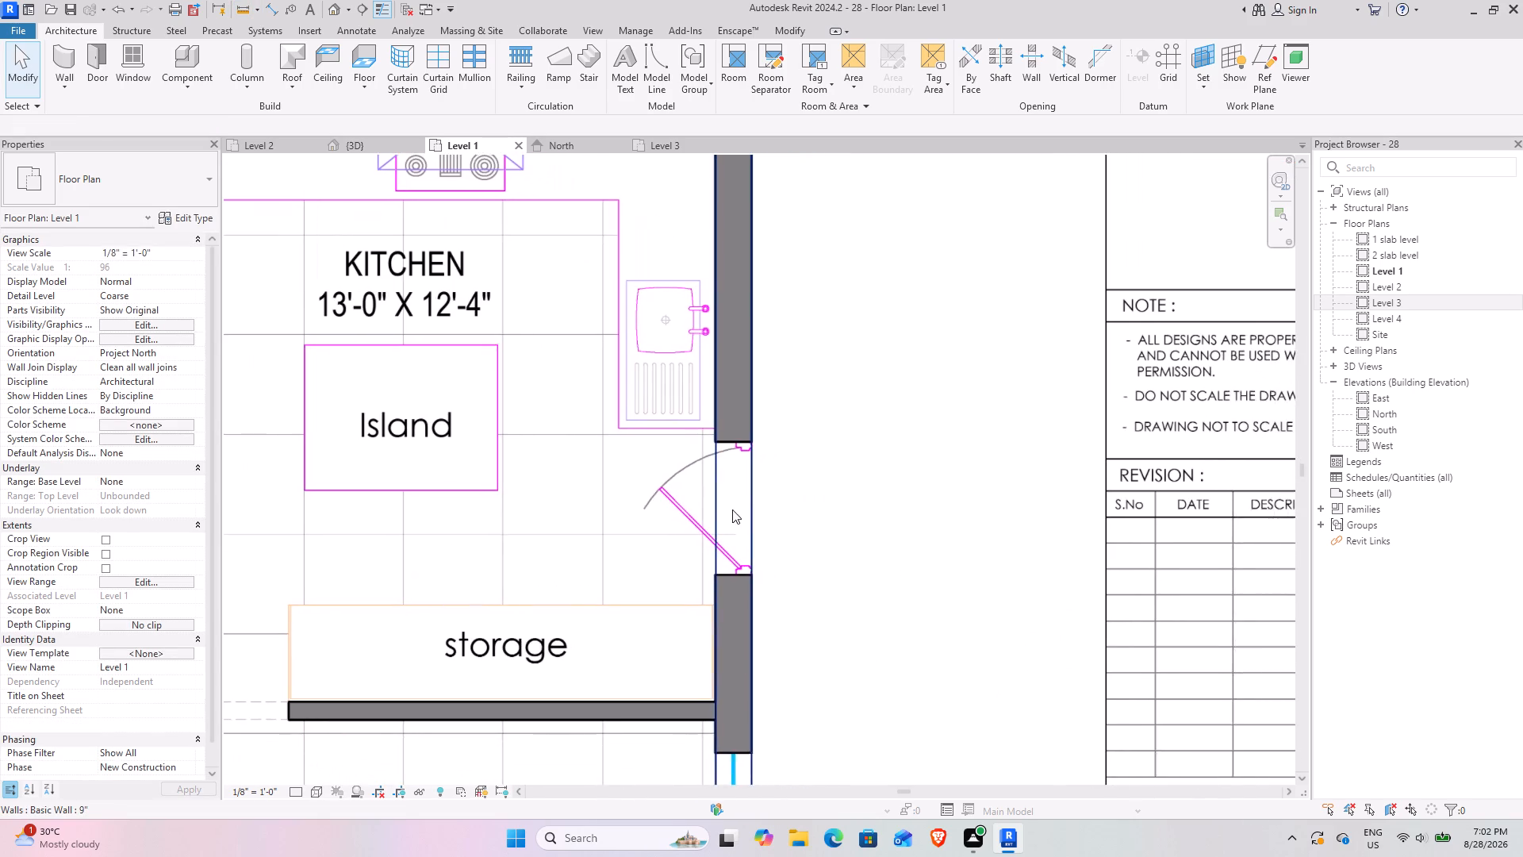
{"action": "scroll", "coordinate": [721, 489], "scroll_direction": "up", "scroll_amount": 3}
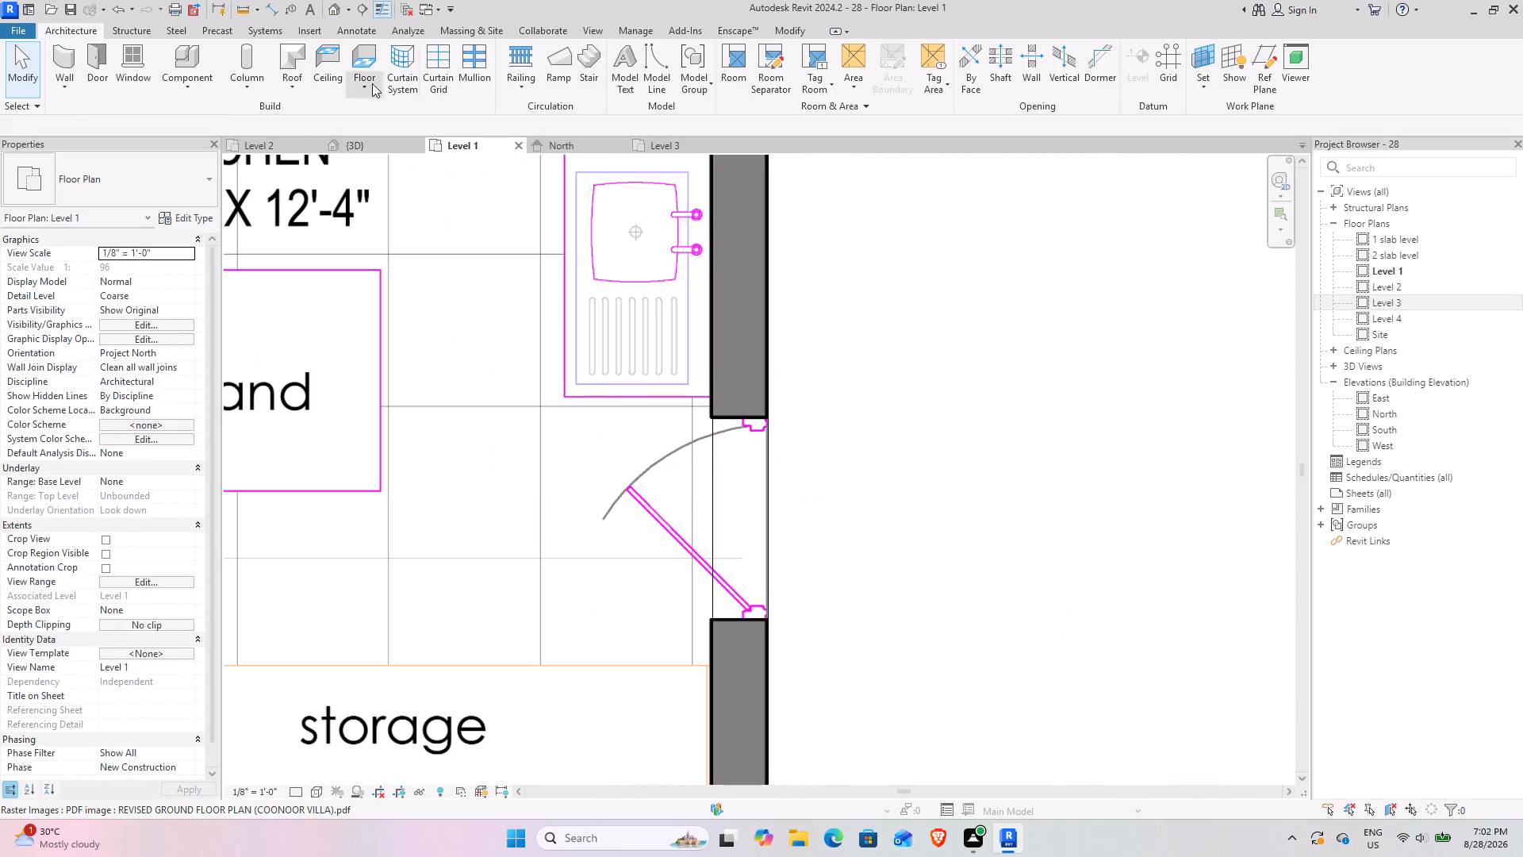
{"action": "scroll", "coordinate": [493, 307], "scroll_direction": "down", "scroll_amount": 3}
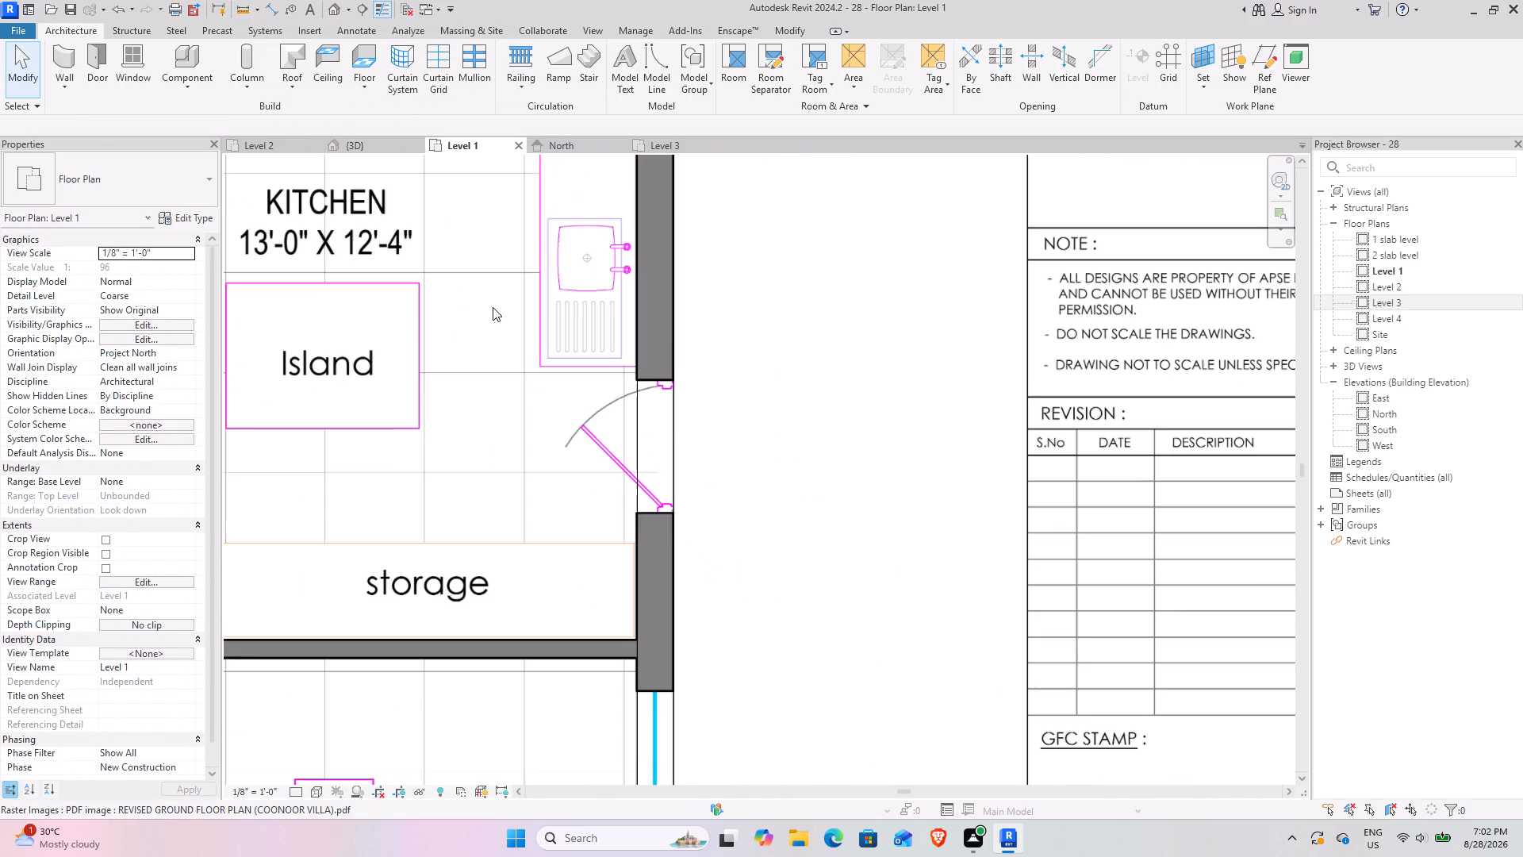
{"action": "middle_click_drag", "start_coordinate": [465, 330], "coordinate": [776, 394]}
{"action": "scroll", "coordinate": [681, 365], "scroll_direction": "down", "scroll_amount": 7}
{"action": "middle_click_drag", "start_coordinate": [554, 468], "coordinate": [646, 444]}
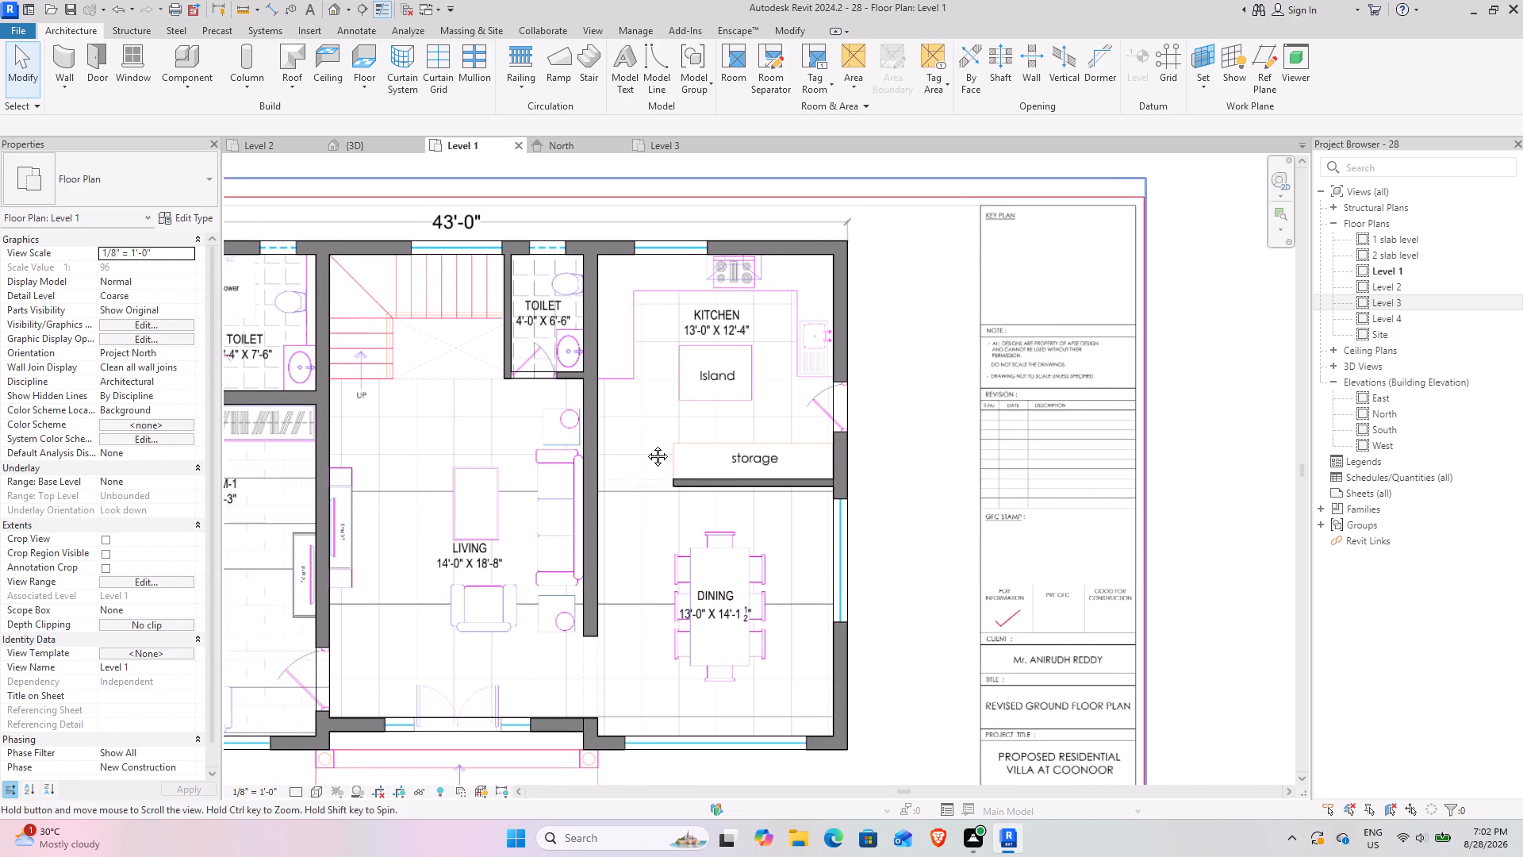
{"action": "middle_click_drag", "start_coordinate": [646, 444], "coordinate": [738, 379]}
{"action": "scroll", "coordinate": [598, 664], "scroll_direction": "up", "scroll_amount": 7}
{"action": "middle_click_drag", "start_coordinate": [508, 623], "coordinate": [589, 549]}
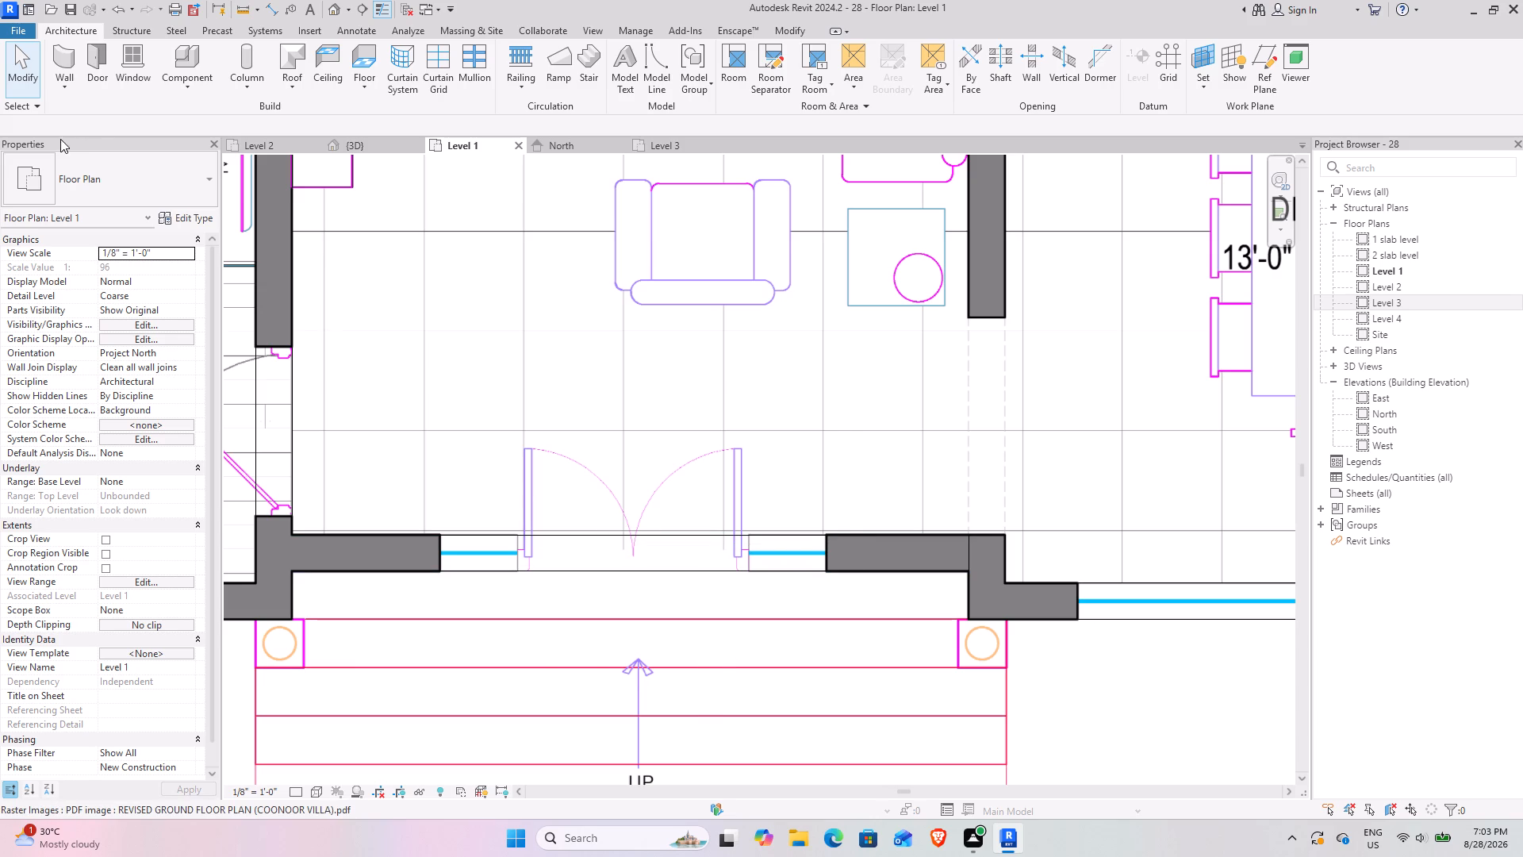
Start placing a door and browse the Doors folder of the US family library for a family to load.
{"action": "left_click", "coordinate": [105, 79]}
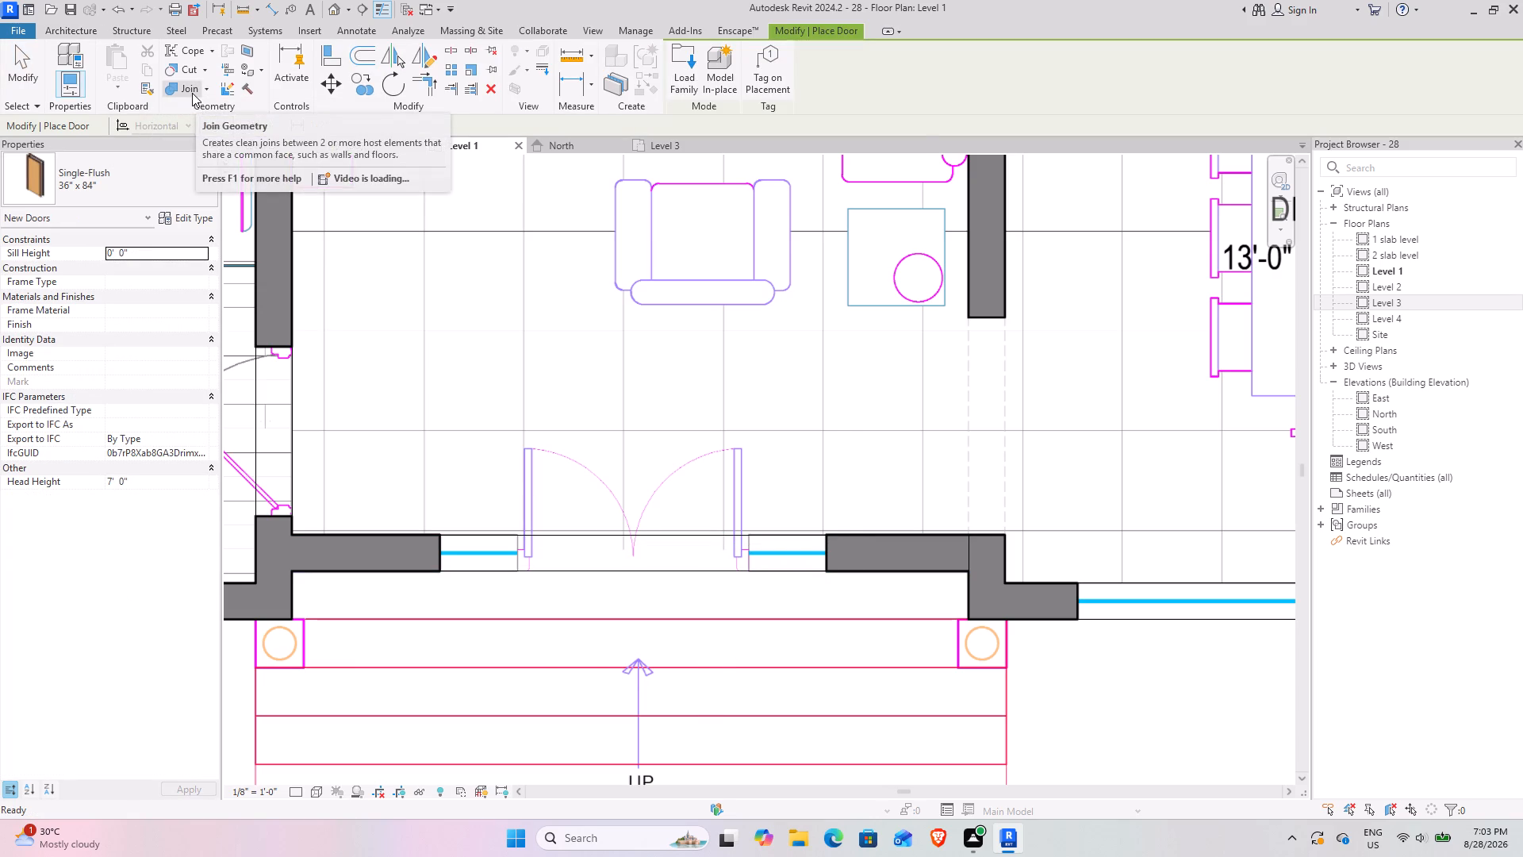
{"action": "left_click", "coordinate": [140, 199]}
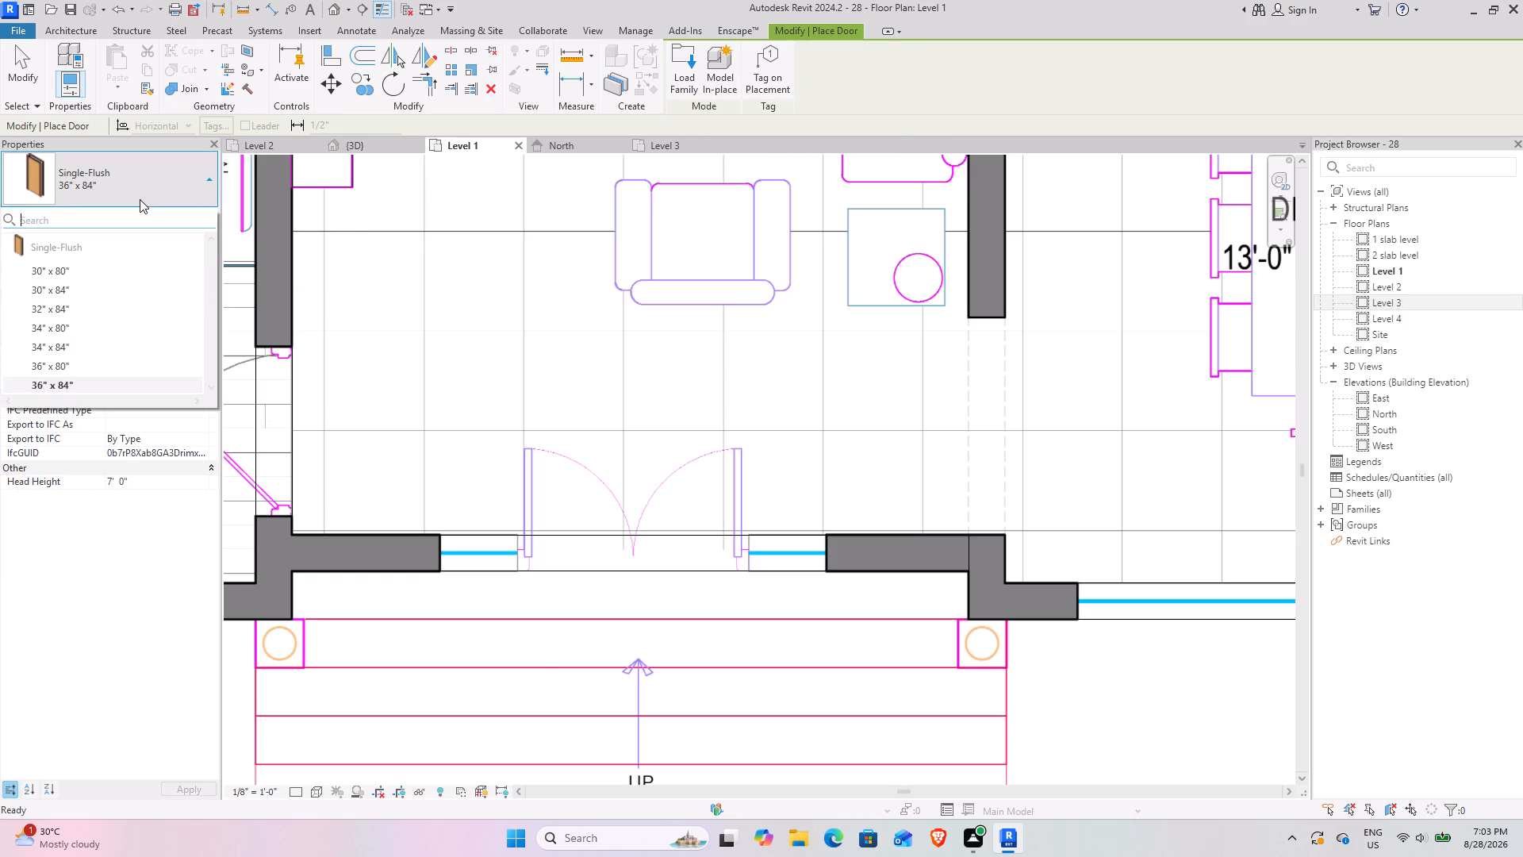
{"action": "left_click", "coordinate": [140, 199]}
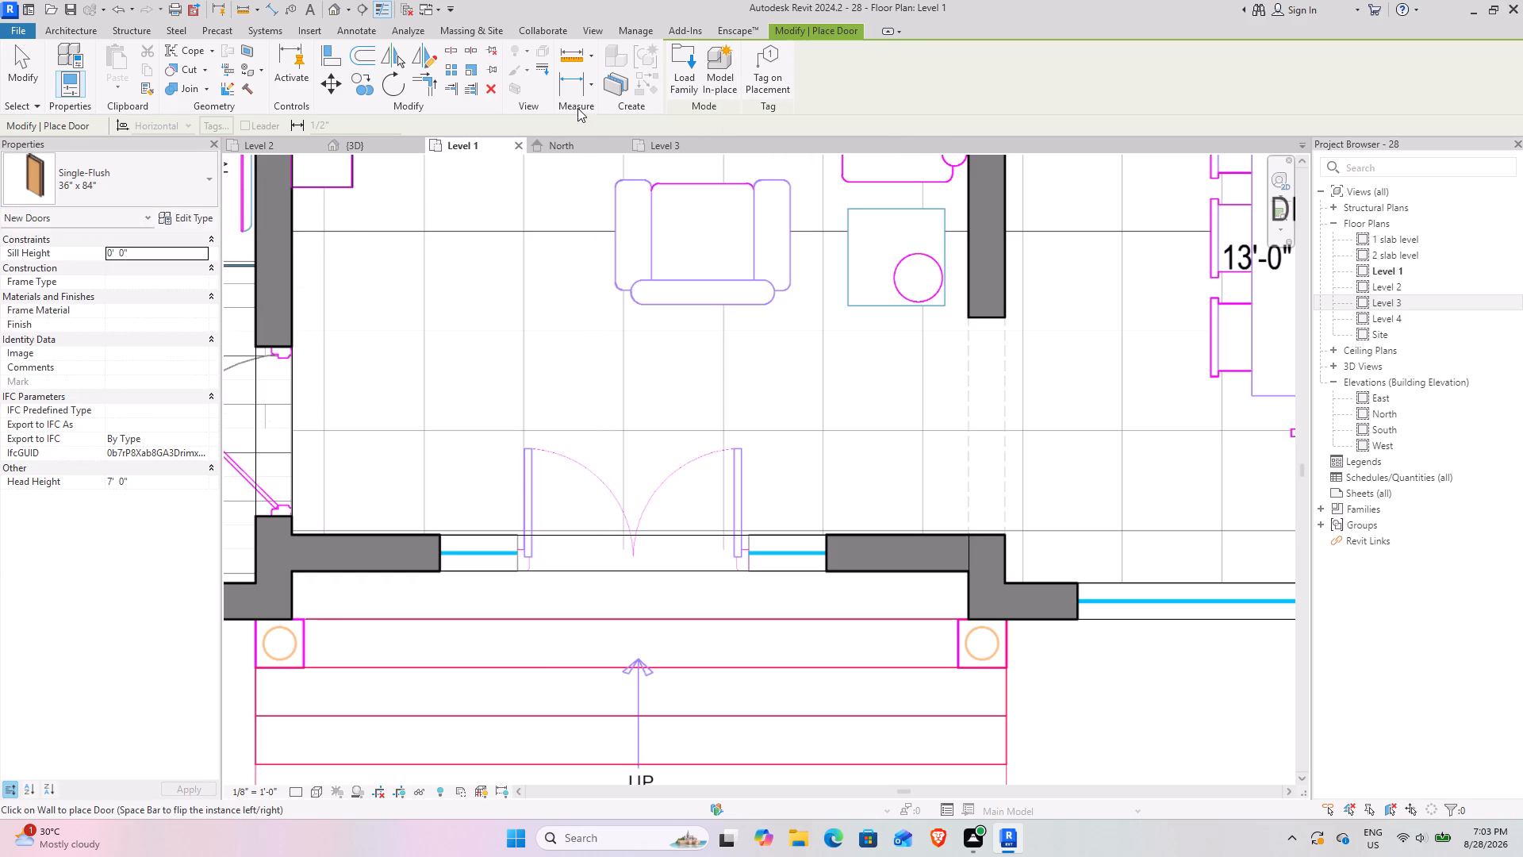
{"action": "left_click", "coordinate": [681, 50]}
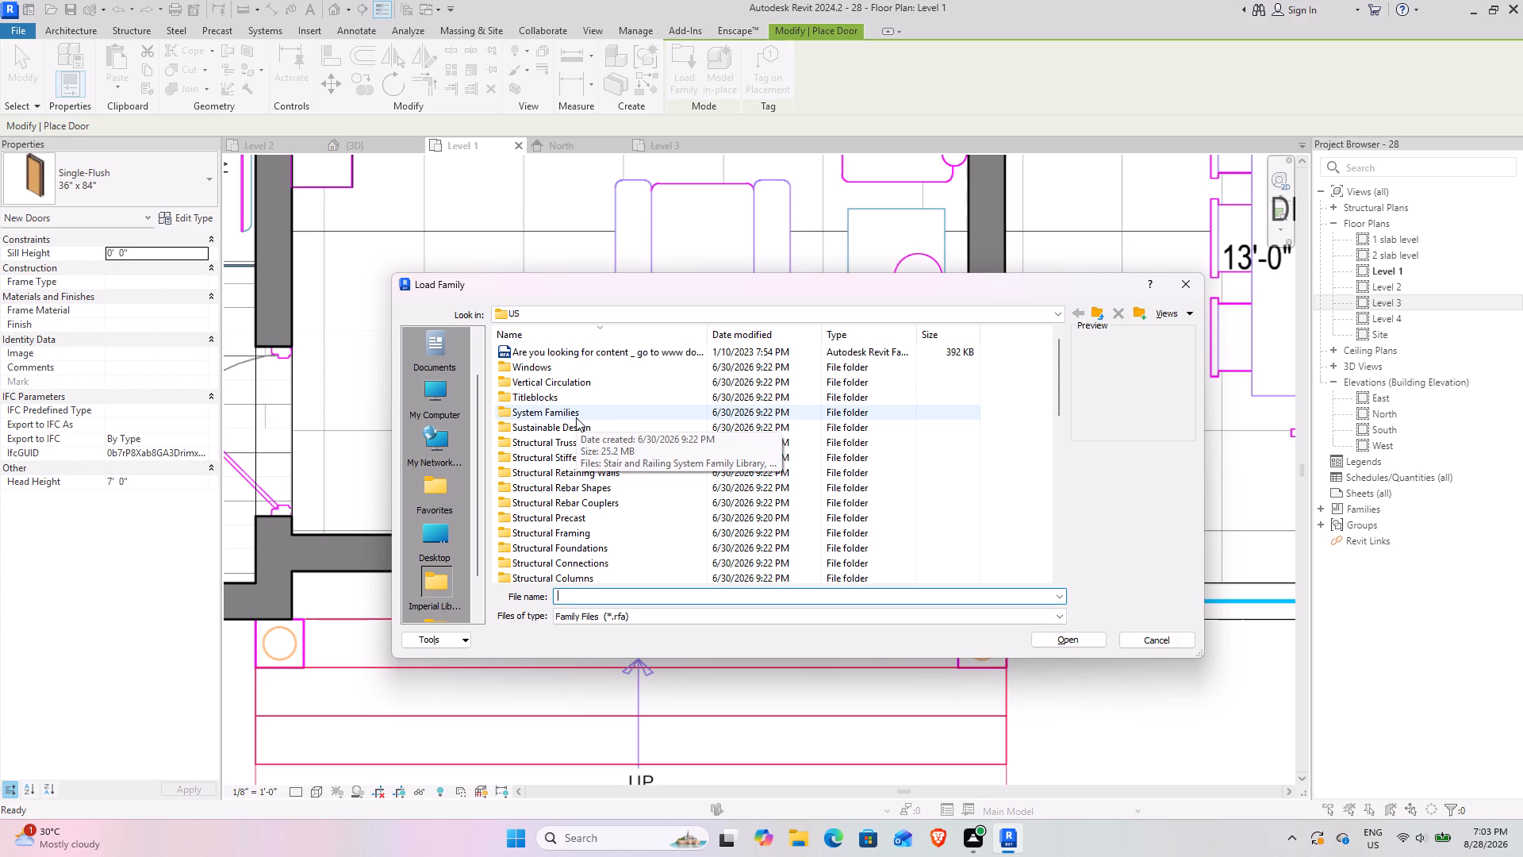
{"action": "scroll", "coordinate": [651, 487], "scroll_direction": "down", "scroll_amount": 5}
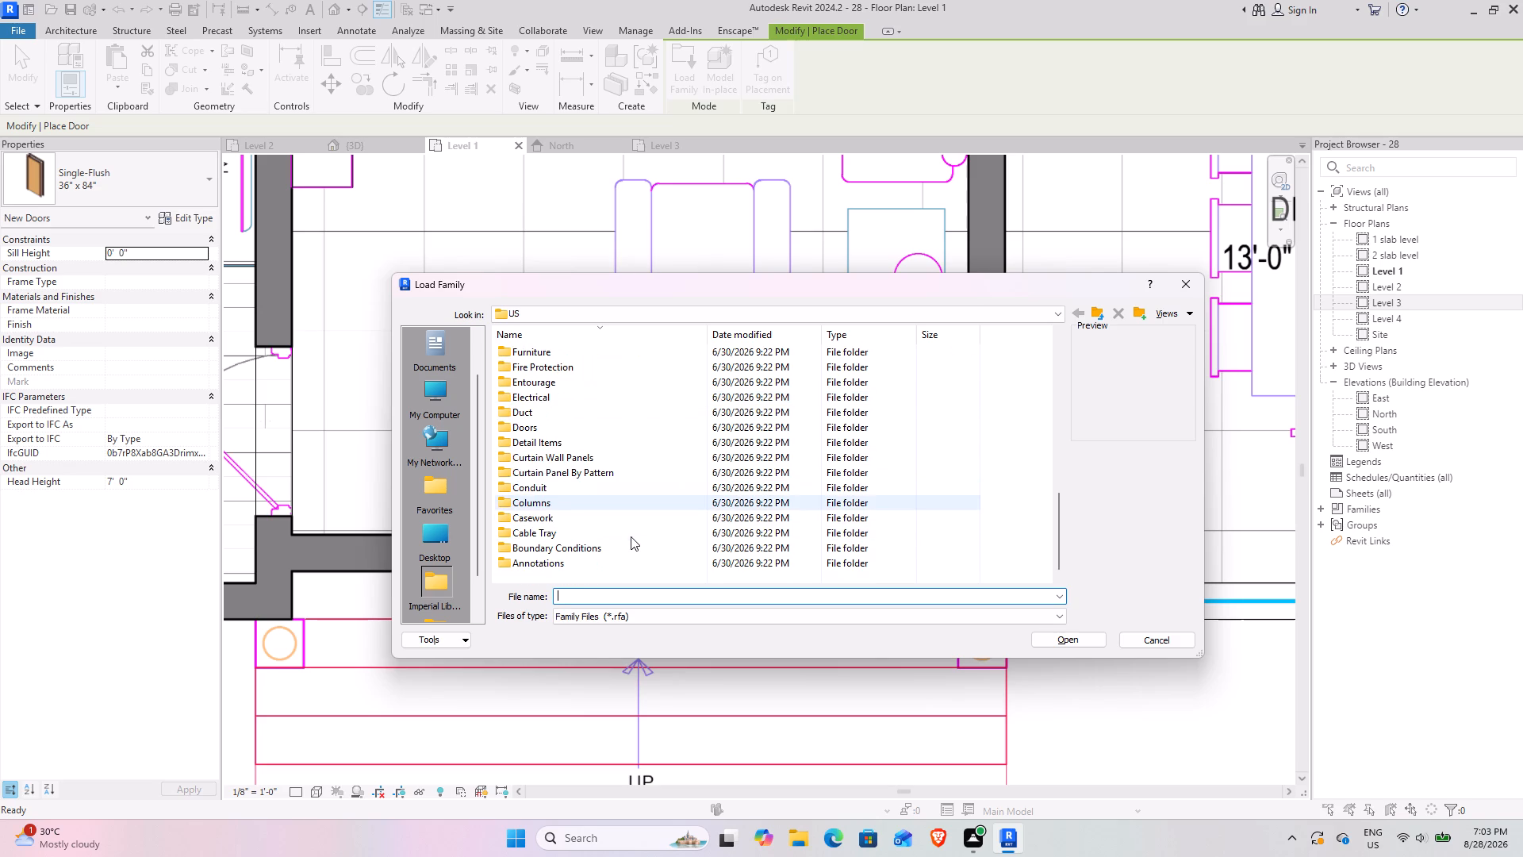
{"action": "double_click", "coordinate": [560, 431]}
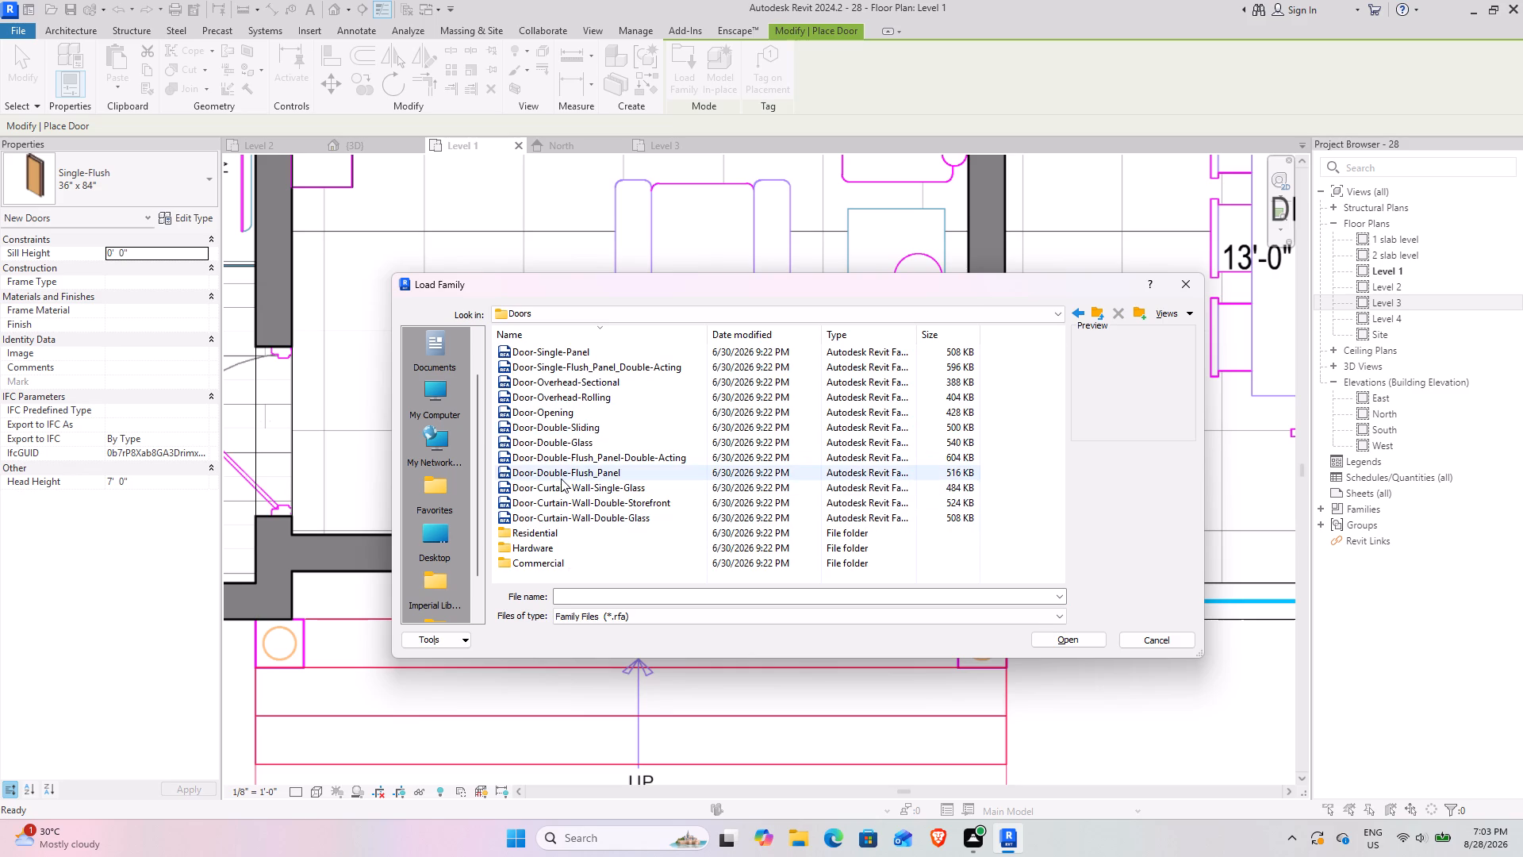
{"action": "scroll", "coordinate": [578, 452], "scroll_direction": "up", "scroll_amount": 12, "text": "ctrl"}
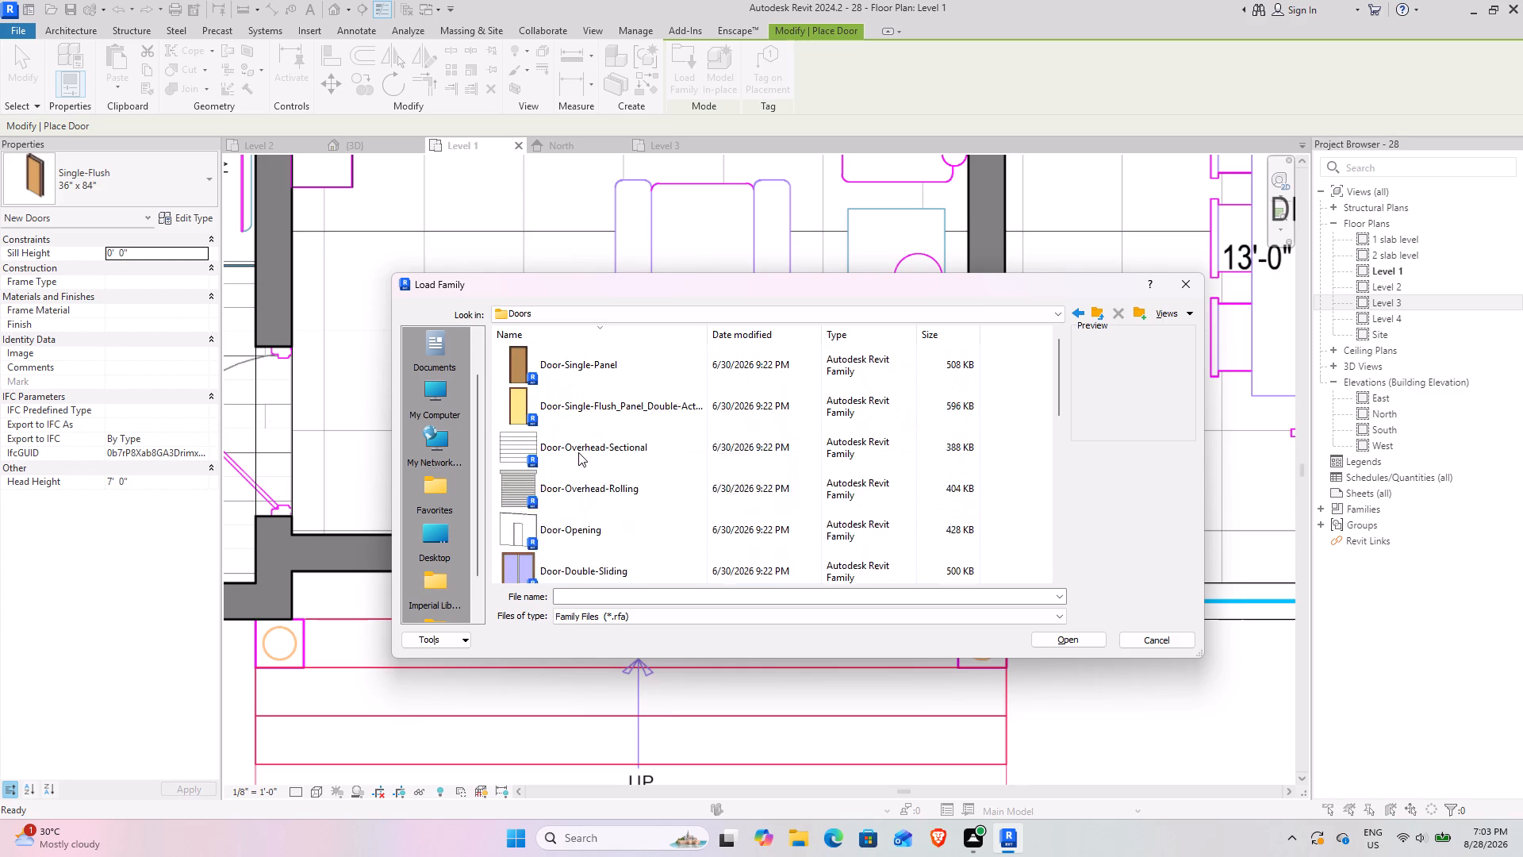
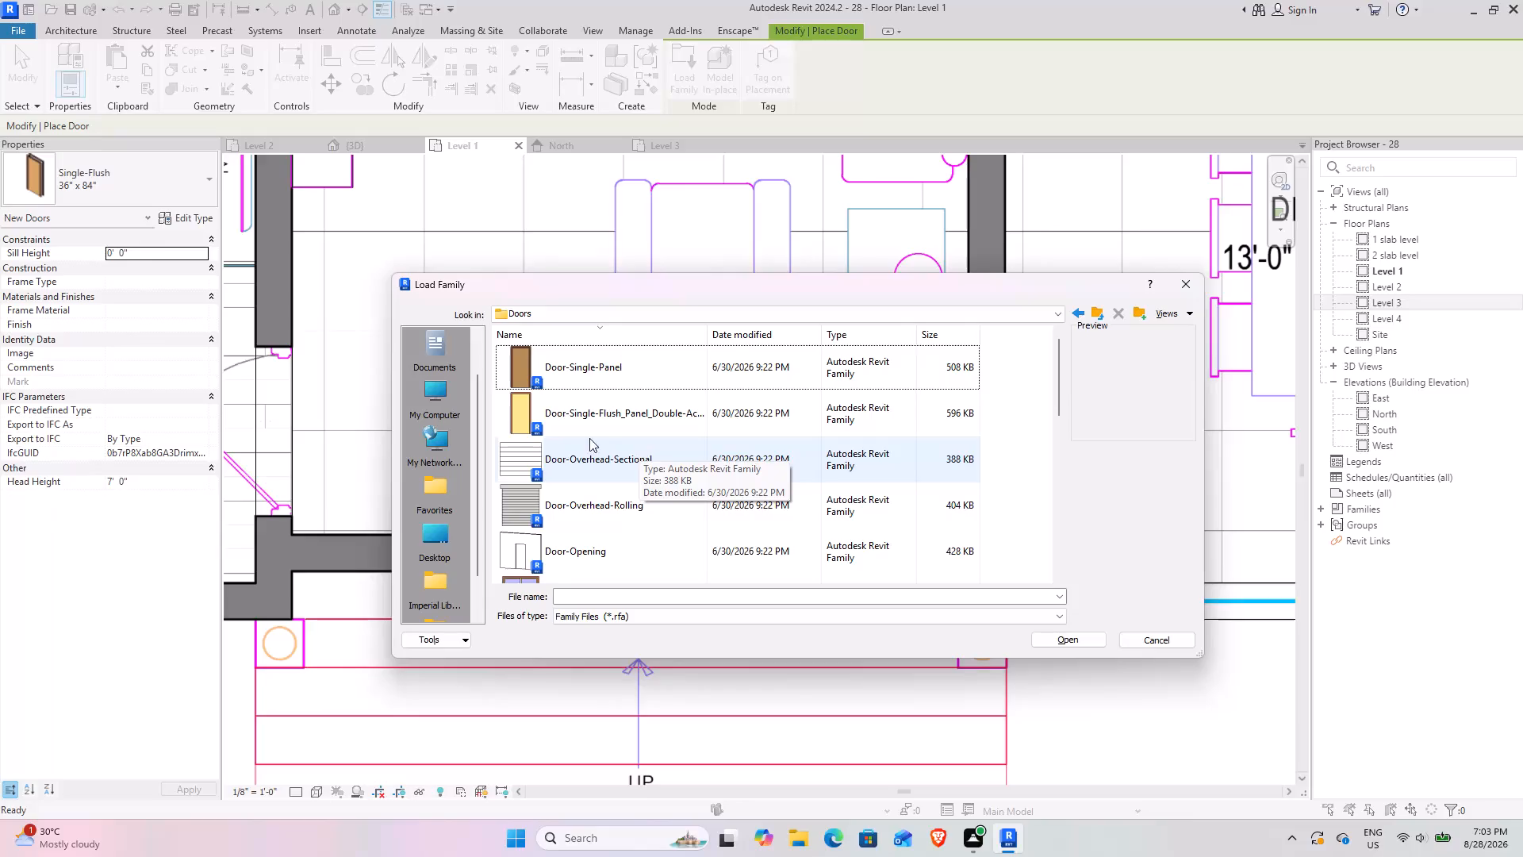
Load the Door-Double-Glass family with its 72" x 80" type from the Doors folder and leave door placement.
{"action": "scroll", "coordinate": [654, 396], "scroll_direction": "up", "scroll_amount": 4}
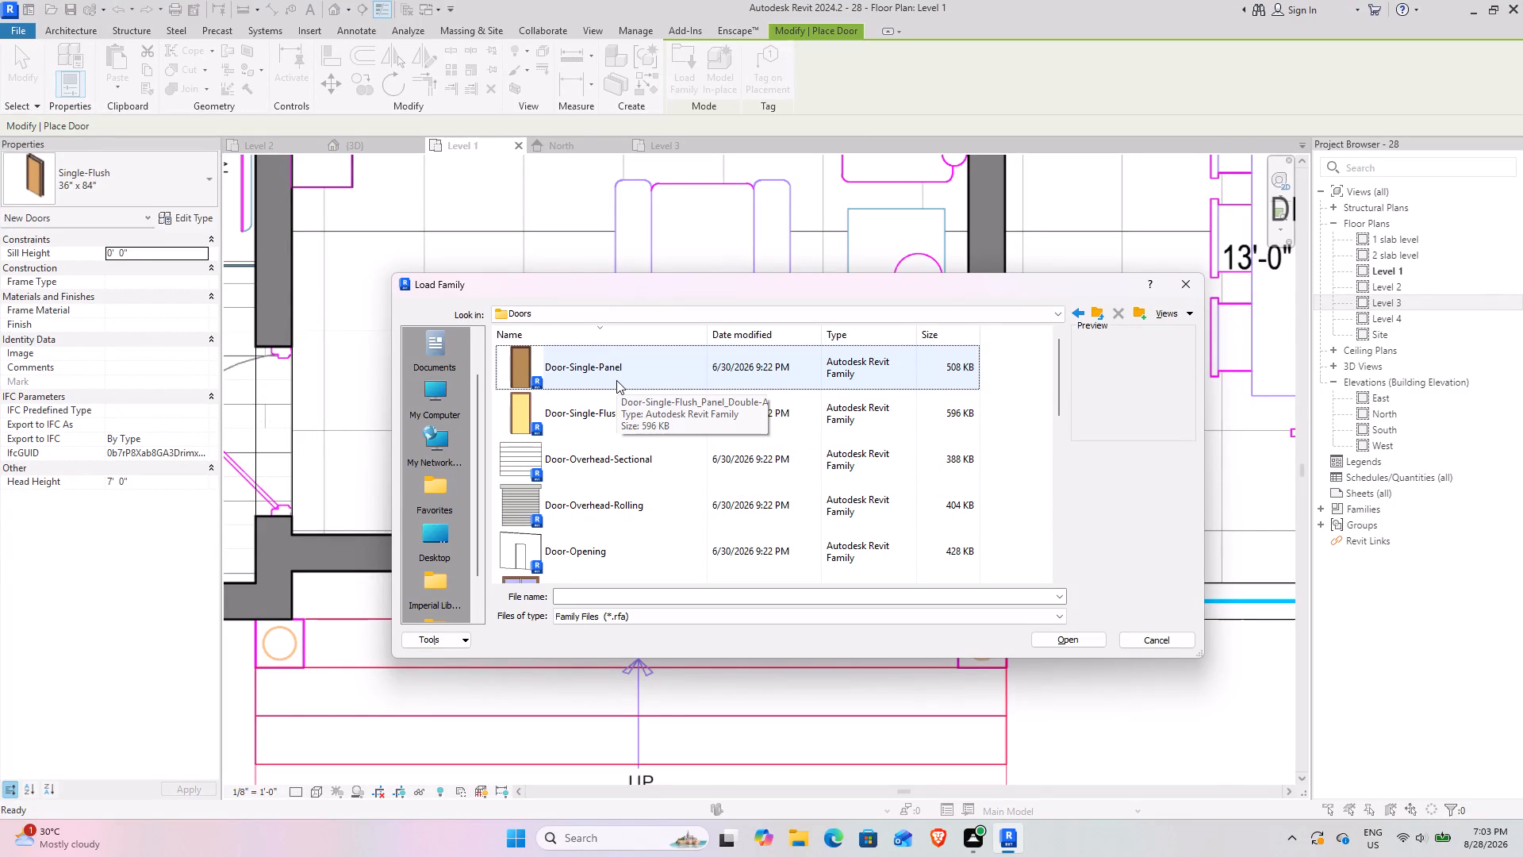
{"action": "scroll", "coordinate": [650, 485], "scroll_direction": "down", "scroll_amount": 1}
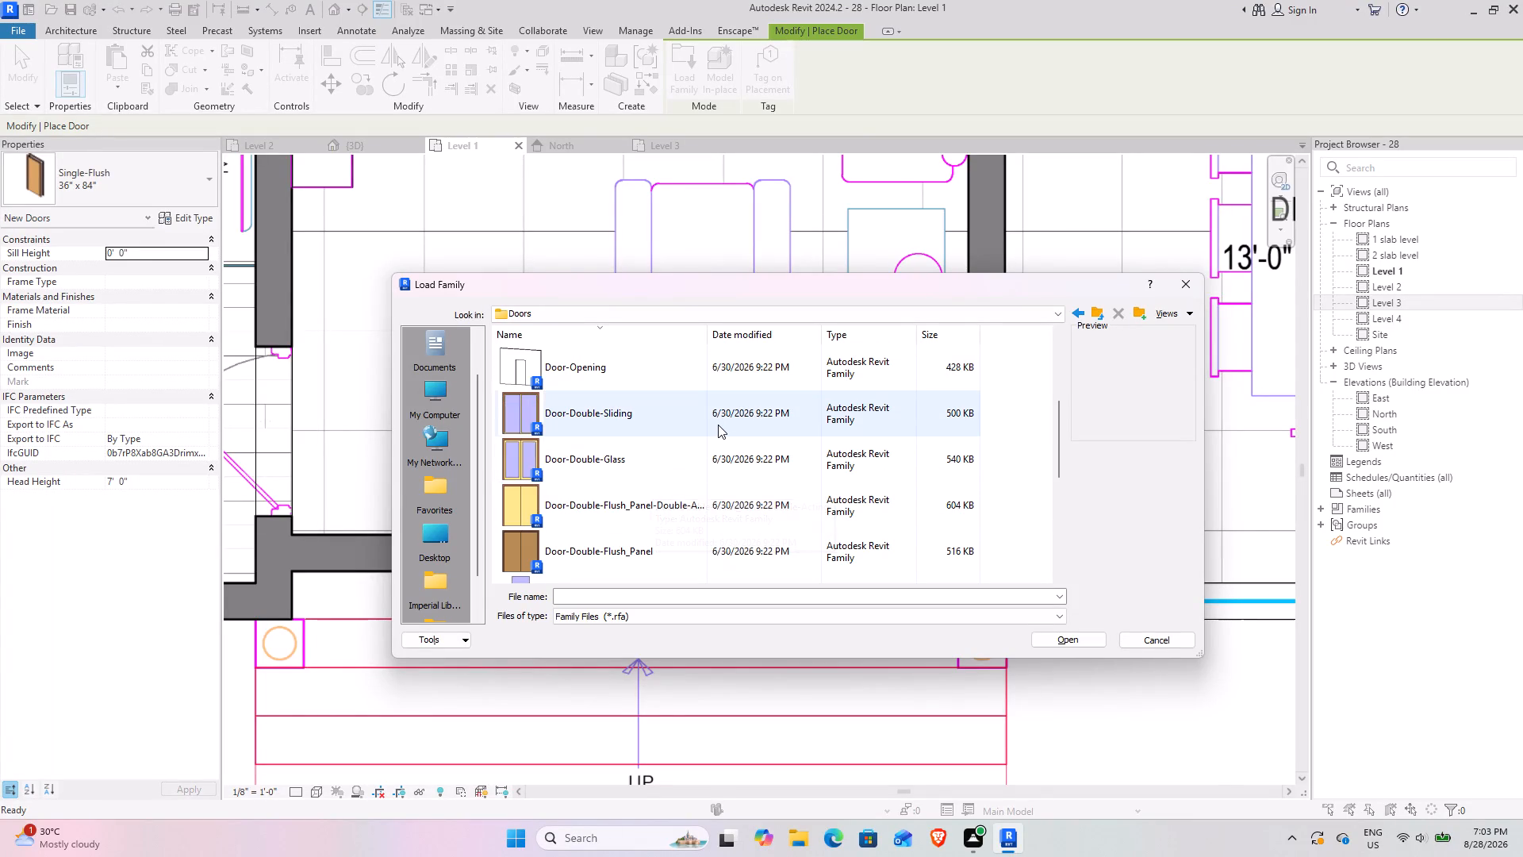
{"action": "left_click", "coordinate": [644, 452]}
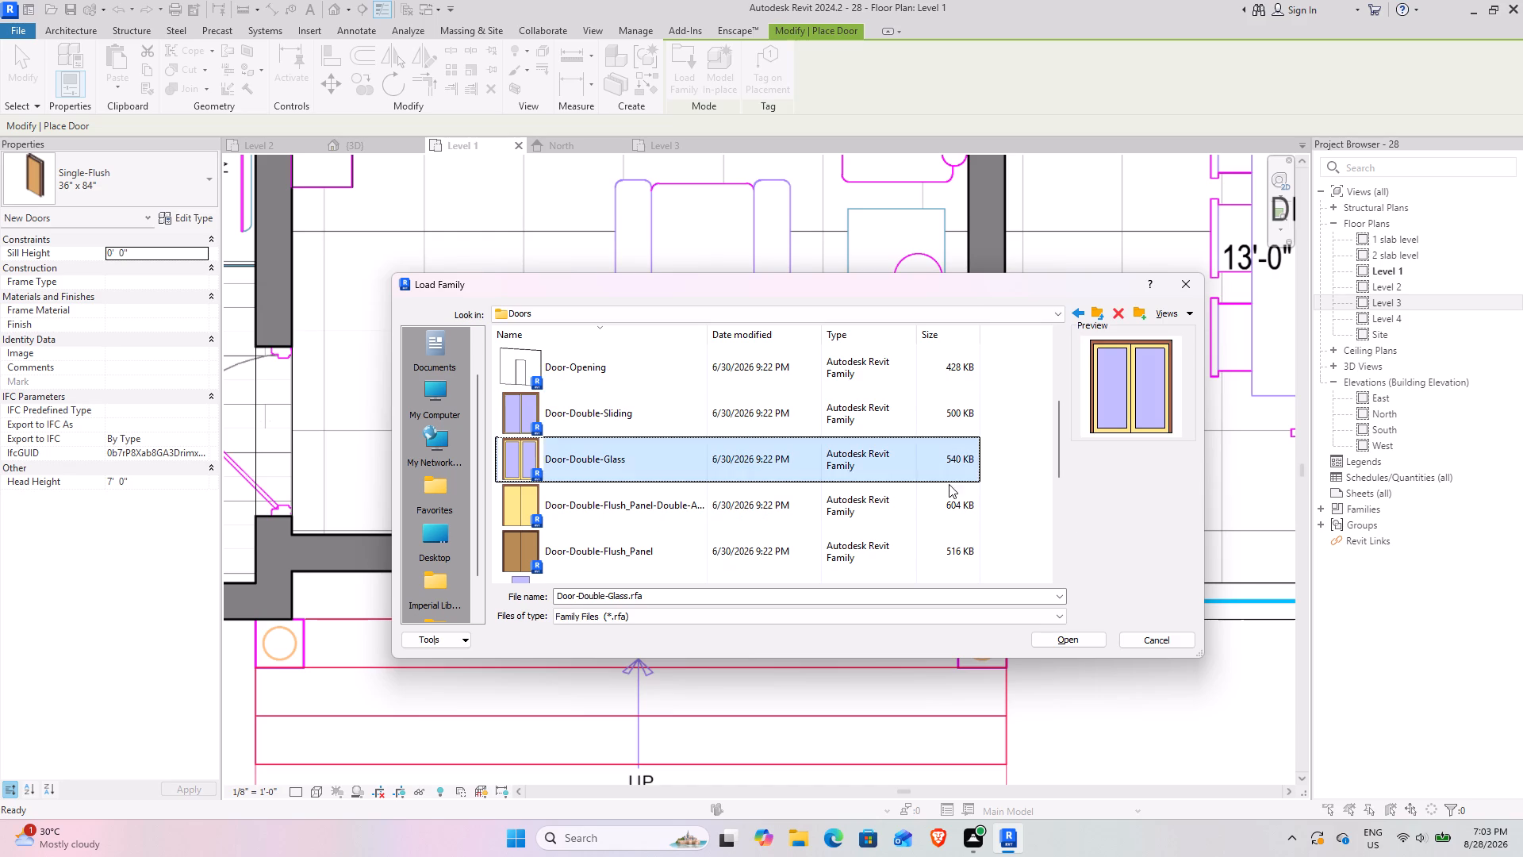
{"action": "left_click", "coordinate": [1080, 634]}
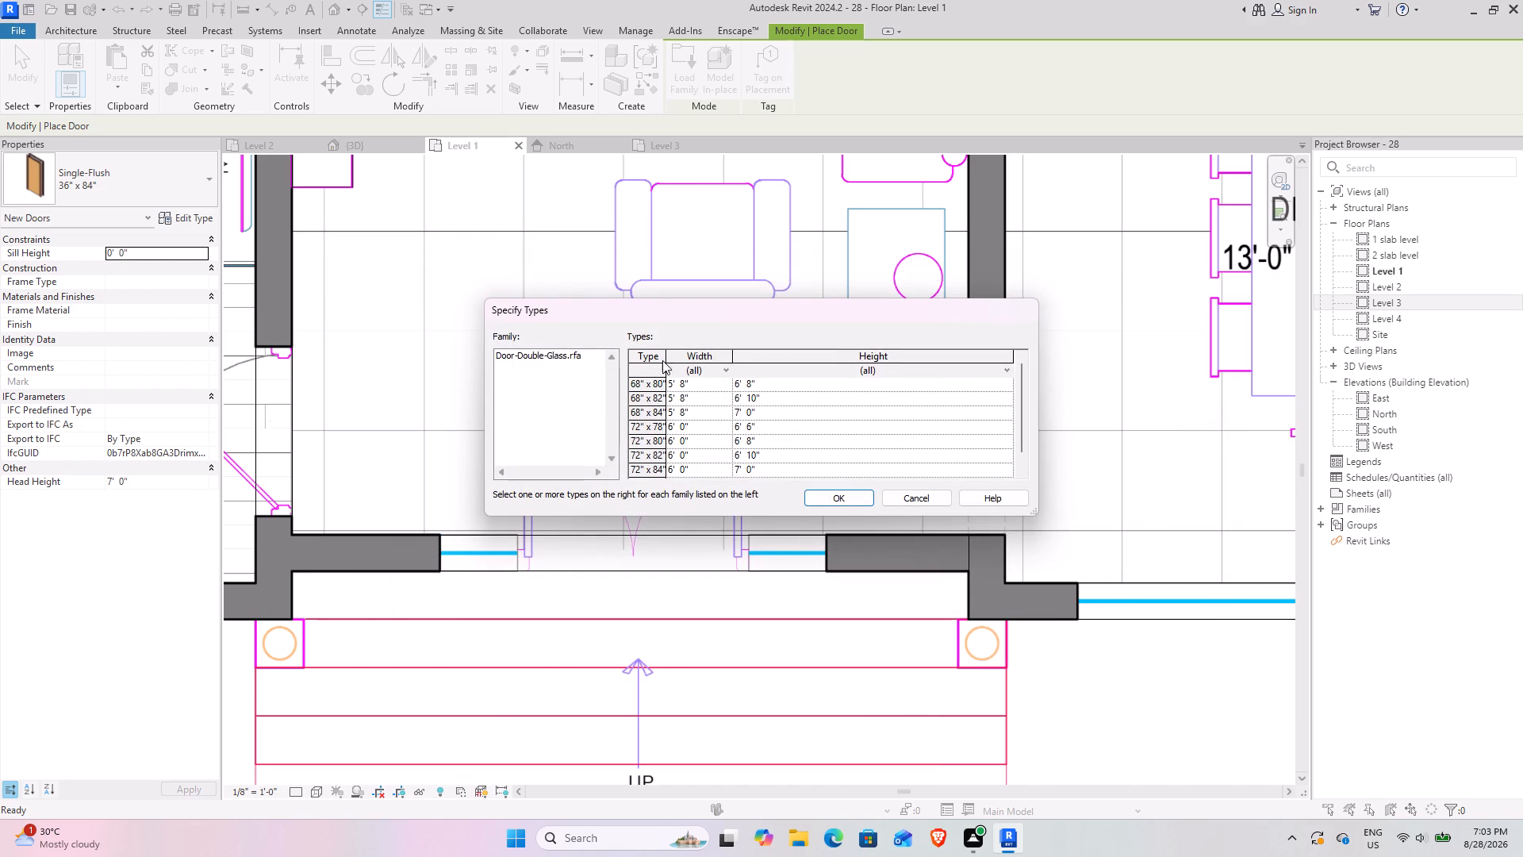
{"action": "left_click", "coordinate": [635, 431]}
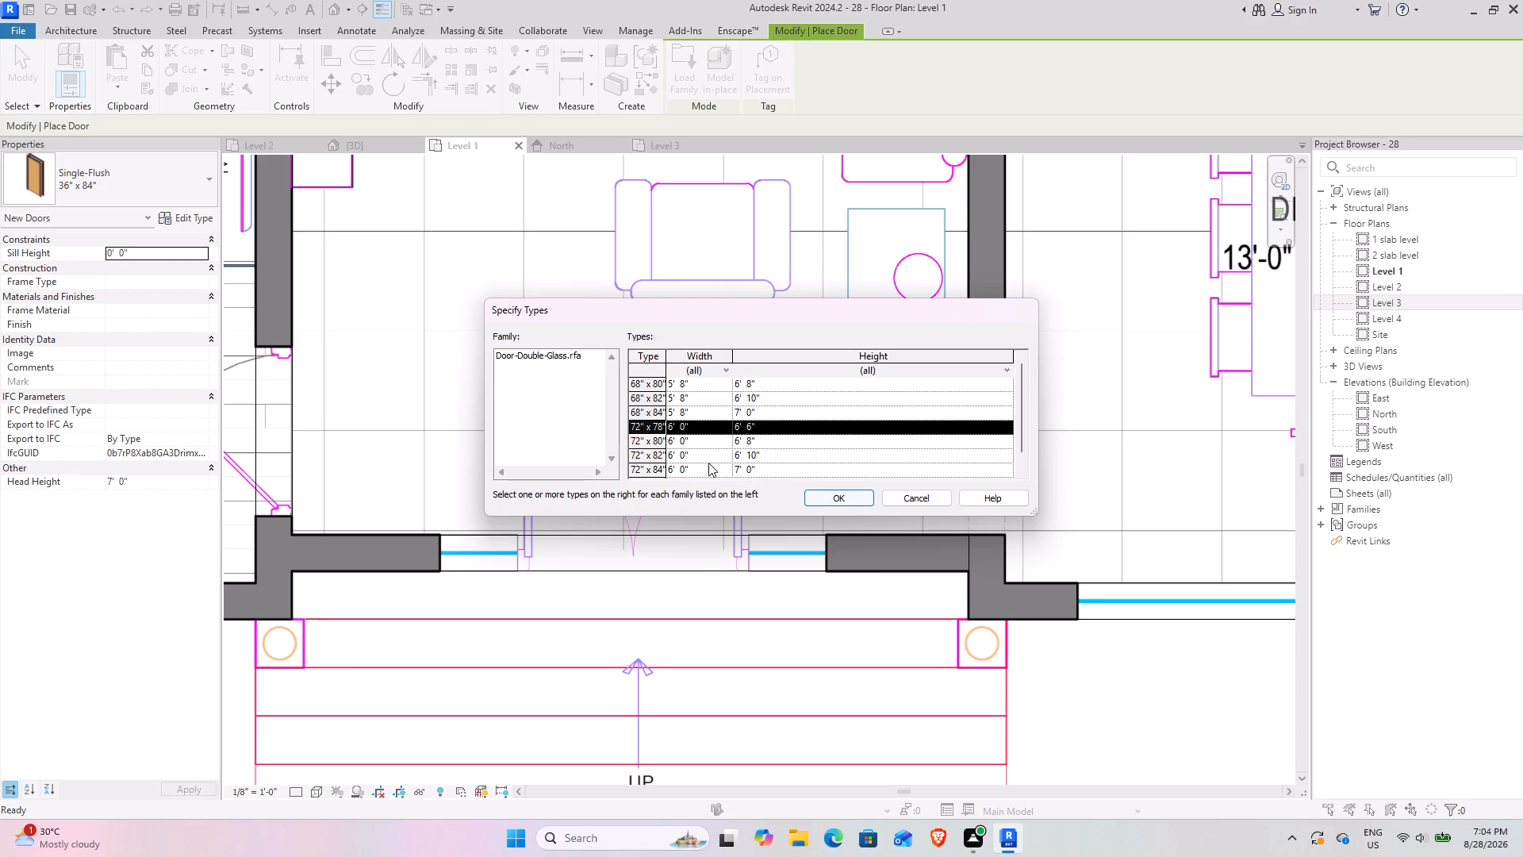
{"action": "left_click", "coordinate": [636, 448]}
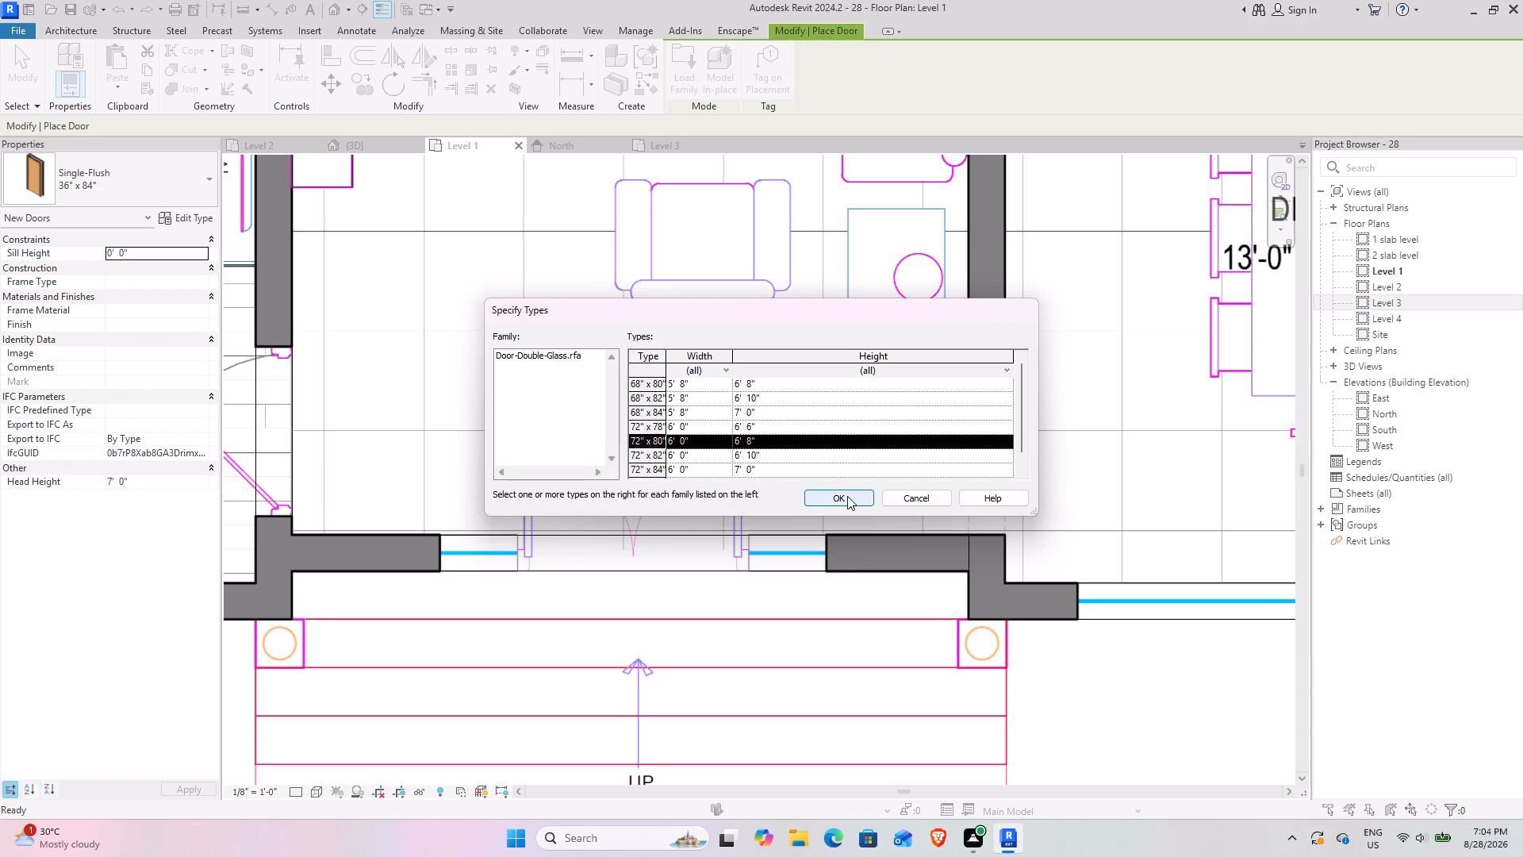
{"action": "left_click", "coordinate": [847, 496]}
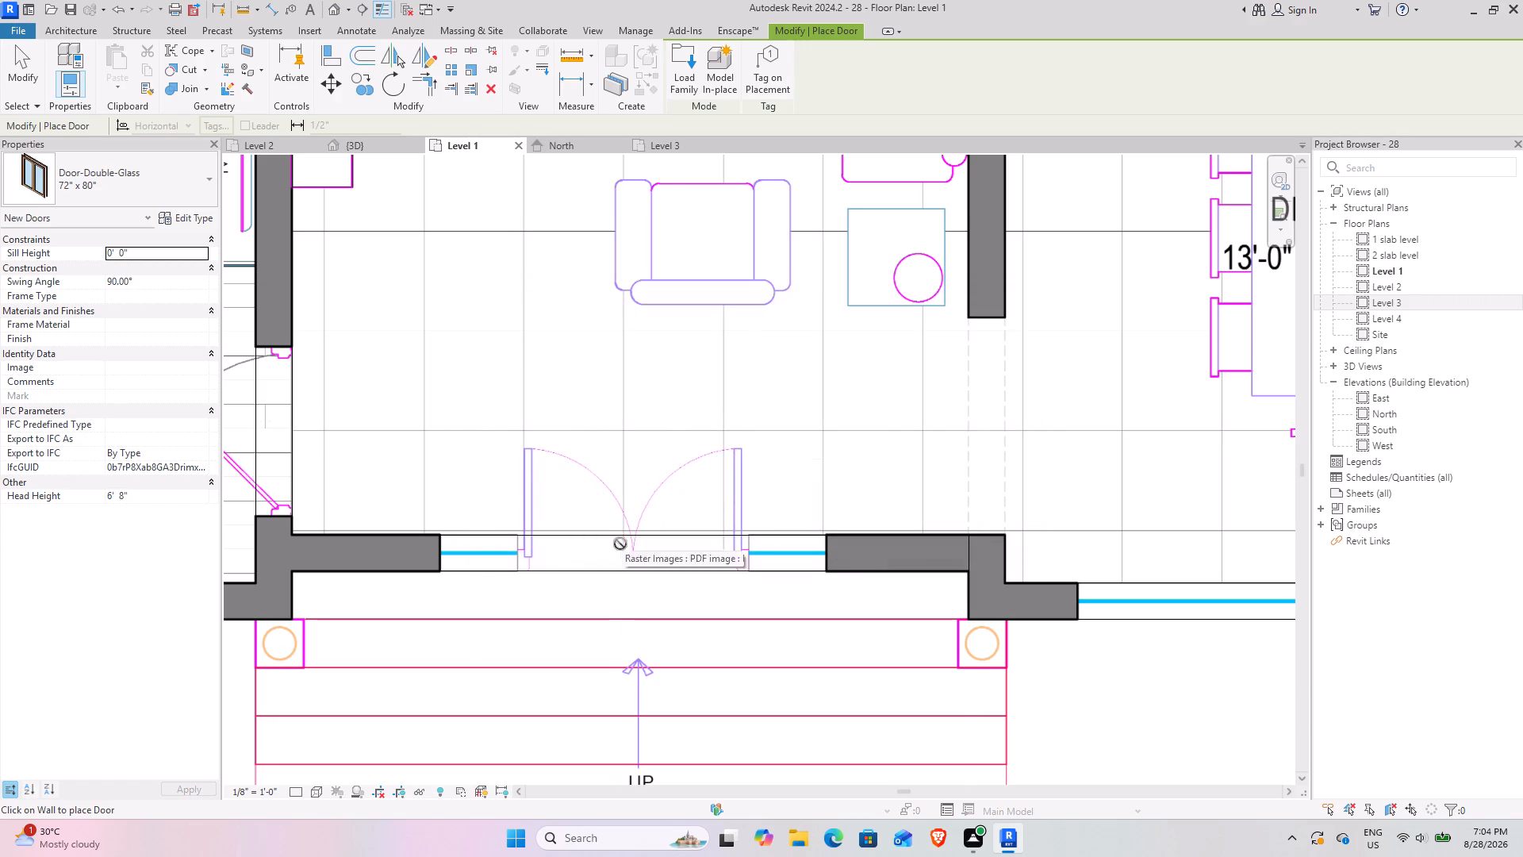
{"action": "left_click", "coordinate": [15, 86]}
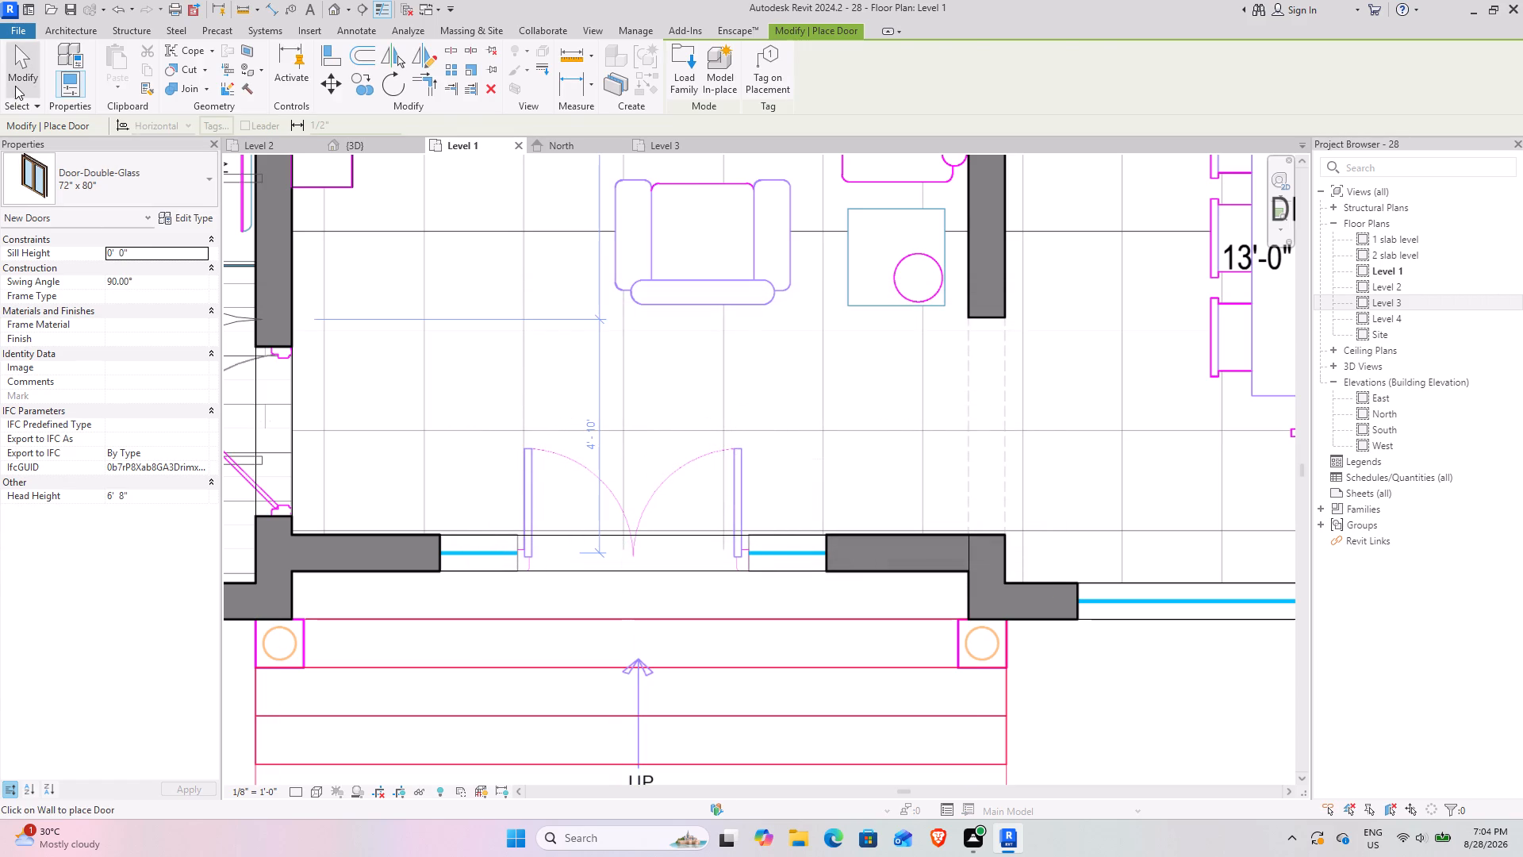
Measure the width of one glazed sidelight beside the double-door main entrance facing the portico steps.
{"action": "scroll", "coordinate": [535, 559], "scroll_direction": "up", "scroll_amount": 3}
{"action": "scroll", "coordinate": [600, 275], "scroll_direction": "down", "scroll_amount": 4}
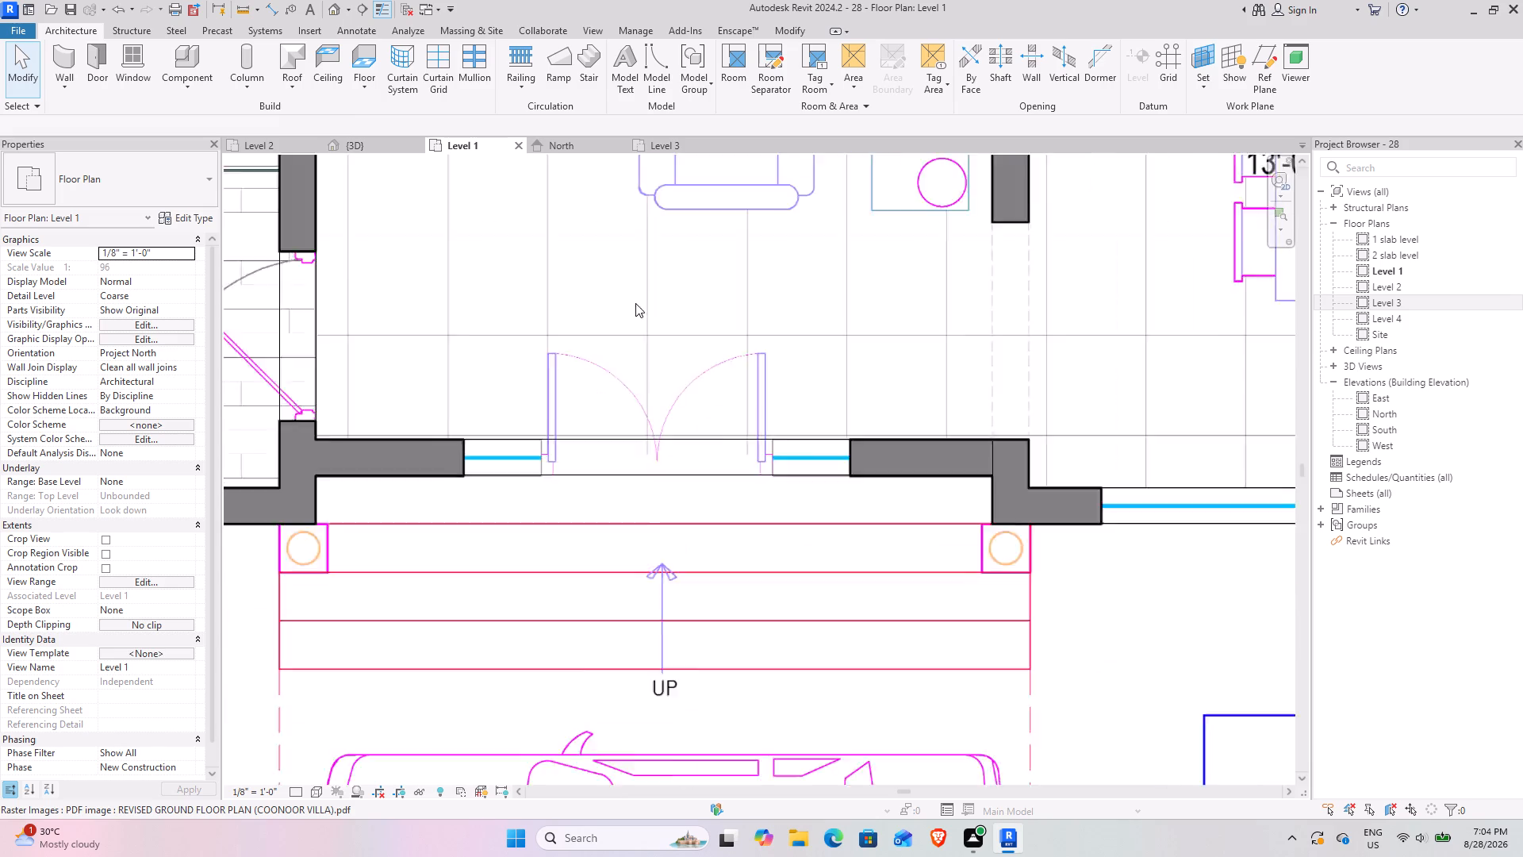
{"action": "scroll", "coordinate": [636, 304], "scroll_direction": "up", "scroll_amount": 1}
{"action": "scroll", "coordinate": [637, 304], "scroll_direction": "down", "scroll_amount": 4}
{"action": "middle_click_drag", "start_coordinate": [865, 290], "coordinate": [850, 478]}
{"action": "scroll", "coordinate": [625, 551], "scroll_direction": "up", "scroll_amount": 3}
{"action": "scroll", "coordinate": [562, 609], "scroll_direction": "up", "scroll_amount": 2}
{"action": "middle_click_drag", "start_coordinate": [562, 607], "coordinate": [547, 561]}
{"action": "scroll", "coordinate": [460, 528], "scroll_direction": "up", "scroll_amount": 1}
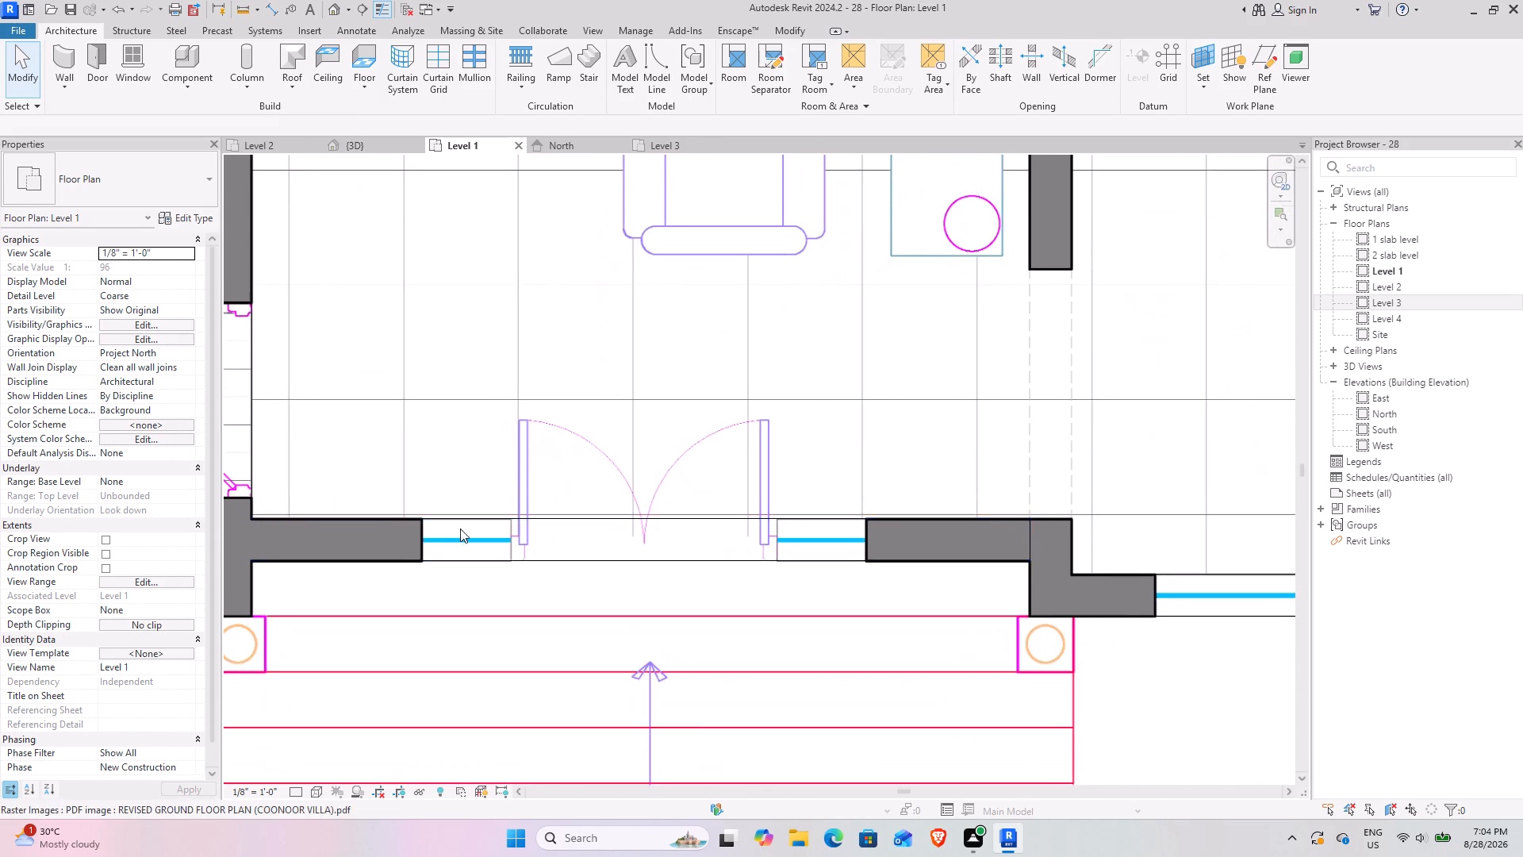
{"action": "scroll", "coordinate": [460, 528], "scroll_direction": "up", "scroll_amount": 1}
{"action": "middle_click_drag", "start_coordinate": [473, 521], "coordinate": [450, 555]}
{"action": "scroll", "coordinate": [449, 555], "scroll_direction": "down", "scroll_amount": 1}
{"action": "middle_click_drag", "start_coordinate": [461, 503], "coordinate": [469, 509]}
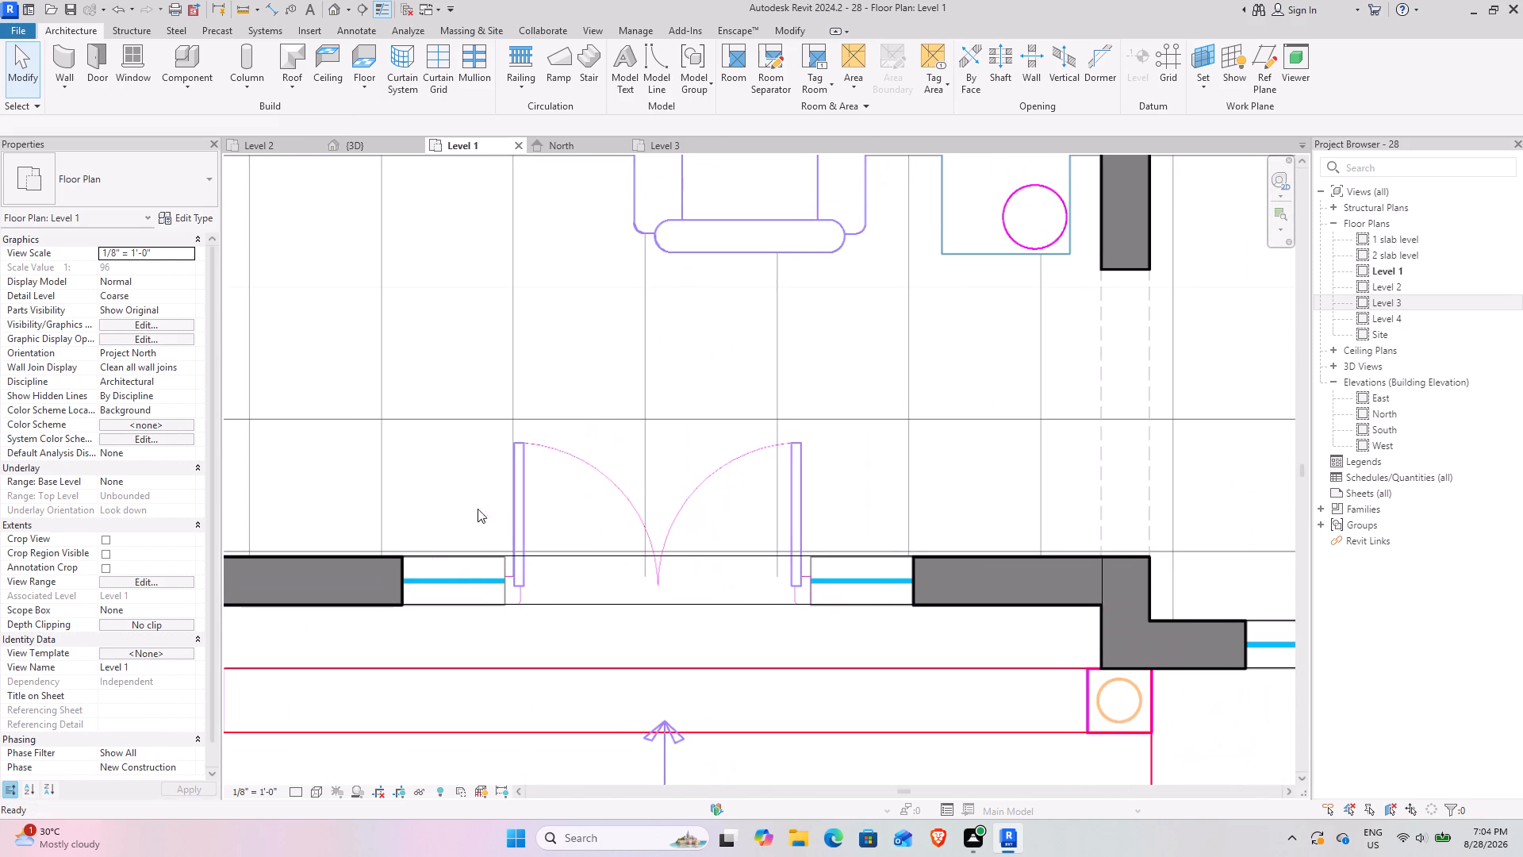
{"action": "left_click", "coordinate": [244, 3]}
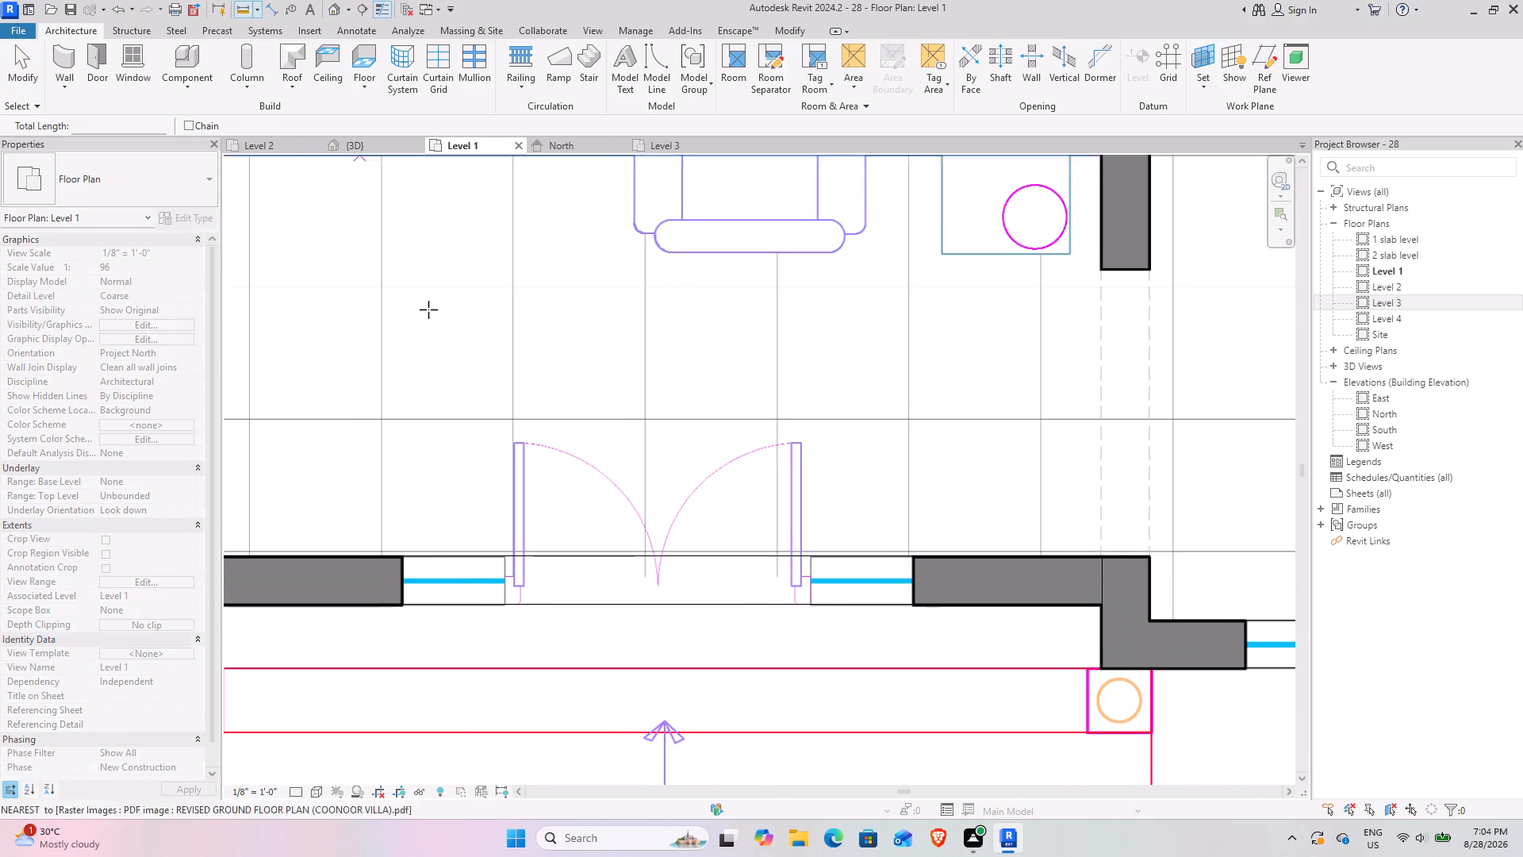
{"action": "left_click", "coordinate": [400, 605]}
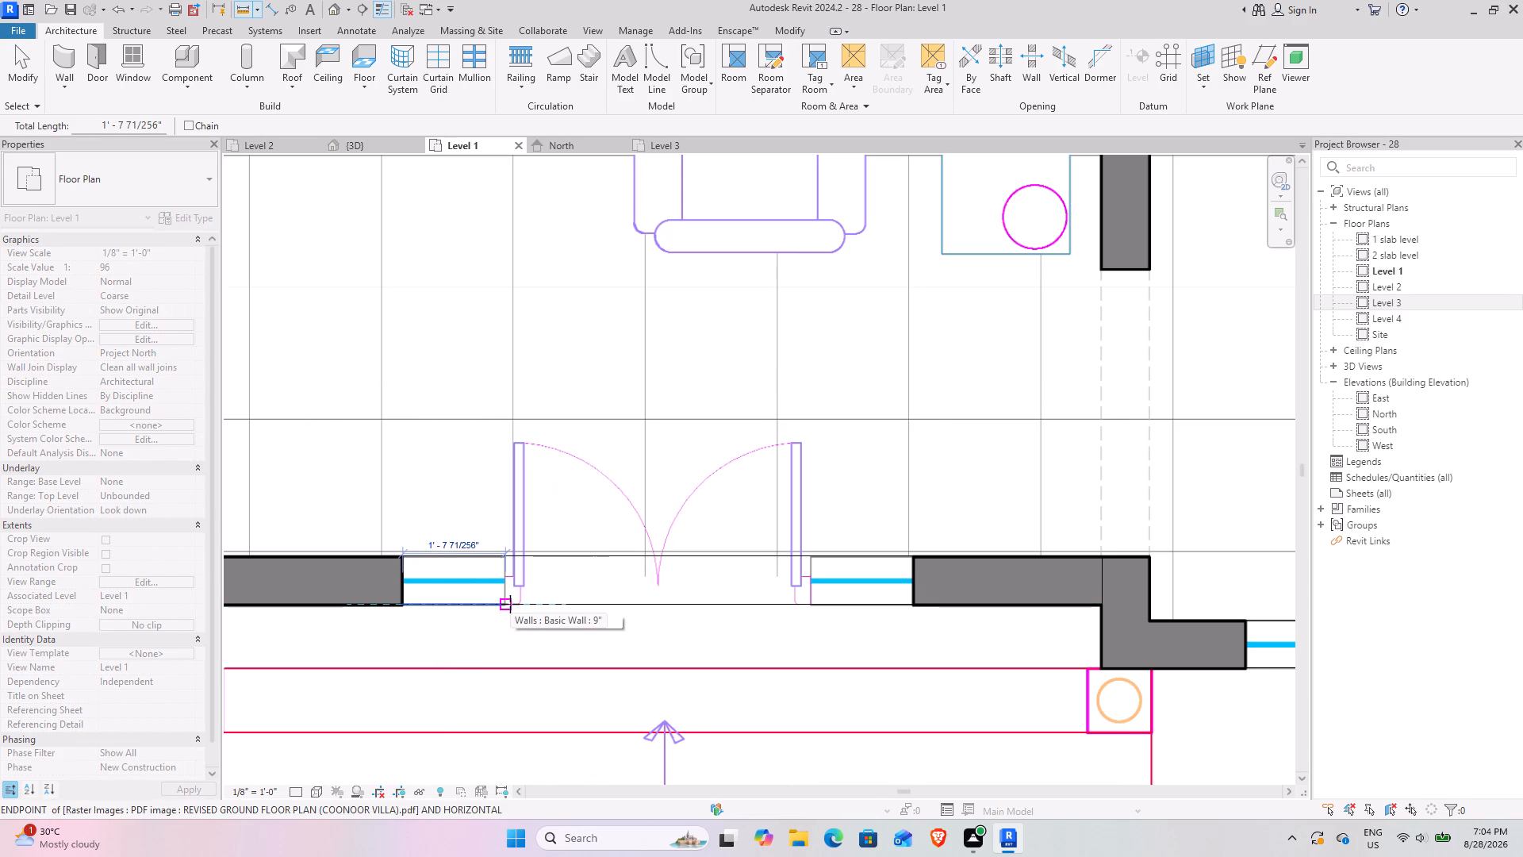
{"action": "key", "text": "Escape"}
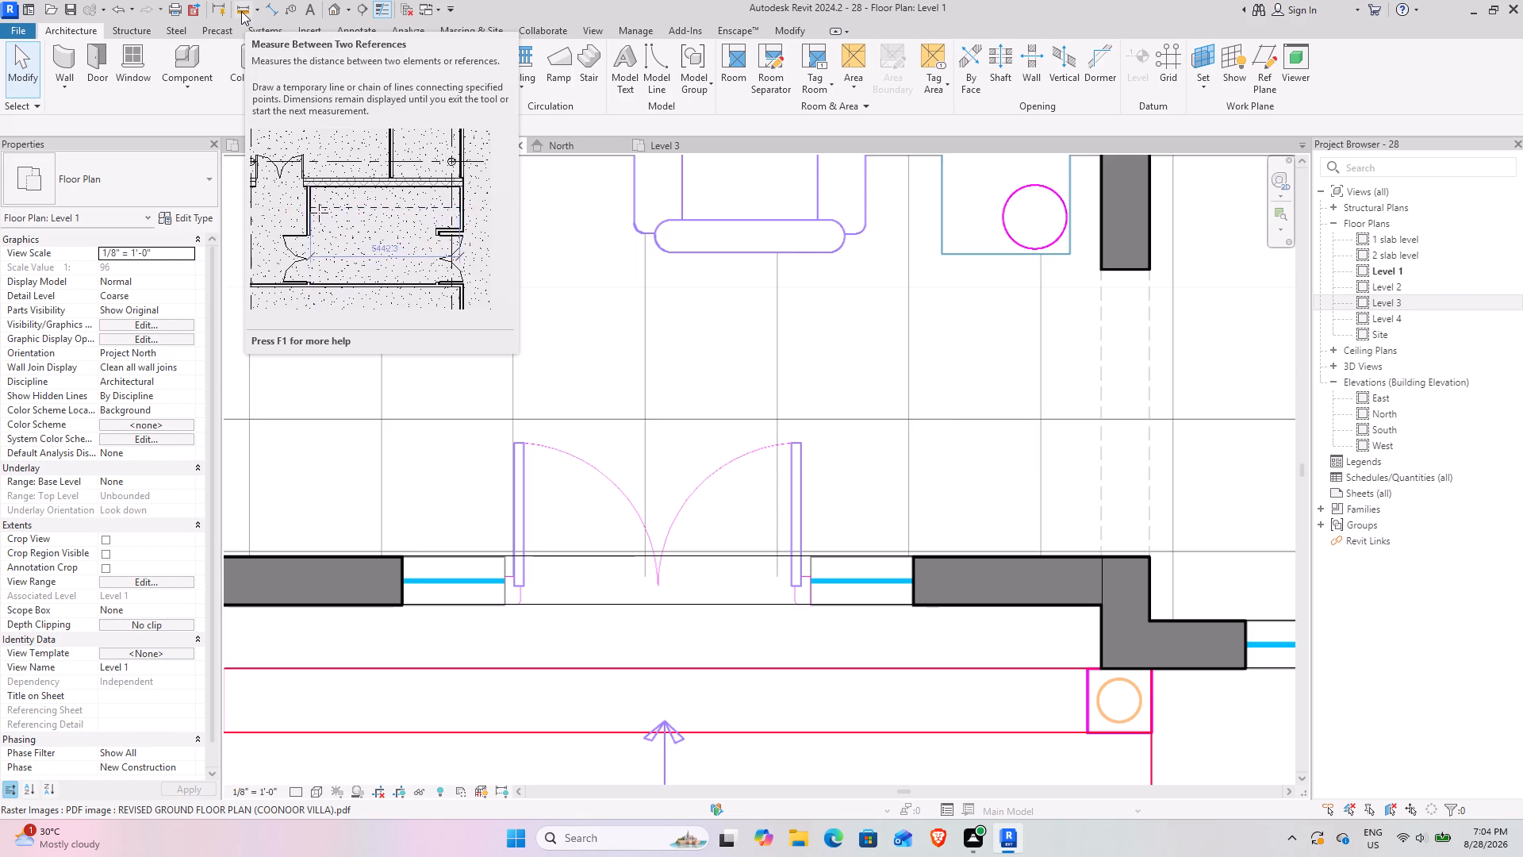
Assign the custom keyboard shortcut MB to the Measure Between Two References command in the user interface options.
{"action": "left_click", "coordinate": [8, 11]}
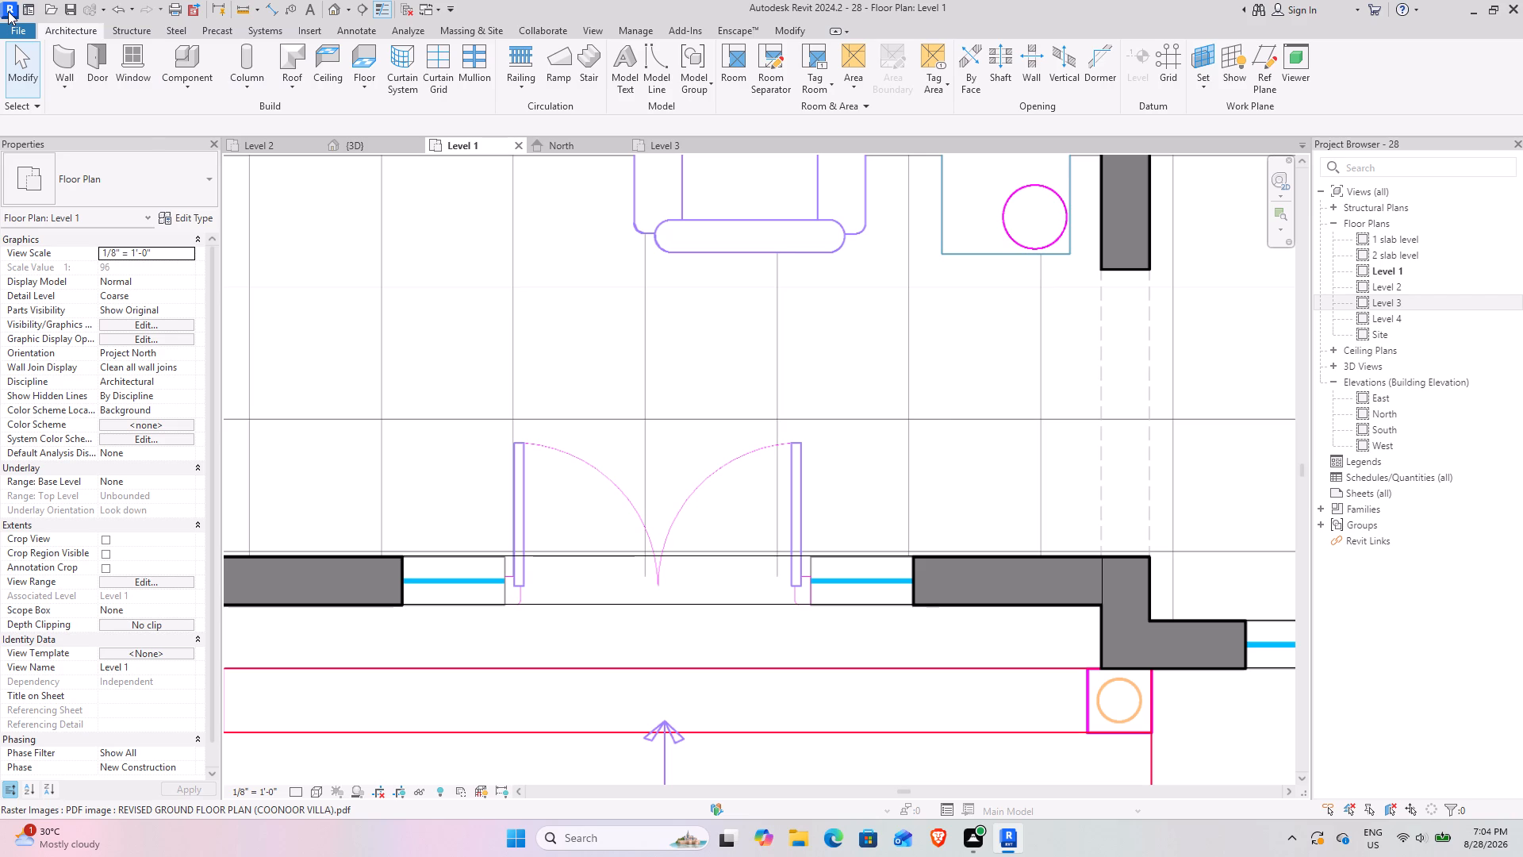
{"action": "left_click", "coordinate": [8, 11]}
{"action": "left_click", "coordinate": [9, 24]}
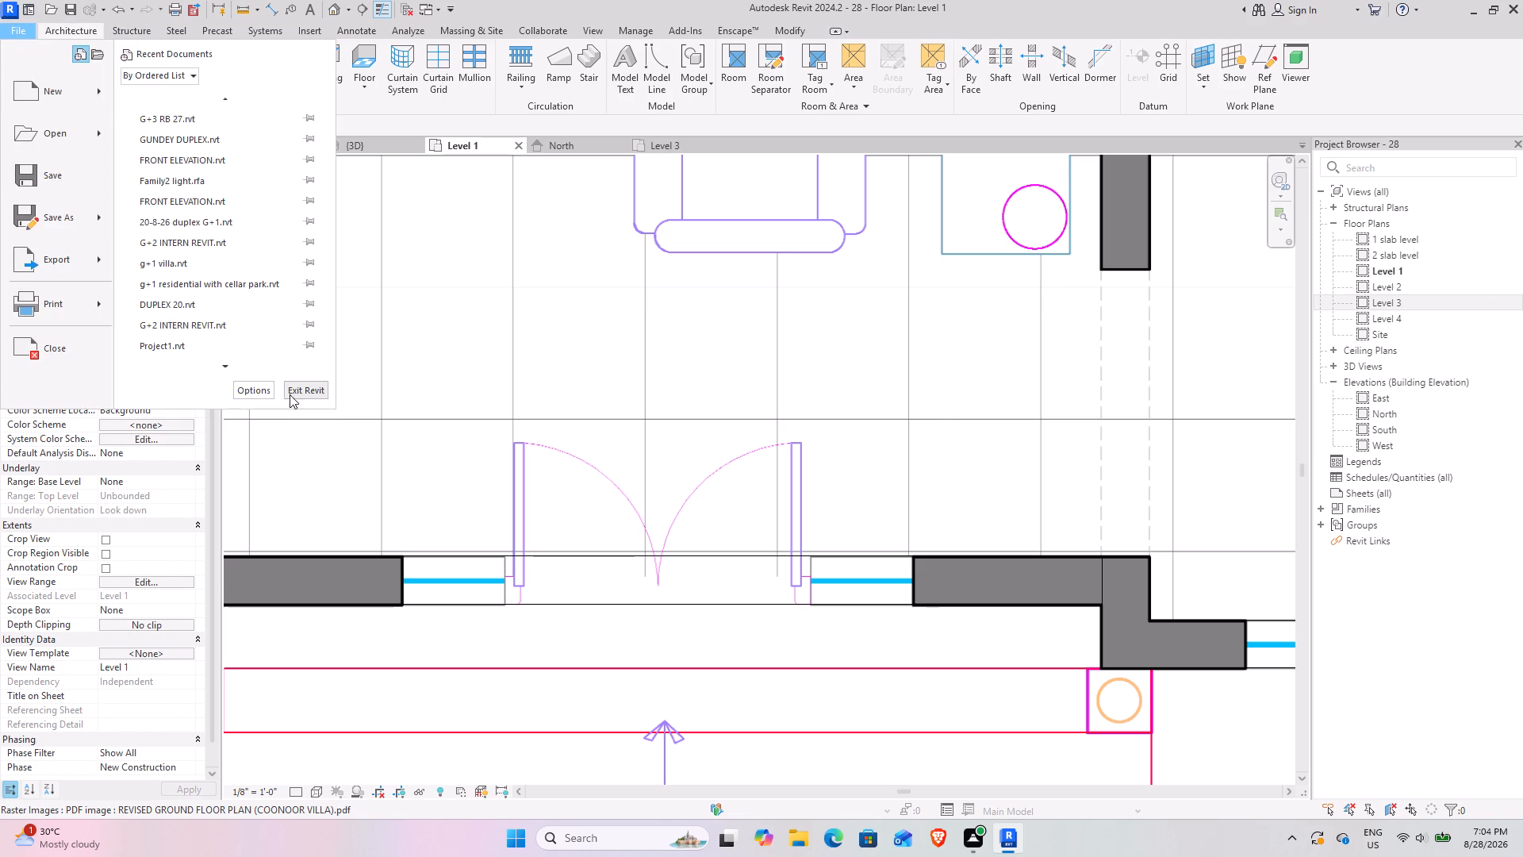
{"action": "left_click", "coordinate": [267, 390]}
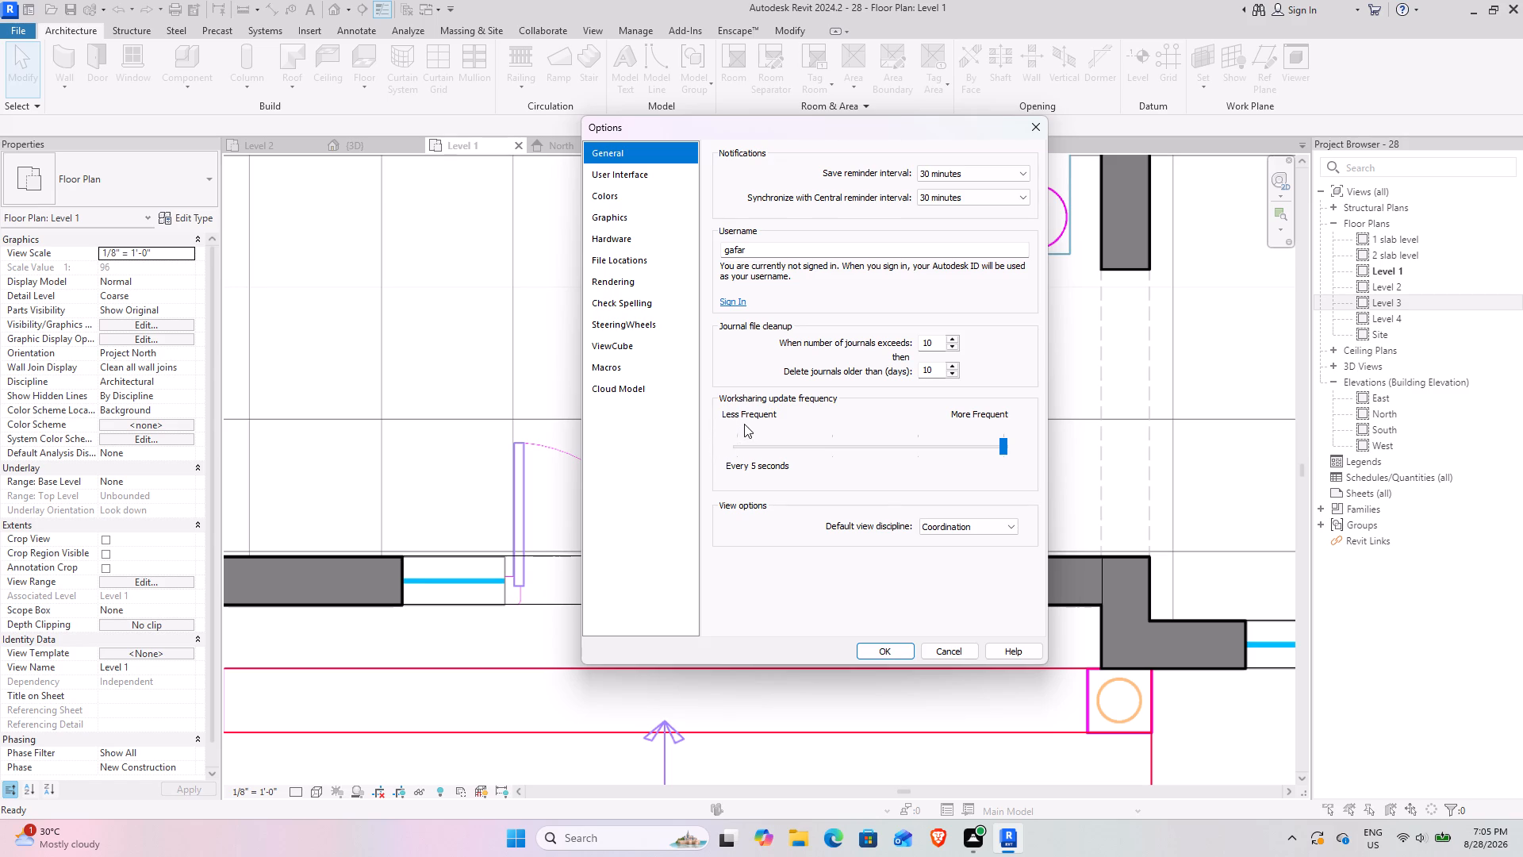
{"action": "scroll", "coordinate": [635, 294], "scroll_direction": "down", "scroll_amount": 1}
{"action": "left_click", "coordinate": [639, 180]}
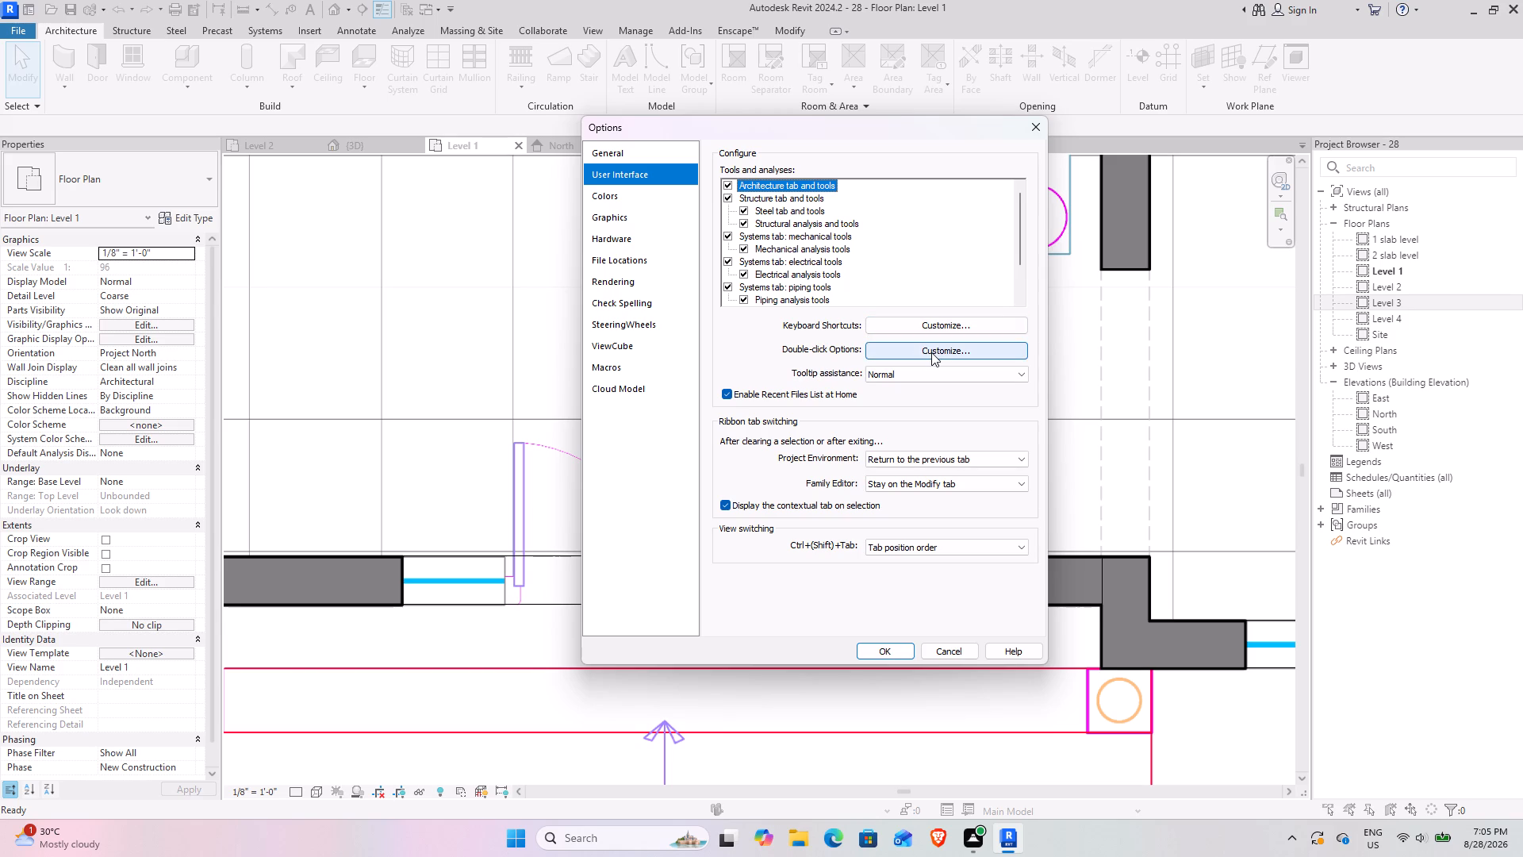
{"action": "left_click", "coordinate": [962, 332]}
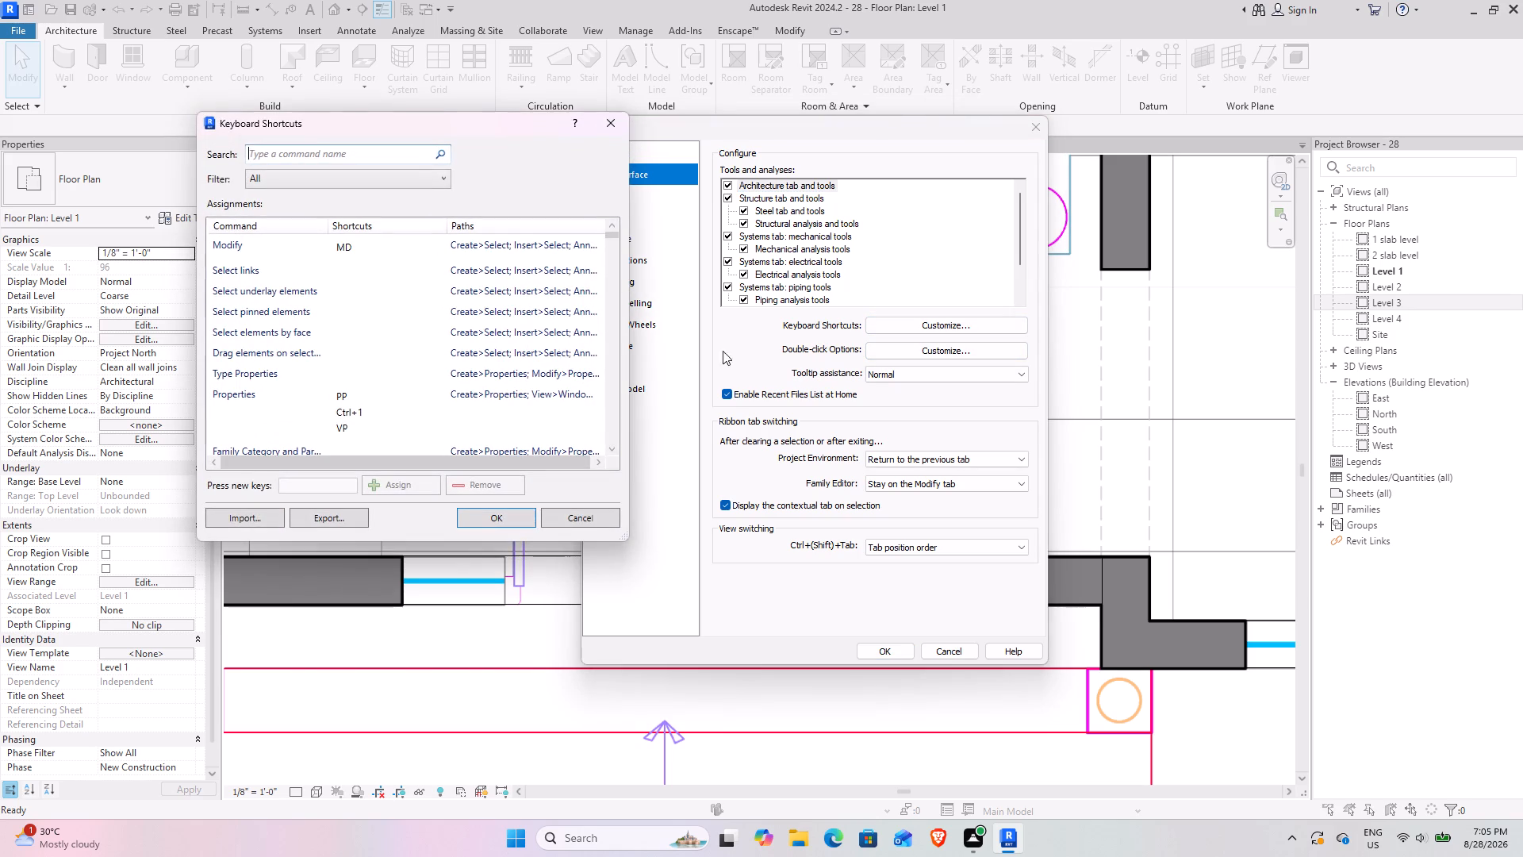
{"action": "key", "text": "m"}
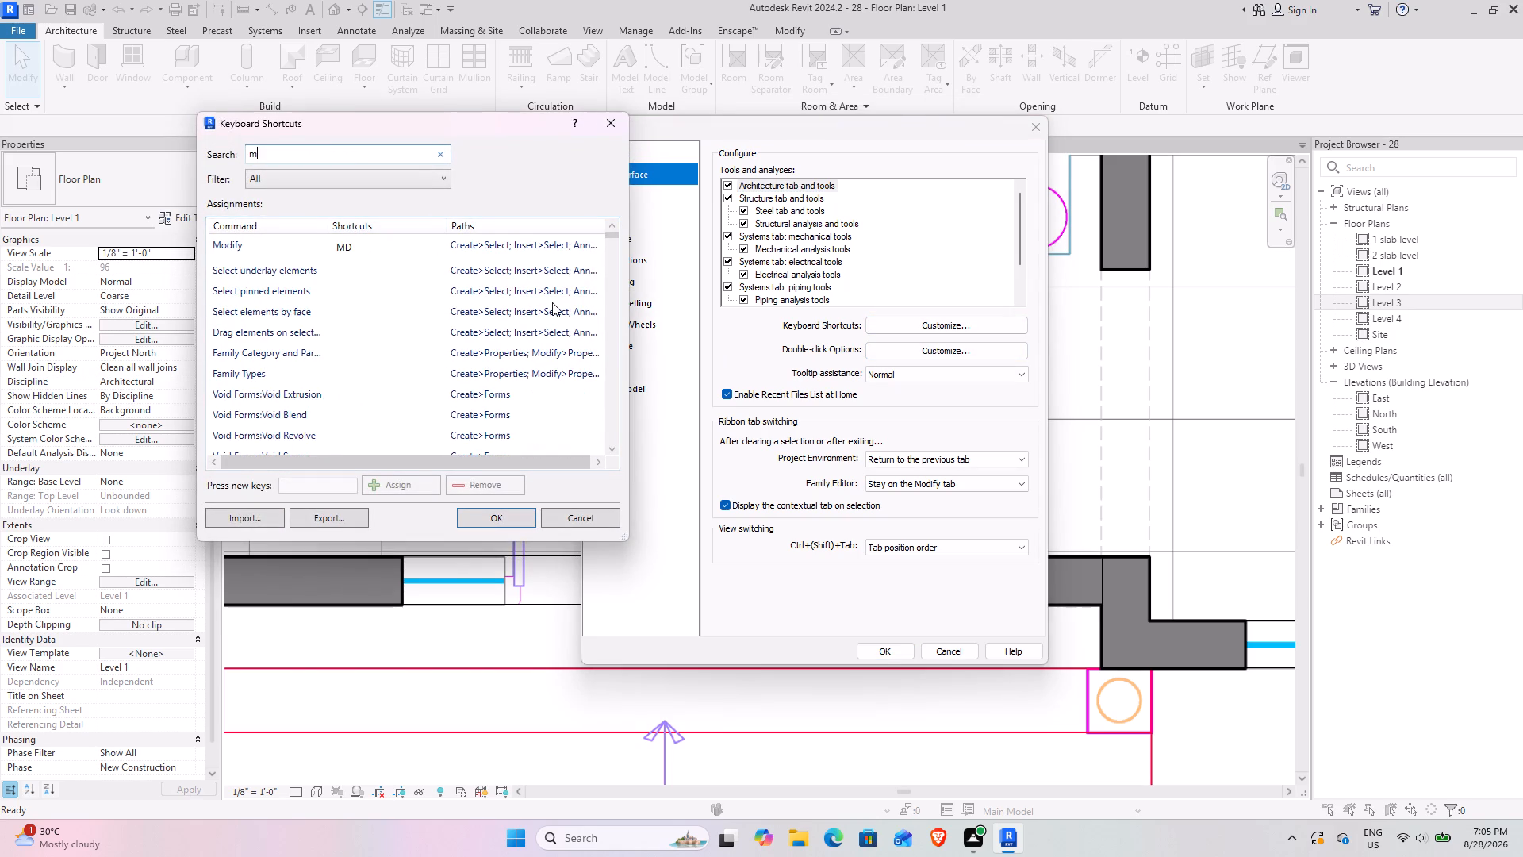
{"action": "type", "text": "eas"}
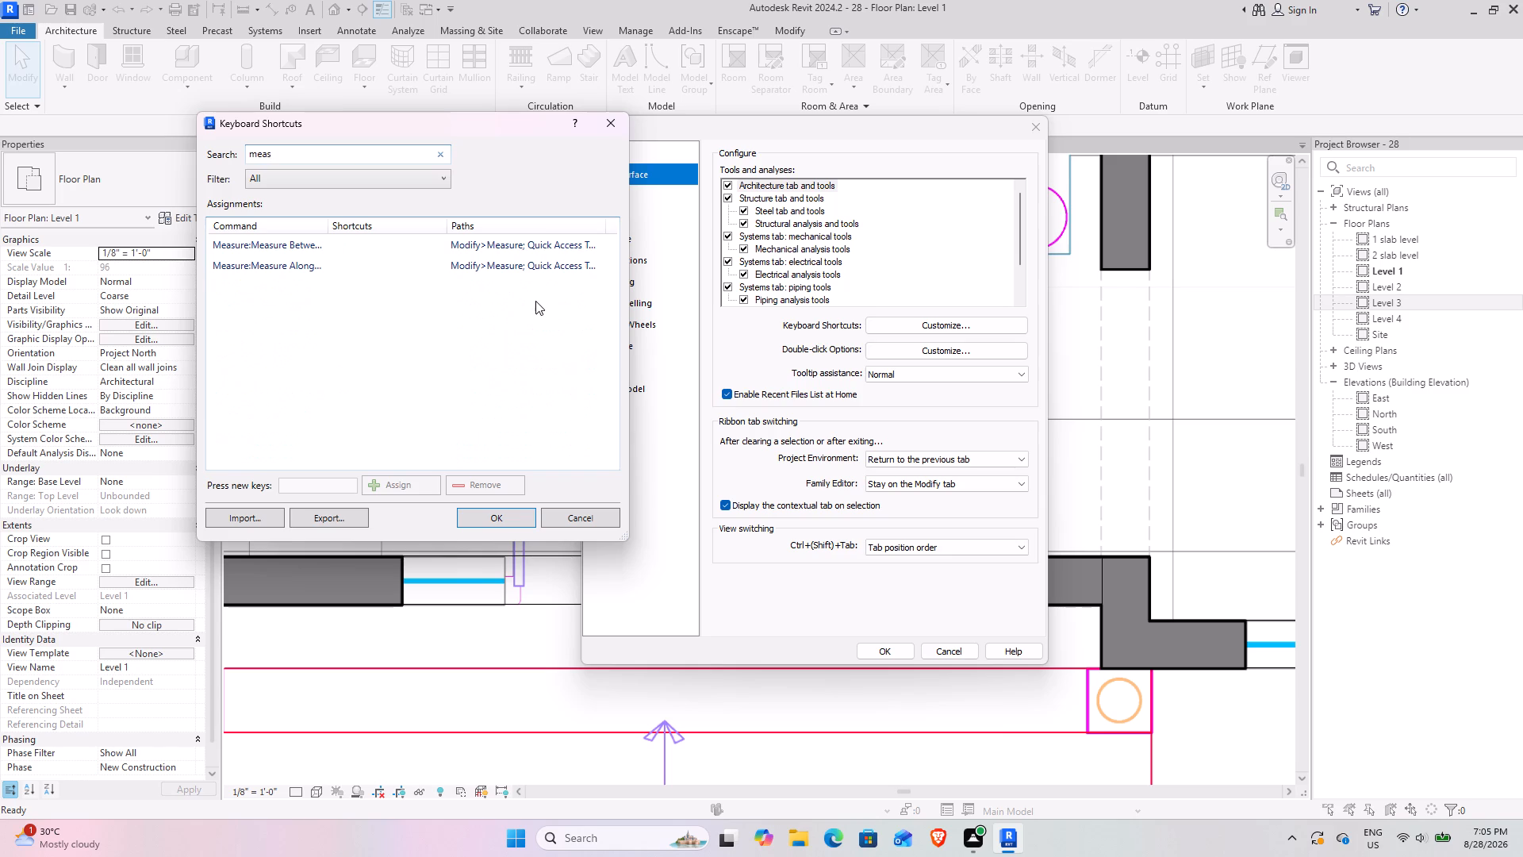
{"action": "left_click", "coordinate": [327, 243]}
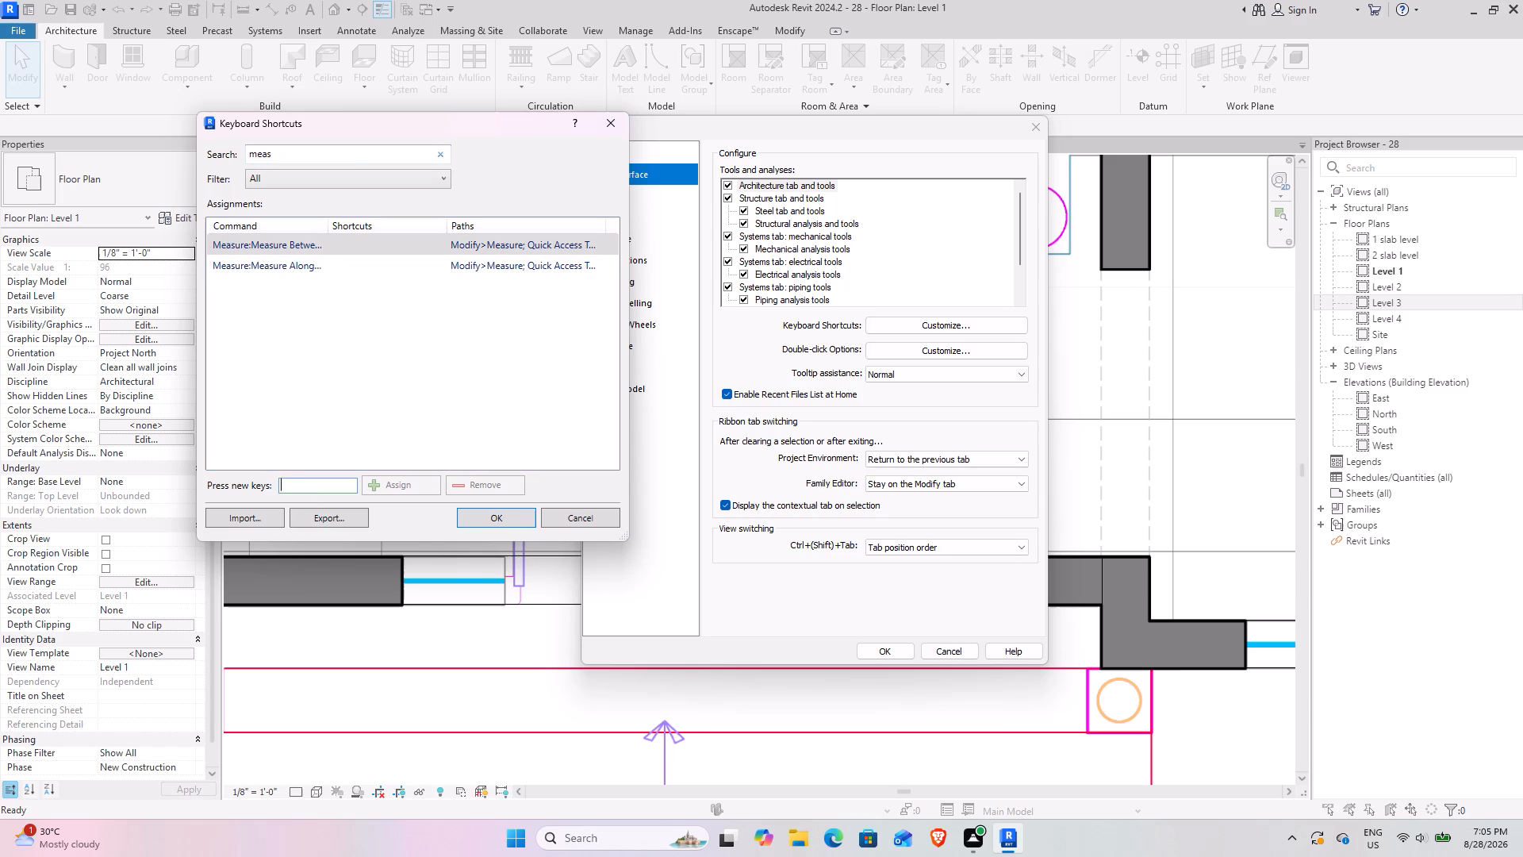
{"action": "type", "text": "mb"}
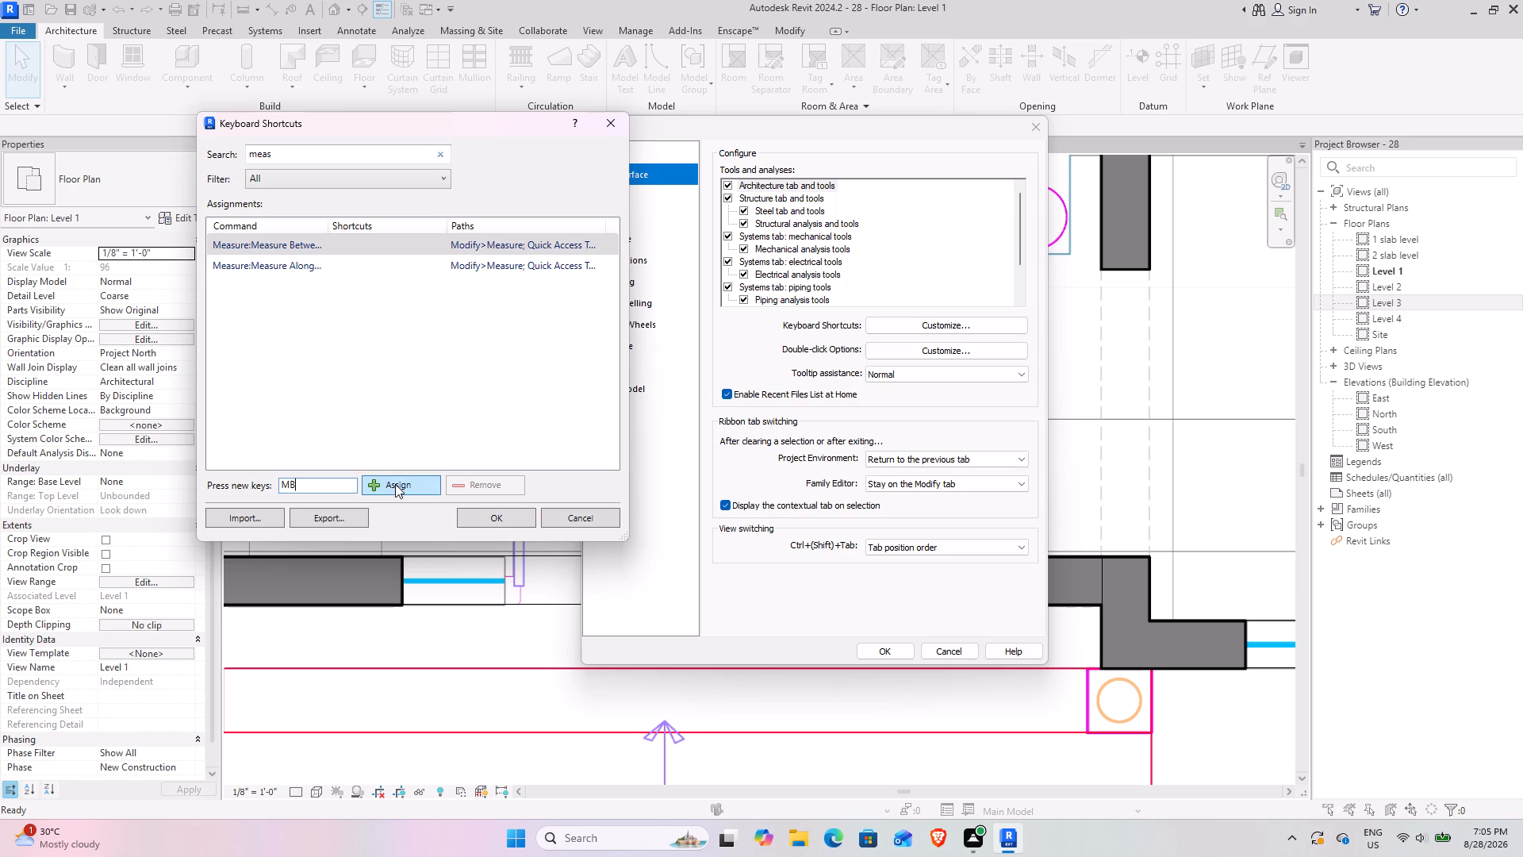
{"action": "left_click", "coordinate": [395, 484]}
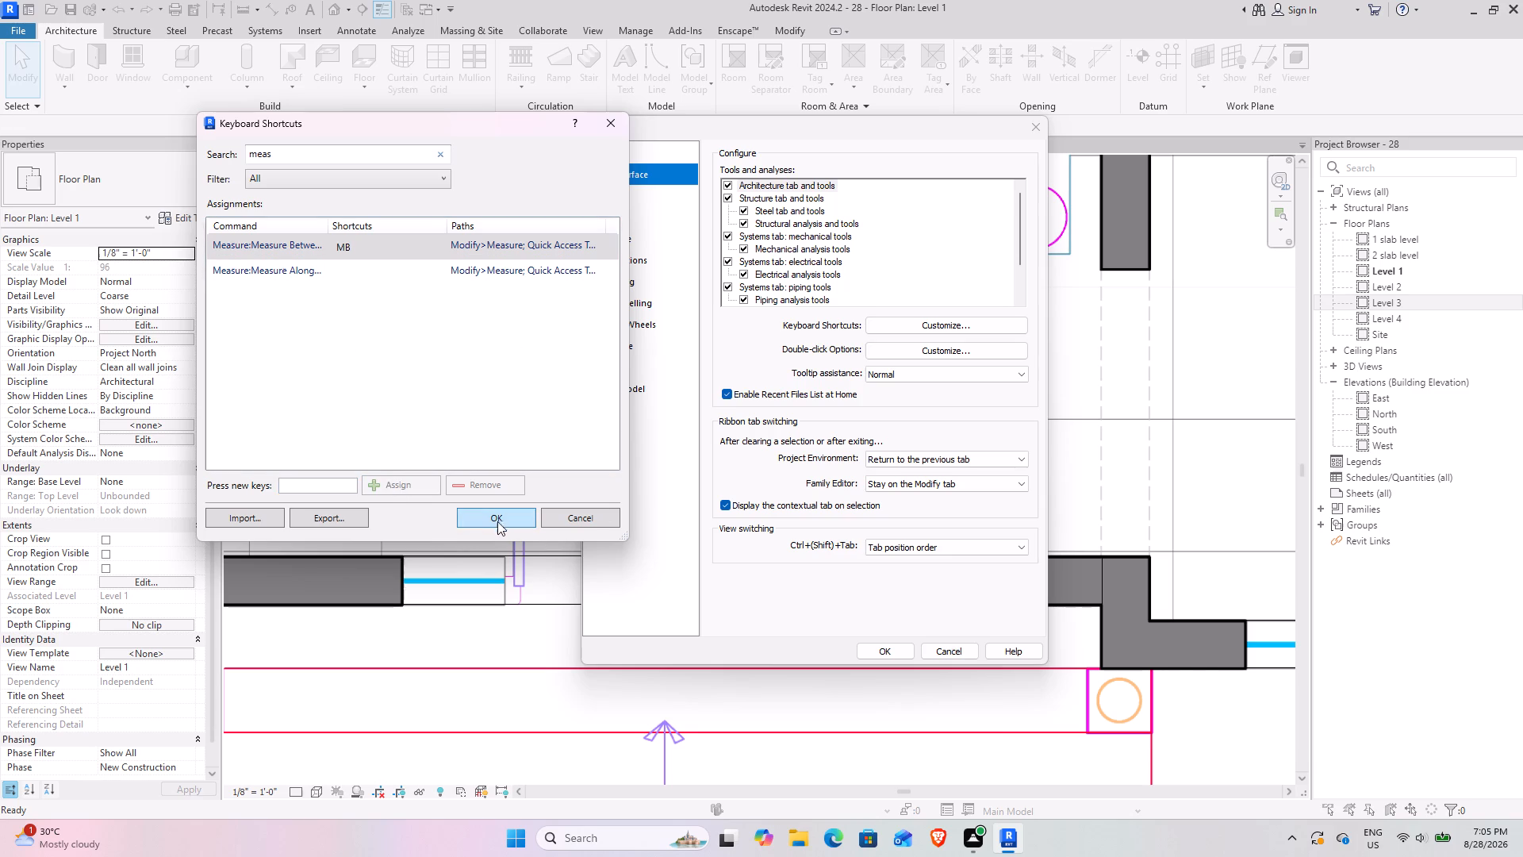
{"action": "left_click", "coordinate": [501, 517]}
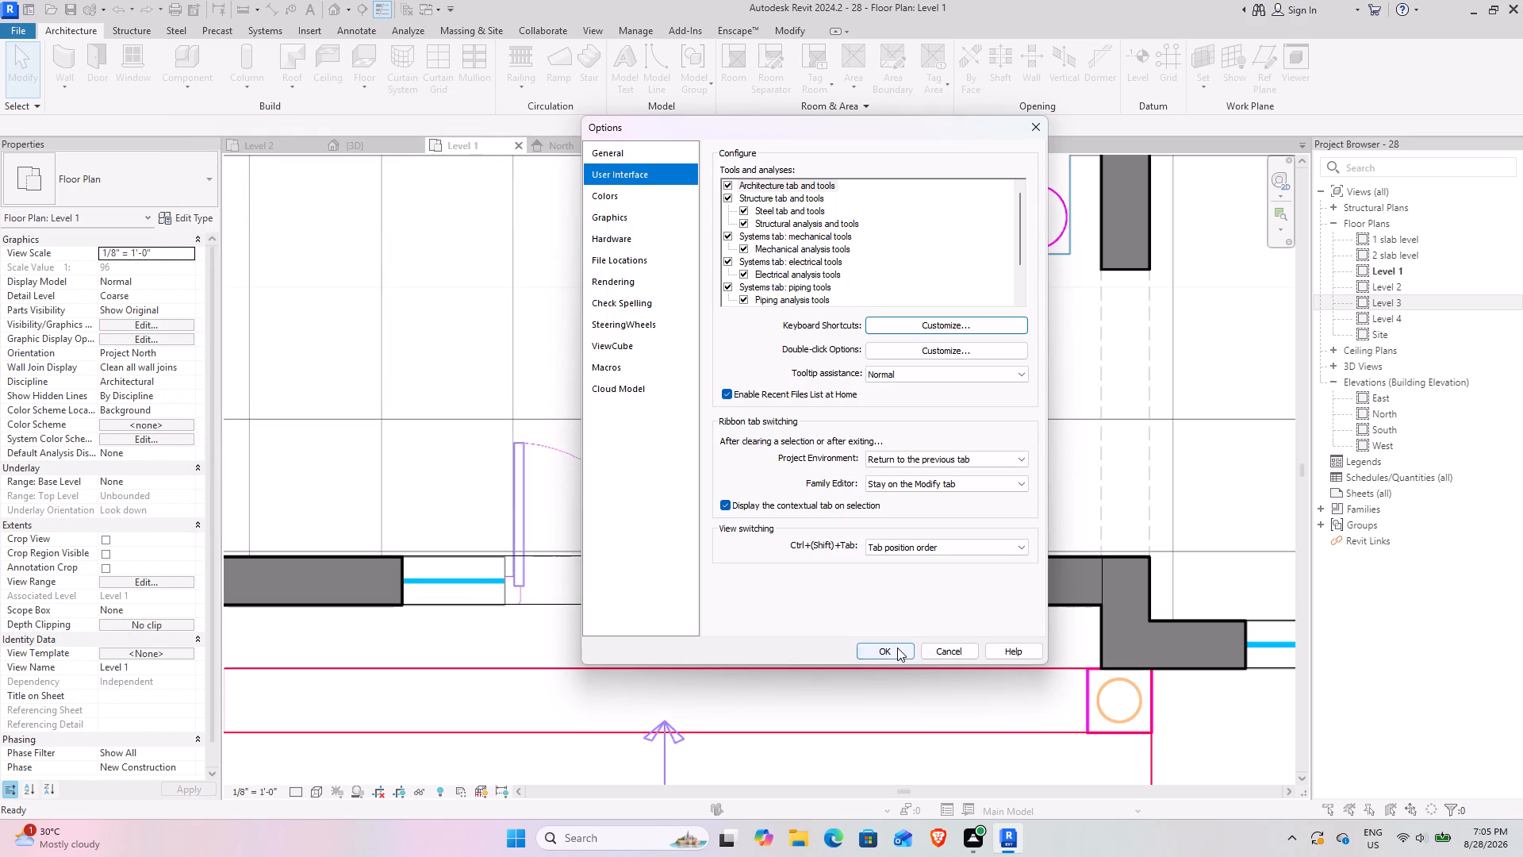
{"action": "left_click", "coordinate": [894, 648]}
Measure the entrance sidelight again, and measure the double-door opening between the two sidelights.
{"action": "type", "text": "mb"}
{"action": "left_click", "coordinate": [401, 604]}
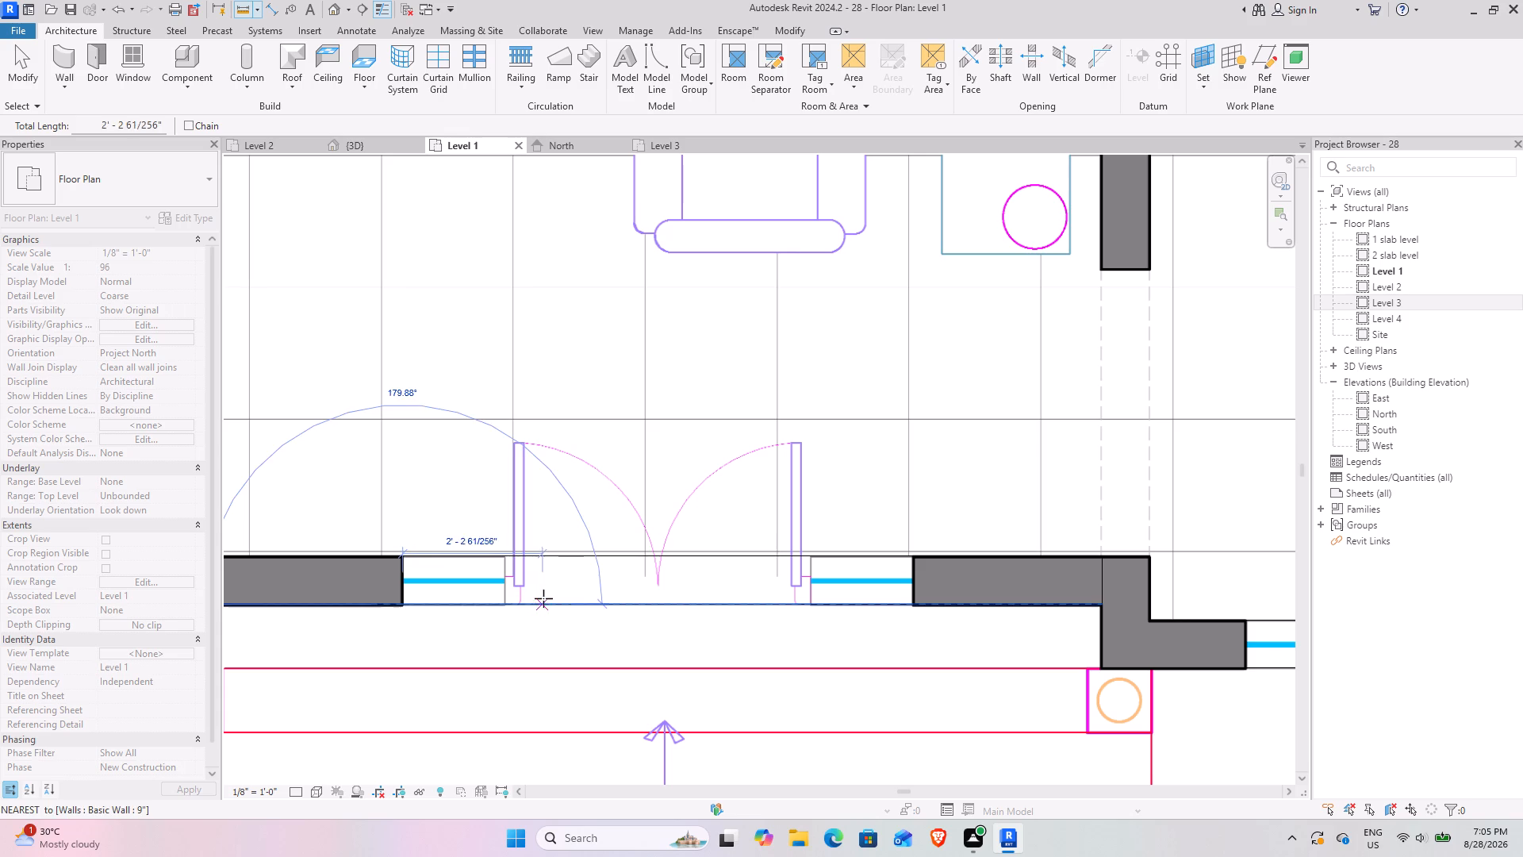
{"action": "left_click", "coordinate": [501, 605]}
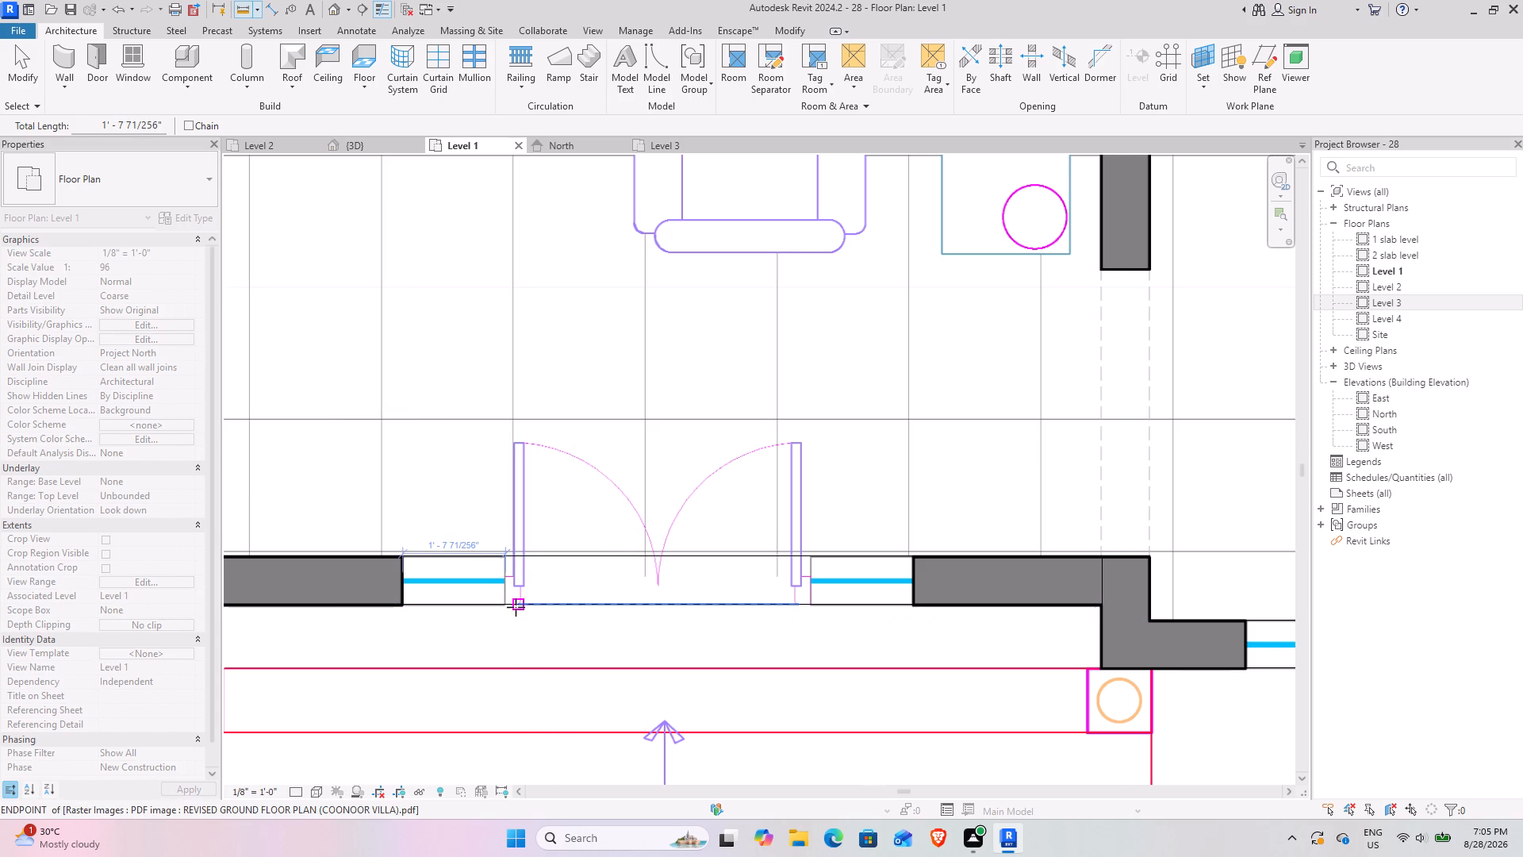
{"action": "left_click", "coordinate": [506, 606]}
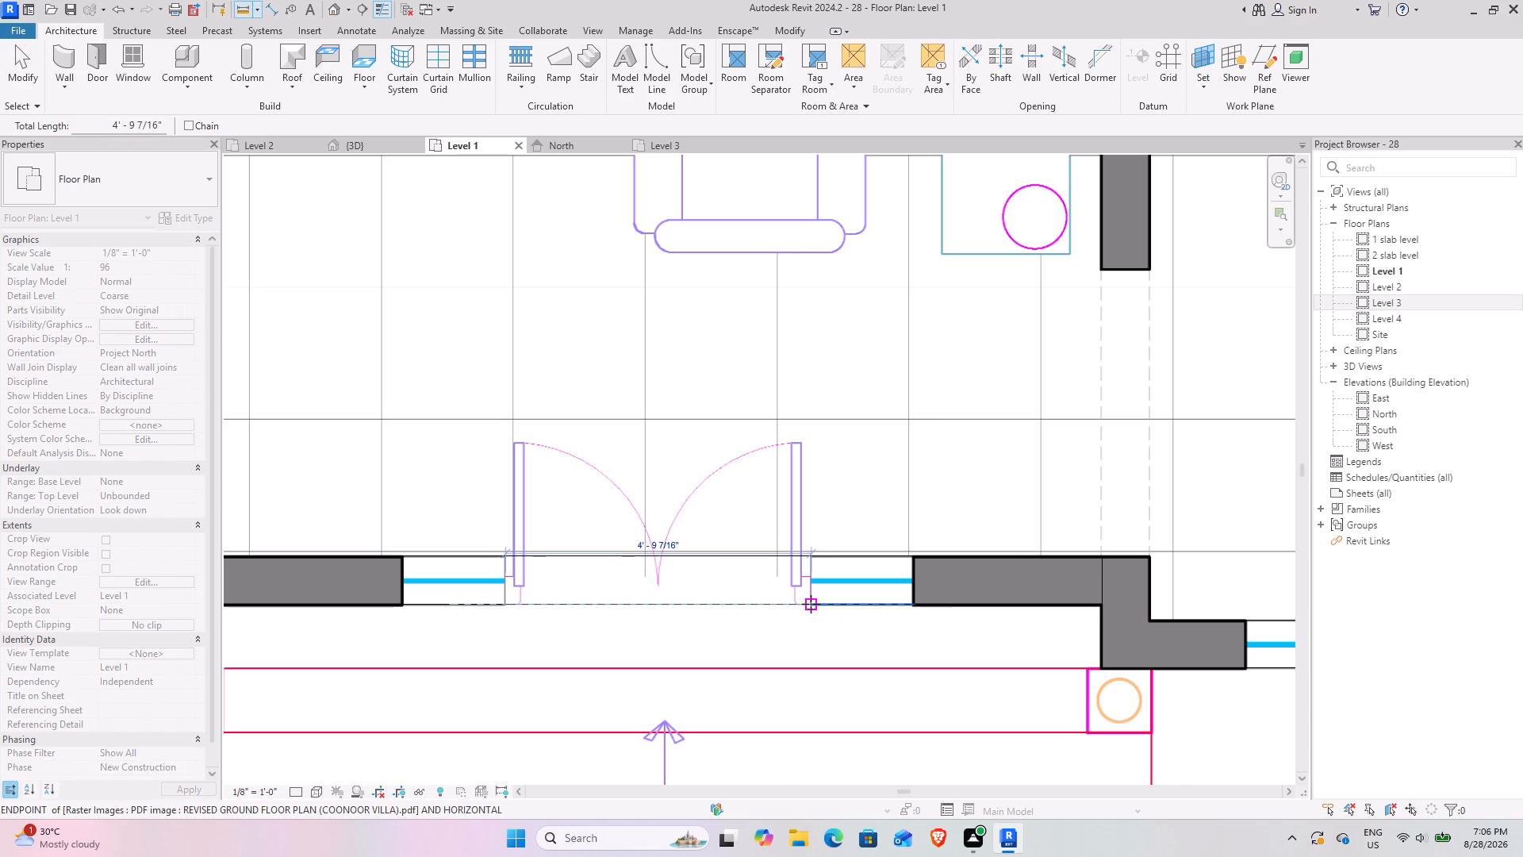
{"action": "key", "text": "Escape"}
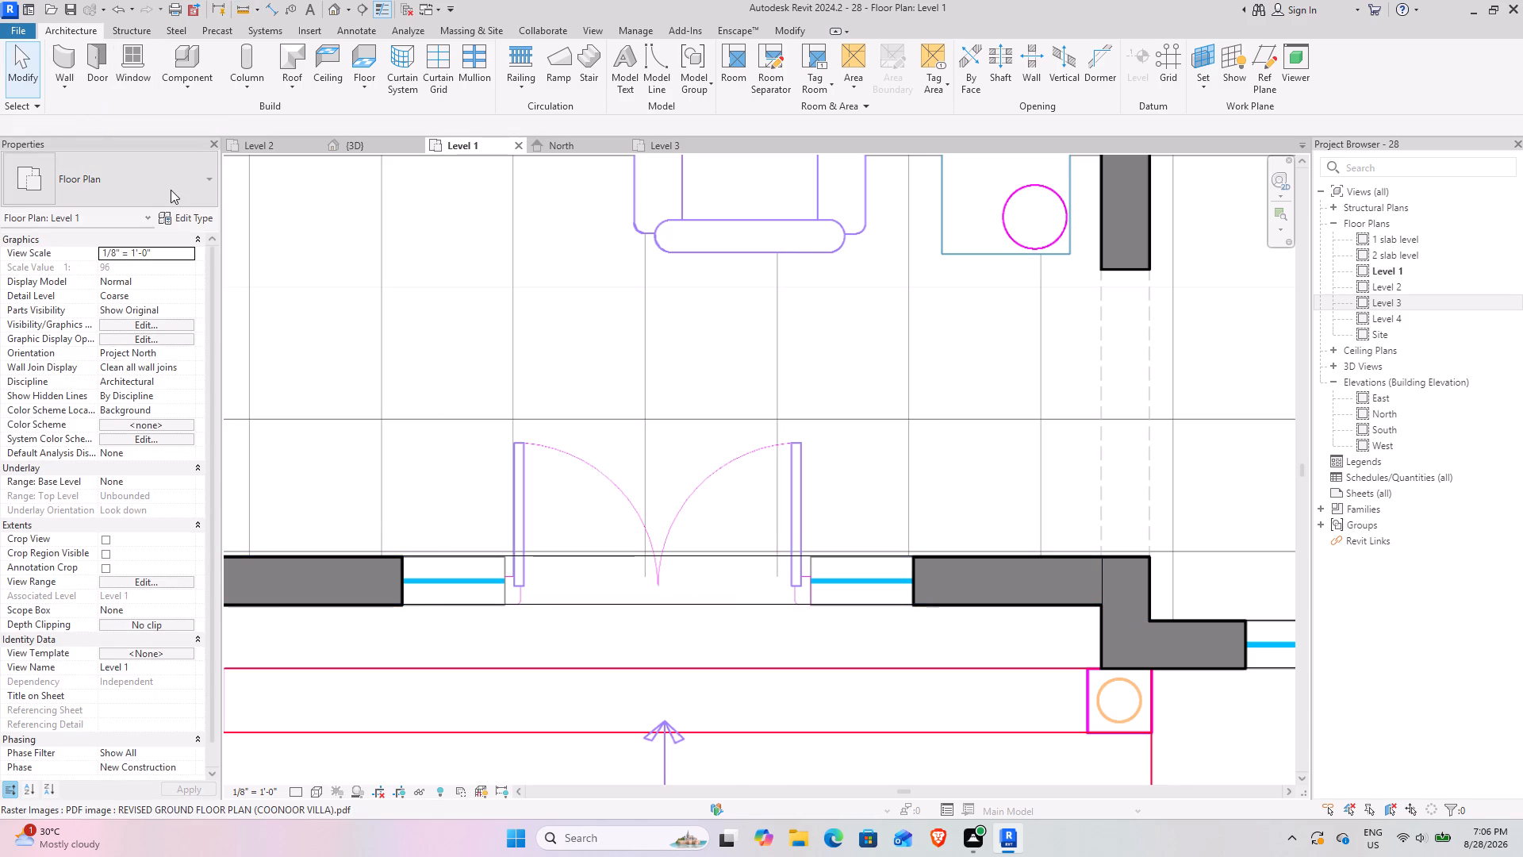
Duplicate the Door-Double-Glass 72" x 80" type as a new door type named 4'9"x7'.
{"action": "left_click", "coordinate": [83, 48]}
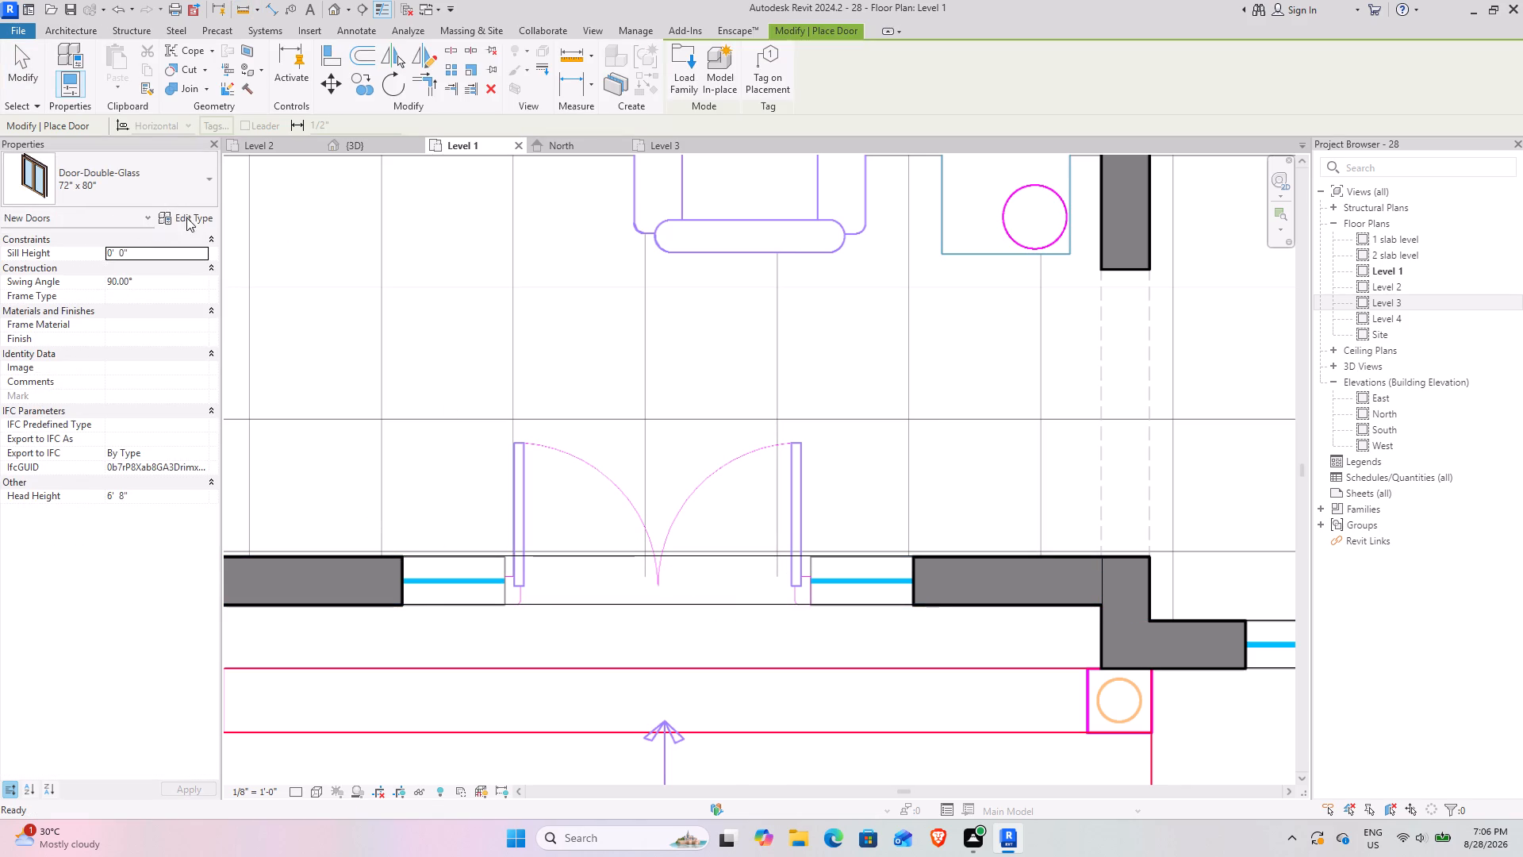
{"action": "left_click", "coordinate": [186, 217]}
{"action": "left_click", "coordinate": [1048, 230]}
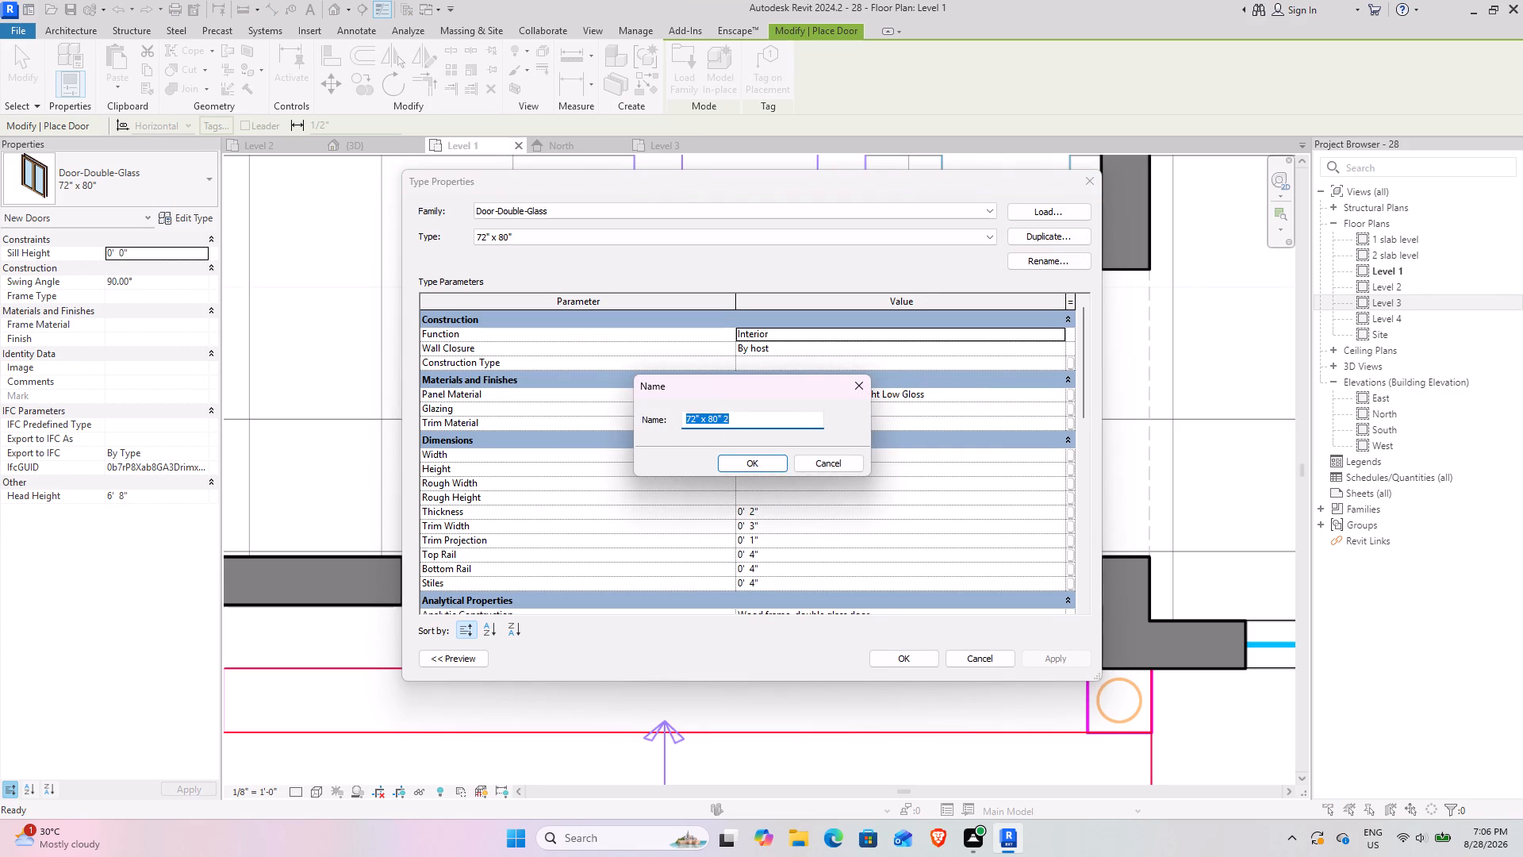
{"action": "type", "text": "4'9"}
{"action": "key", "text": "shift+quotedbl"}
{"action": "type", "text": "x7"}
{"action": "key", "text": "apostrophe"}
{"action": "key", "text": "Return"}
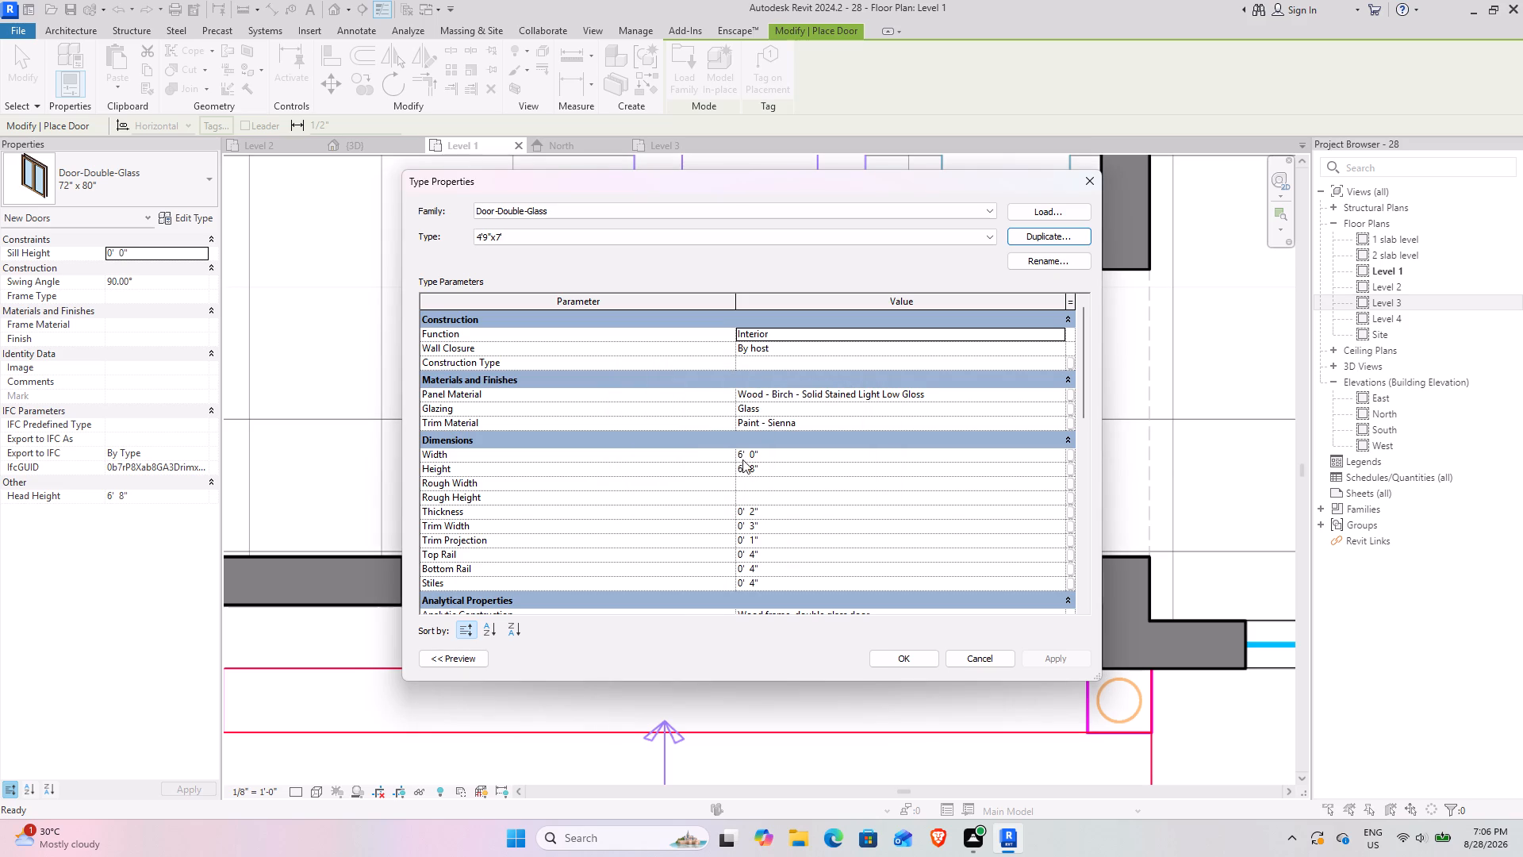
Set the new door type's width to 4'9" and height to 7', and apply the type changes.
{"action": "left_click", "coordinate": [782, 456]}
{"action": "type", "text": "4'9"}
{"action": "key", "text": "shift+quotedbl"}
{"action": "key", "text": "Return"}
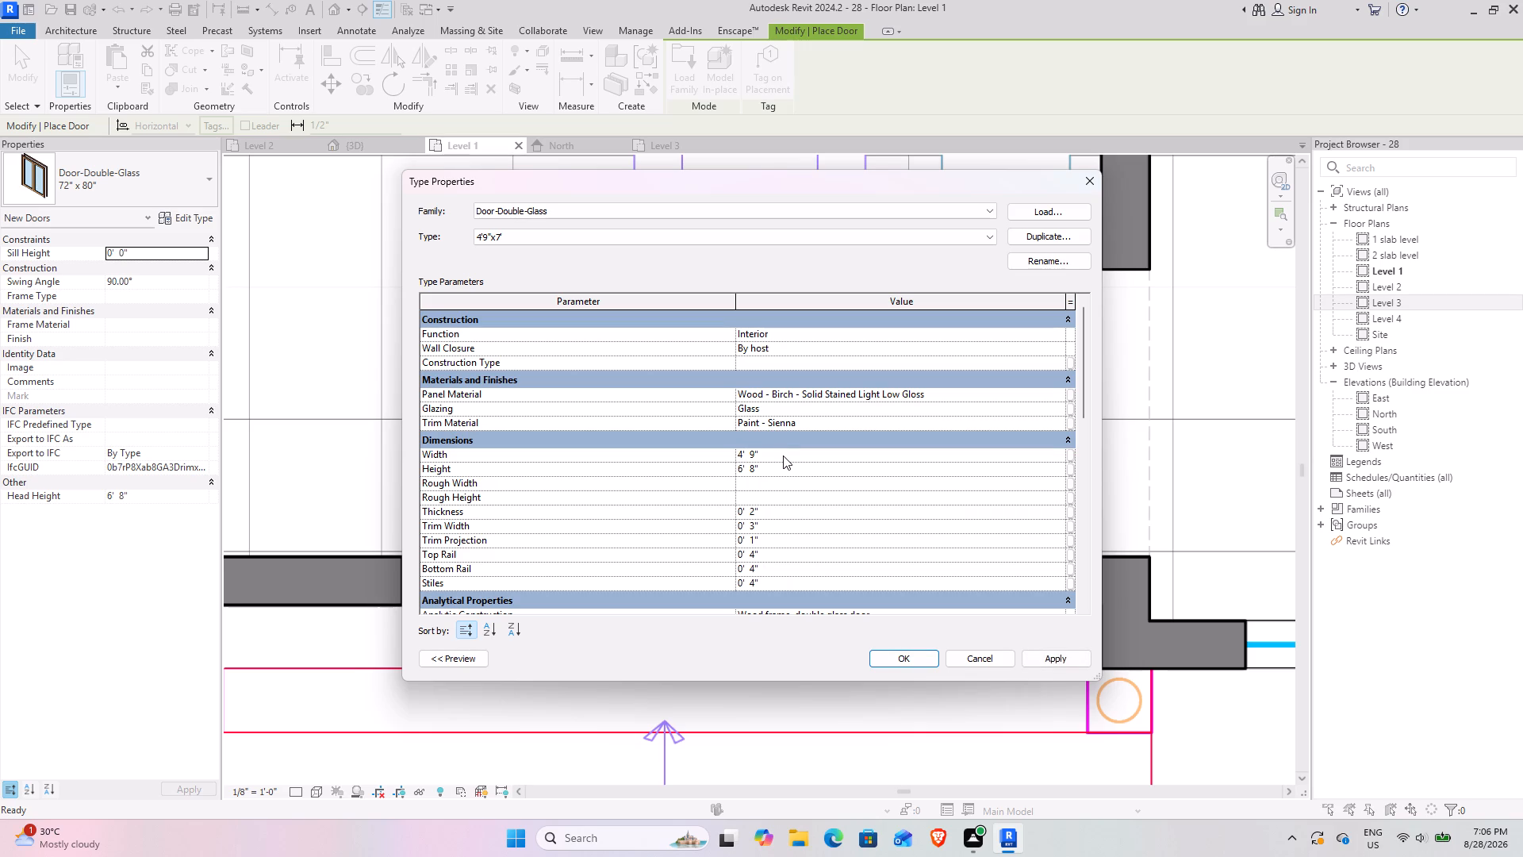
{"action": "left_click", "coordinate": [787, 478]}
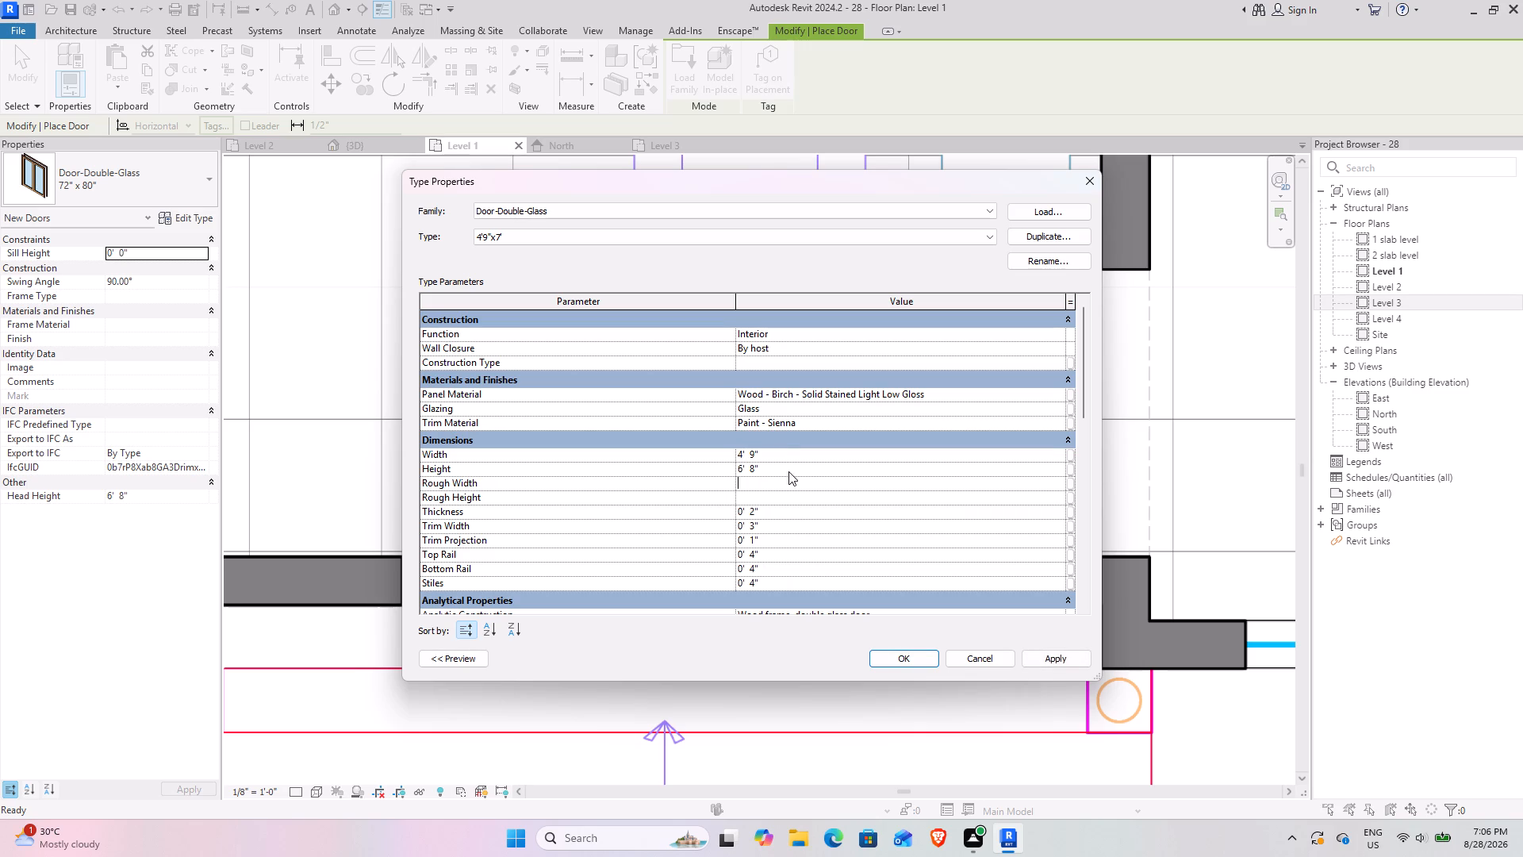
{"action": "left_click", "coordinate": [788, 471]}
{"action": "key", "text": "7"}
{"action": "key", "text": "Return"}
{"action": "left_click", "coordinate": [1069, 655]}
{"action": "left_click", "coordinate": [910, 661]}
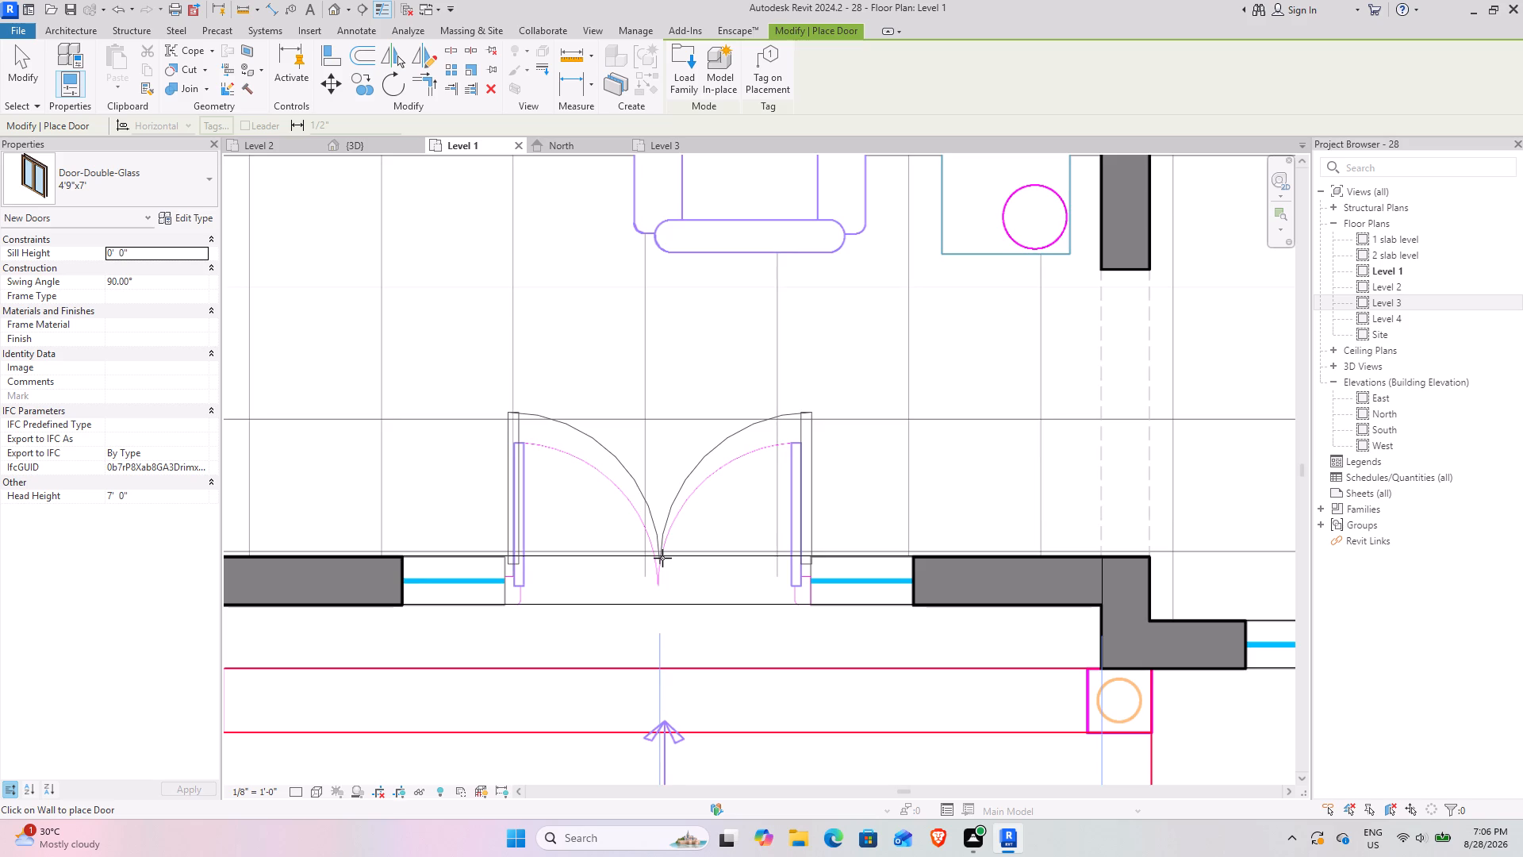
Place the 4'9"x7' double glass door in the entrance wall between the two sidelights, swinging into the living room.
{"action": "scroll", "coordinate": [662, 558], "scroll_direction": "up", "scroll_amount": 6}
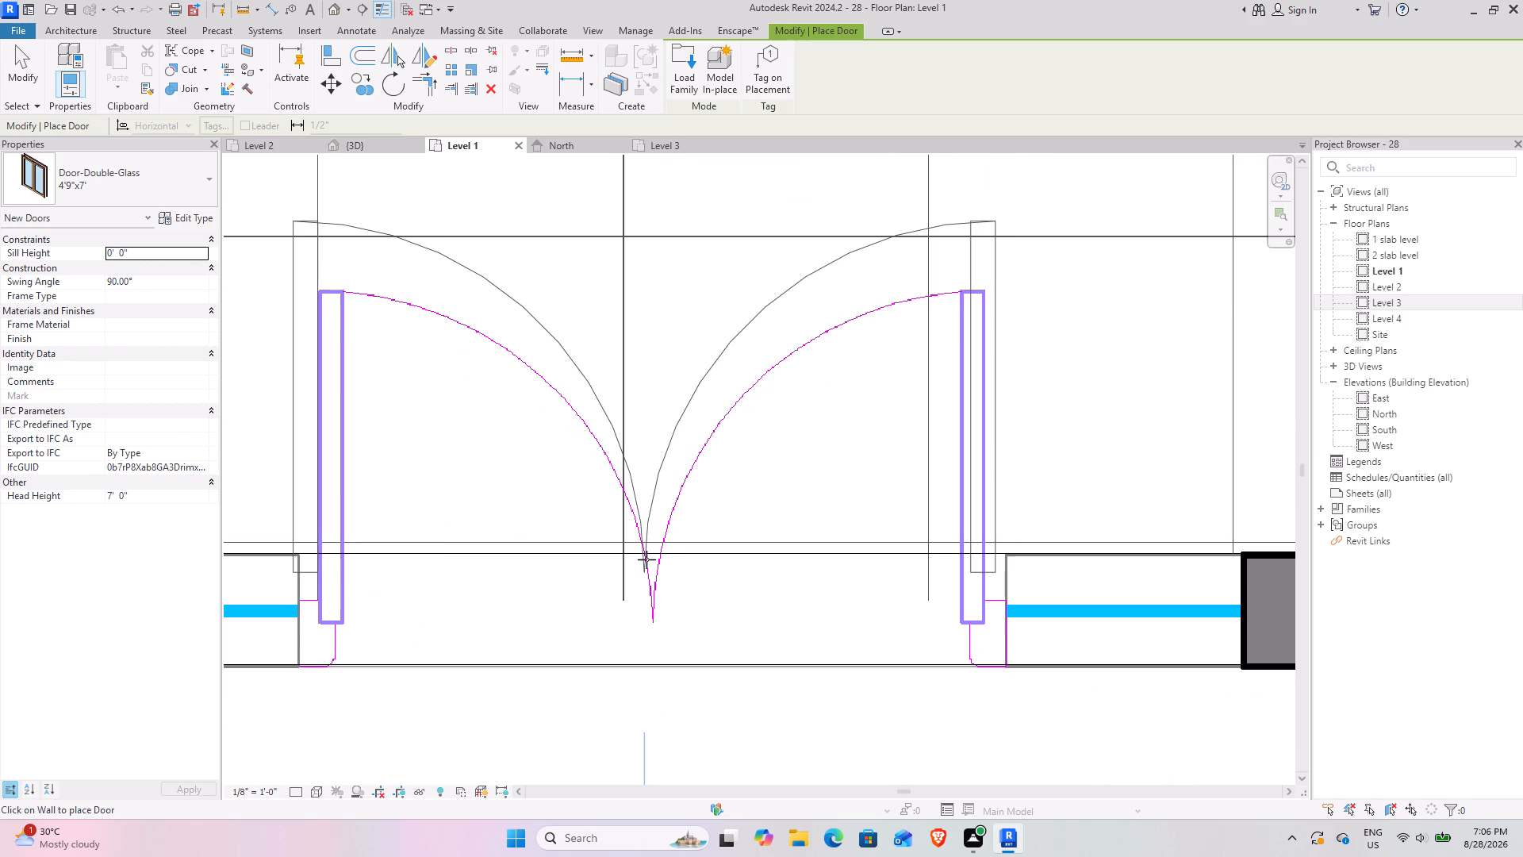
{"action": "left_click", "coordinate": [646, 559]}
{"action": "key", "text": "Escape"}
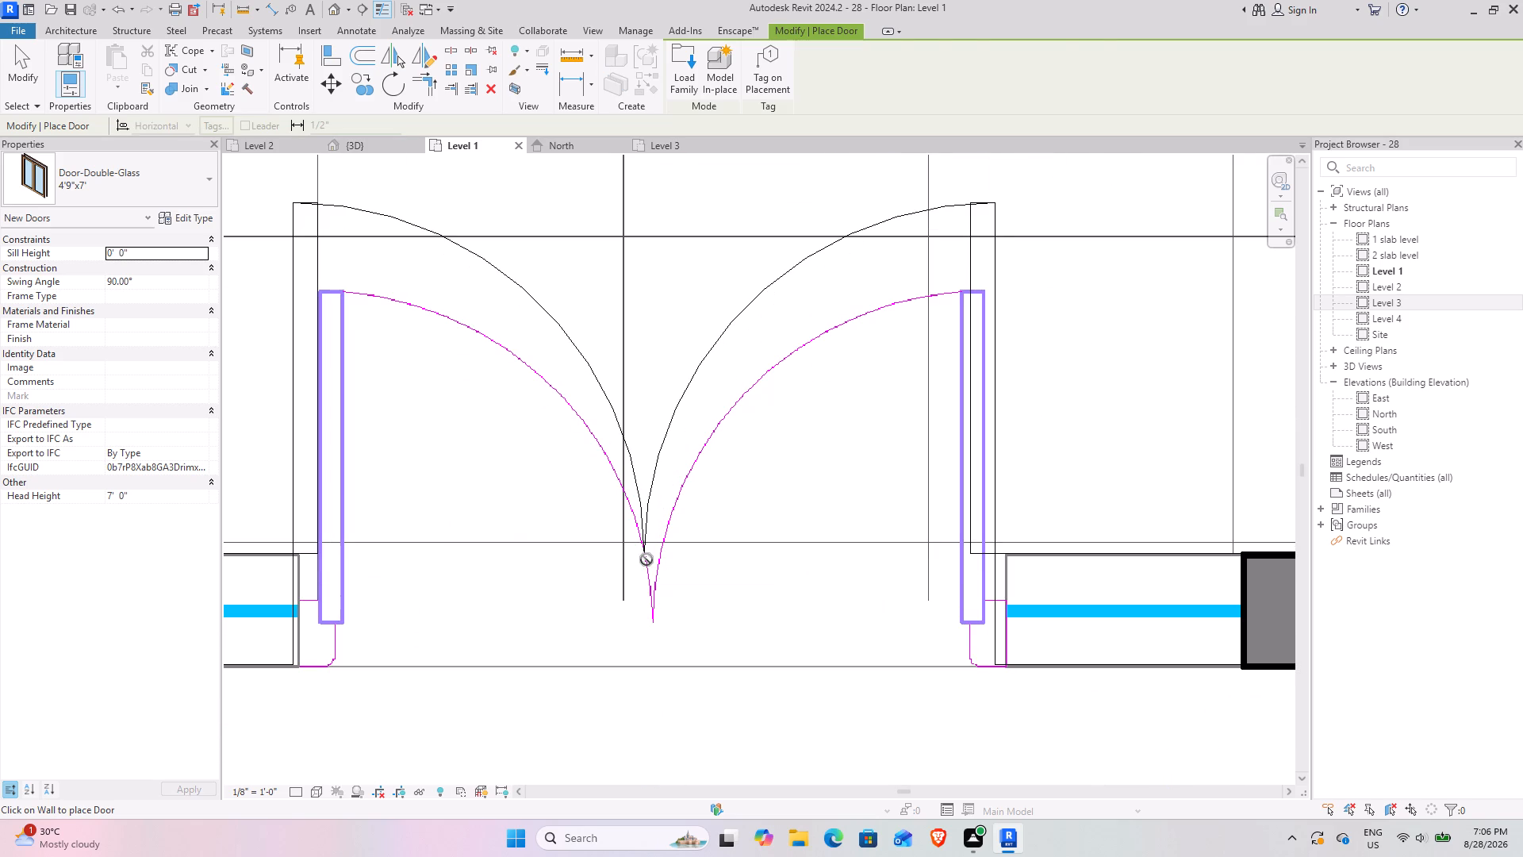
{"action": "key", "text": "Escape"}
Nudge the placed double door along the wall to line it up with the entrance opening on the underlying plan.
{"action": "left_click", "coordinate": [647, 559]}
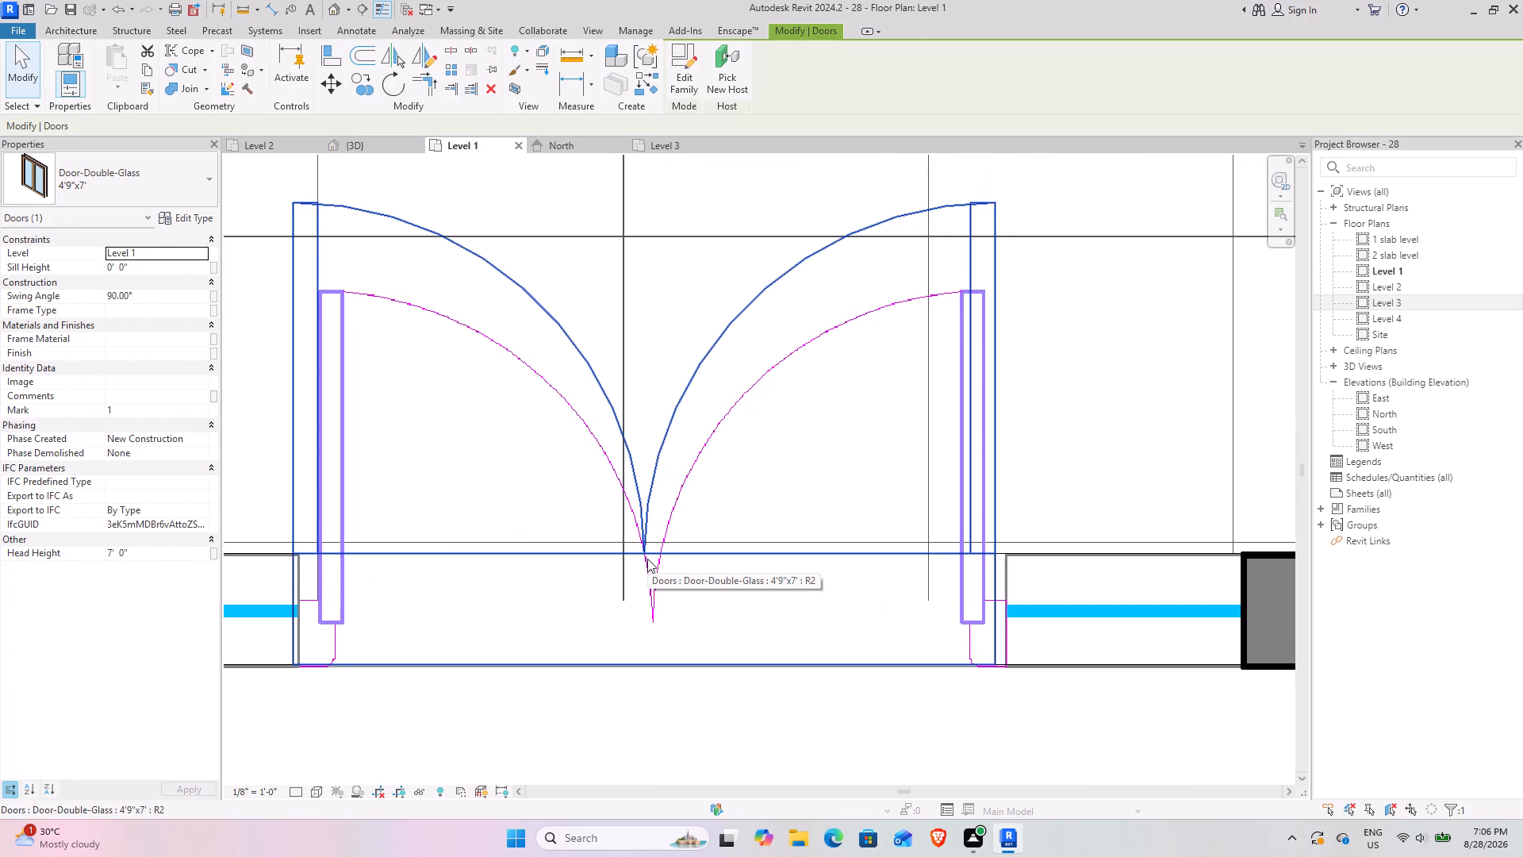
{"action": "key", "text": "Right"}
{"action": "key", "text": "Right"}
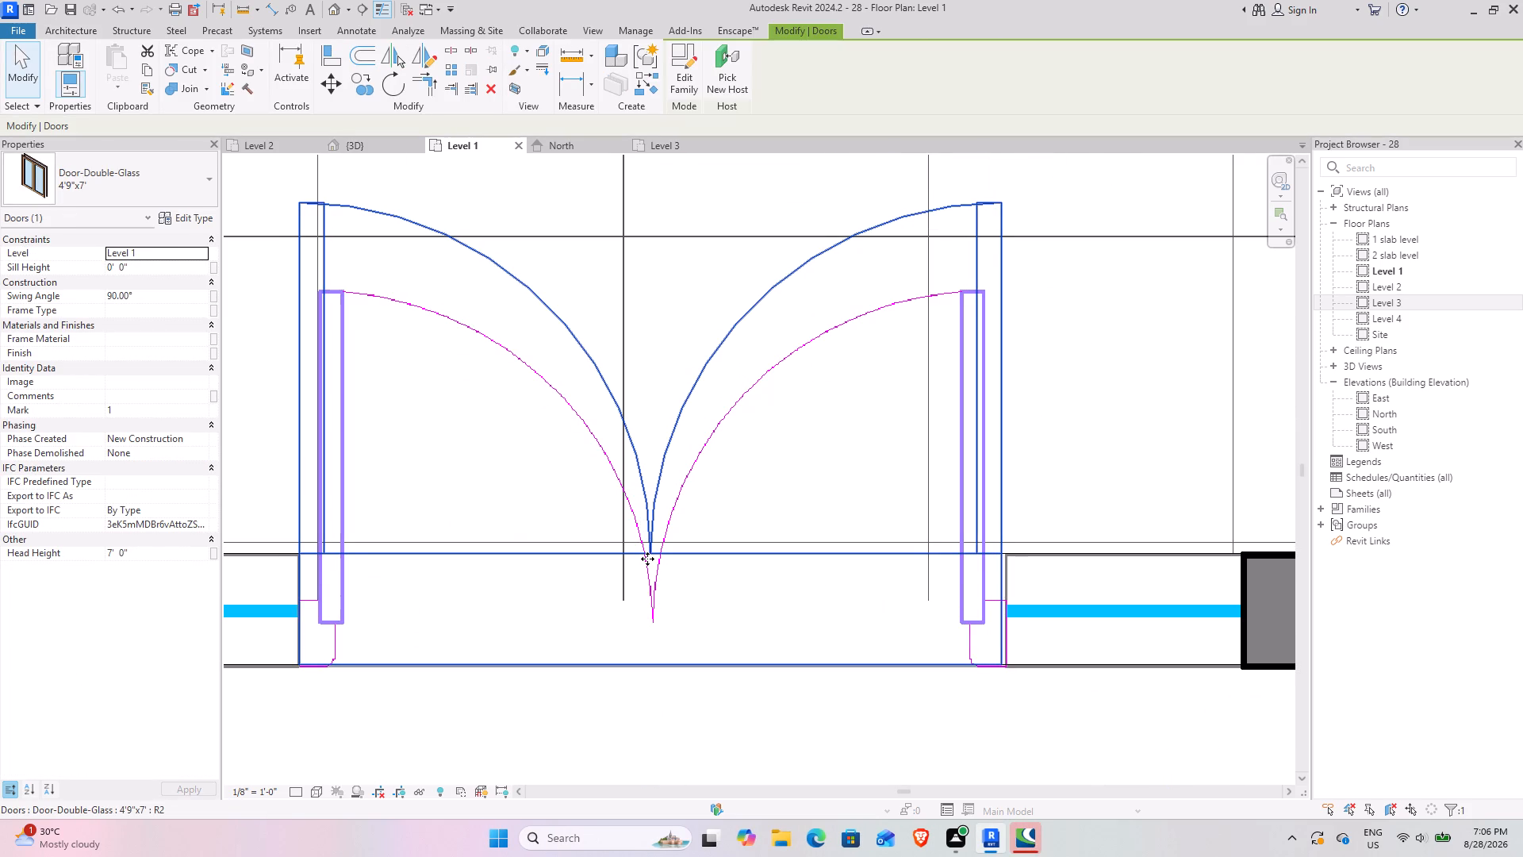
{"action": "key", "text": "Right"}
{"action": "scroll", "coordinate": [772, 677], "scroll_direction": "down", "scroll_amount": 3}
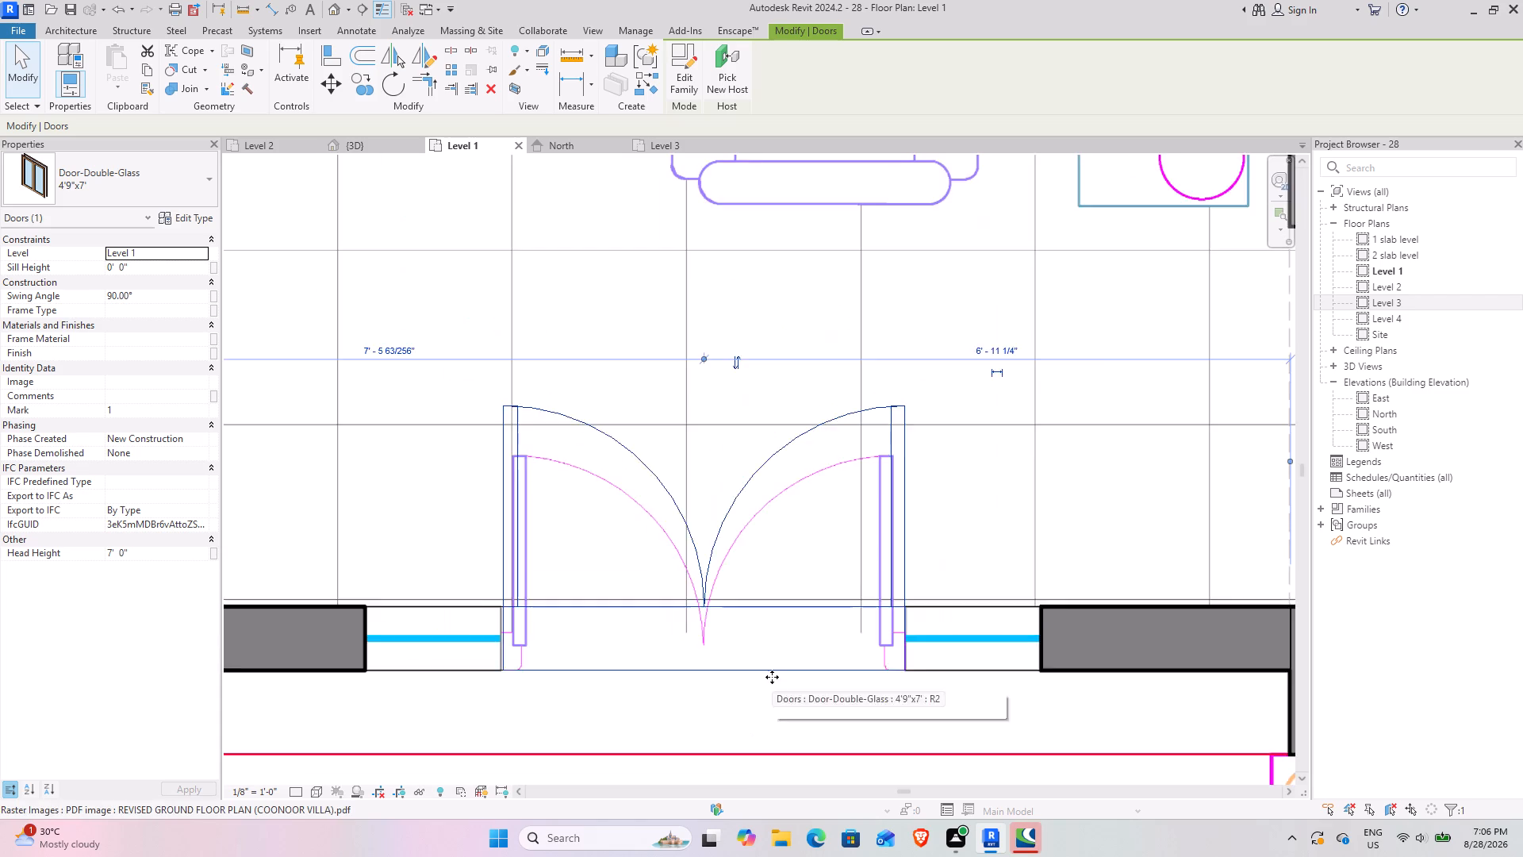
{"action": "scroll", "coordinate": [772, 677], "scroll_direction": "down", "scroll_amount": 4}
{"action": "middle_click_drag", "start_coordinate": [752, 715], "coordinate": [706, 667]}
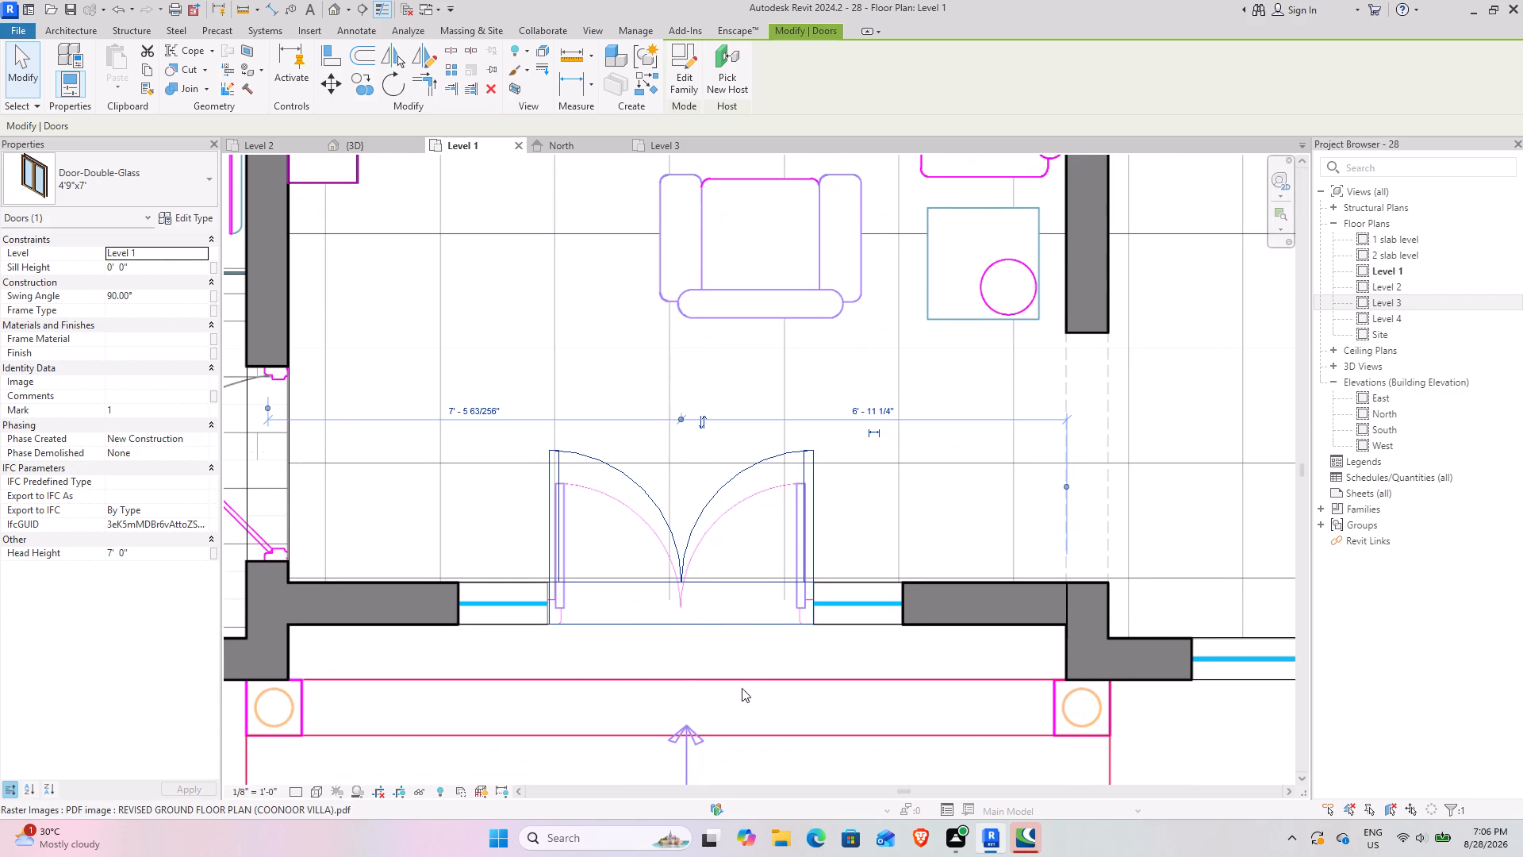
{"action": "key", "text": "Left"}
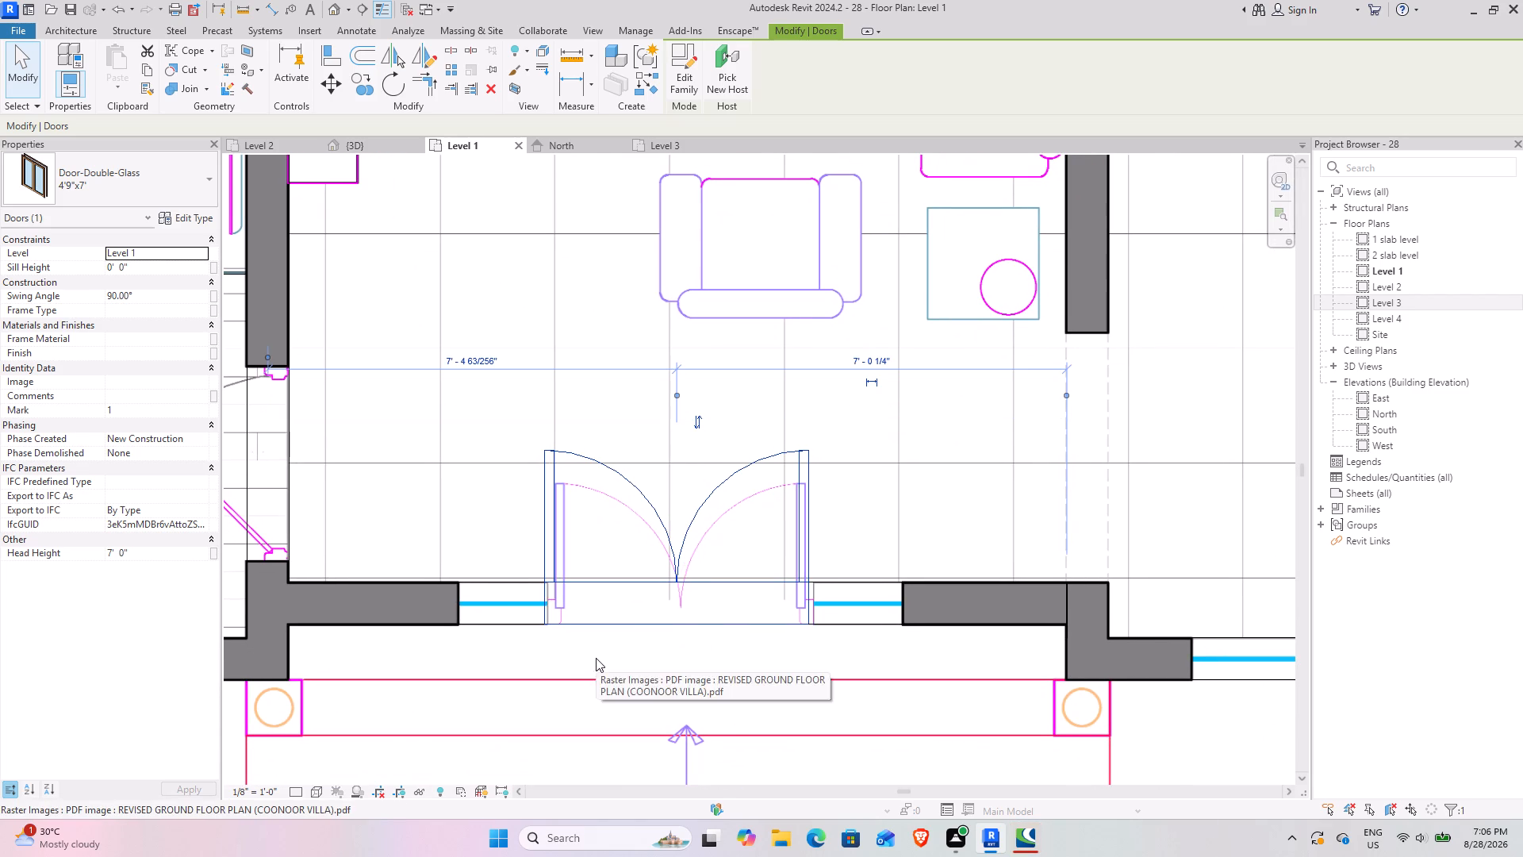
{"action": "key", "text": "Right"}
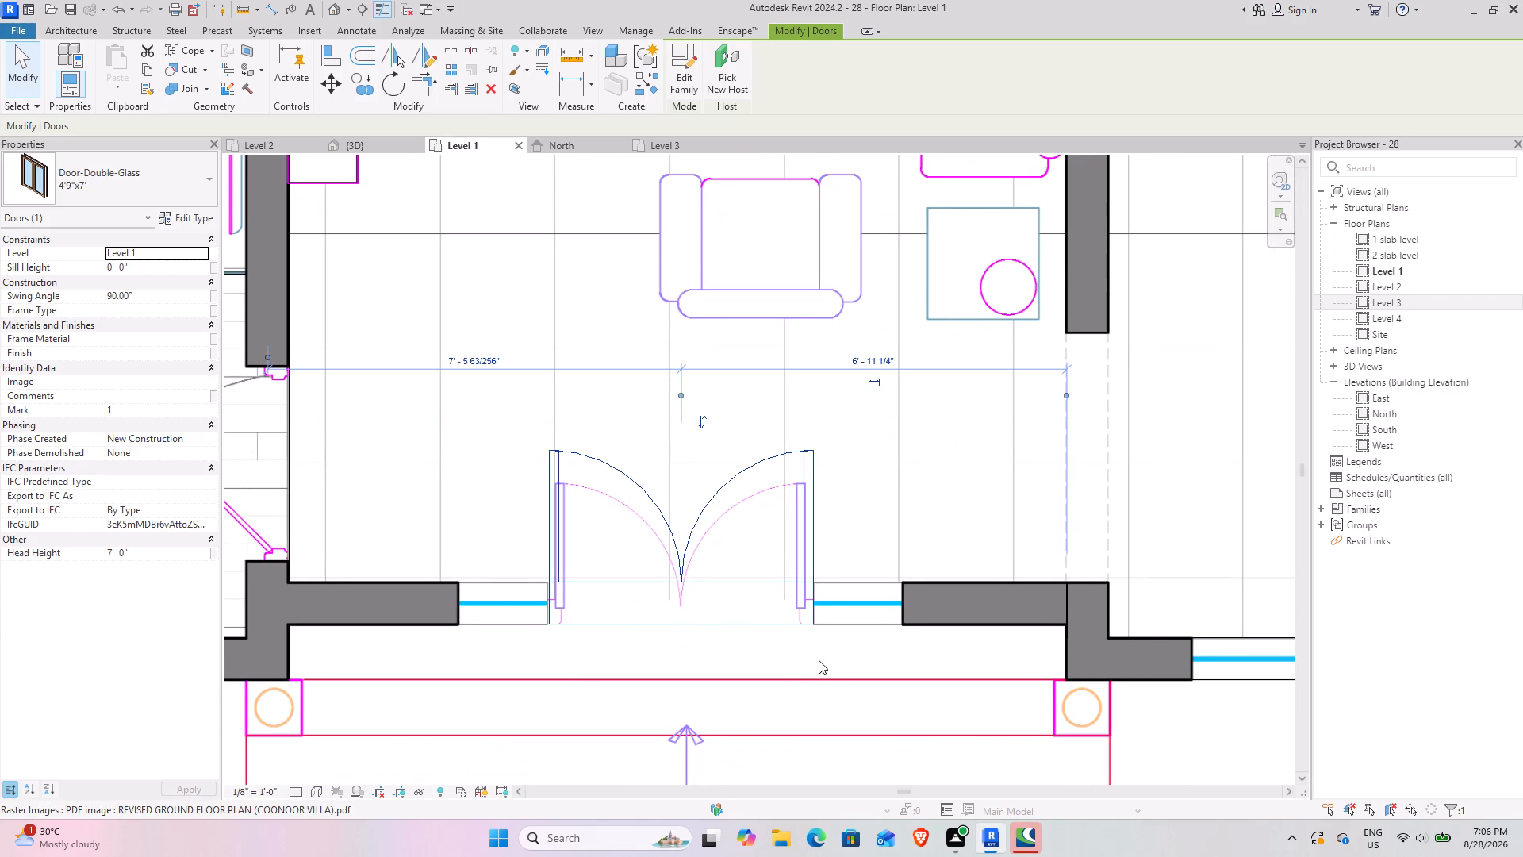
Measure the width of the entrance sidelight between the solid wall end and the double door.
{"action": "scroll", "coordinate": [483, 594], "scroll_direction": "up", "scroll_amount": 6}
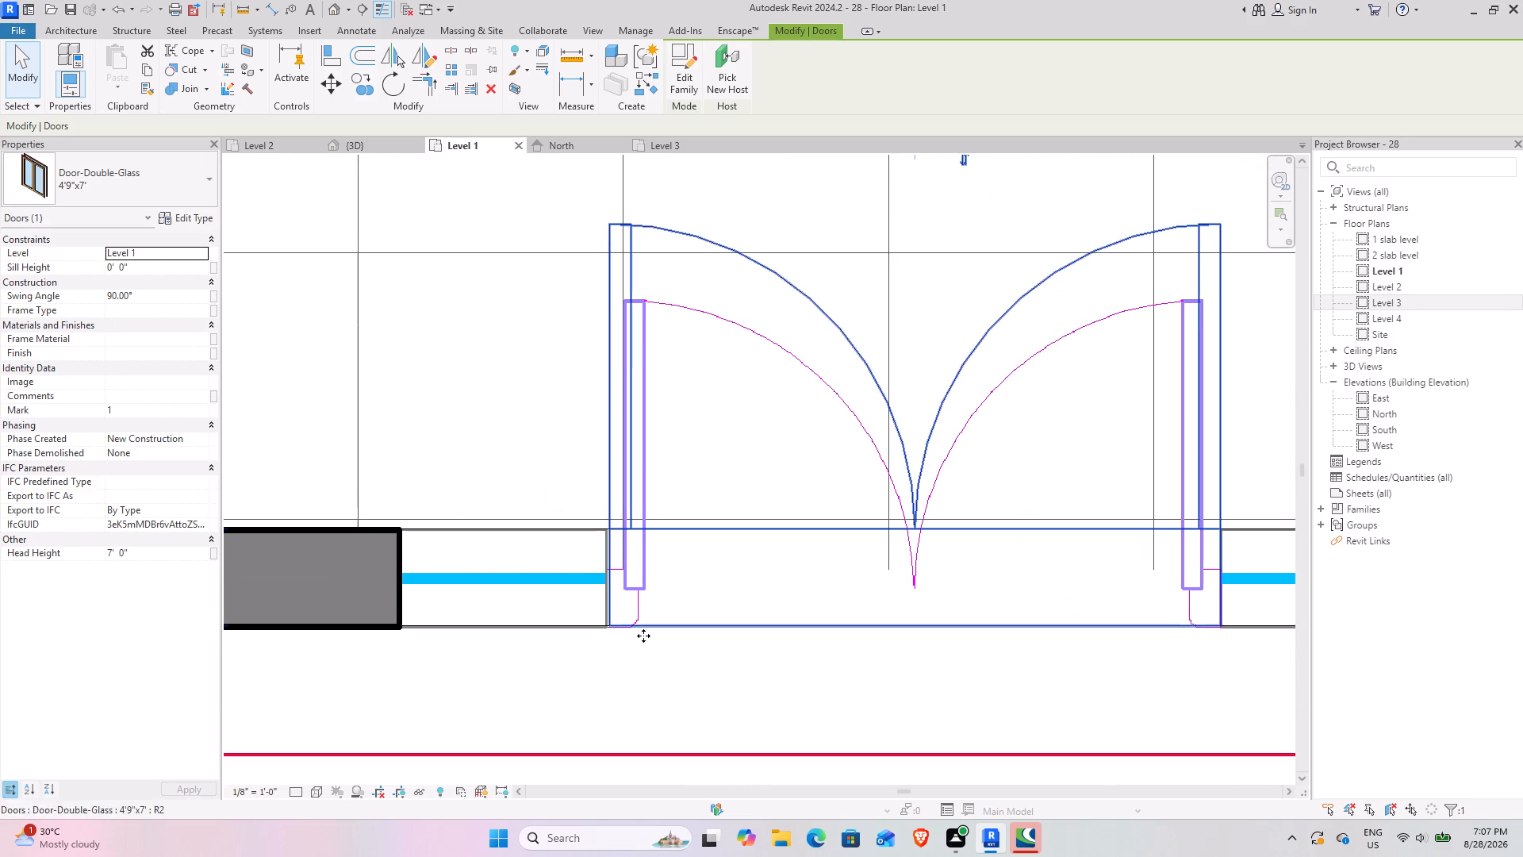
{"action": "left_click", "coordinate": [512, 422]}
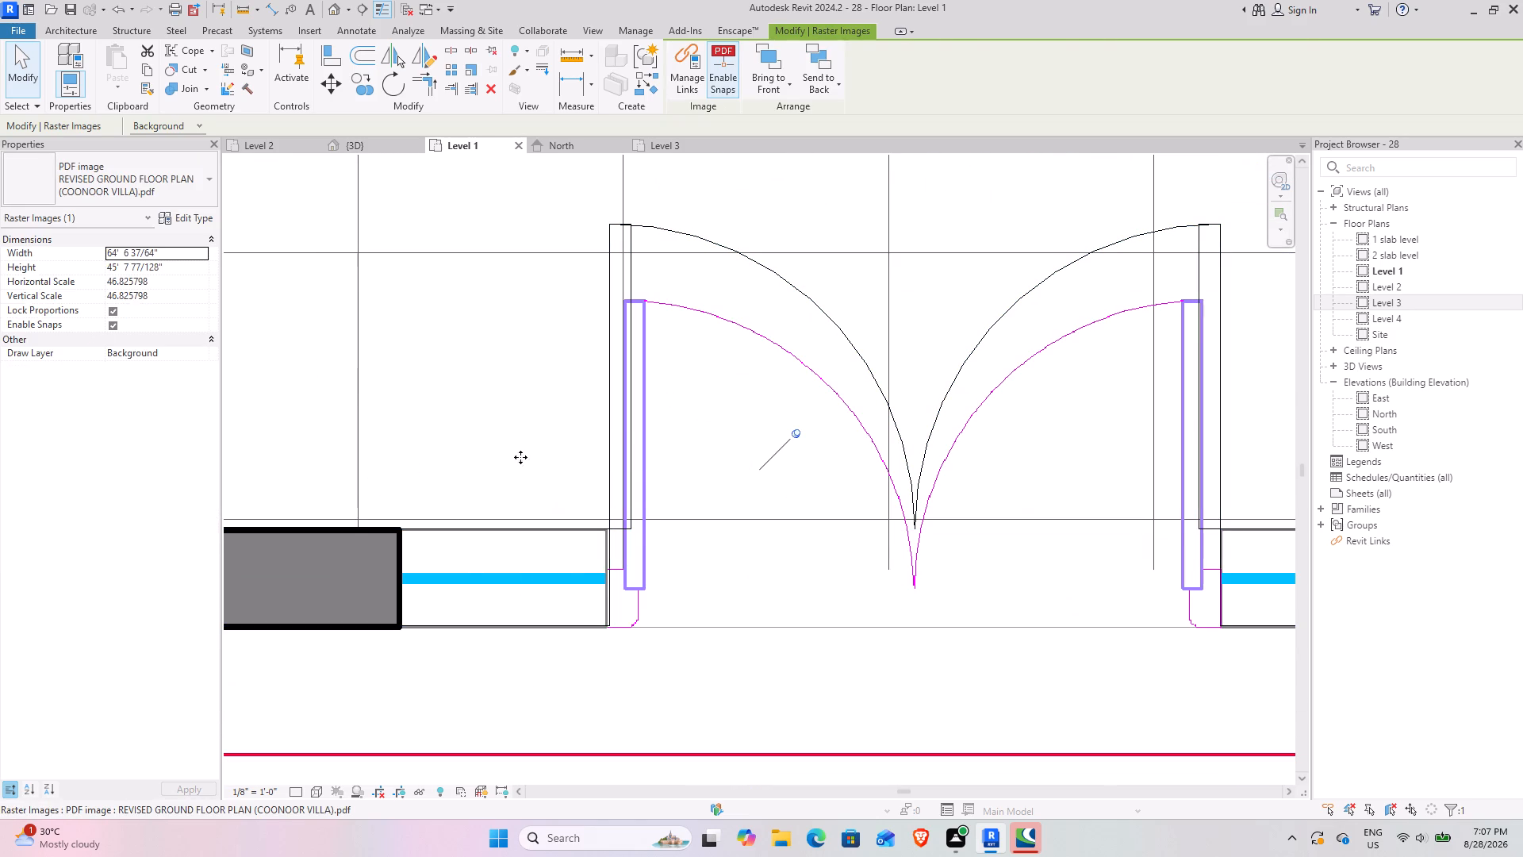
{"action": "key", "text": "m"}
{"action": "key", "text": "b"}
{"action": "left_click", "coordinate": [398, 628]}
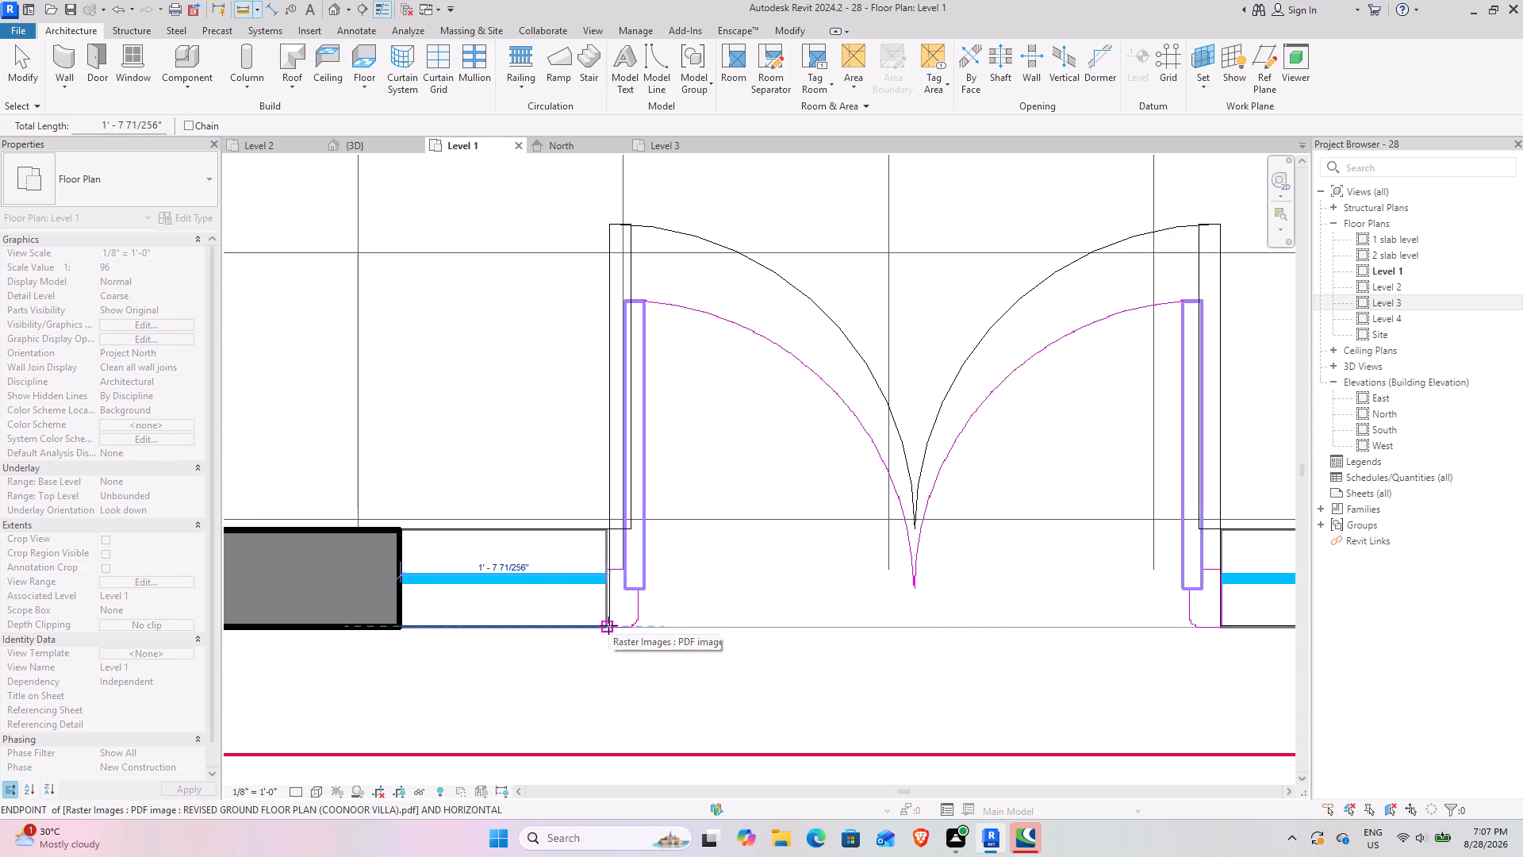
{"action": "key", "text": "Escape"}
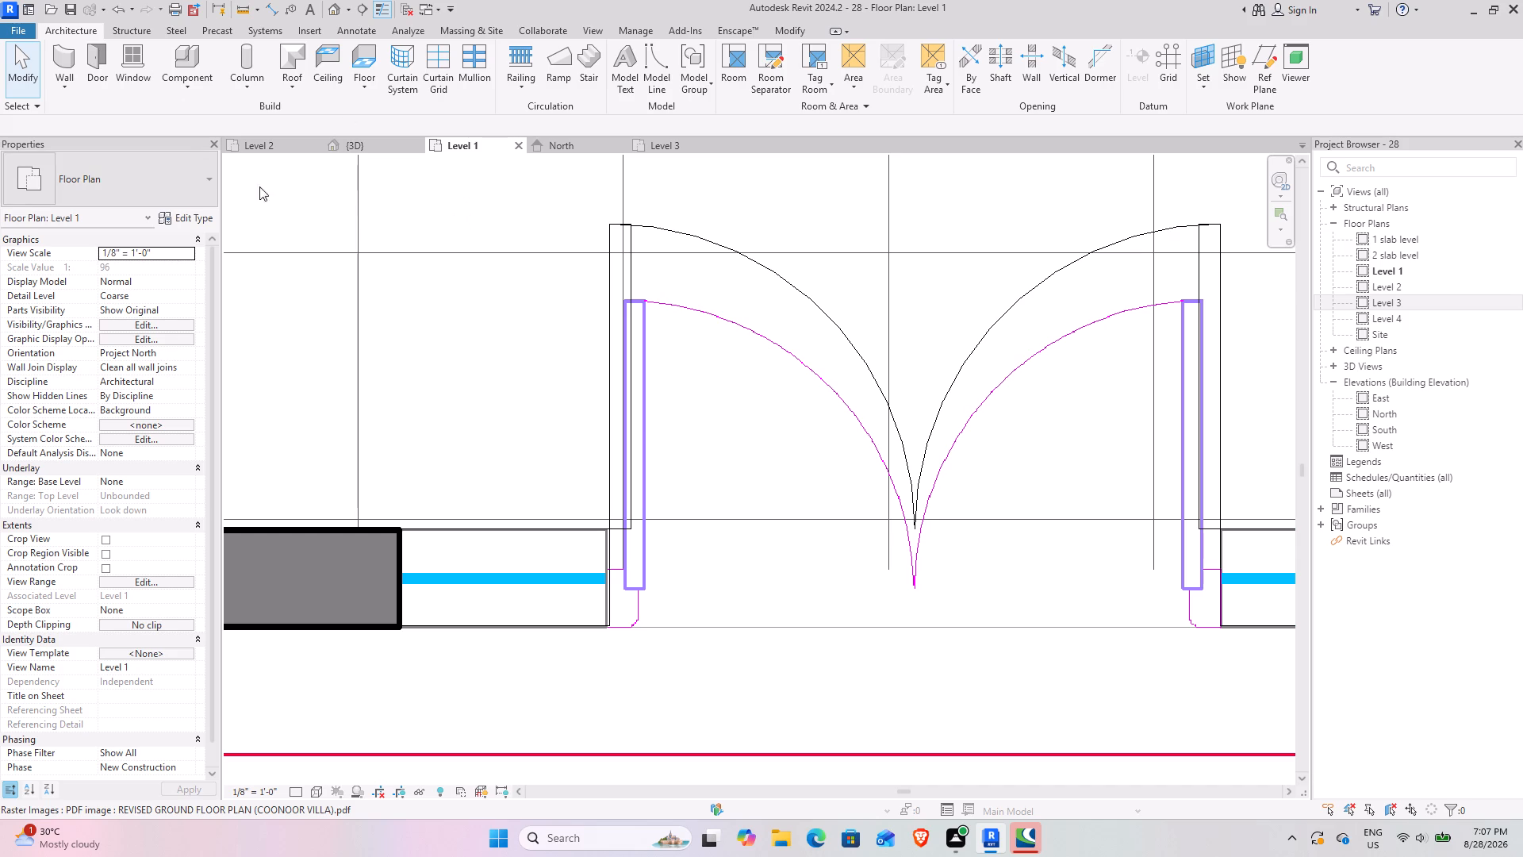
Examine the entrance door and the front facade in the 3D view.
{"action": "left_click", "coordinate": [358, 152]}
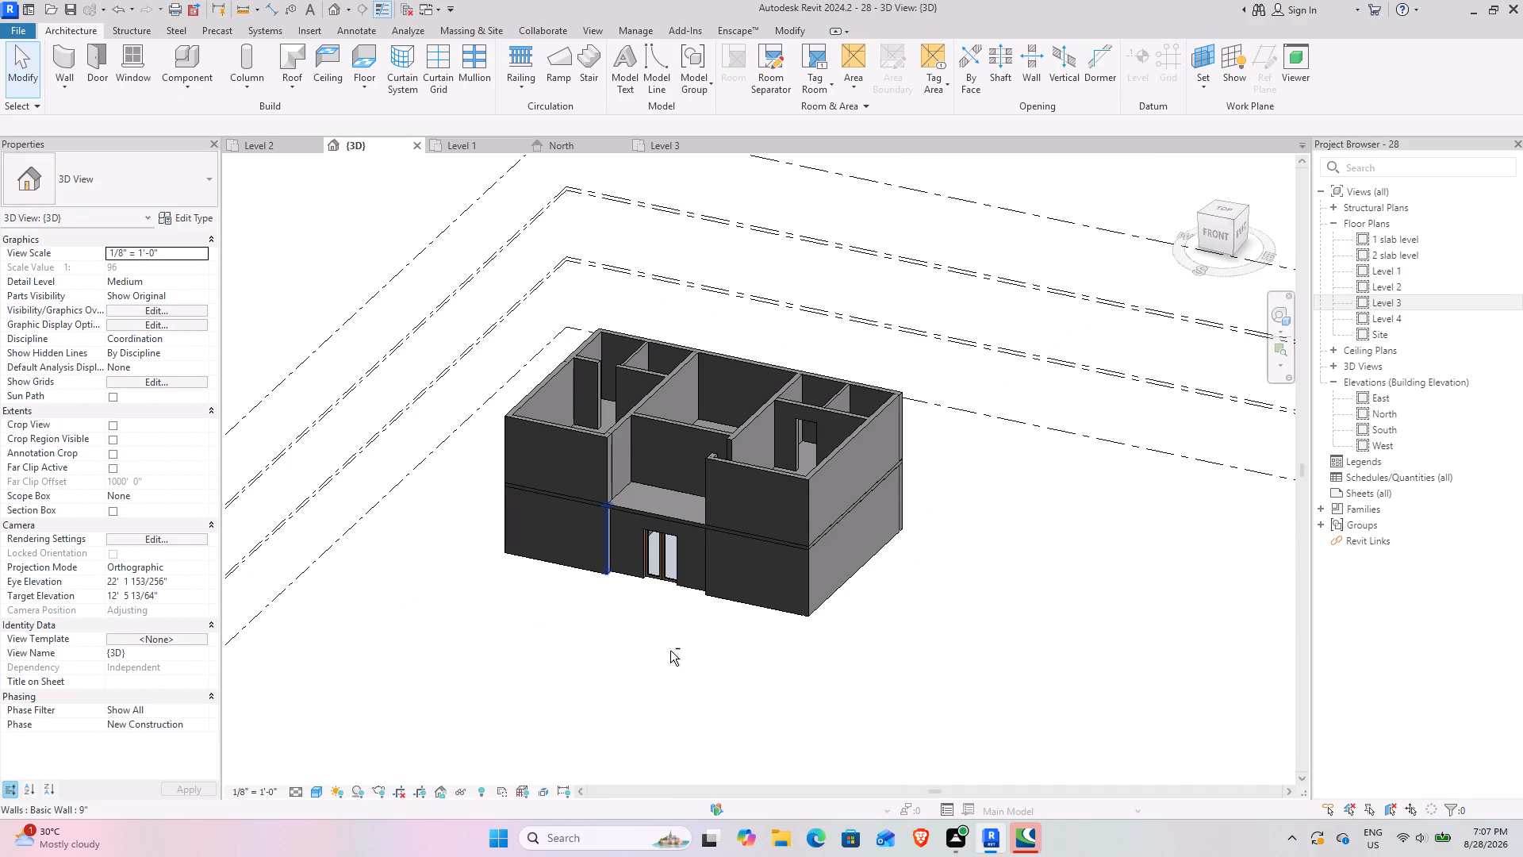
{"action": "middle_click_drag", "start_coordinate": [671, 646], "coordinate": [694, 563], "text": "shift"}
{"action": "scroll", "coordinate": [681, 547], "scroll_direction": "up", "scroll_amount": 7}
{"action": "scroll", "coordinate": [577, 618], "scroll_direction": "up", "scroll_amount": 1}
{"action": "middle_click_drag", "start_coordinate": [578, 617], "coordinate": [572, 540], "text": "shift"}
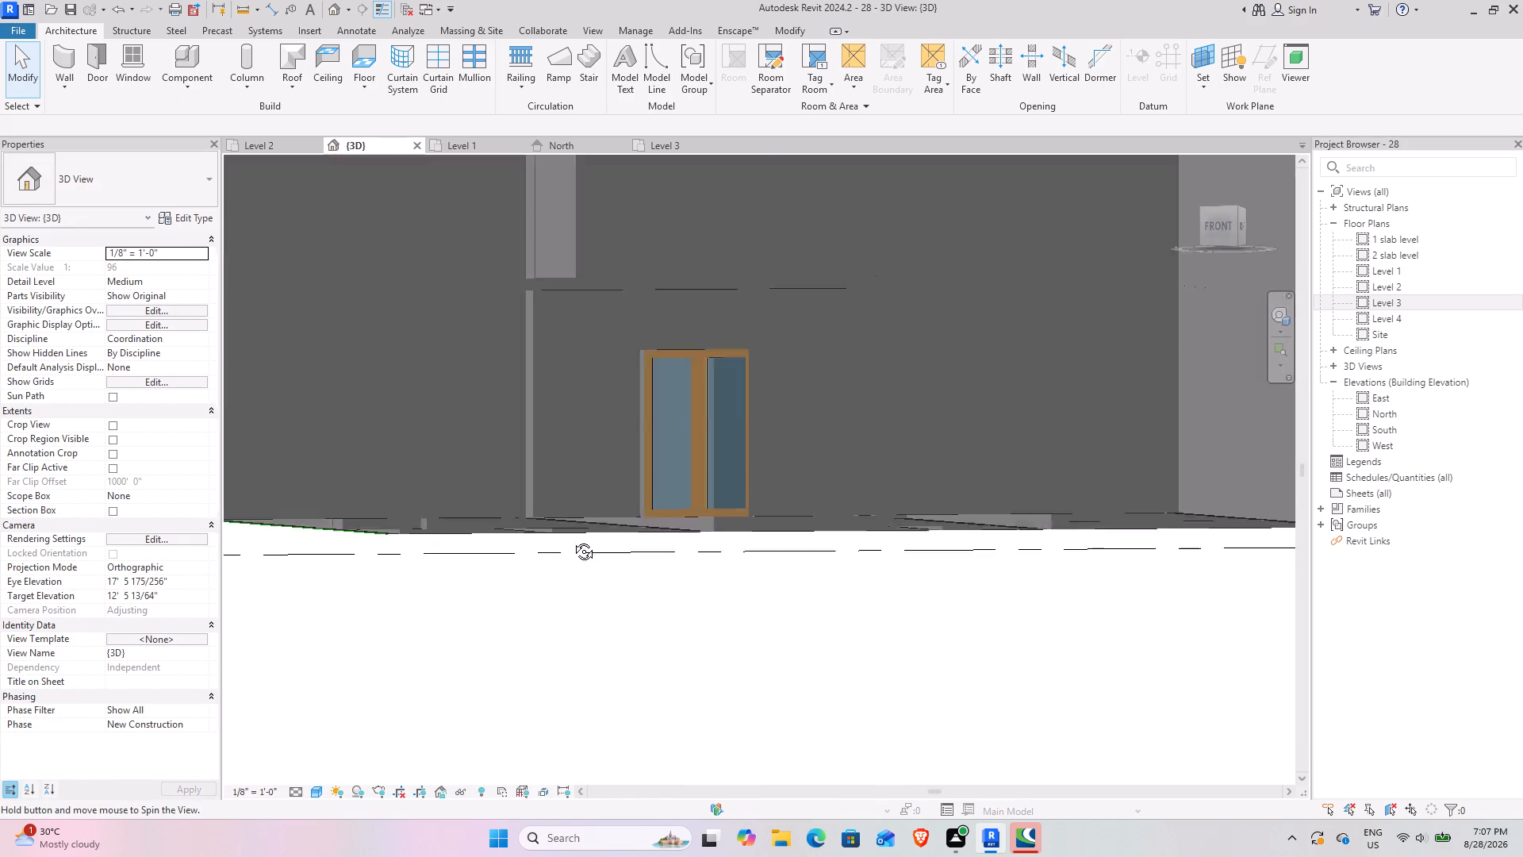
{"action": "middle_click_drag", "start_coordinate": [572, 540], "coordinate": [593, 590], "text": "shift"}
{"action": "scroll", "coordinate": [599, 596], "scroll_direction": "down", "scroll_amount": 8}
{"action": "middle_click_drag", "start_coordinate": [632, 600], "coordinate": [668, 559], "text": "shift"}
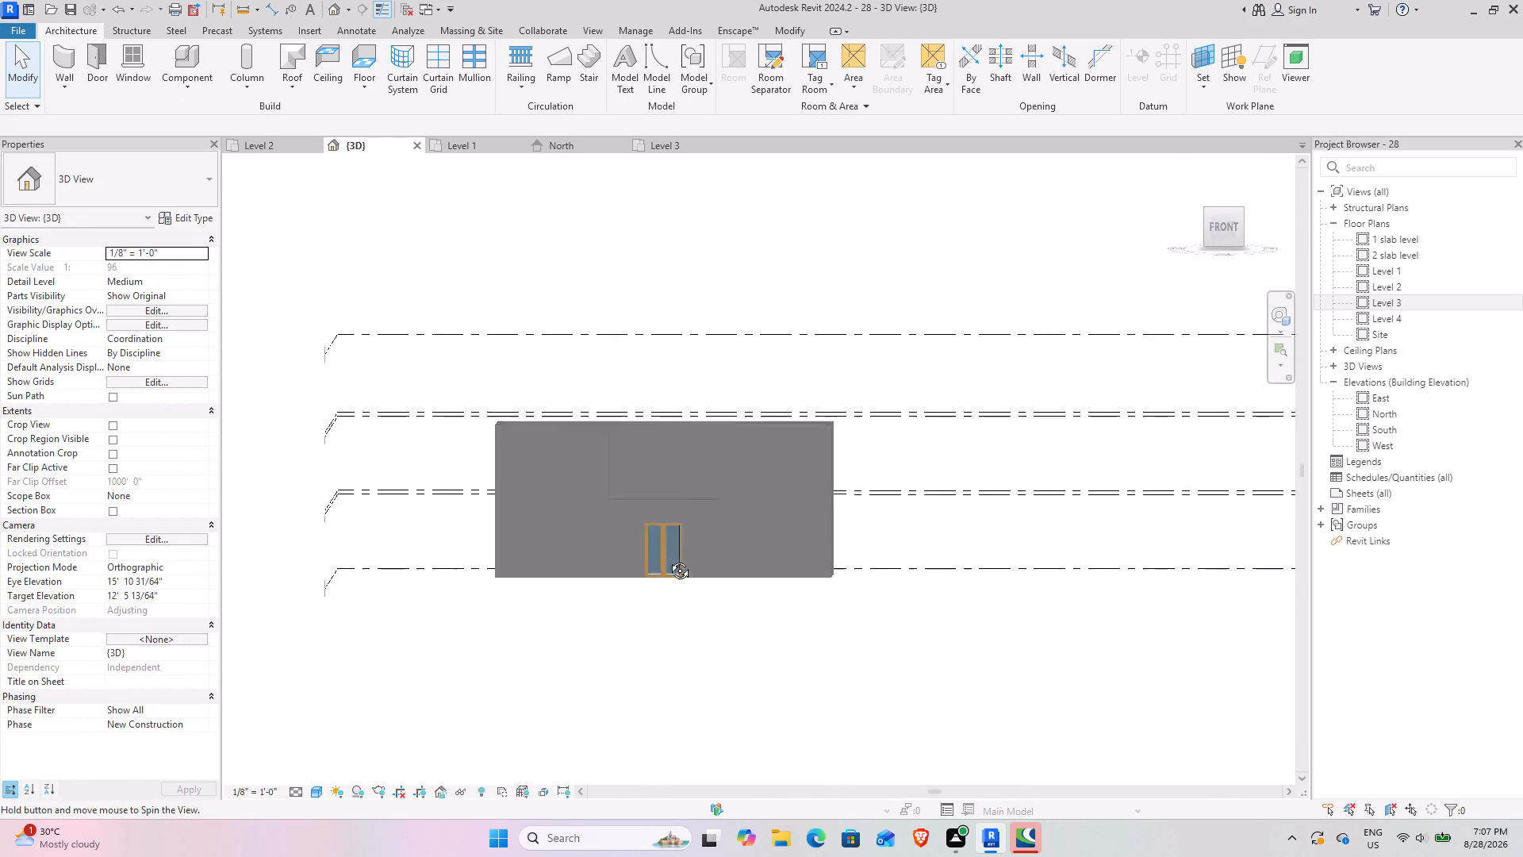
{"action": "middle_click_drag", "start_coordinate": [668, 559], "coordinate": [593, 598], "text": "shift"}
{"action": "scroll", "coordinate": [604, 576], "scroll_direction": "up", "scroll_amount": 7}
{"action": "middle_click_drag", "start_coordinate": [603, 632], "coordinate": [645, 611], "text": "shift"}
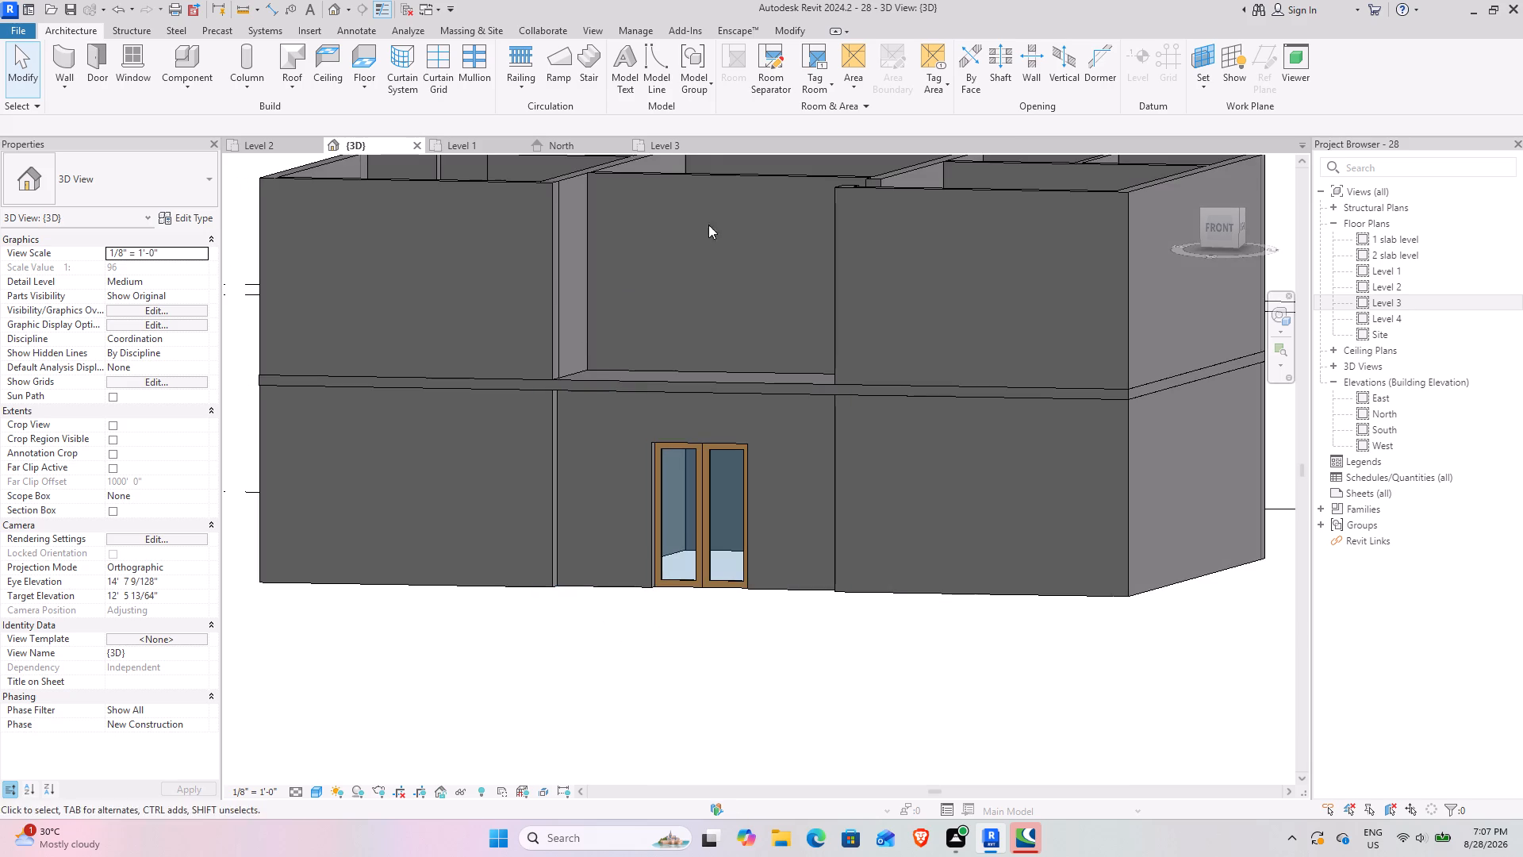
Copy the 6" floor slab on Level 2 and paste it aligned to Level 1.
{"action": "left_click", "coordinate": [774, 390]}
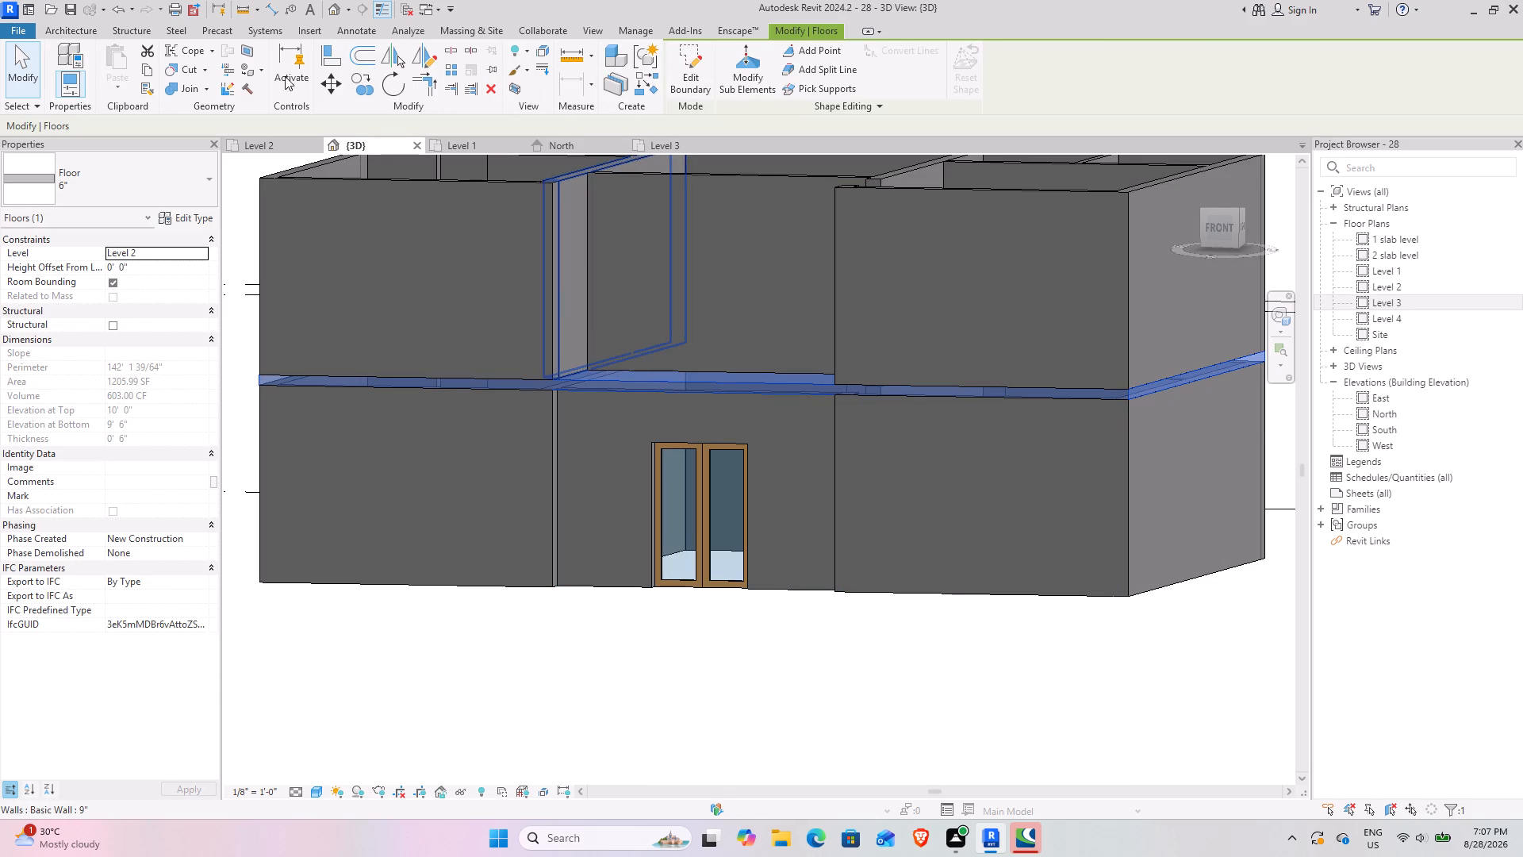
{"action": "left_click", "coordinate": [149, 69]}
{"action": "left_click", "coordinate": [120, 83]}
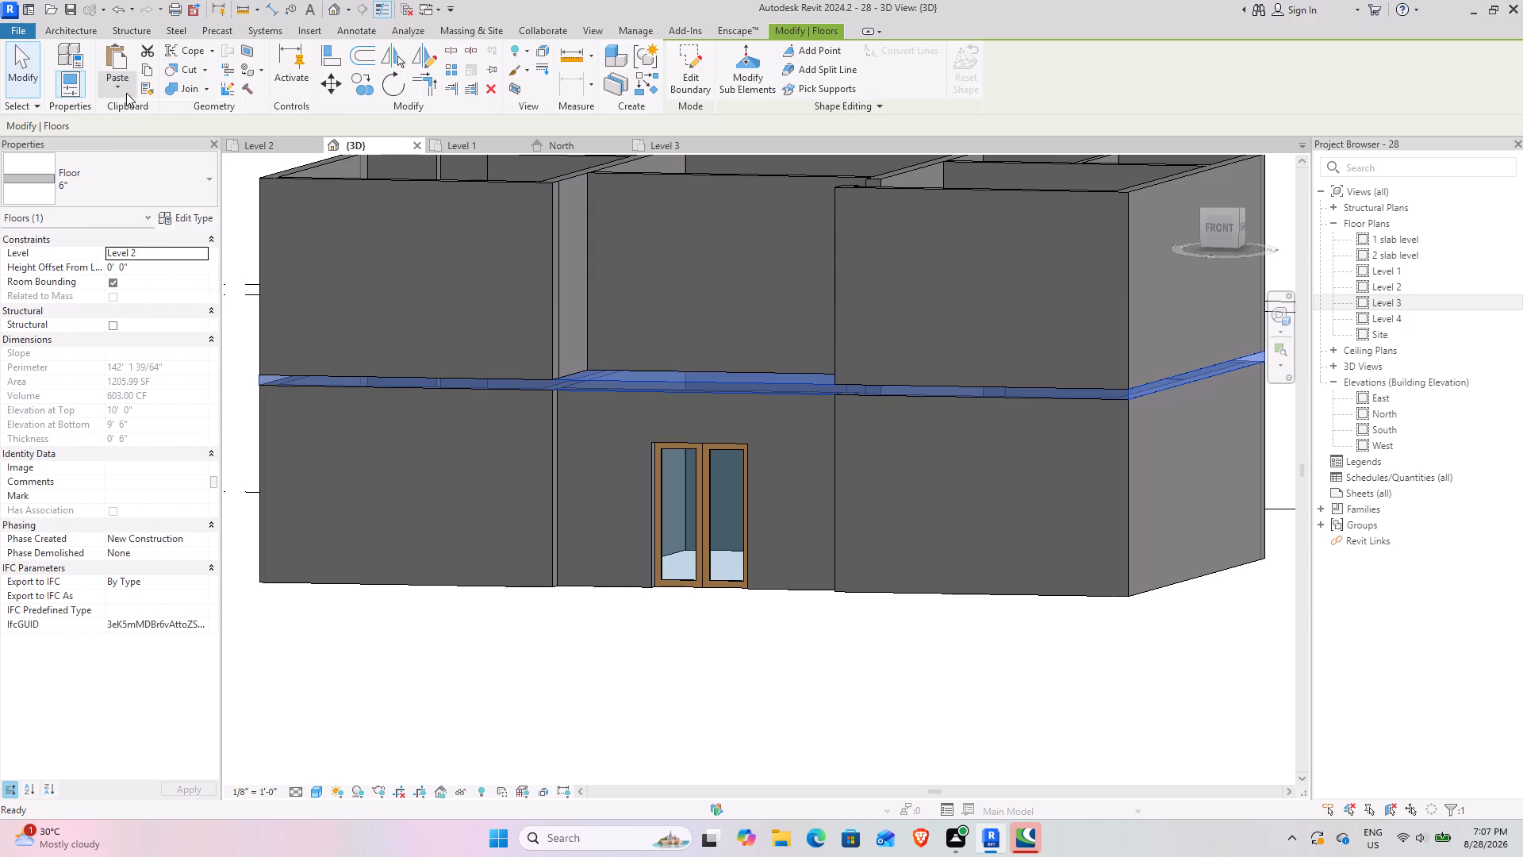
{"action": "left_click", "coordinate": [166, 152]}
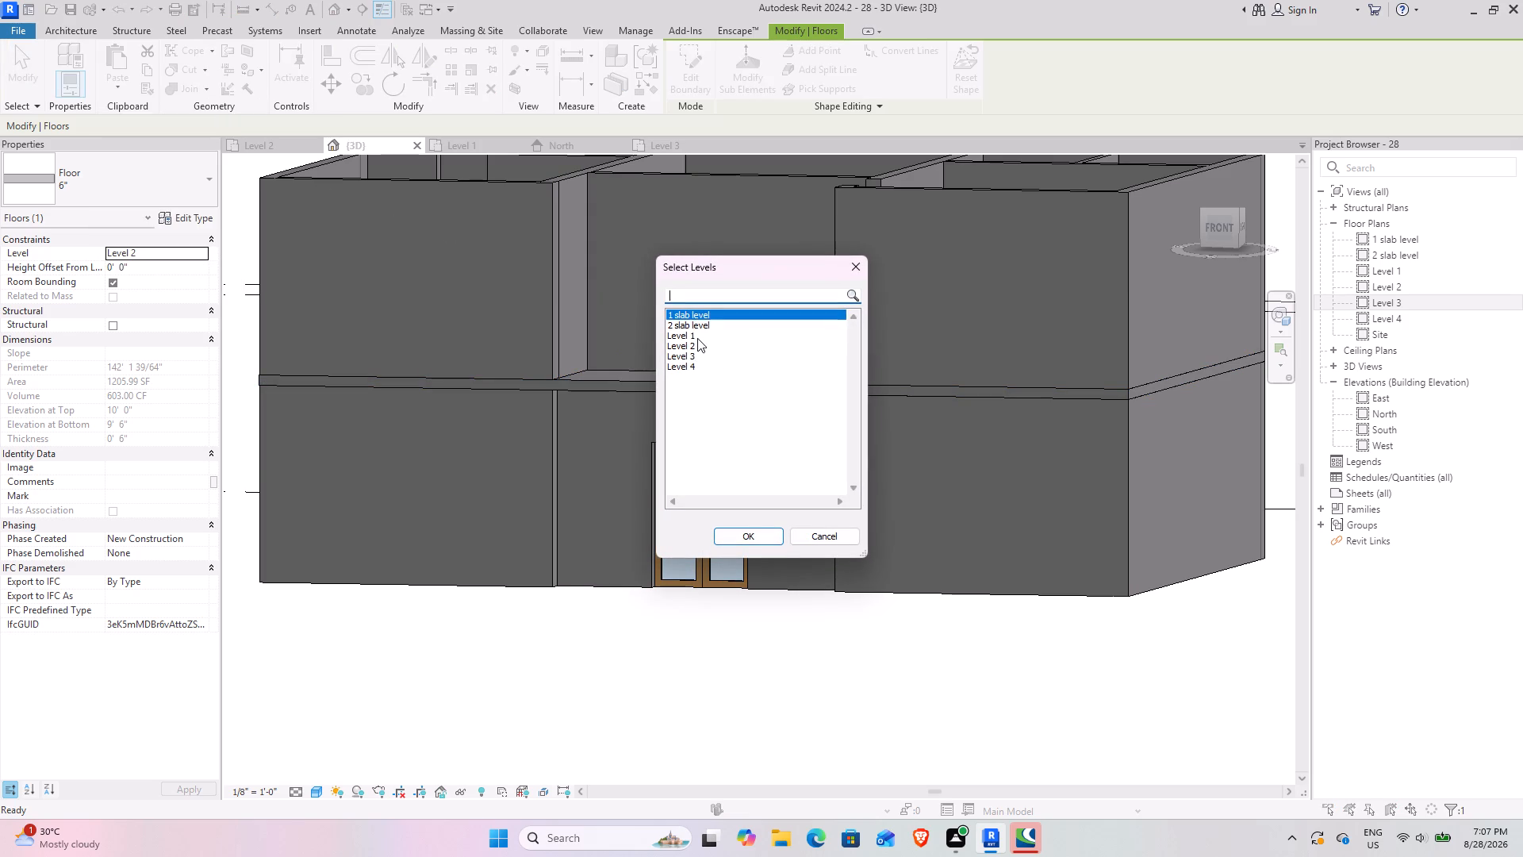
{"action": "left_click", "coordinate": [697, 338]}
{"action": "left_click", "coordinate": [749, 532]}
{"action": "left_click", "coordinate": [774, 678]}
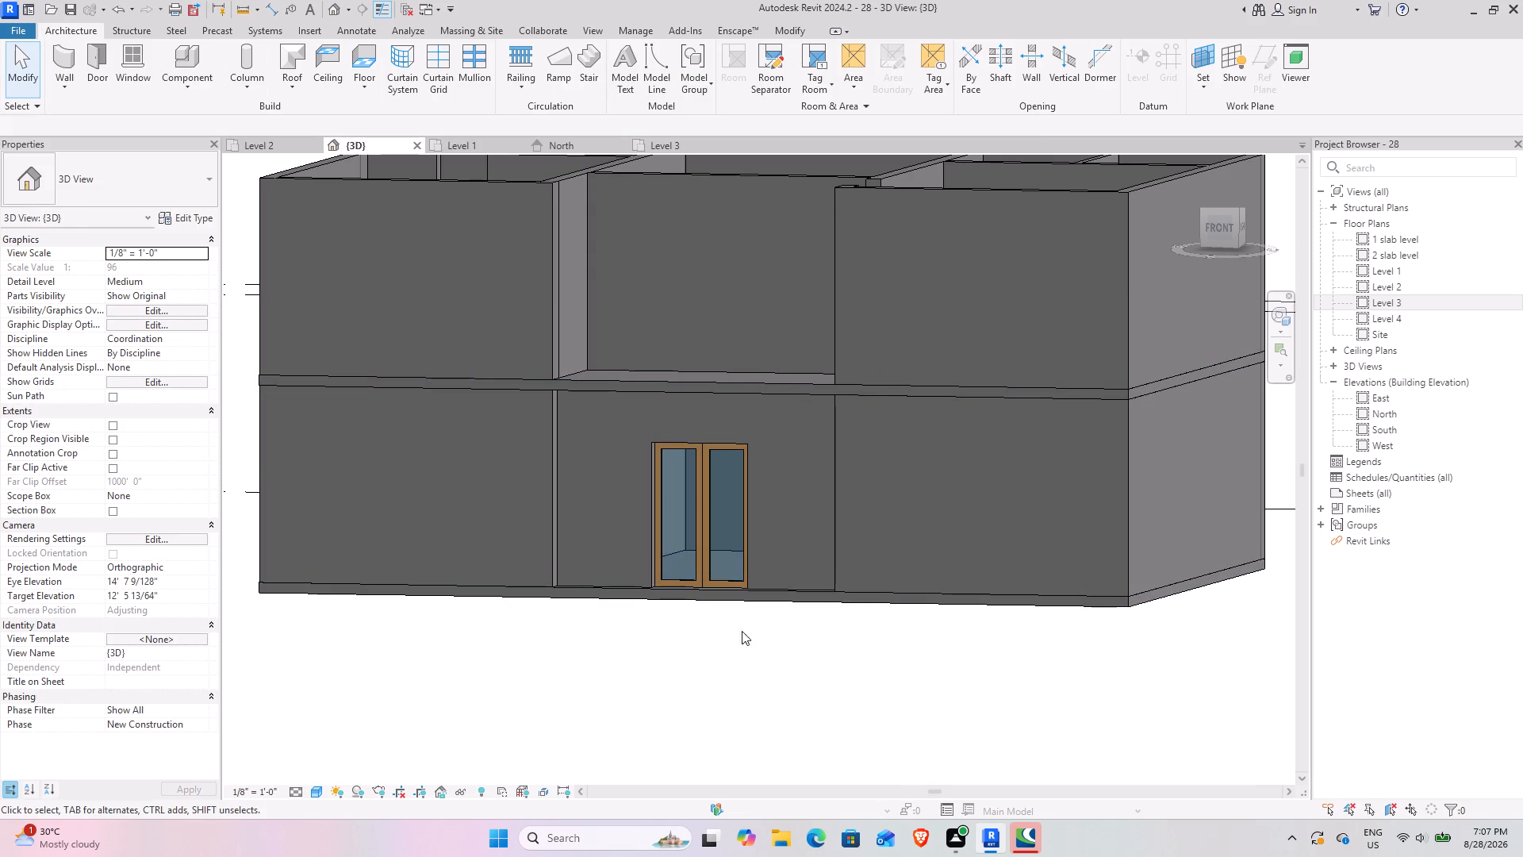
{"action": "middle_click_drag", "start_coordinate": [708, 575], "coordinate": [613, 645]}
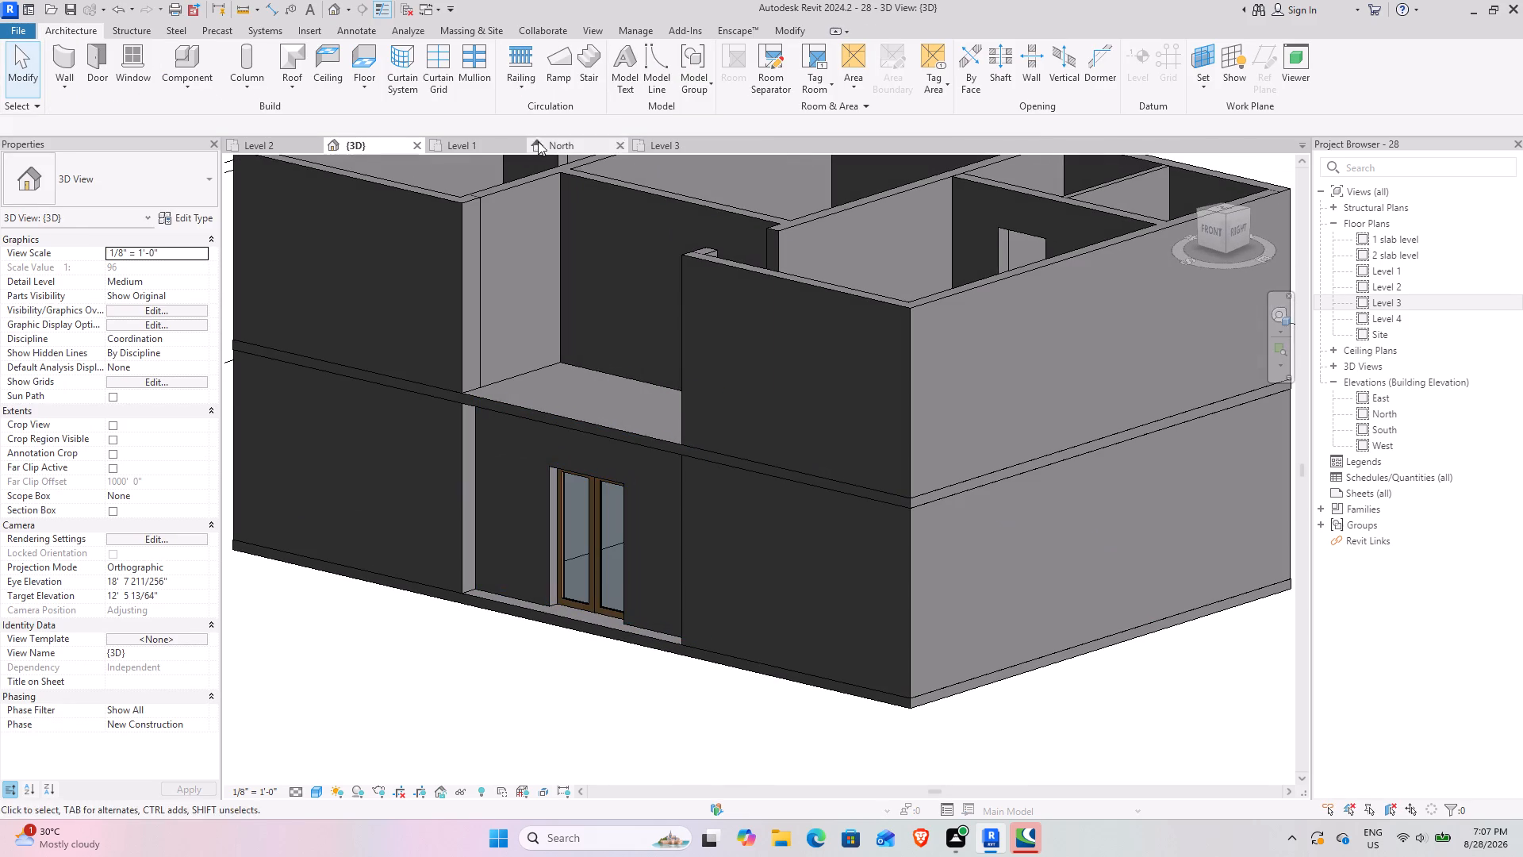
Examine the portico, entrance steps and double-door opening on the Level 1 floor plan.
{"action": "left_click", "coordinate": [466, 147]}
{"action": "scroll", "coordinate": [715, 620], "scroll_direction": "down", "scroll_amount": 12}
{"action": "middle_click_drag", "start_coordinate": [730, 652], "coordinate": [681, 487]}
{"action": "scroll", "coordinate": [689, 552], "scroll_direction": "up", "scroll_amount": 5}
{"action": "scroll", "coordinate": [697, 580], "scroll_direction": "down", "scroll_amount": 4}
{"action": "middle_click_drag", "start_coordinate": [679, 620], "coordinate": [618, 492]}
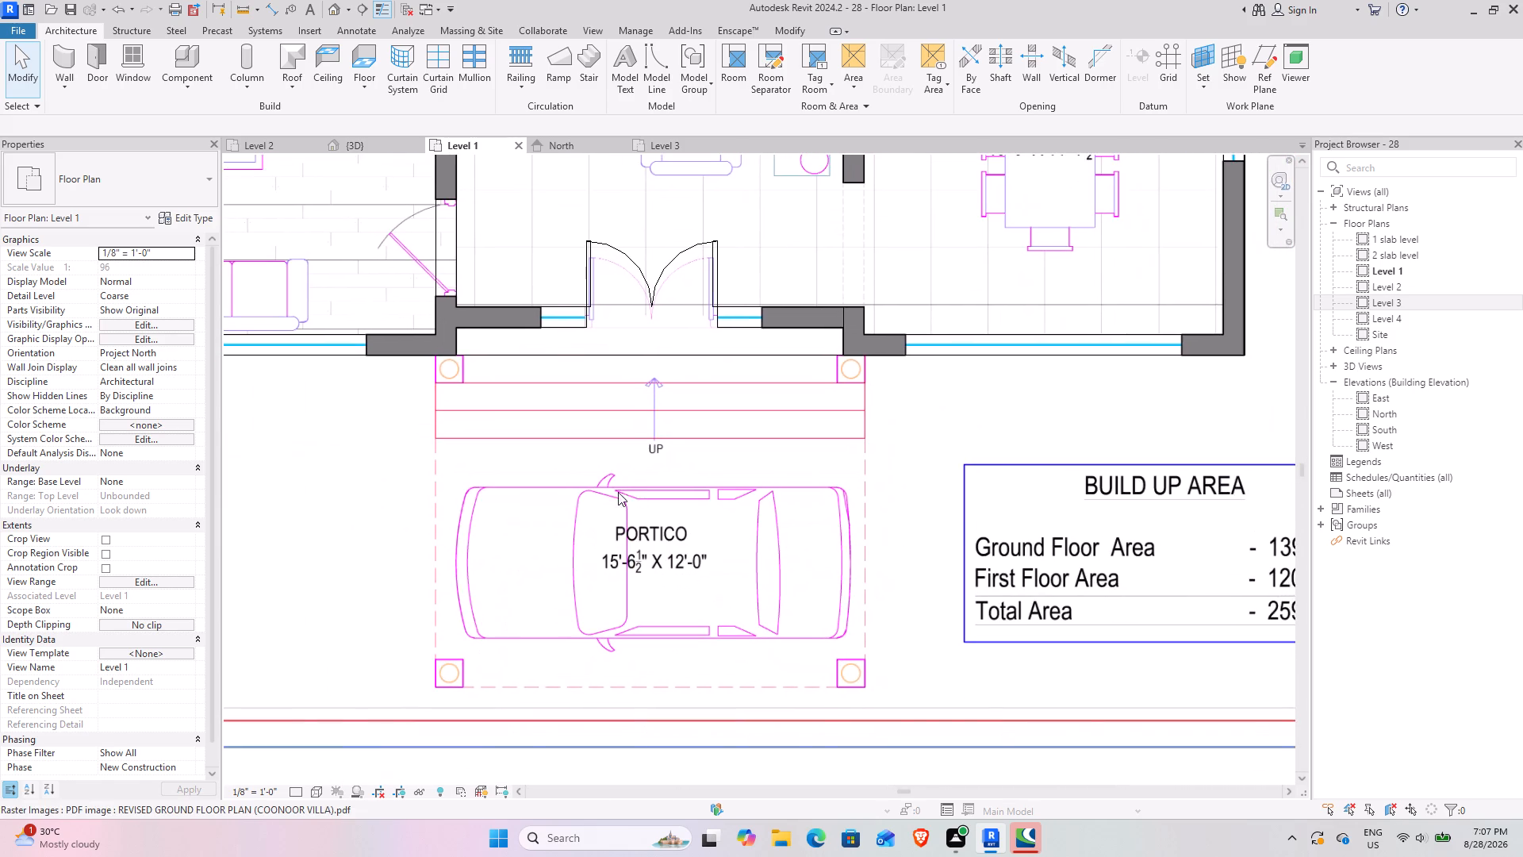
{"action": "scroll", "coordinate": [639, 491], "scroll_direction": "down", "scroll_amount": 3}
{"action": "middle_click_drag", "start_coordinate": [763, 553], "coordinate": [681, 557]}
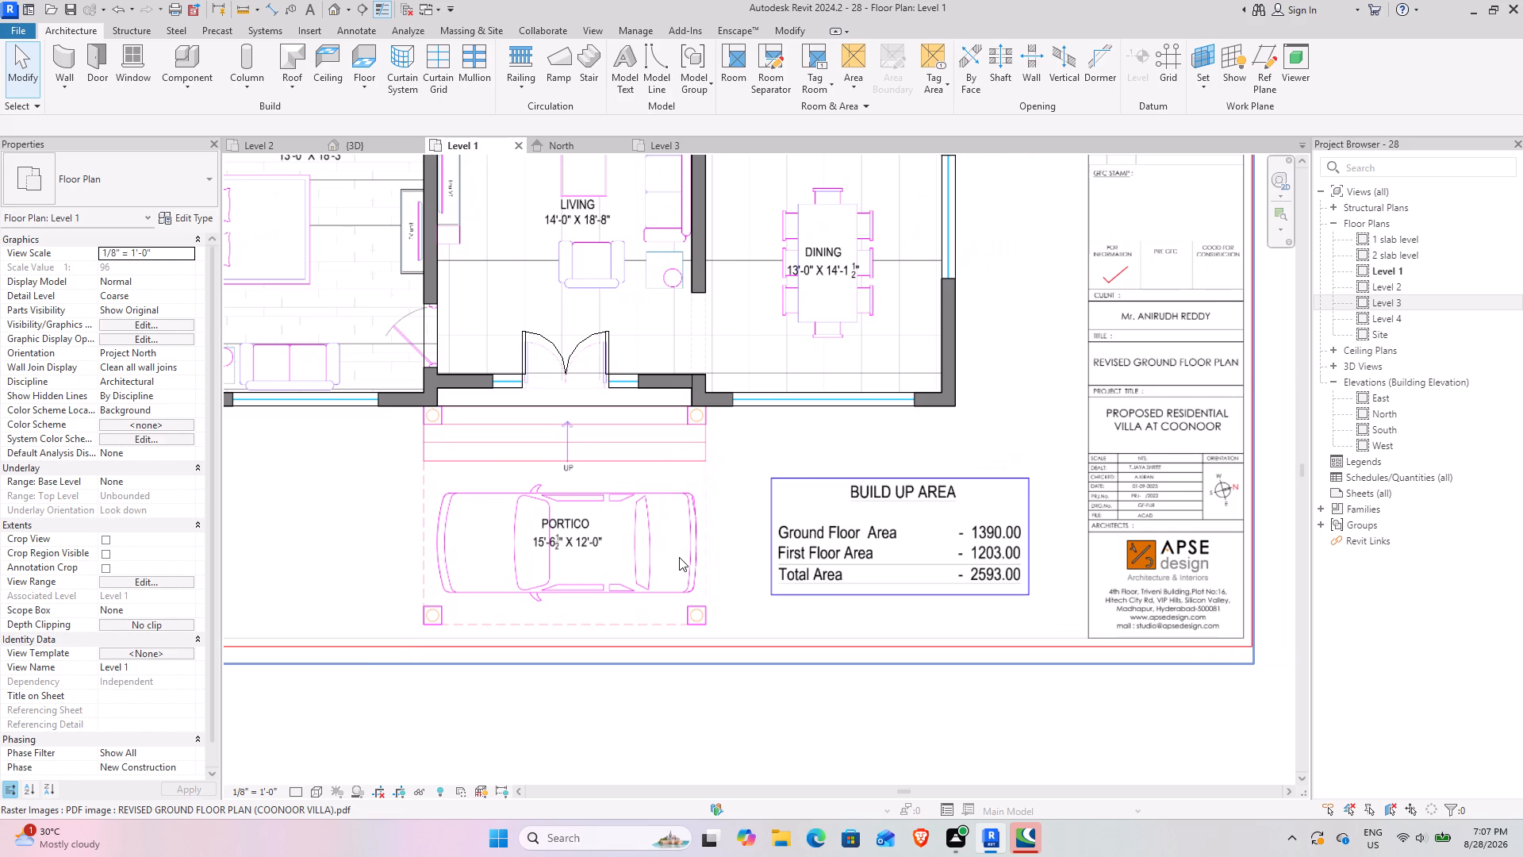
{"action": "middle_click_drag", "start_coordinate": [515, 303], "coordinate": [608, 499]}
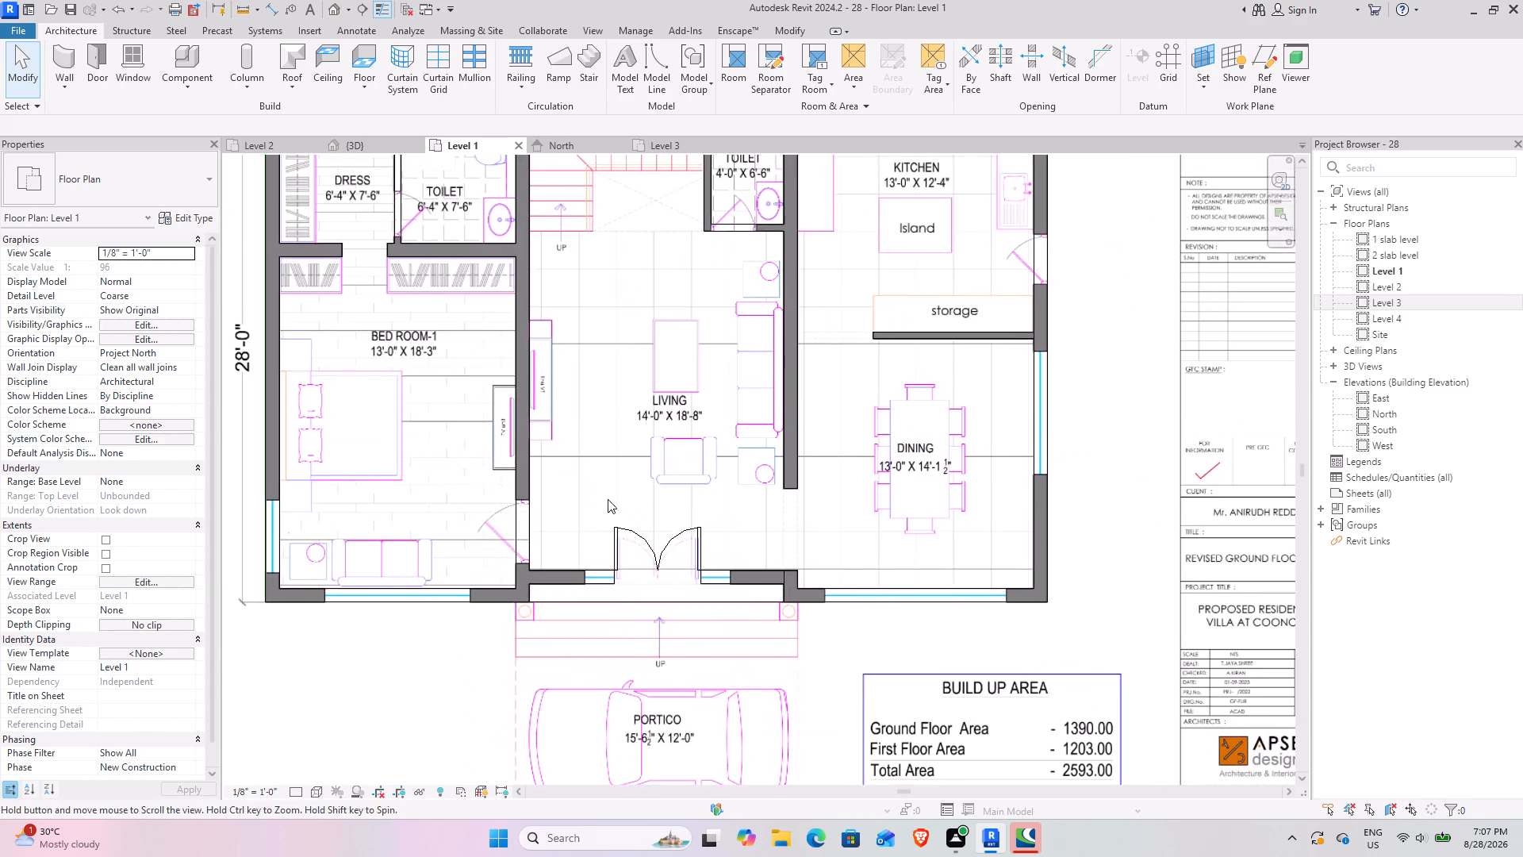
{"action": "middle_click_drag", "start_coordinate": [608, 499], "coordinate": [607, 499]}
{"action": "scroll", "coordinate": [593, 498], "scroll_direction": "up", "scroll_amount": 3}
{"action": "middle_click_drag", "start_coordinate": [628, 418], "coordinate": [675, 243]}
{"action": "middle_click_drag", "start_coordinate": [678, 435], "coordinate": [658, 339]}
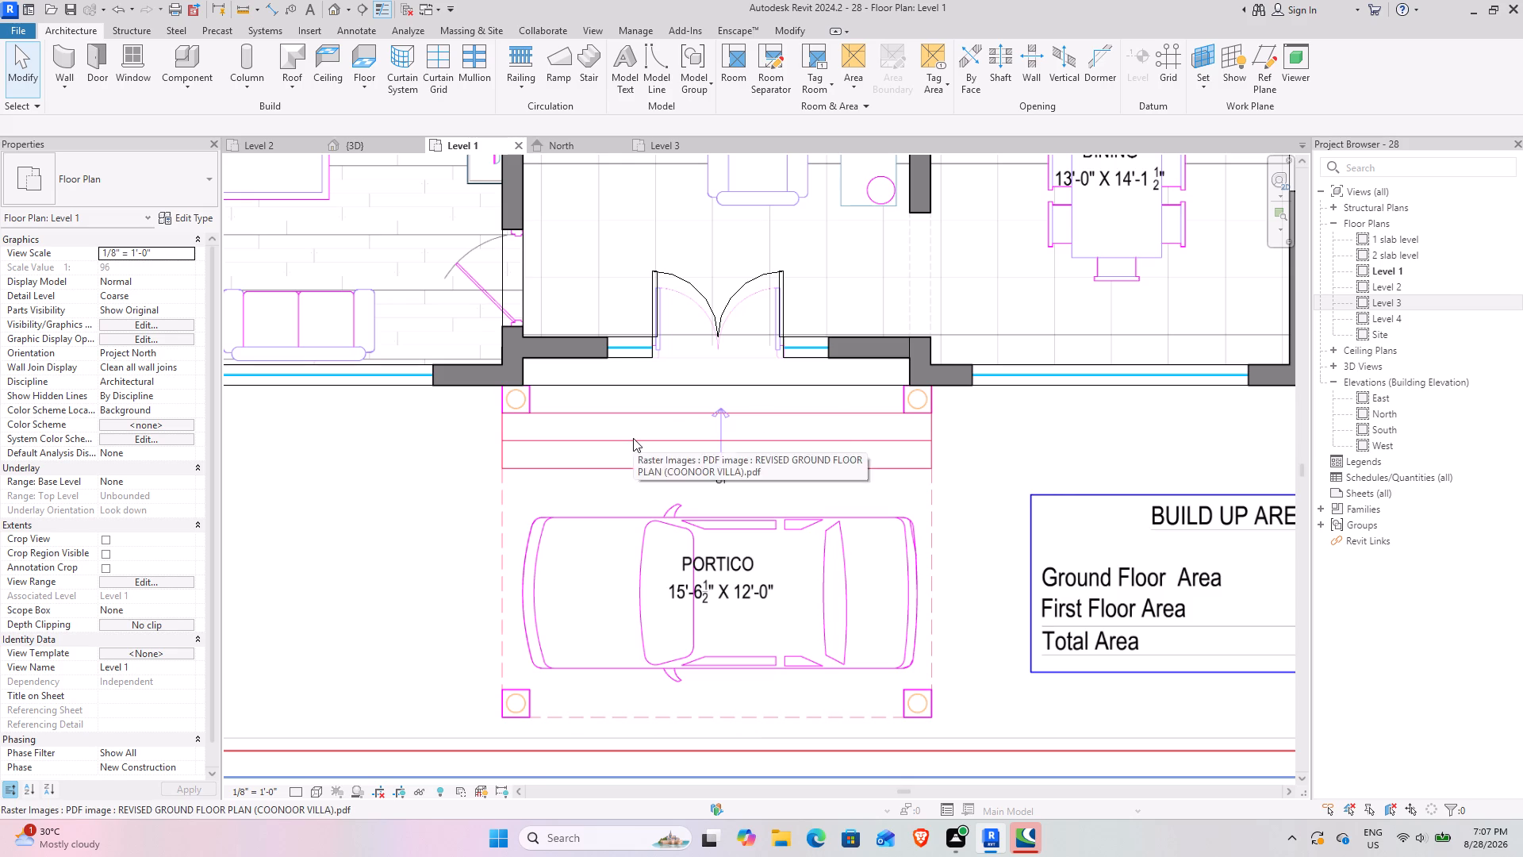
{"action": "middle_click_drag", "start_coordinate": [765, 388], "coordinate": [776, 541]}
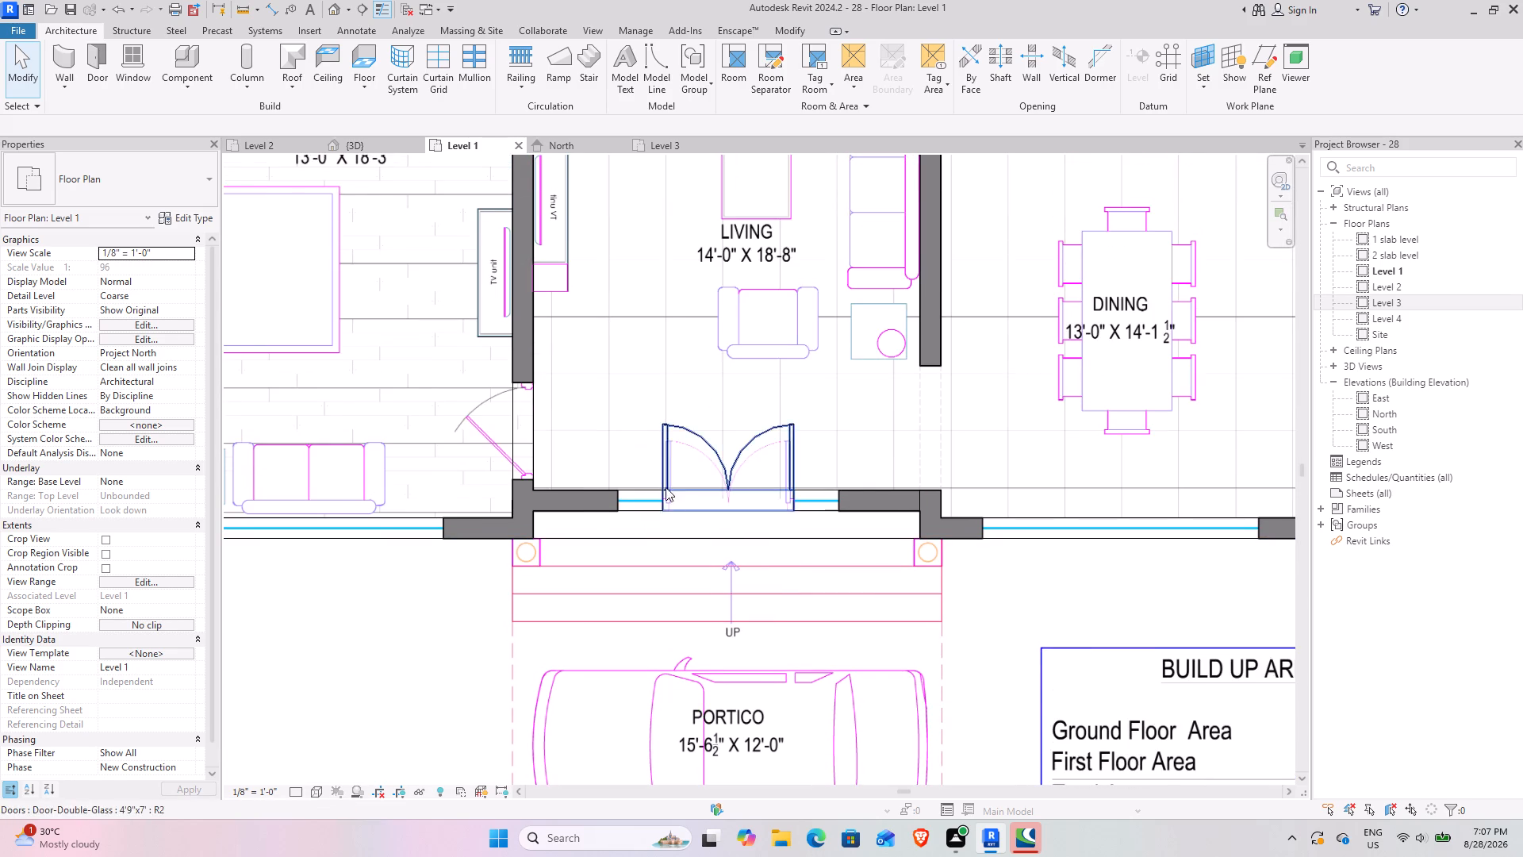
{"action": "scroll", "coordinate": [653, 475], "scroll_direction": "up", "scroll_amount": 7}
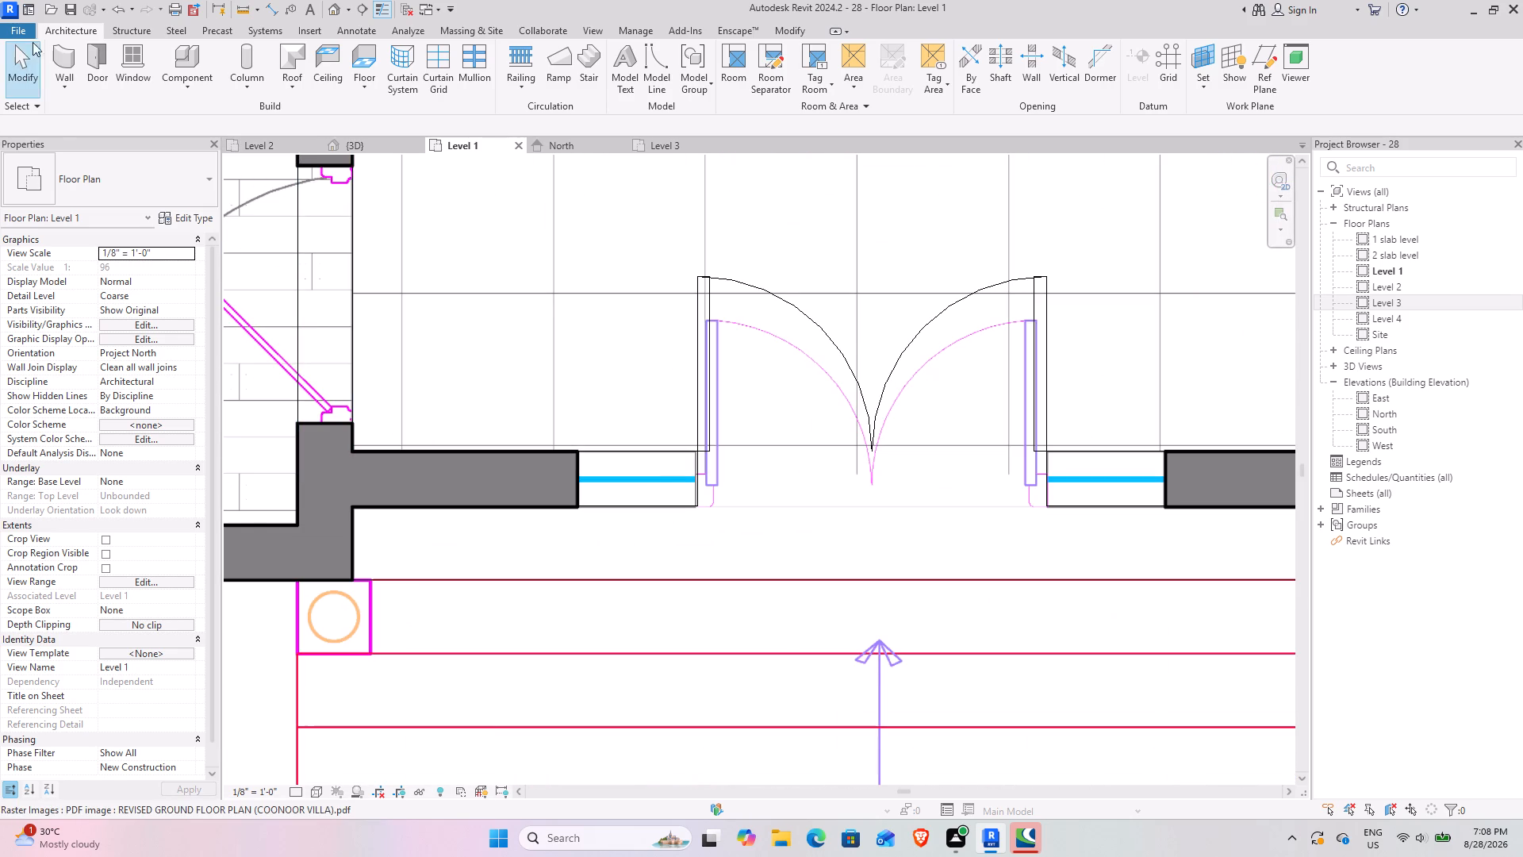
Draw a Storefront curtain wall about 1'-7" long across the sidelight opening left of the entrance double door on Level 1.
{"action": "left_click", "coordinate": [60, 52]}
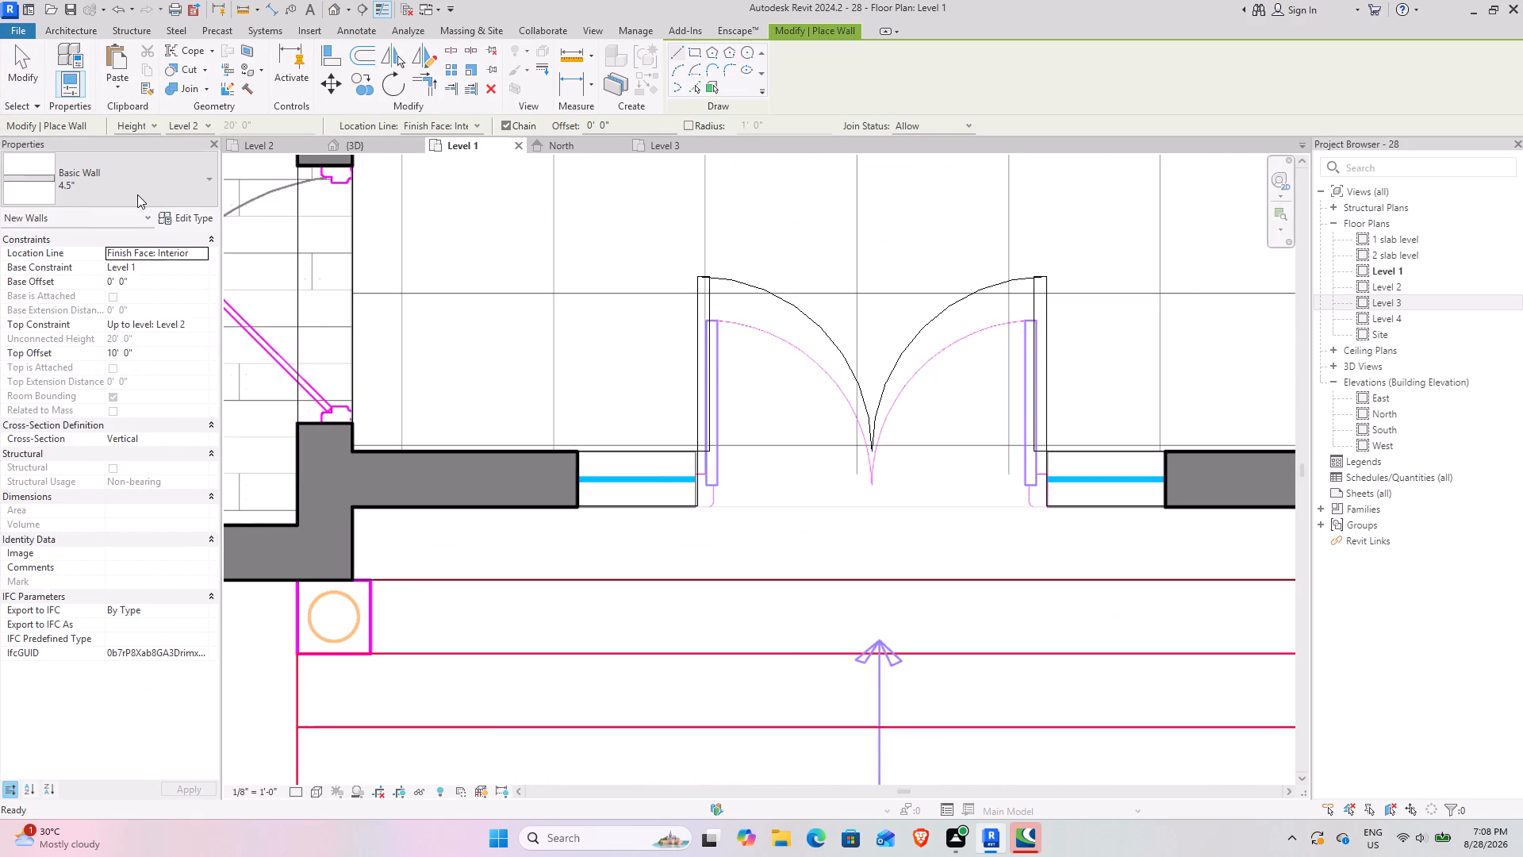
{"action": "left_click", "coordinate": [137, 194]}
{"action": "scroll", "coordinate": [101, 469], "scroll_direction": "down", "scroll_amount": 2}
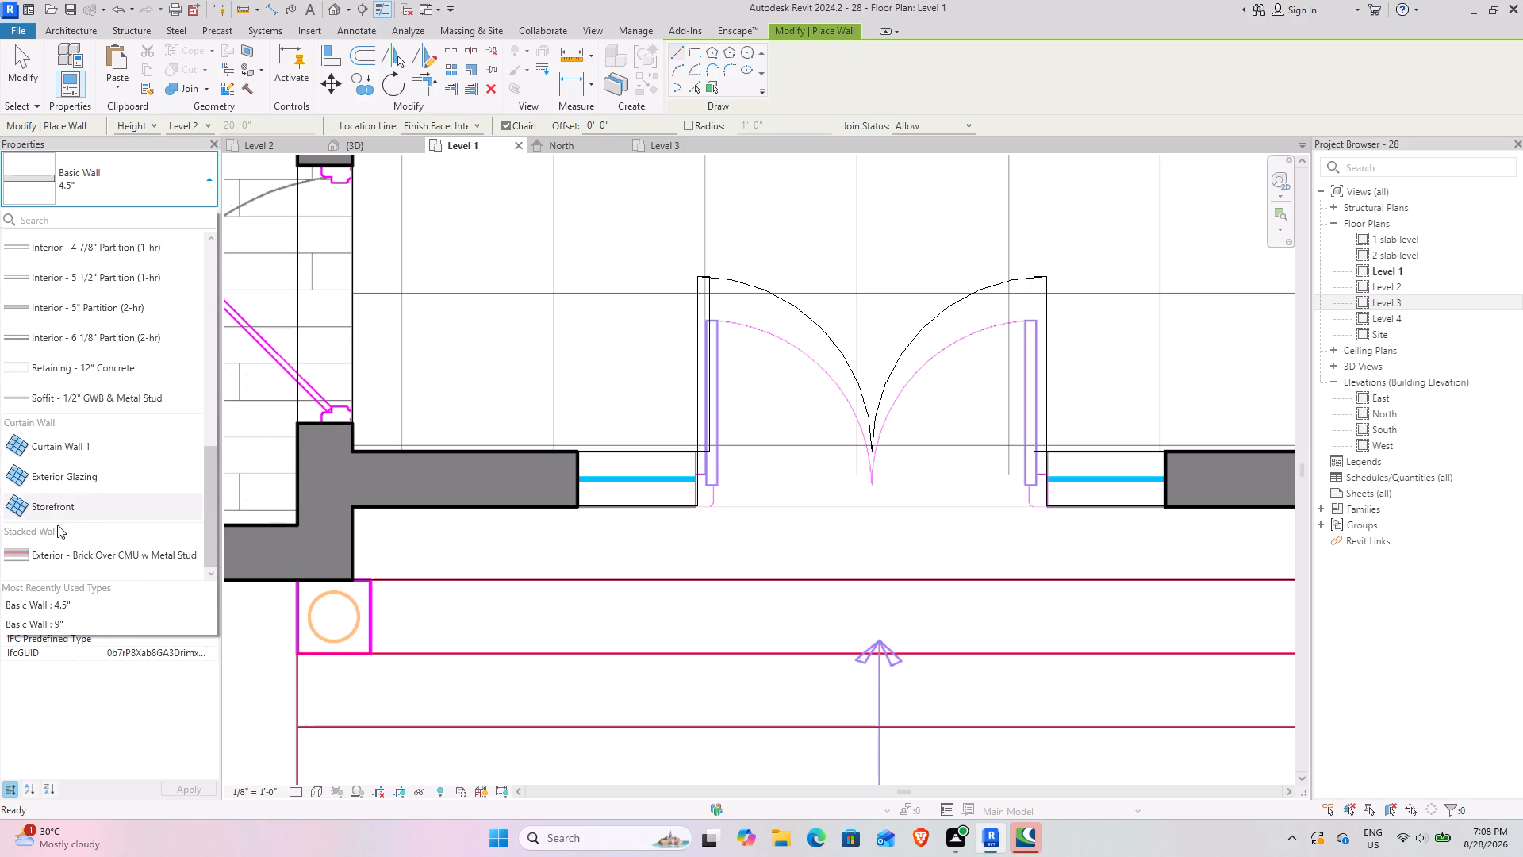
{"action": "left_click", "coordinate": [84, 506]}
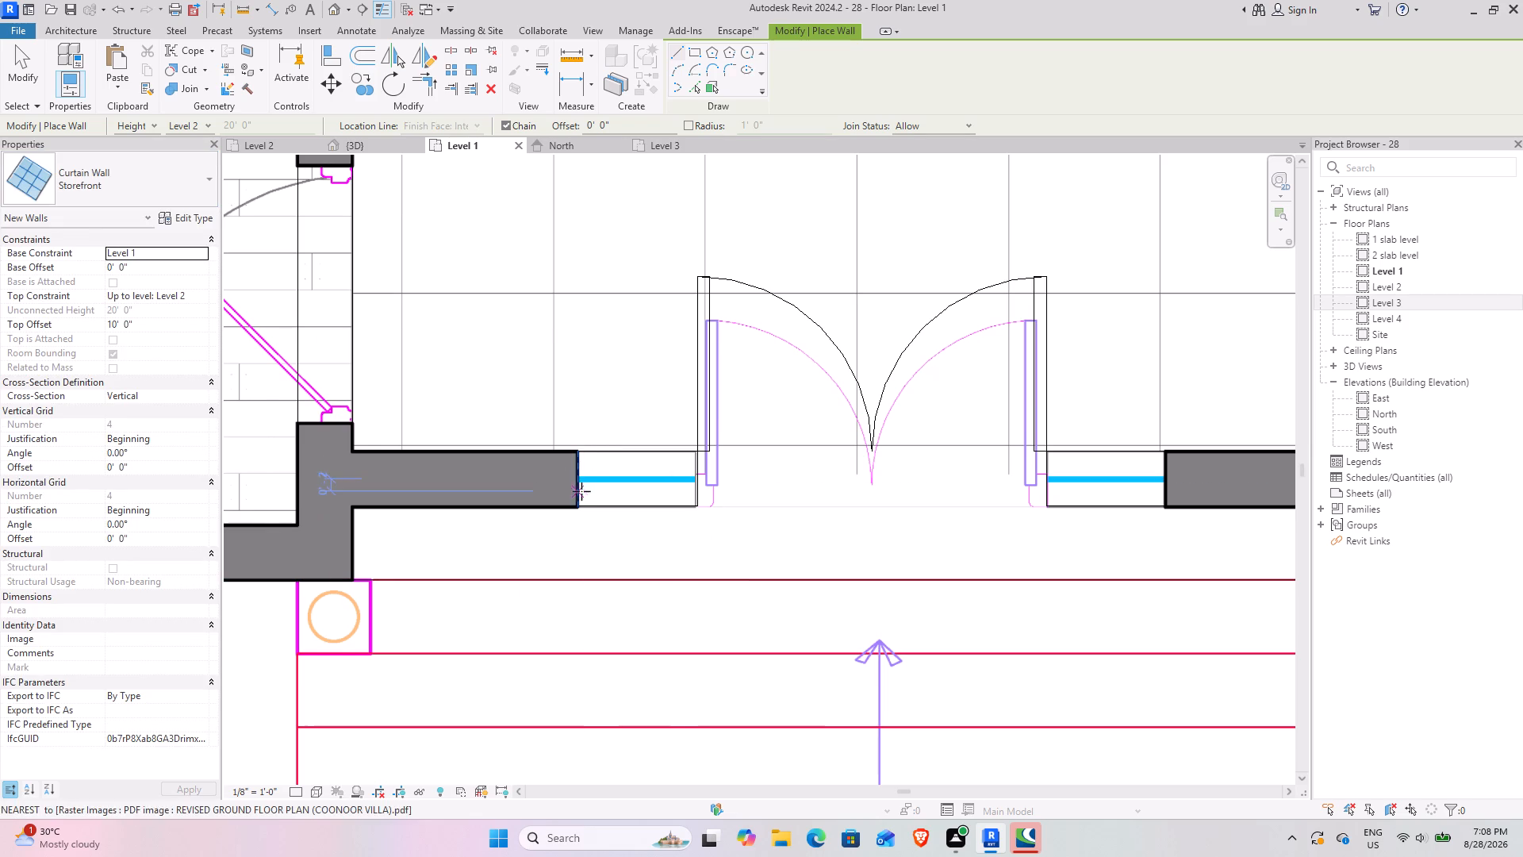
{"action": "scroll", "coordinate": [585, 482], "scroll_direction": "up", "scroll_amount": 6}
{"action": "left_click", "coordinate": [568, 471]}
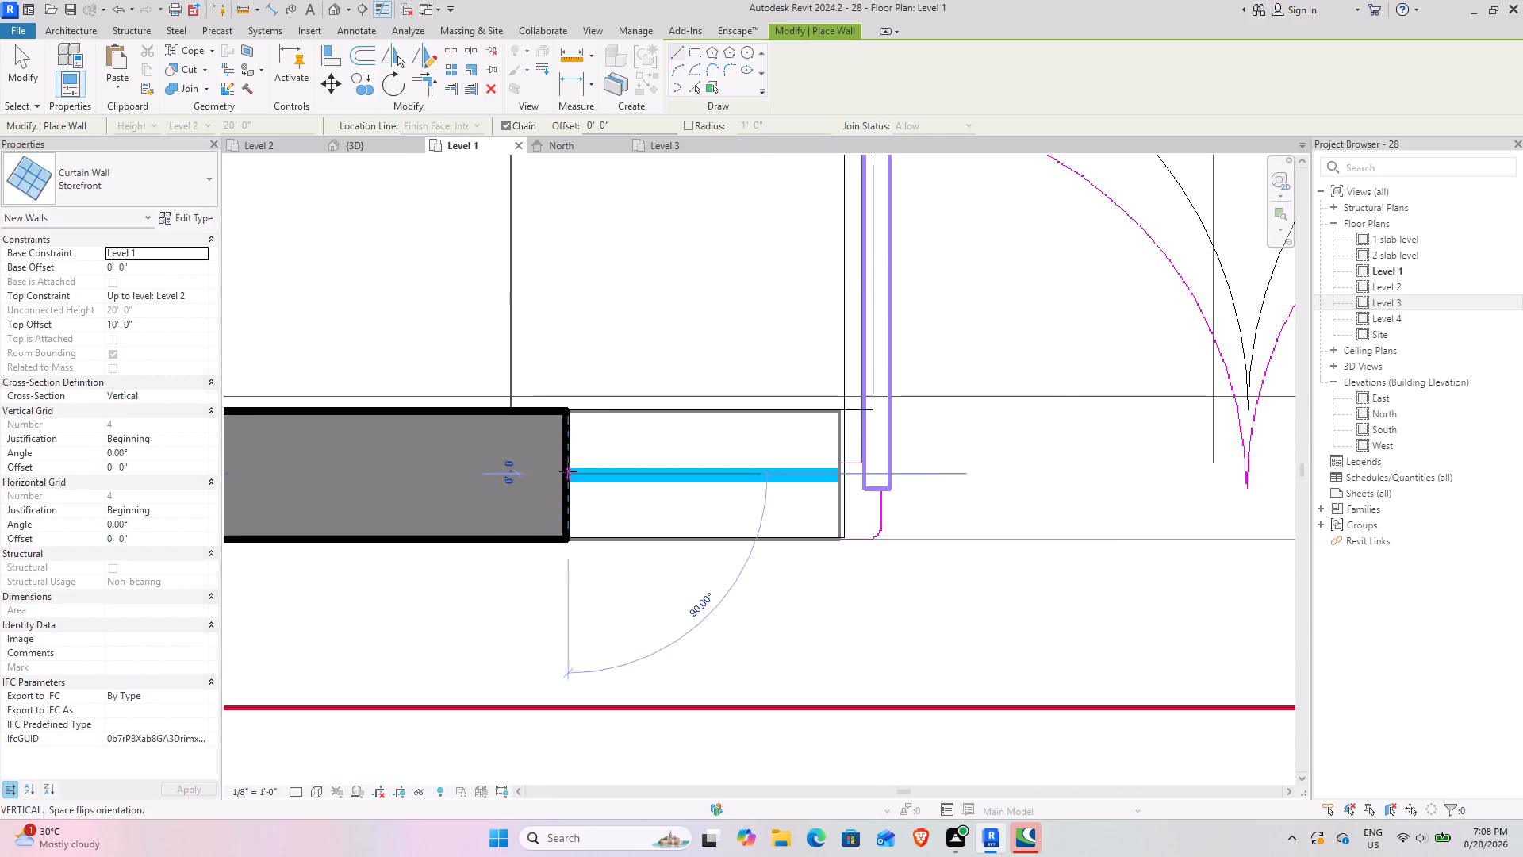
{"action": "left_click", "coordinate": [834, 473]}
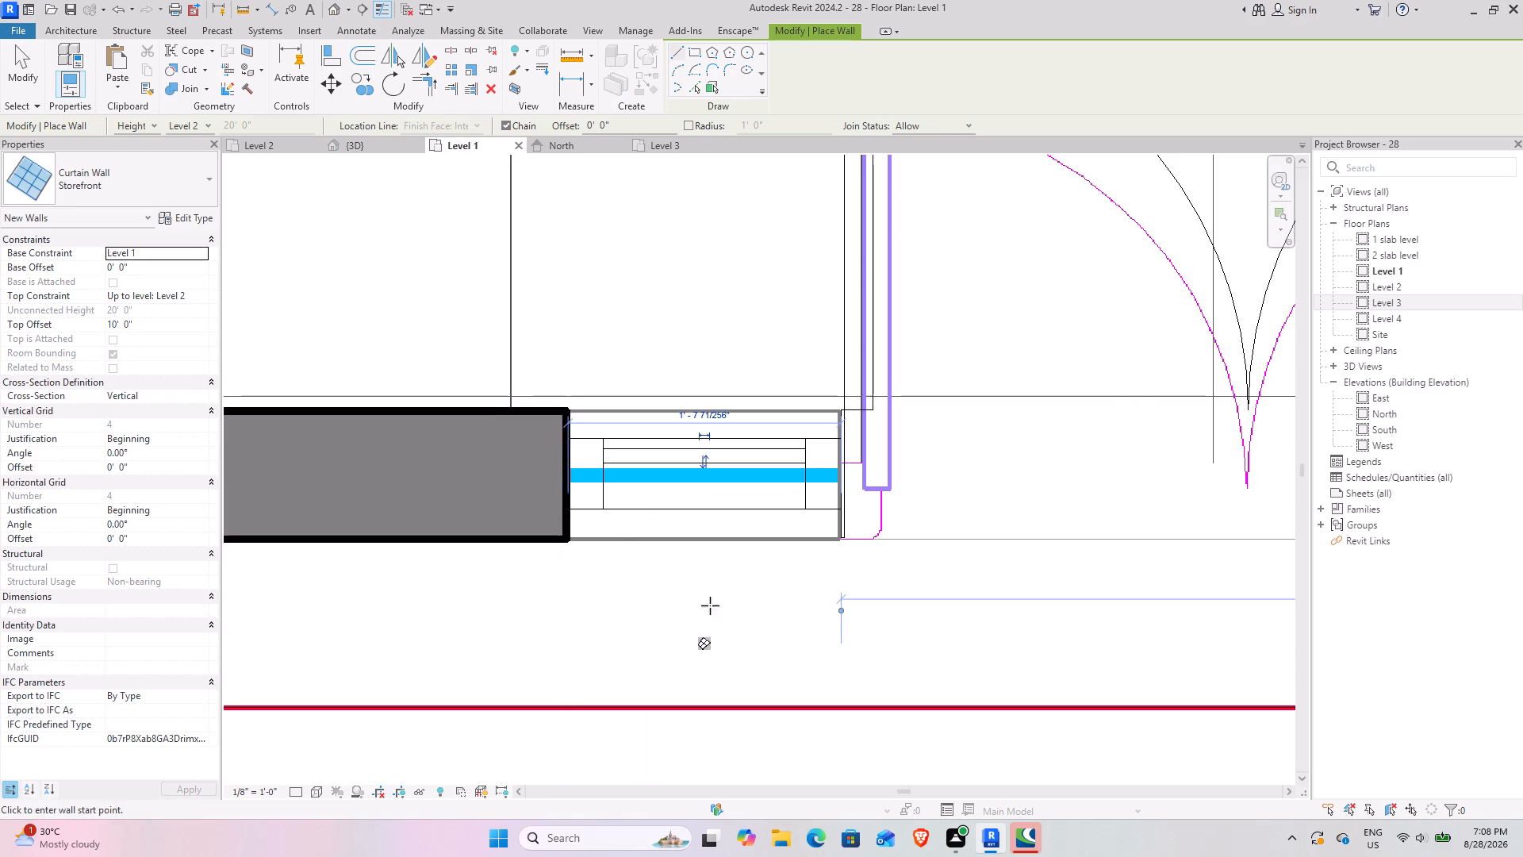
Draw a matching Storefront curtain wall about 1'-7" long across the sidelight opening right of the double door.
{"action": "scroll", "coordinate": [723, 595], "scroll_direction": "down", "scroll_amount": 4}
{"action": "middle_click_drag", "start_coordinate": [938, 562], "coordinate": [247, 546]}
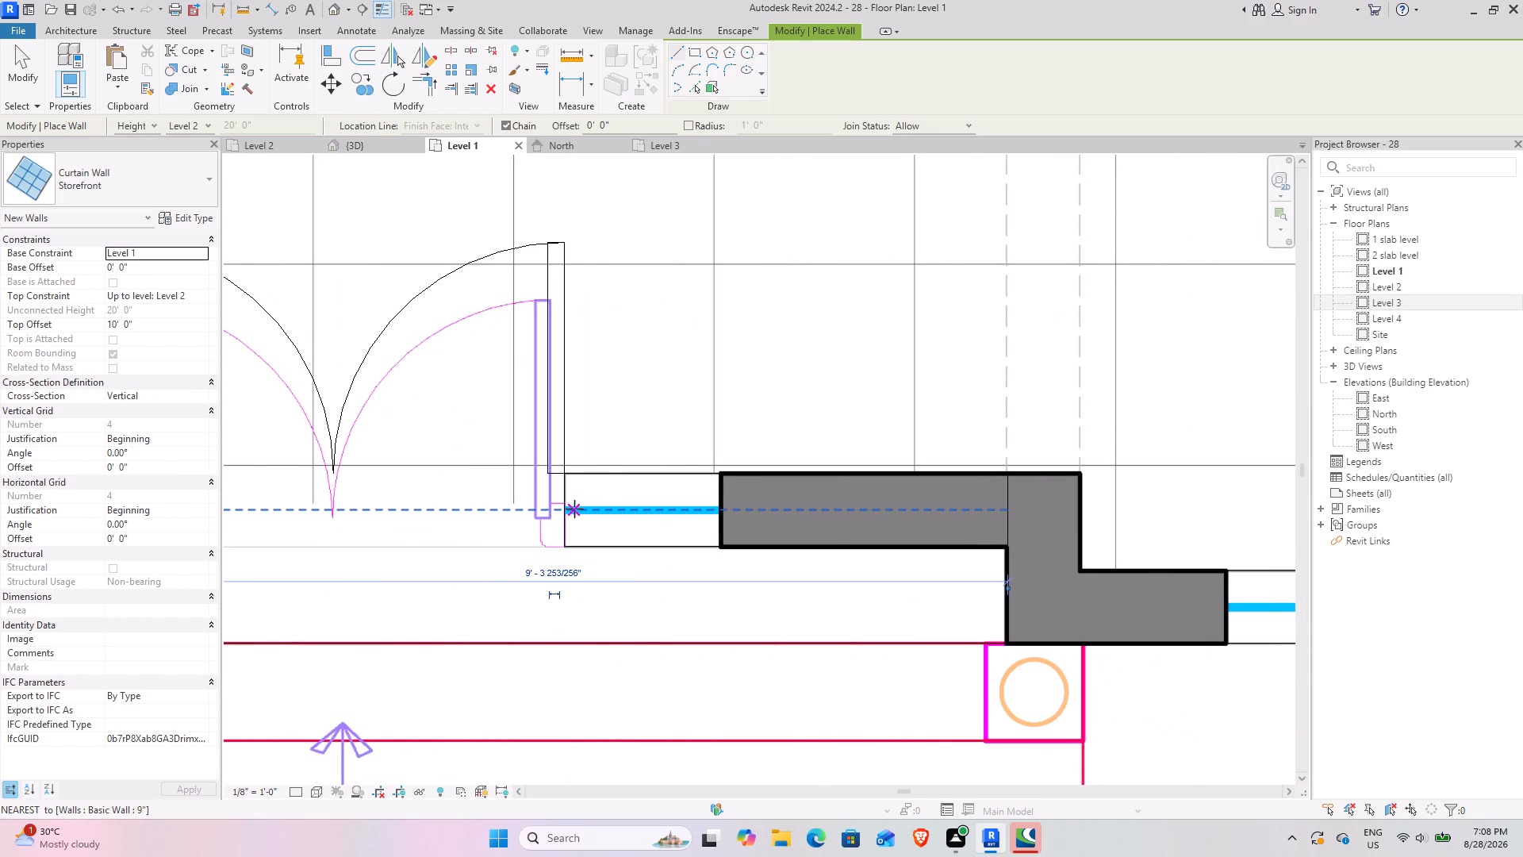
{"action": "left_click", "coordinate": [566, 509]}
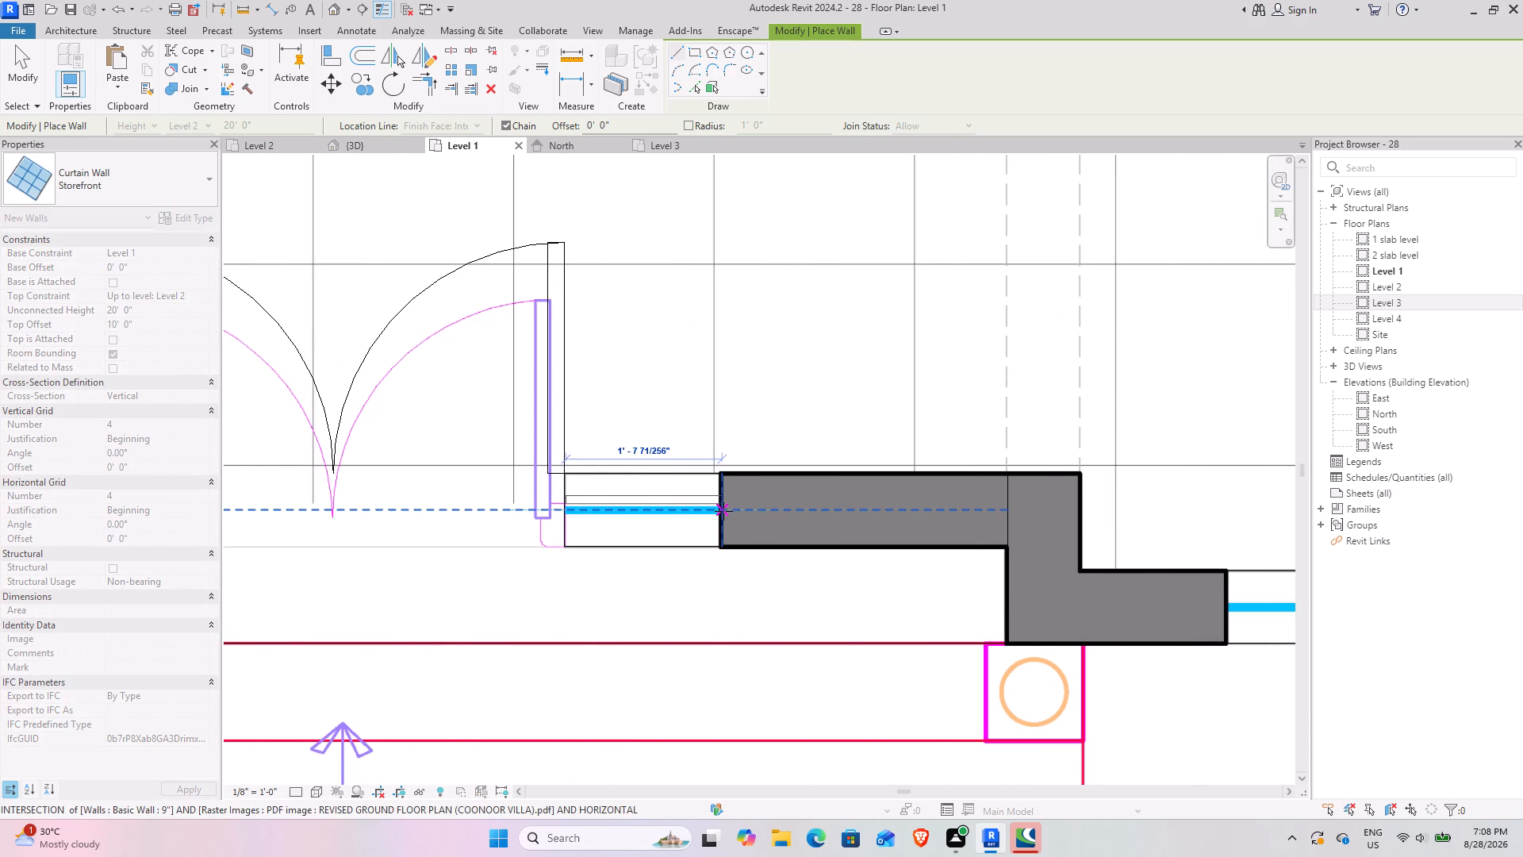
{"action": "left_click", "coordinate": [723, 511]}
{"action": "left_click", "coordinate": [18, 69]}
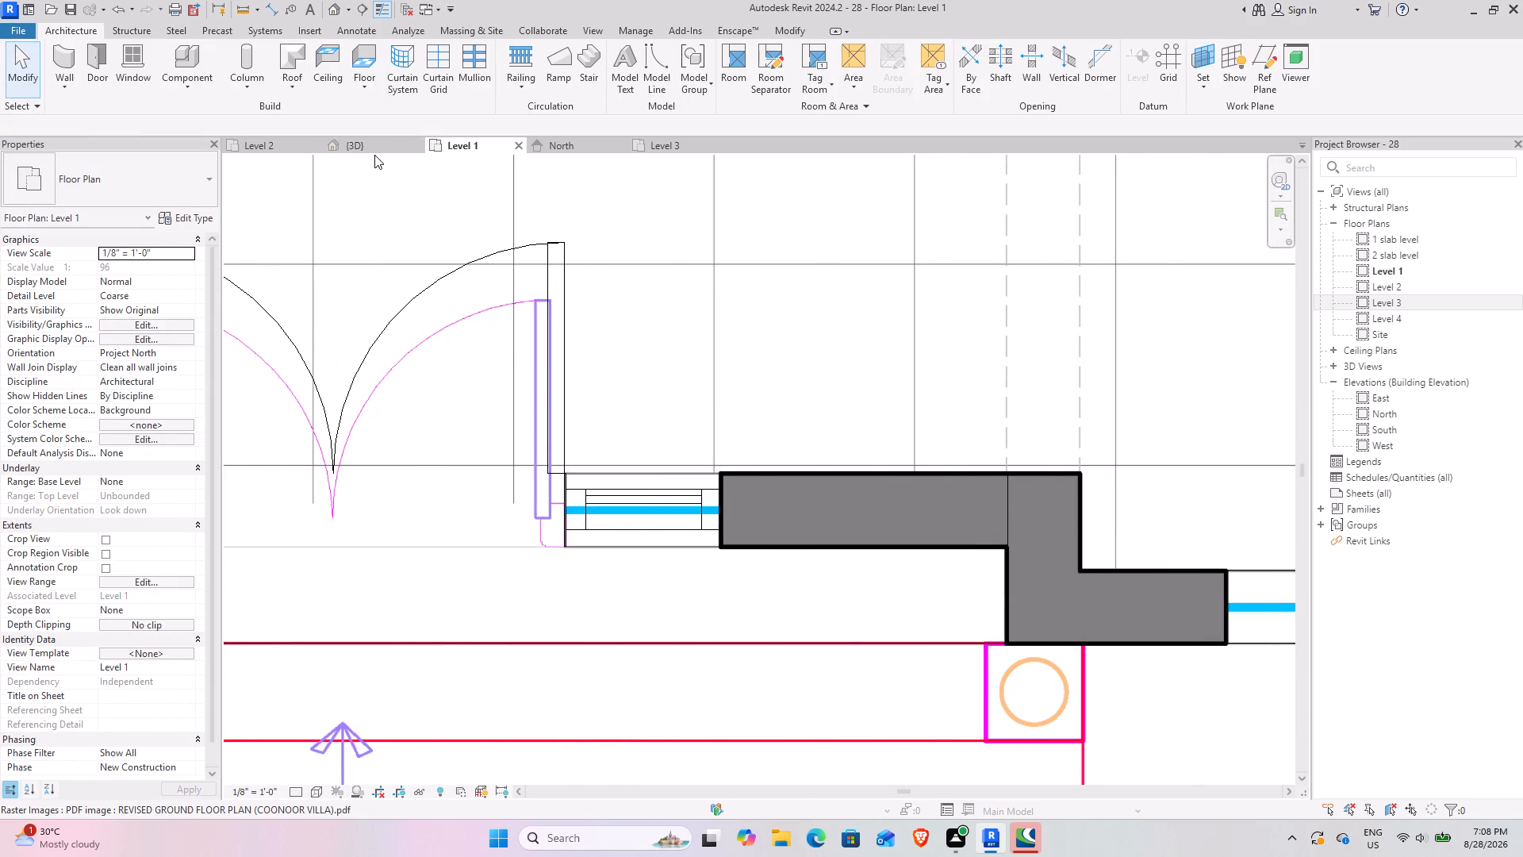
Examine the new storefront sidelights on the front facade in the 3D view.
{"action": "left_click", "coordinate": [359, 145]}
{"action": "scroll", "coordinate": [531, 532], "scroll_direction": "down", "scroll_amount": 4}
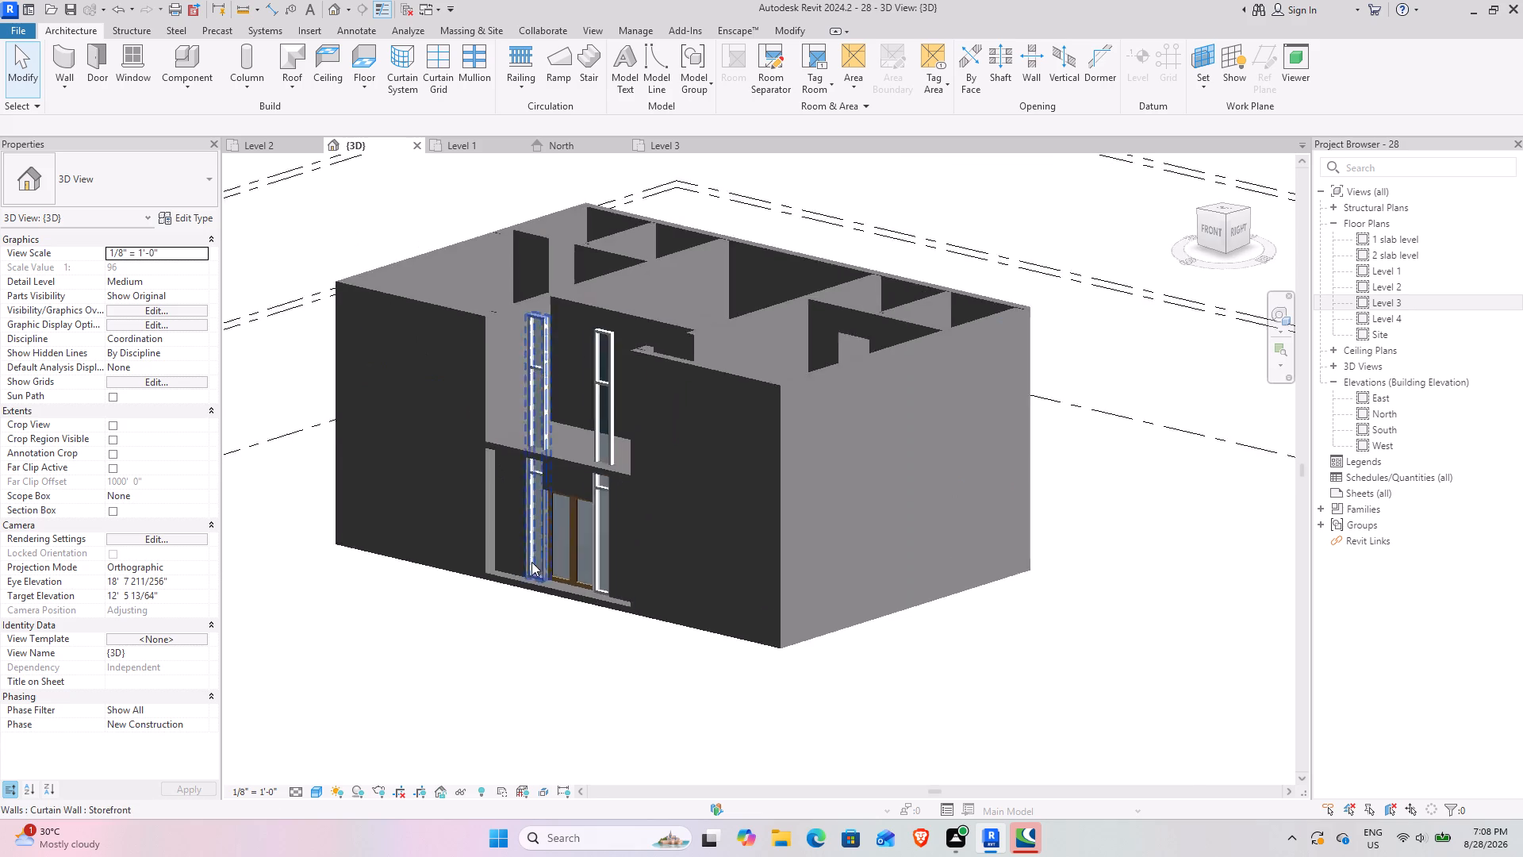
{"action": "middle_click_drag", "start_coordinate": [473, 591], "coordinate": [612, 569], "text": "shift"}
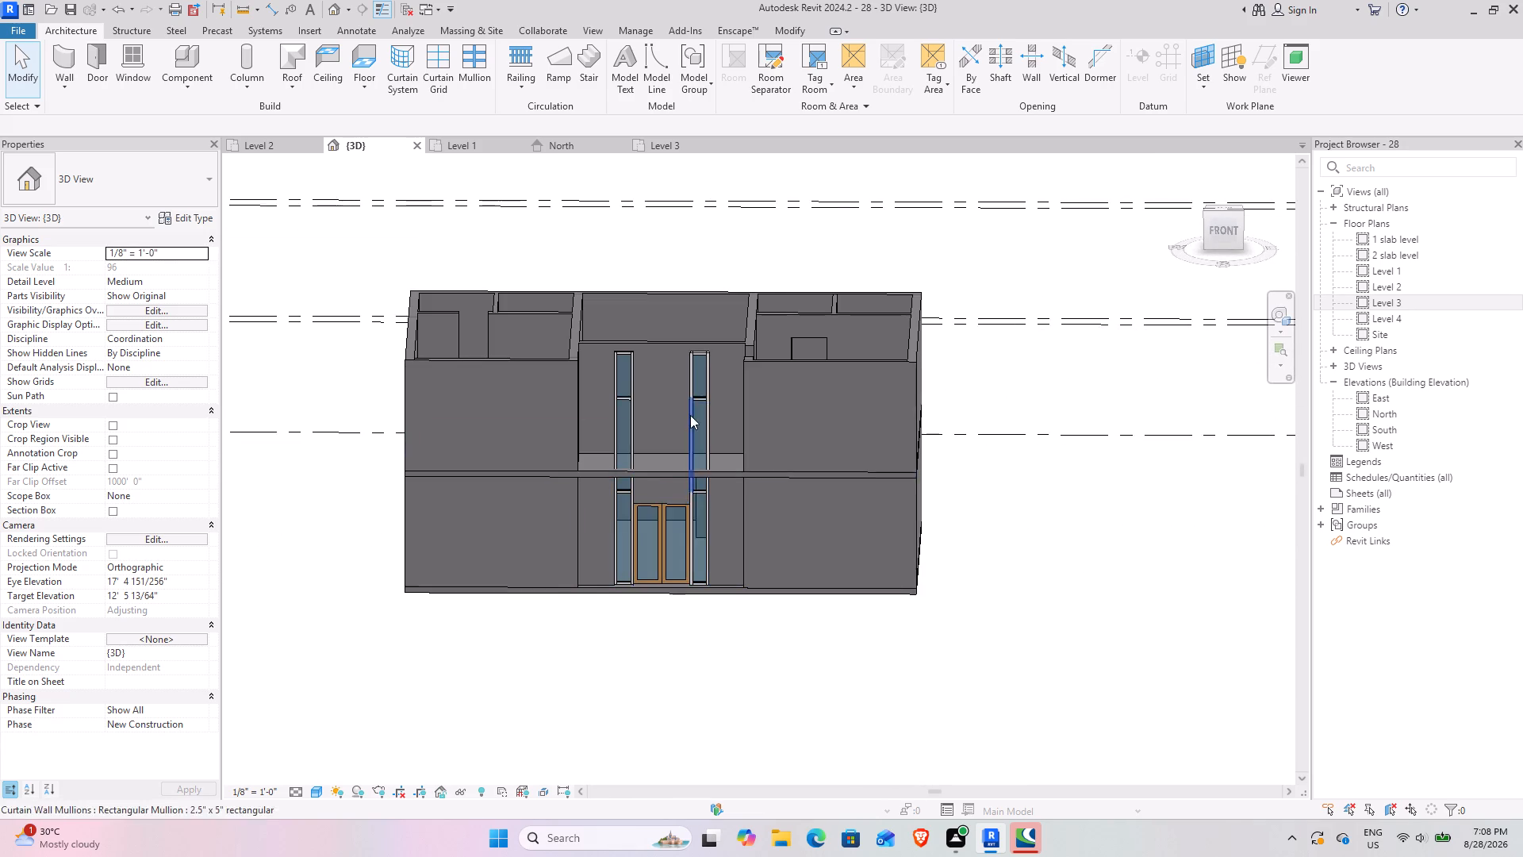
{"action": "scroll", "coordinate": [654, 470], "scroll_direction": "up", "scroll_amount": 7}
{"action": "middle_click_drag", "start_coordinate": [519, 632], "coordinate": [508, 532]}
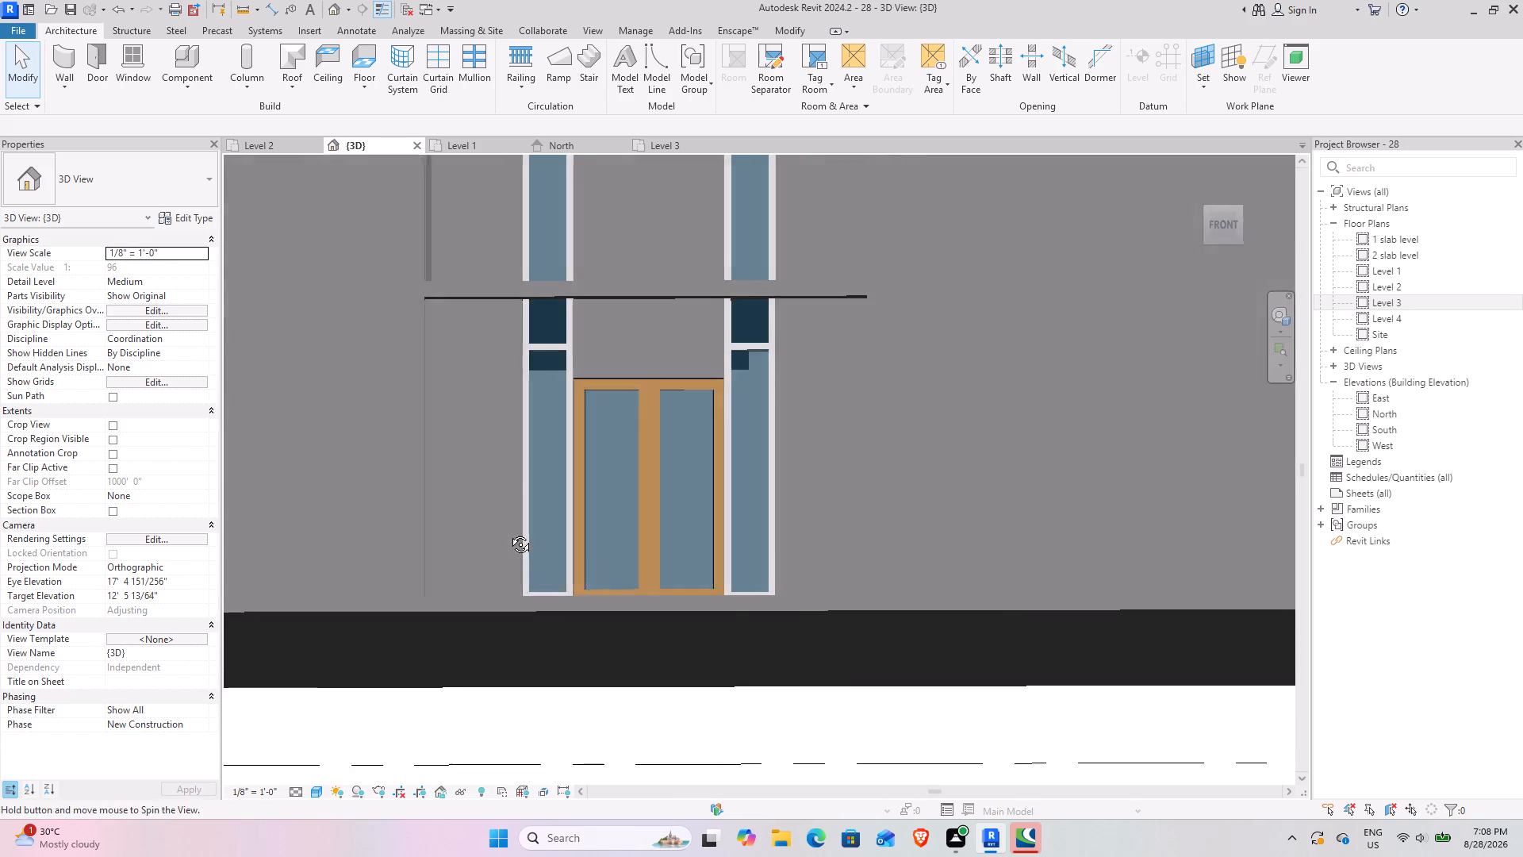
{"action": "middle_click_drag", "start_coordinate": [508, 532], "coordinate": [528, 618]}
{"action": "scroll", "coordinate": [528, 618], "scroll_direction": "down", "scroll_amount": 3}
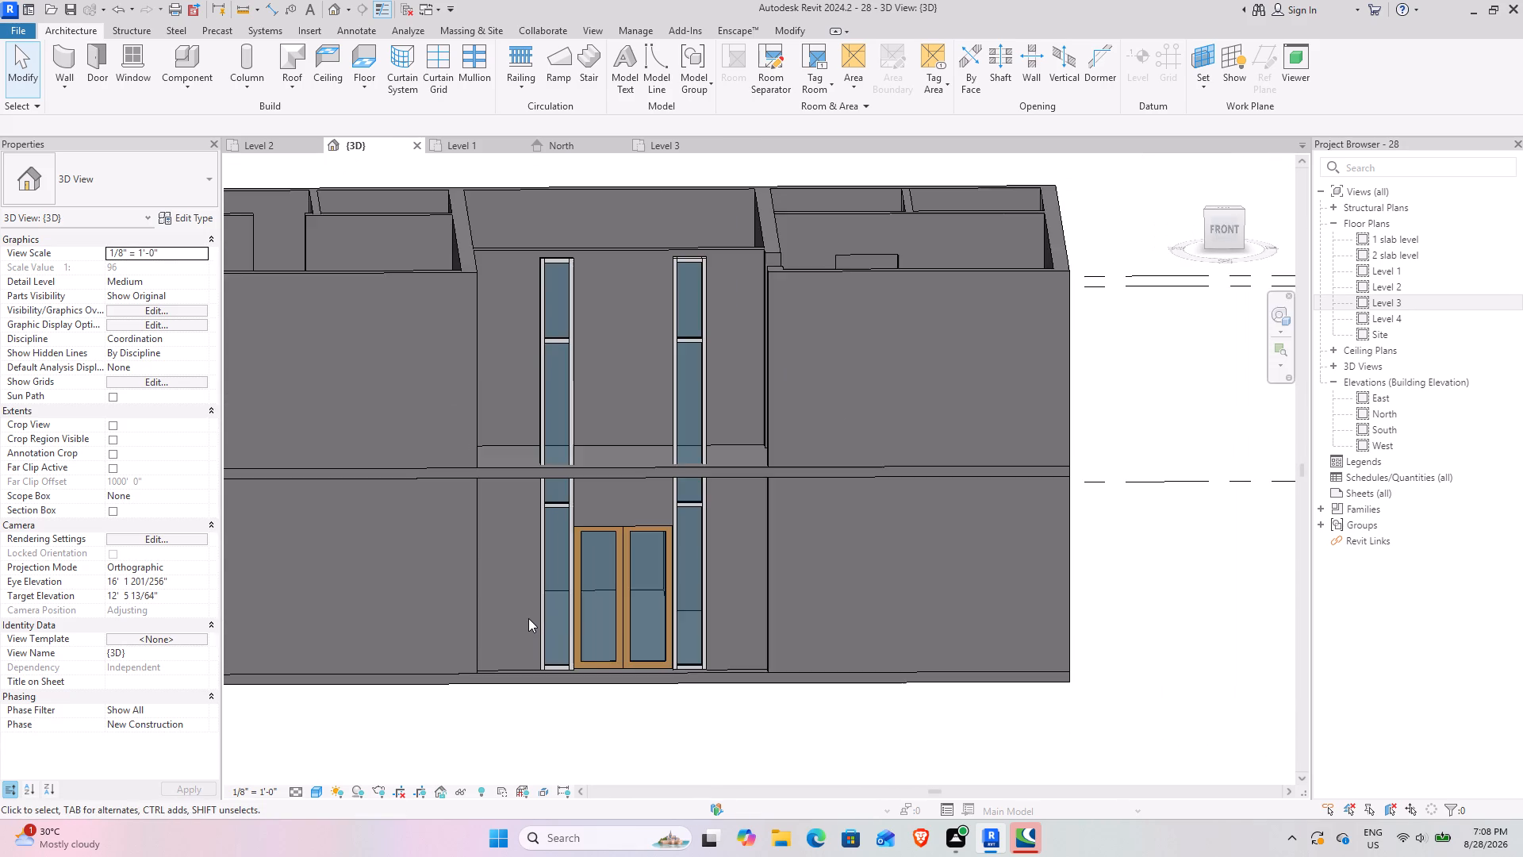
{"action": "middle_click_drag", "start_coordinate": [528, 618], "coordinate": [515, 609], "text": "shift"}
{"action": "middle_click_drag", "start_coordinate": [462, 588], "coordinate": [513, 656], "text": "shift"}
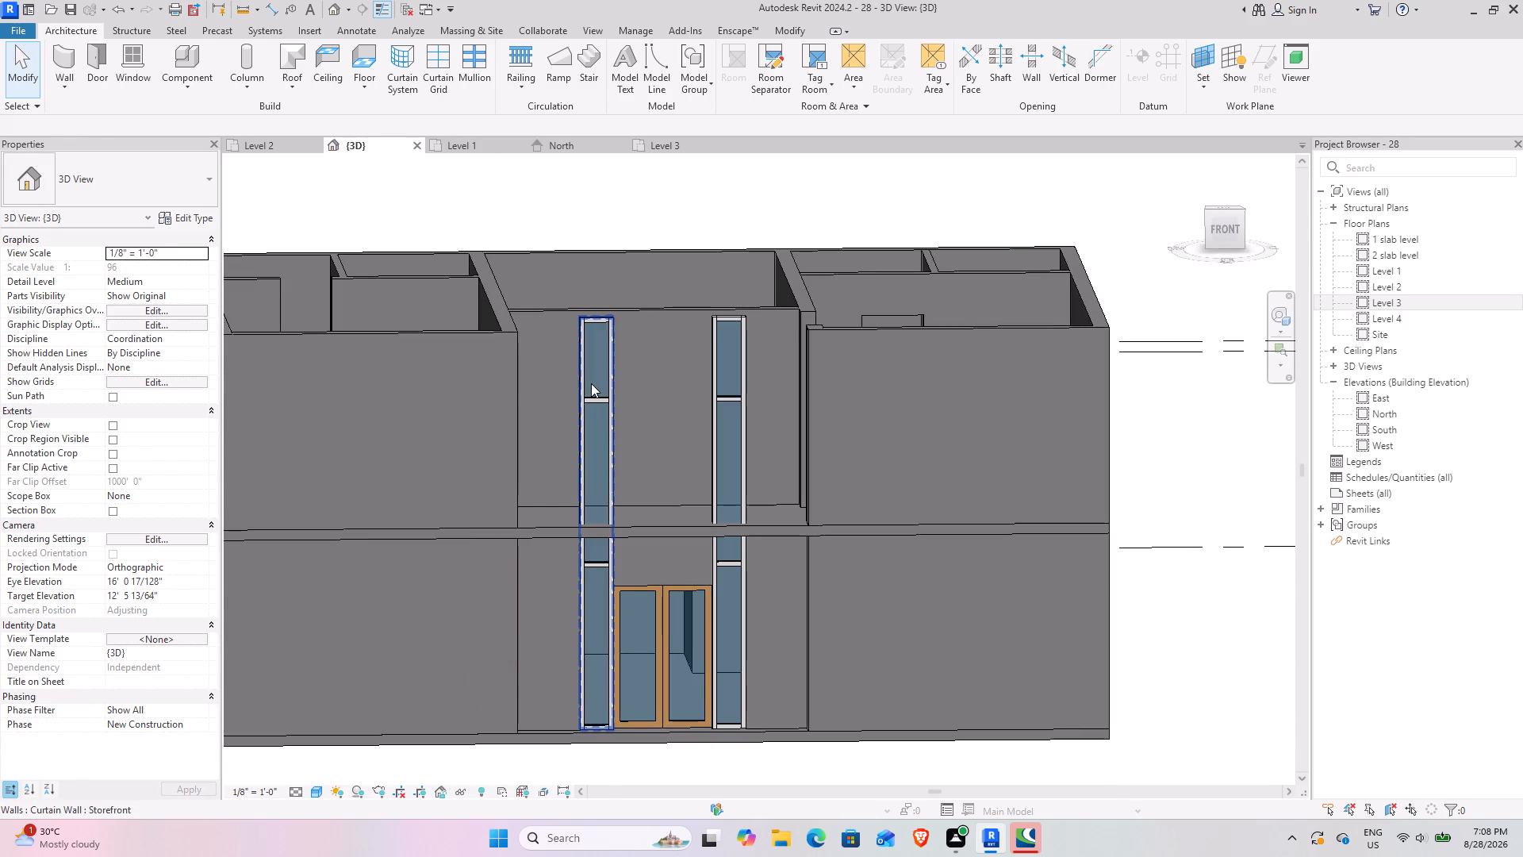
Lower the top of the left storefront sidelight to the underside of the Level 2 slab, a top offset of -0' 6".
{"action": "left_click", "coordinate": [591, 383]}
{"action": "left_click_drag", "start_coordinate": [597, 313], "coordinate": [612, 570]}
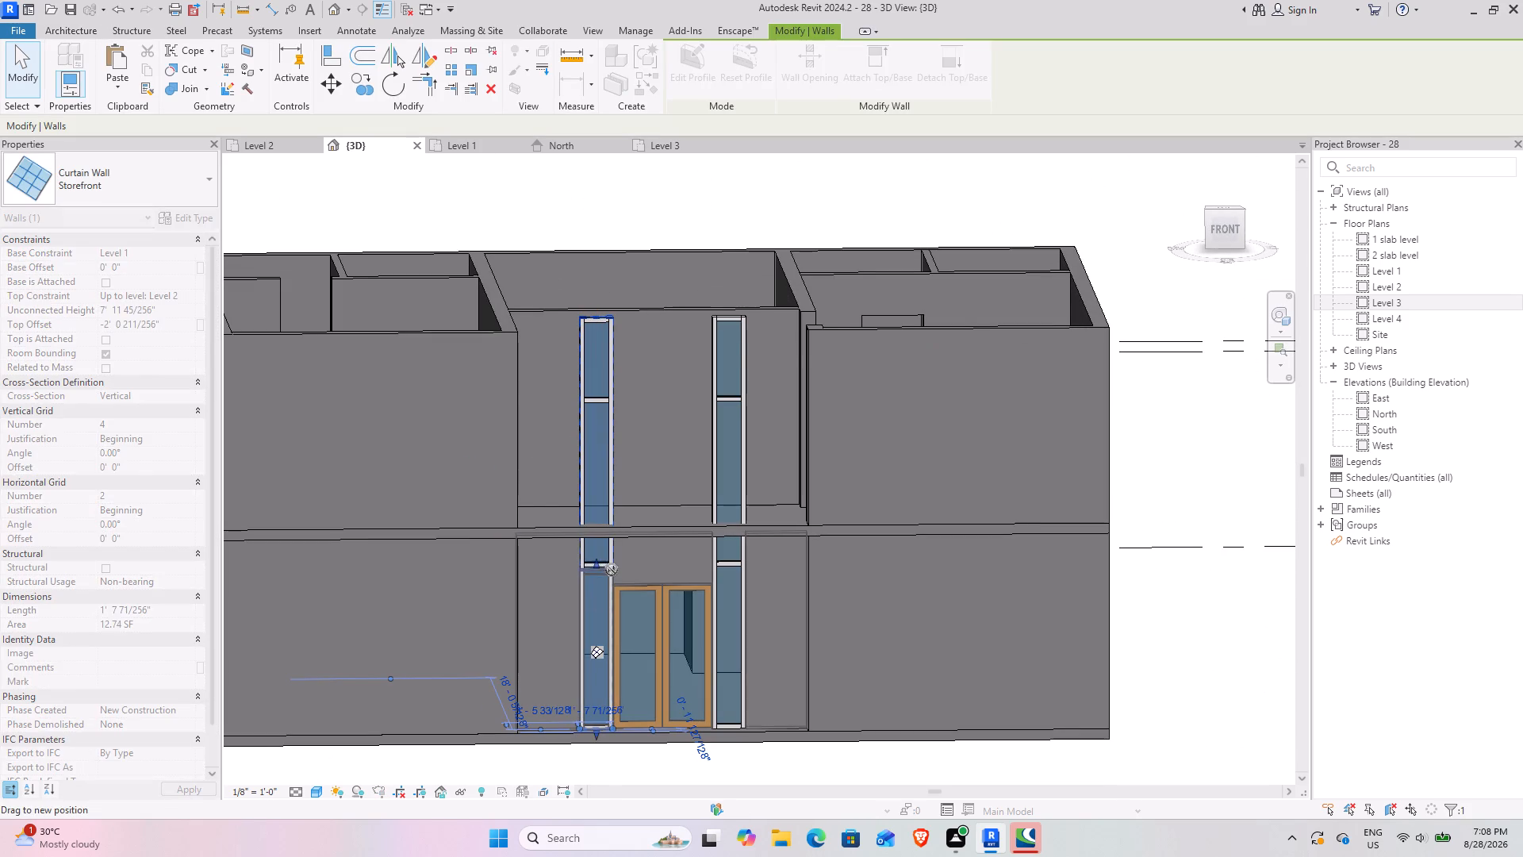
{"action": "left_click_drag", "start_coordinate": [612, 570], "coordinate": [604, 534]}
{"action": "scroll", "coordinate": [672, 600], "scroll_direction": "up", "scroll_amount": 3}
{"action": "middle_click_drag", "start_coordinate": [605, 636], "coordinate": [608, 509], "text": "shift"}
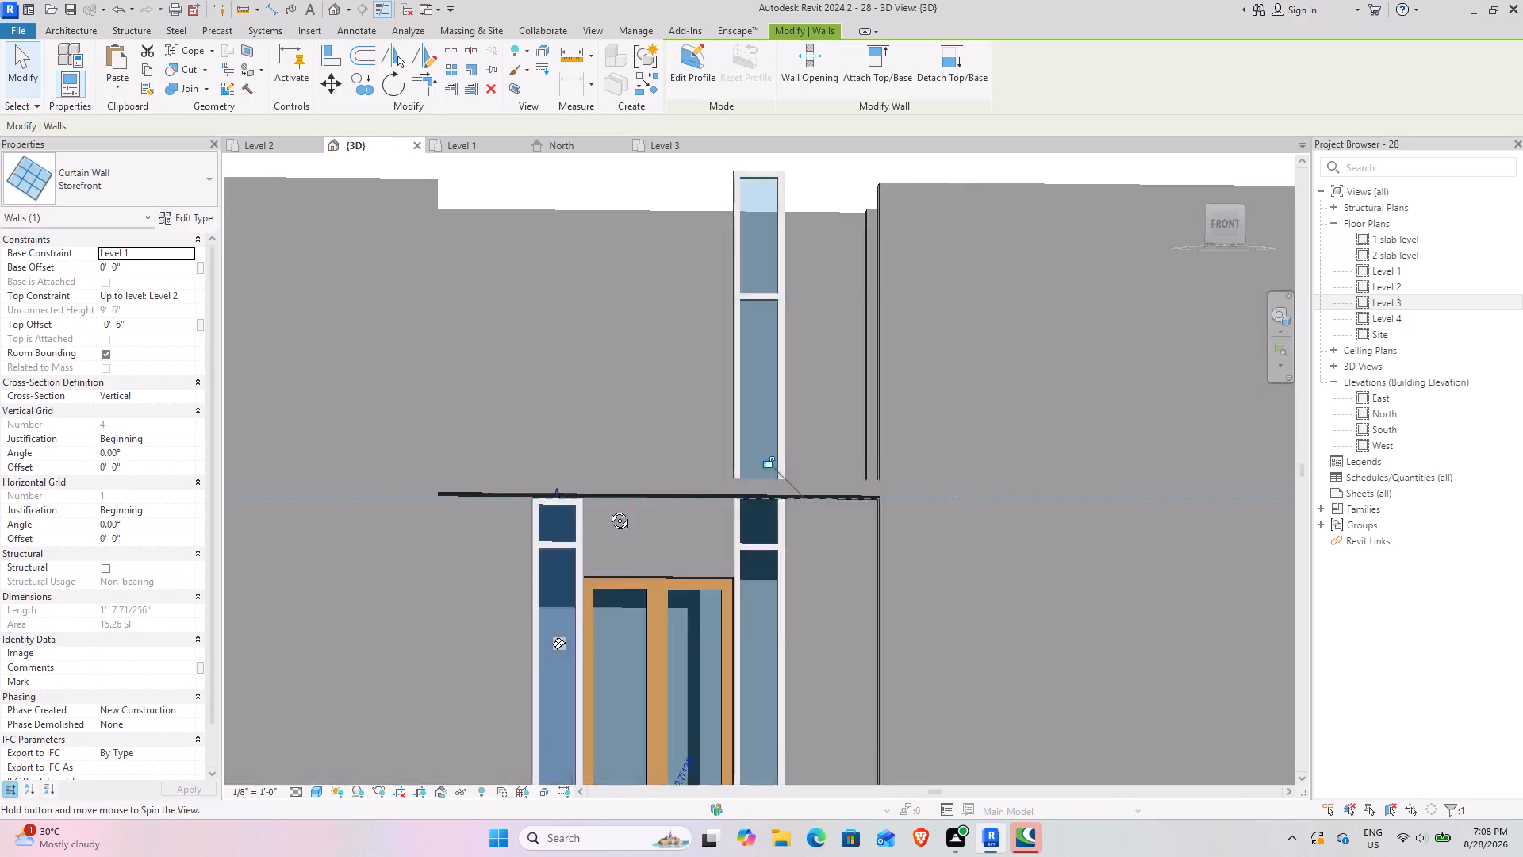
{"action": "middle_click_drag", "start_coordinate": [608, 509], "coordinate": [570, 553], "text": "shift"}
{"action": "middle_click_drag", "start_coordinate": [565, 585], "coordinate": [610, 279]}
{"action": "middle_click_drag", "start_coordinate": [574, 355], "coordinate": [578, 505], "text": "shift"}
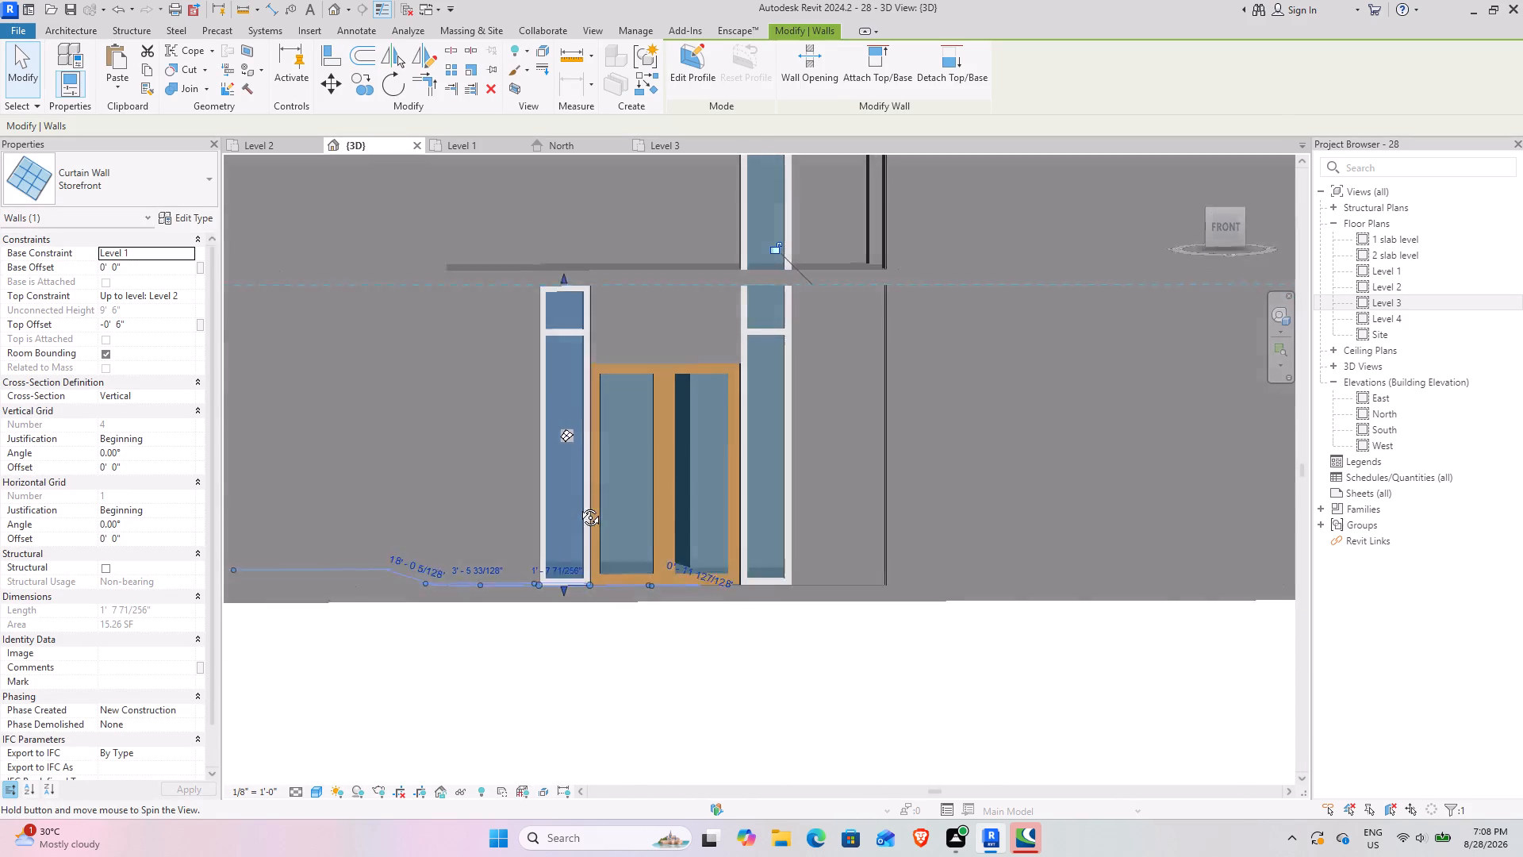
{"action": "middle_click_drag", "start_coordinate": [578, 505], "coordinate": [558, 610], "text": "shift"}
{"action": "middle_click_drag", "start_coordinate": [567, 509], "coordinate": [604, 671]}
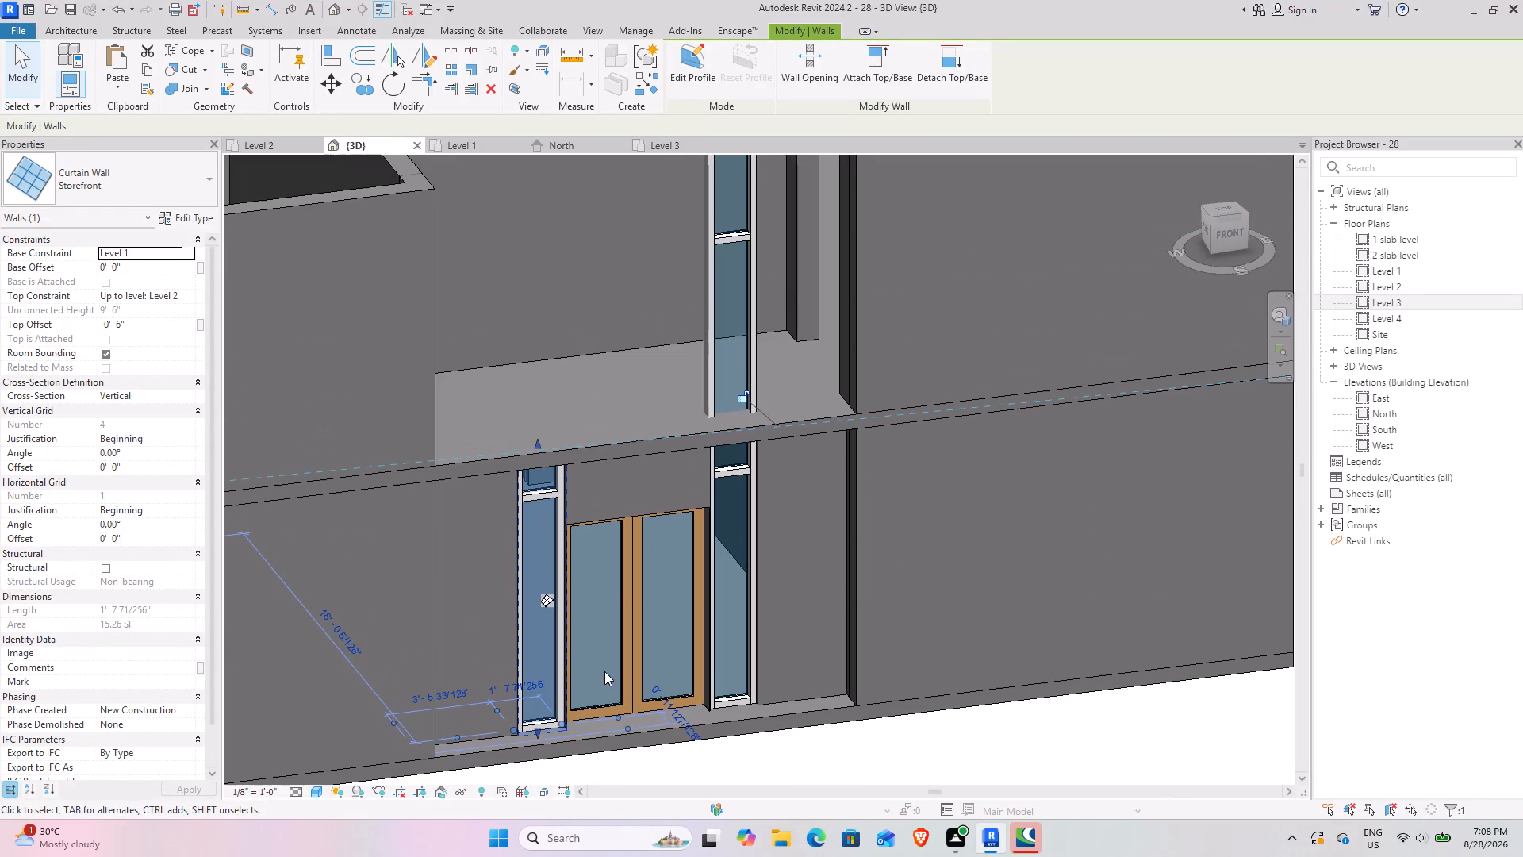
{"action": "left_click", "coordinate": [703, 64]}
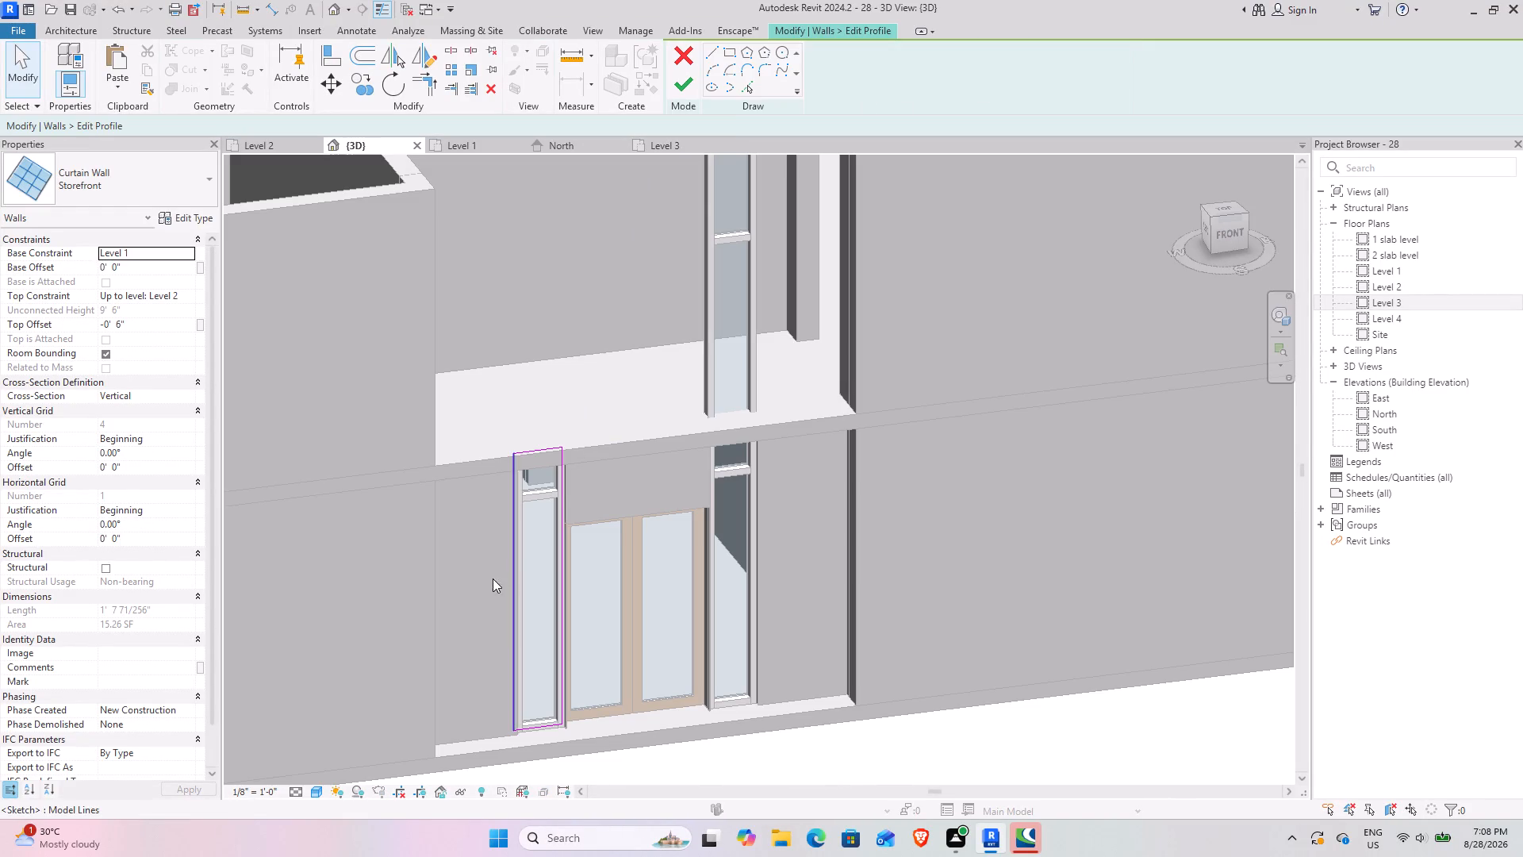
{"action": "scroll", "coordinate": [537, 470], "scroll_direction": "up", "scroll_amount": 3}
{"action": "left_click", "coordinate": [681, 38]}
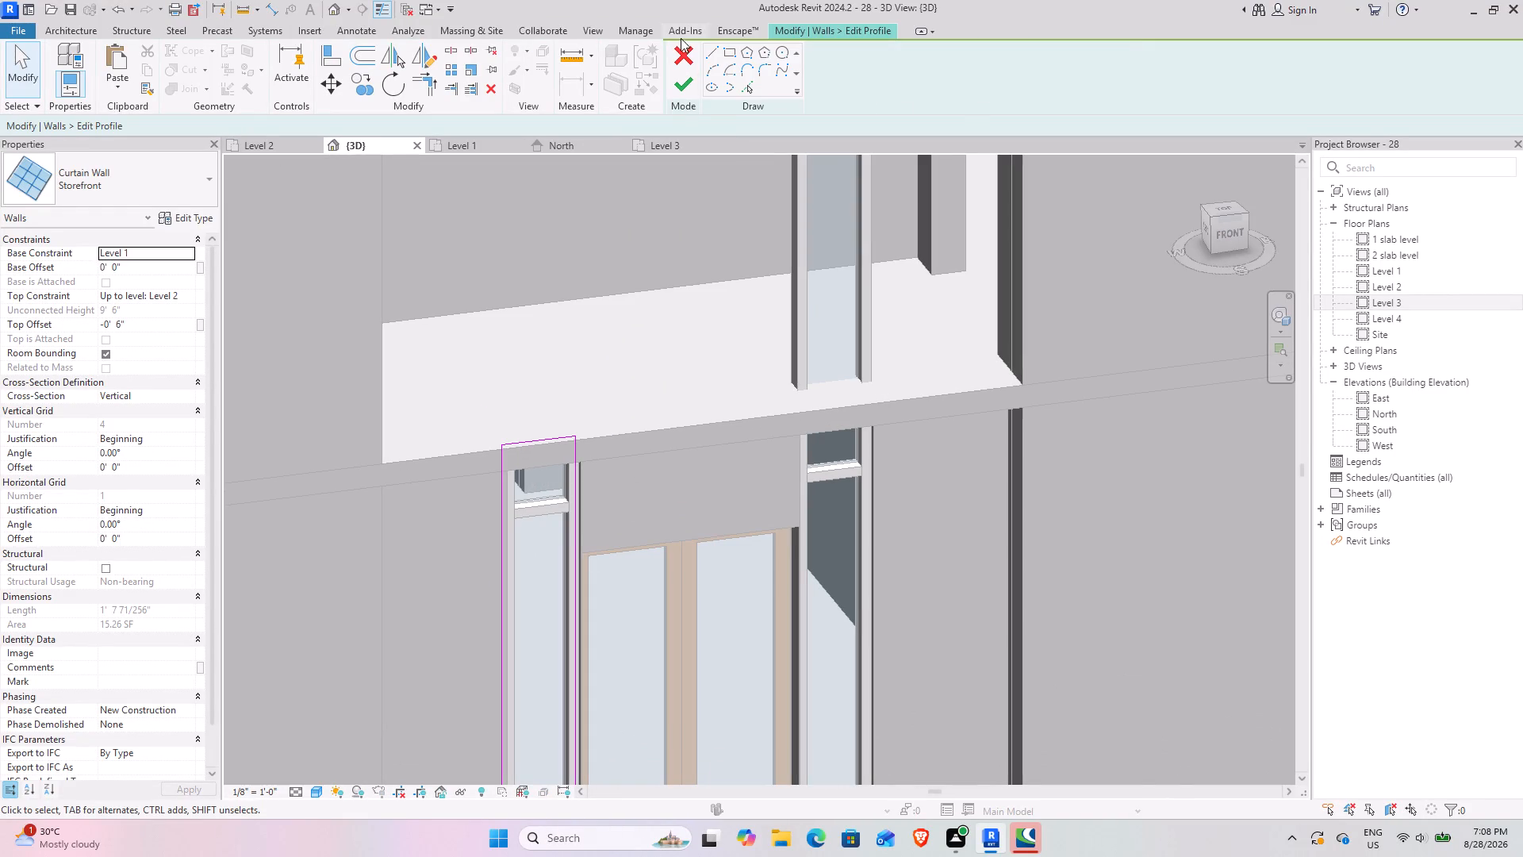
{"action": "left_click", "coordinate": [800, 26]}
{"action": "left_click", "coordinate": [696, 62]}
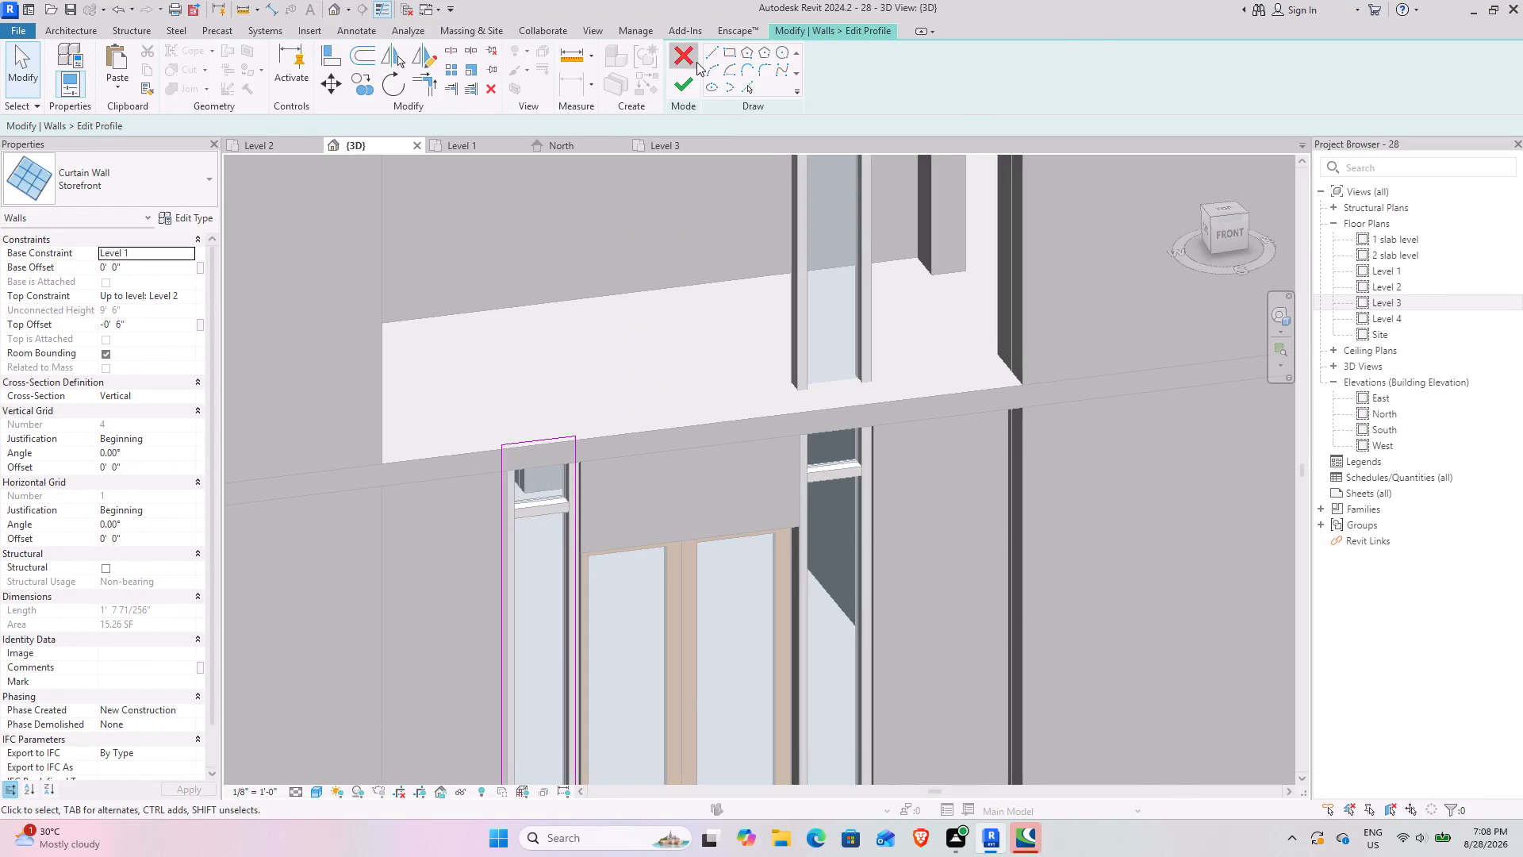
From the front view, lower the top of the left storefront sidelight to the head of the double door, a top offset of about -3' 0".
{"action": "scroll", "coordinate": [567, 494], "scroll_direction": "down", "scroll_amount": 4}
{"action": "middle_click_drag", "start_coordinate": [556, 511], "coordinate": [499, 461], "text": "shift"}
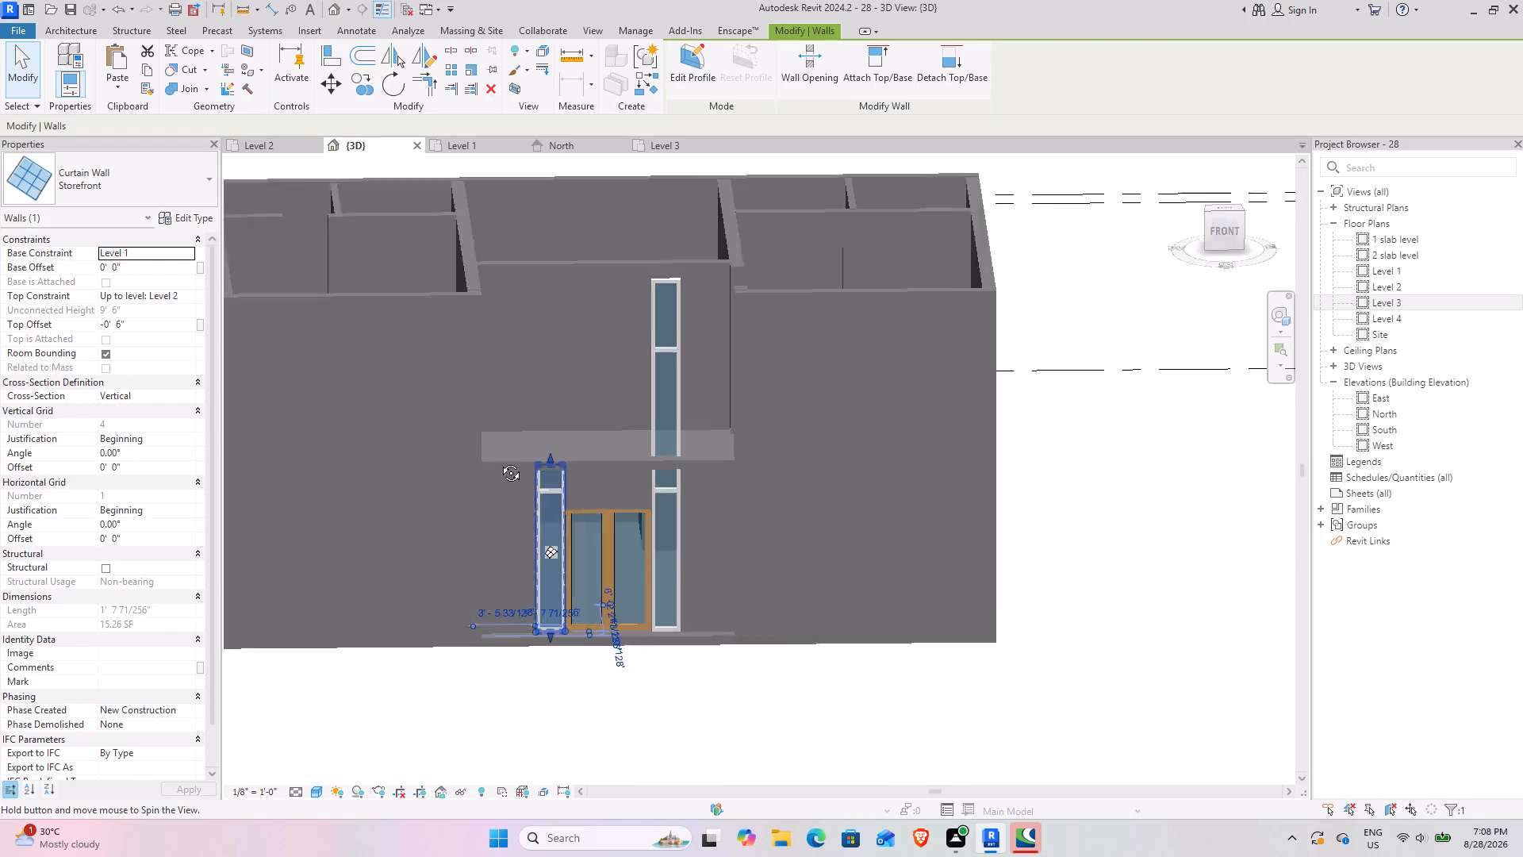
{"action": "middle_click_drag", "start_coordinate": [499, 461], "coordinate": [493, 474], "text": "shift"}
{"action": "scroll", "coordinate": [535, 491], "scroll_direction": "up", "scroll_amount": 7}
{"action": "middle_click_drag", "start_coordinate": [523, 585], "coordinate": [546, 512], "text": "shift"}
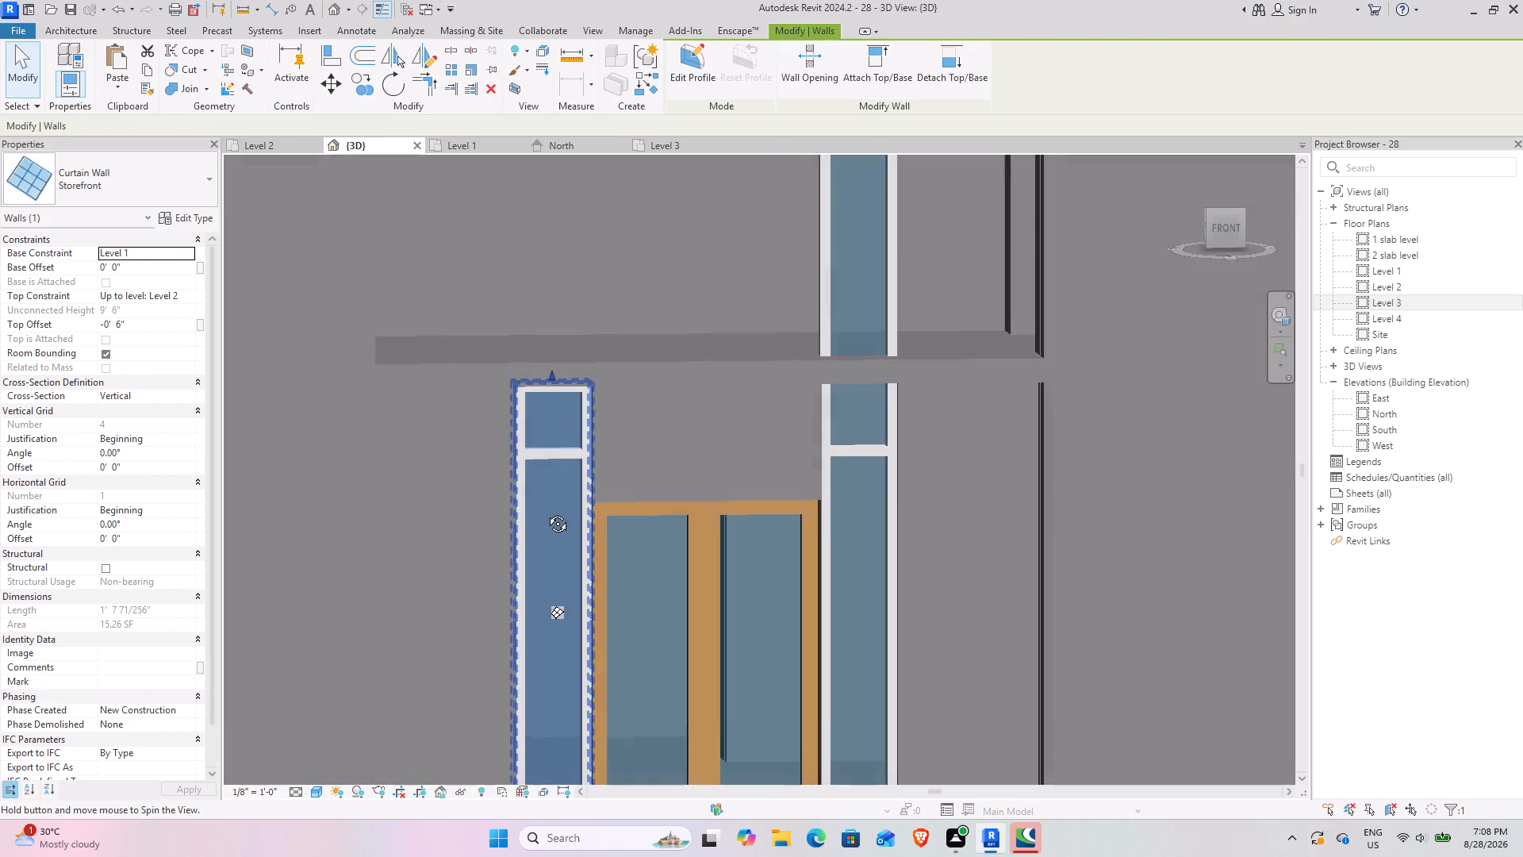
{"action": "middle_click_drag", "start_coordinate": [546, 512], "coordinate": [492, 518], "text": "shift"}
{"action": "middle_click_drag", "start_coordinate": [498, 498], "coordinate": [535, 462], "text": "shift"}
{"action": "middle_click_drag", "start_coordinate": [514, 479], "coordinate": [570, 340]}
{"action": "middle_click_drag", "start_coordinate": [552, 366], "coordinate": [543, 395], "text": "shift"}
{"action": "left_click", "coordinate": [1217, 221]}
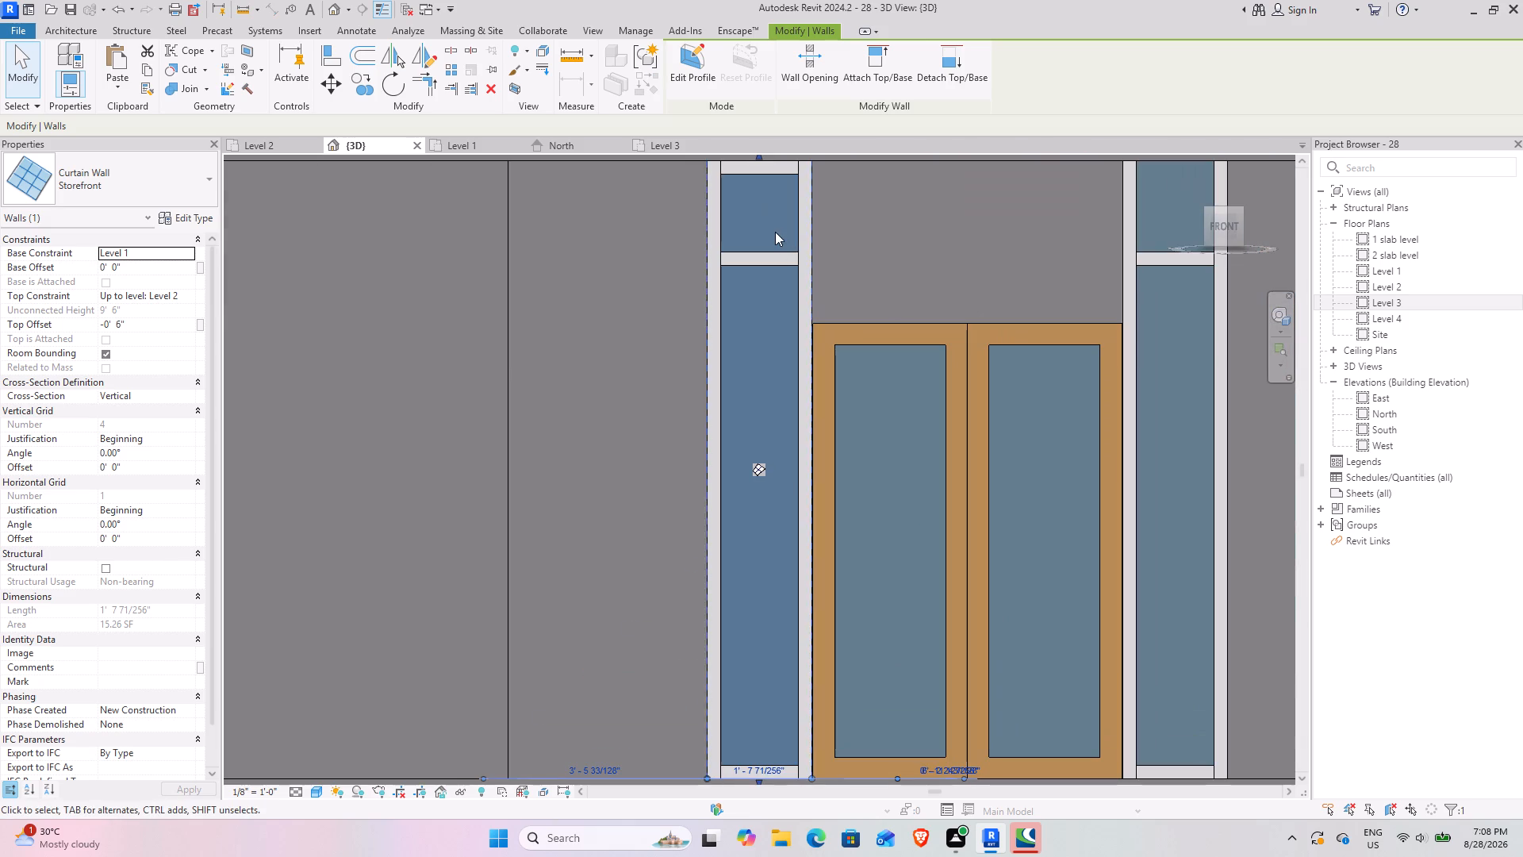
{"action": "middle_click_drag", "start_coordinate": [775, 232], "coordinate": [757, 258]}
{"action": "left_click_drag", "start_coordinate": [742, 178], "coordinate": [756, 278]}
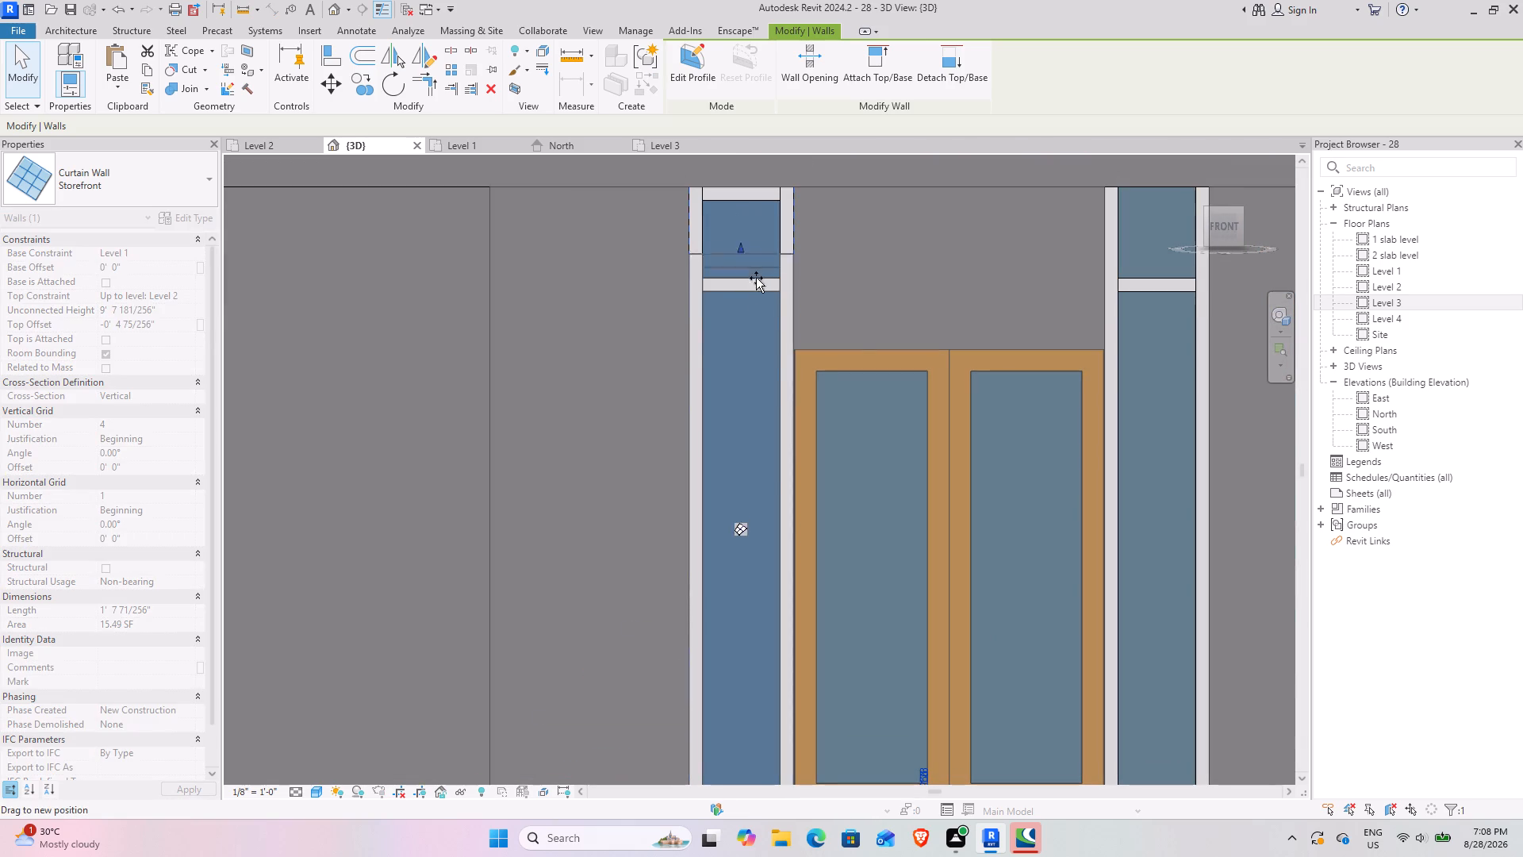
{"action": "left_click_drag", "start_coordinate": [756, 278], "coordinate": [765, 351]}
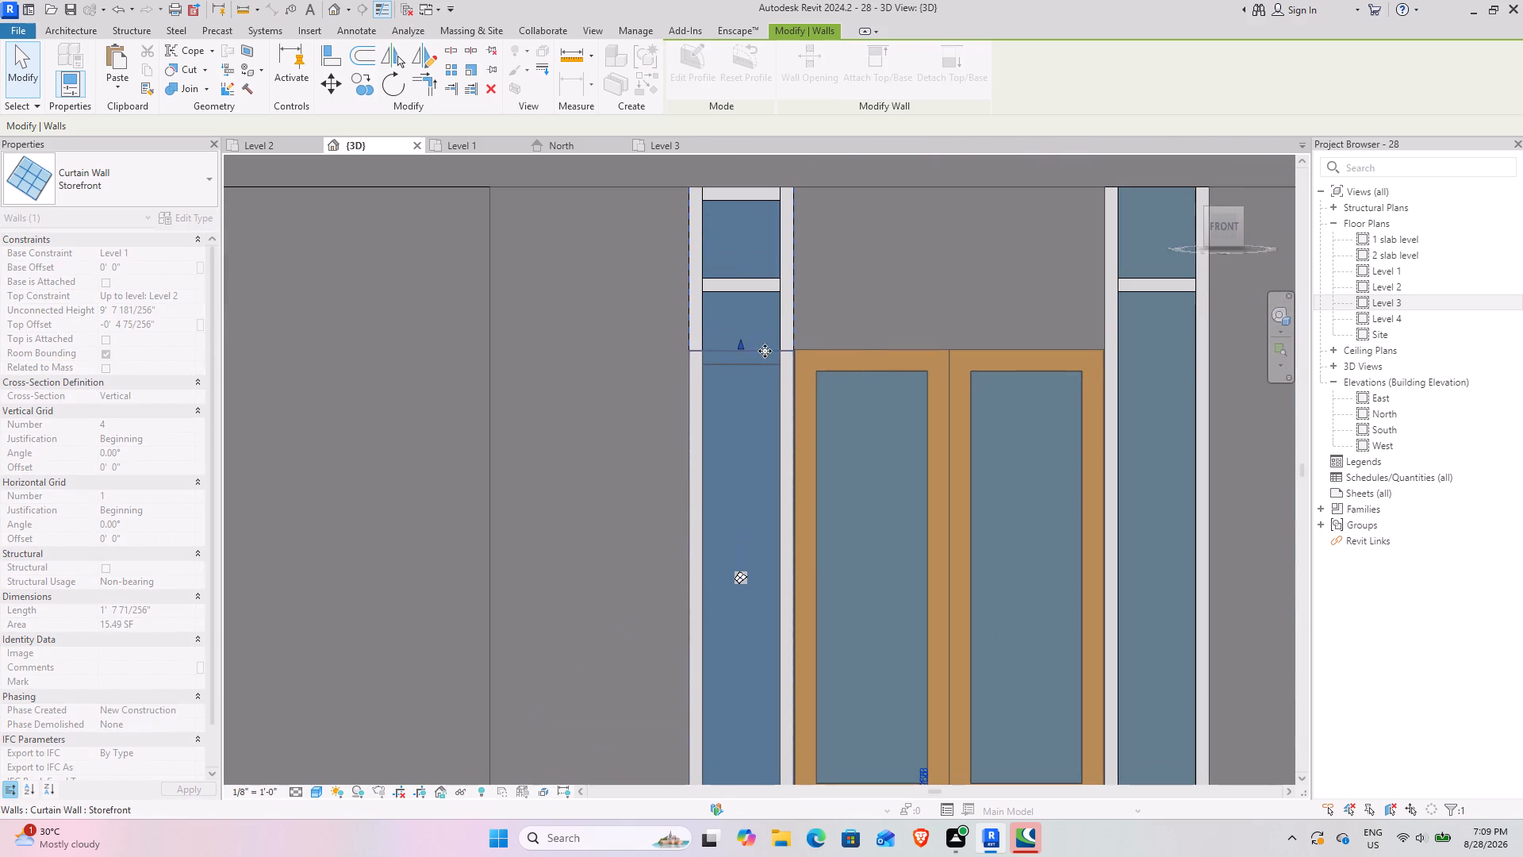
From the front view, lower the top of the right storefront sidelight to the head of the double door.
{"action": "scroll", "coordinate": [908, 436], "scroll_direction": "down", "scroll_amount": 3}
{"action": "middle_click_drag", "start_coordinate": [916, 430], "coordinate": [654, 405]}
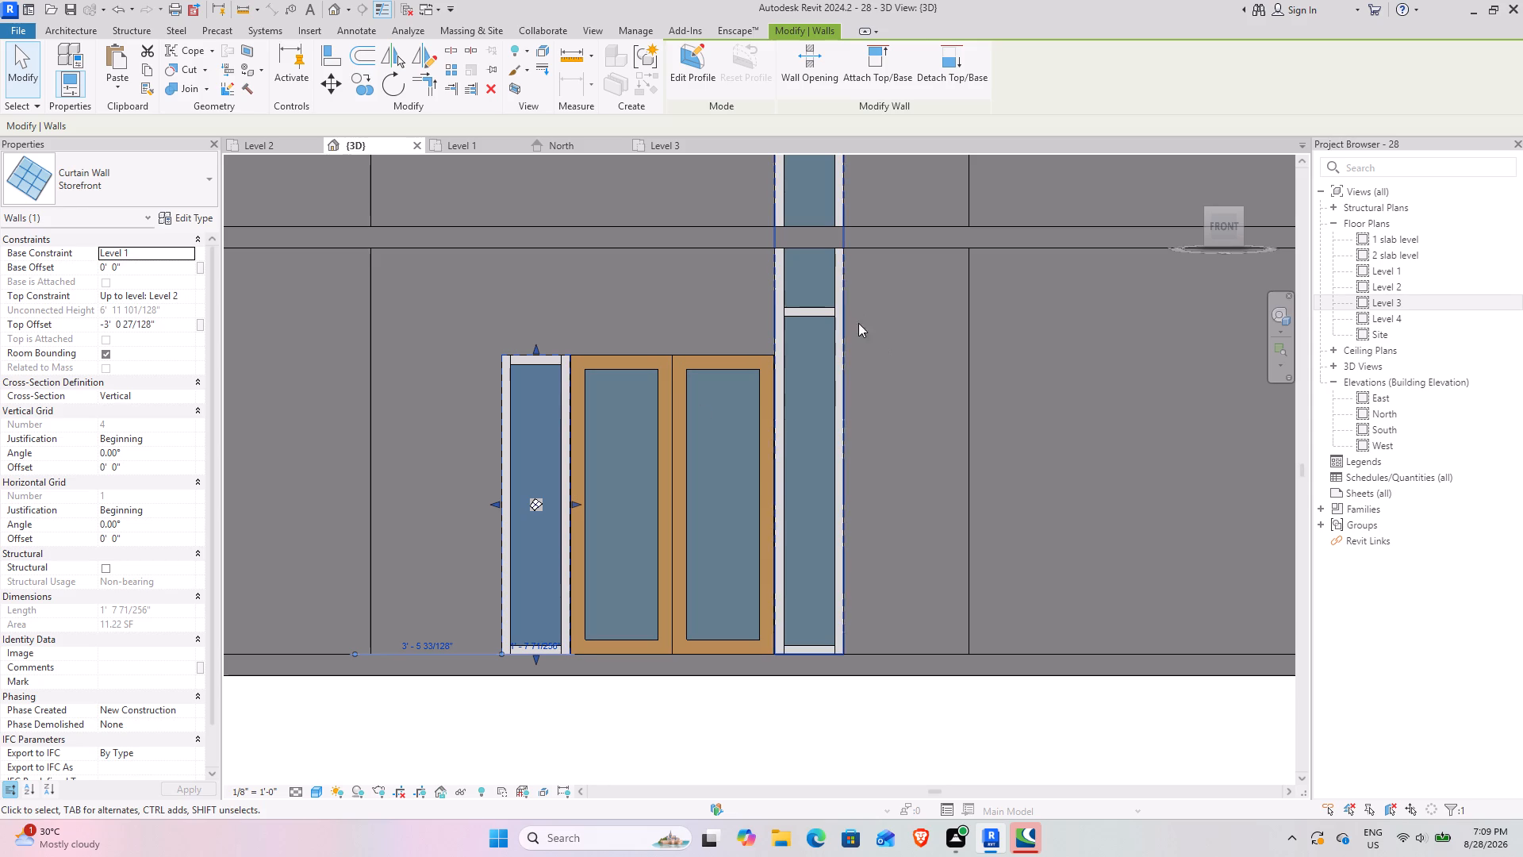
{"action": "left_click", "coordinate": [829, 341]}
{"action": "left_click", "coordinate": [886, 311]}
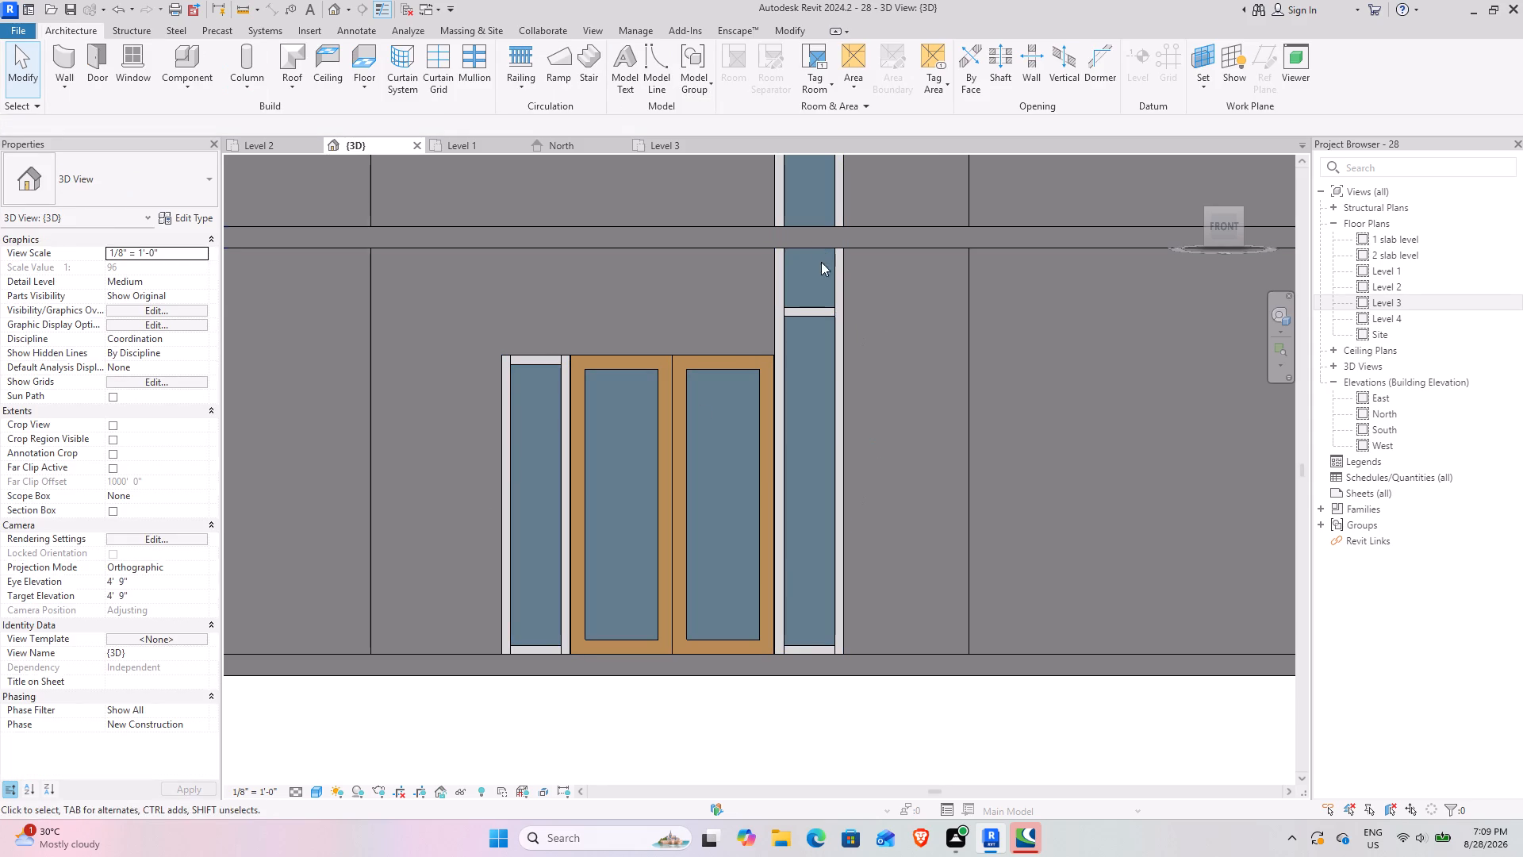
{"action": "scroll", "coordinate": [805, 287], "scroll_direction": "down", "scroll_amount": 9}
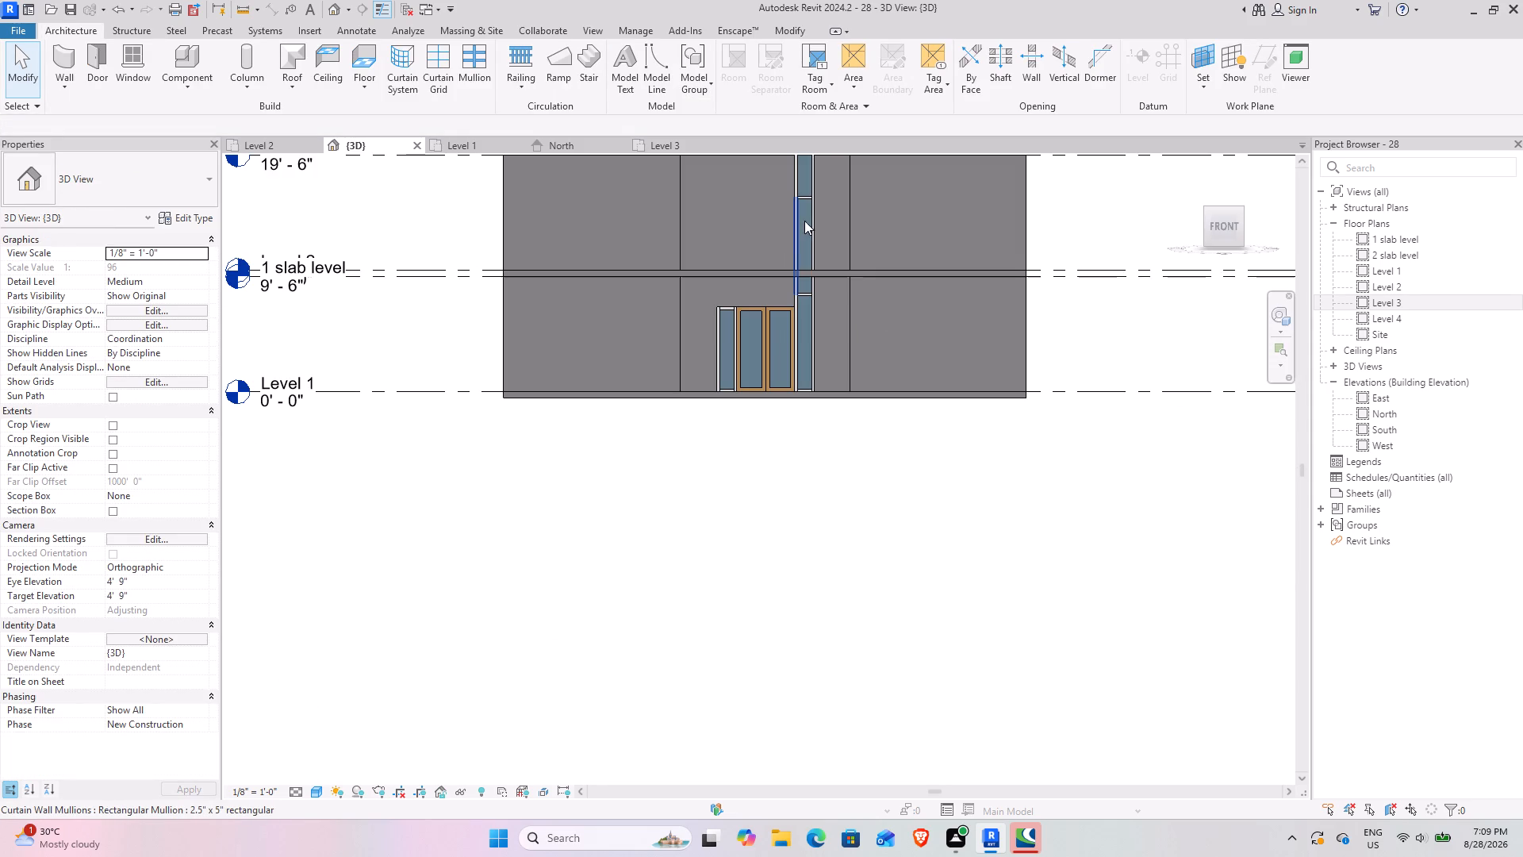
{"action": "left_click", "coordinate": [817, 225]}
{"action": "middle_click_drag", "start_coordinate": [811, 213], "coordinate": [812, 411]}
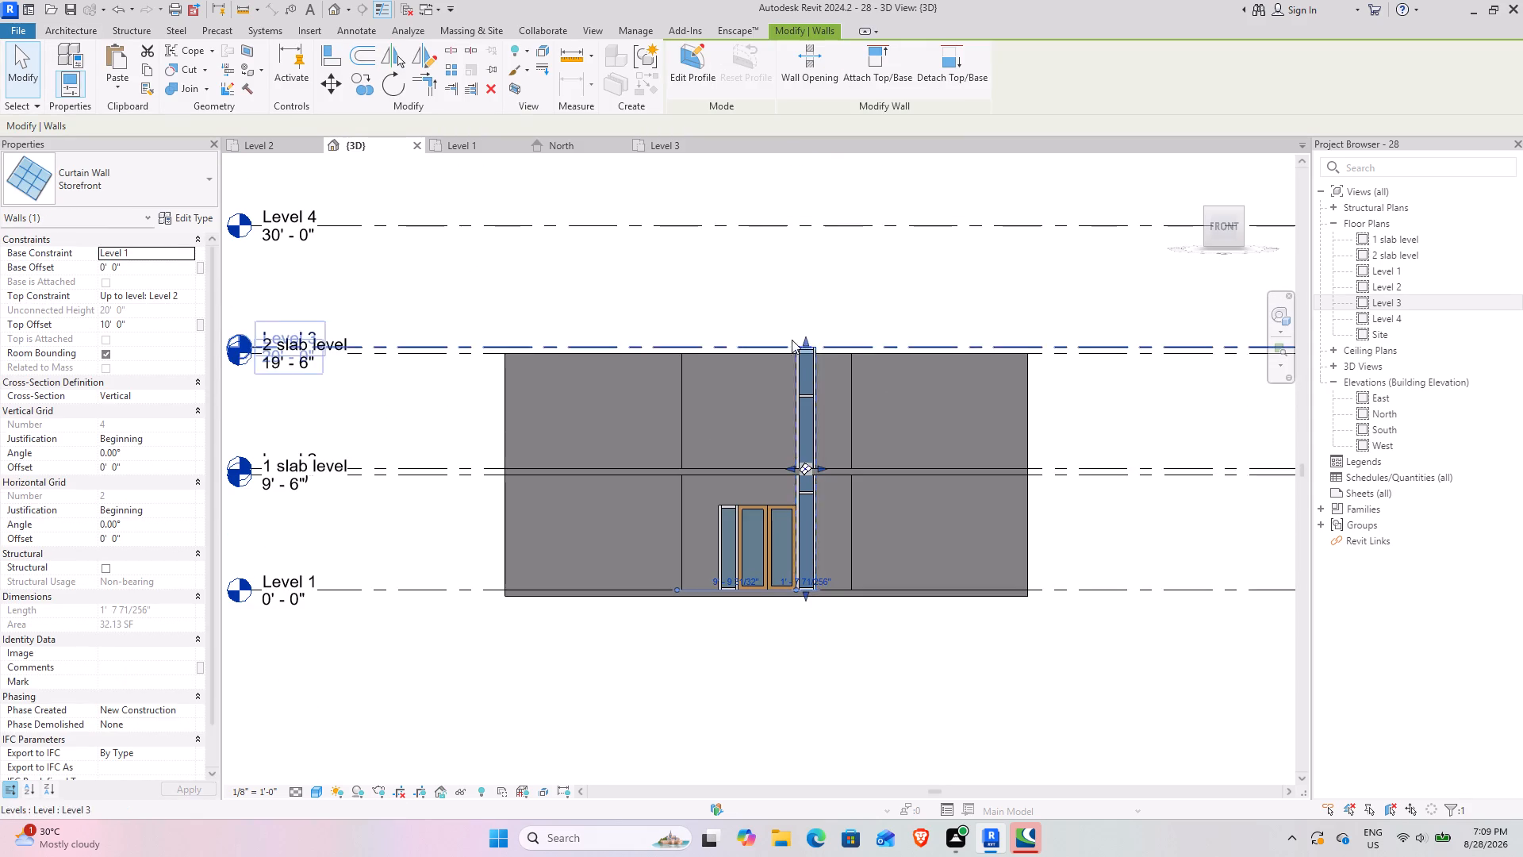
{"action": "left_click_drag", "start_coordinate": [808, 340], "coordinate": [806, 511]}
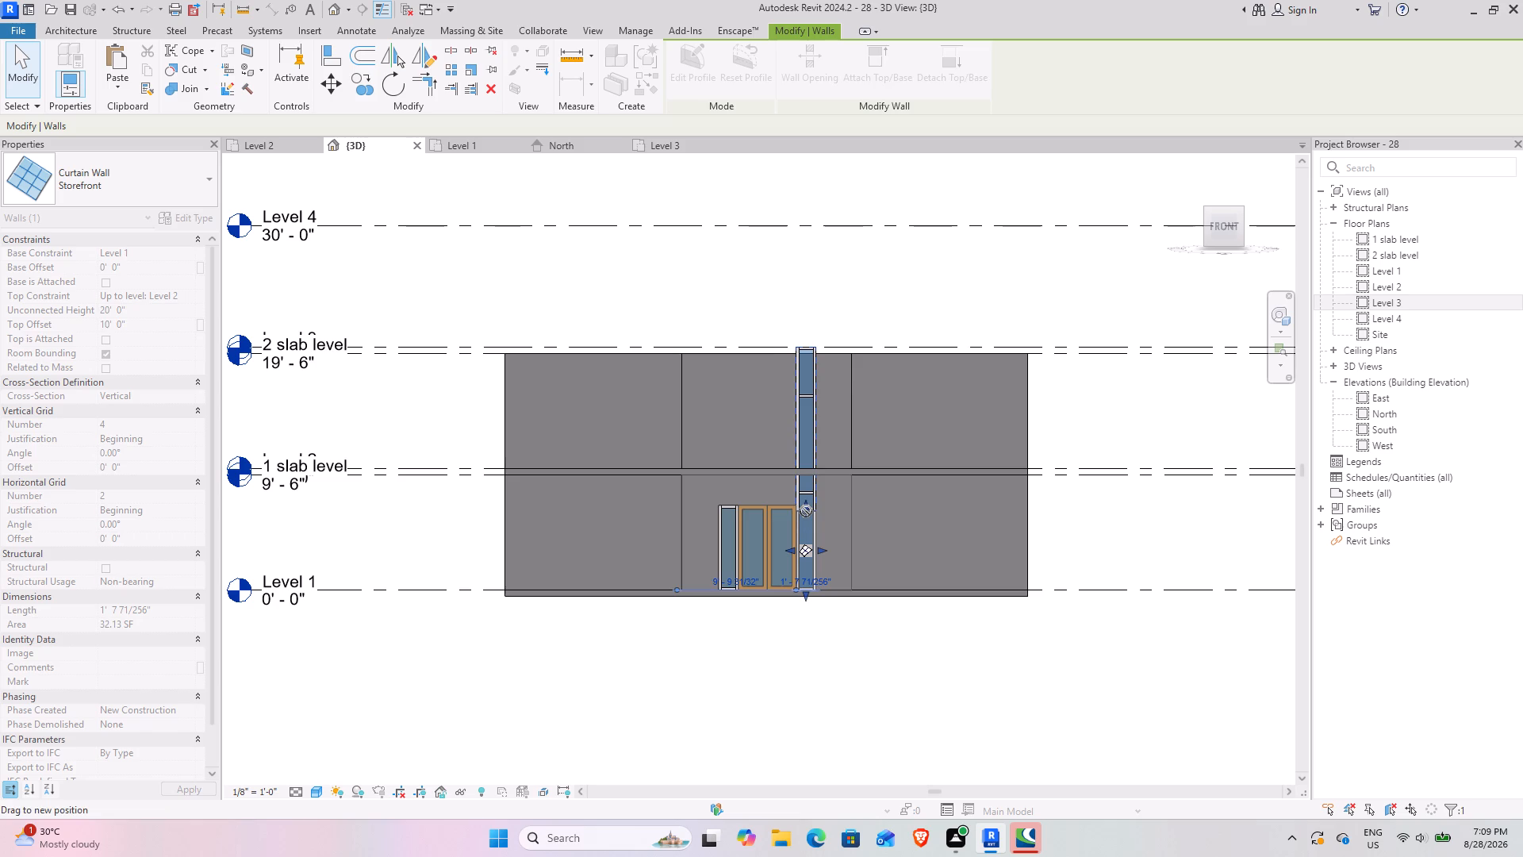
{"action": "left_click_drag", "start_coordinate": [806, 511], "coordinate": [803, 513]}
{"action": "scroll", "coordinate": [765, 505], "scroll_direction": "up", "scroll_amount": 11}
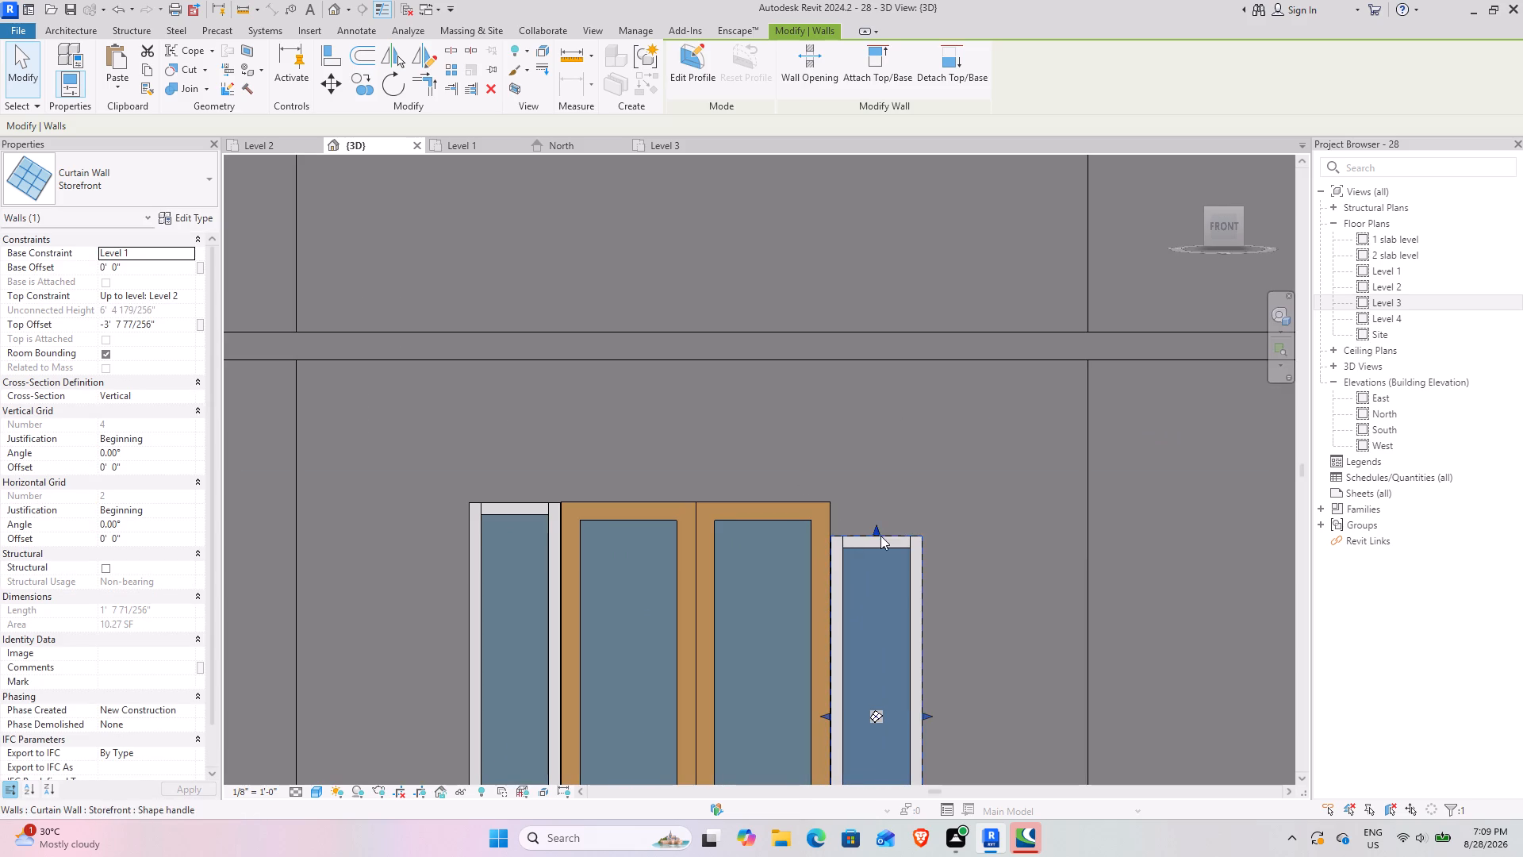
{"action": "left_click_drag", "start_coordinate": [877, 531], "coordinate": [875, 502]}
{"action": "left_click", "coordinate": [713, 447]}
Examine the entrance double door and its two storefront sidelights on the front facade from several angles in the 3D view.
{"action": "scroll", "coordinate": [712, 443], "scroll_direction": "down", "scroll_amount": 9}
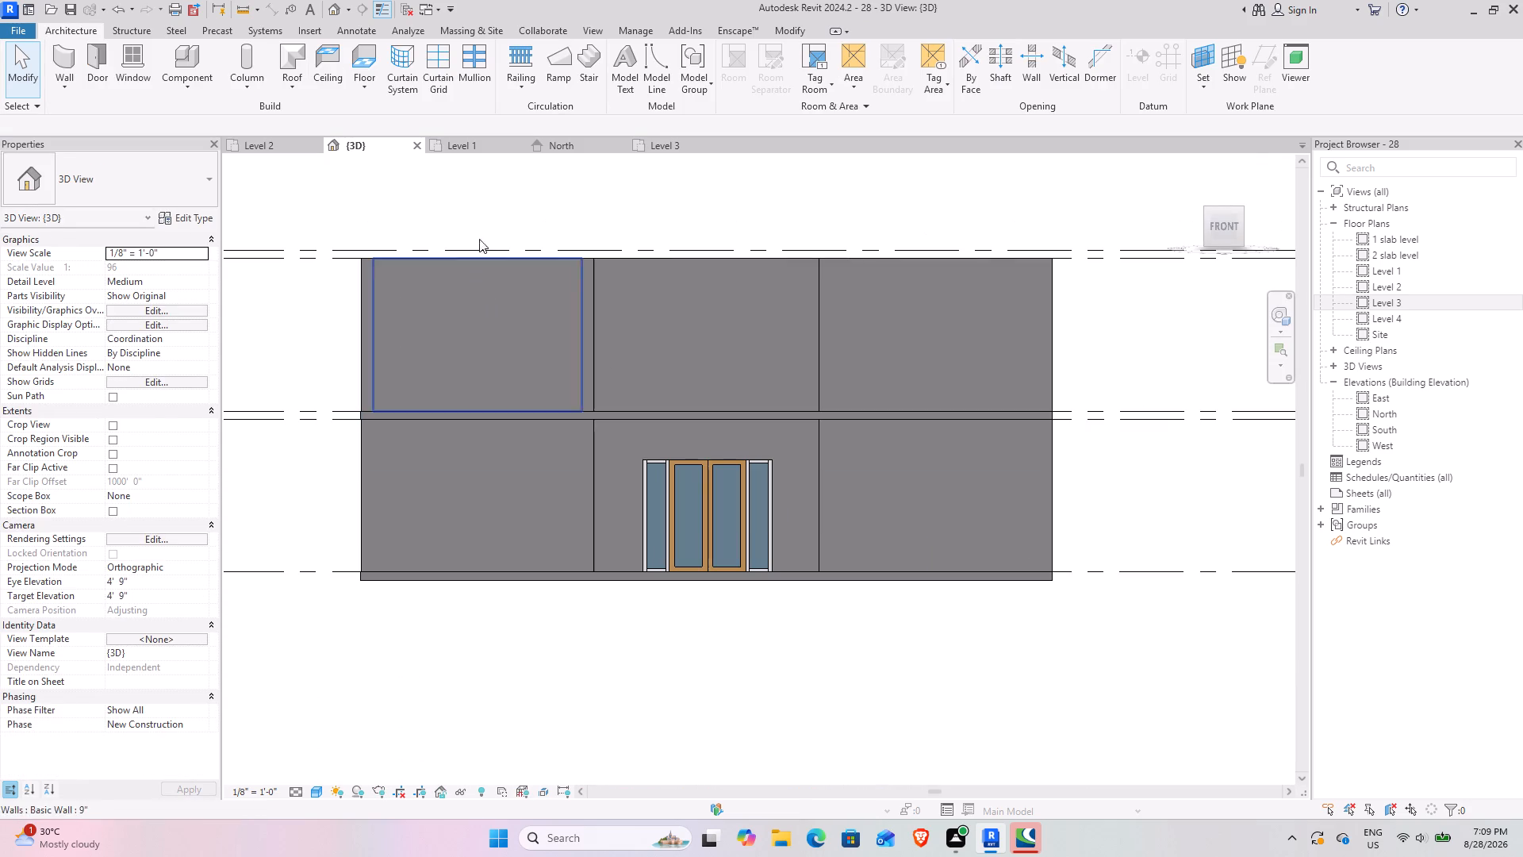
{"action": "scroll", "coordinate": [413, 329], "scroll_direction": "down", "scroll_amount": 5}
{"action": "middle_click_drag", "start_coordinate": [437, 369], "coordinate": [466, 533], "text": "shift"}
{"action": "middle_click_drag", "start_coordinate": [502, 497], "coordinate": [401, 495], "text": "shift"}
{"action": "scroll", "coordinate": [490, 452], "scroll_direction": "up", "scroll_amount": 6}
{"action": "middle_click_drag", "start_coordinate": [440, 592], "coordinate": [481, 518], "text": "shift"}
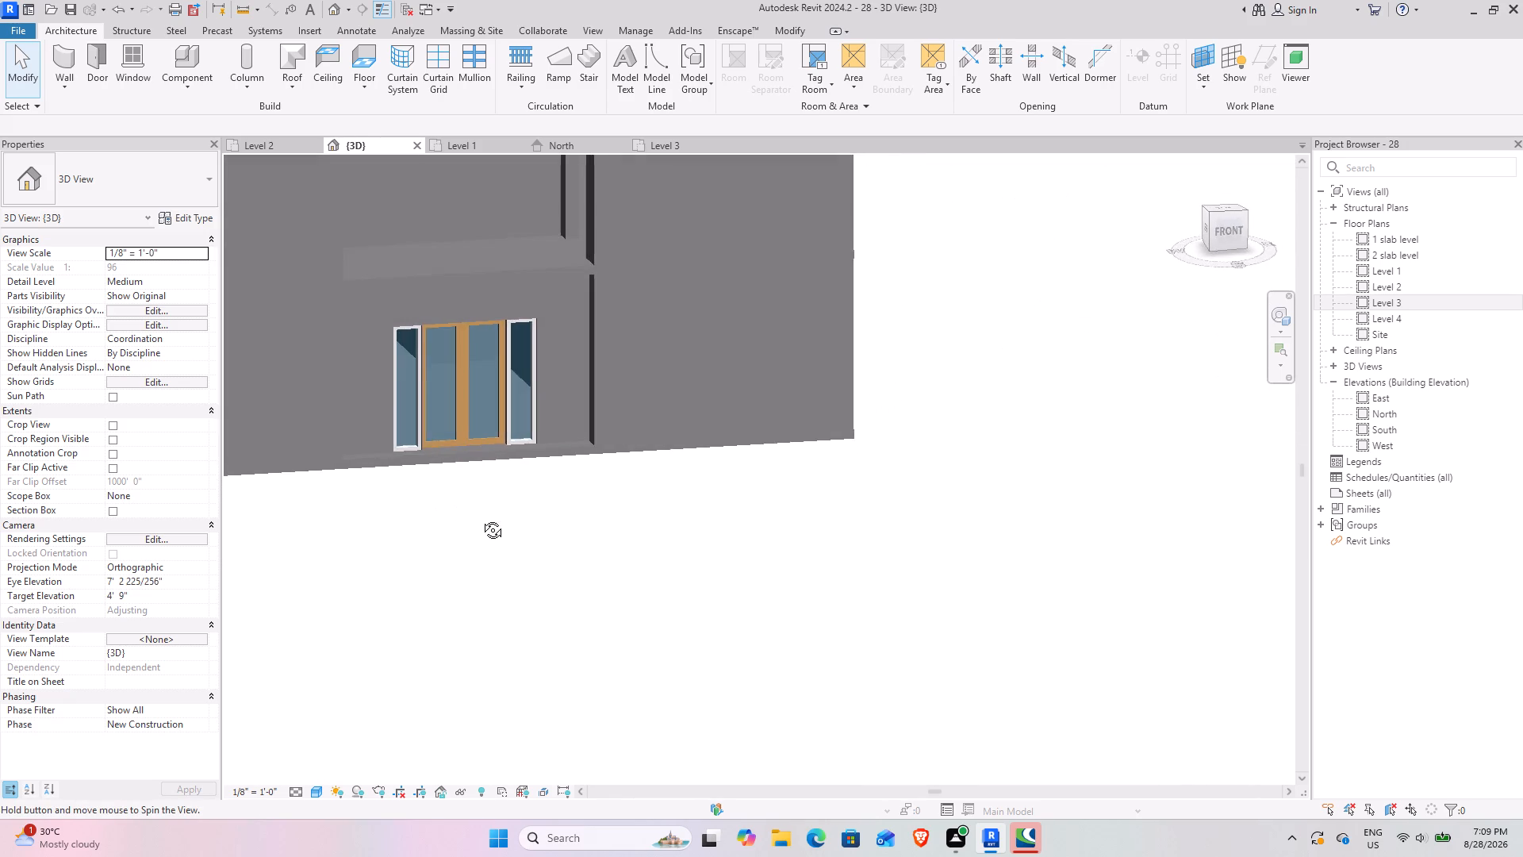
{"action": "middle_click_drag", "start_coordinate": [481, 518], "coordinate": [370, 548], "text": "shift"}
{"action": "scroll", "coordinate": [410, 435], "scroll_direction": "up", "scroll_amount": 7}
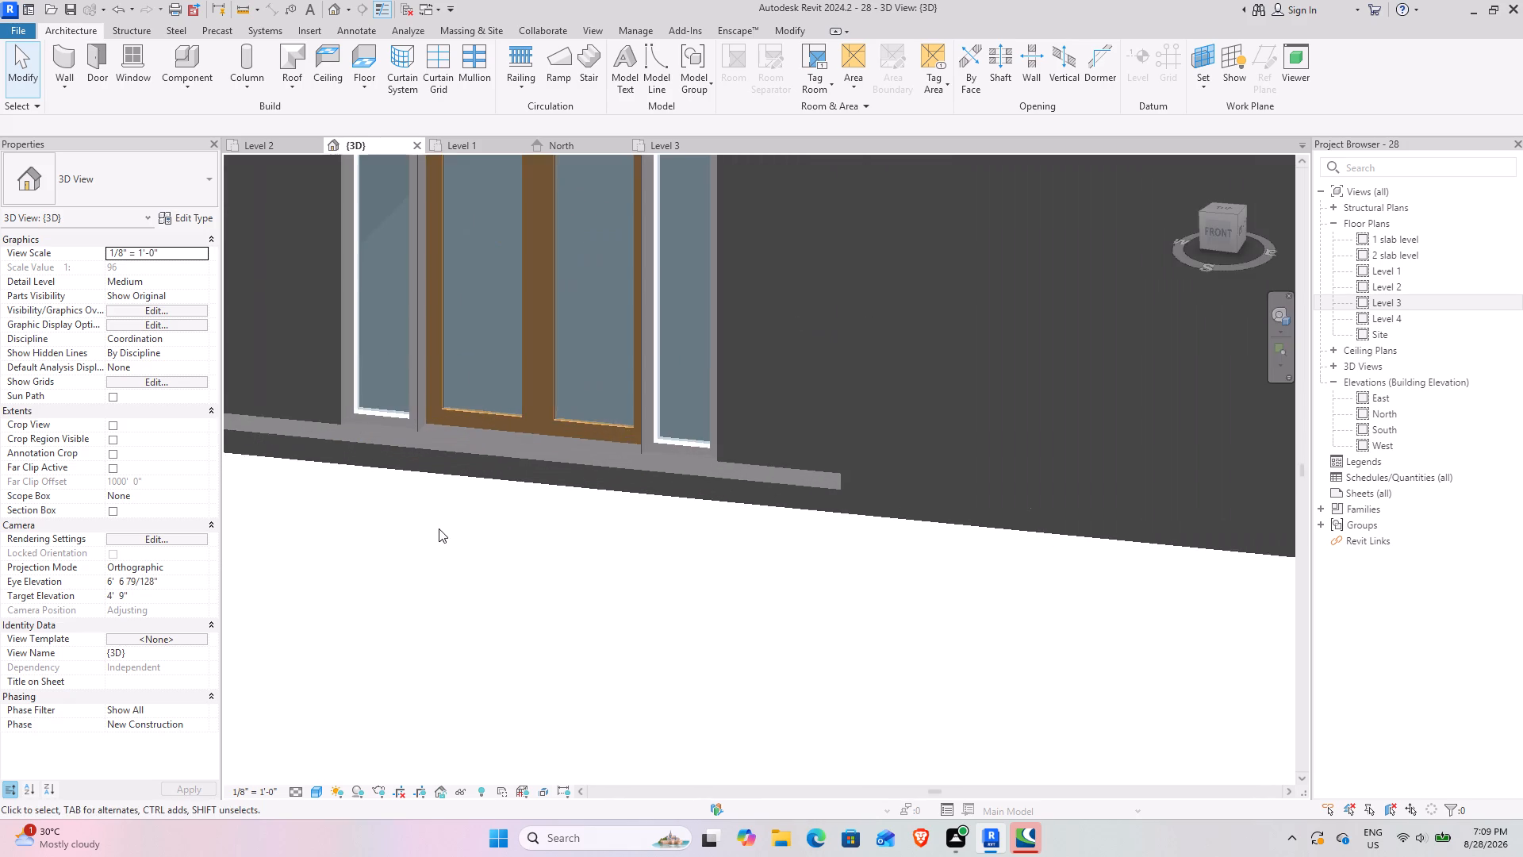
{"action": "middle_click_drag", "start_coordinate": [351, 582], "coordinate": [382, 593], "text": "shift"}
{"action": "scroll", "coordinate": [382, 569], "scroll_direction": "down", "scroll_amount": 5}
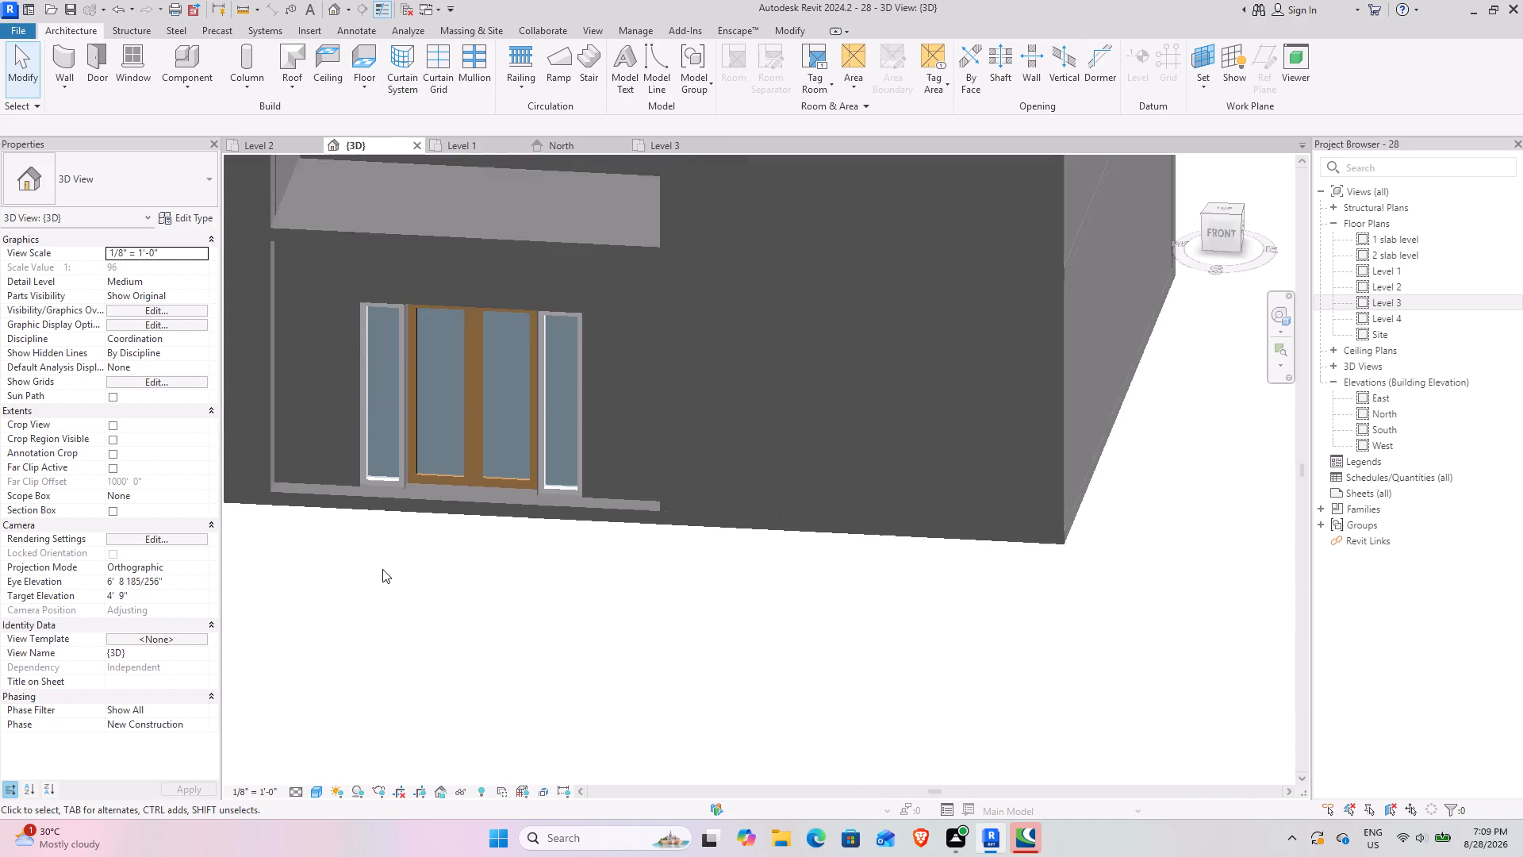
{"action": "scroll", "coordinate": [382, 569], "scroll_direction": "down", "scroll_amount": 4}
{"action": "middle_click_drag", "start_coordinate": [383, 564], "coordinate": [370, 523], "text": "shift"}
{"action": "middle_click_drag", "start_coordinate": [366, 527], "coordinate": [531, 570]}
{"action": "scroll", "coordinate": [538, 563], "scroll_direction": "up", "scroll_amount": 7}
{"action": "scroll", "coordinate": [635, 613], "scroll_direction": "down", "scroll_amount": 2}
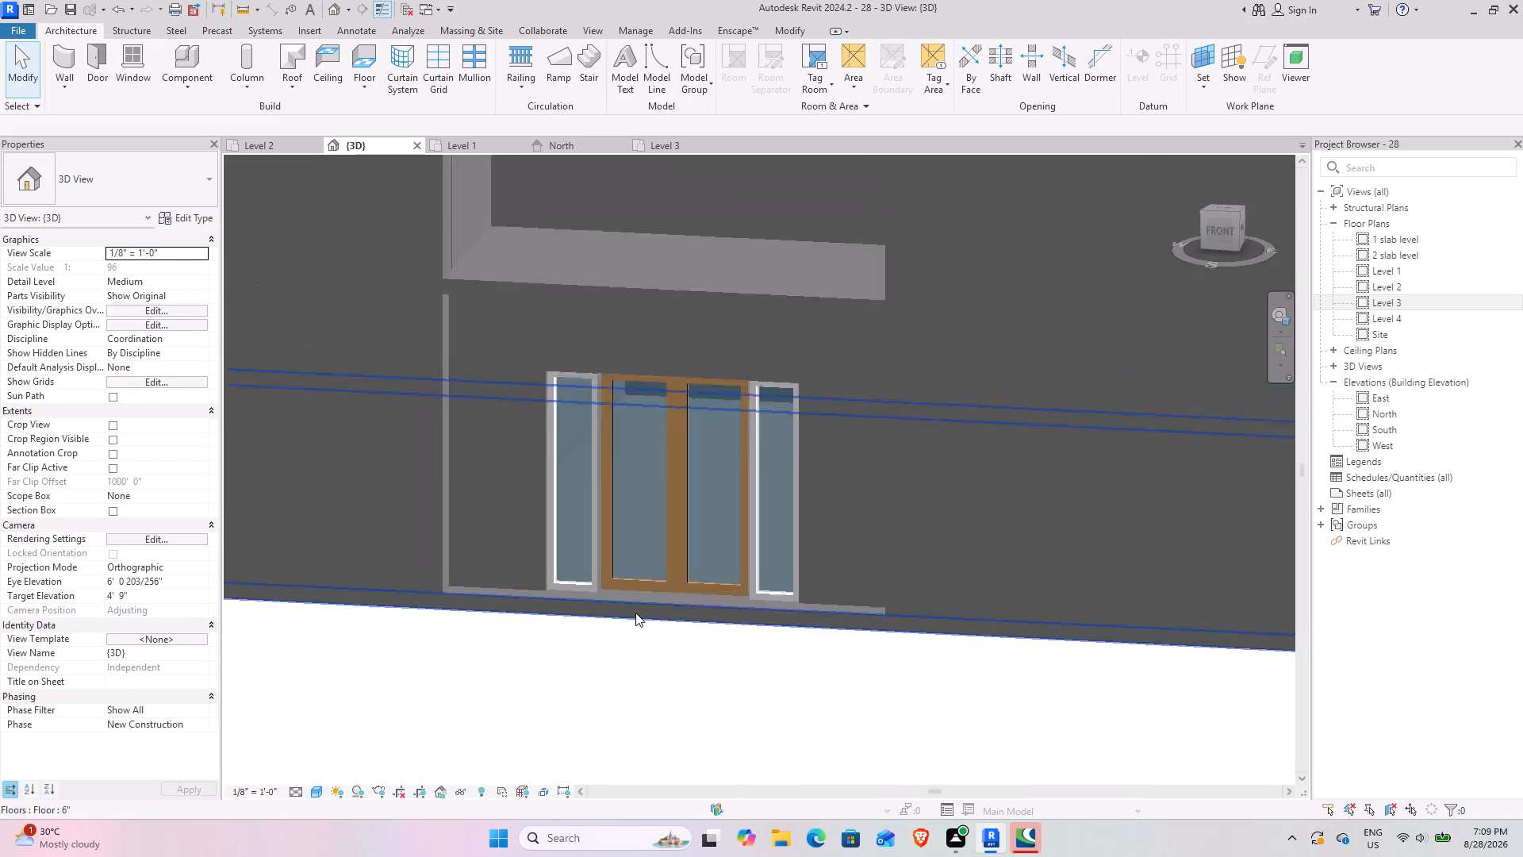
{"action": "scroll", "coordinate": [635, 613], "scroll_direction": "down", "scroll_amount": 2}
{"action": "middle_click_drag", "start_coordinate": [631, 609], "coordinate": [591, 594]}
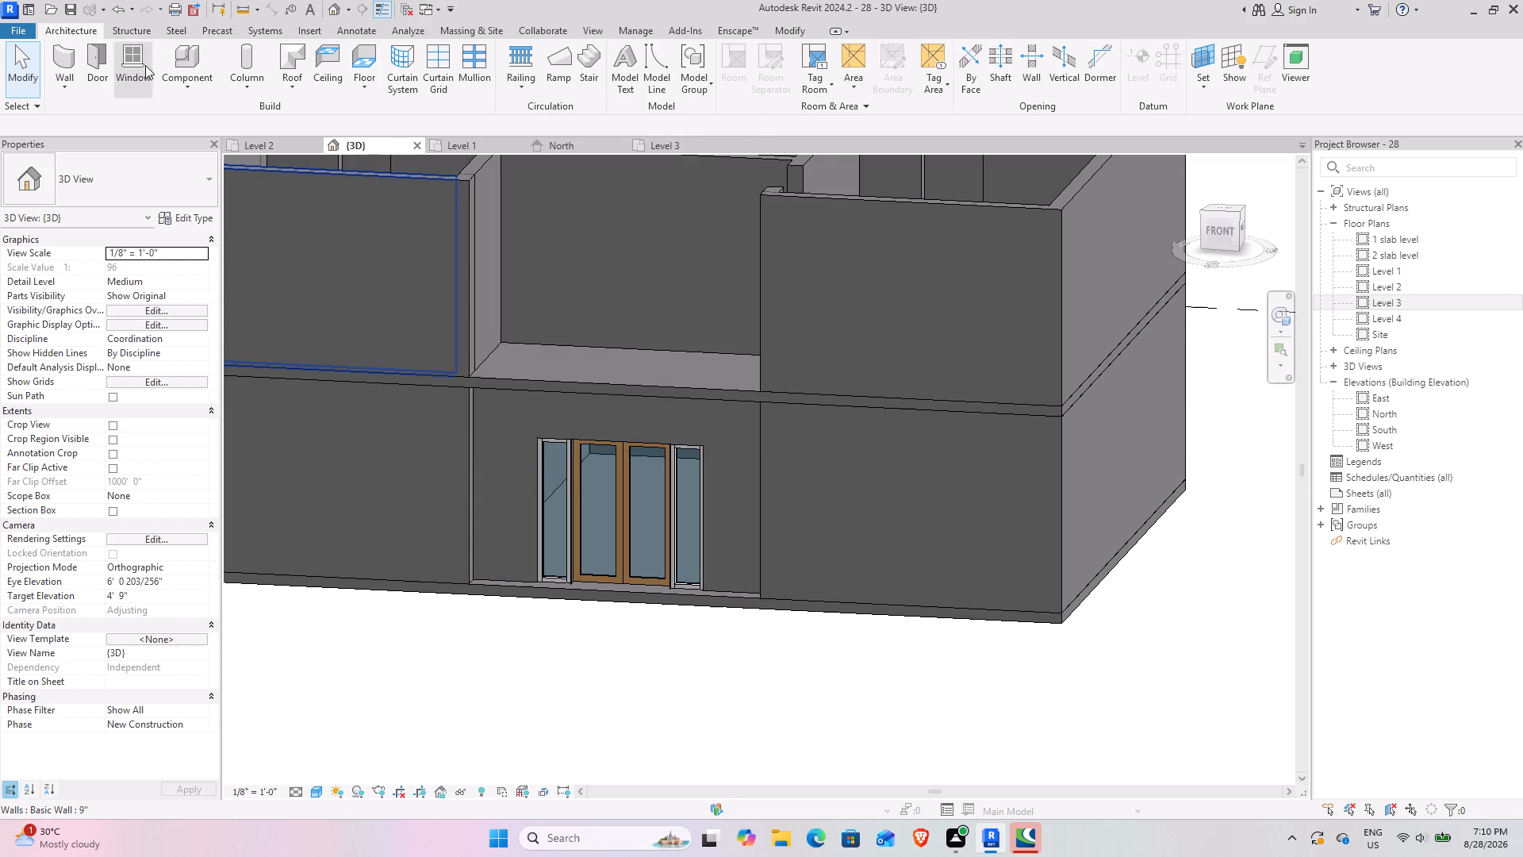
Start loading a family for component placement and open the door folder within SHUBHAM CITY in Documents.
{"action": "left_click", "coordinate": [201, 54]}
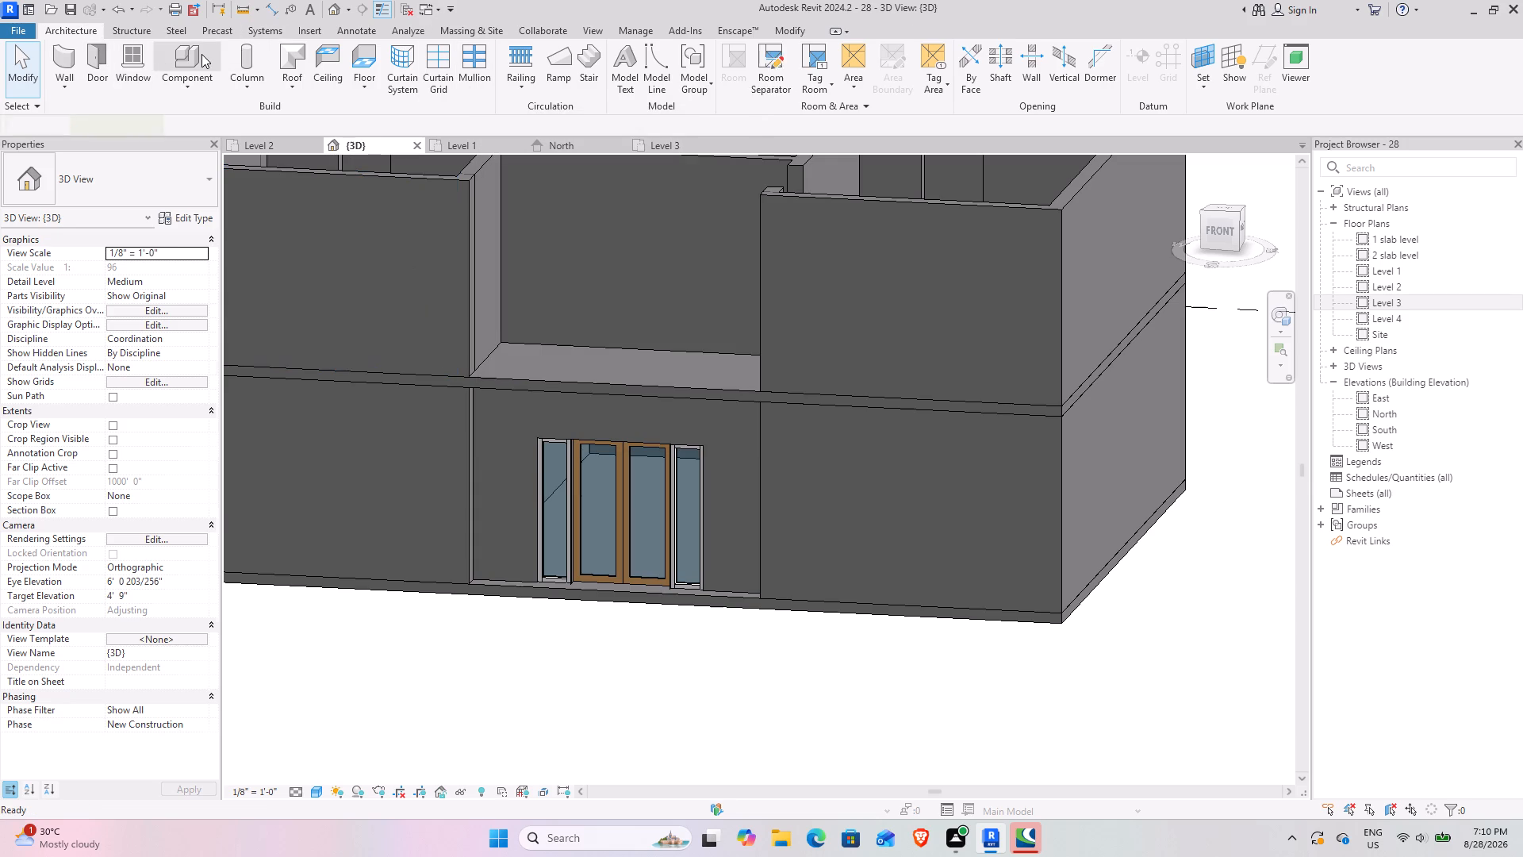
{"action": "left_click", "coordinate": [681, 72]}
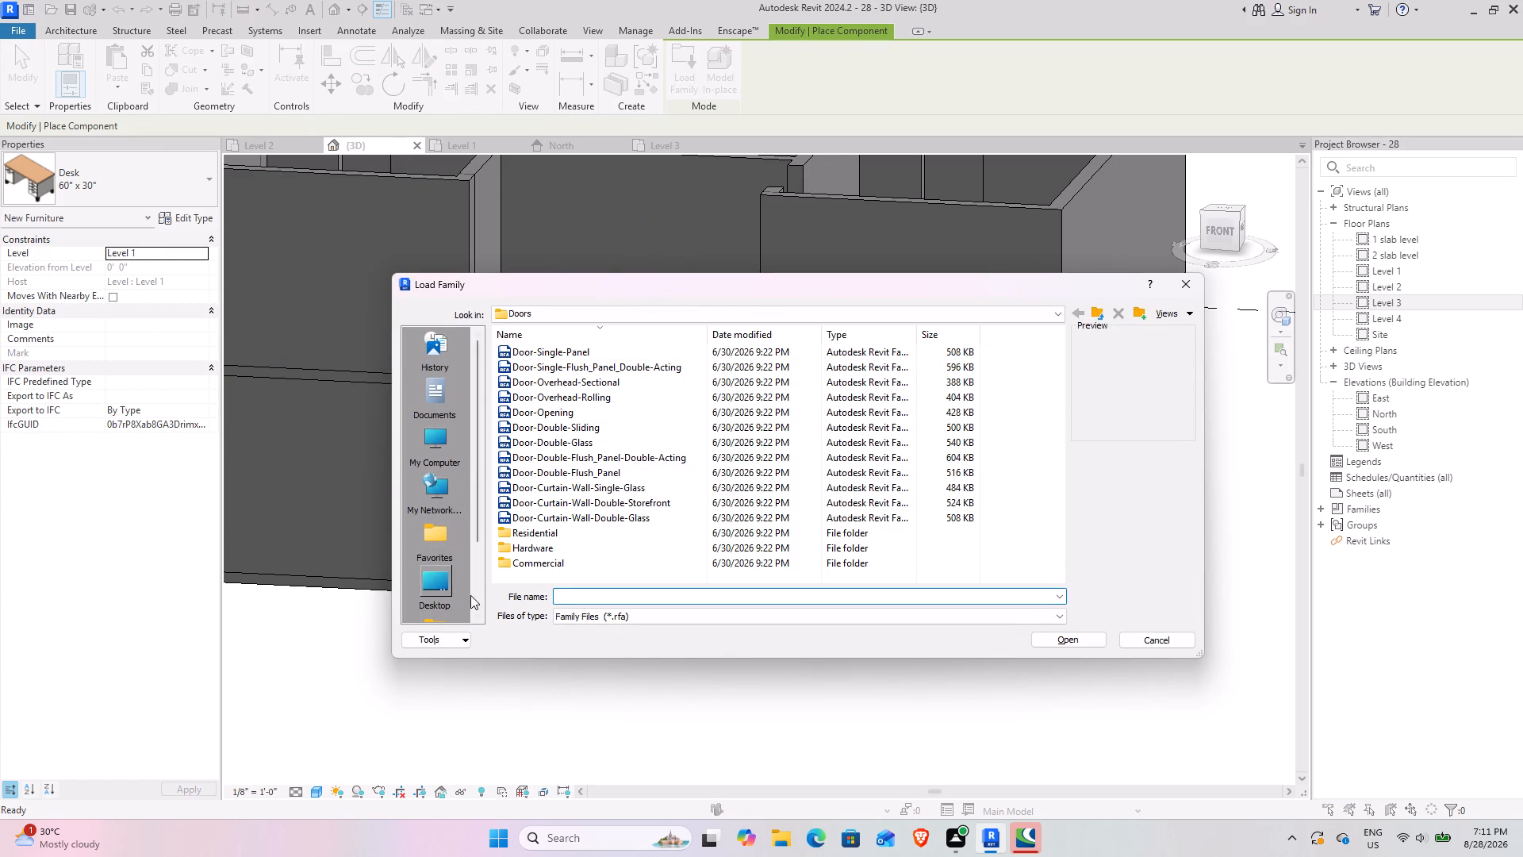
{"action": "left_click", "coordinate": [441, 580]}
{"action": "double_click", "coordinate": [574, 473]}
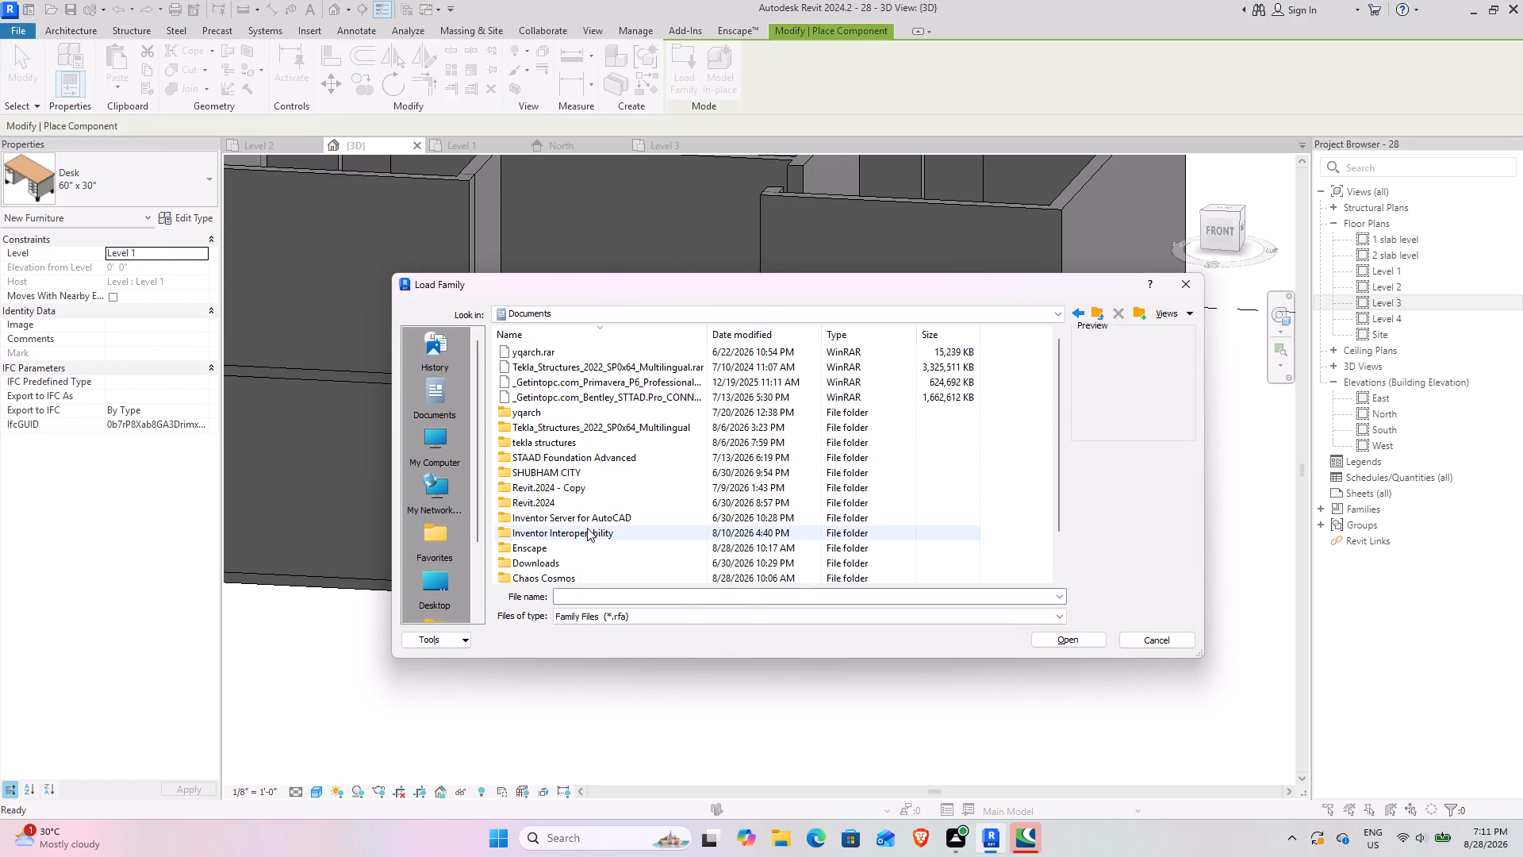
{"action": "double_click", "coordinate": [570, 475]}
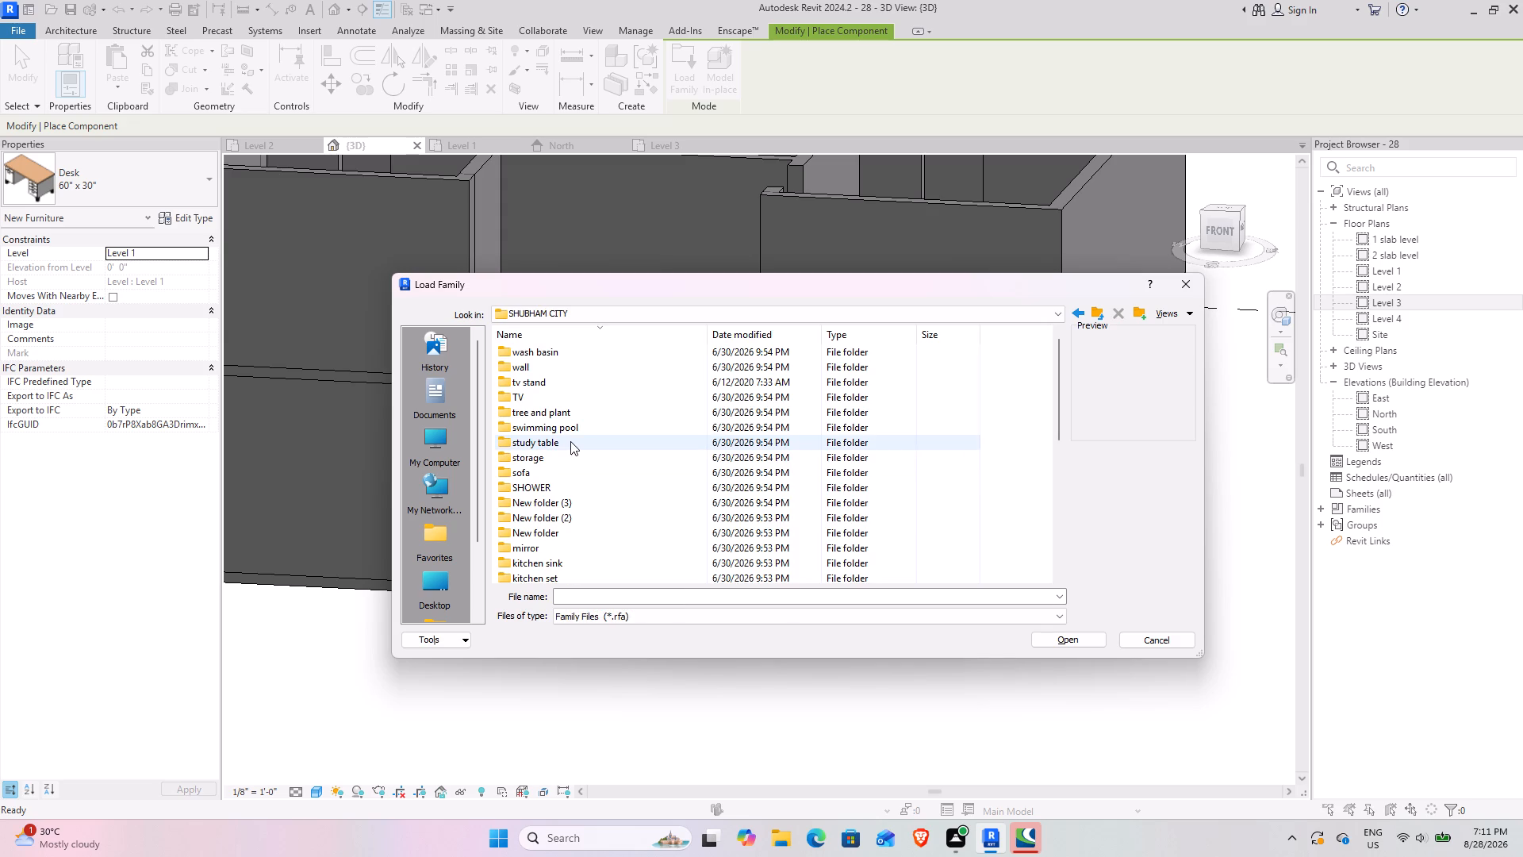
{"action": "scroll", "coordinate": [571, 487], "scroll_direction": "down", "scroll_amount": 3}
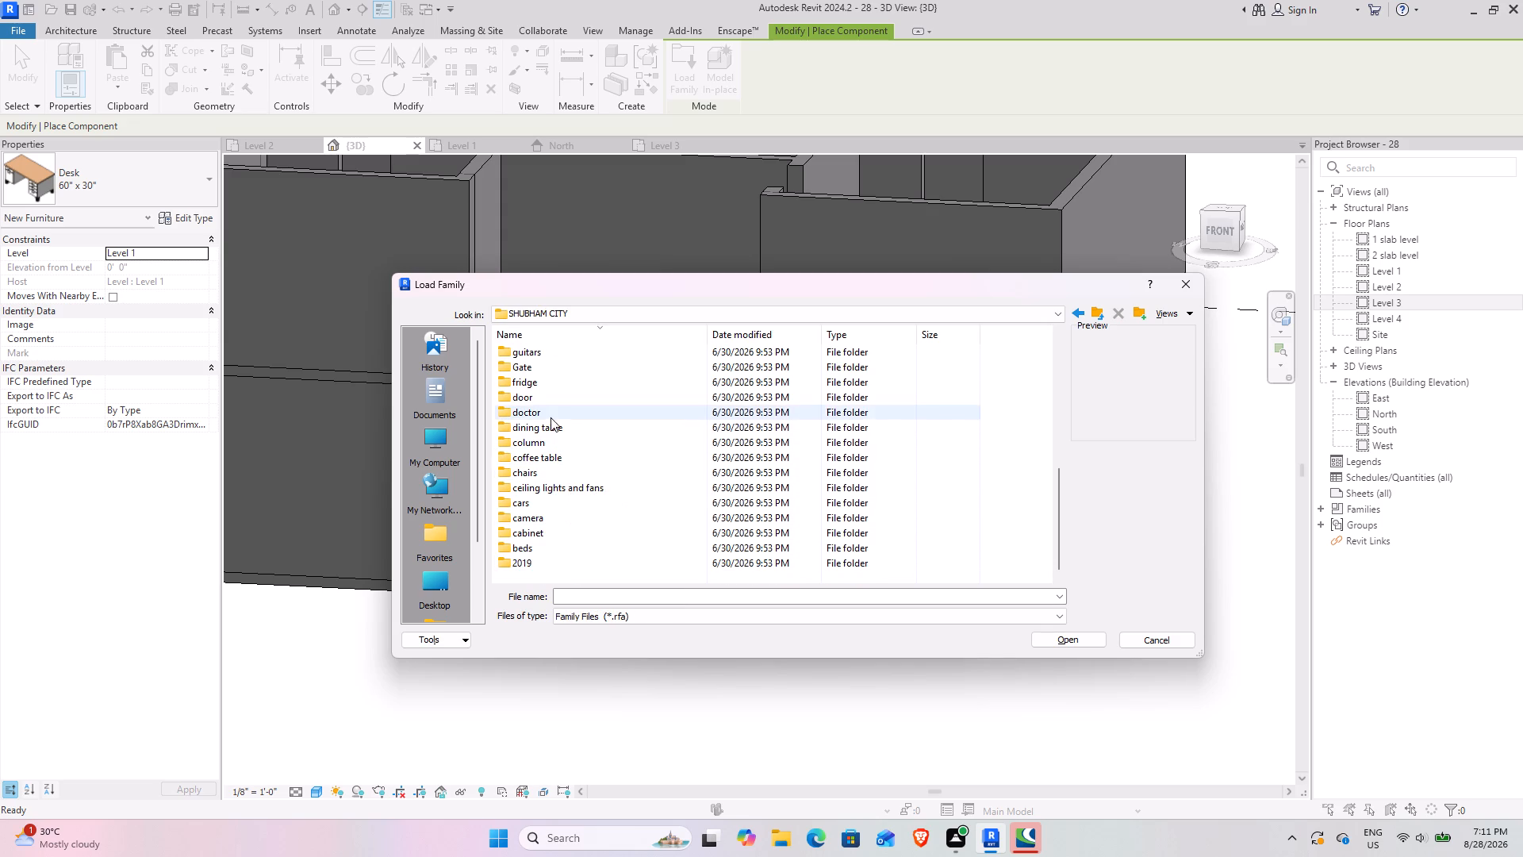
{"action": "double_click", "coordinate": [552, 404]}
Examine the door families as enlarged thumbnails, comparing the Front_entry, Front_Door_with_Sidelights and Deco_Front_Door models.
{"action": "scroll", "coordinate": [551, 475], "scroll_direction": "up", "scroll_amount": 4, "text": "ctrl"}
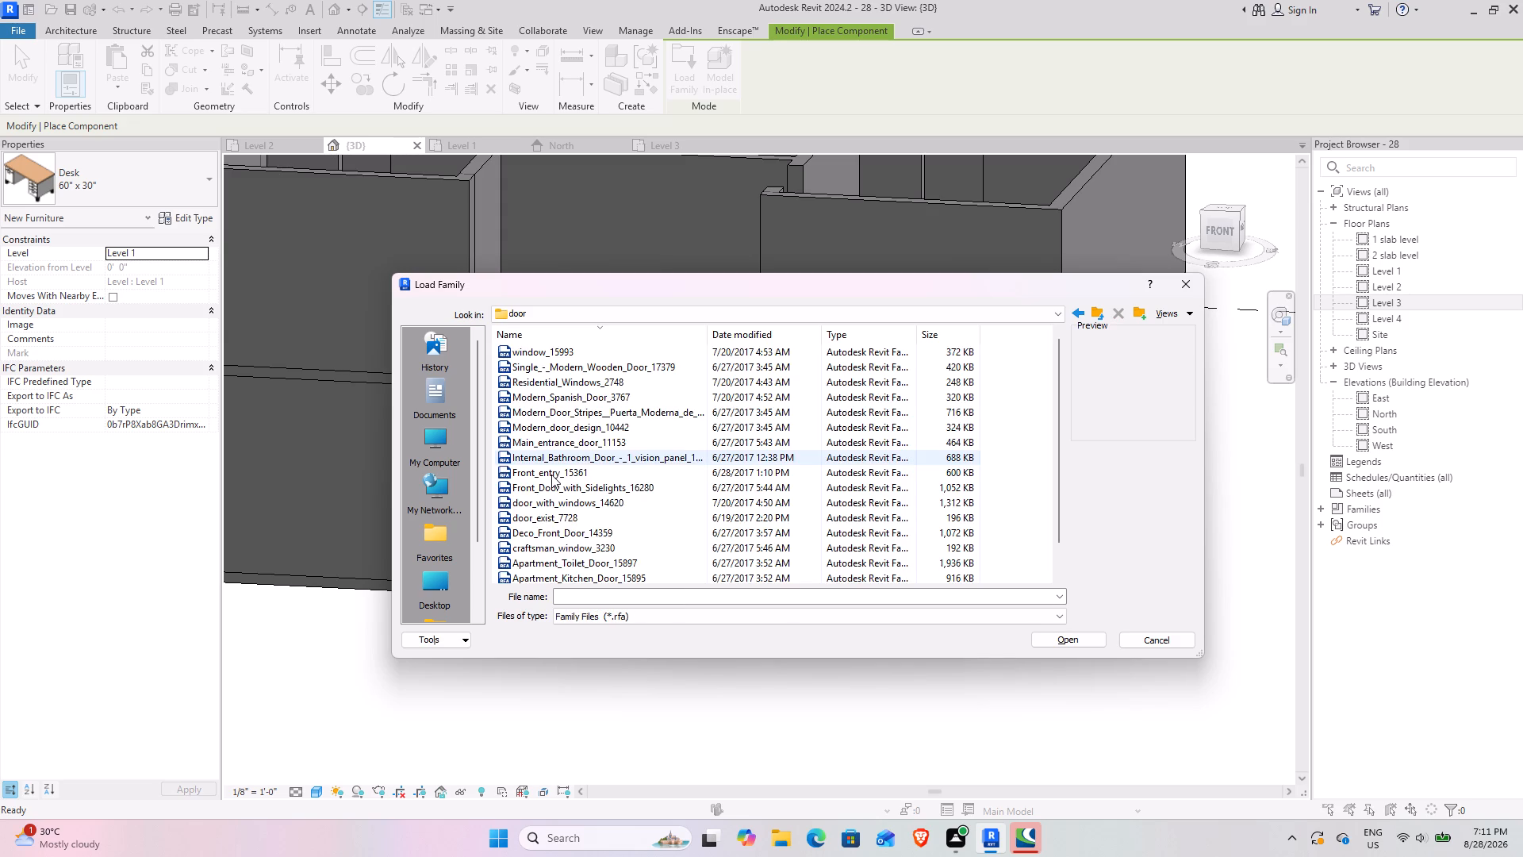
{"action": "scroll", "coordinate": [551, 475], "scroll_direction": "up", "scroll_amount": 17, "text": "ctrl"}
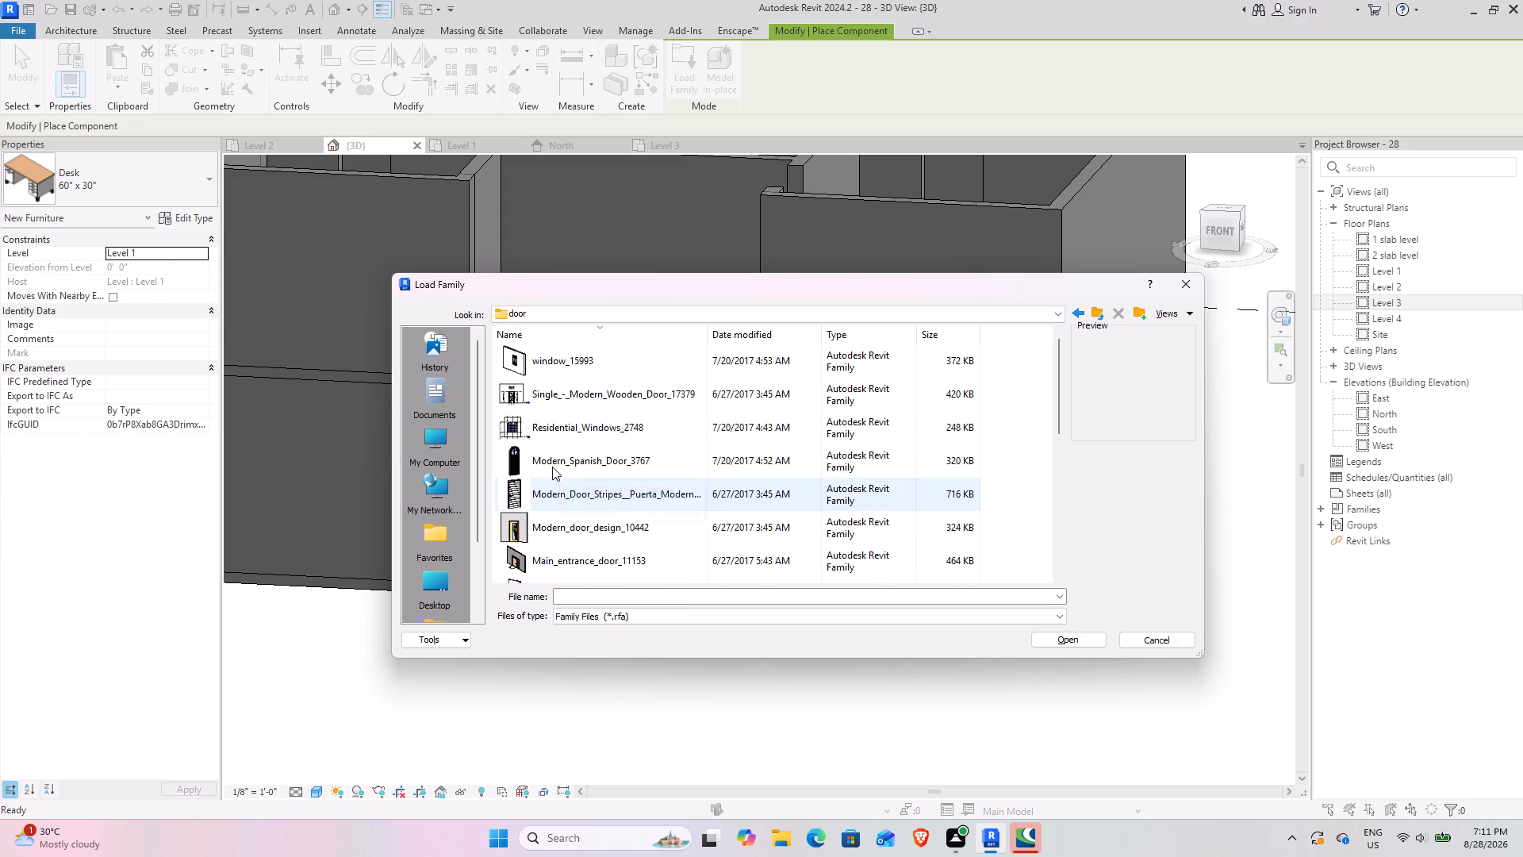
{"action": "scroll", "coordinate": [562, 464], "scroll_direction": "up", "scroll_amount": 9, "text": "ctrl"}
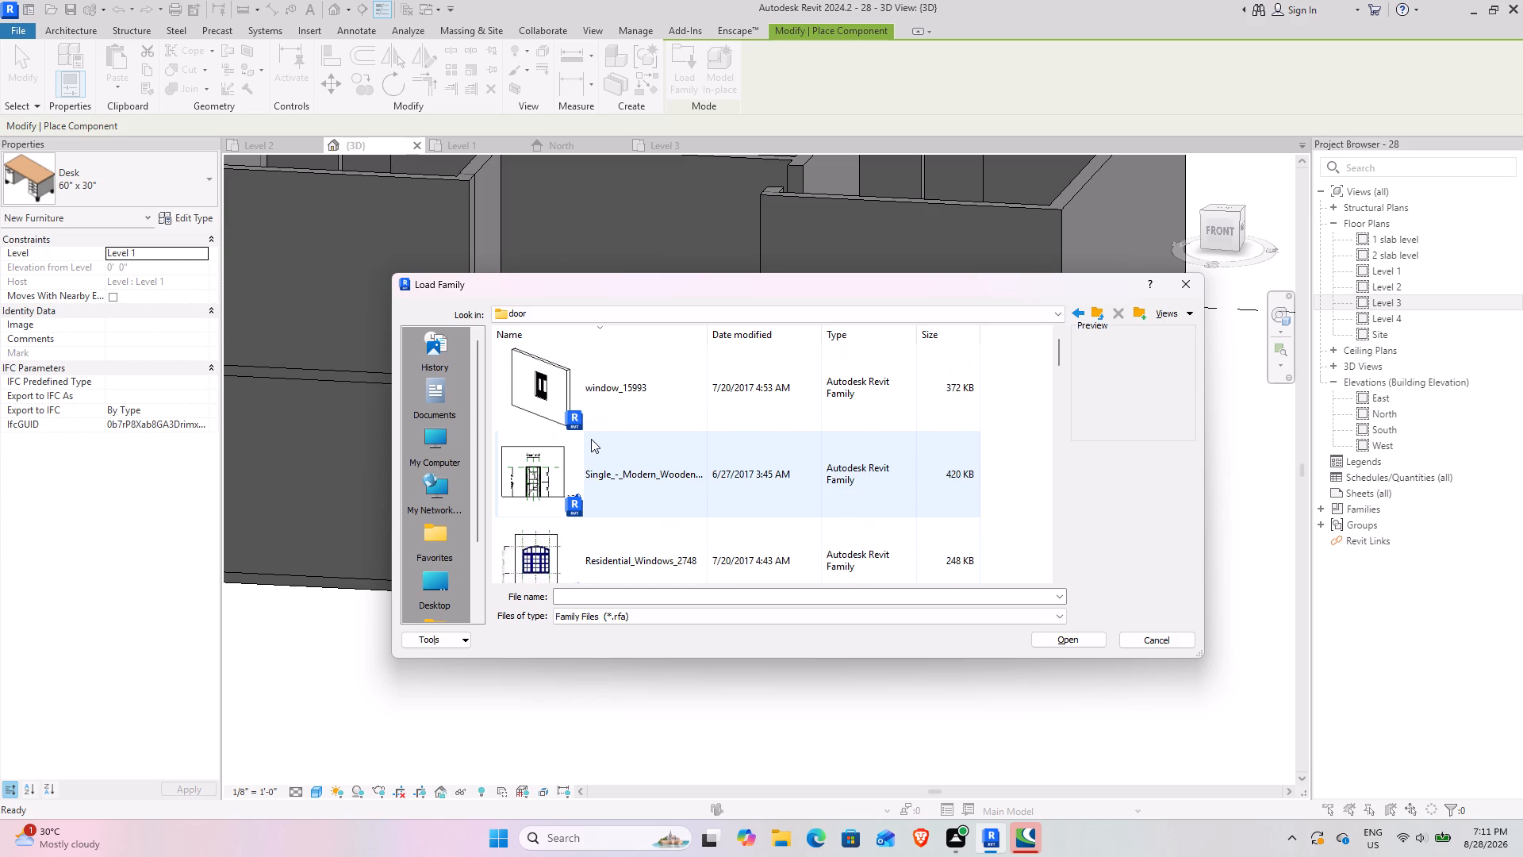
{"action": "left_click", "coordinate": [633, 555]}
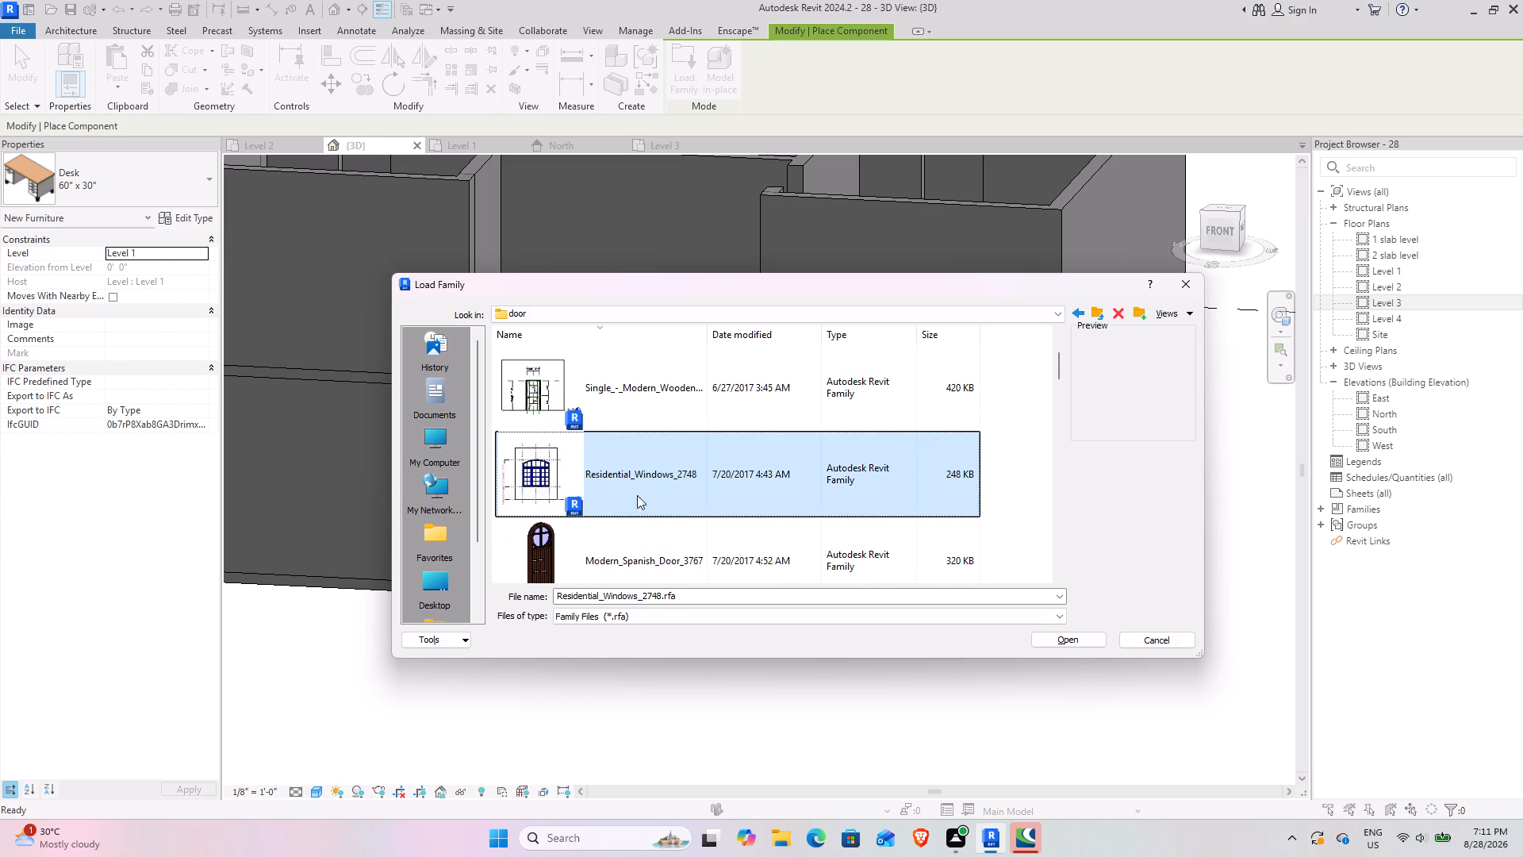
{"action": "left_click", "coordinate": [626, 557]}
{"action": "scroll", "coordinate": [628, 525], "scroll_direction": "down", "scroll_amount": 1}
{"action": "left_click", "coordinate": [654, 388]}
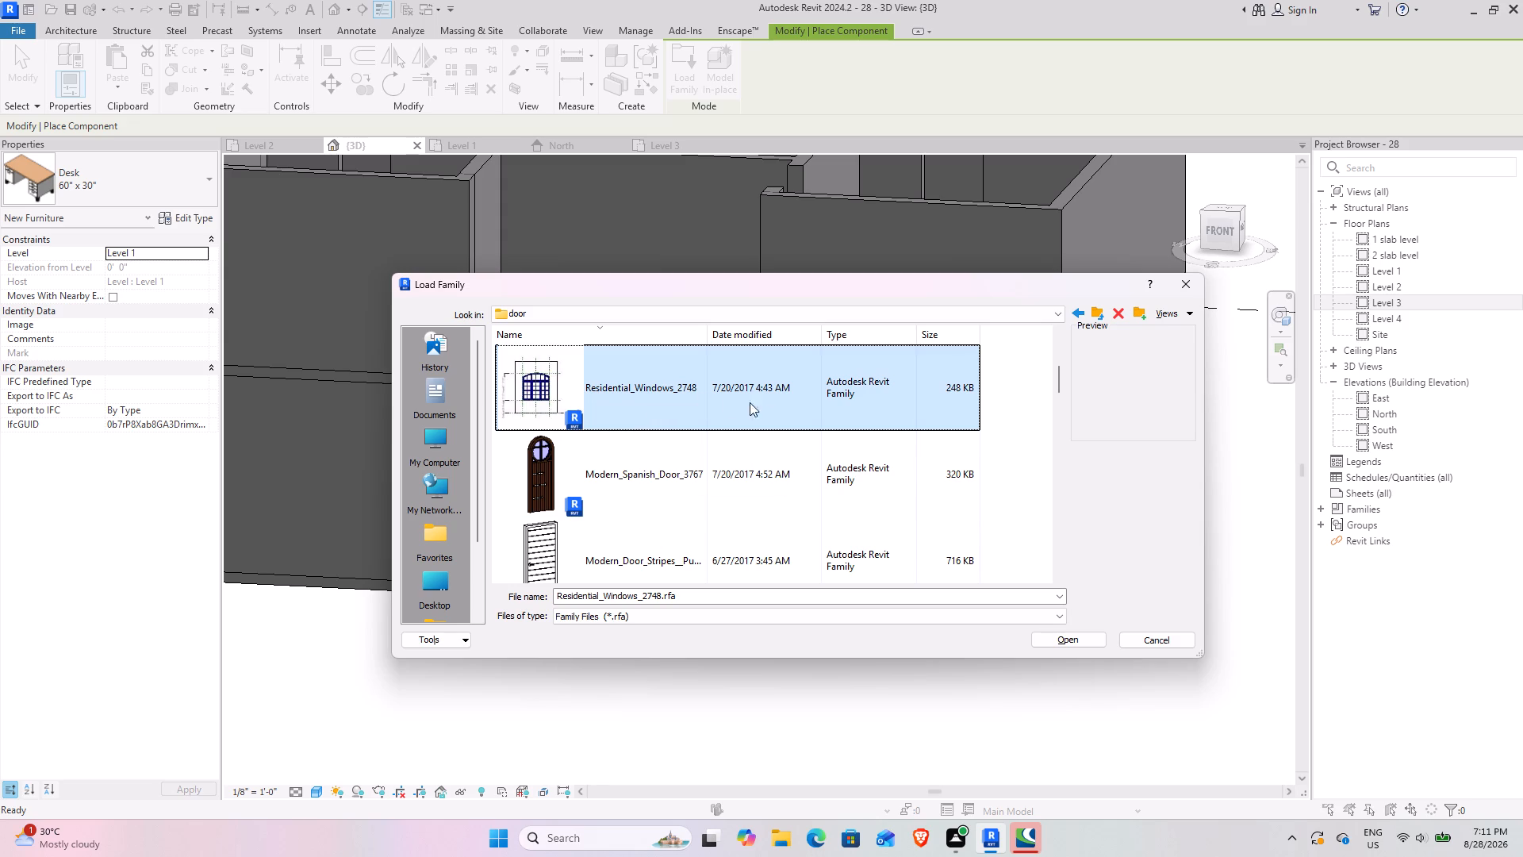
{"action": "scroll", "coordinate": [668, 498], "scroll_direction": "down", "scroll_amount": 2}
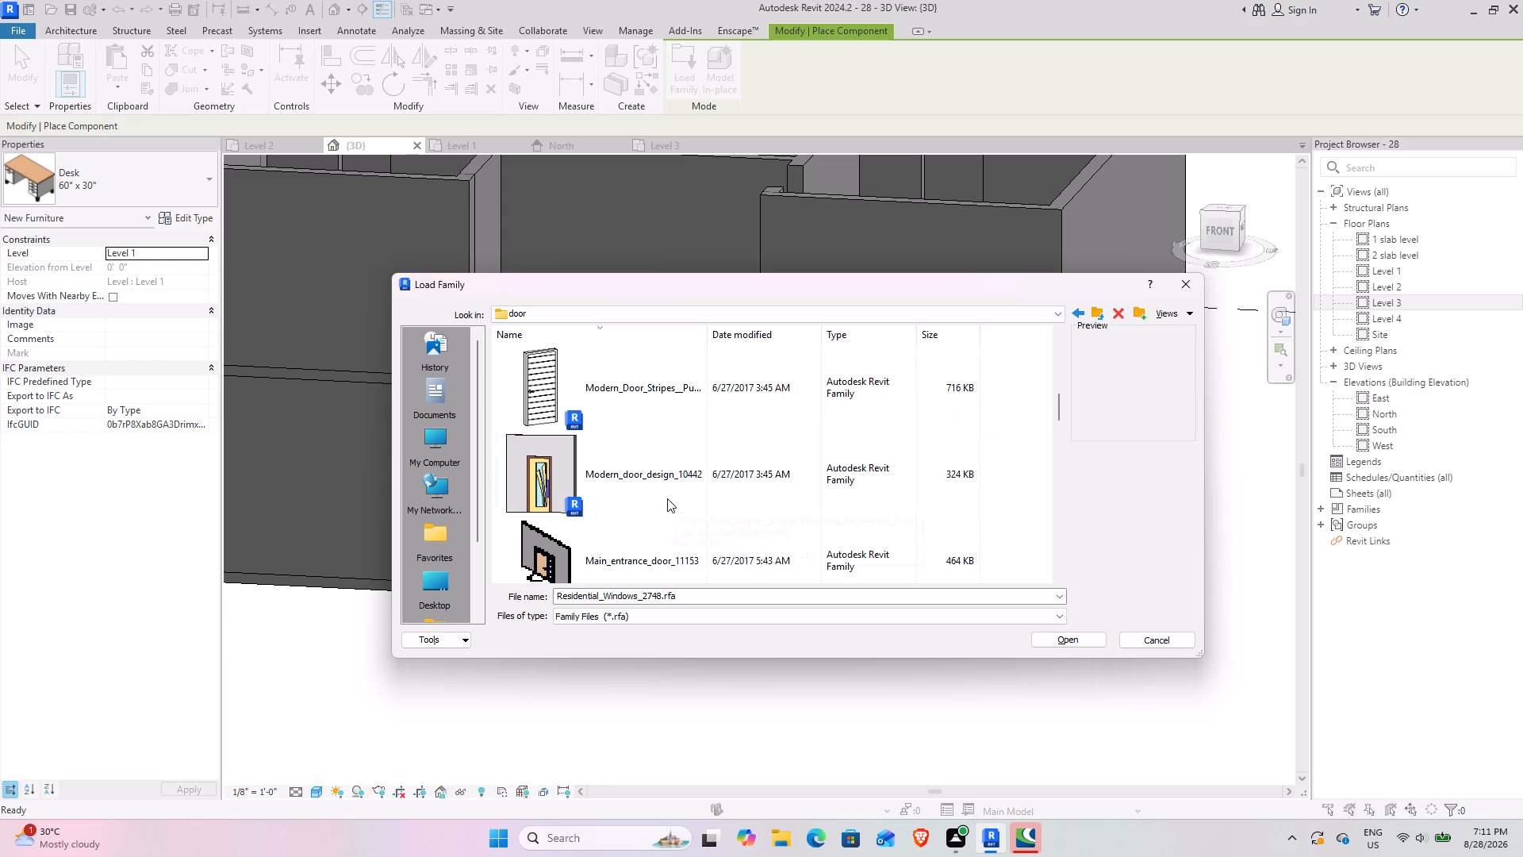
{"action": "scroll", "coordinate": [670, 458], "scroll_direction": "down", "scroll_amount": 3}
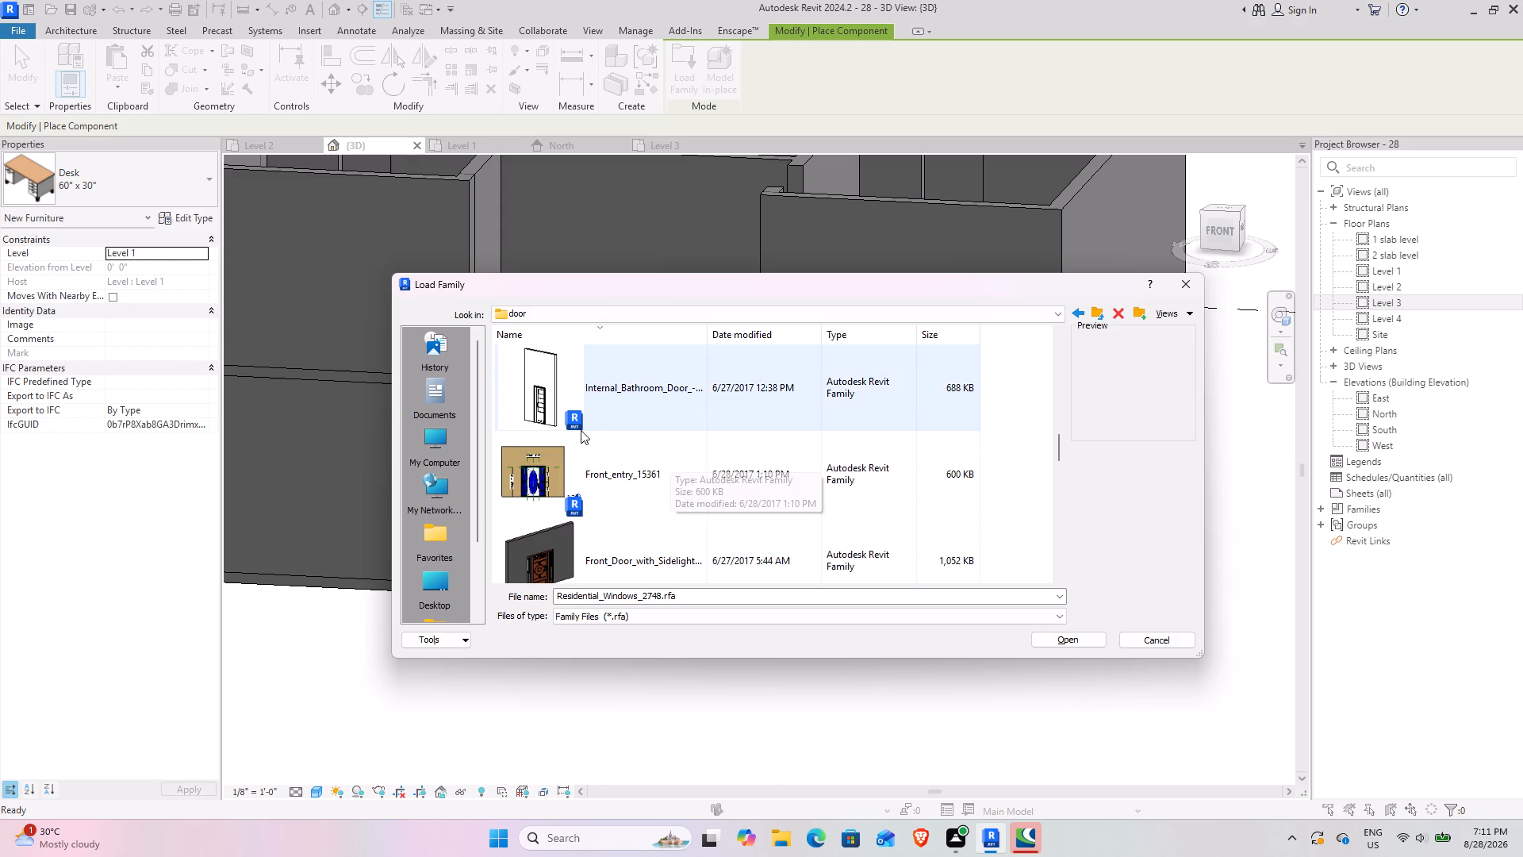
{"action": "scroll", "coordinate": [615, 517], "scroll_direction": "down", "scroll_amount": 1}
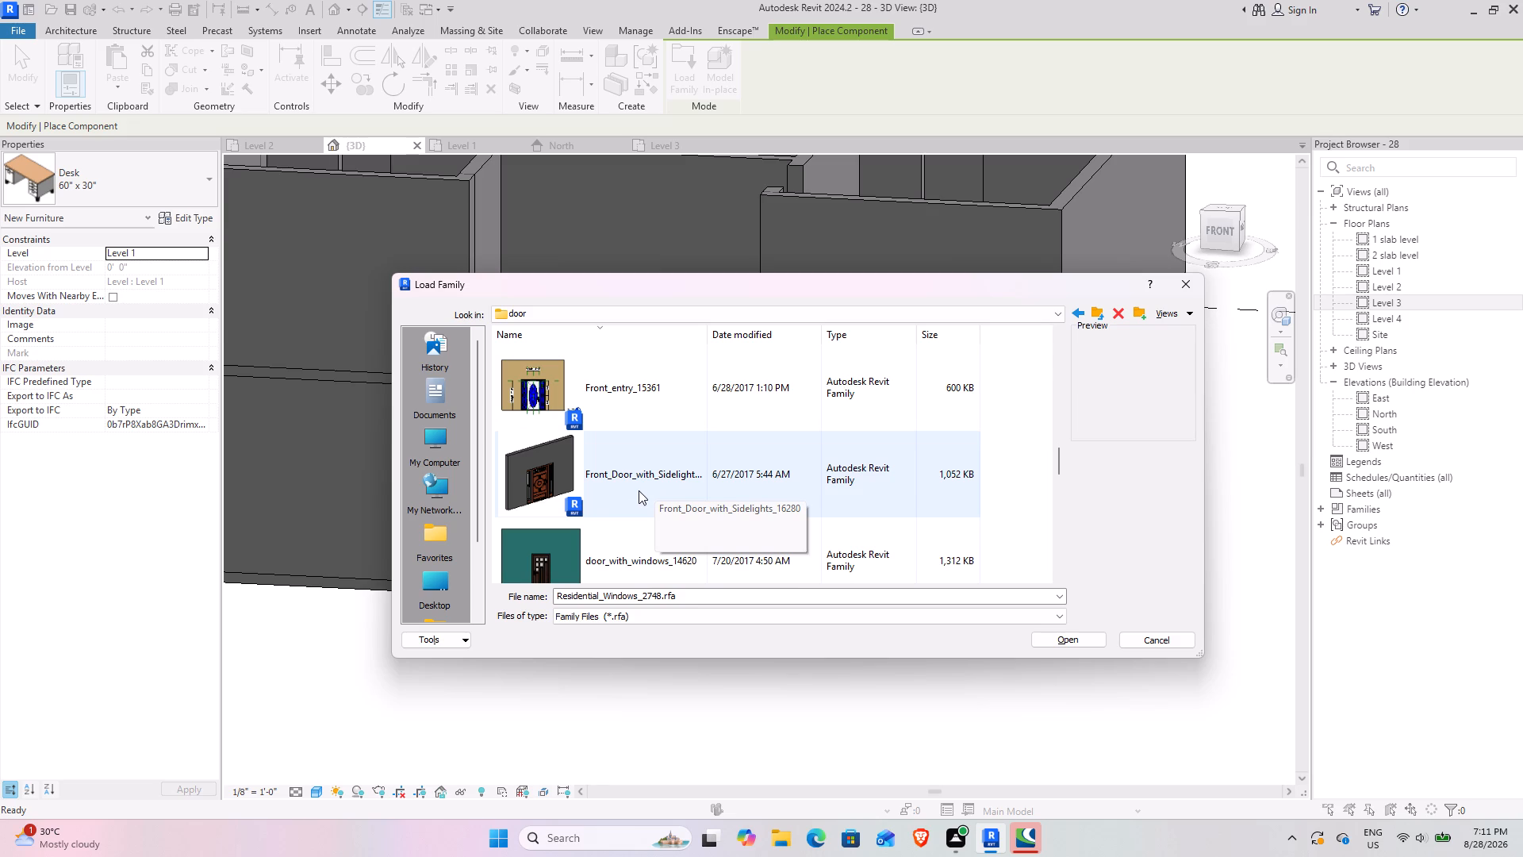
{"action": "left_click", "coordinate": [639, 490]}
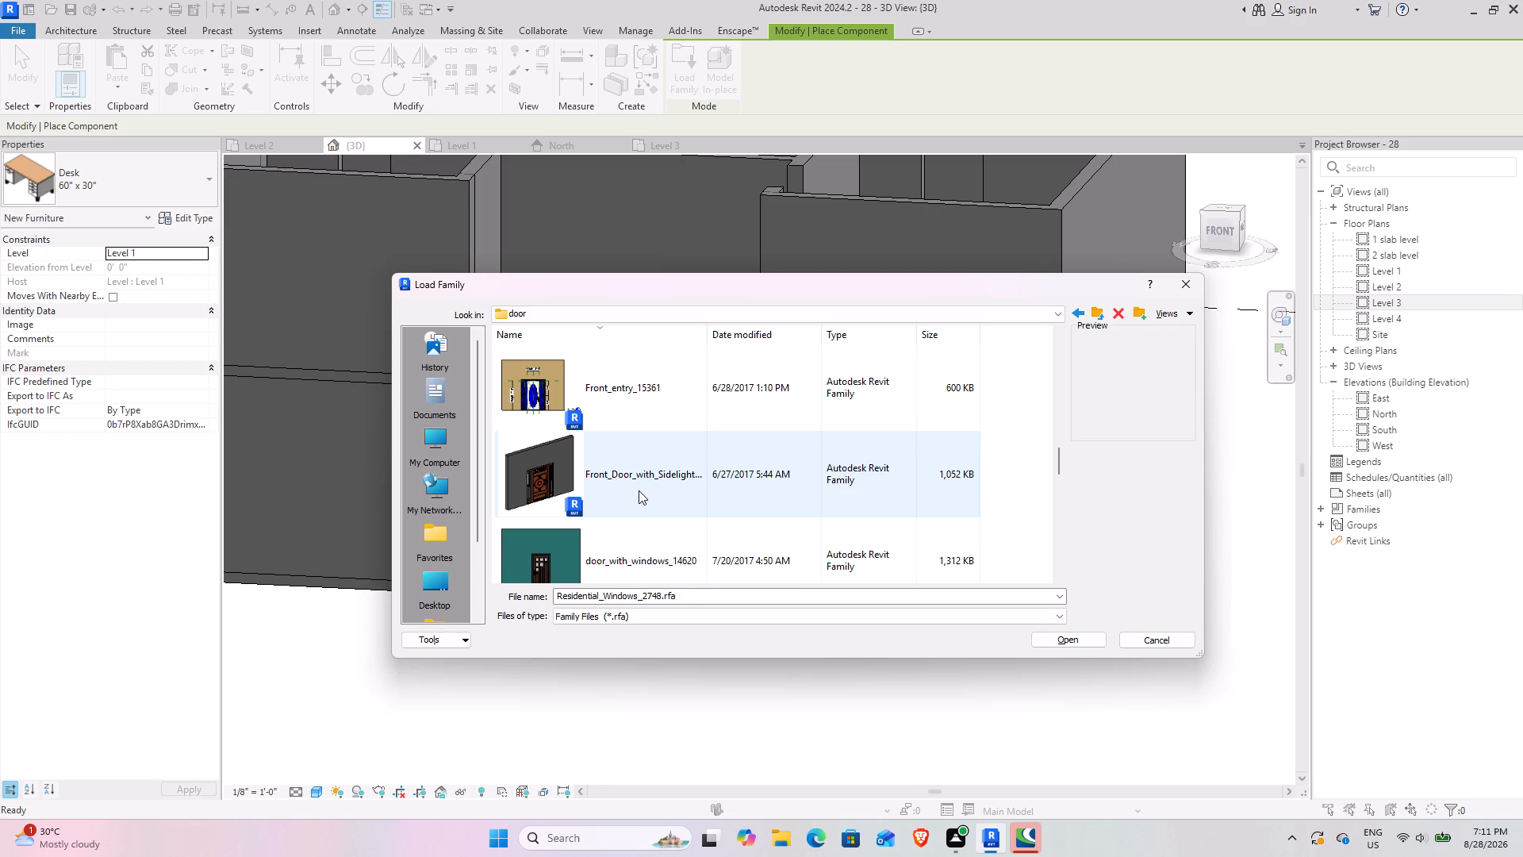
{"action": "left_click", "coordinate": [639, 403]}
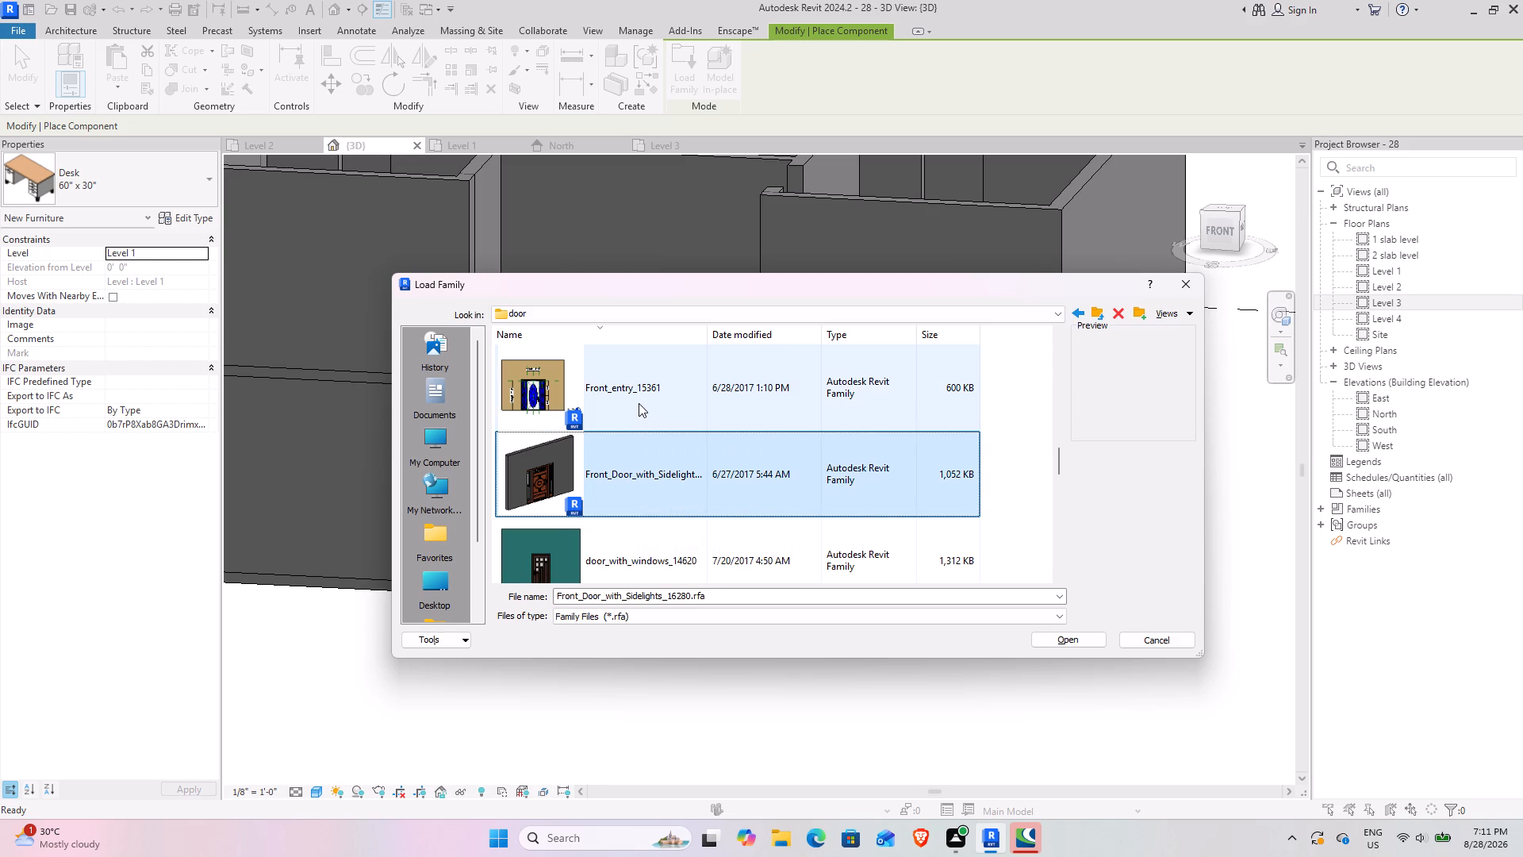
{"action": "scroll", "coordinate": [607, 554], "scroll_direction": "down", "scroll_amount": 2}
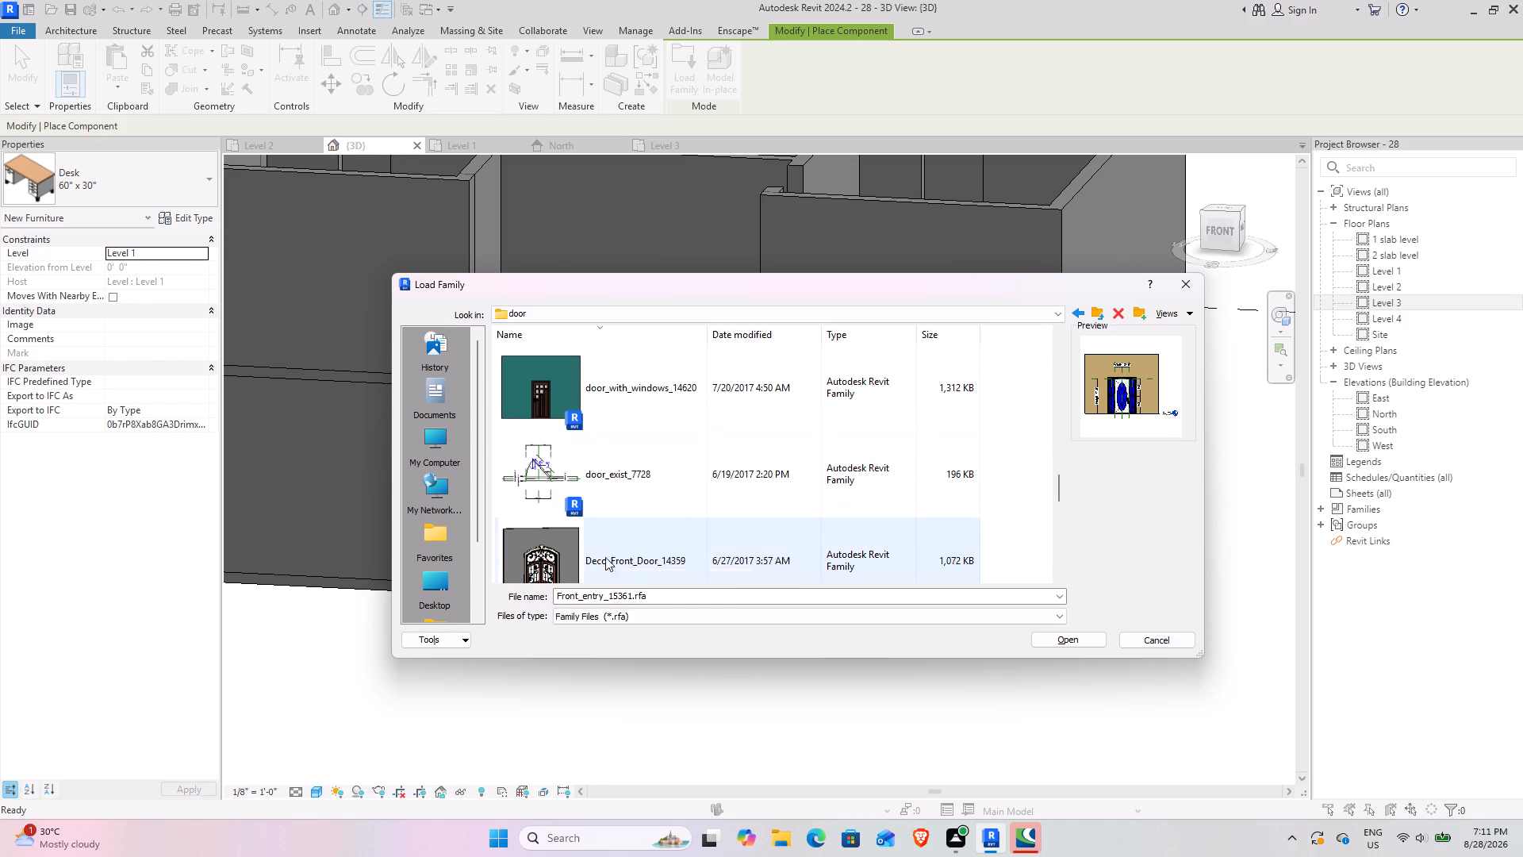
{"action": "scroll", "coordinate": [608, 535], "scroll_direction": "down", "scroll_amount": 1}
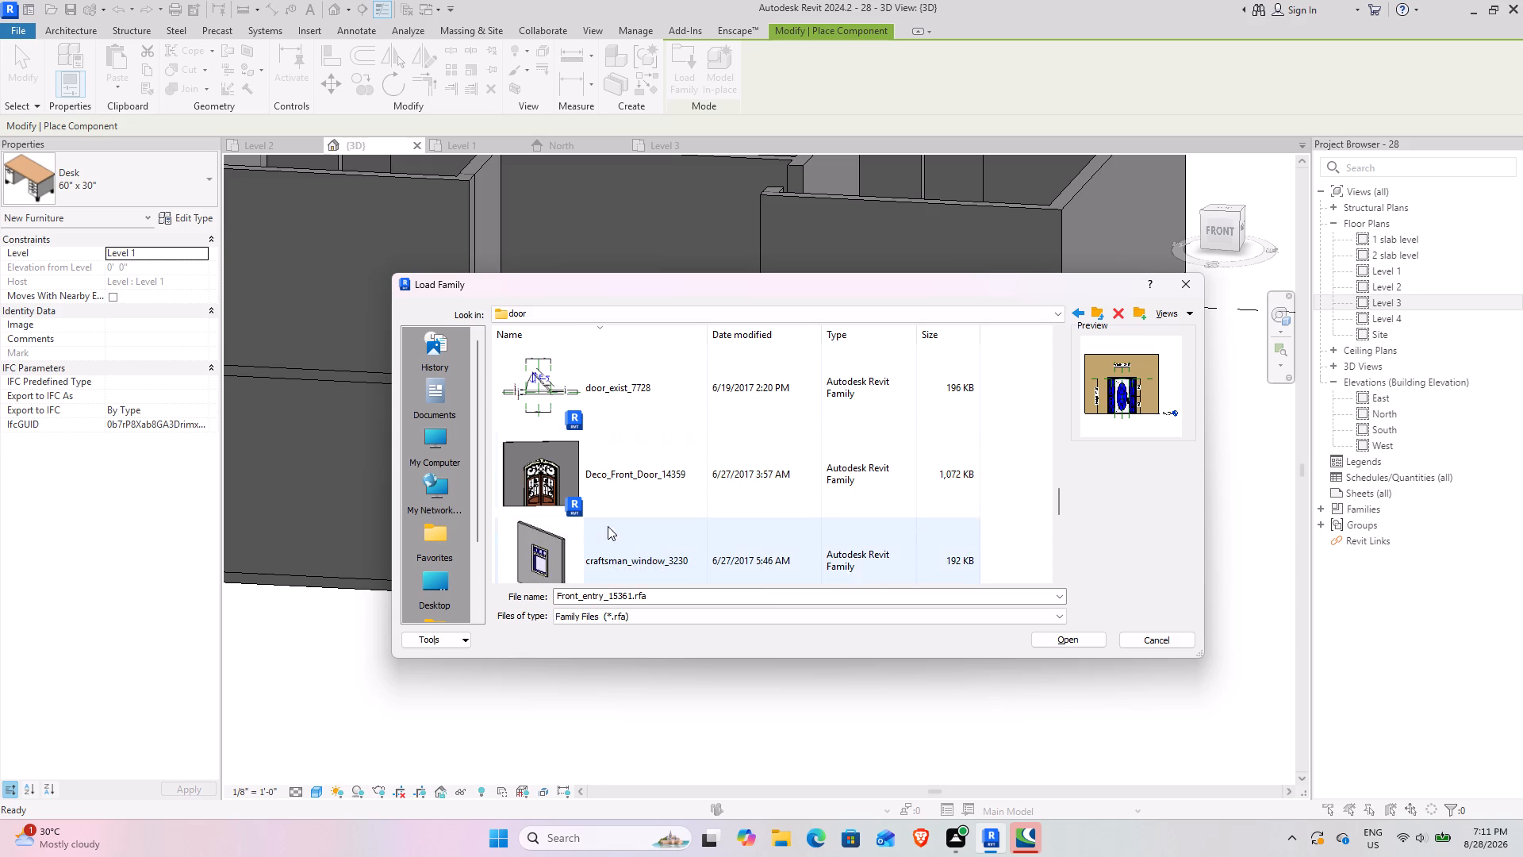
{"action": "left_click", "coordinate": [639, 487]}
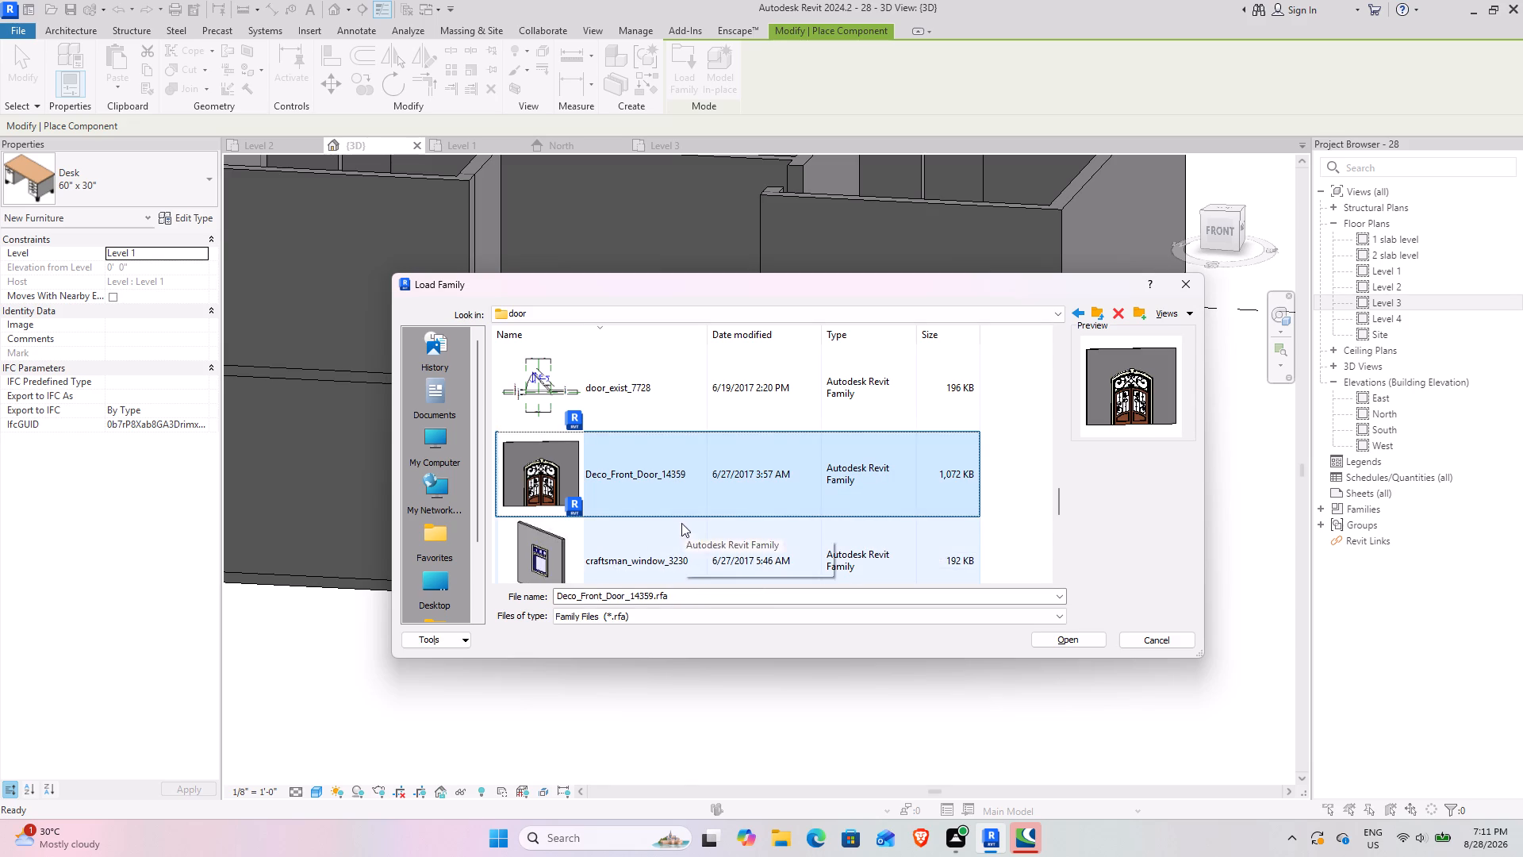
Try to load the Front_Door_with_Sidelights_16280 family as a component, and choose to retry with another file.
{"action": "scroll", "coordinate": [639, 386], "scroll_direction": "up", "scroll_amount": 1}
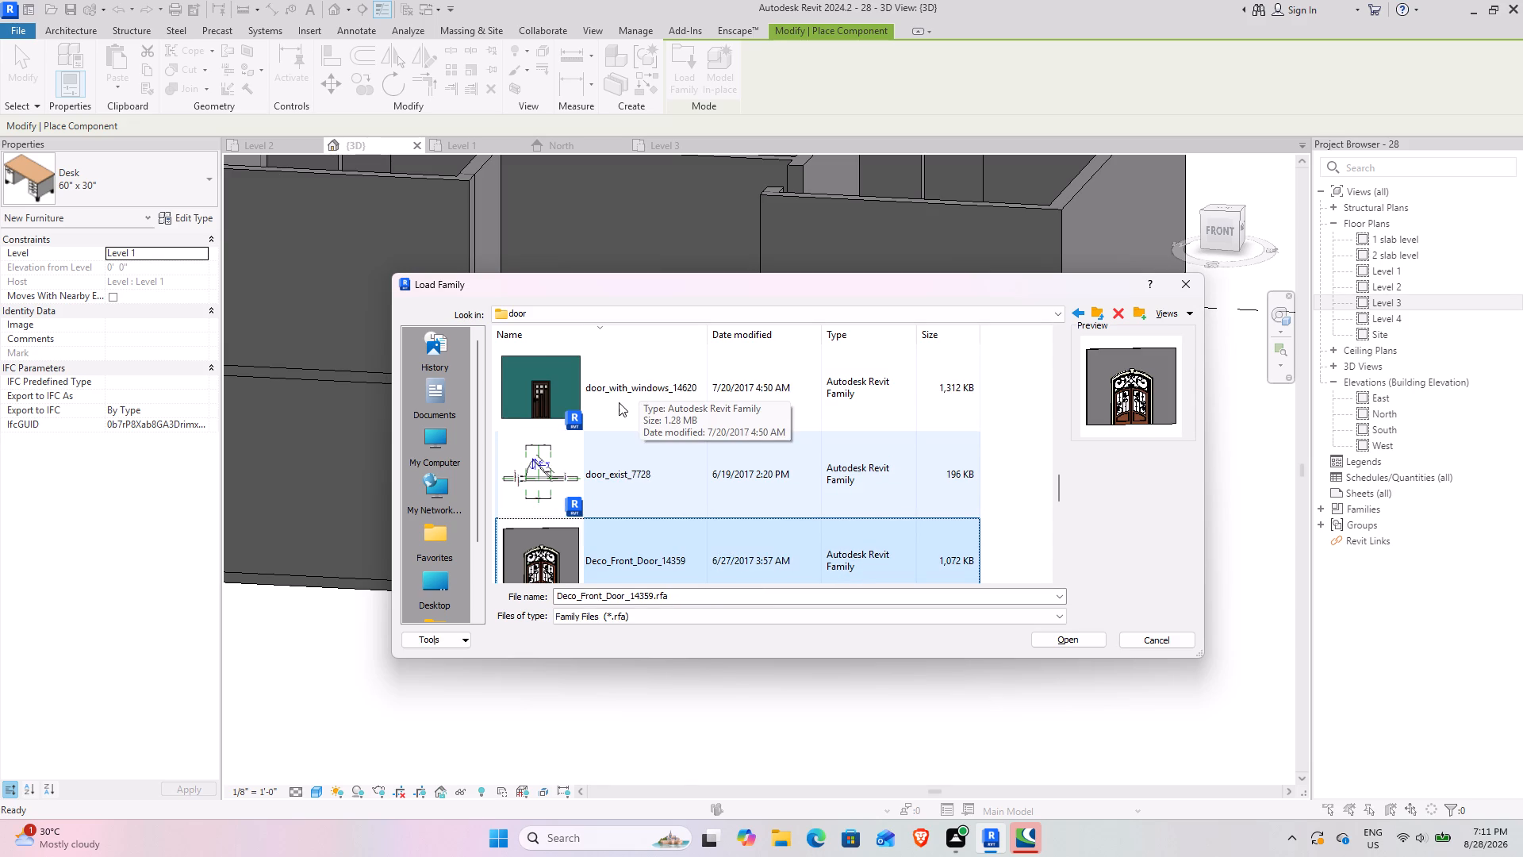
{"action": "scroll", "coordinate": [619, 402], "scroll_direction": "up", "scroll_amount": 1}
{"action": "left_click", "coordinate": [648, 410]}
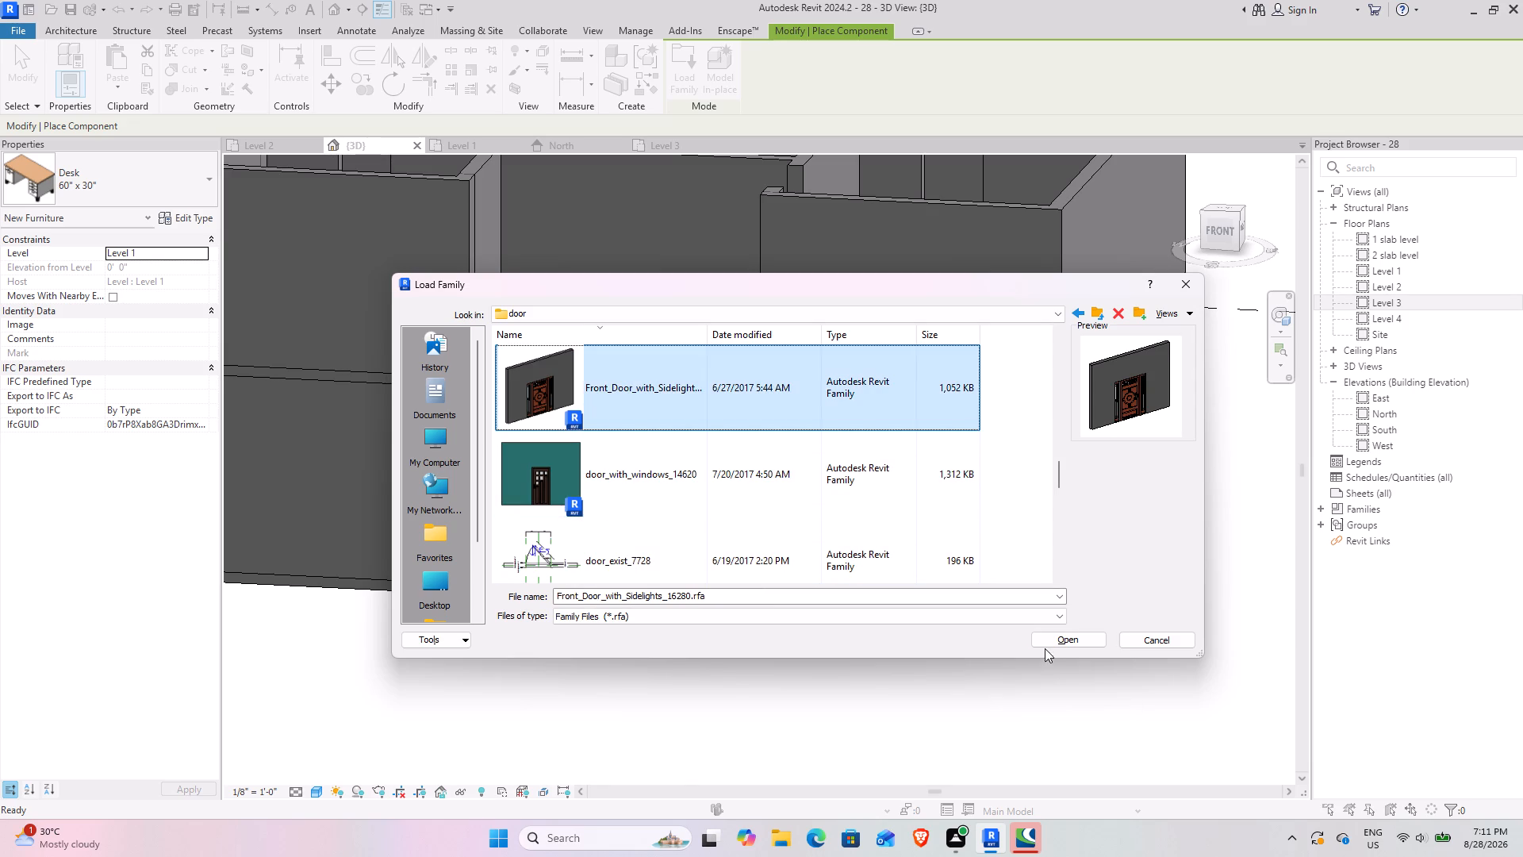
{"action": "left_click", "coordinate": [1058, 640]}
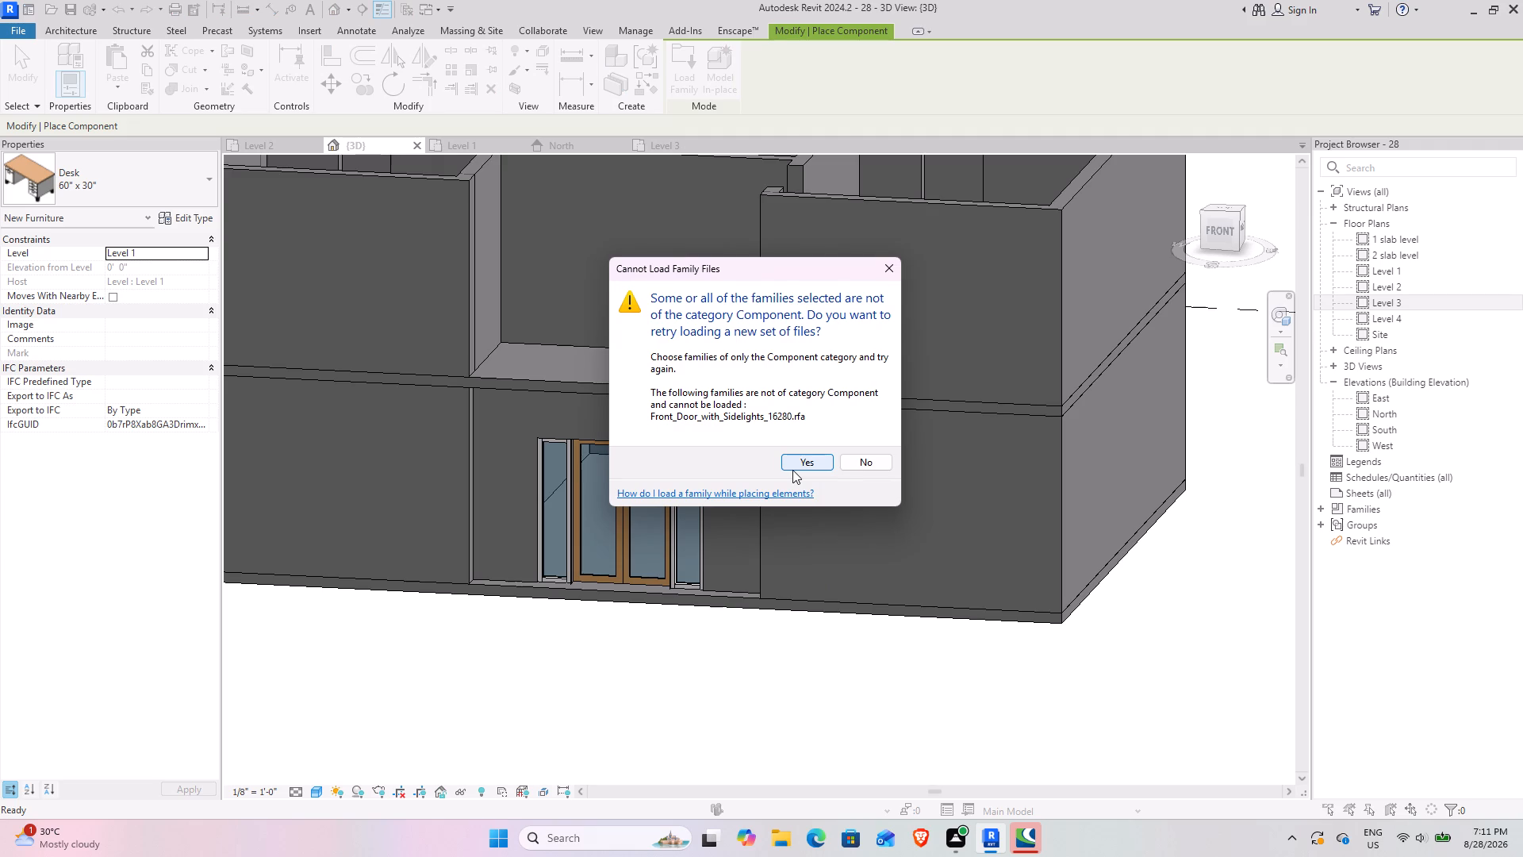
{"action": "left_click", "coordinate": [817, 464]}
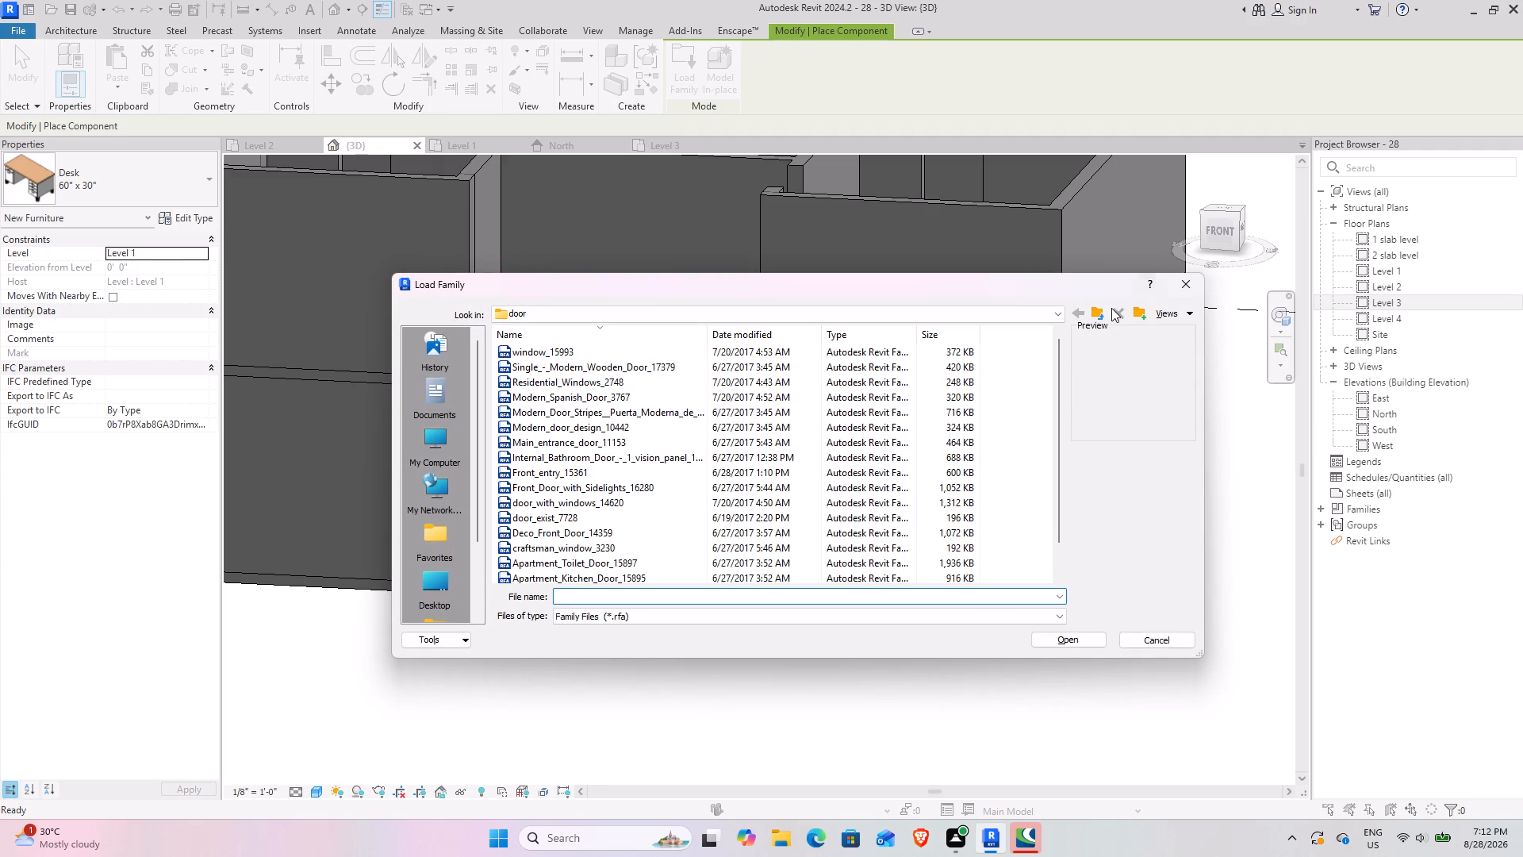
Abandon the component load and load the Front_Door_with_Sidelights_16280 family for door placement from the door folder.
{"action": "left_click", "coordinate": [1151, 632]}
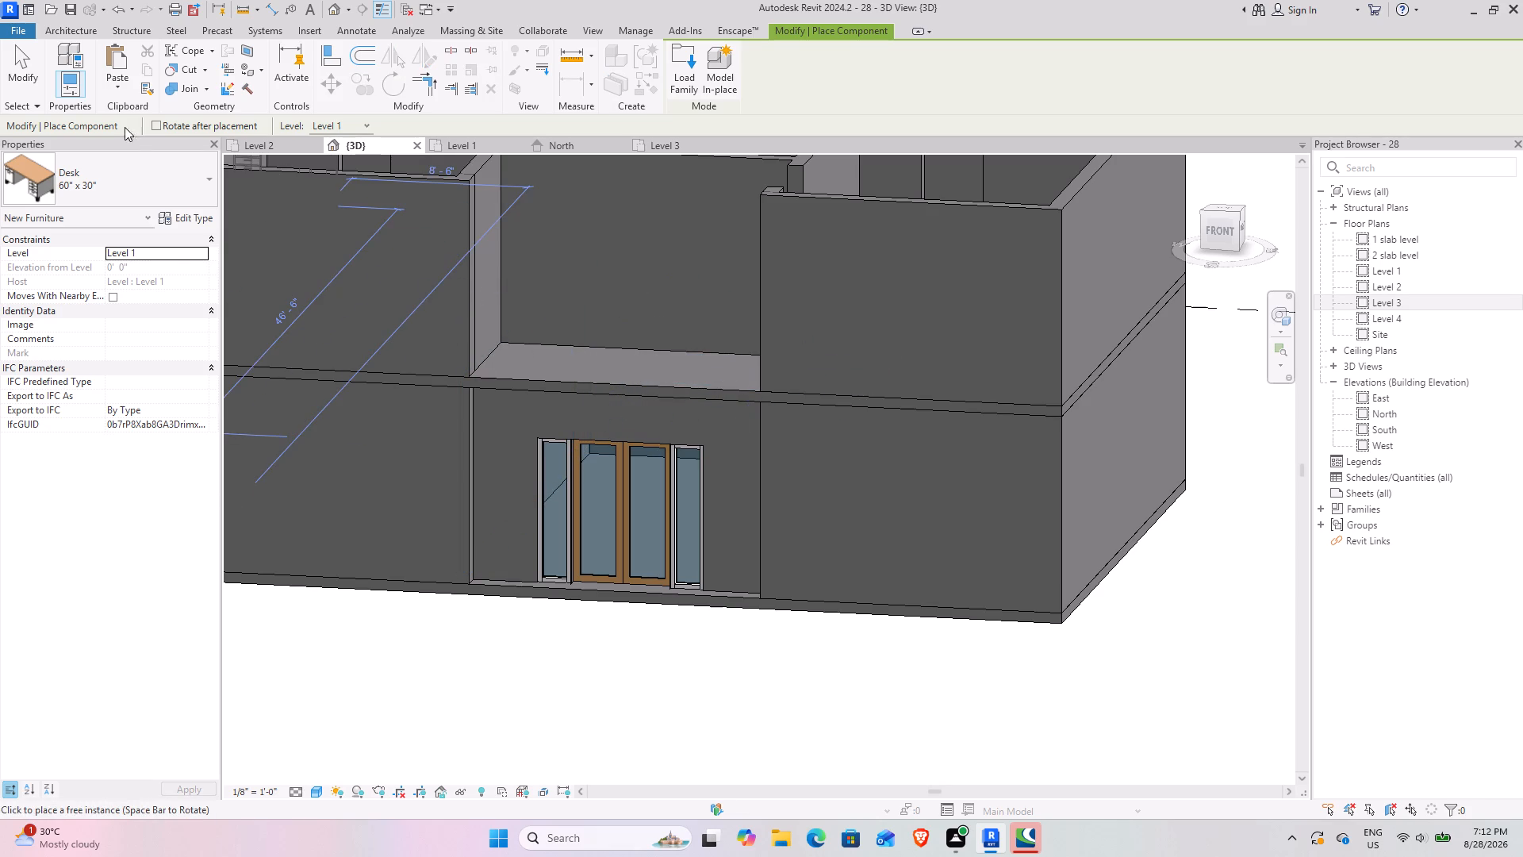
{"action": "left_click", "coordinate": [76, 38]}
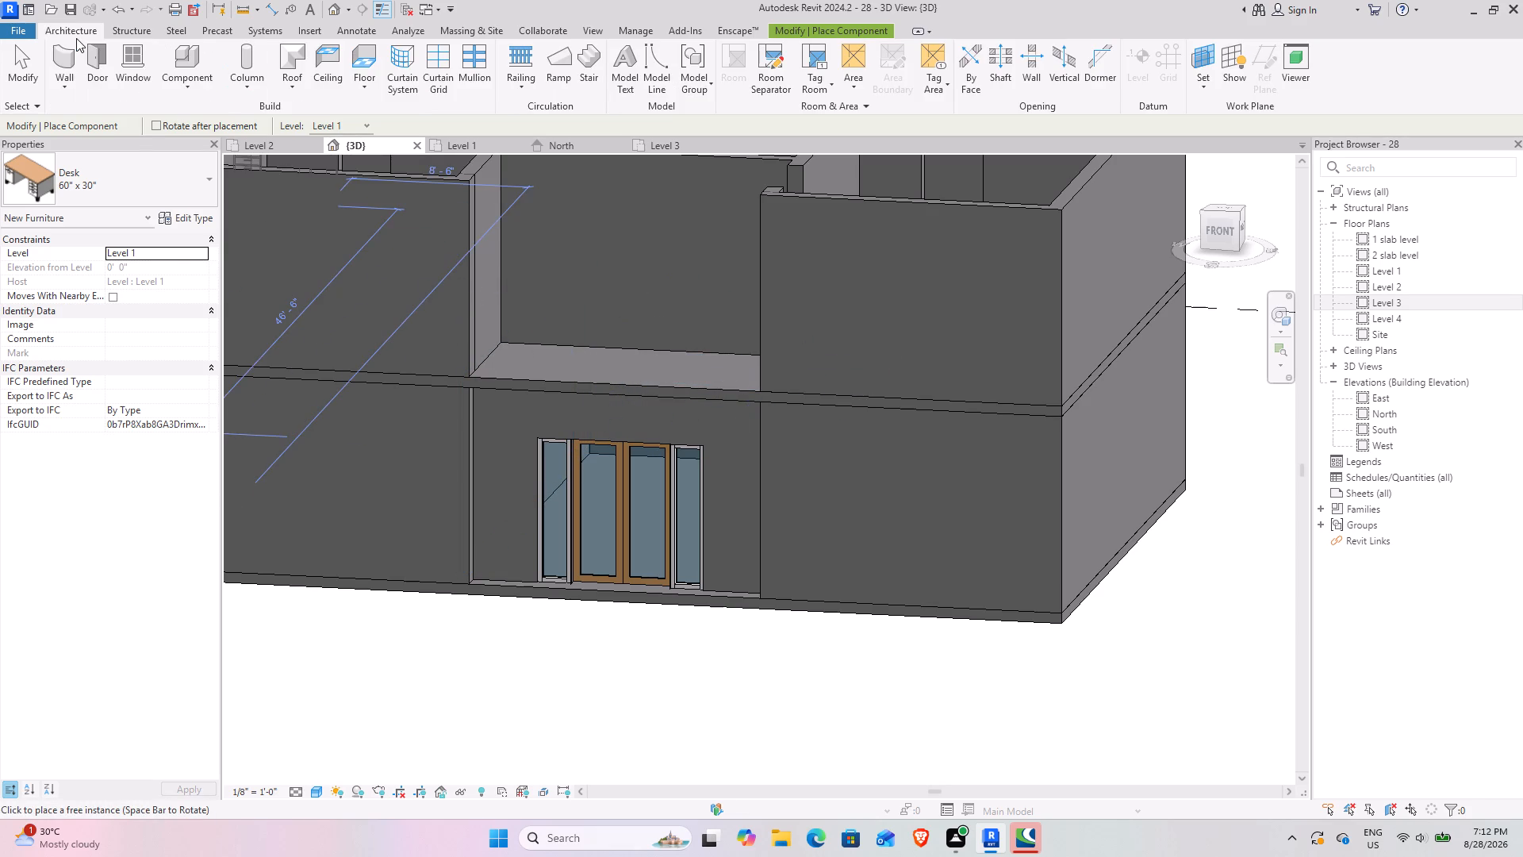
{"action": "left_click", "coordinate": [90, 64]}
{"action": "left_click", "coordinate": [689, 57]}
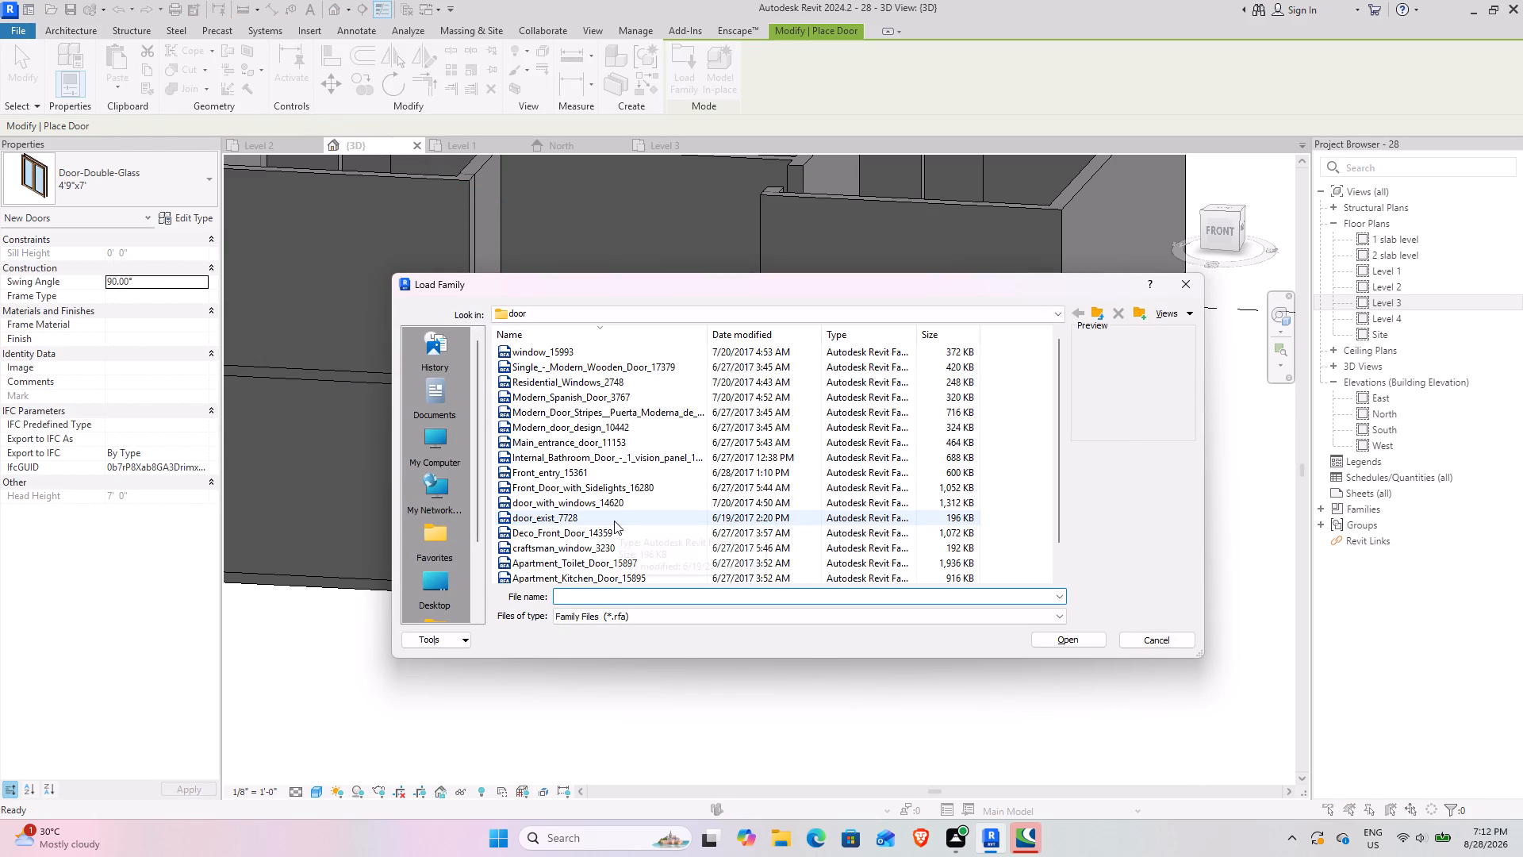
{"action": "scroll", "coordinate": [614, 521], "scroll_direction": "up", "scroll_amount": 15, "text": "ctrl"}
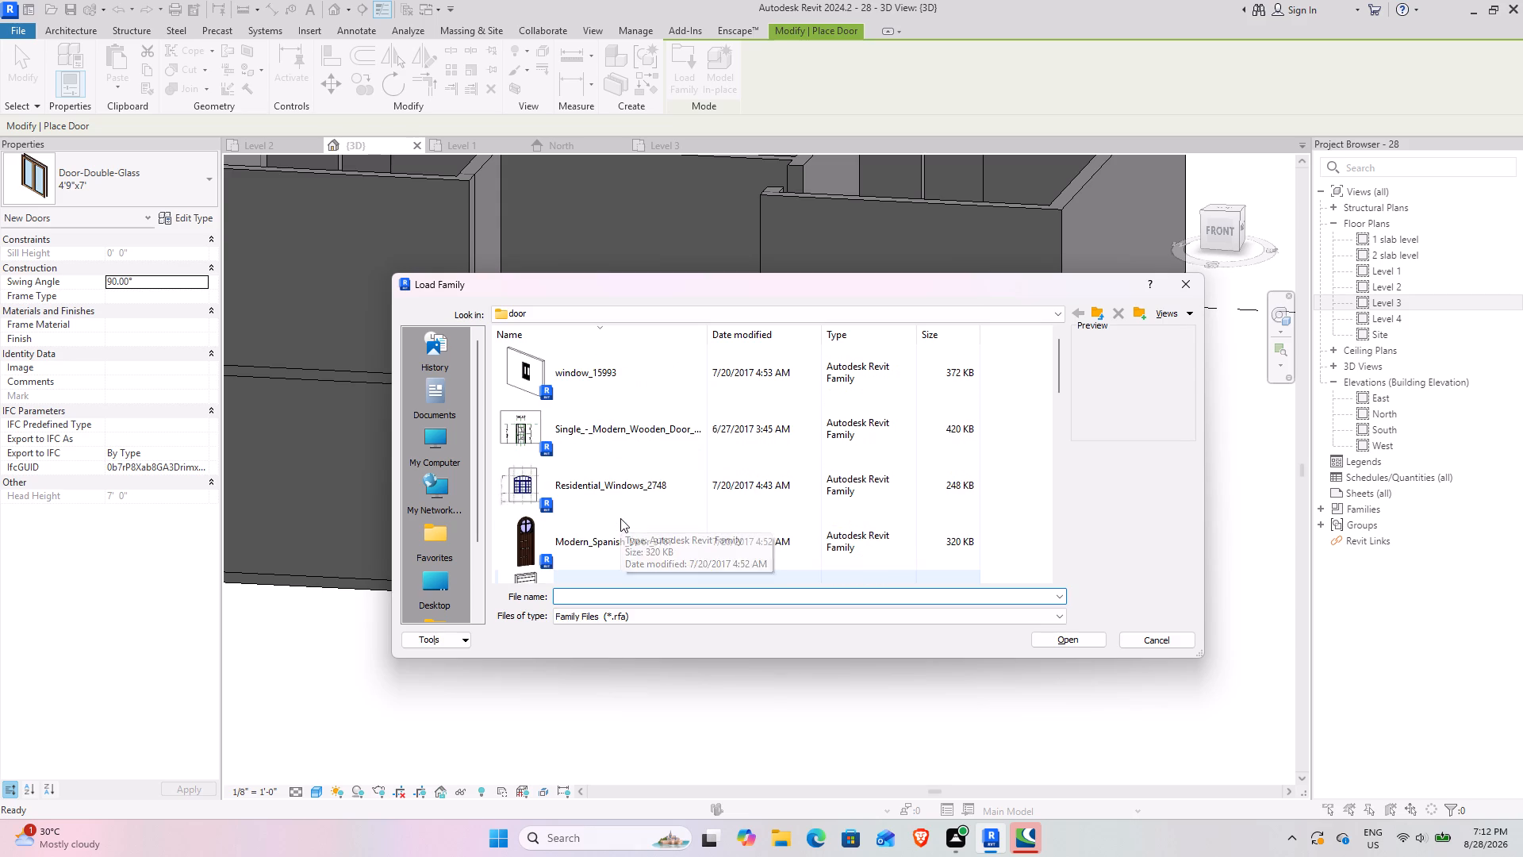
{"action": "scroll", "coordinate": [620, 518], "scroll_direction": "down", "scroll_amount": 4}
{"action": "left_click", "coordinate": [640, 432]}
{"action": "left_click", "coordinate": [1070, 644]}
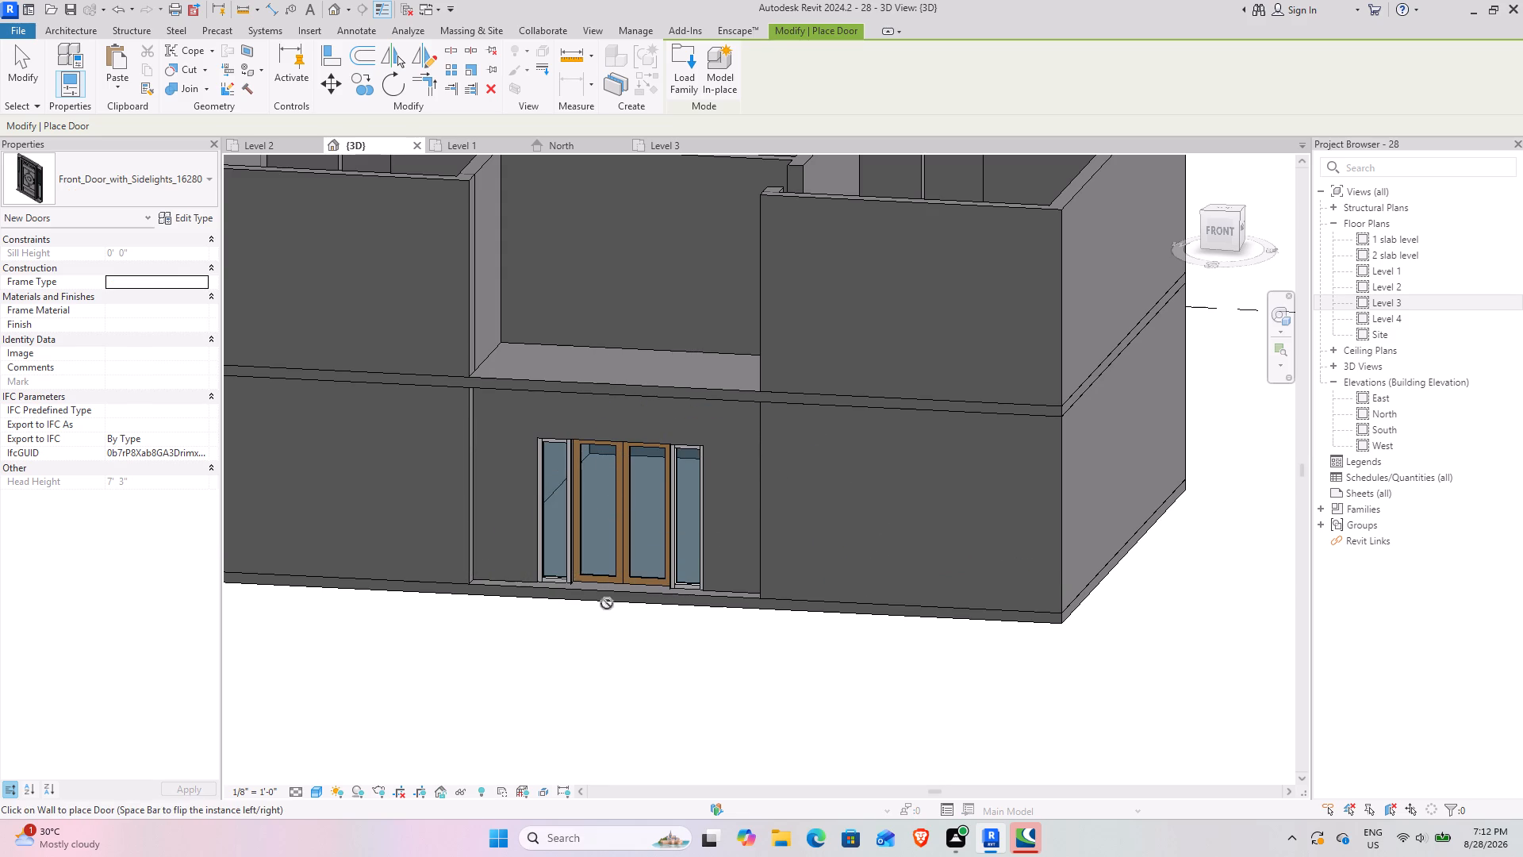
Place the Front_Door_with_Sidelights_16280 door midway along the dining room's front wall, its centre about 6'-10 1/2" from each wall end.
{"action": "left_click", "coordinate": [911, 590]}
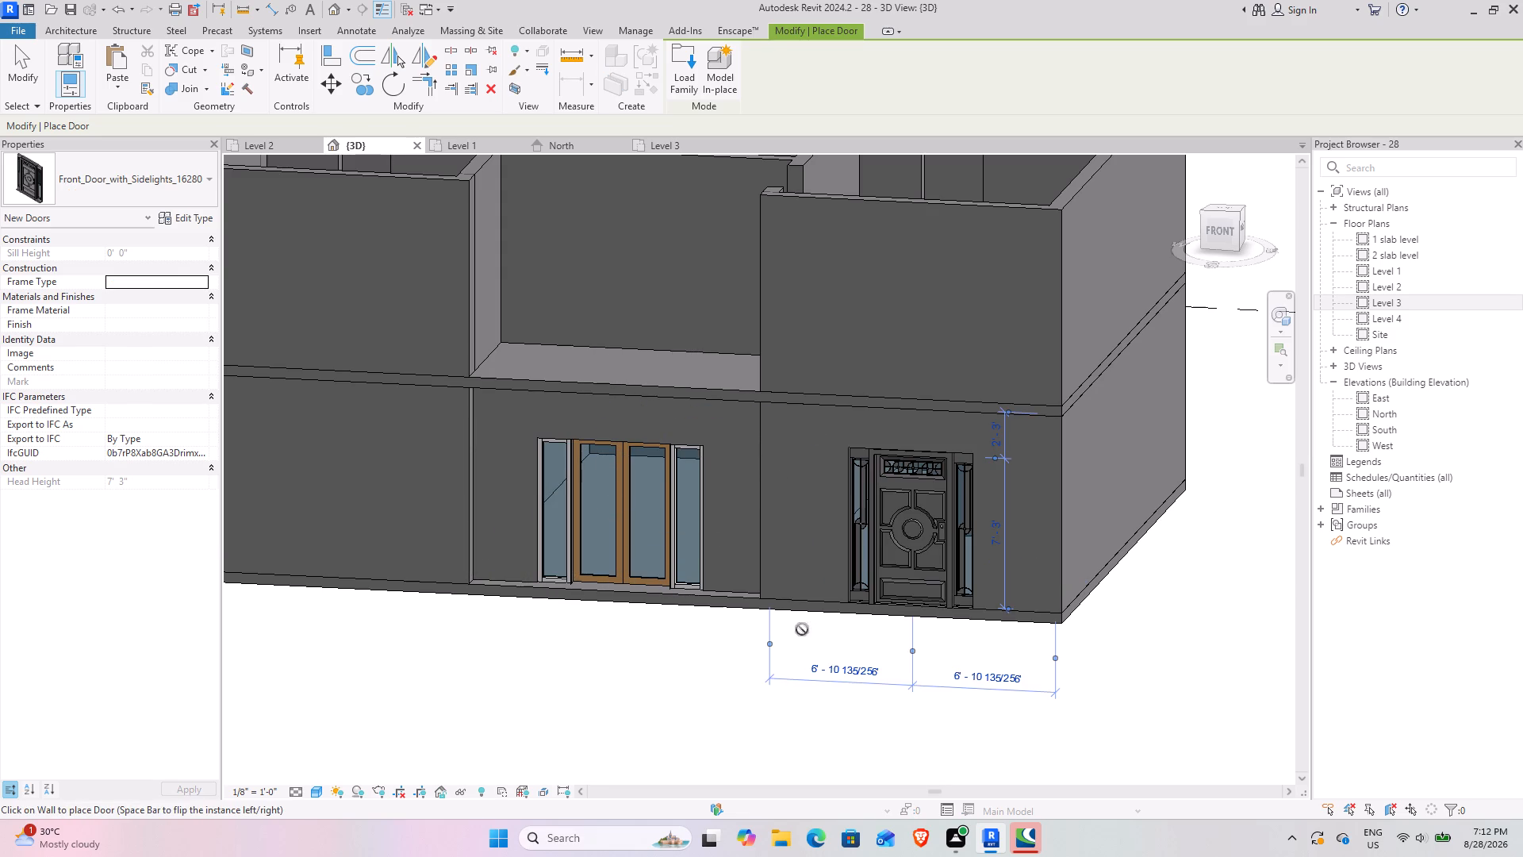
{"action": "scroll", "coordinate": [956, 552], "scroll_direction": "up", "scroll_amount": 7}
{"action": "middle_click_drag", "start_coordinate": [845, 655], "coordinate": [896, 605], "text": "ctrl"}
{"action": "middle_click_drag", "start_coordinate": [850, 609], "coordinate": [866, 526], "text": "shift"}
{"action": "scroll", "coordinate": [851, 534], "scroll_direction": "down", "scroll_amount": 2}
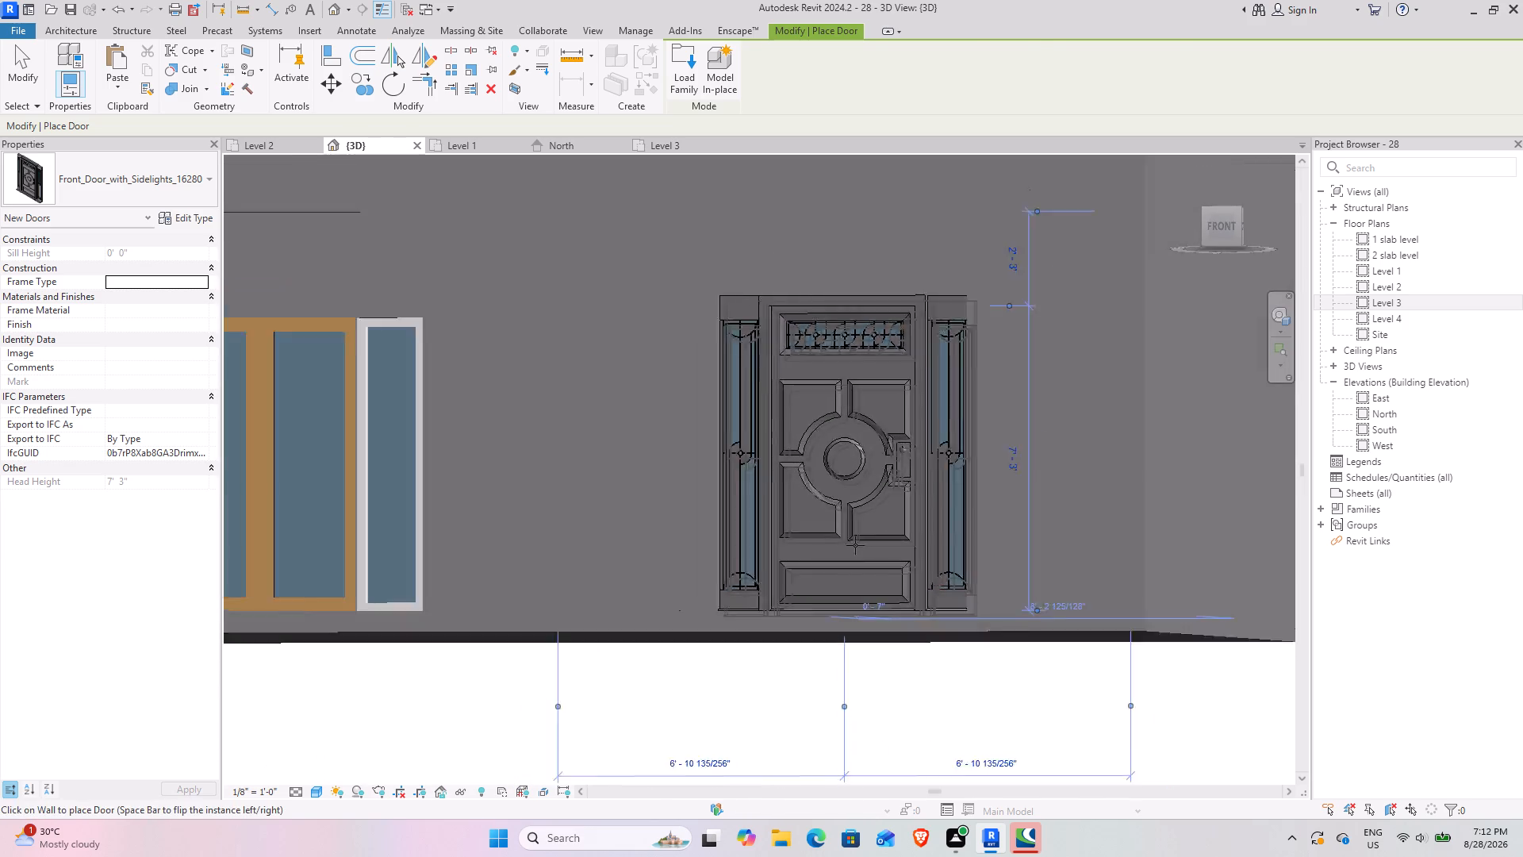
{"action": "scroll", "coordinate": [855, 545], "scroll_direction": "down", "scroll_amount": 2}
{"action": "middle_click_drag", "start_coordinate": [800, 571], "coordinate": [794, 594], "text": "shift"}
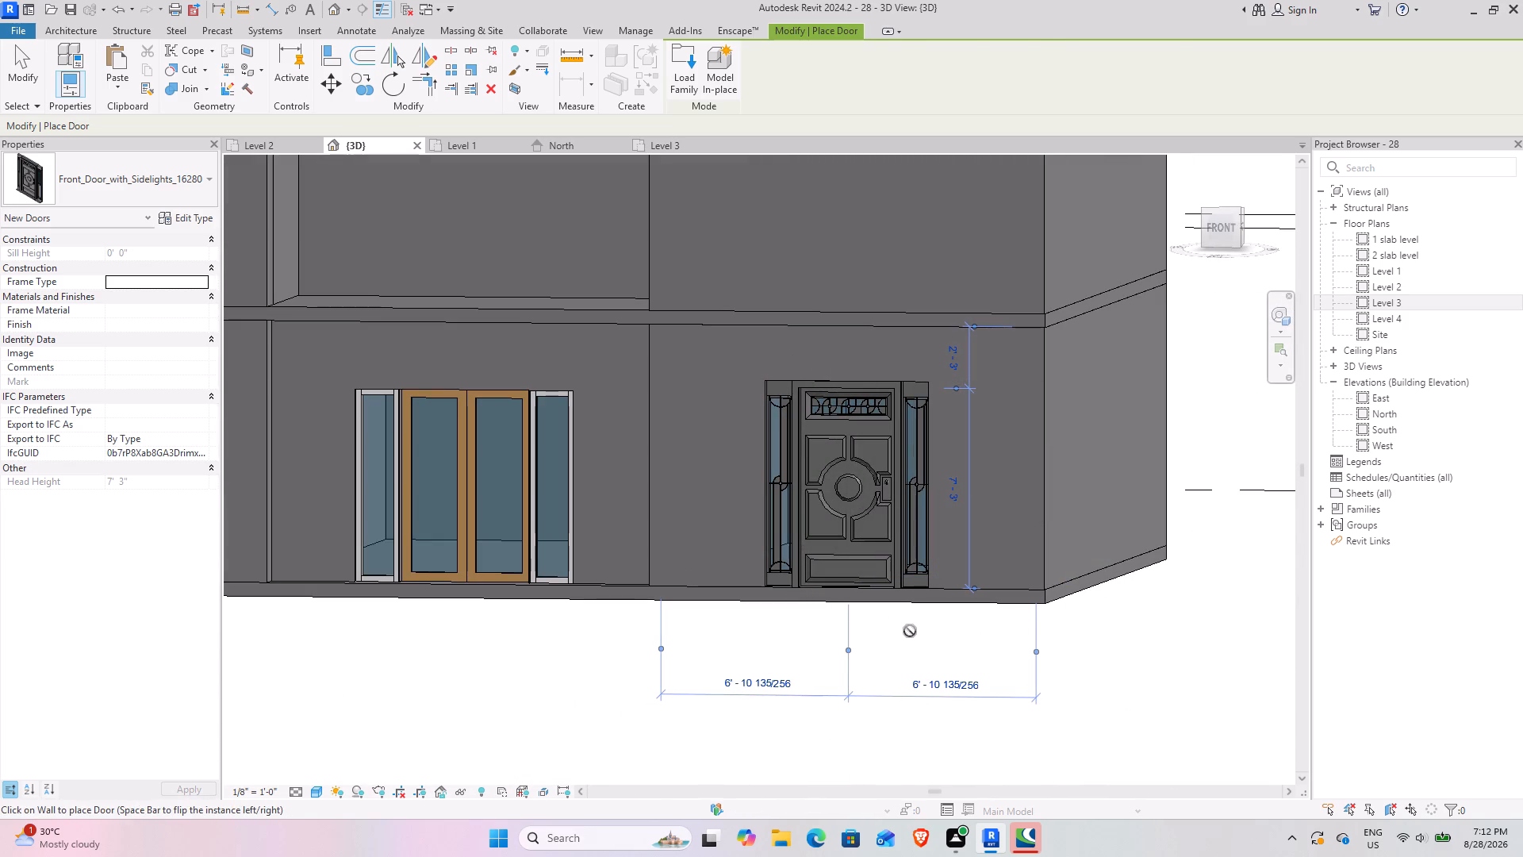
{"action": "key", "text": "Escape"}
{"action": "key", "text": "Escape"}
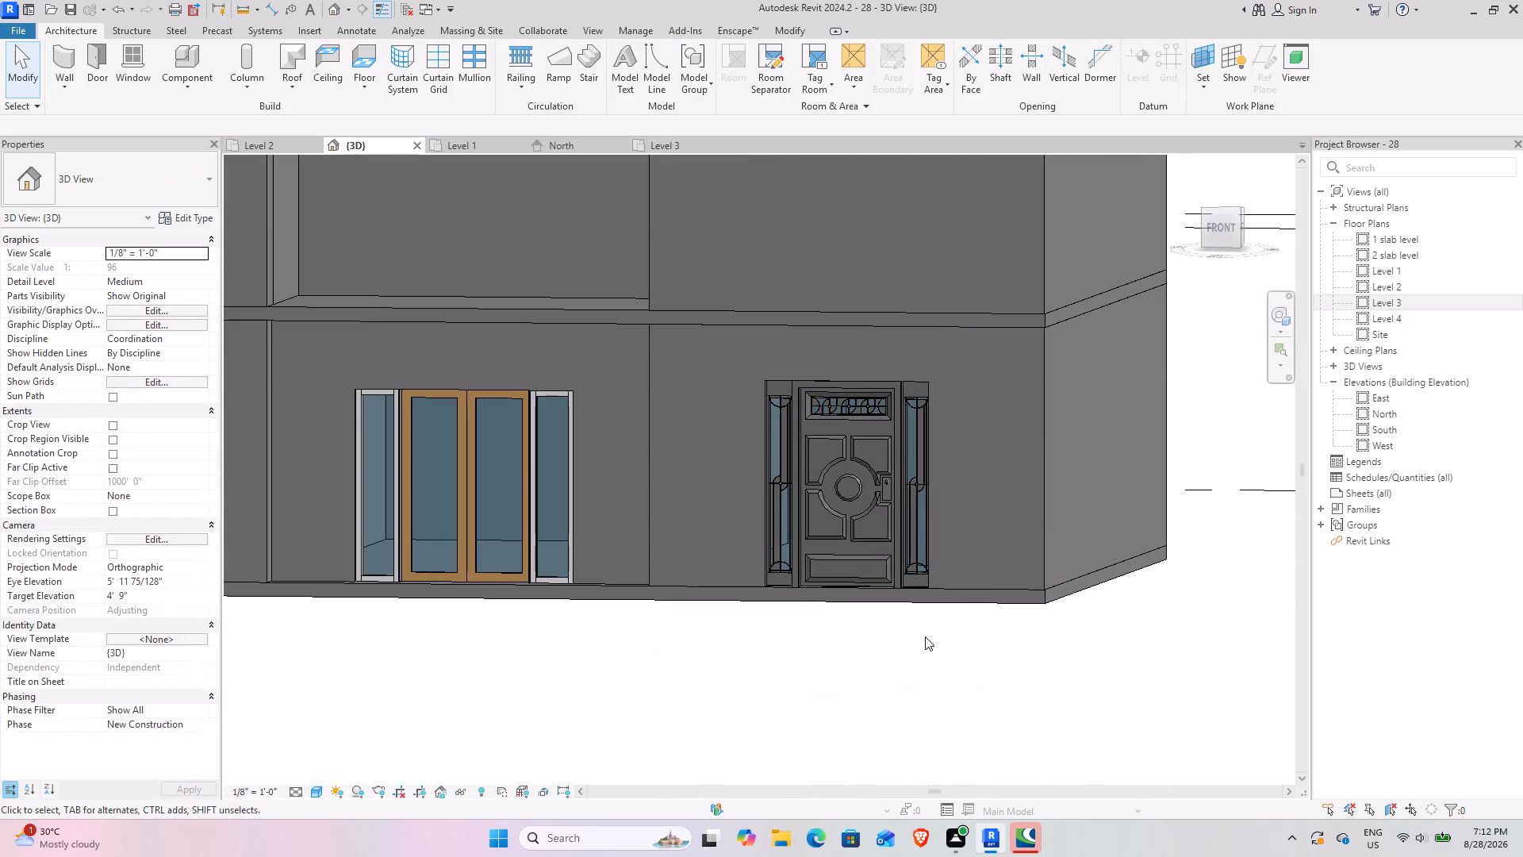
{"action": "key", "text": "Escape"}
In the Level 1 plan, measure the width of the entrance opening across the double door and both sidelights.
{"action": "left_click", "coordinate": [493, 150]}
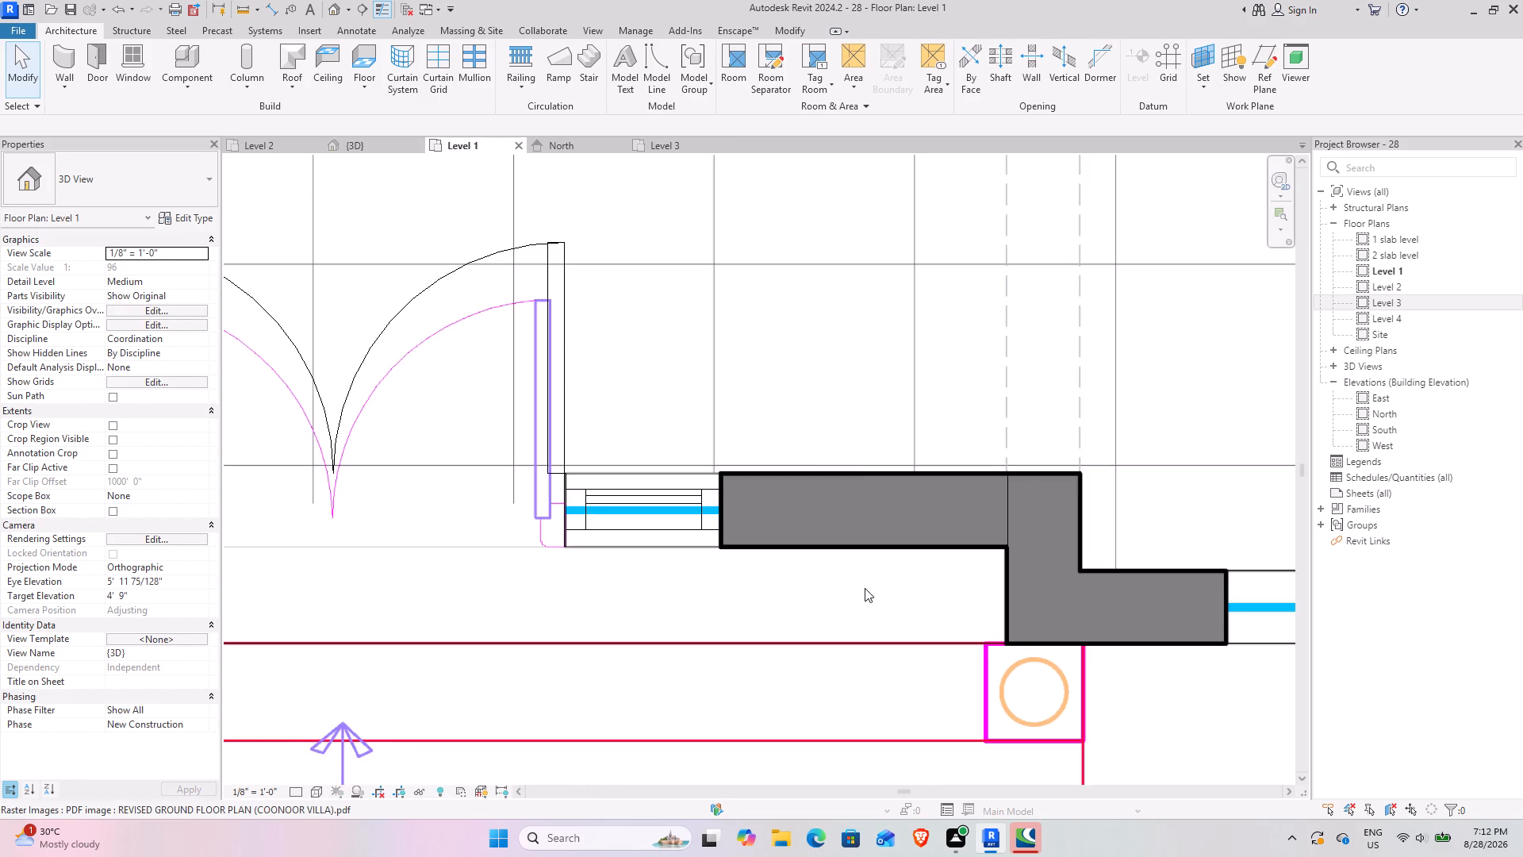
{"action": "scroll", "coordinate": [867, 594], "scroll_direction": "down", "scroll_amount": 9}
{"action": "left_click", "coordinate": [1087, 612]}
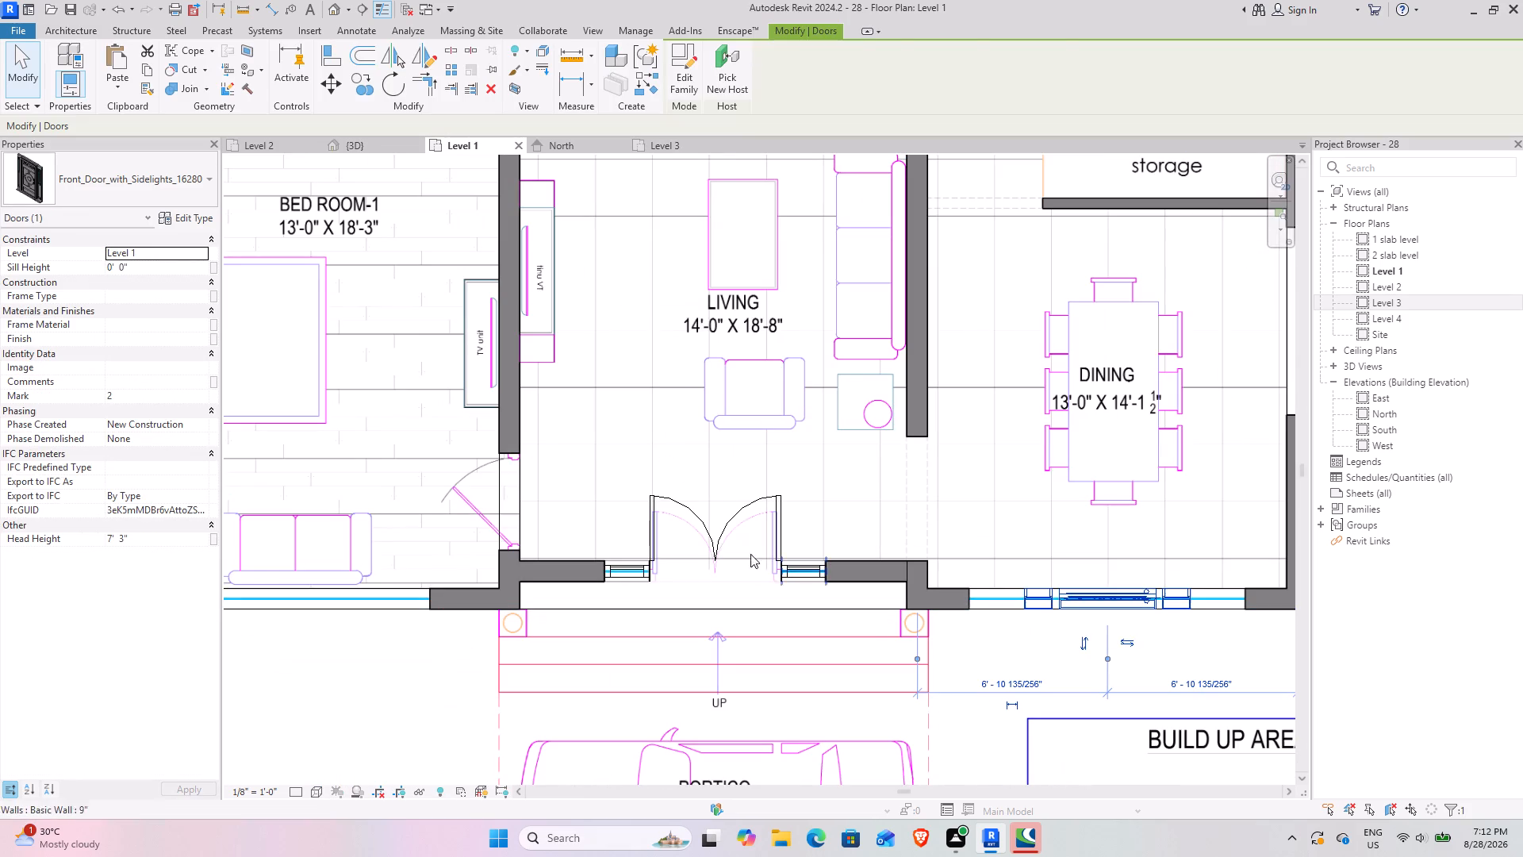
{"action": "key", "text": "Escape"}
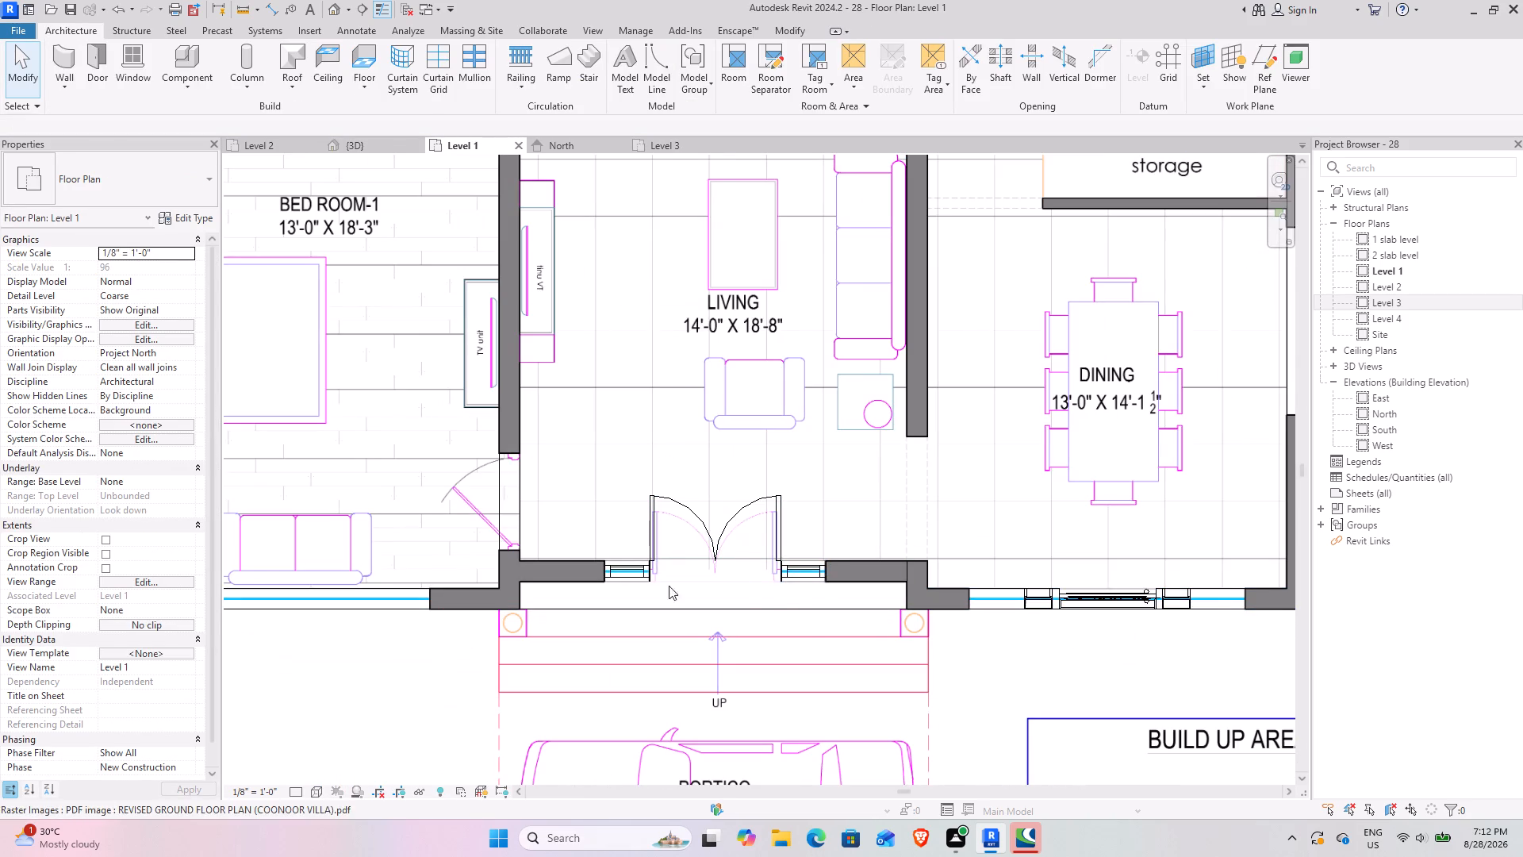
{"action": "scroll", "coordinate": [658, 581], "scroll_direction": "up", "scroll_amount": 11}
{"action": "middle_click_drag", "start_coordinate": [638, 597], "coordinate": [487, 594]}
{"action": "scroll", "coordinate": [484, 589], "scroll_direction": "down", "scroll_amount": 4}
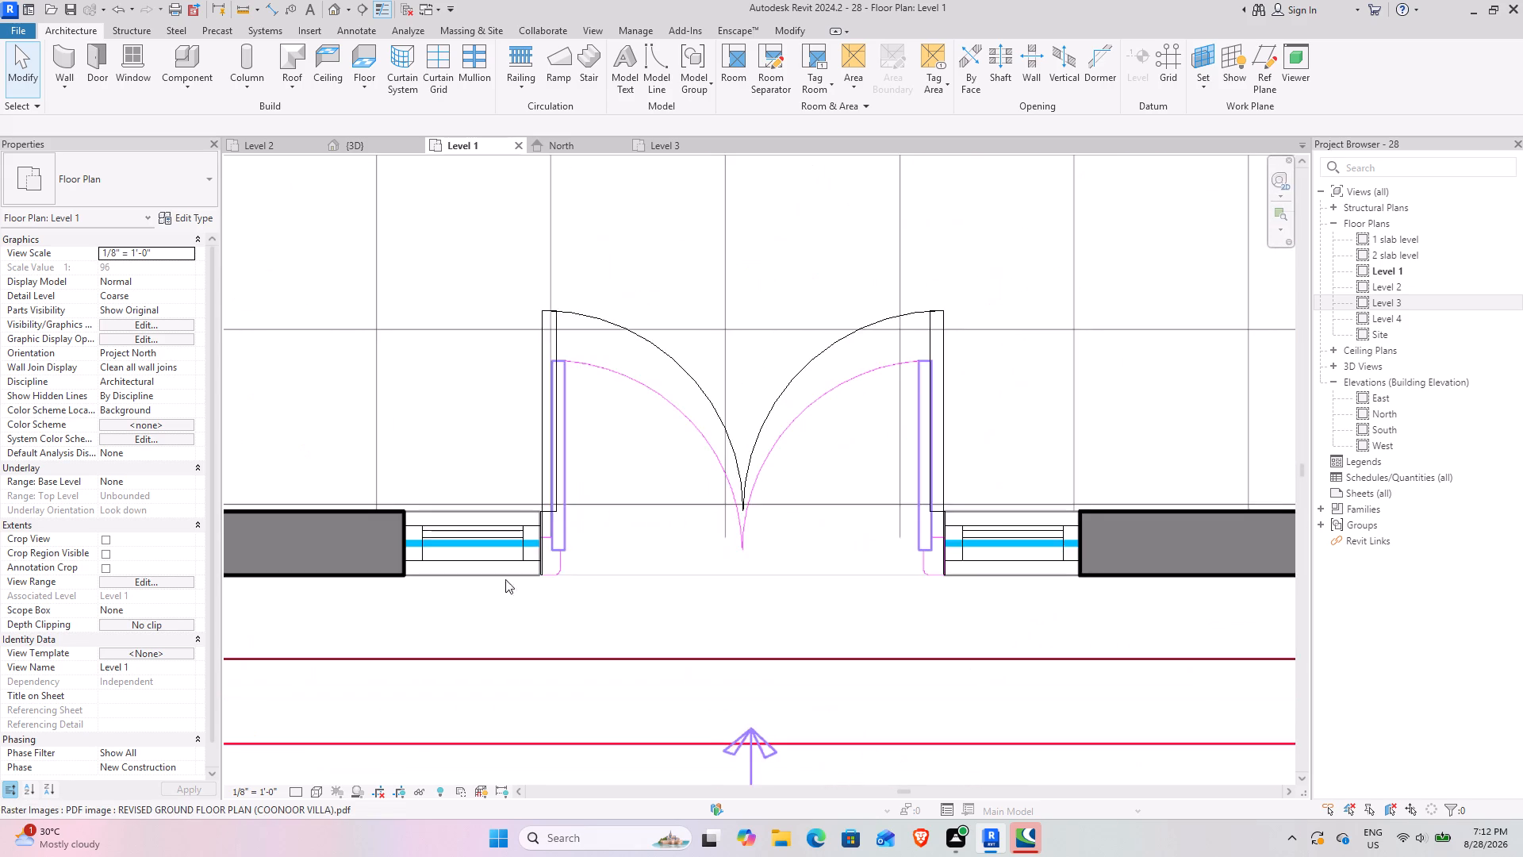
{"action": "type", "text": "mb"}
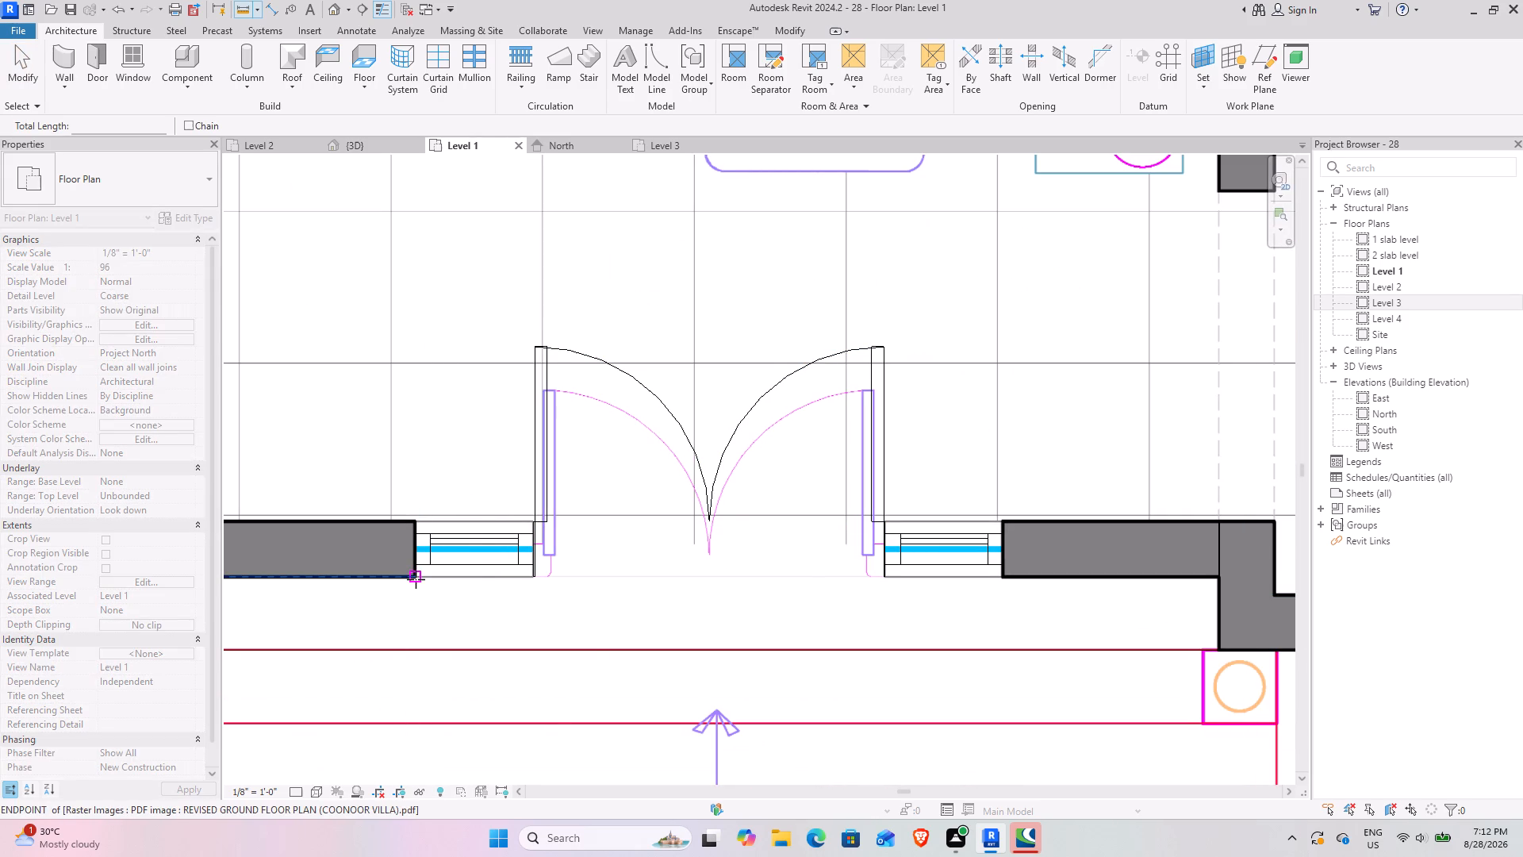
{"action": "left_click", "coordinate": [416, 579]}
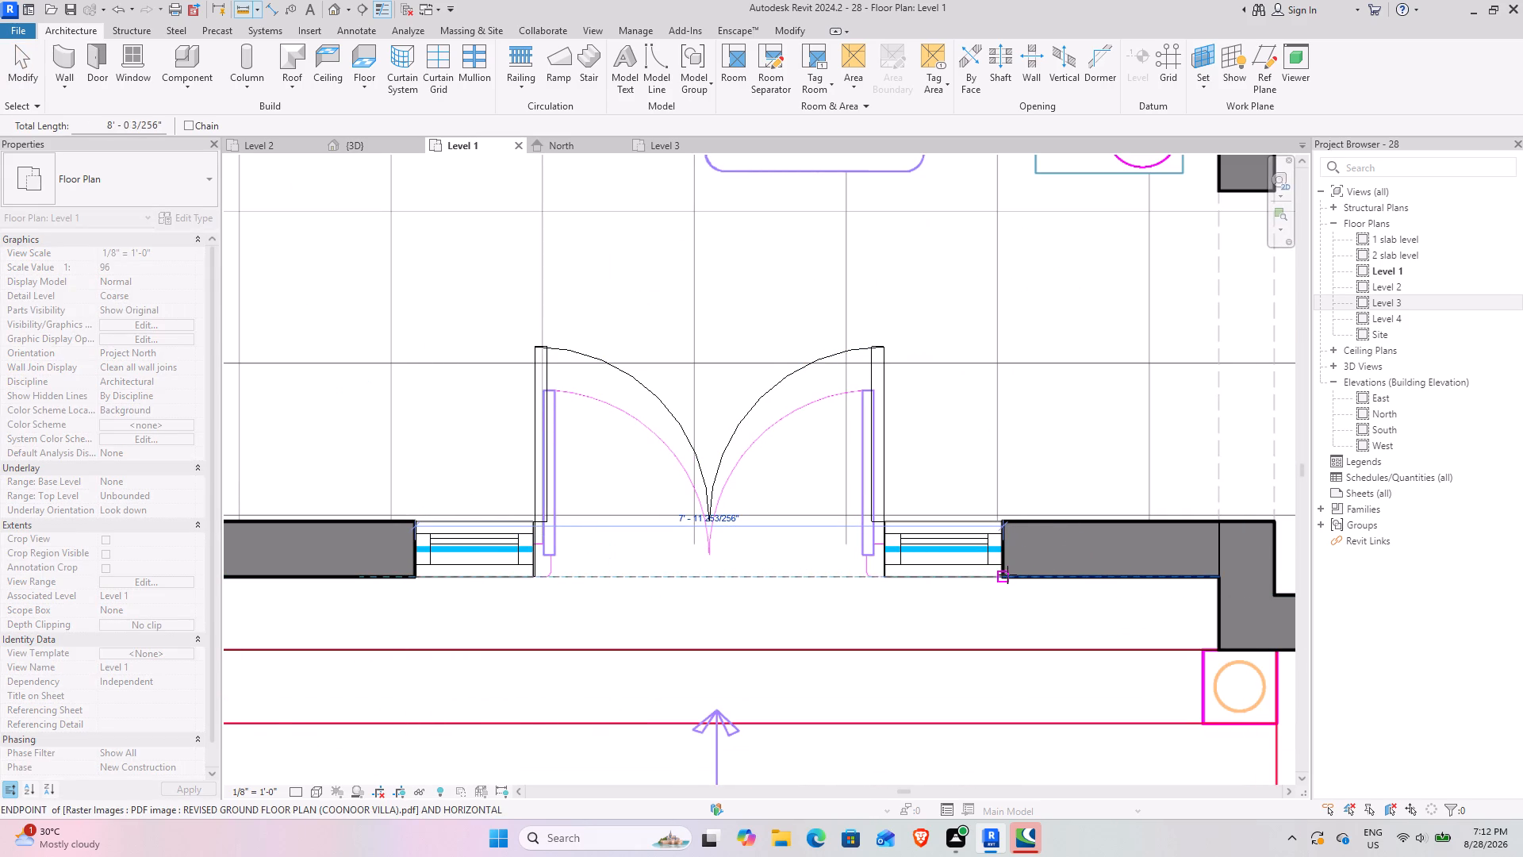
{"action": "key", "text": "Escape"}
Measure the overall width of the newly placed door with sidelights in the dining room's front wall.
{"action": "scroll", "coordinate": [1183, 640], "scroll_direction": "down", "scroll_amount": 5}
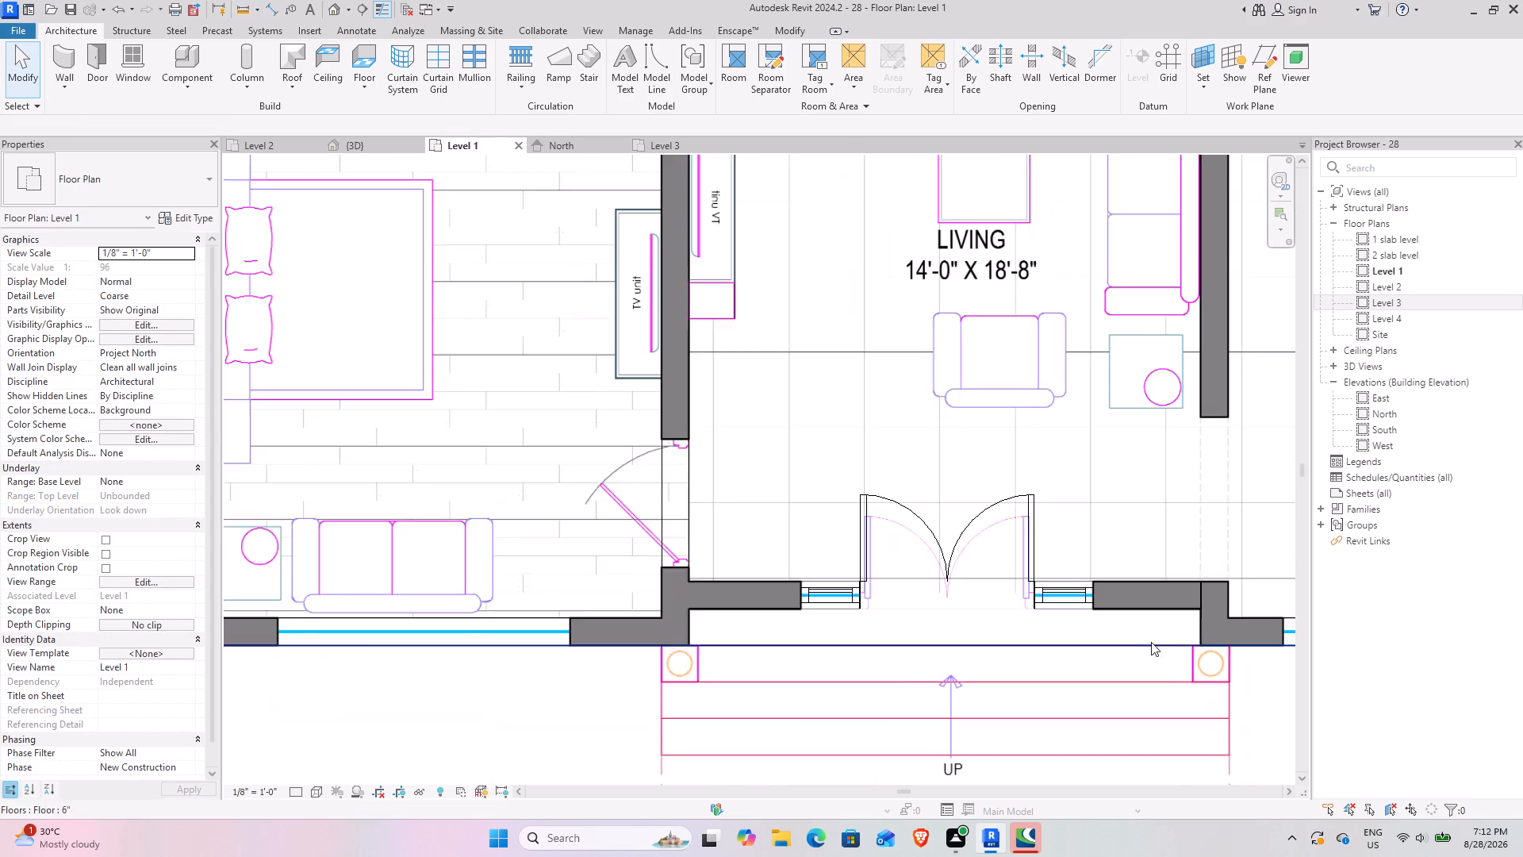
{"action": "middle_click_drag", "start_coordinate": [1132, 640], "coordinate": [724, 575]}
{"action": "middle_click_drag", "start_coordinate": [916, 615], "coordinate": [785, 598]}
{"action": "scroll", "coordinate": [778, 587], "scroll_direction": "up", "scroll_amount": 3}
{"action": "middle_click_drag", "start_coordinate": [978, 584], "coordinate": [755, 621]}
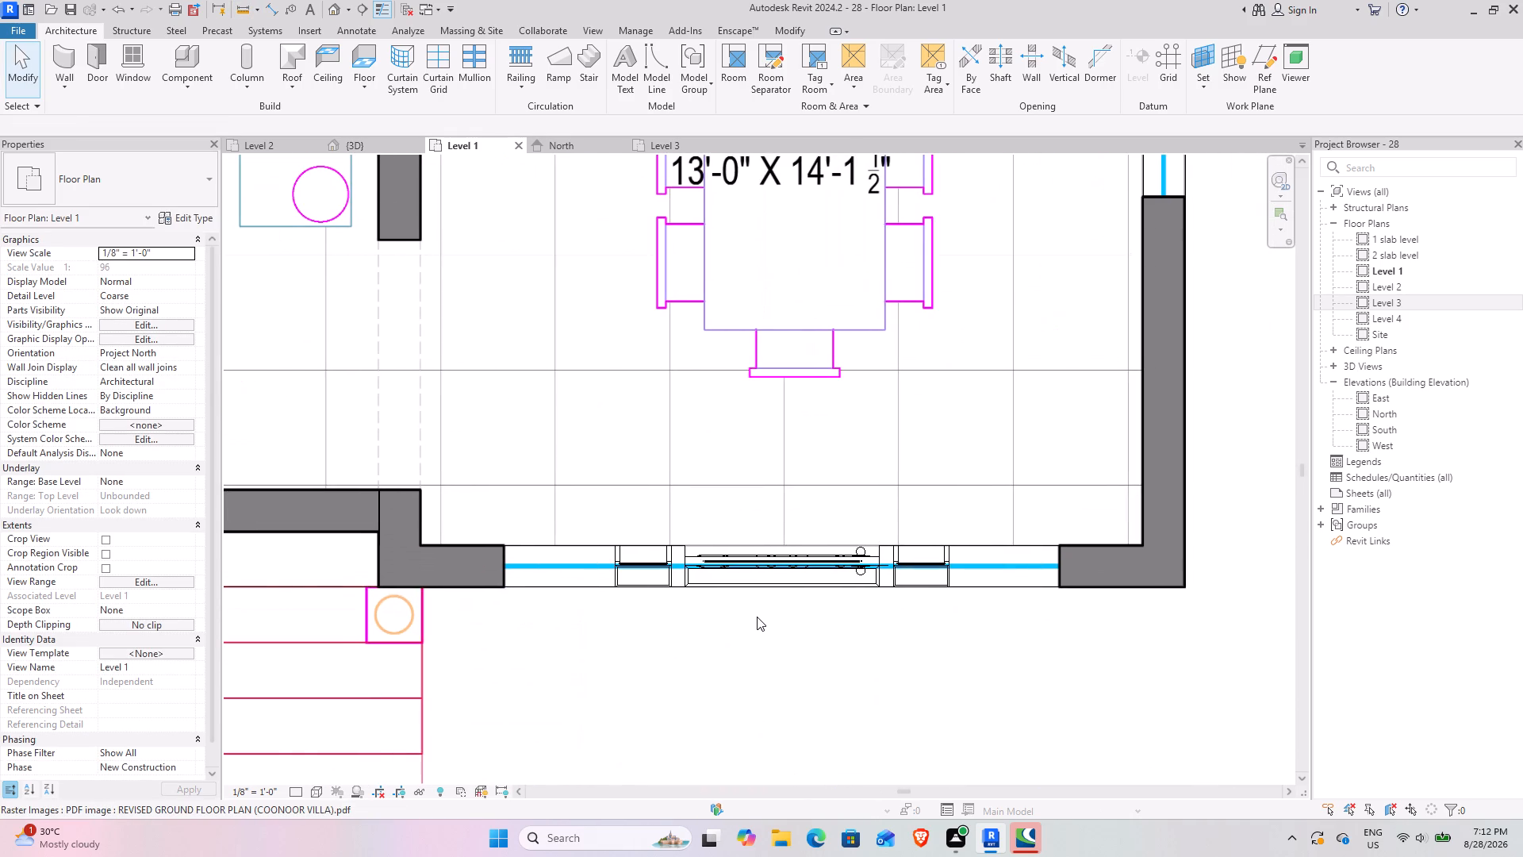
{"action": "key", "text": "m"}
{"action": "key", "text": "b"}
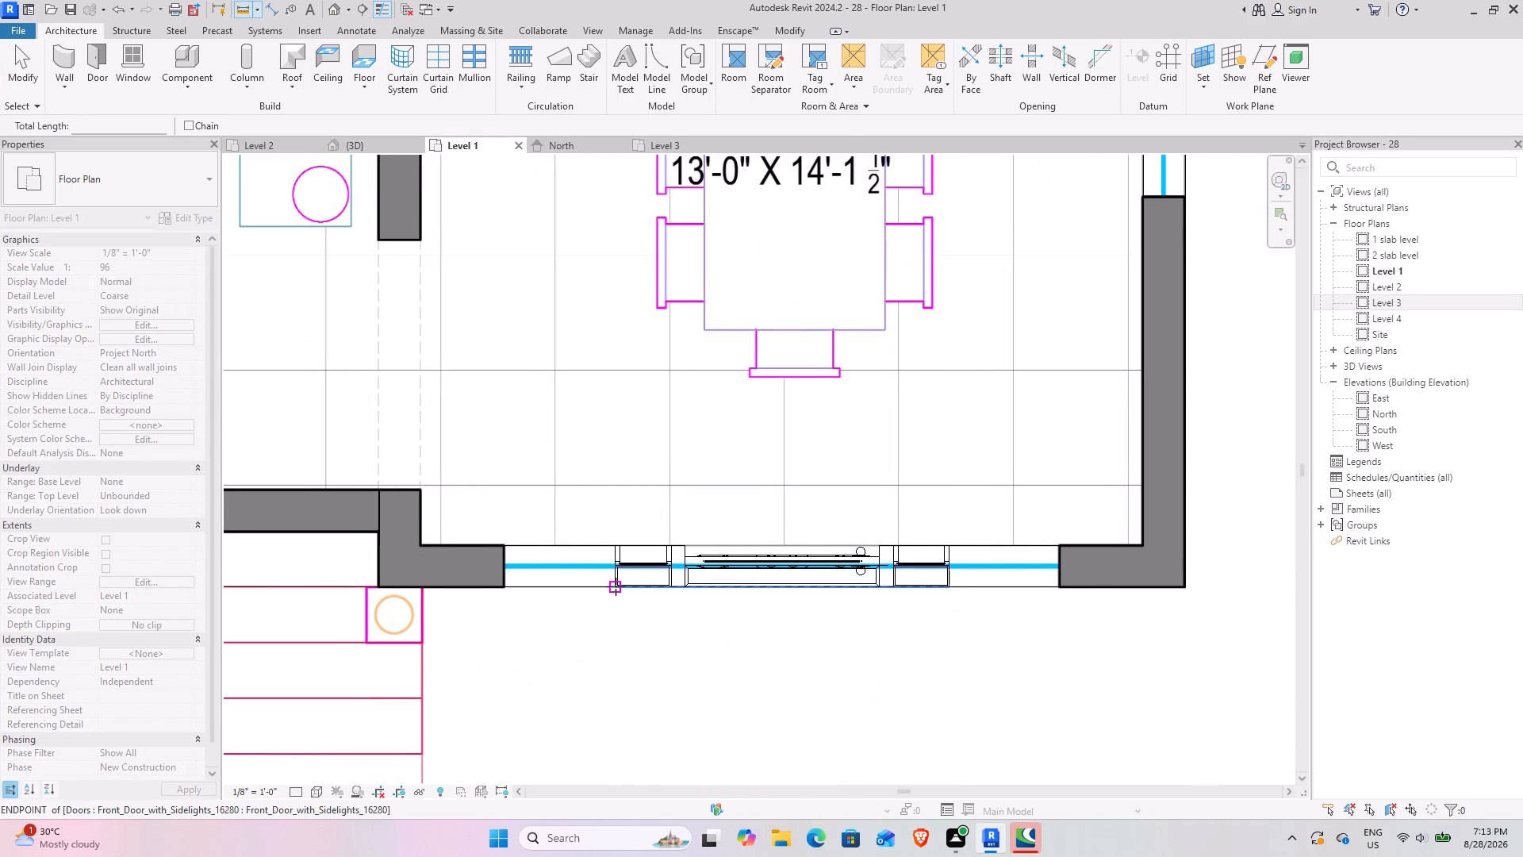
{"action": "scroll", "coordinate": [614, 584], "scroll_direction": "up", "scroll_amount": 4}
{"action": "left_click", "coordinate": [612, 593]}
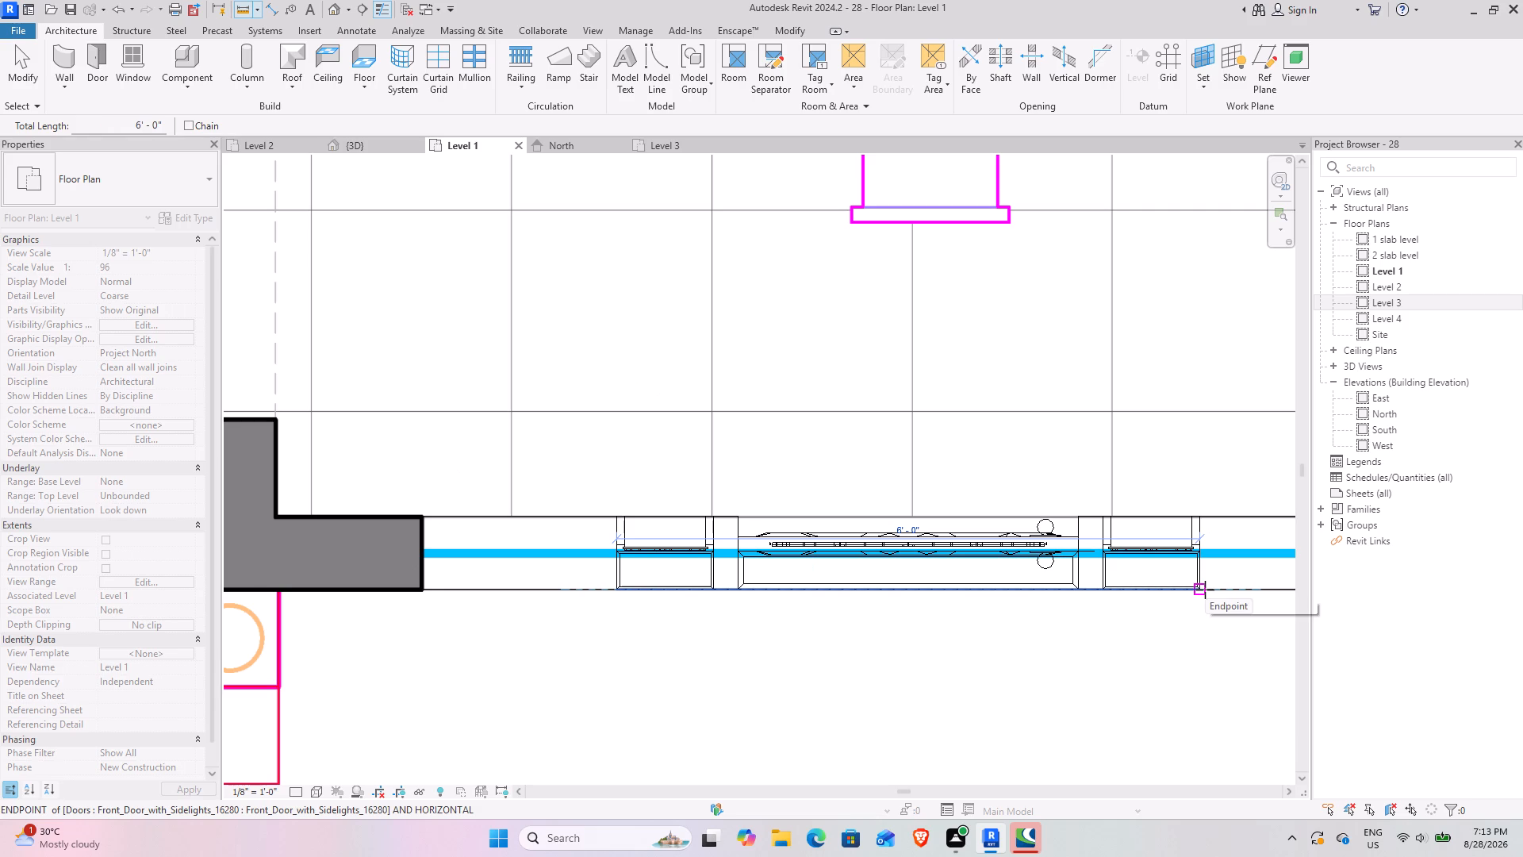
{"action": "key", "text": "Escape"}
{"action": "key", "text": "Escape"}
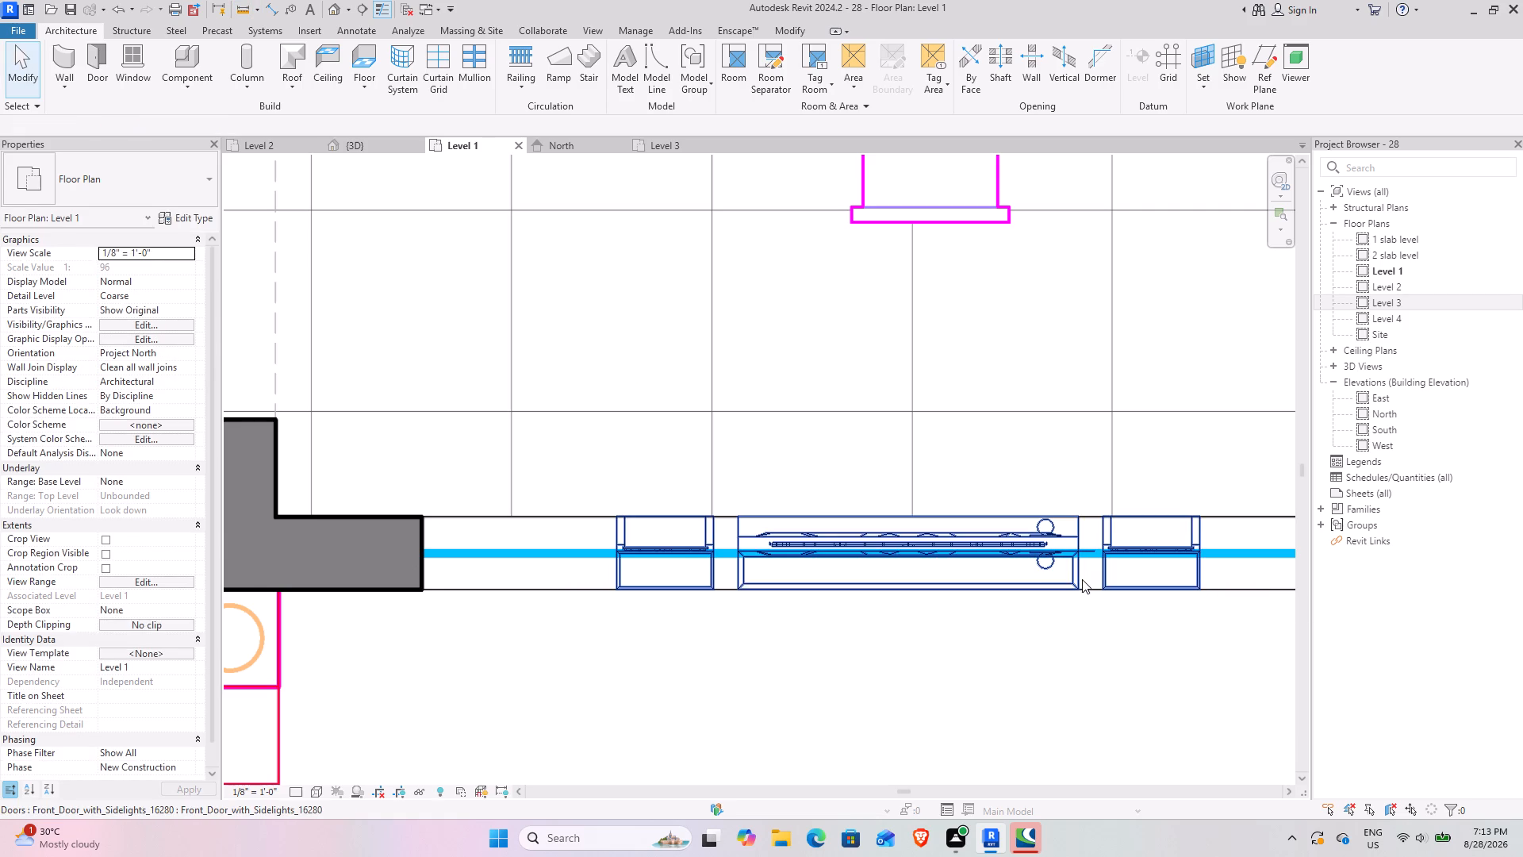
Open the placed Front_Door_with_Sidelights_16280 family for editing.
{"action": "left_click", "coordinate": [1082, 579]}
{"action": "left_click", "coordinate": [696, 79]}
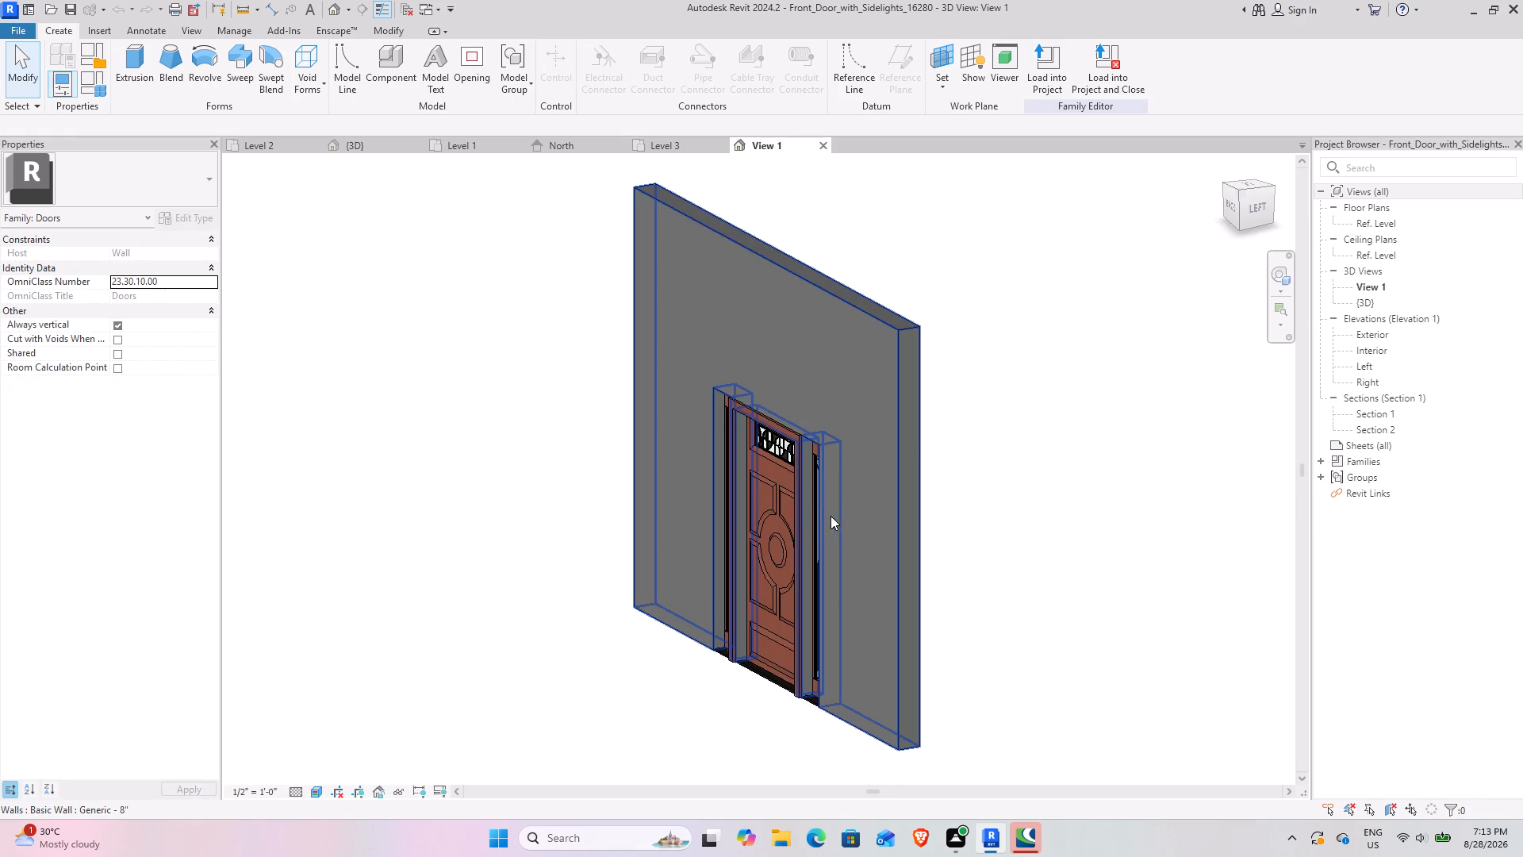
Examine the door panel, sidelights and host wall of the door family from several angles in 3D.
{"action": "middle_click_drag", "start_coordinate": [808, 512], "coordinate": [980, 367], "text": "shift"}
{"action": "middle_click_drag", "start_coordinate": [851, 492], "coordinate": [884, 613], "text": "shift"}
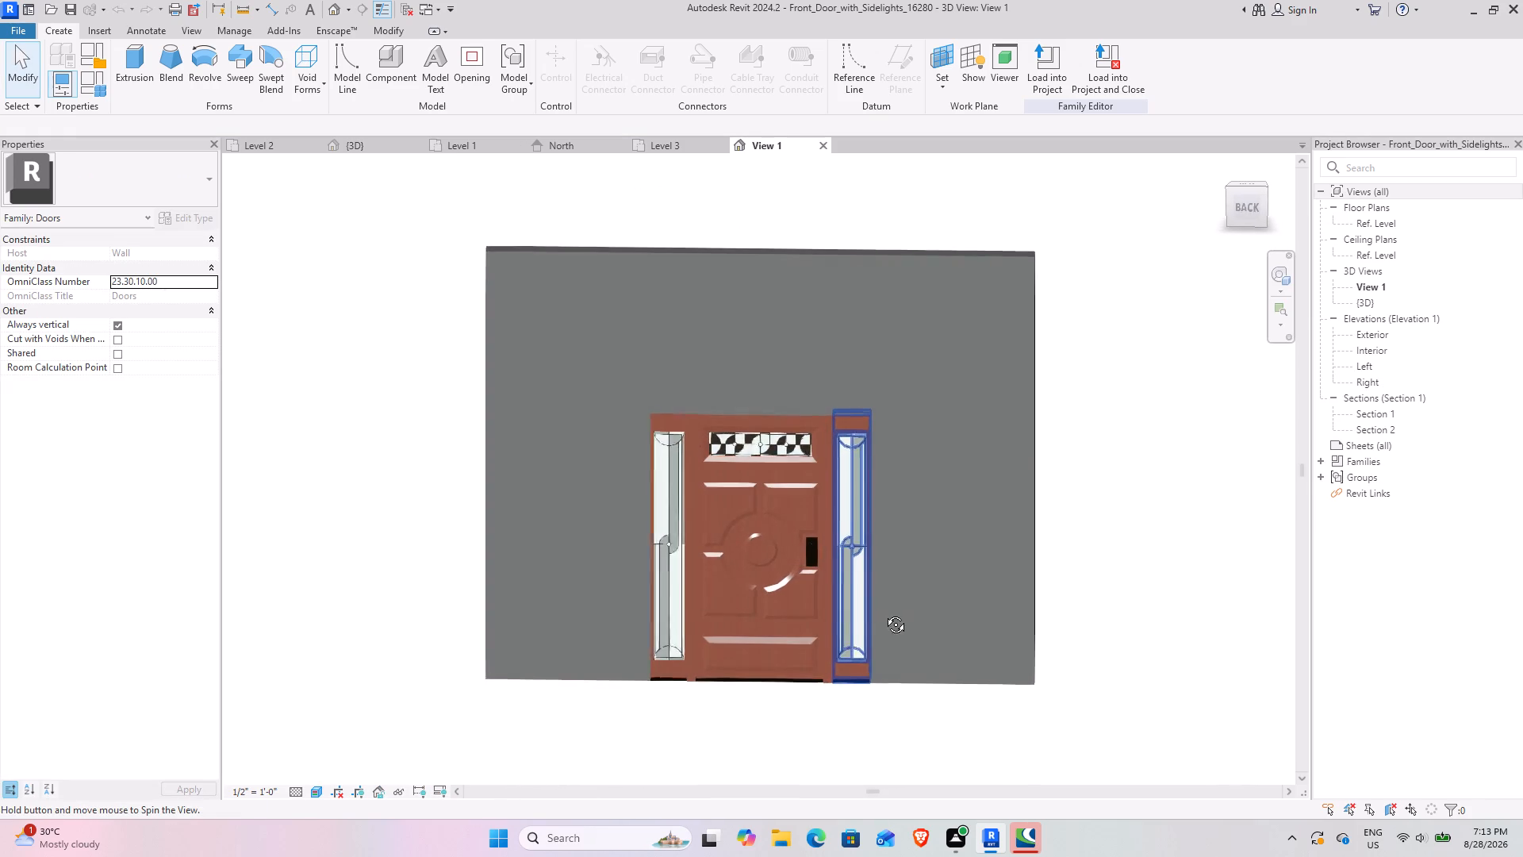
{"action": "middle_click_drag", "start_coordinate": [884, 613], "coordinate": [882, 613], "text": "shift"}
{"action": "left_click_drag", "start_coordinate": [623, 382], "coordinate": [927, 708]}
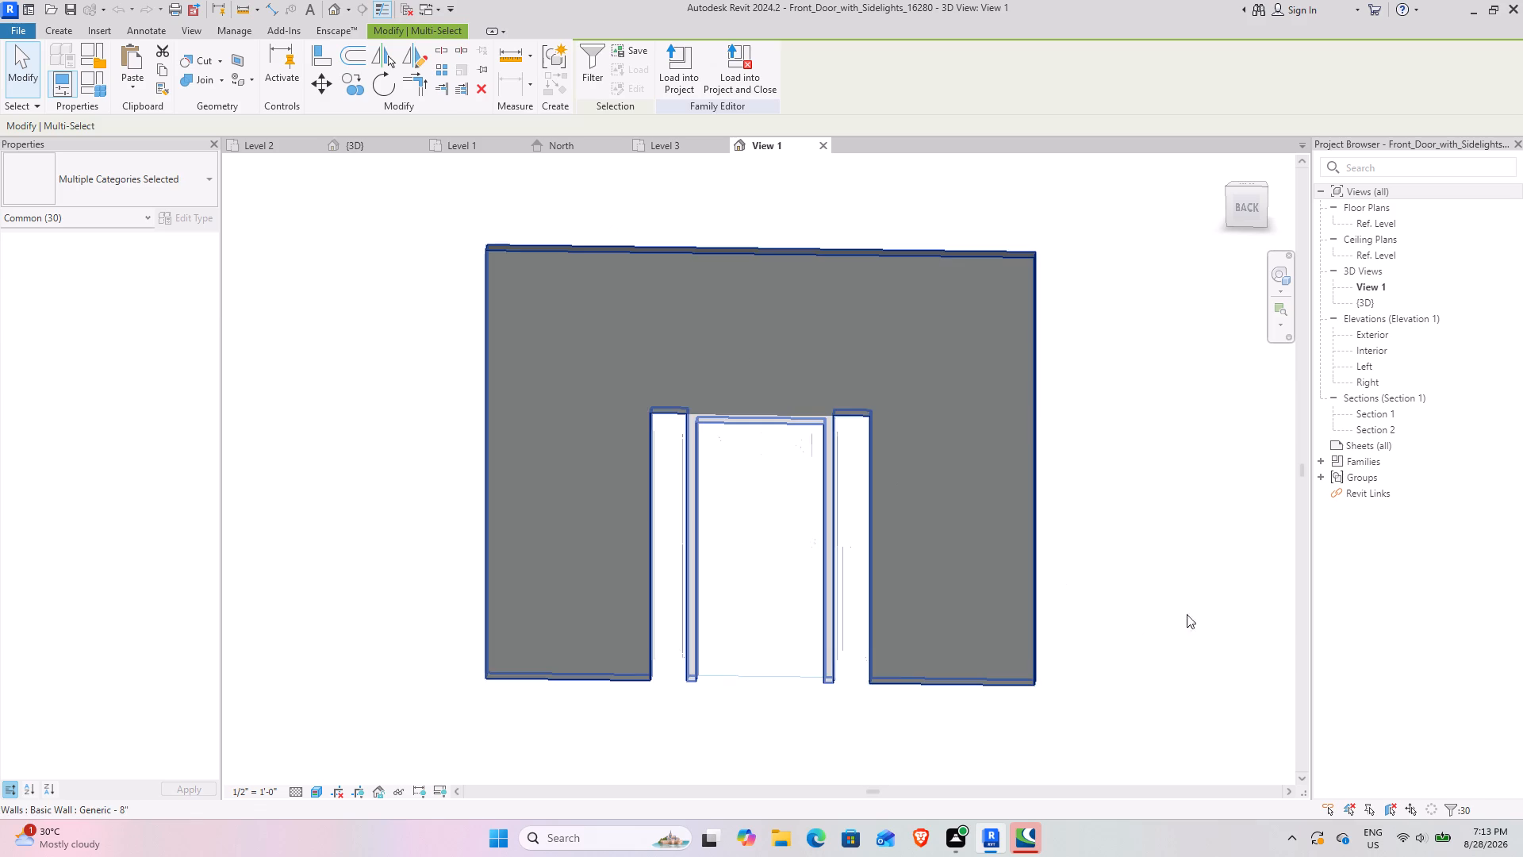
{"action": "left_click", "coordinate": [1160, 590]}
{"action": "scroll", "coordinate": [739, 396], "scroll_direction": "up", "scroll_amount": 4}
{"action": "middle_click_drag", "start_coordinate": [678, 590], "coordinate": [658, 577], "text": "shift"}
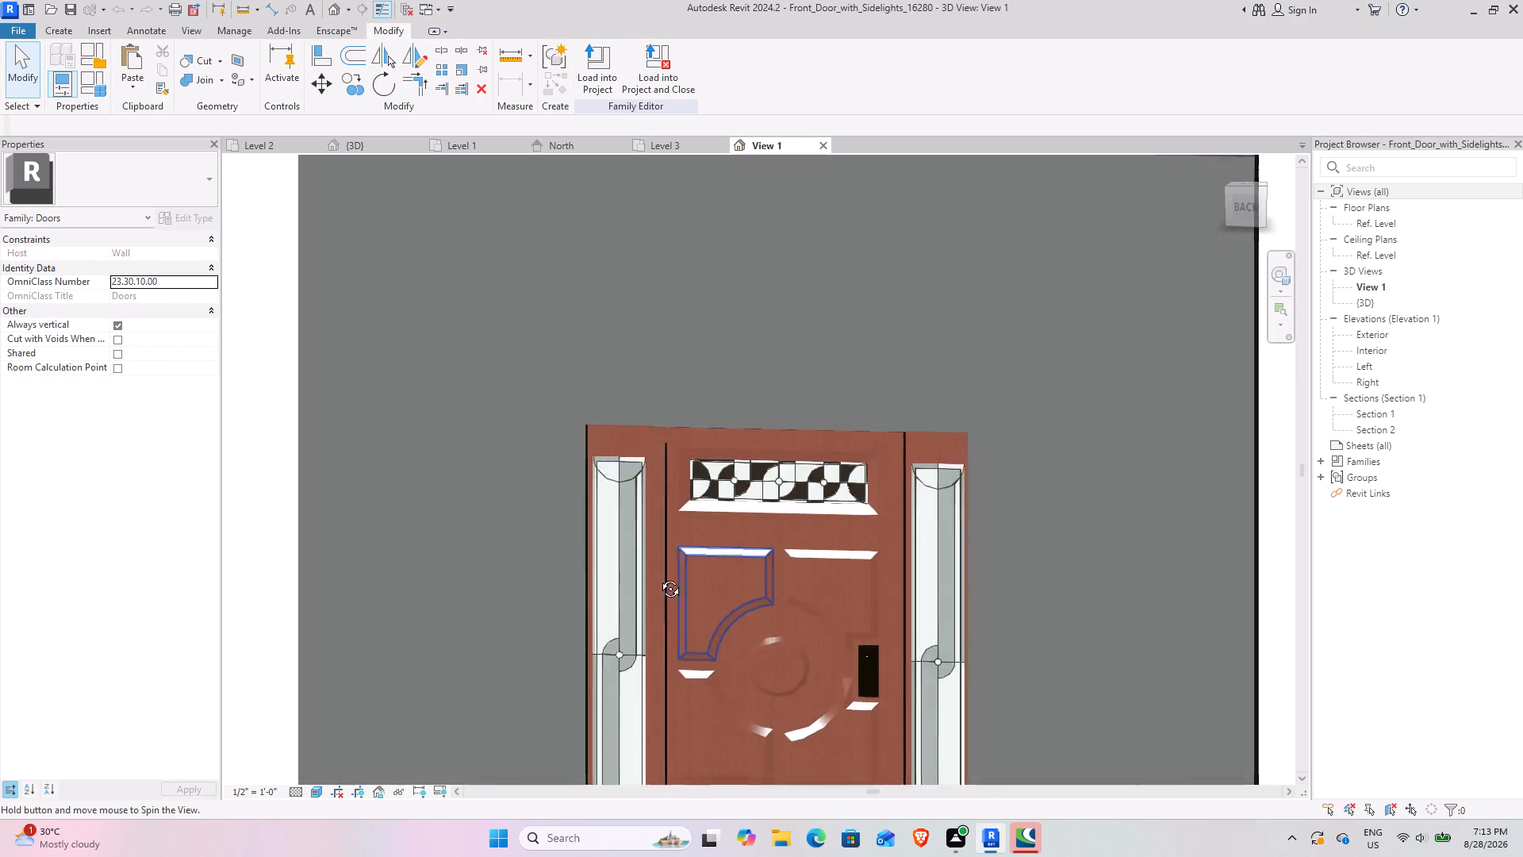
{"action": "middle_click_drag", "start_coordinate": [658, 577], "coordinate": [677, 609], "text": "shift"}
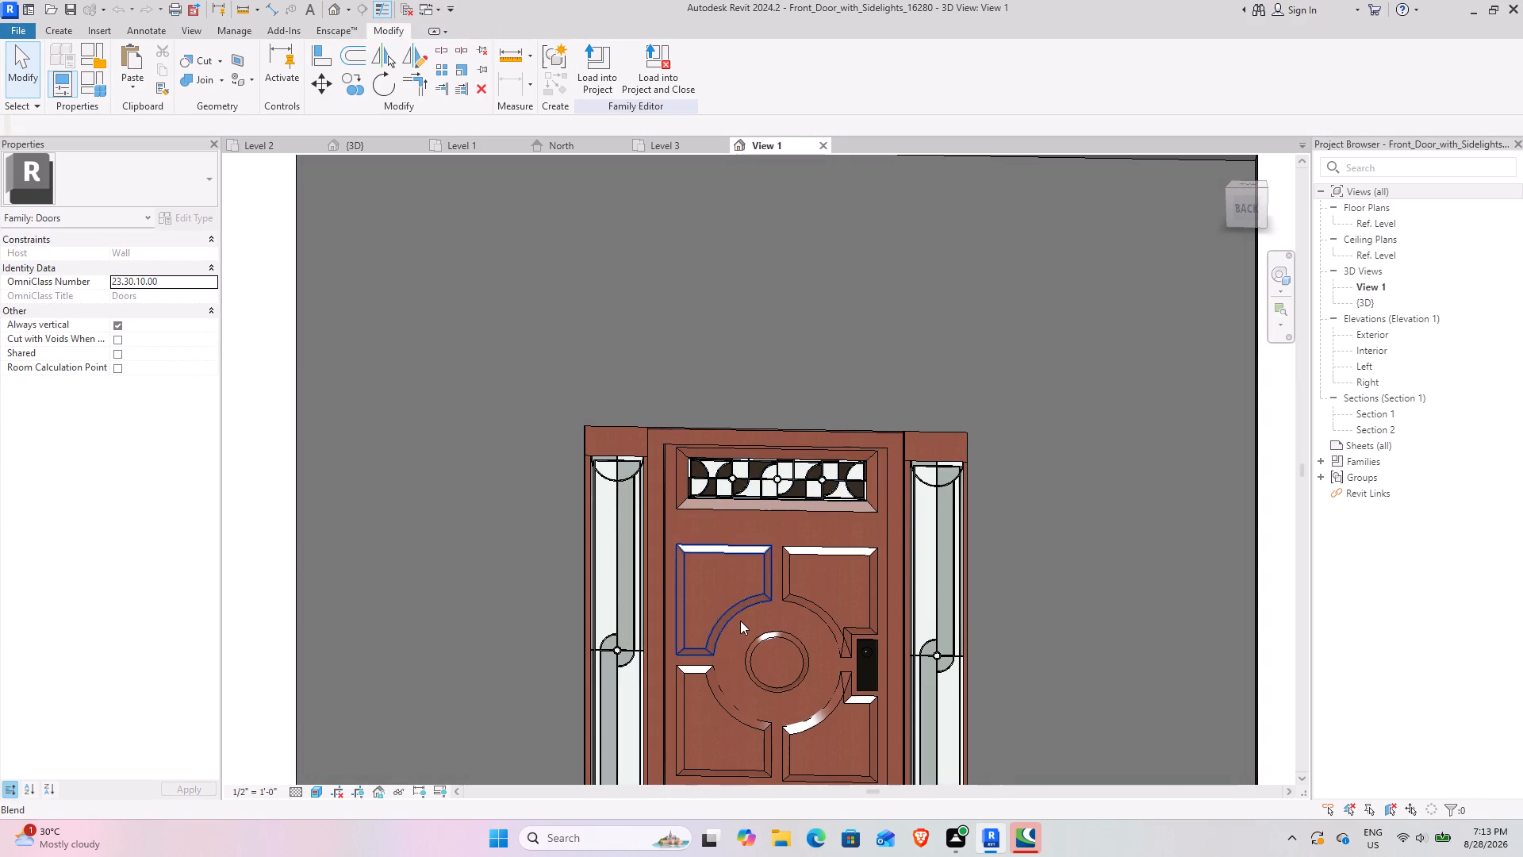
{"action": "scroll", "coordinate": [740, 621], "scroll_direction": "down", "scroll_amount": 5}
{"action": "middle_click_drag", "start_coordinate": [761, 616], "coordinate": [481, 563], "text": "shift"}
{"action": "middle_click_drag", "start_coordinate": [804, 633], "coordinate": [667, 605], "text": "shift"}
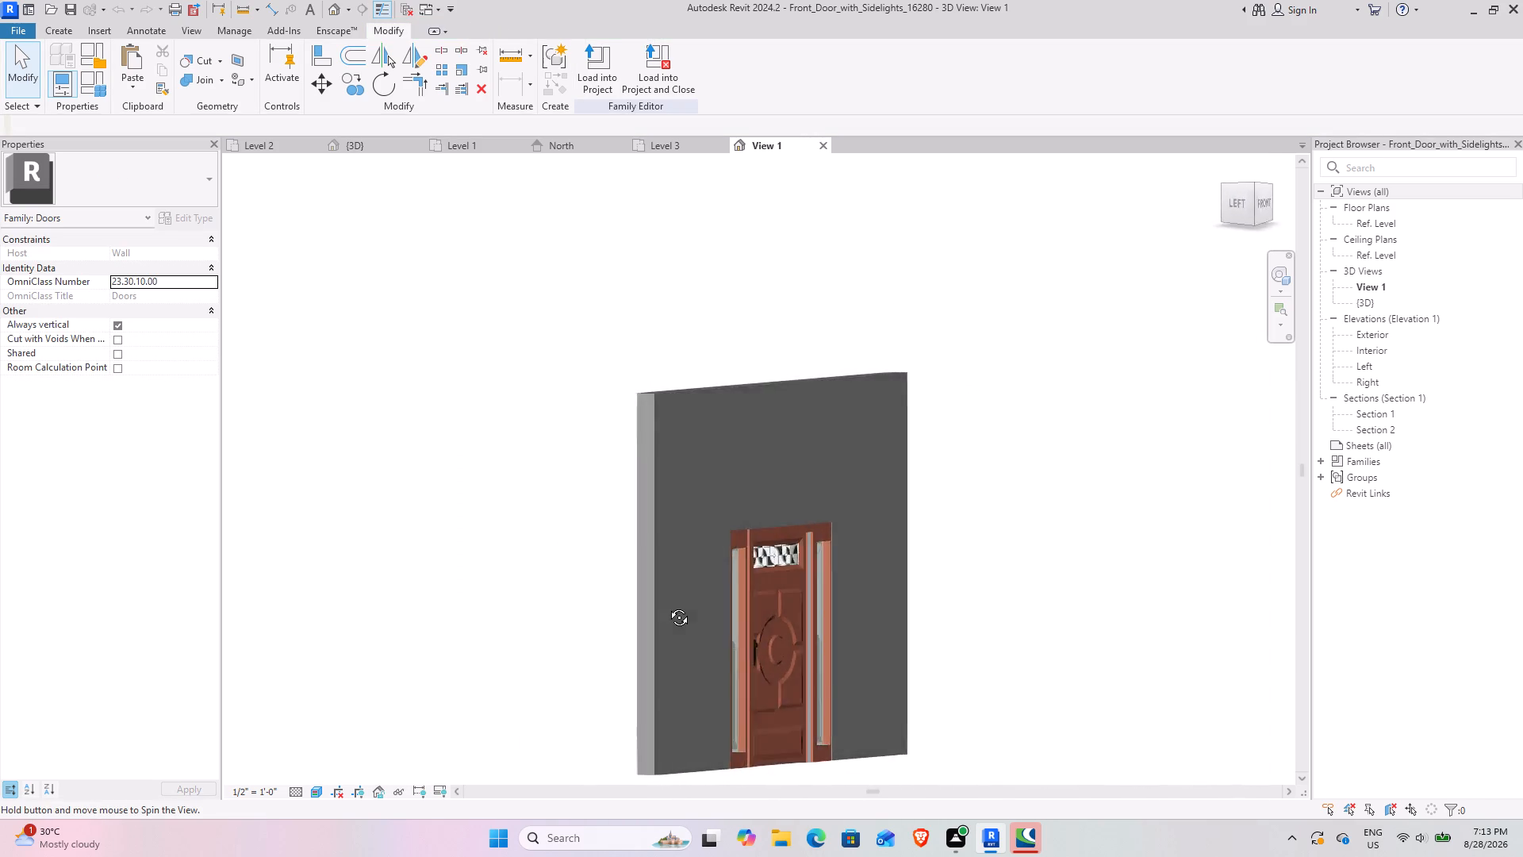
{"action": "middle_click_drag", "start_coordinate": [667, 605], "coordinate": [1076, 616], "text": "shift"}
{"action": "middle_click_drag", "start_coordinate": [887, 644], "coordinate": [881, 704]}
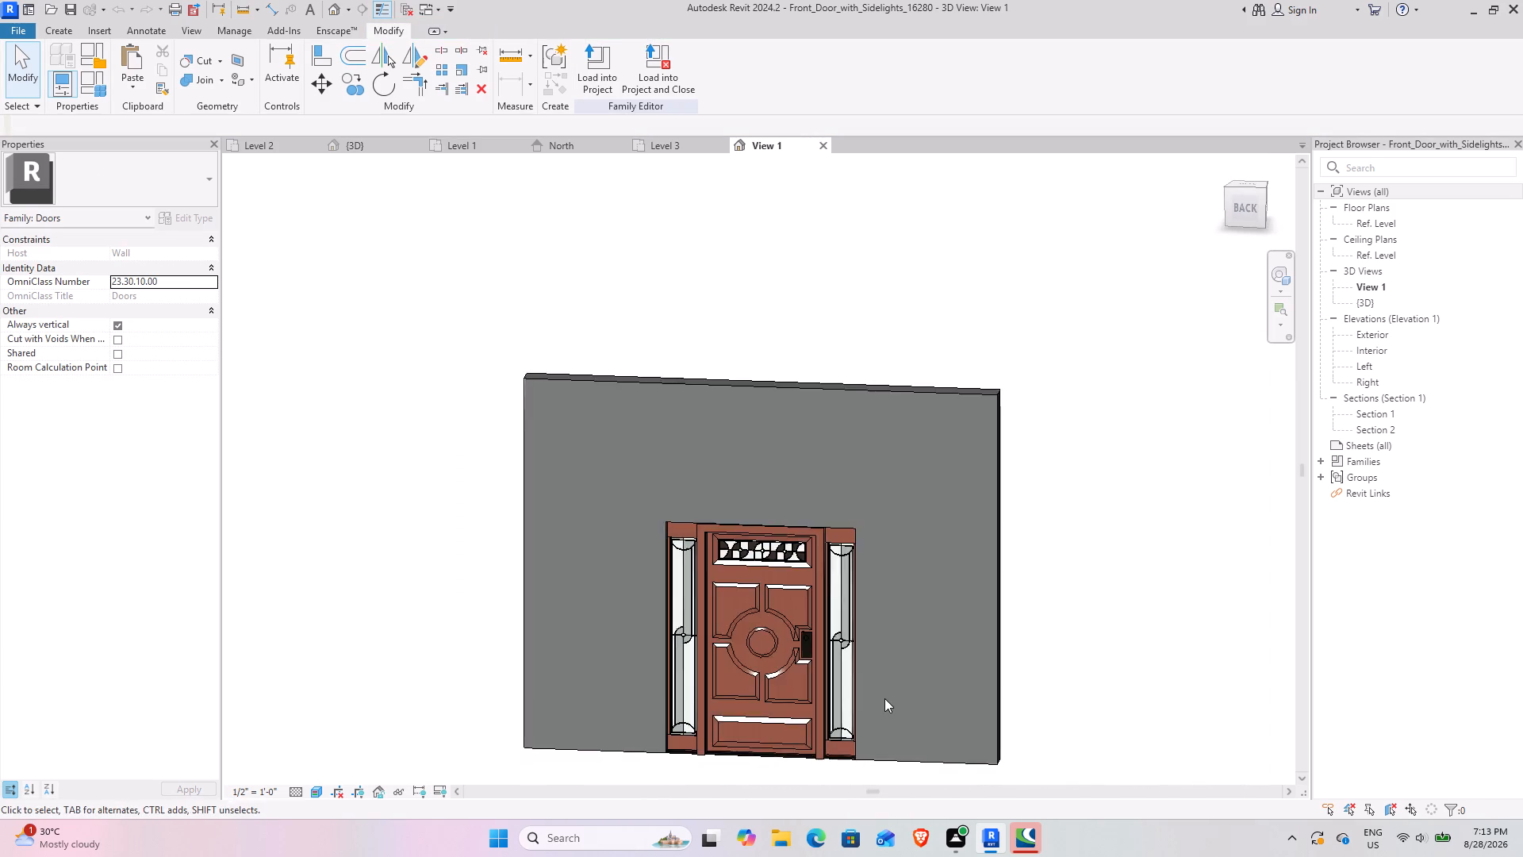
{"action": "scroll", "coordinate": [876, 663], "scroll_direction": "up", "scroll_amount": 4}
{"action": "middle_click_drag", "start_coordinate": [682, 743], "coordinate": [709, 695]}
{"action": "middle_click_drag", "start_coordinate": [711, 685], "coordinate": [924, 481]}
{"action": "middle_click_drag", "start_coordinate": [885, 505], "coordinate": [880, 612], "text": "shift"}
{"action": "scroll", "coordinate": [879, 606], "scroll_direction": "down", "scroll_amount": 3}
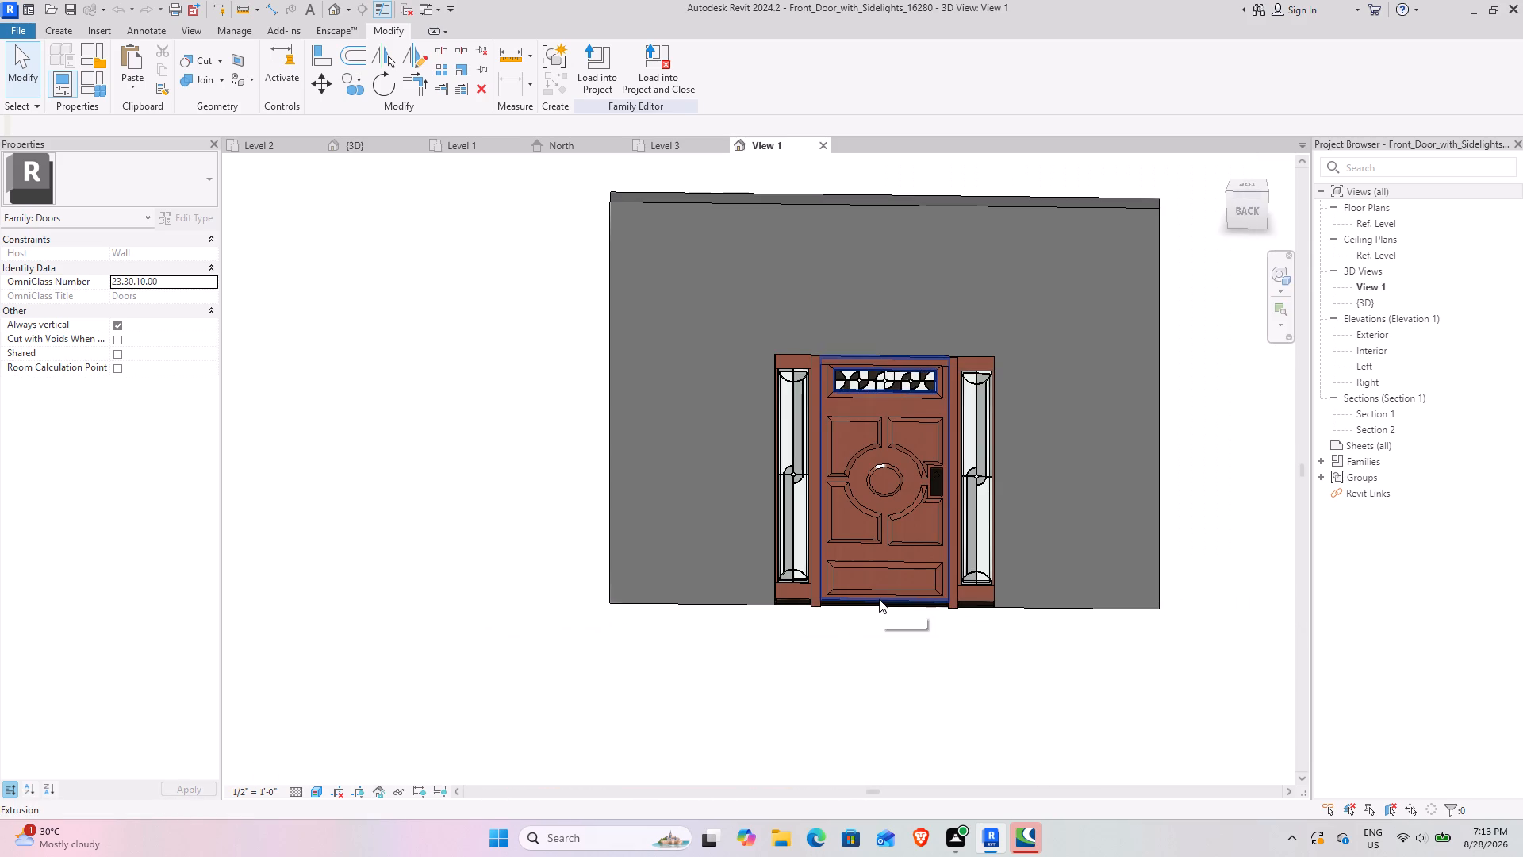
Open the nested exterior sidelight window family beside the door's handle for editing.
{"action": "left_click", "coordinate": [979, 458]}
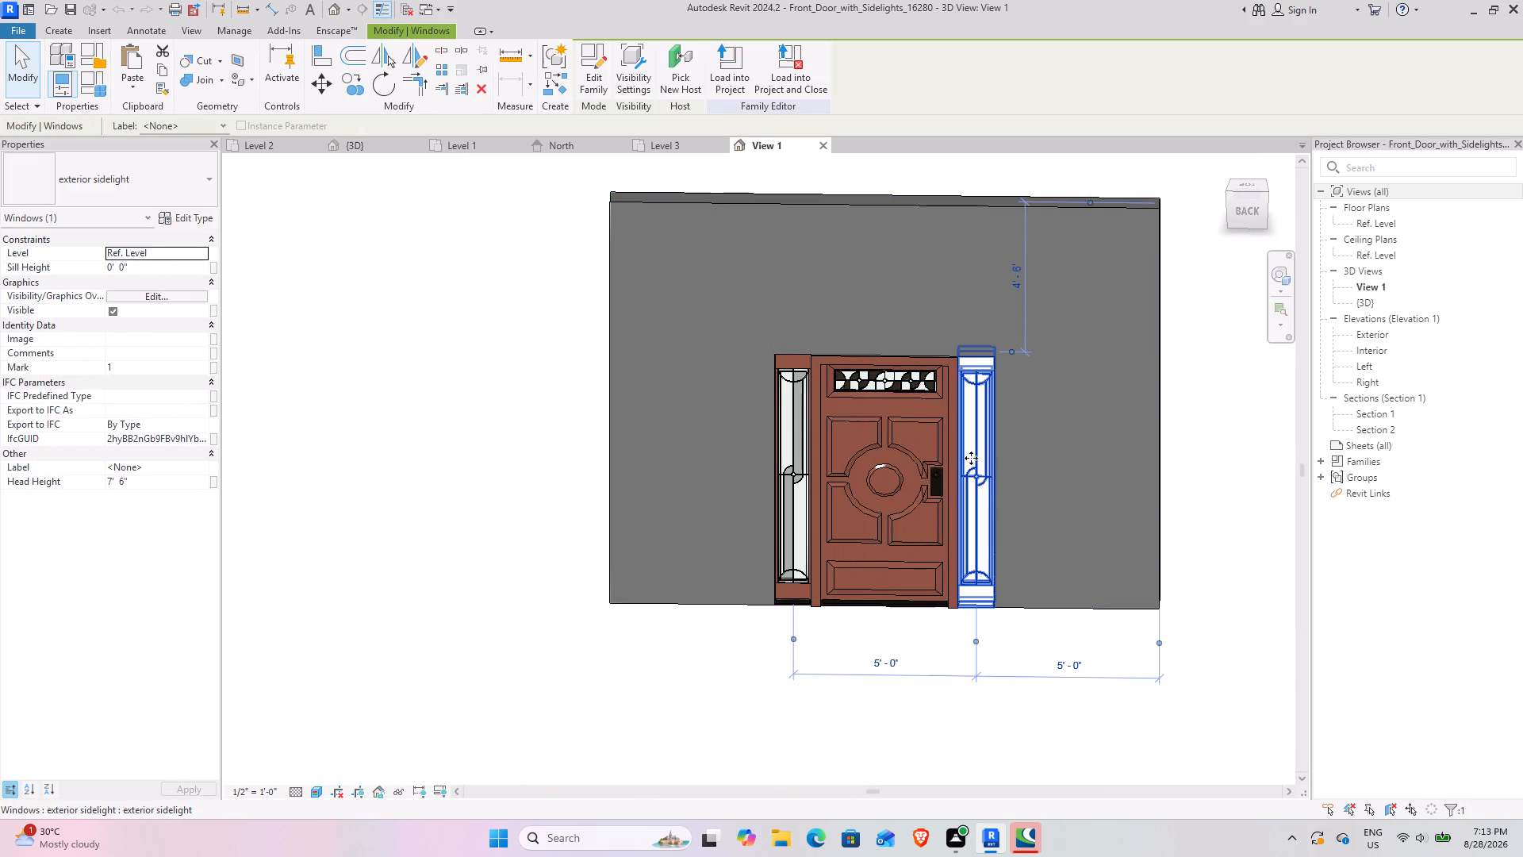
{"action": "scroll", "coordinate": [1003, 309], "scroll_direction": "up", "scroll_amount": 7}
{"action": "middle_click_drag", "start_coordinate": [938, 586], "coordinate": [837, 295]}
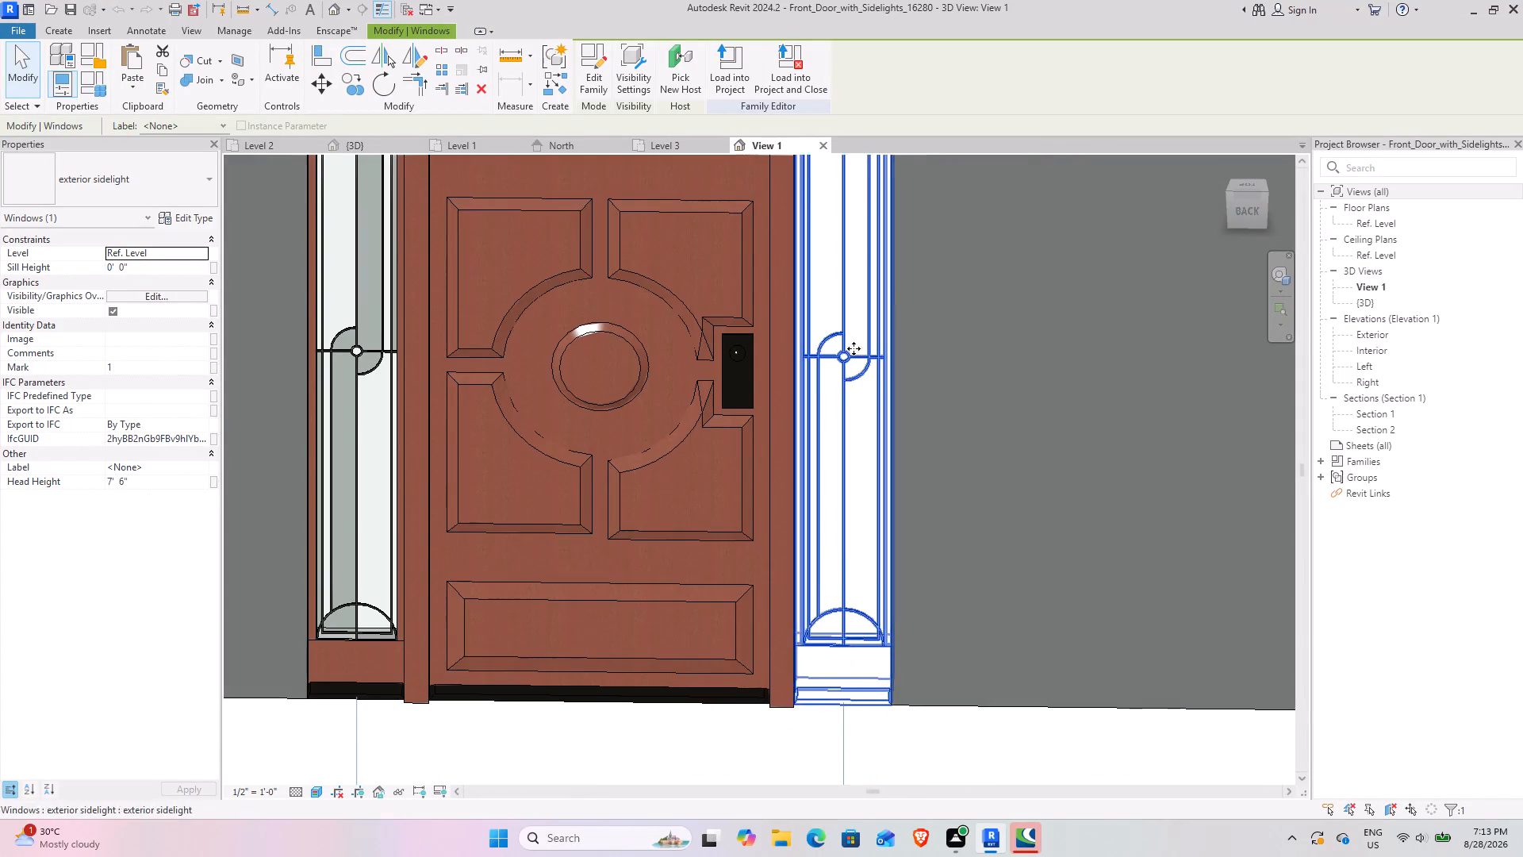
{"action": "left_click", "coordinate": [604, 71]}
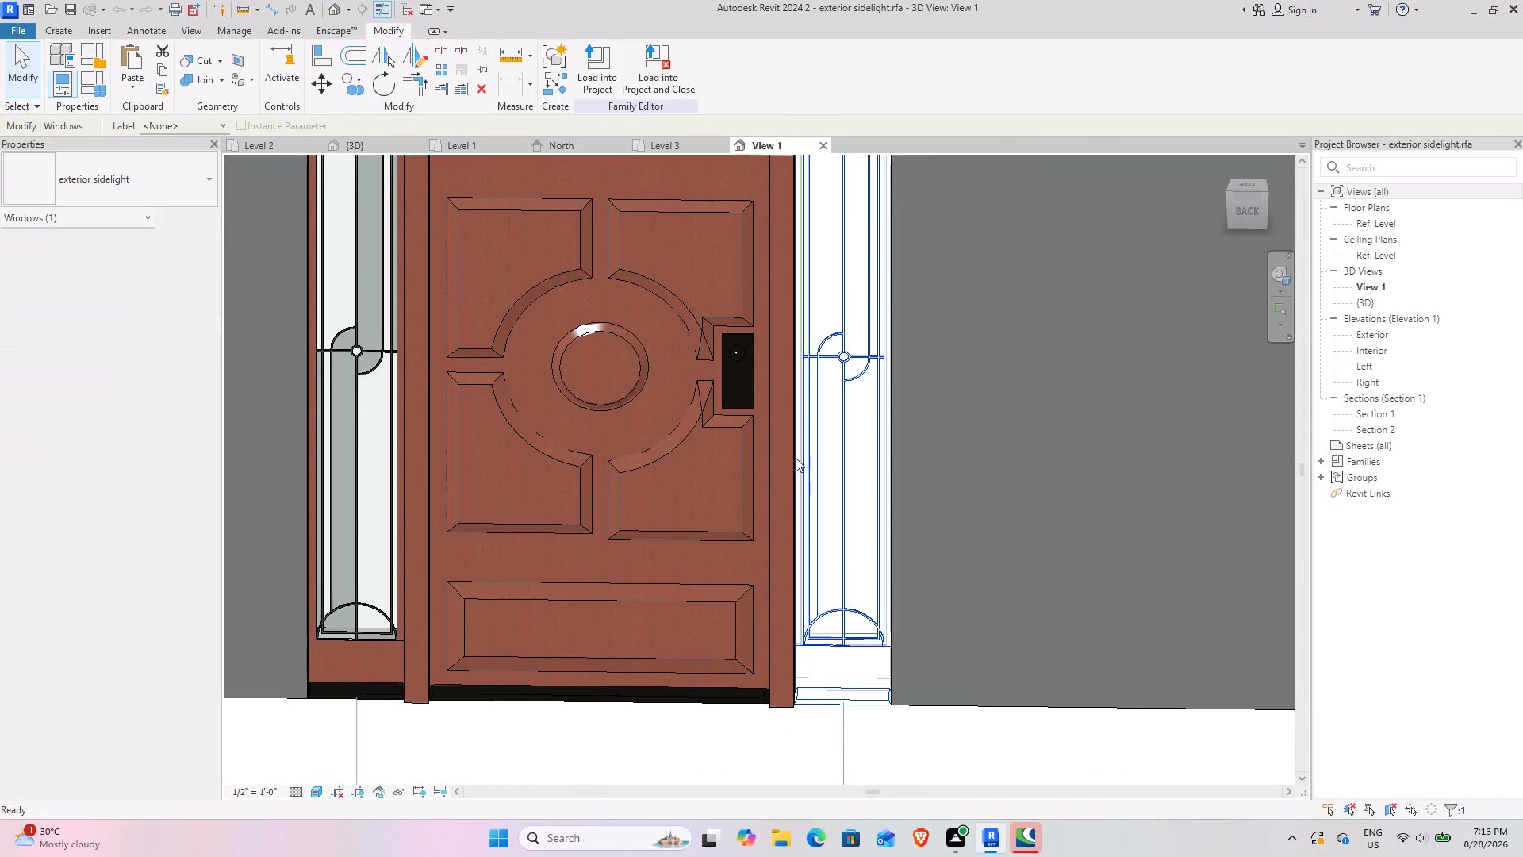
Examine the exterior sidelight family's bottom panel, host wall and lower decorative glazing bars from several angles in 3D.
{"action": "scroll", "coordinate": [750, 567], "scroll_direction": "up", "scroll_amount": 6}
{"action": "middle_click_drag", "start_coordinate": [752, 598], "coordinate": [816, 588], "text": "shift"}
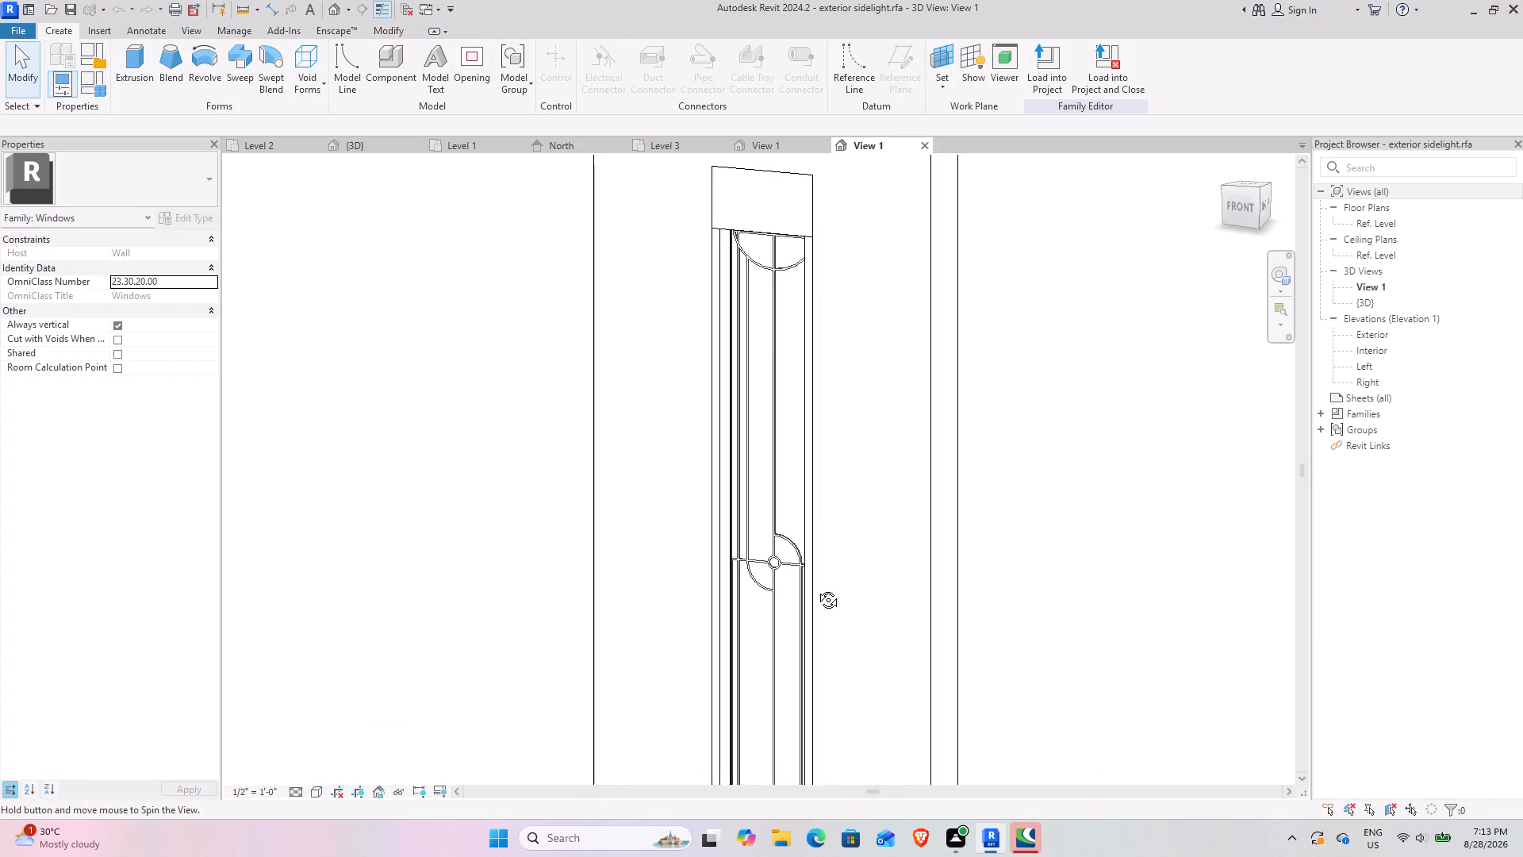
{"action": "middle_click_drag", "start_coordinate": [816, 588], "coordinate": [706, 556], "text": "shift"}
{"action": "scroll", "coordinate": [708, 559], "scroll_direction": "down", "scroll_amount": 4}
{"action": "middle_click_drag", "start_coordinate": [715, 567], "coordinate": [773, 452]}
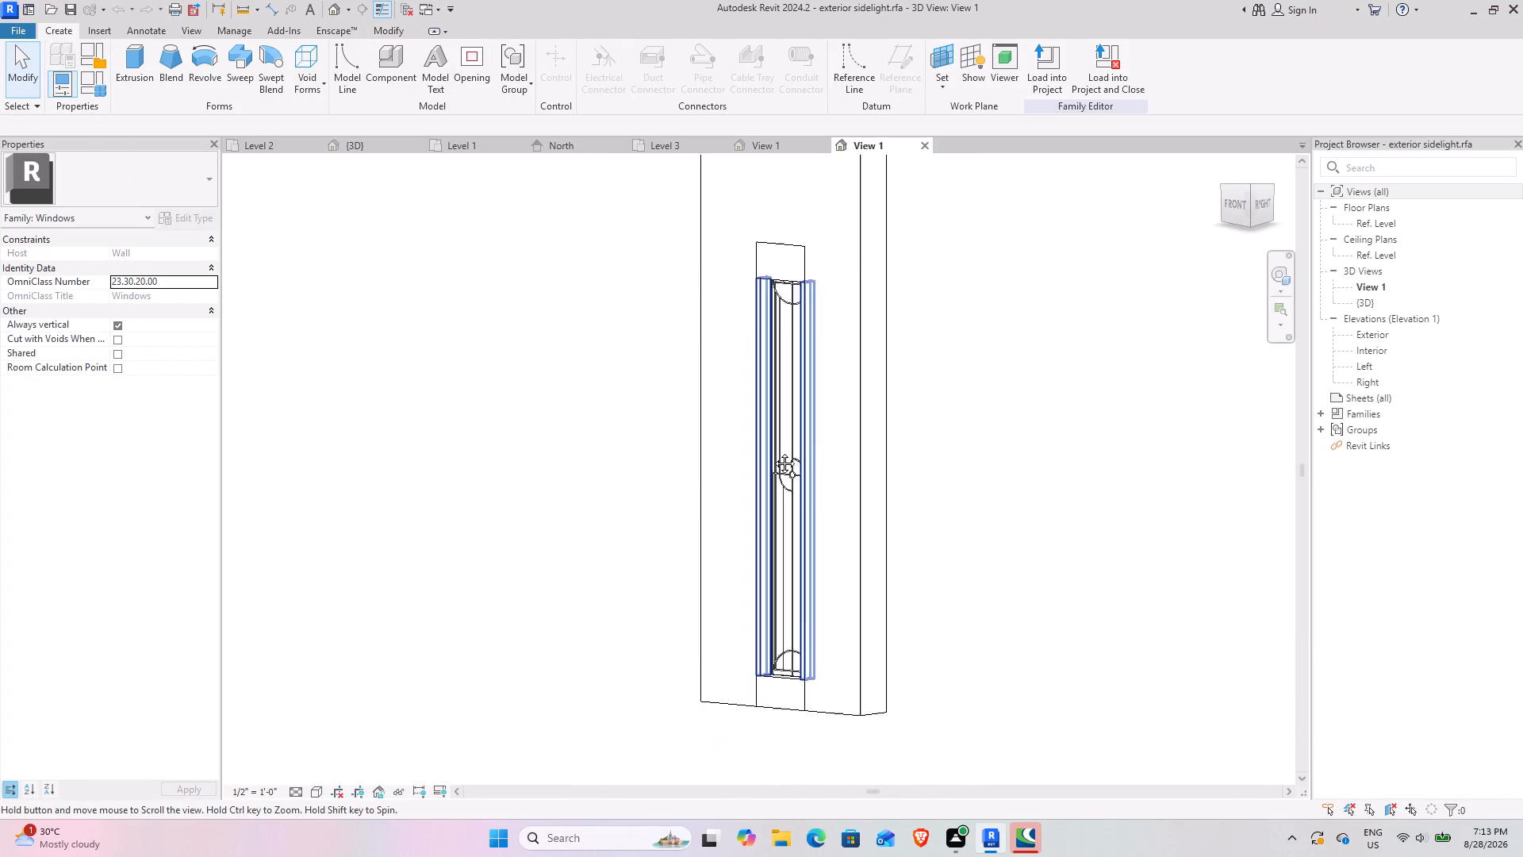
{"action": "middle_click_drag", "start_coordinate": [773, 452], "coordinate": [773, 445]}
{"action": "middle_click_drag", "start_coordinate": [754, 455], "coordinate": [891, 555], "text": "shift"}
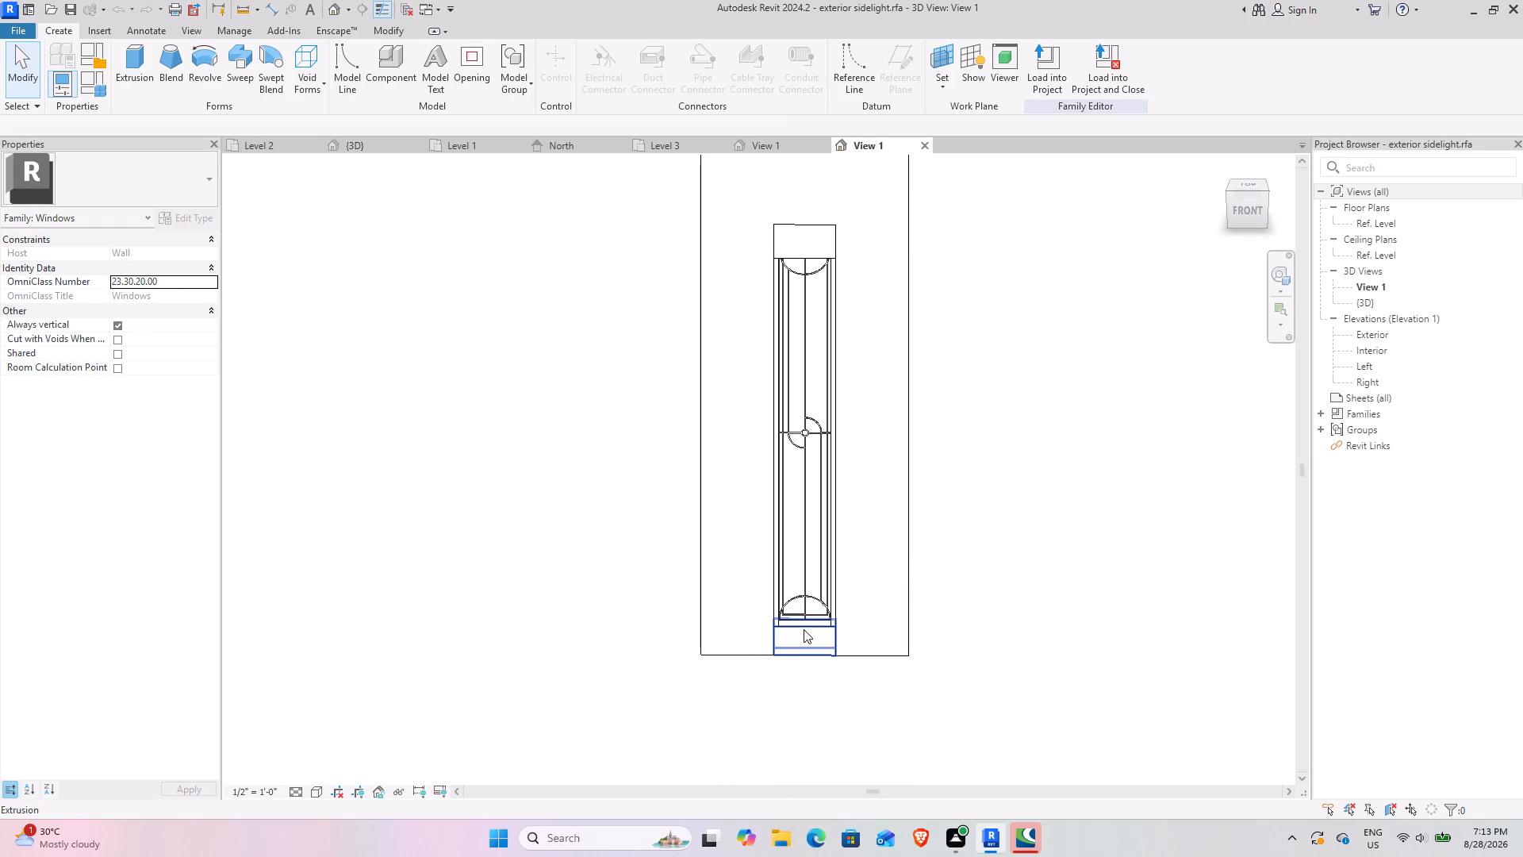
{"action": "left_click", "coordinate": [804, 629]}
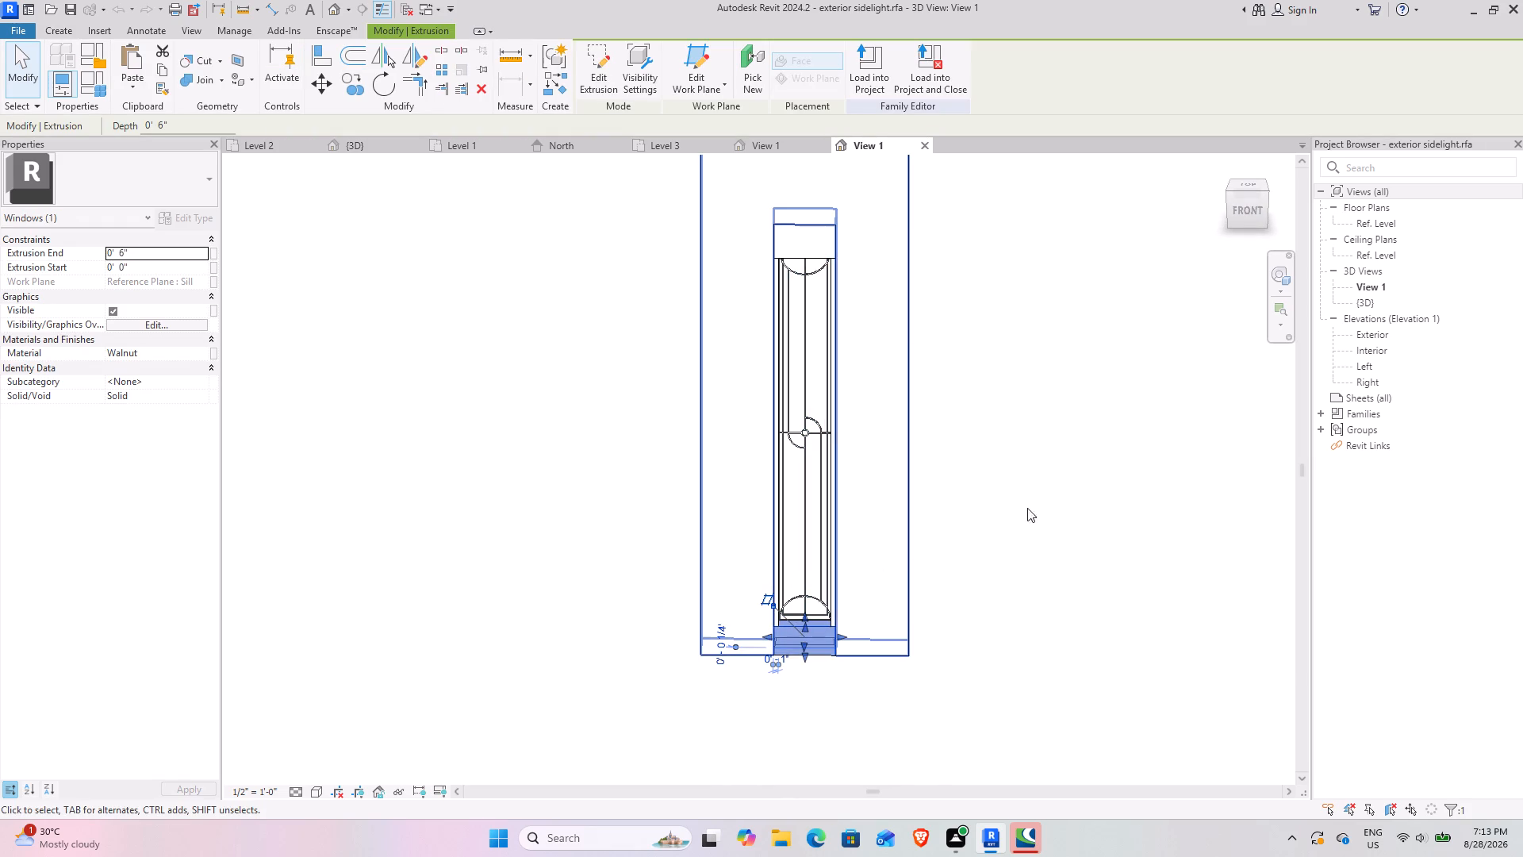
{"action": "left_click", "coordinate": [1063, 470]}
{"action": "left_click", "coordinate": [907, 478]}
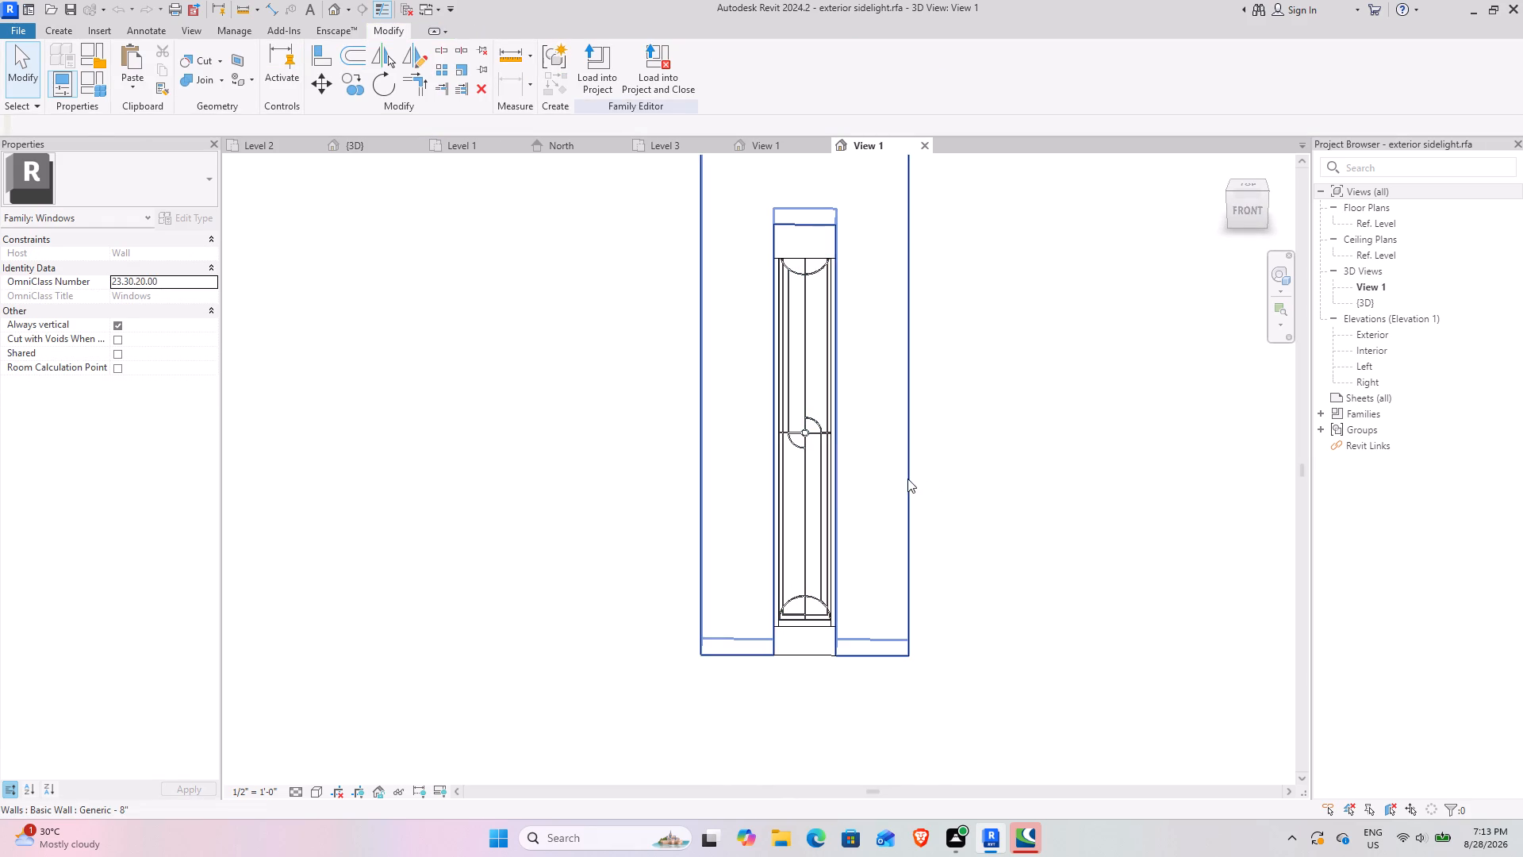
{"action": "left_click", "coordinate": [1091, 473]}
{"action": "scroll", "coordinate": [814, 628], "scroll_direction": "up", "scroll_amount": 6}
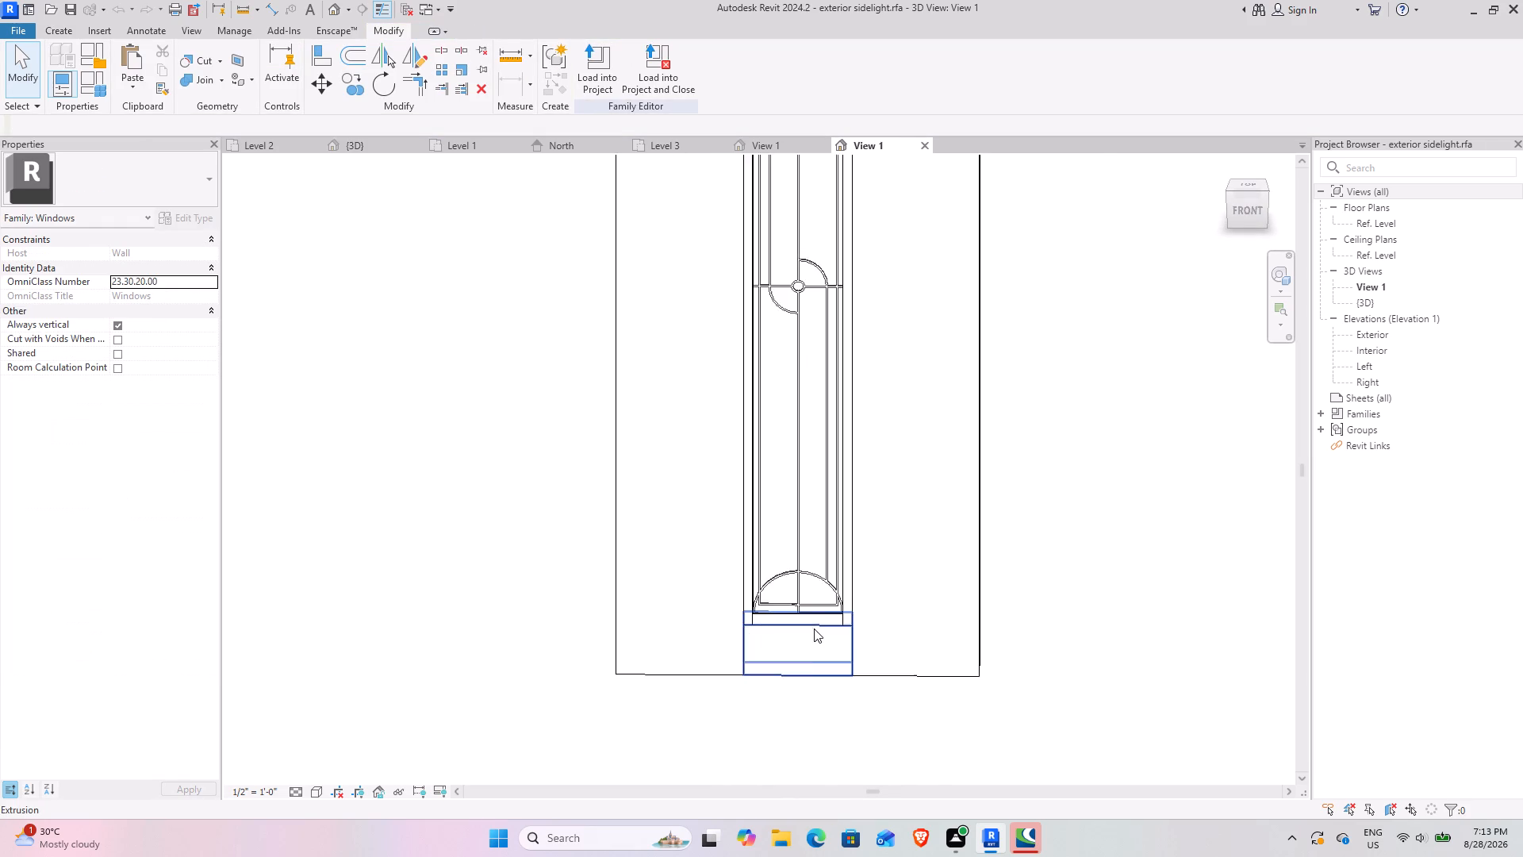
{"action": "scroll", "coordinate": [814, 628], "scroll_direction": "up", "scroll_amount": 2}
{"action": "middle_click_drag", "start_coordinate": [761, 628], "coordinate": [631, 682], "text": "shift"}
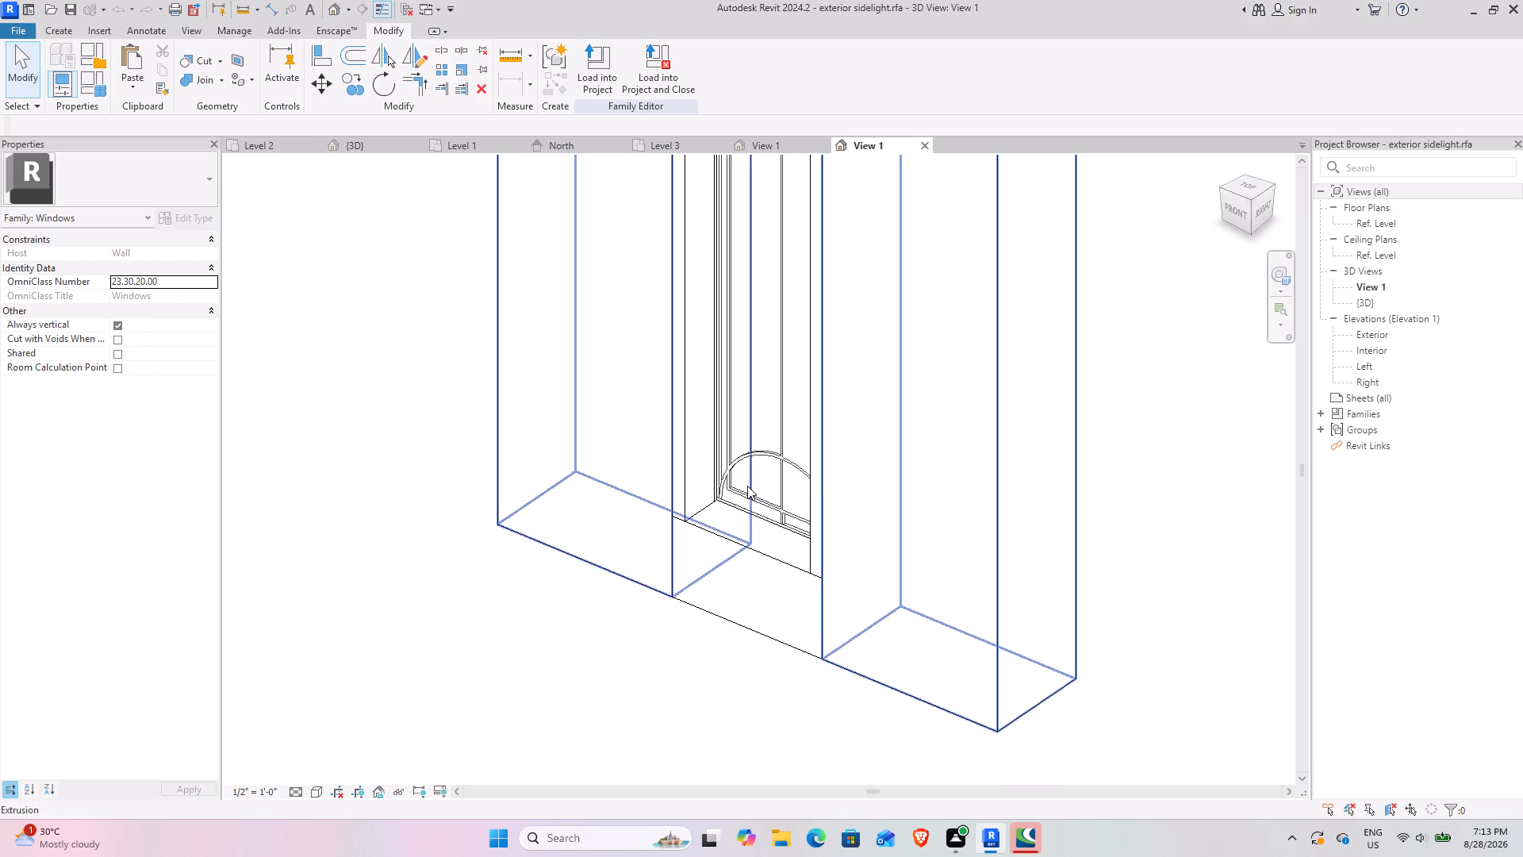
{"action": "scroll", "coordinate": [761, 490], "scroll_direction": "up", "scroll_amount": 7}
{"action": "left_click", "coordinate": [761, 504]}
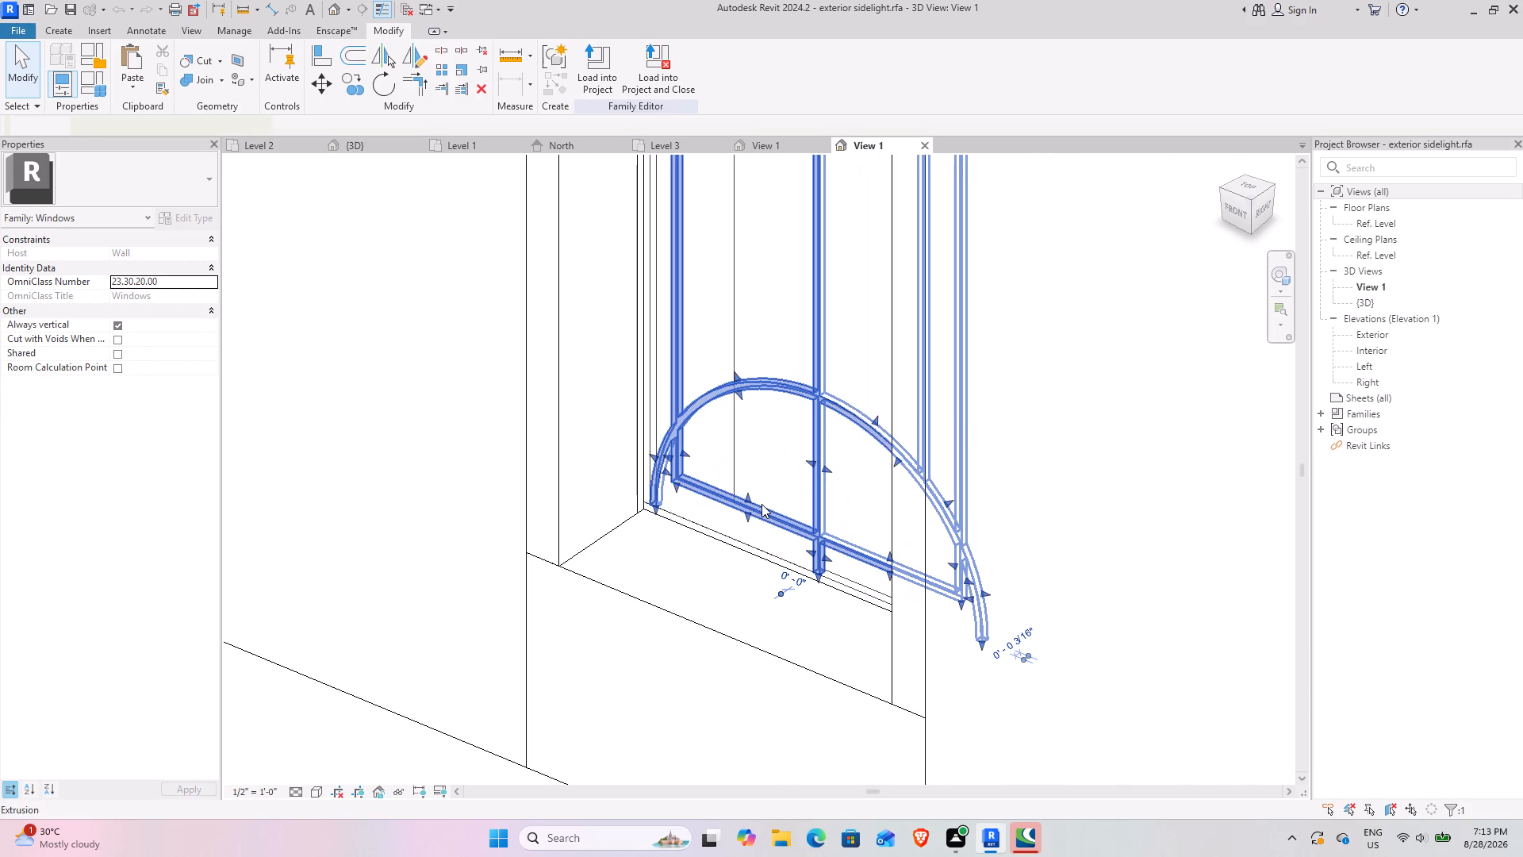
{"action": "left_click", "coordinate": [1131, 500]}
{"action": "scroll", "coordinate": [750, 548], "scroll_direction": "down", "scroll_amount": 3}
{"action": "middle_click_drag", "start_coordinate": [713, 547], "coordinate": [909, 489], "text": "shift"}
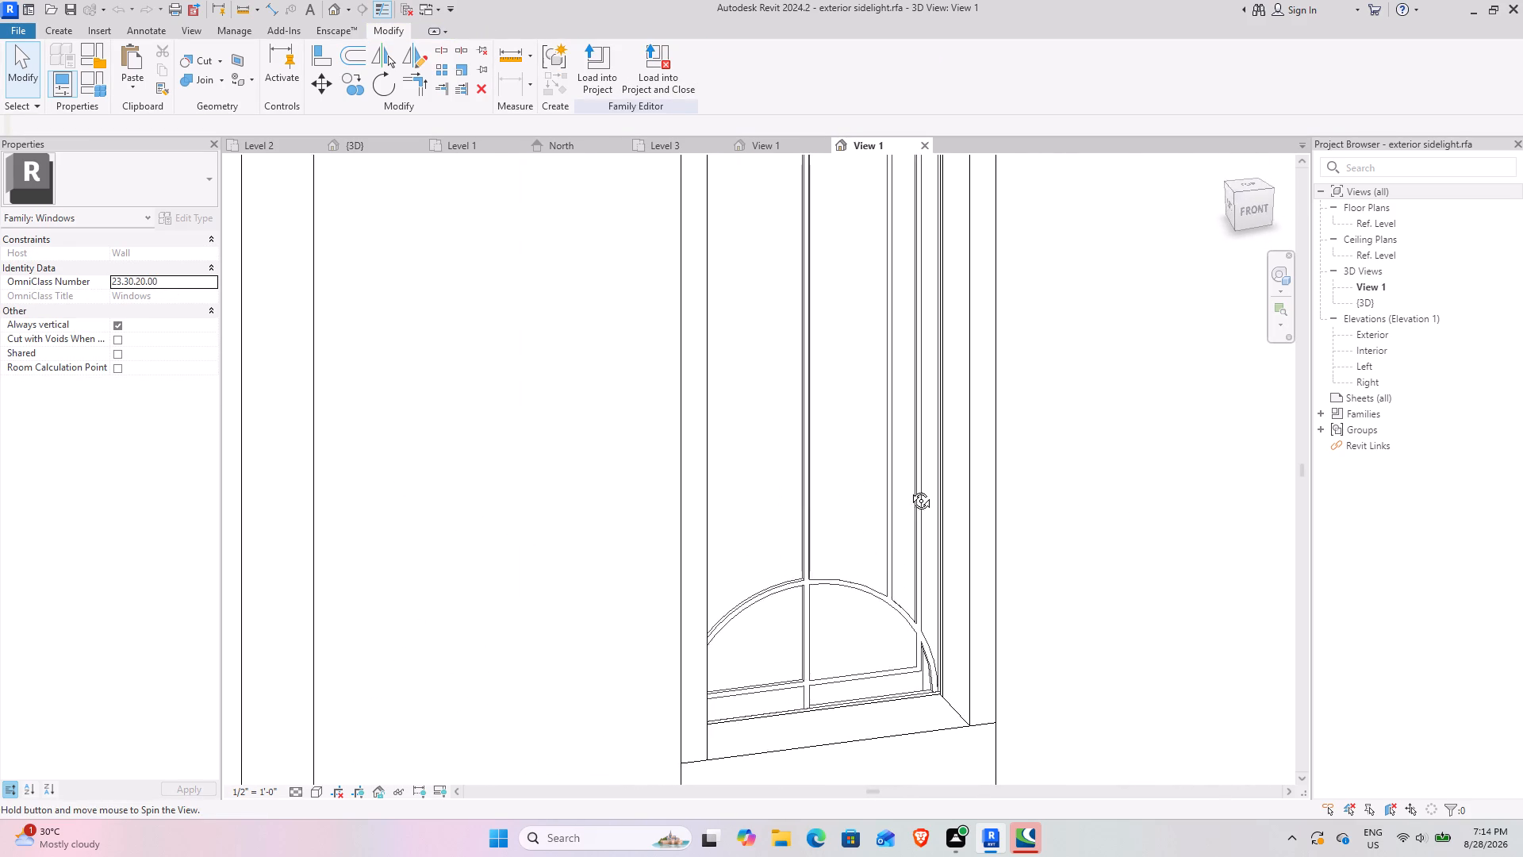
{"action": "middle_click_drag", "start_coordinate": [909, 489], "coordinate": [978, 503], "text": "shift"}
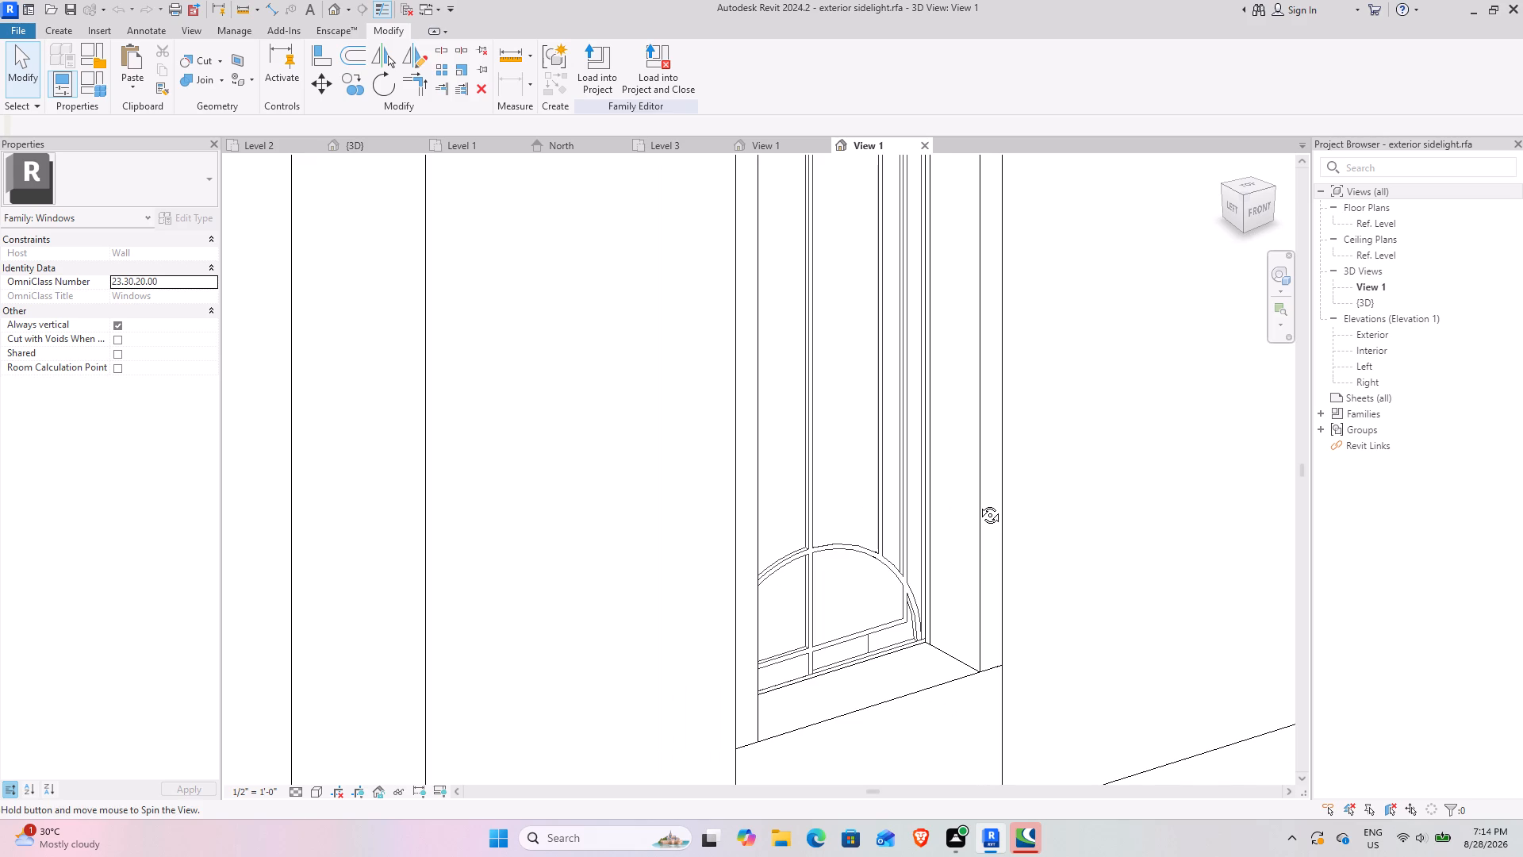
{"action": "middle_click_drag", "start_coordinate": [978, 503], "coordinate": [980, 503], "text": "shift"}
{"action": "left_click", "coordinate": [893, 489]}
{"action": "left_click", "coordinate": [1101, 486]}
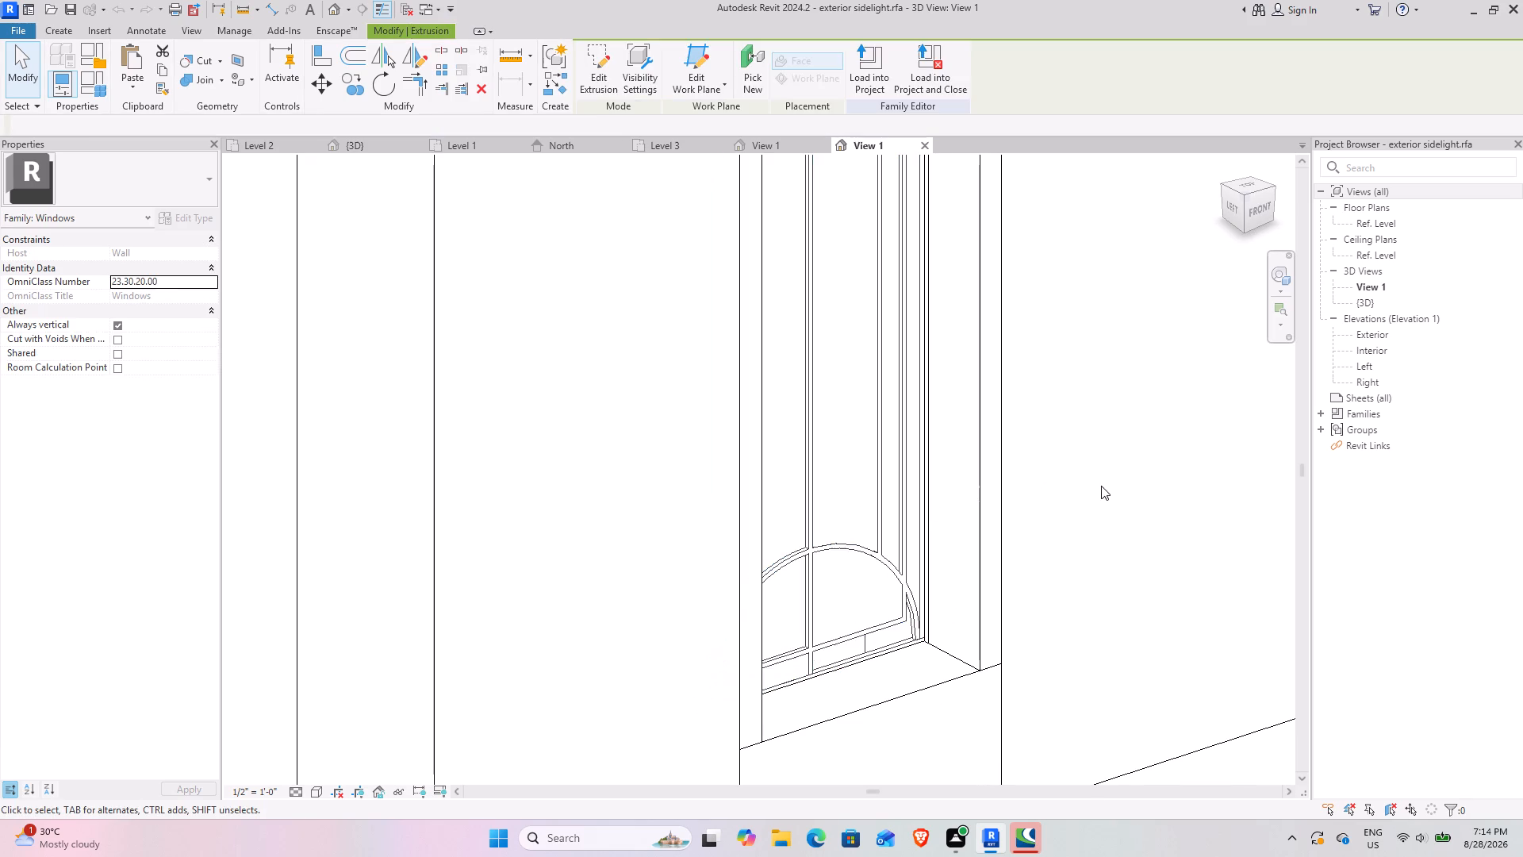
Inspect the whole exterior sidelight and its bronze glass extrusion, finishing in a straight front view.
{"action": "scroll", "coordinate": [850, 528], "scroll_direction": "down", "scroll_amount": 5}
{"action": "middle_click_drag", "start_coordinate": [857, 510], "coordinate": [639, 484], "text": "shift"}
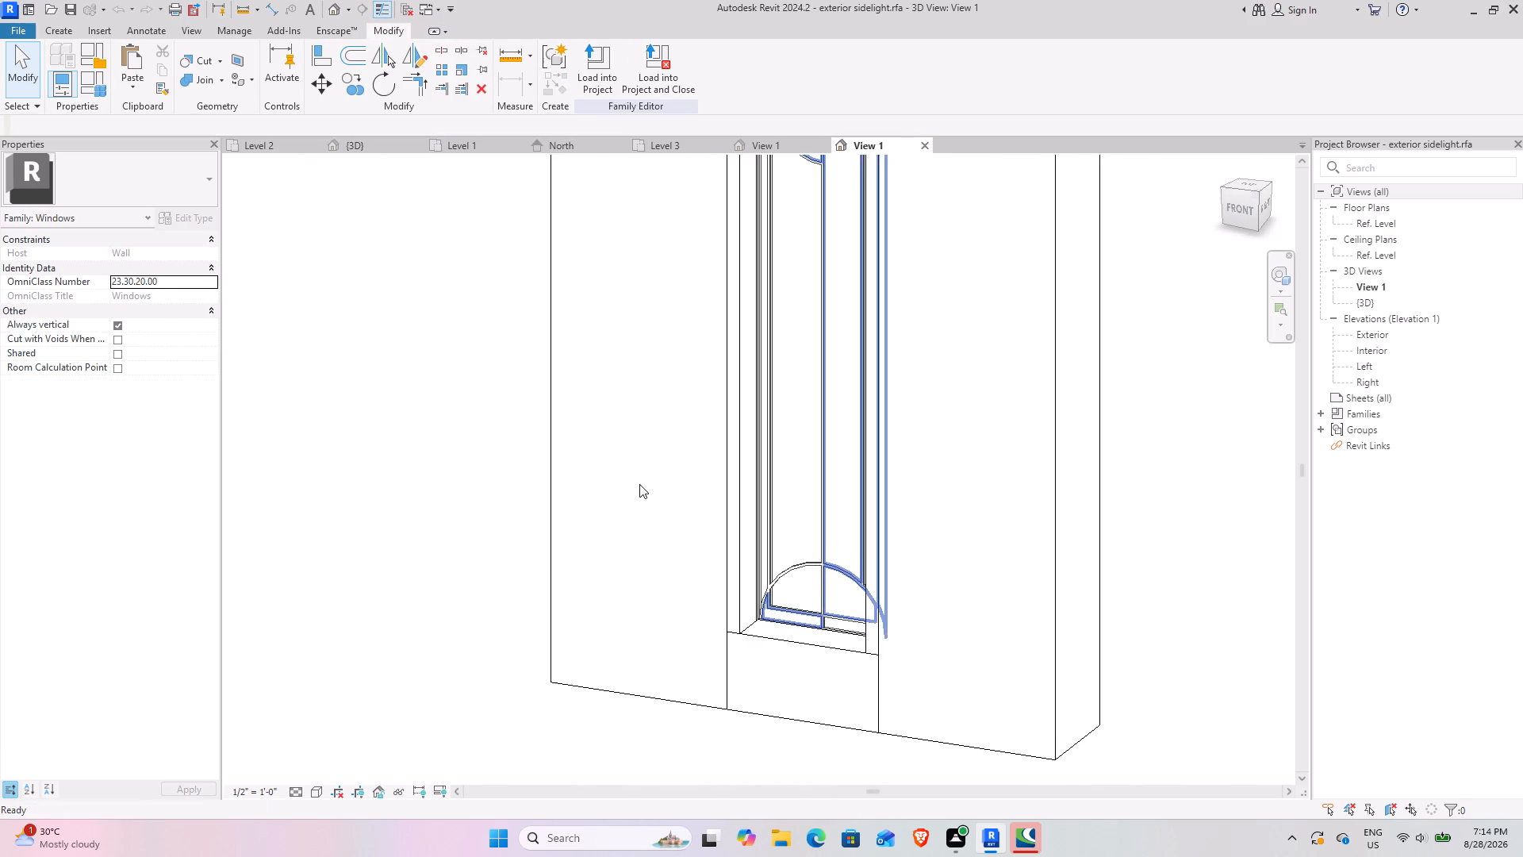
{"action": "scroll", "coordinate": [639, 484], "scroll_direction": "down", "scroll_amount": 8}
{"action": "middle_click_drag", "start_coordinate": [643, 482], "coordinate": [678, 399], "text": "shift"}
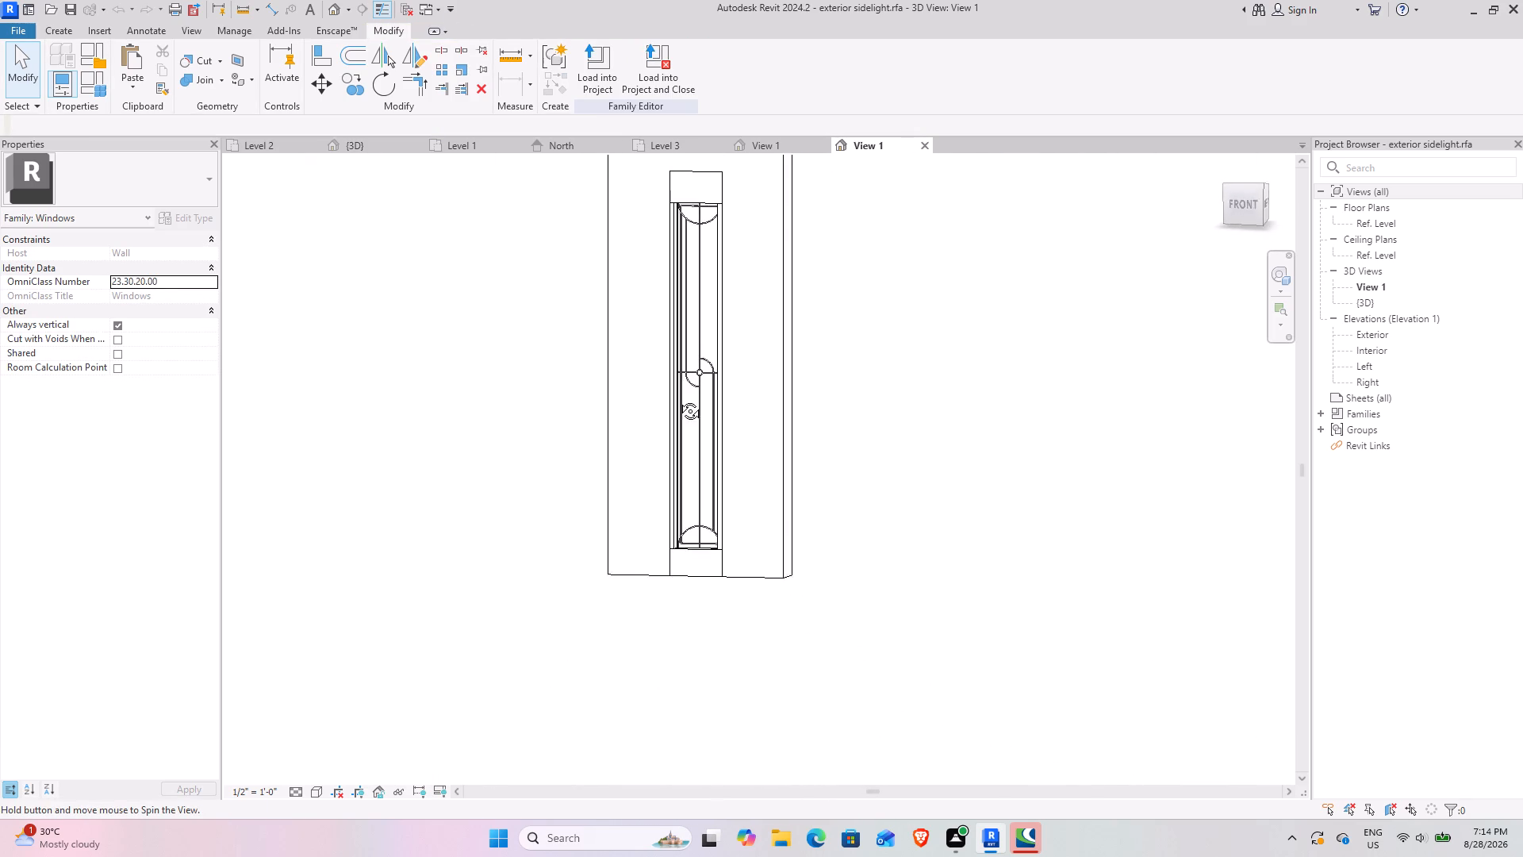
{"action": "middle_click_drag", "start_coordinate": [678, 399], "coordinate": [704, 473], "text": "shift"}
{"action": "middle_click_drag", "start_coordinate": [704, 473], "coordinate": [722, 471], "text": "shift"}
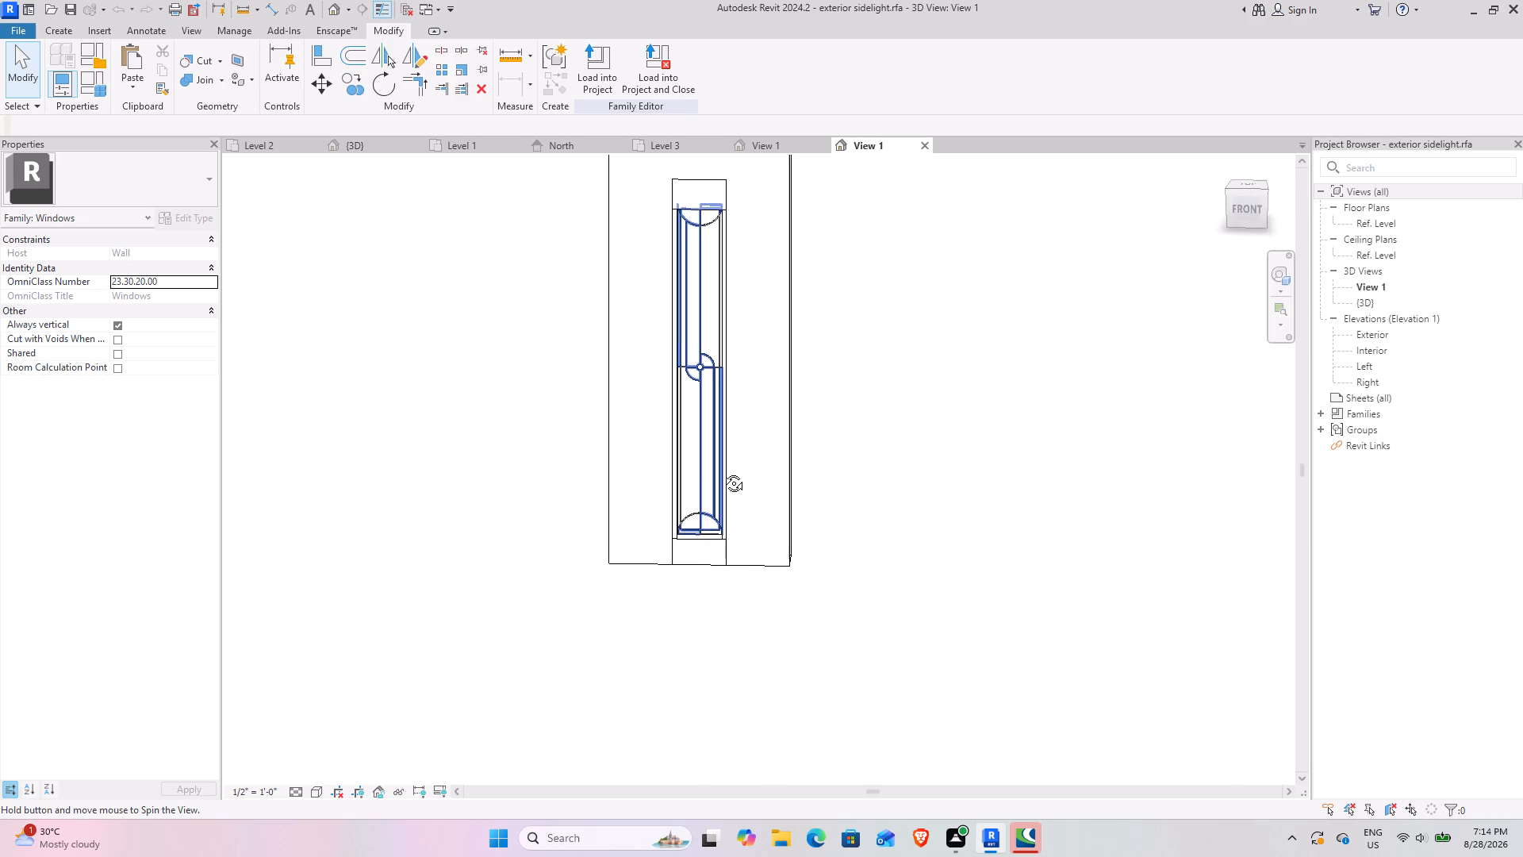
{"action": "middle_click_drag", "start_coordinate": [722, 471], "coordinate": [730, 488], "text": "shift"}
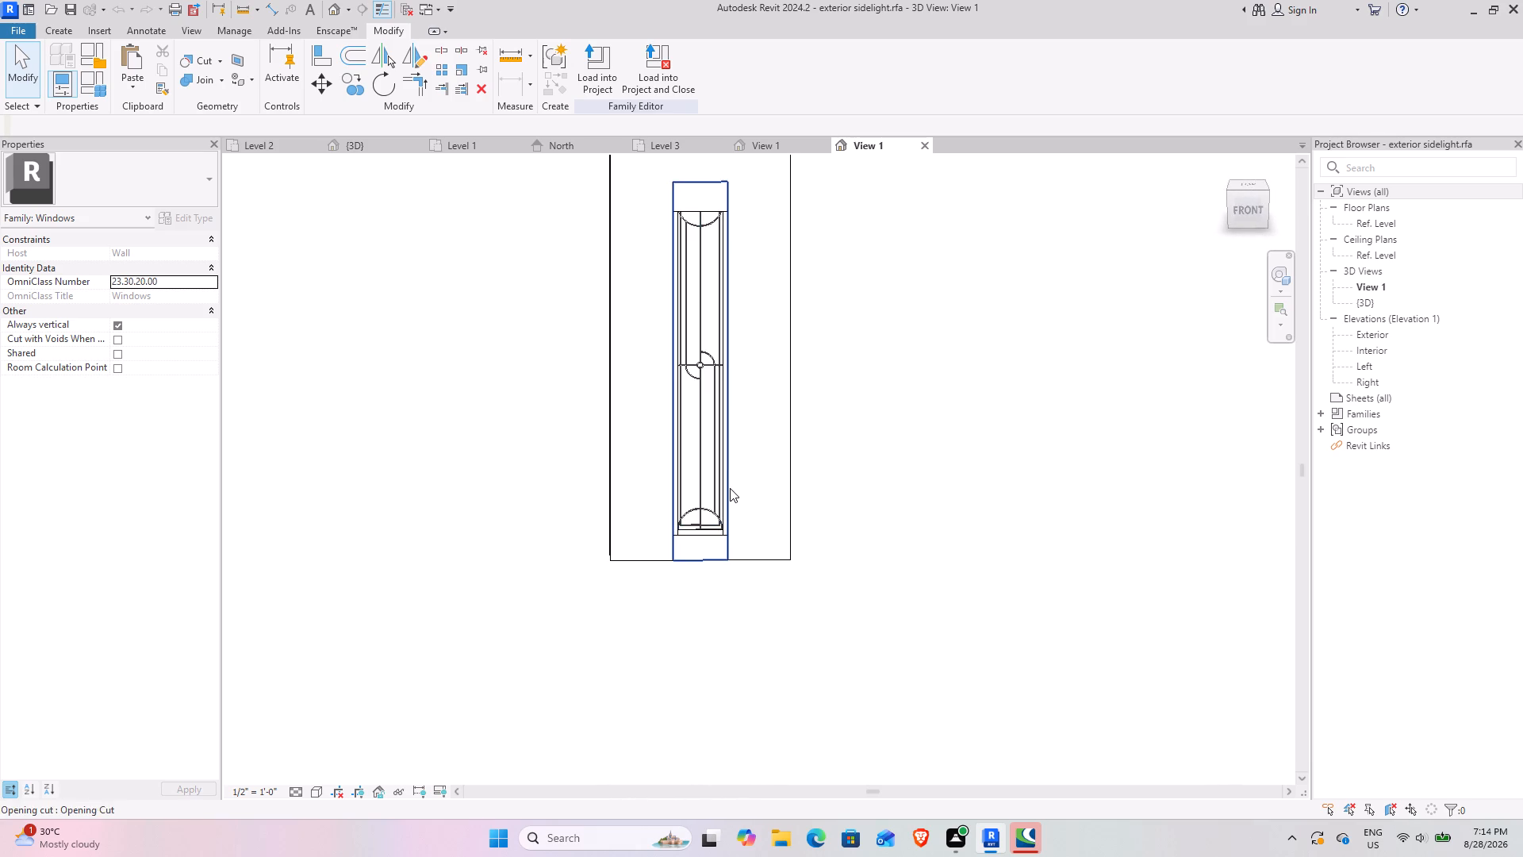
{"action": "scroll", "coordinate": [663, 230], "scroll_direction": "up", "scroll_amount": 7}
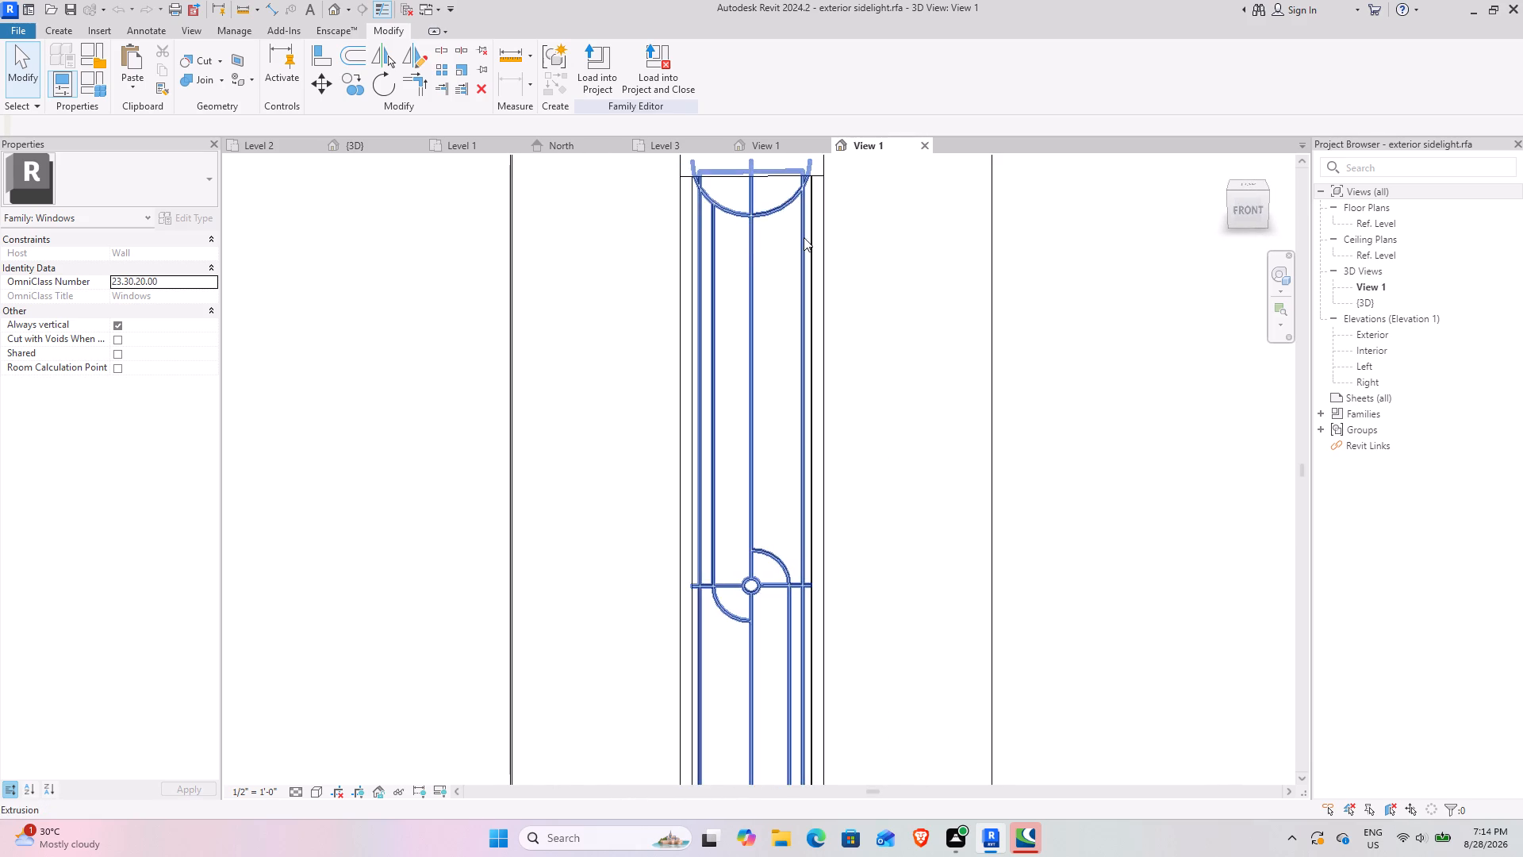
{"action": "scroll", "coordinate": [635, 325], "scroll_direction": "down", "scroll_amount": 5}
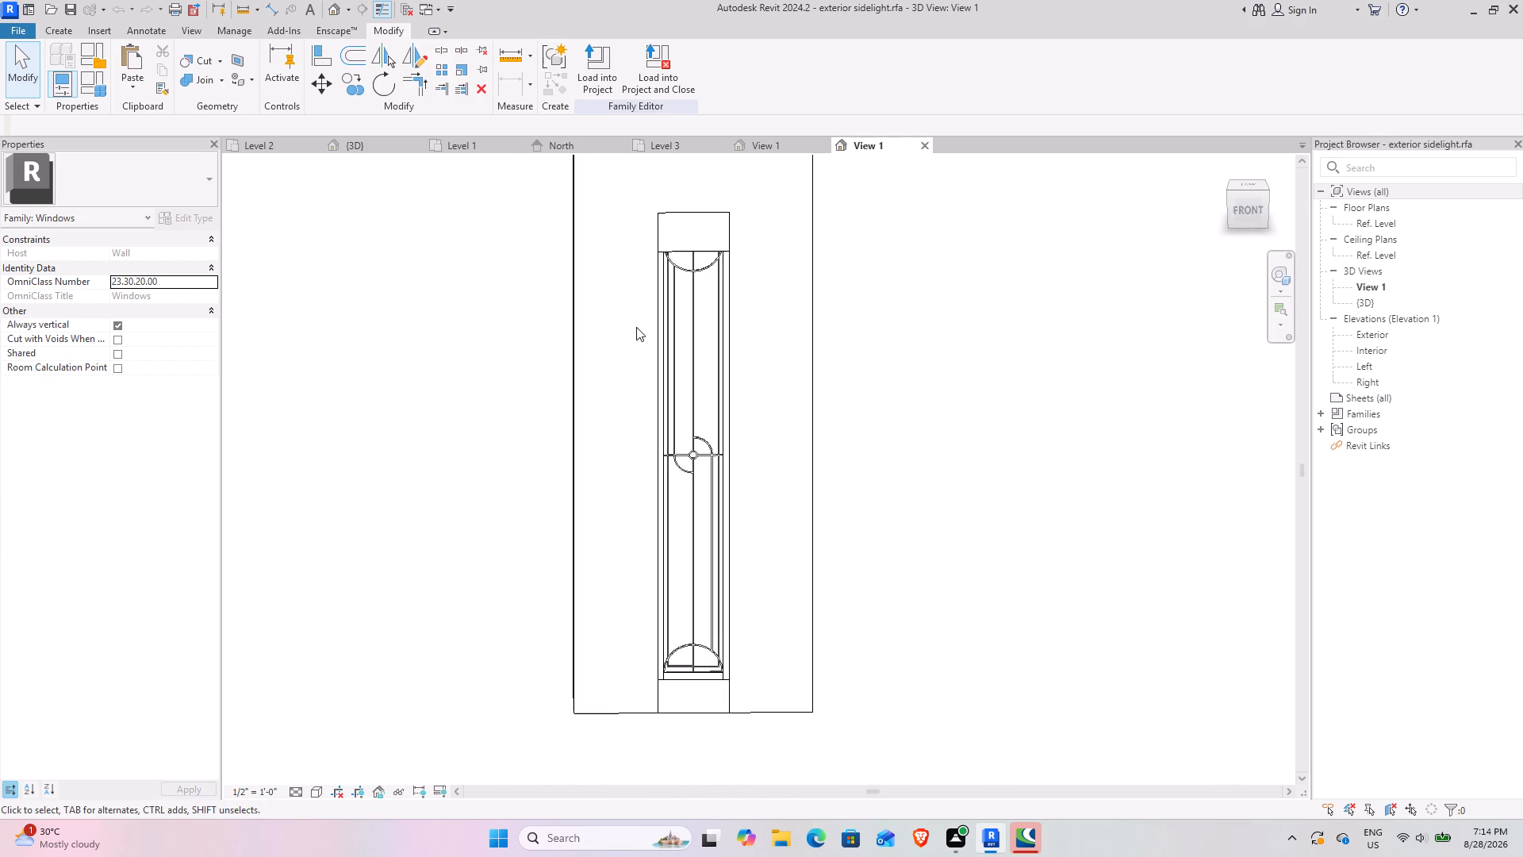
{"action": "scroll", "coordinate": [636, 327], "scroll_direction": "down", "scroll_amount": 4}
{"action": "middle_click_drag", "start_coordinate": [602, 322], "coordinate": [597, 273], "text": "shift"}
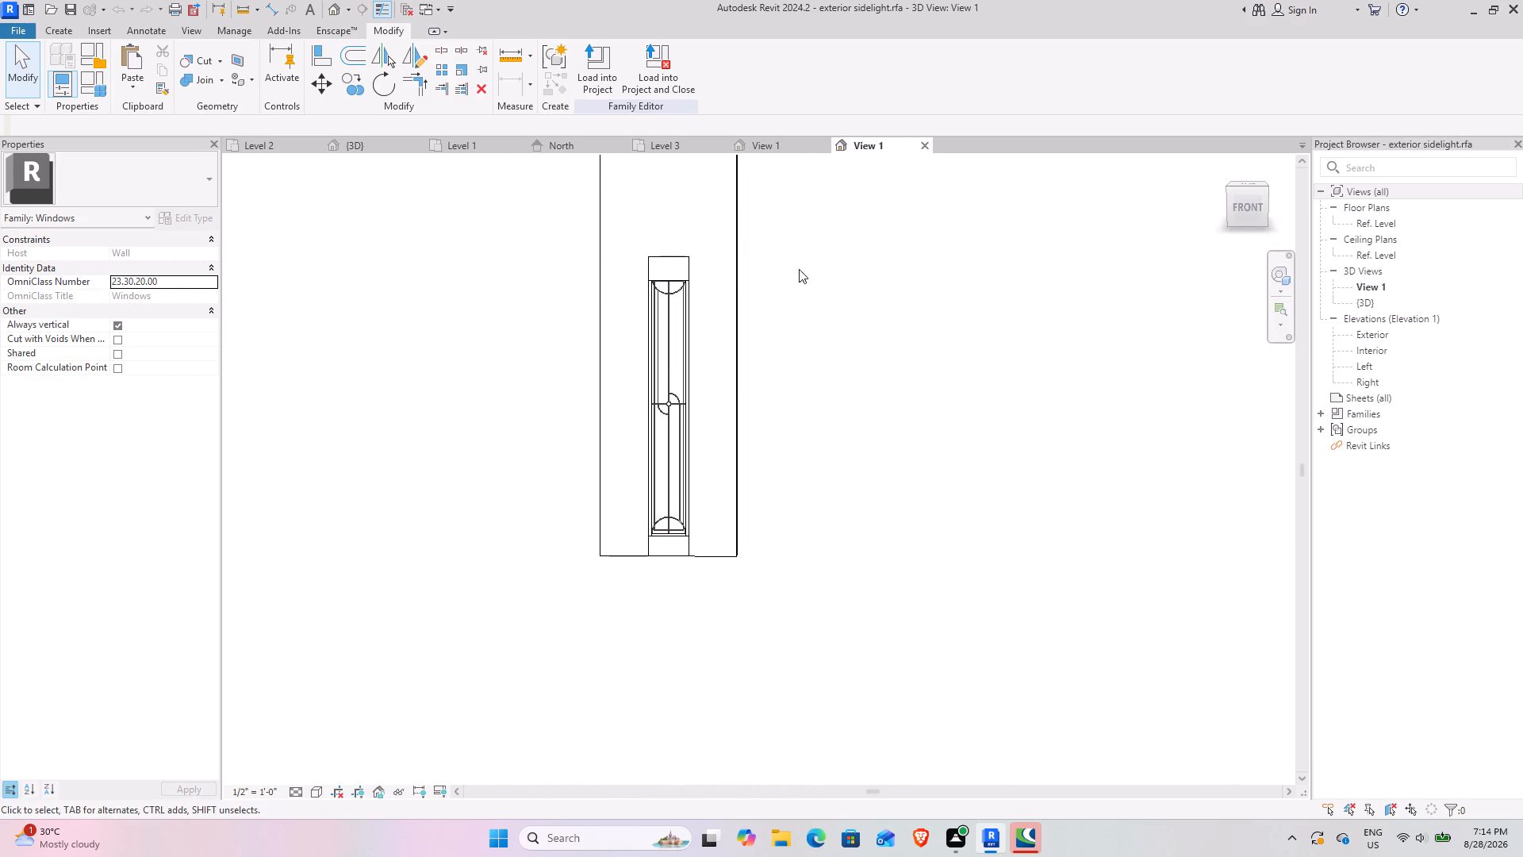
{"action": "left_click", "coordinate": [669, 362]}
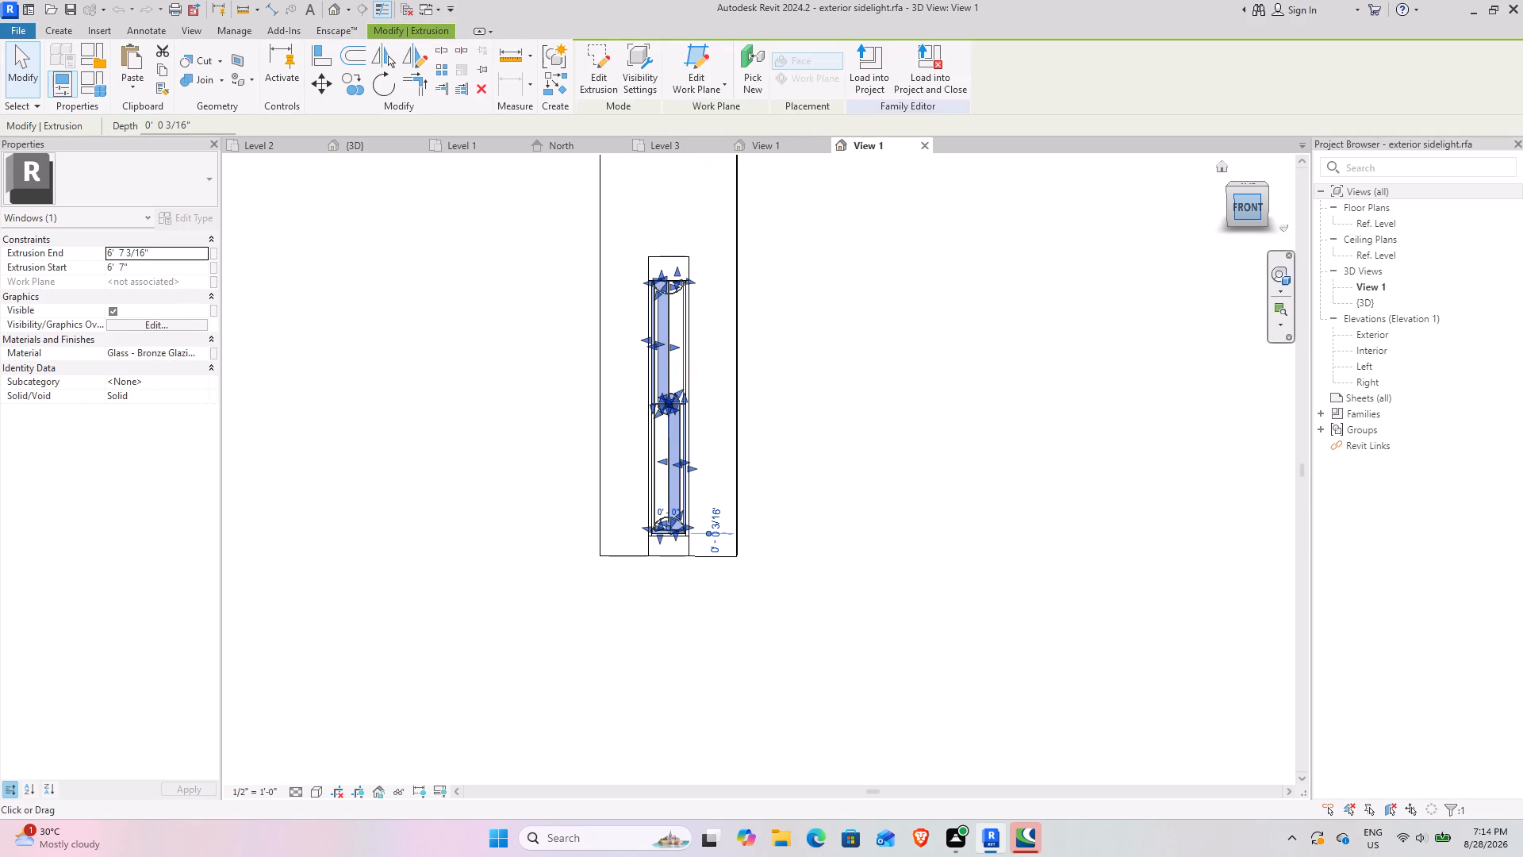
{"action": "left_click", "coordinate": [1250, 212]}
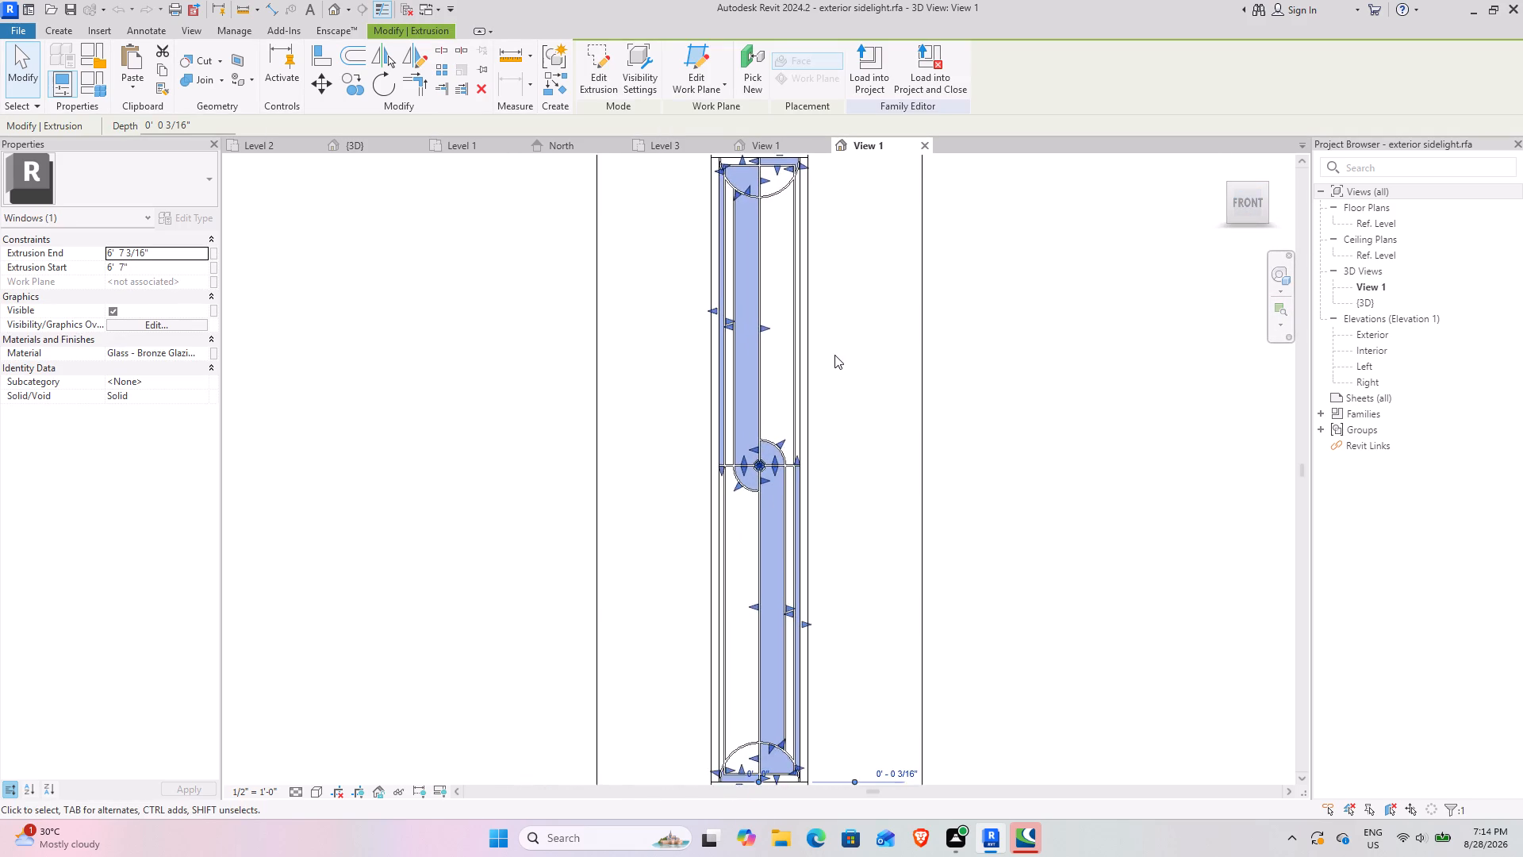
{"action": "scroll", "coordinate": [834, 355], "scroll_direction": "down", "scroll_amount": 3}
{"action": "left_click", "coordinate": [995, 418]}
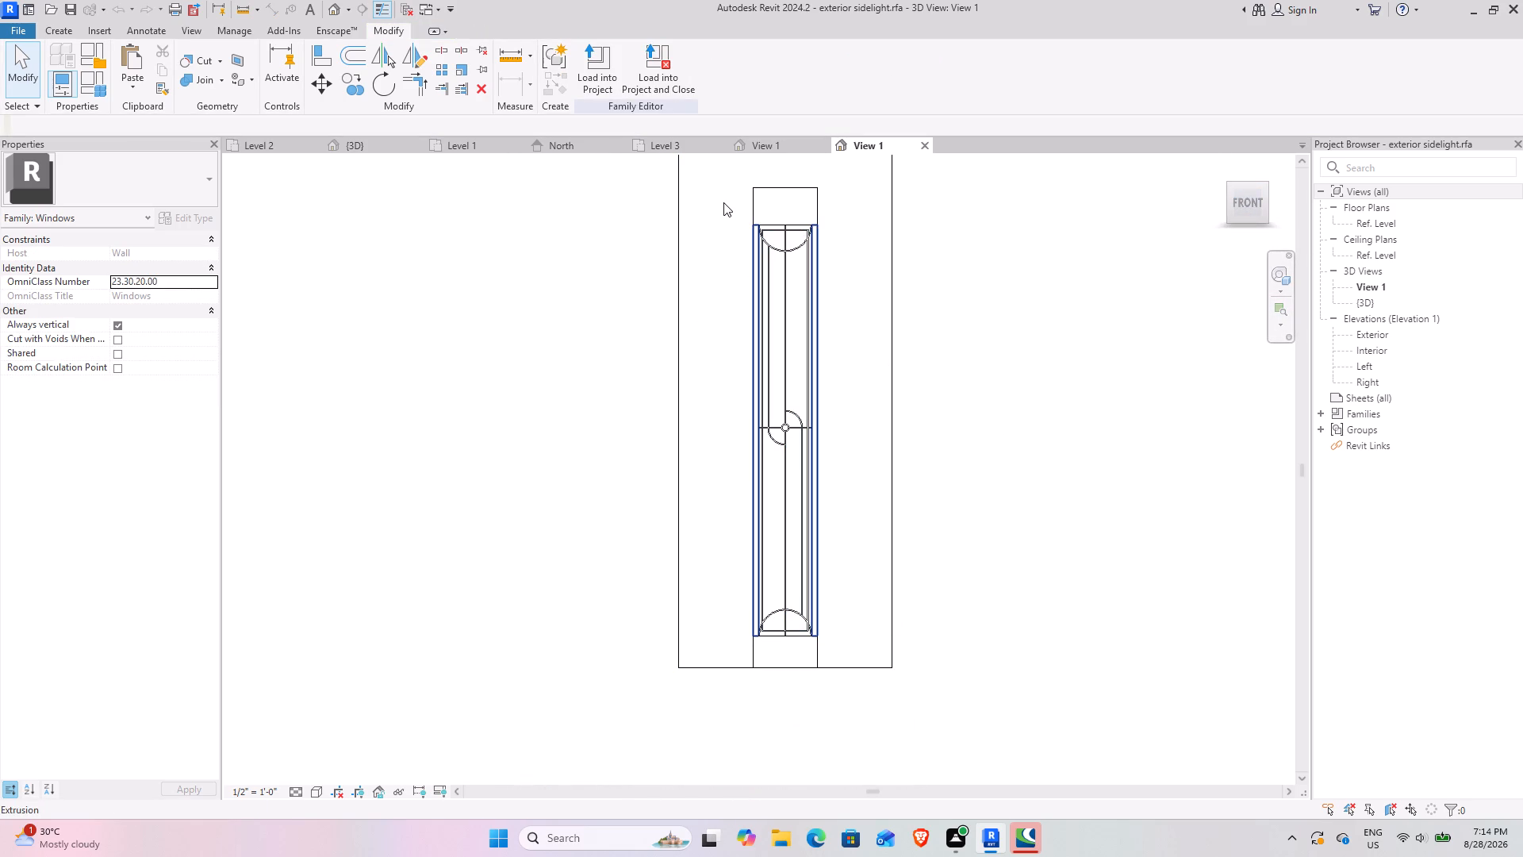
{"action": "left_click_drag", "start_coordinate": [721, 183], "coordinate": [898, 669]}
{"action": "left_click", "coordinate": [606, 386]}
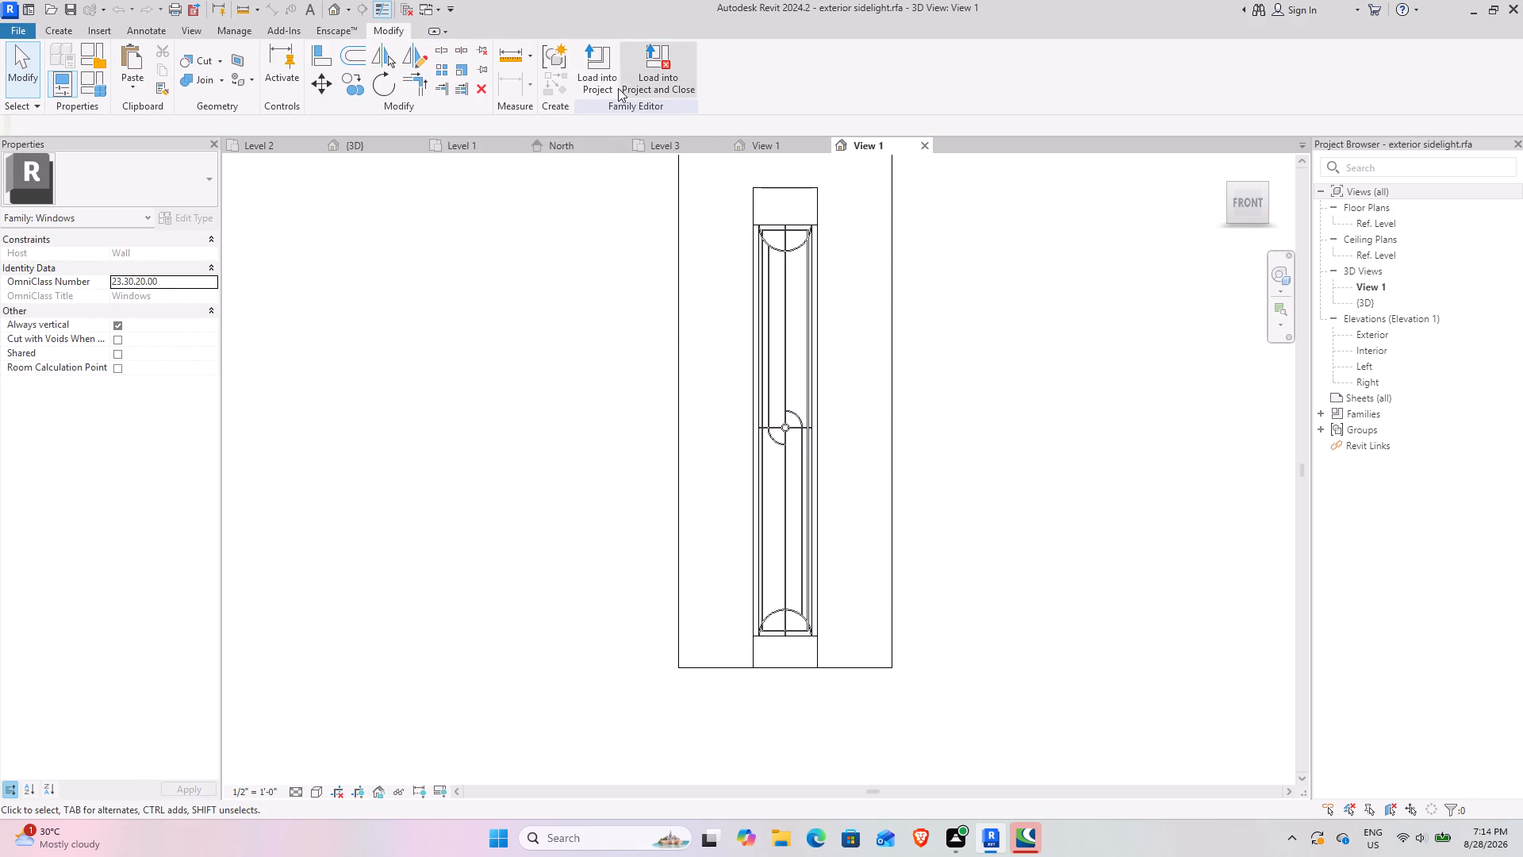
Close the exterior sidelight family without saving it.
{"action": "left_click", "coordinate": [926, 144]}
{"action": "left_click", "coordinate": [800, 422]}
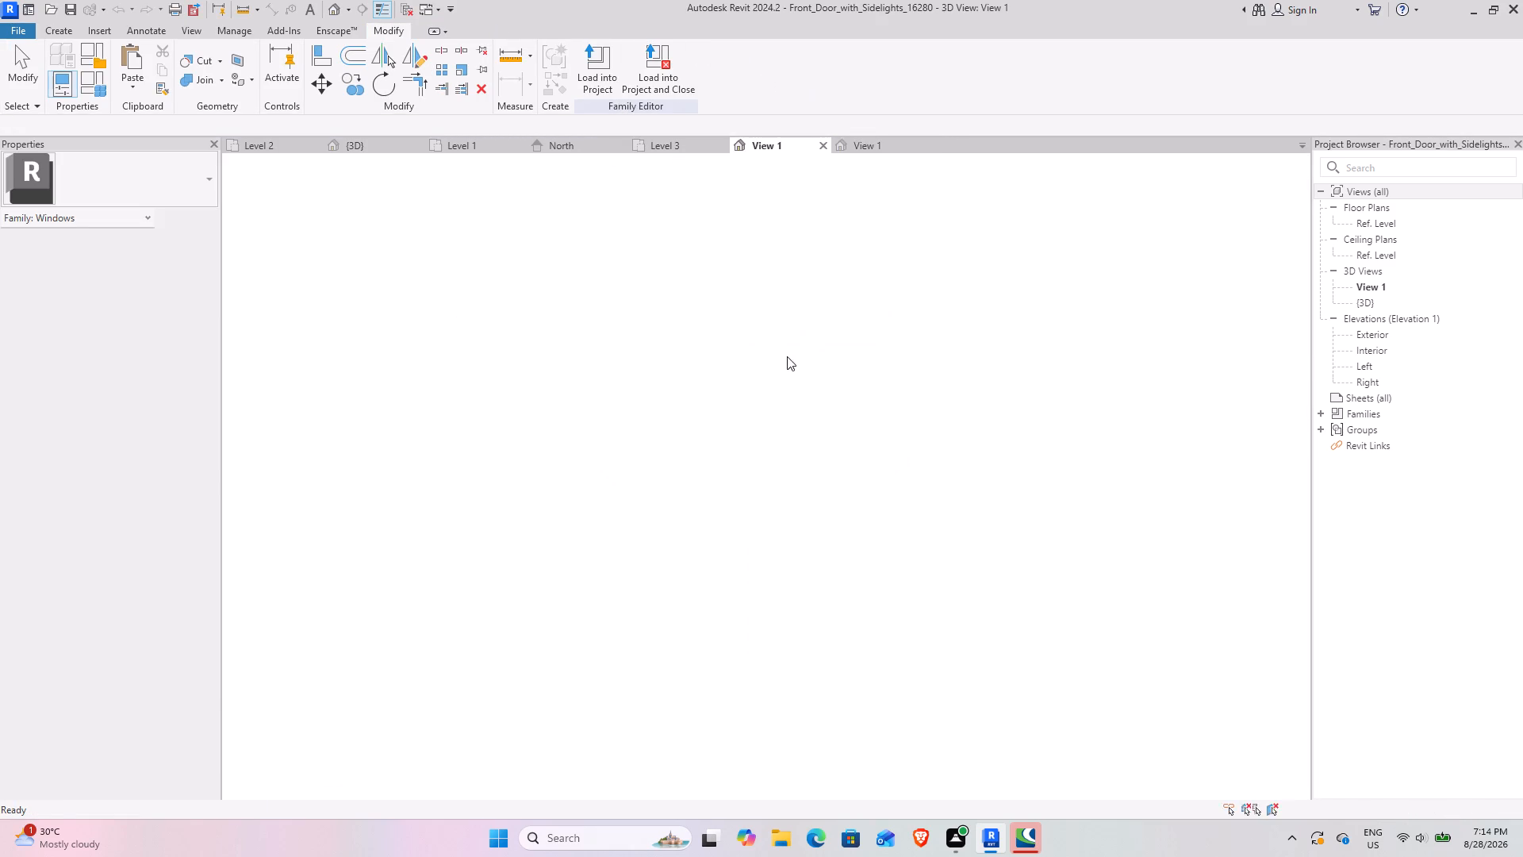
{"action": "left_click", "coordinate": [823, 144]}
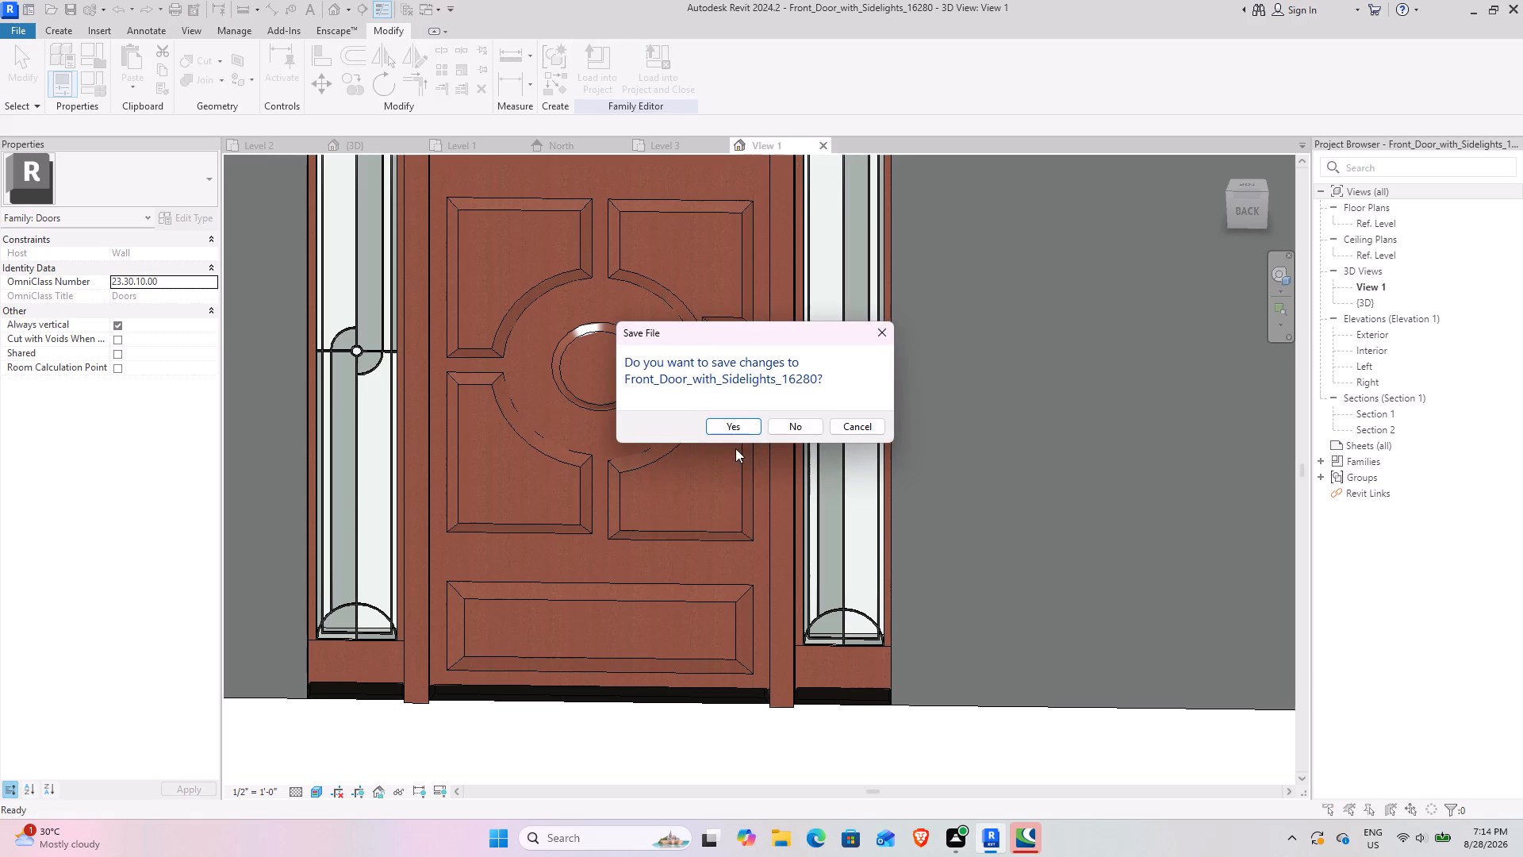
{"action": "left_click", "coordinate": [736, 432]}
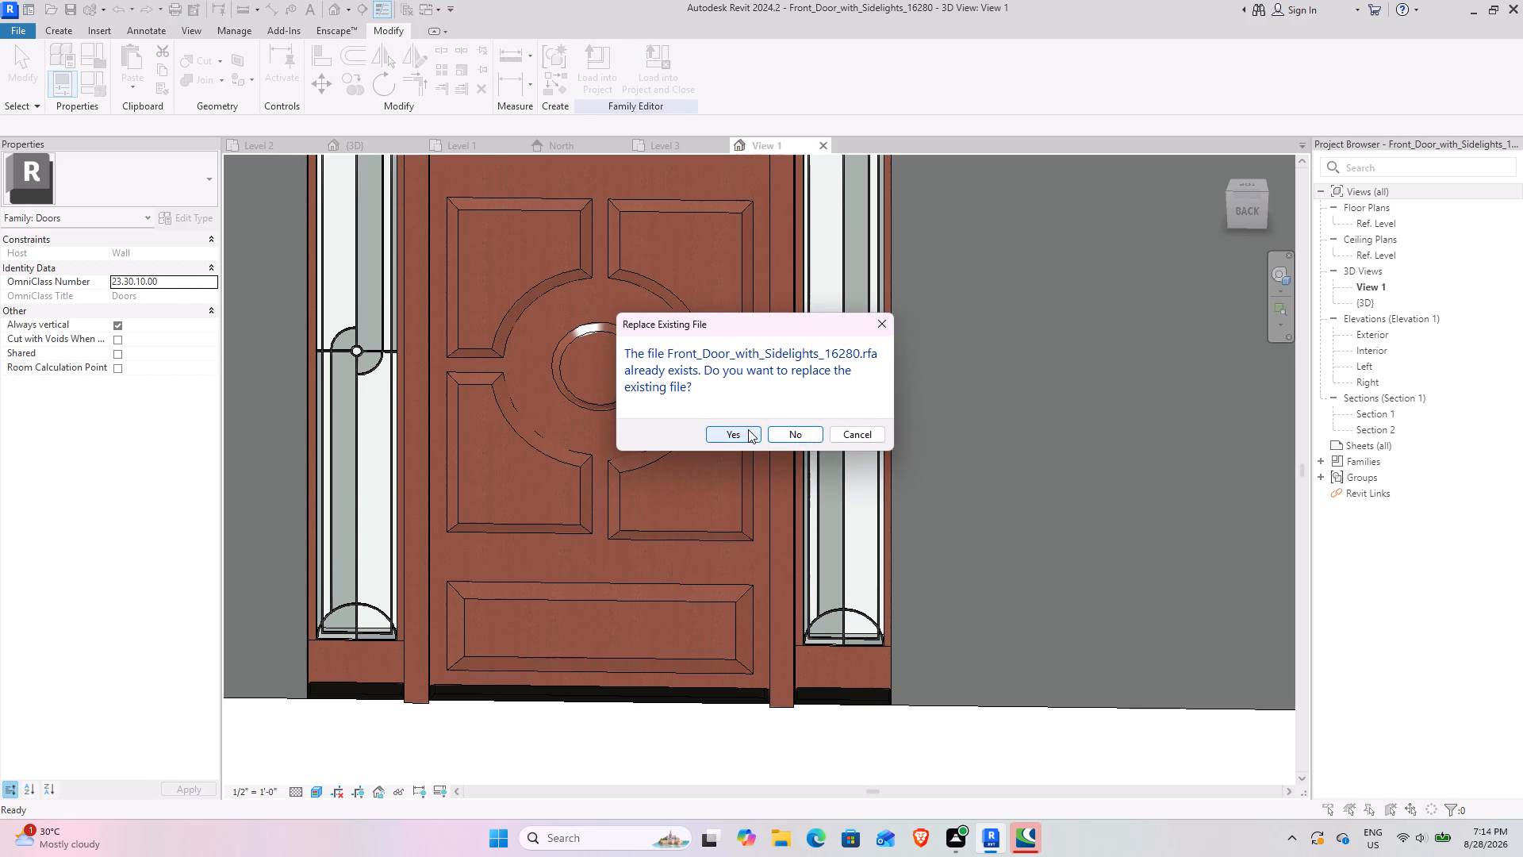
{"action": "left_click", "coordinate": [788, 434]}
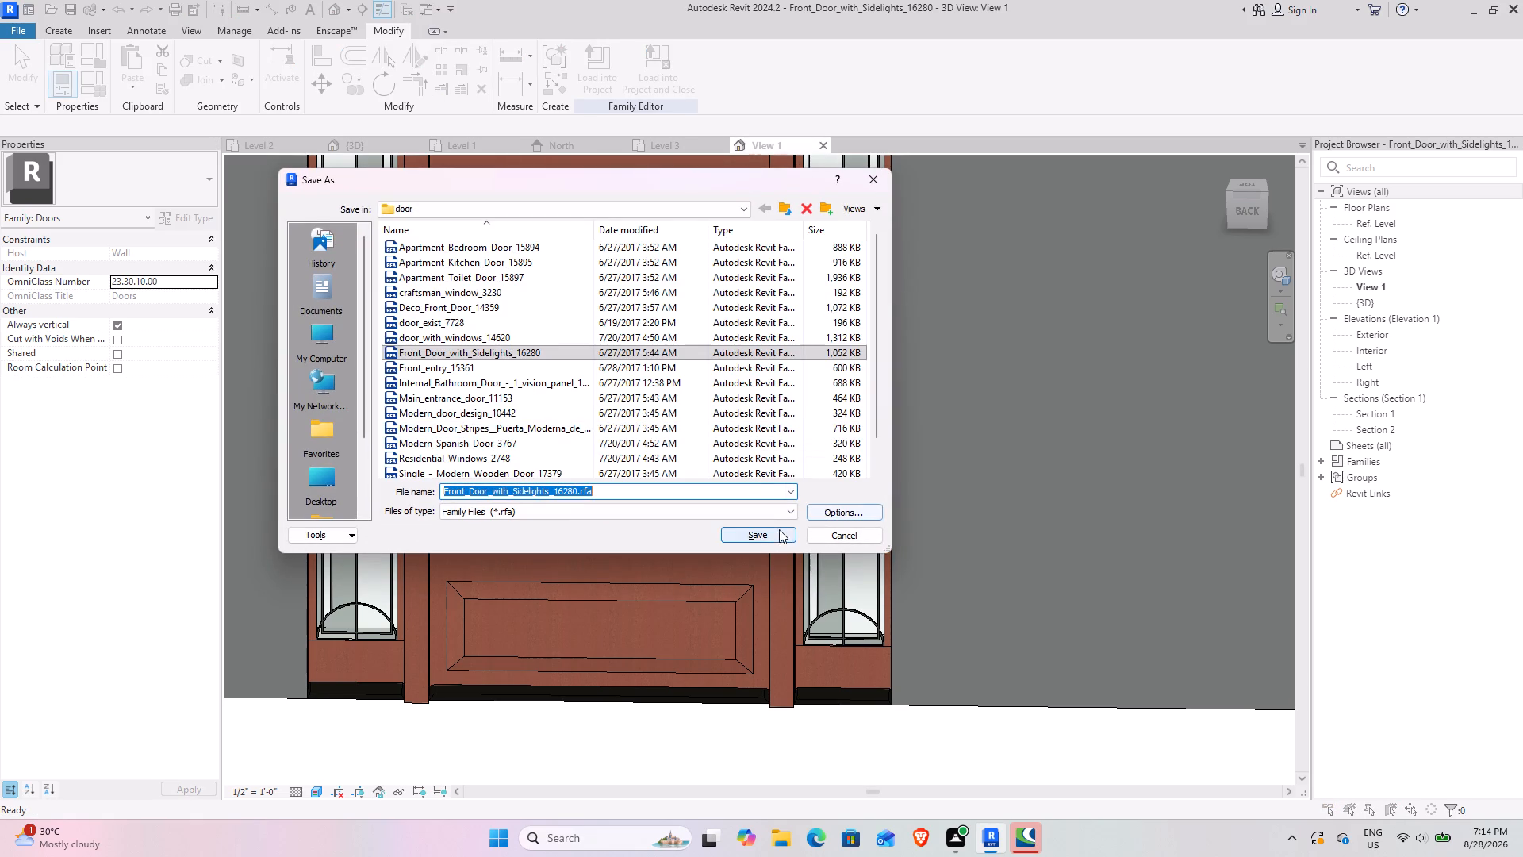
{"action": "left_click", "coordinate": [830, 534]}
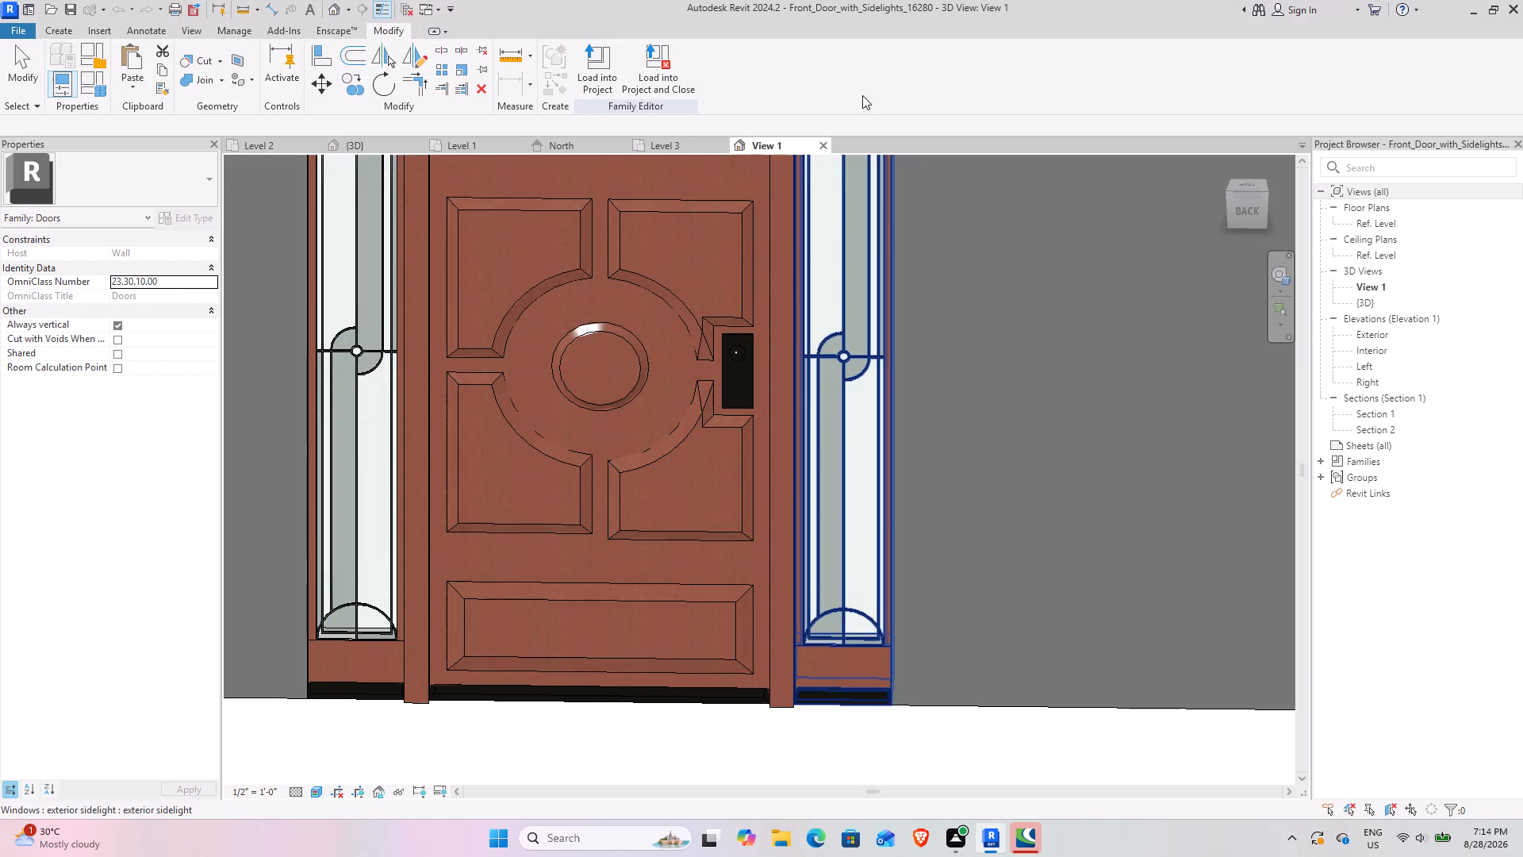
Close the Front_Door_with_Sidelights_16280 family without saving and return to the project's Level 1 floor plan.
{"action": "left_click", "coordinate": [828, 146]}
{"action": "left_click", "coordinate": [811, 419]}
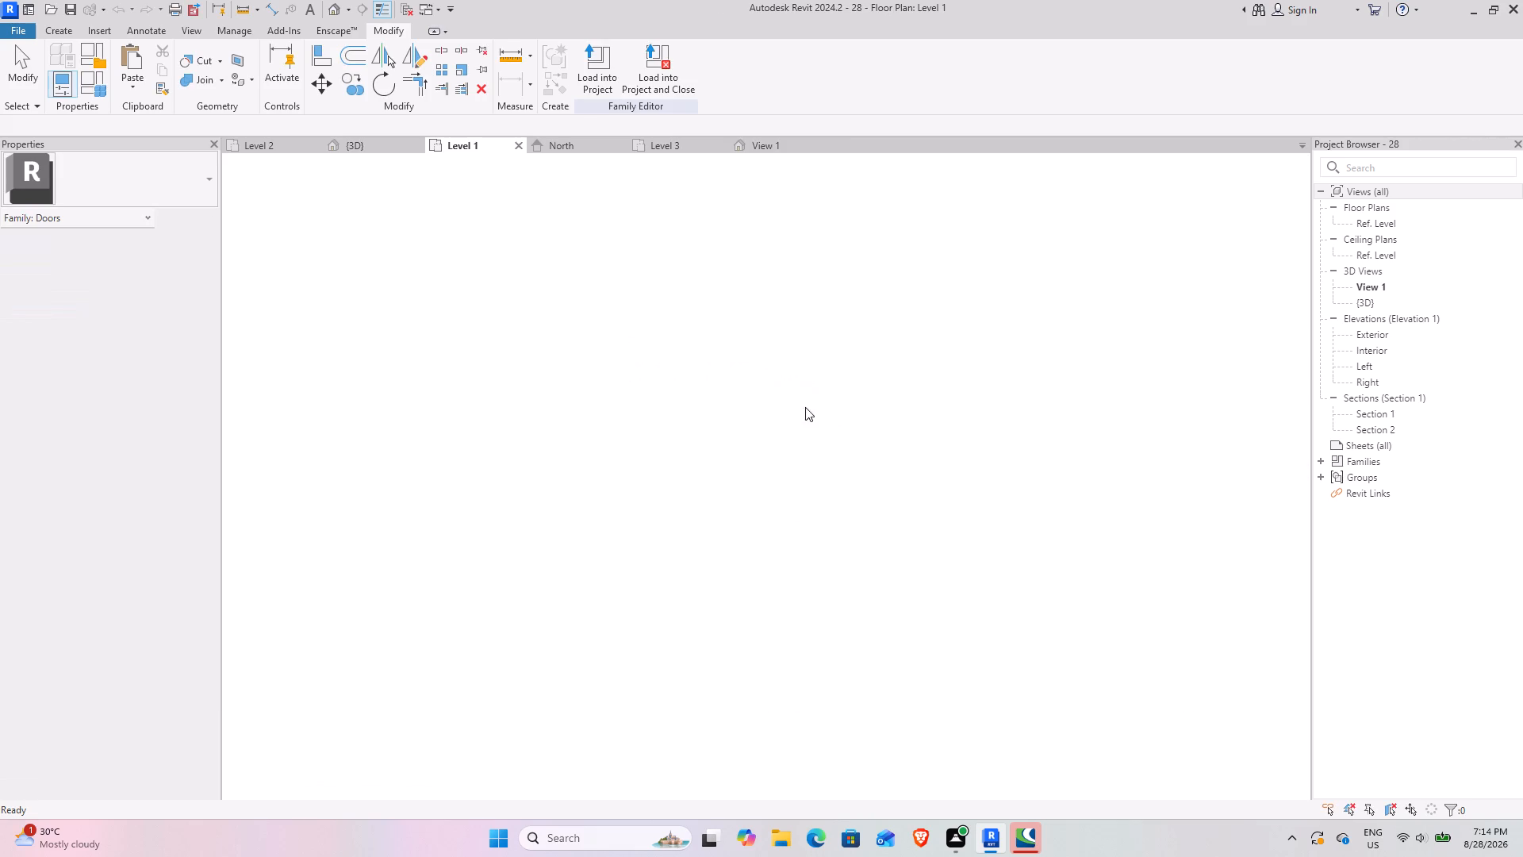
Compare the portico entrance's double door and side glazing with the dining room's sidelight door, in plan and from several 3D angles.
{"action": "scroll", "coordinate": [804, 397], "scroll_direction": "down", "scroll_amount": 8}
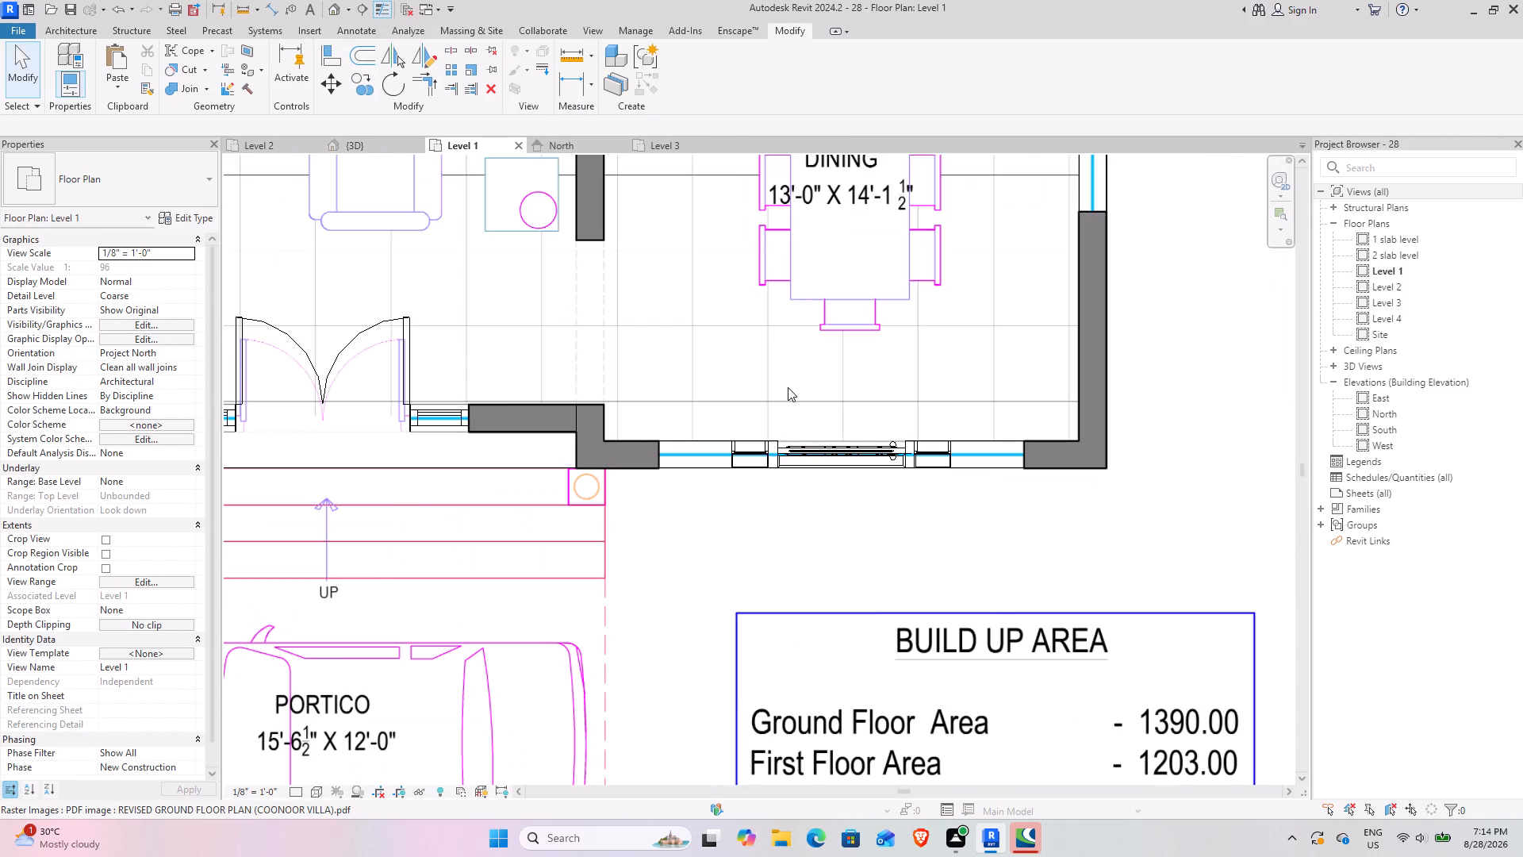
{"action": "middle_click_drag", "start_coordinate": [787, 381], "coordinate": [883, 371]}
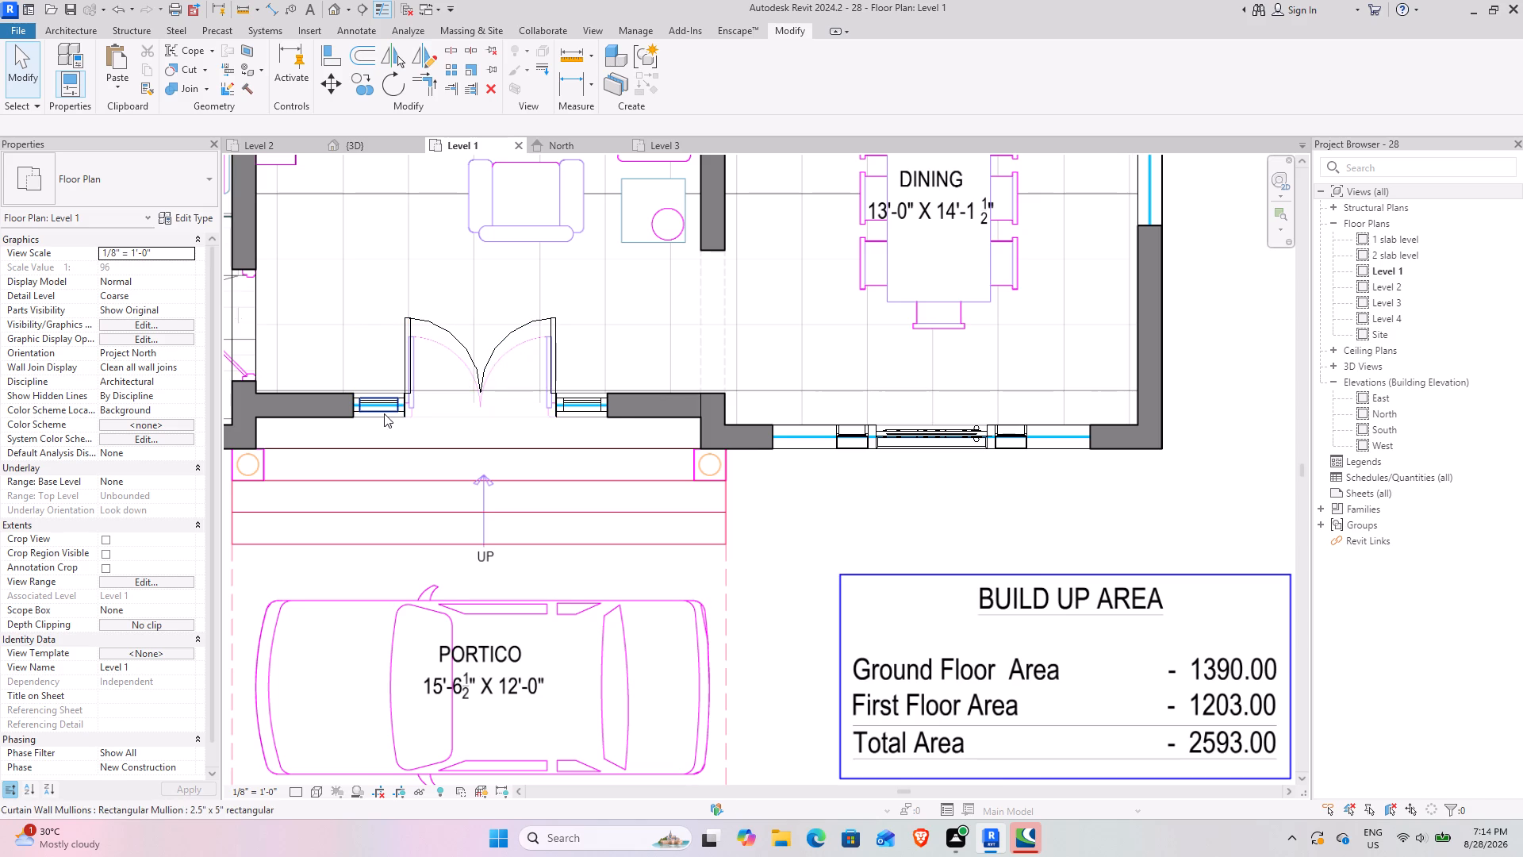
{"action": "left_click", "coordinate": [351, 140]}
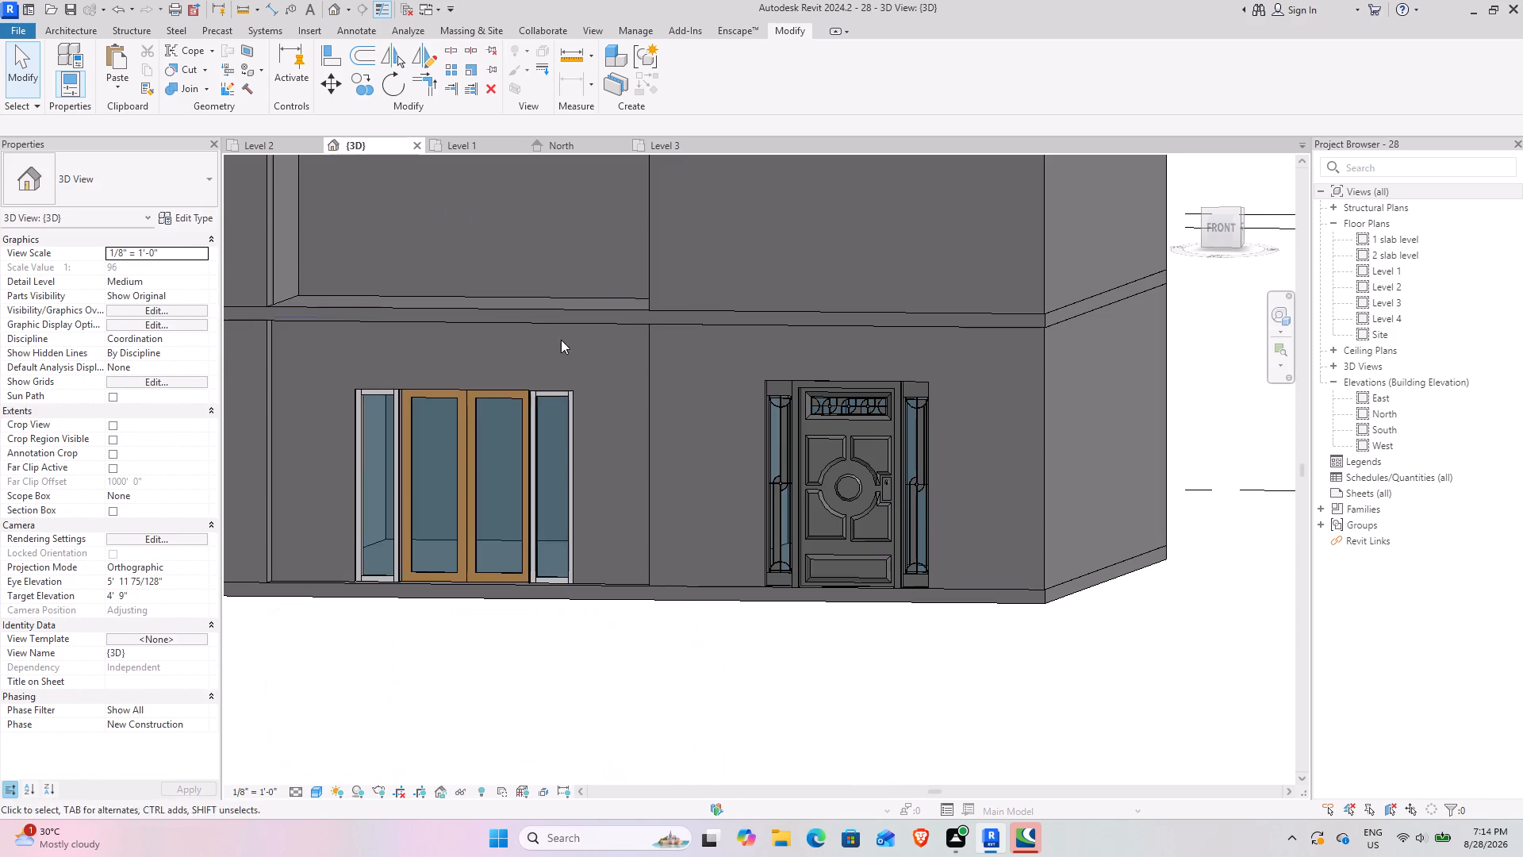
{"action": "scroll", "coordinate": [524, 313], "scroll_direction": "down", "scroll_amount": 4}
{"action": "middle_click_drag", "start_coordinate": [518, 314], "coordinate": [520, 299]}
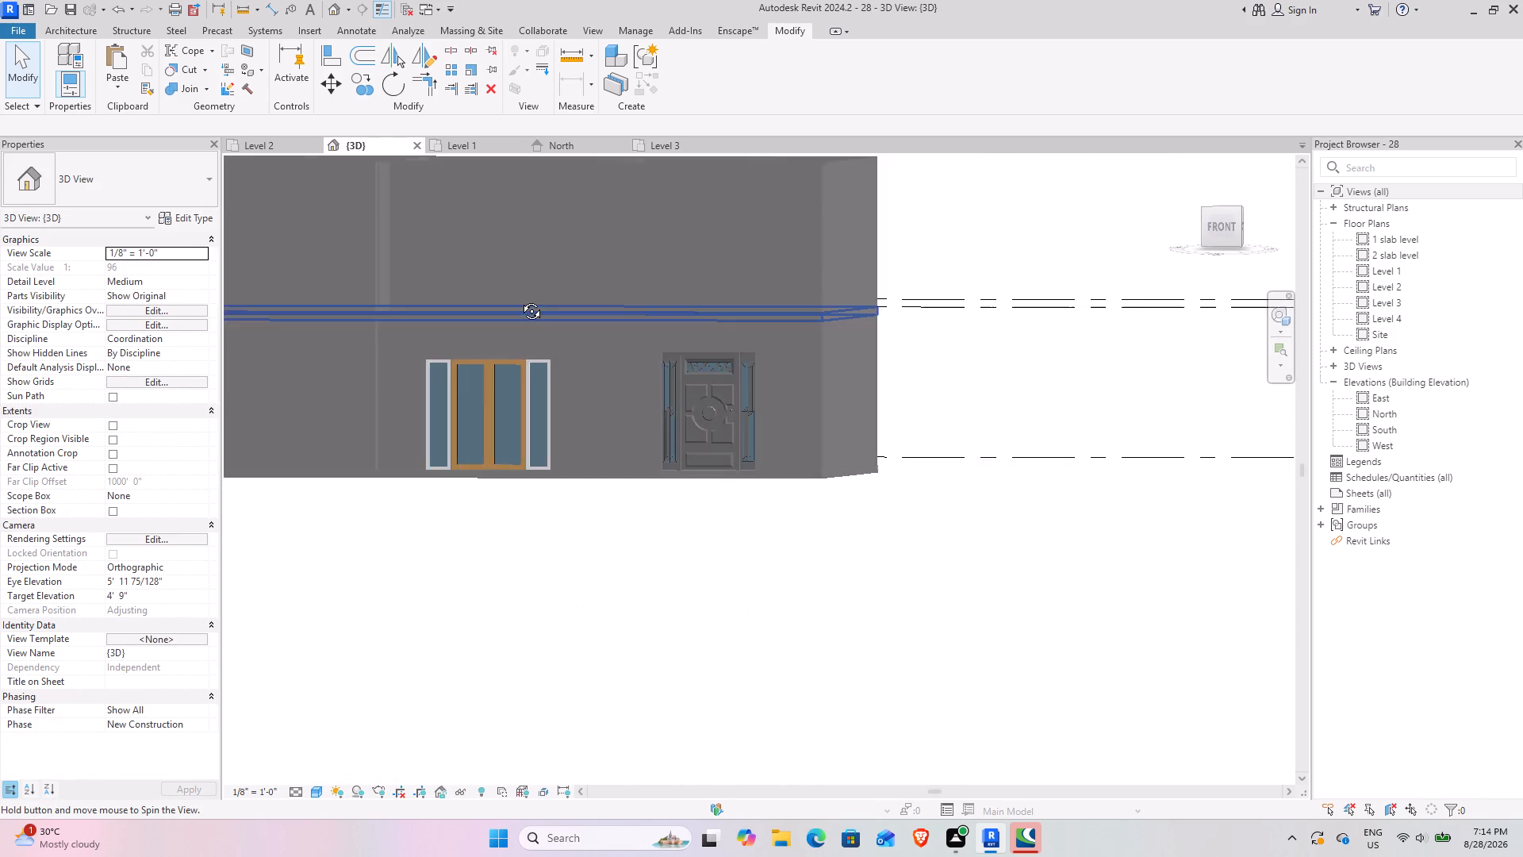
{"action": "middle_click_drag", "start_coordinate": [520, 299], "coordinate": [547, 309]}
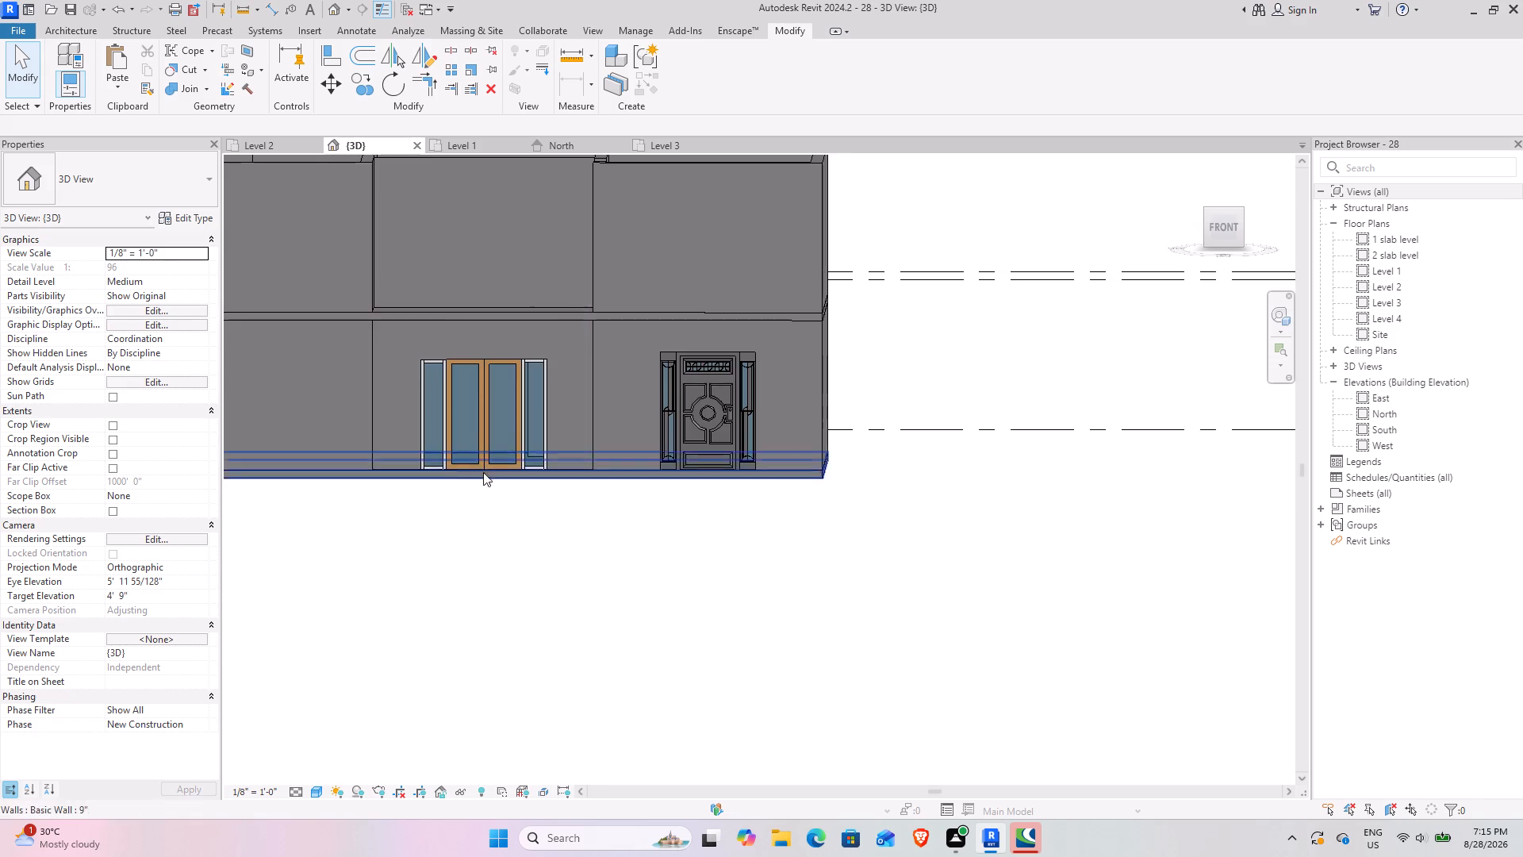
{"action": "scroll", "coordinate": [431, 457], "scroll_direction": "up", "scroll_amount": 7}
{"action": "middle_click", "coordinate": [595, 486], "text": "shift"}
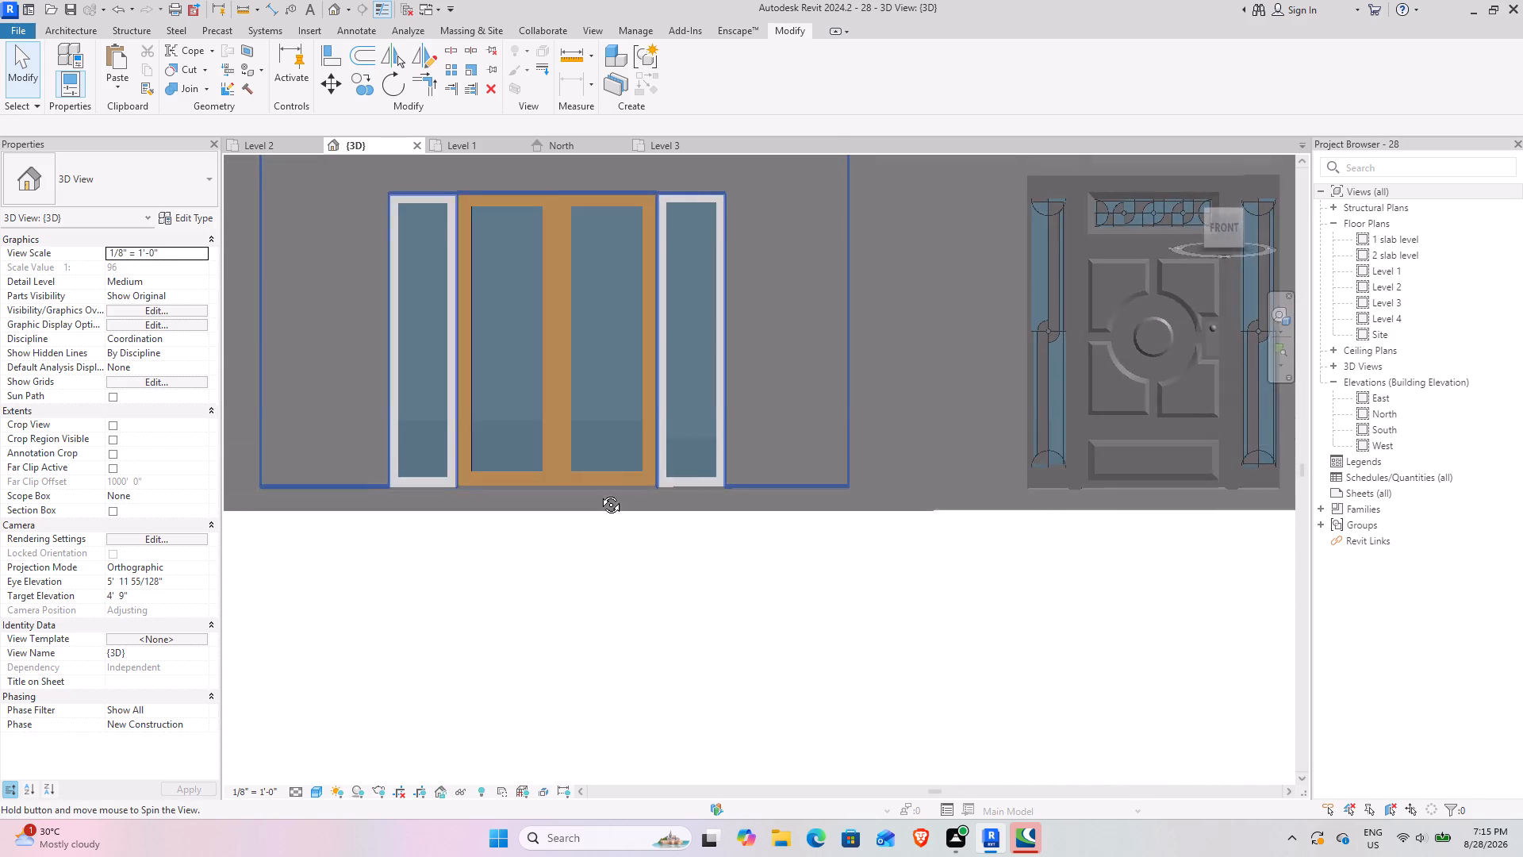
{"action": "scroll", "coordinate": [604, 492], "scroll_direction": "down", "scroll_amount": 5}
{"action": "middle_click_drag", "start_coordinate": [613, 496], "coordinate": [565, 408], "text": "shift"}
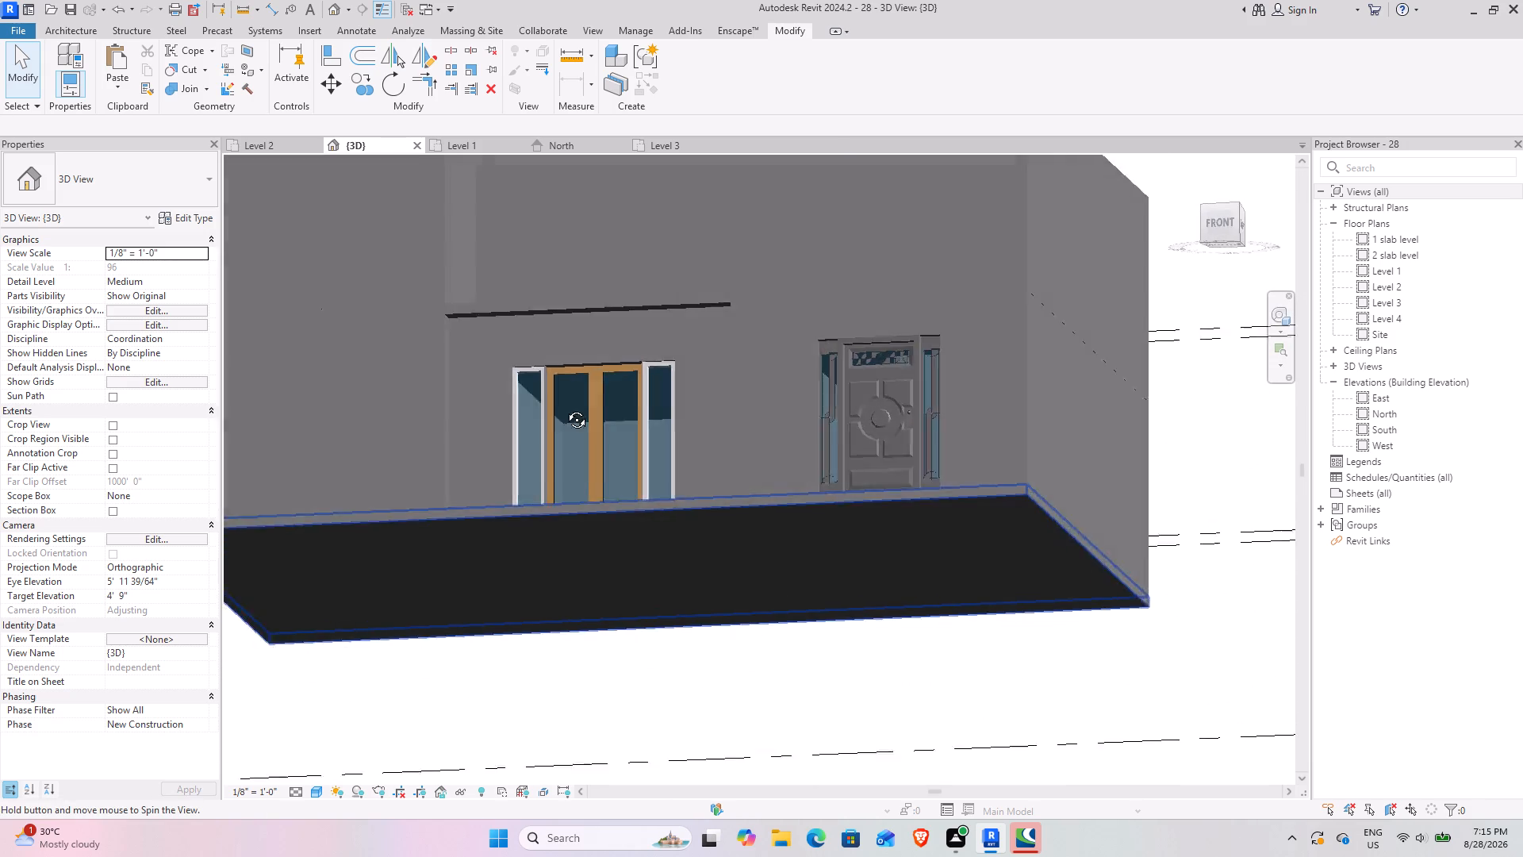
{"action": "middle_click_drag", "start_coordinate": [565, 408], "coordinate": [612, 492], "text": "shift"}
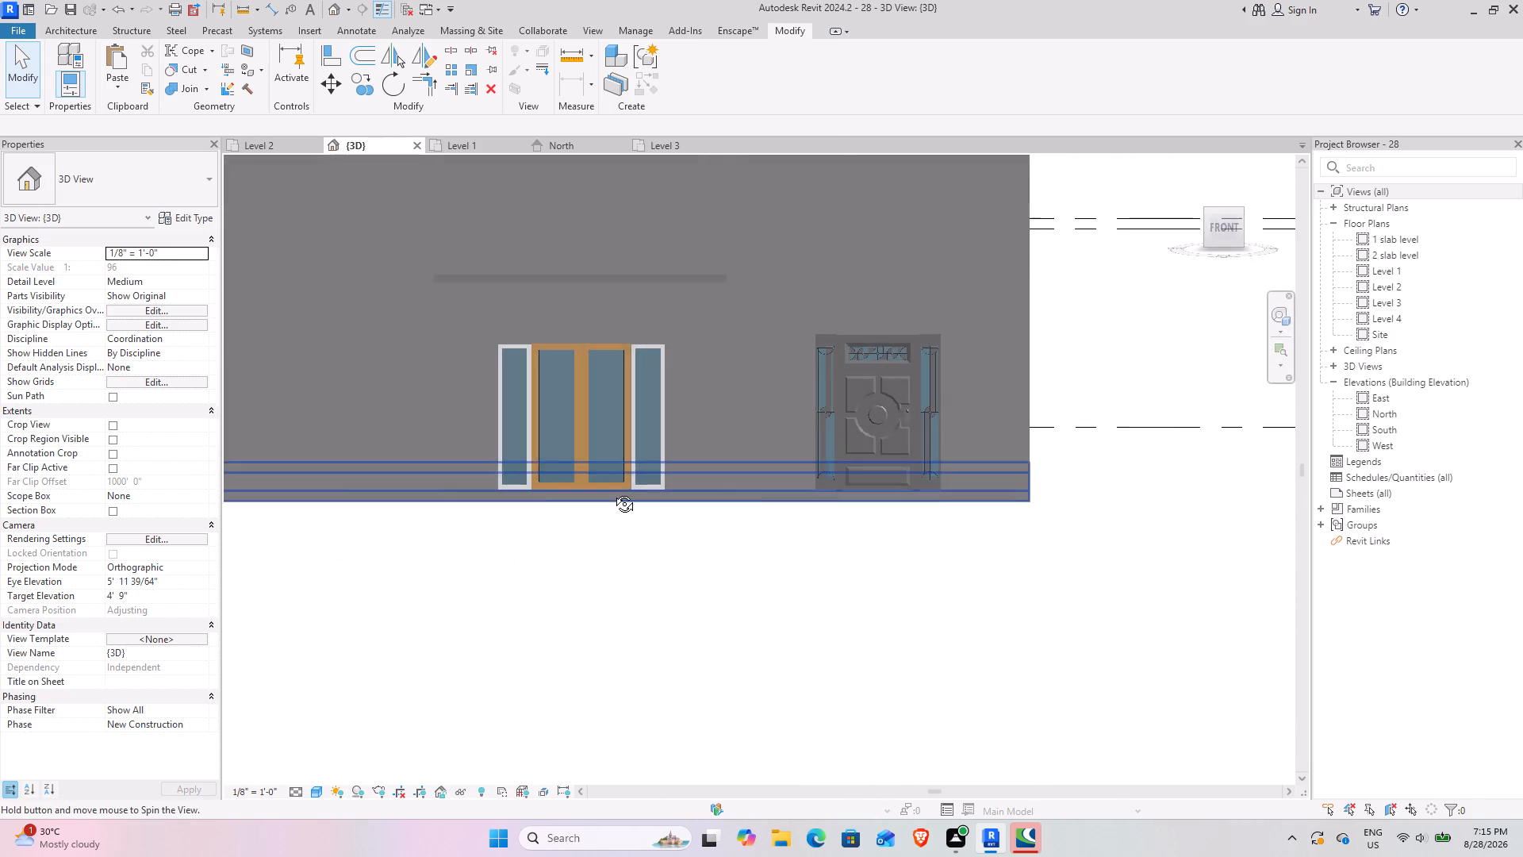
{"action": "middle_click_drag", "start_coordinate": [612, 492], "coordinate": [624, 512], "text": "shift"}
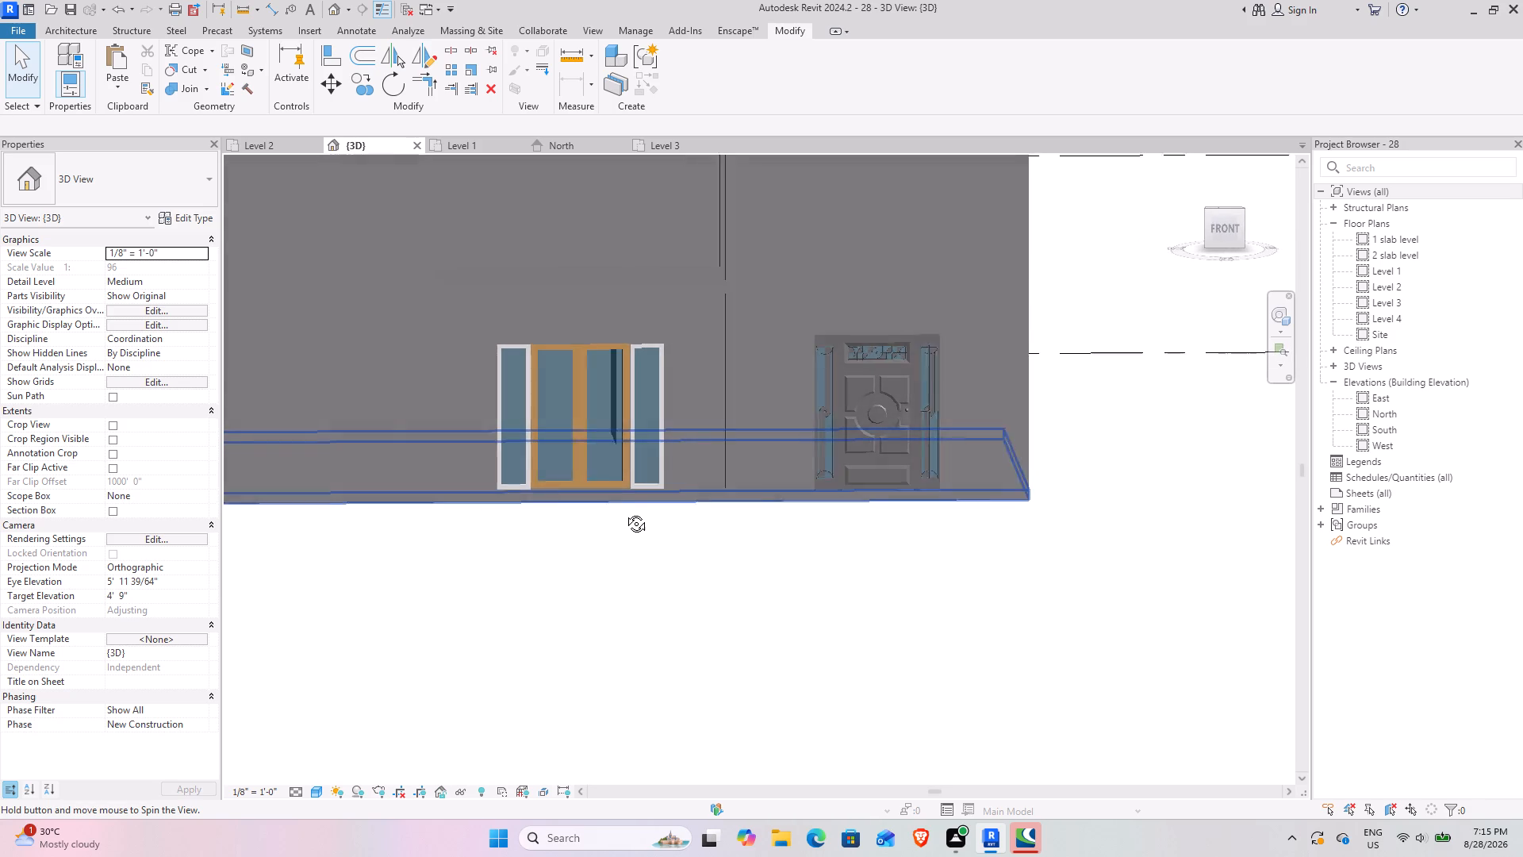
{"action": "middle_click_drag", "start_coordinate": [624, 512], "coordinate": [628, 515], "text": "shift"}
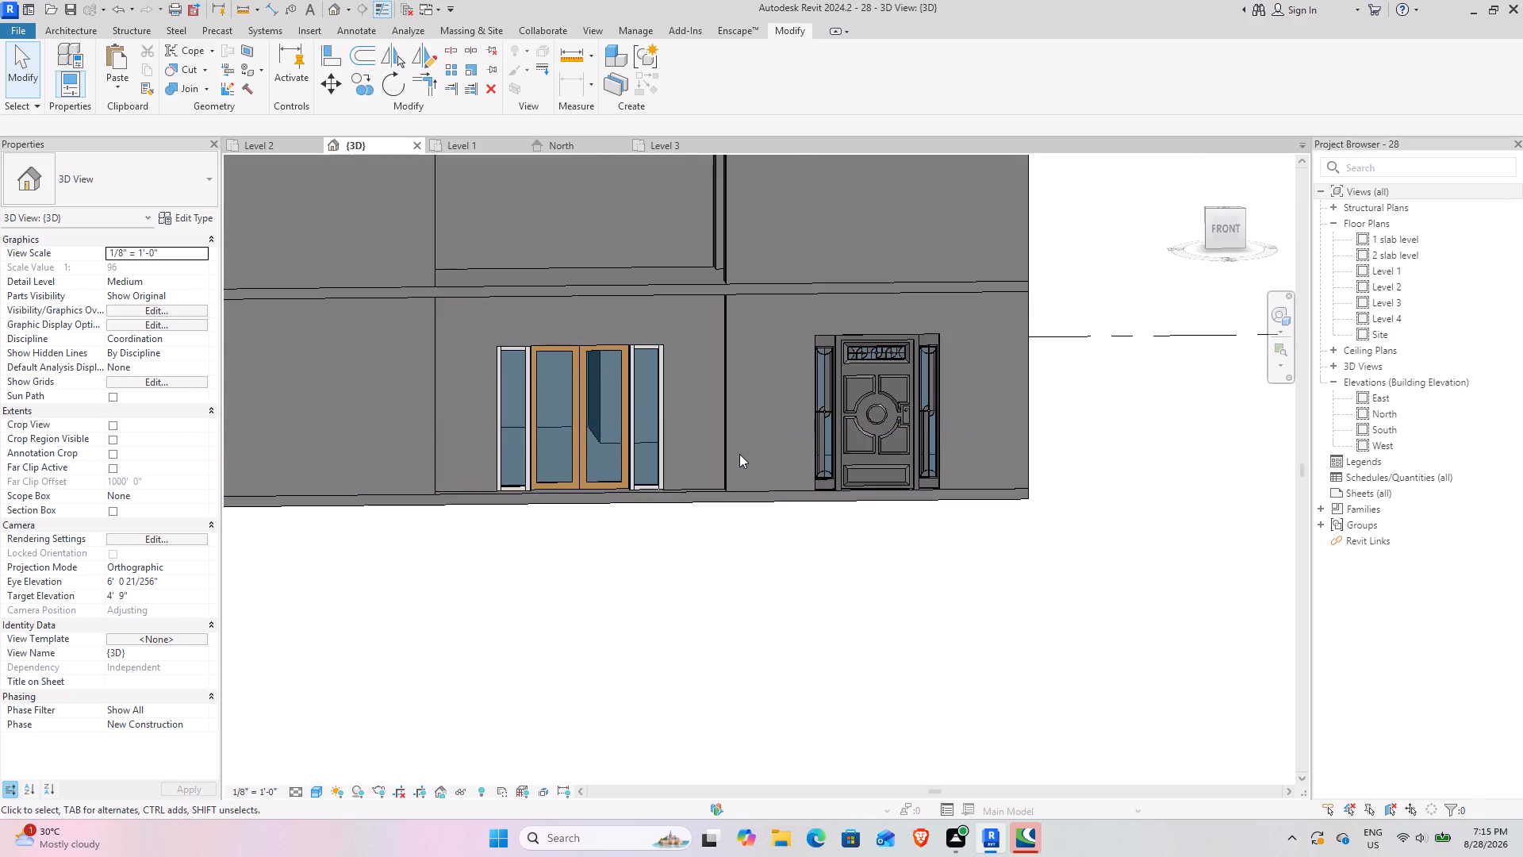
{"action": "scroll", "coordinate": [739, 454], "scroll_direction": "down", "scroll_amount": 4}
{"action": "middle_click_drag", "start_coordinate": [730, 463], "coordinate": [650, 436], "text": "shift"}
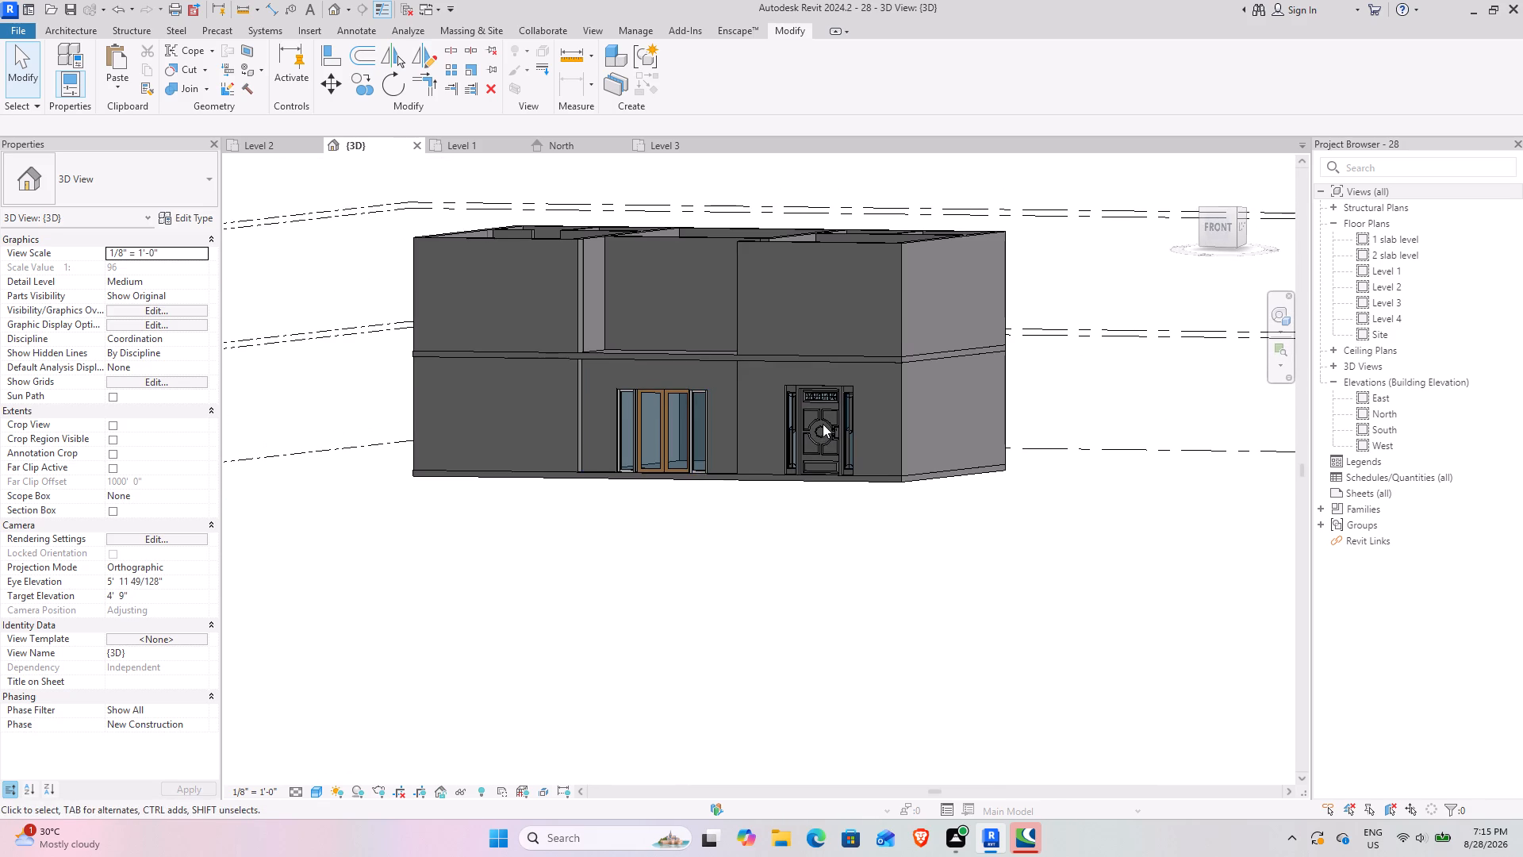
Delete the panelled front door with sidelights from the dining room's front wall.
{"action": "left_click", "coordinate": [823, 424]}
{"action": "left_click", "coordinate": [489, 93]}
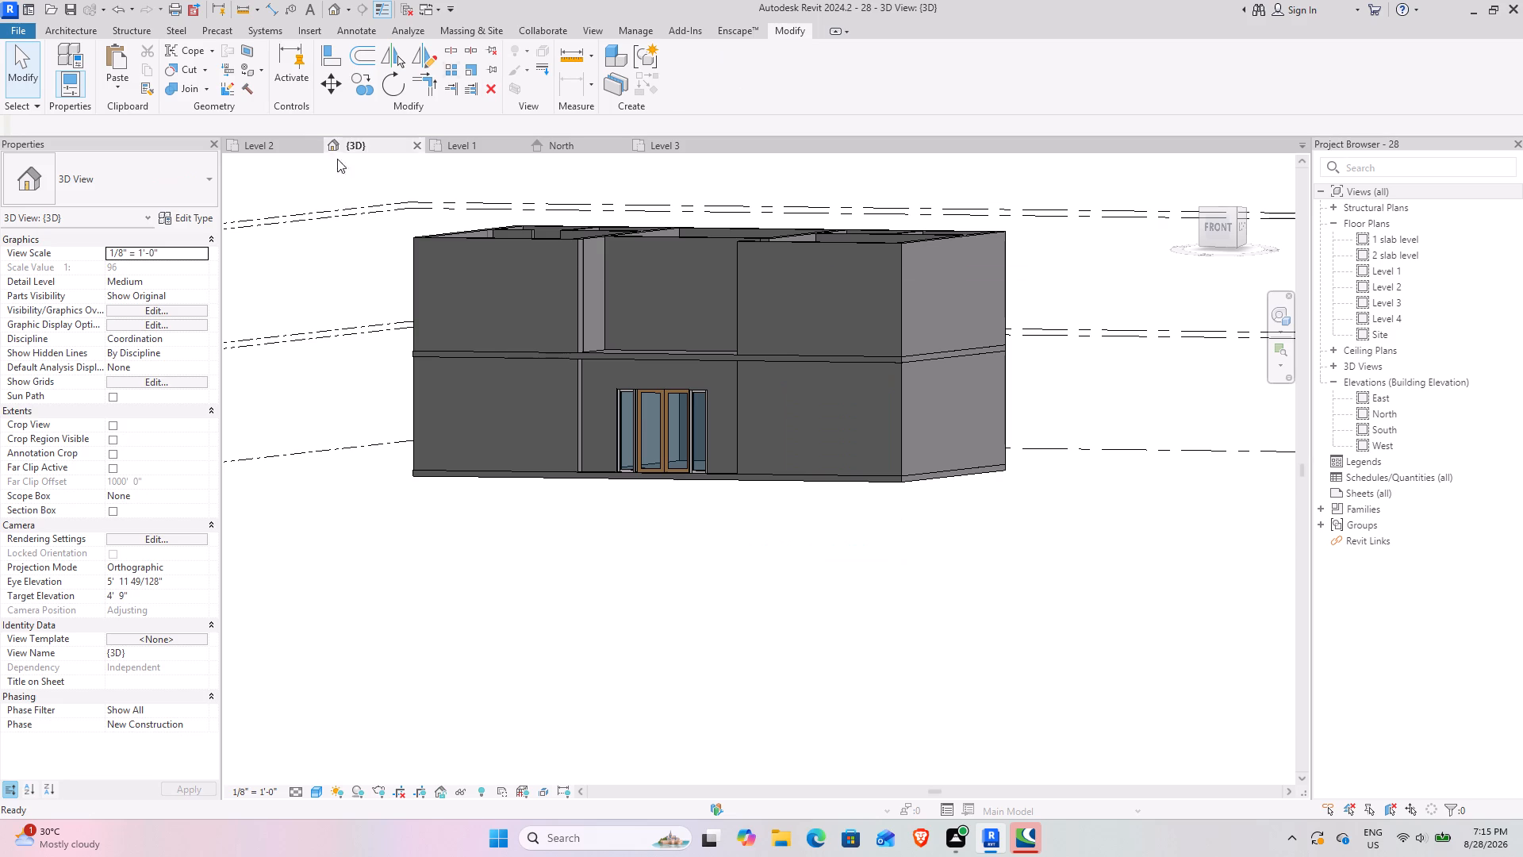
Examine the portico entrance's double door and storefront side glazing in 3D, from the whole building down to the door heads.
{"action": "scroll", "coordinate": [738, 465], "scroll_direction": "down", "scroll_amount": 2}
{"action": "middle_click_drag", "start_coordinate": [723, 447], "coordinate": [763, 504], "text": "shift"}
{"action": "scroll", "coordinate": [645, 377], "scroll_direction": "up", "scroll_amount": 2}
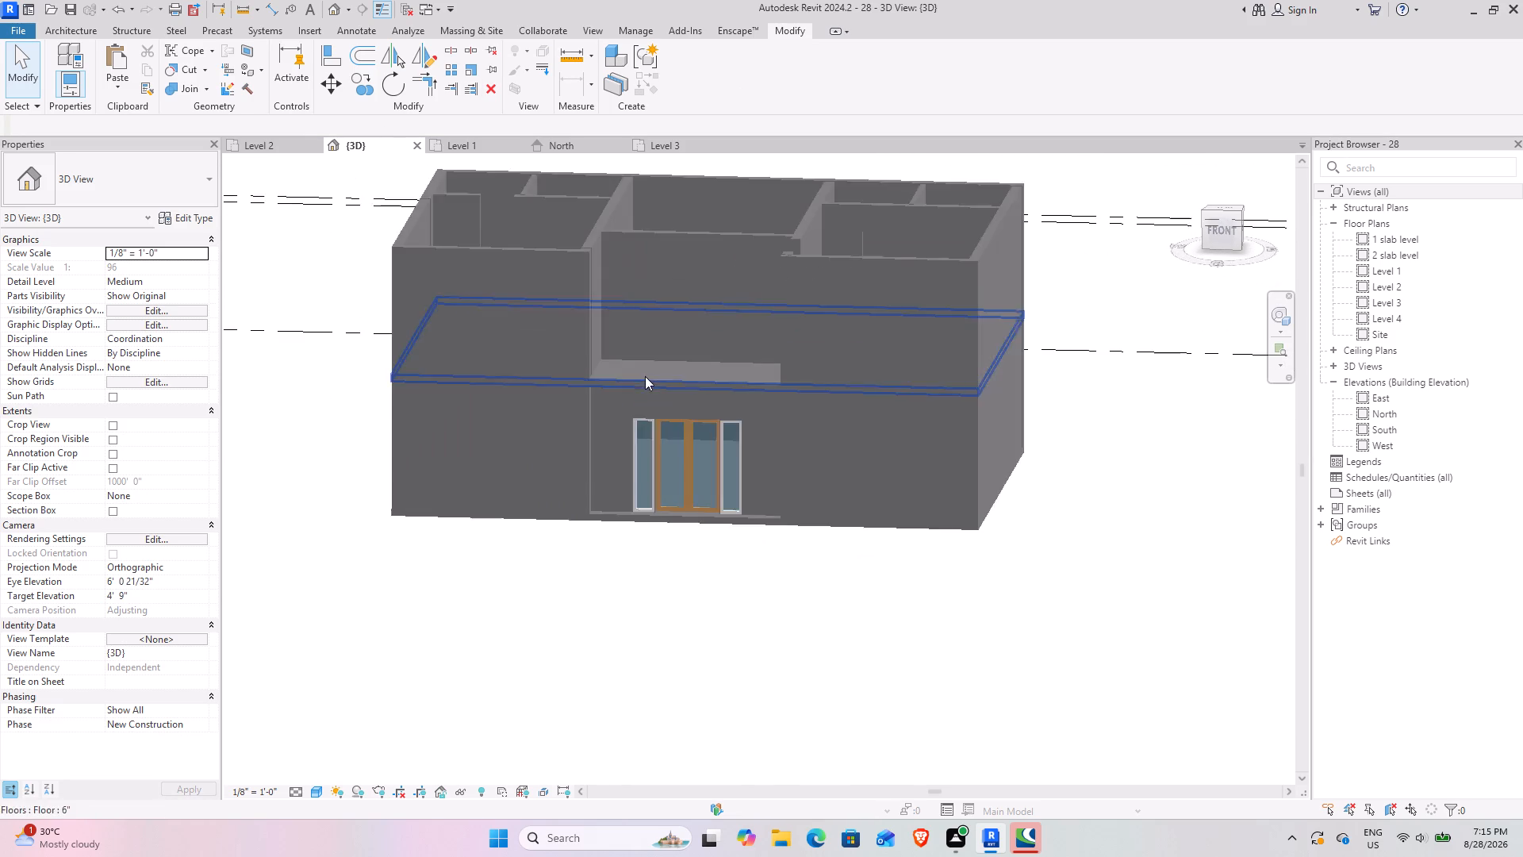
{"action": "scroll", "coordinate": [645, 376], "scroll_direction": "up", "scroll_amount": 5}
{"action": "middle_click_drag", "start_coordinate": [646, 519], "coordinate": [533, 360]}
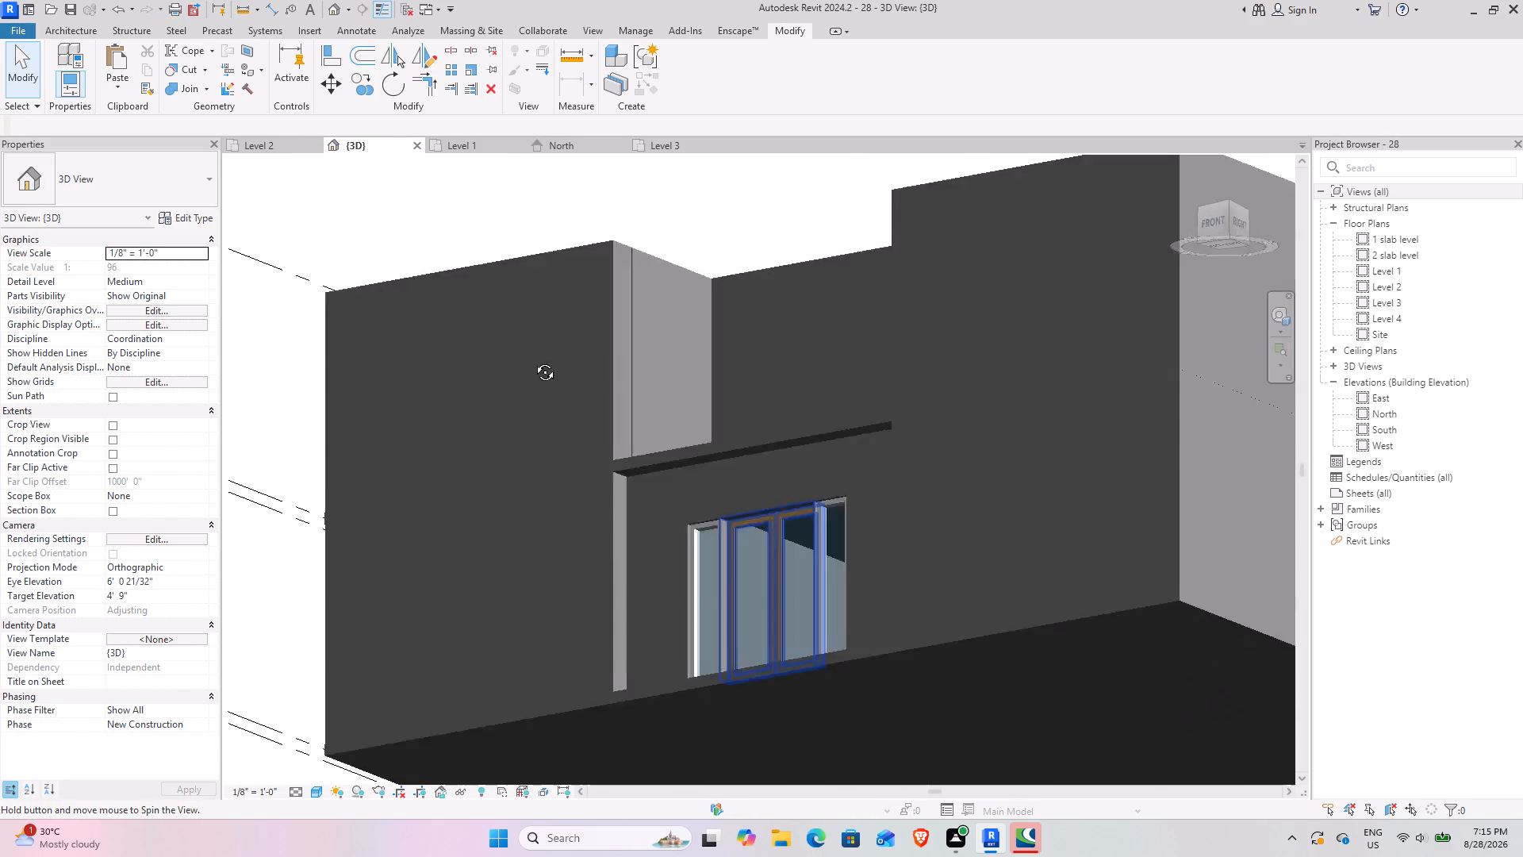
{"action": "middle_click_drag", "start_coordinate": [533, 360], "coordinate": [662, 561]}
{"action": "scroll", "coordinate": [676, 556], "scroll_direction": "down", "scroll_amount": 2}
{"action": "middle_click_drag", "start_coordinate": [648, 548], "coordinate": [641, 456], "text": "shift"}
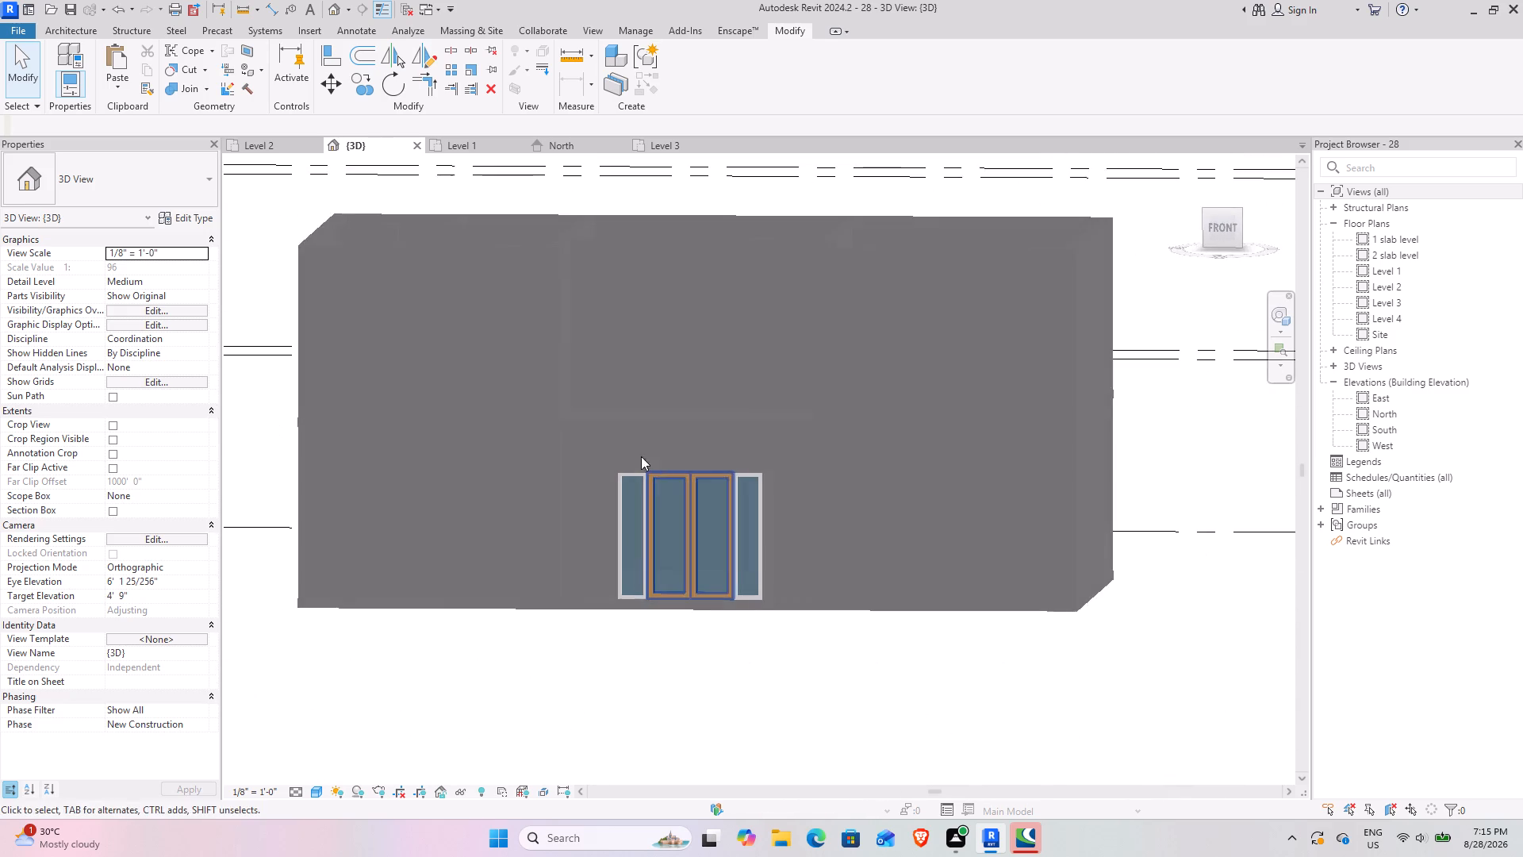
{"action": "scroll", "coordinate": [704, 491], "scroll_direction": "up", "scroll_amount": 6}
{"action": "middle_click_drag", "start_coordinate": [636, 486], "coordinate": [635, 450], "text": "shift"}
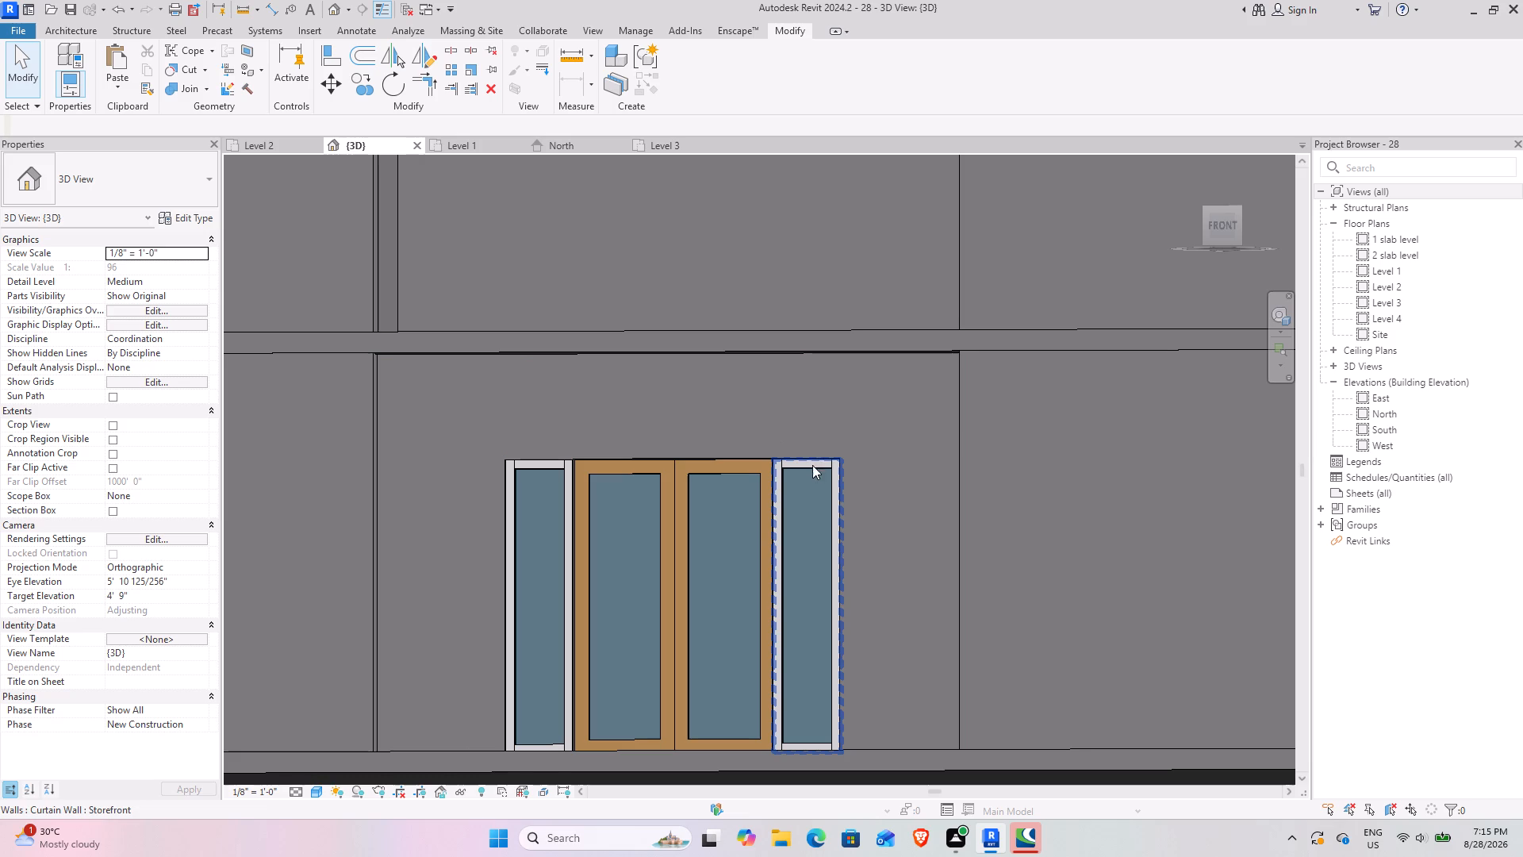
{"action": "scroll", "coordinate": [488, 445], "scroll_direction": "up", "scroll_amount": 3}
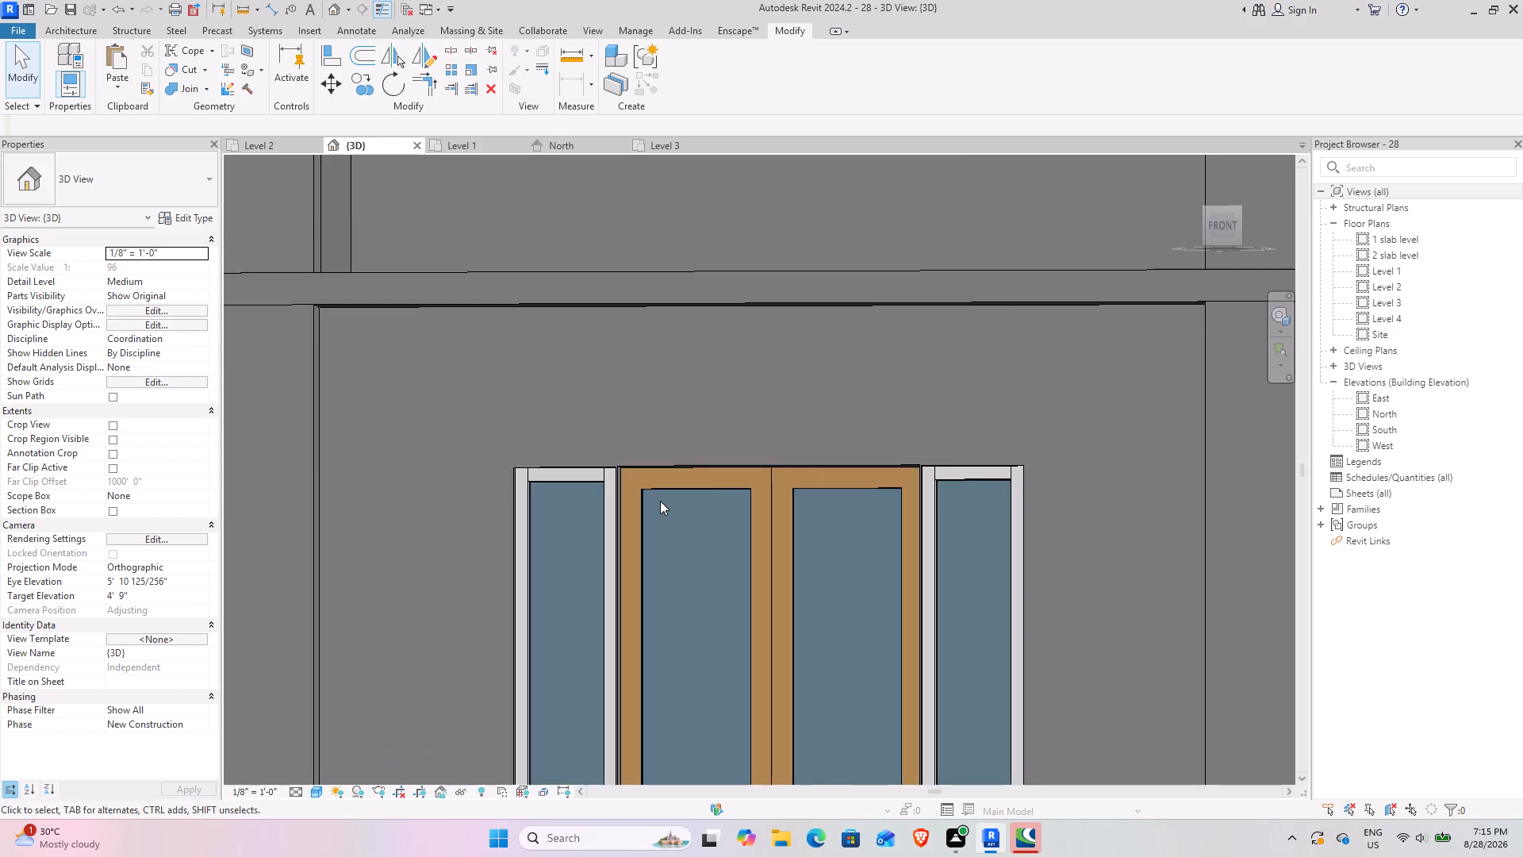
{"action": "scroll", "coordinate": [653, 490], "scroll_direction": "up", "scroll_amount": 2}
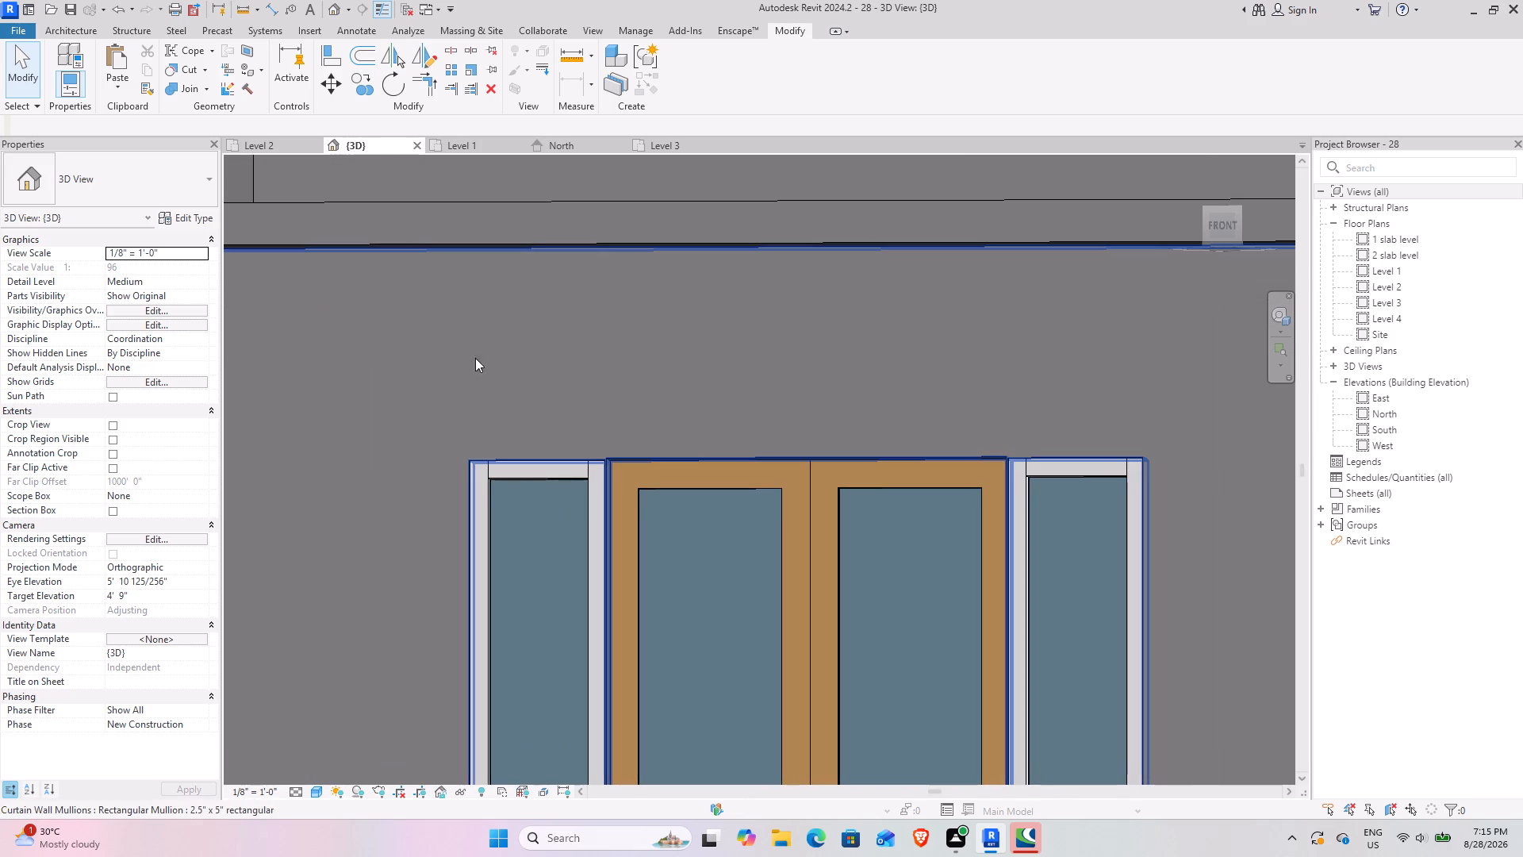
{"action": "scroll", "coordinate": [631, 455], "scroll_direction": "down", "scroll_amount": 5}
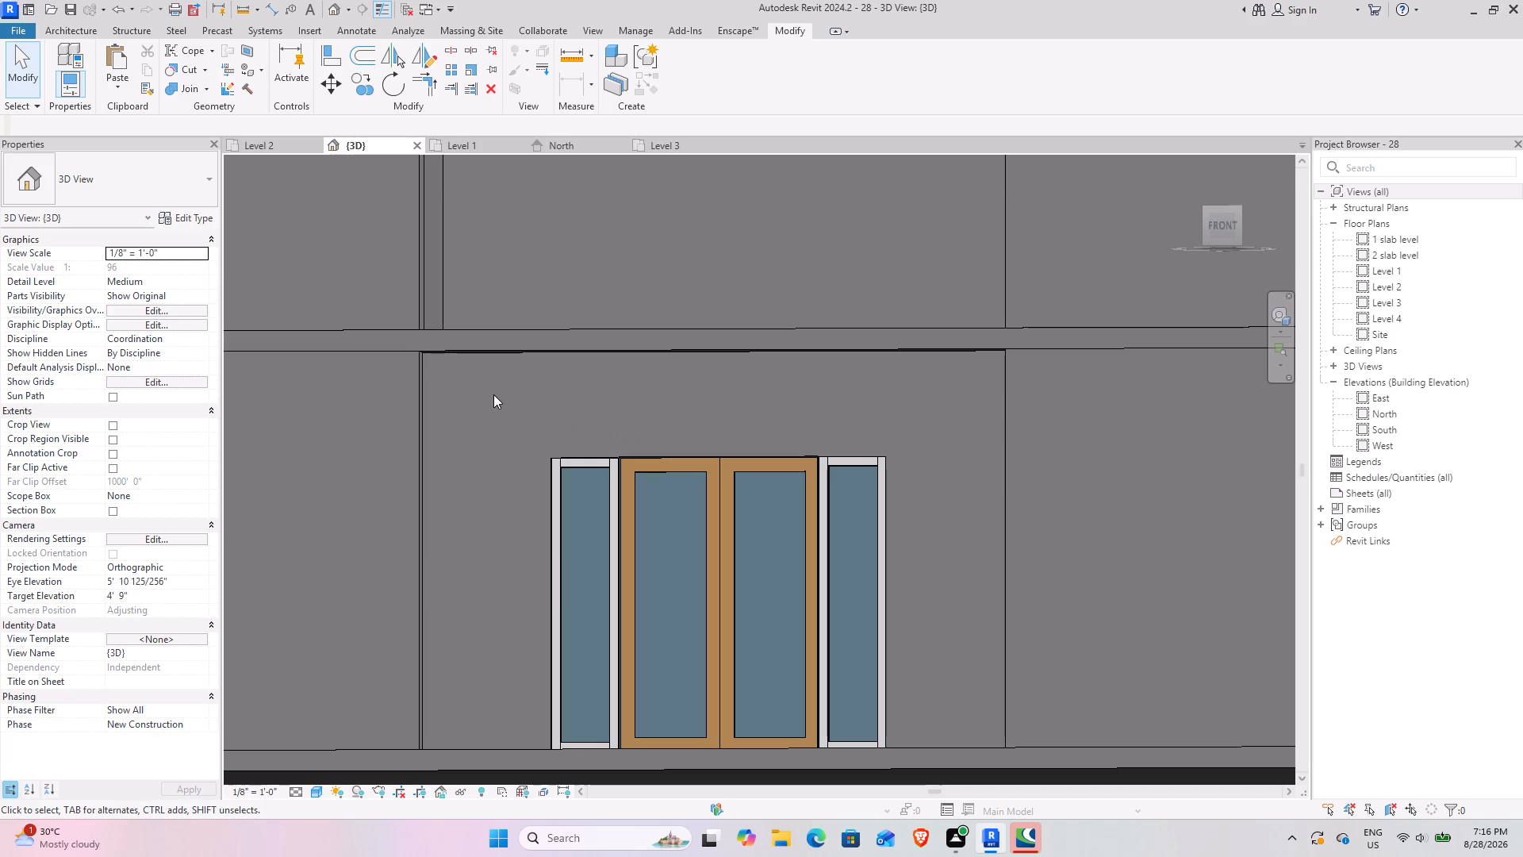
Inspect a sidelight's top mullion and the entrance's 9" host wall, then study the door surround in a straight front view.
{"action": "left_click", "coordinate": [564, 466]}
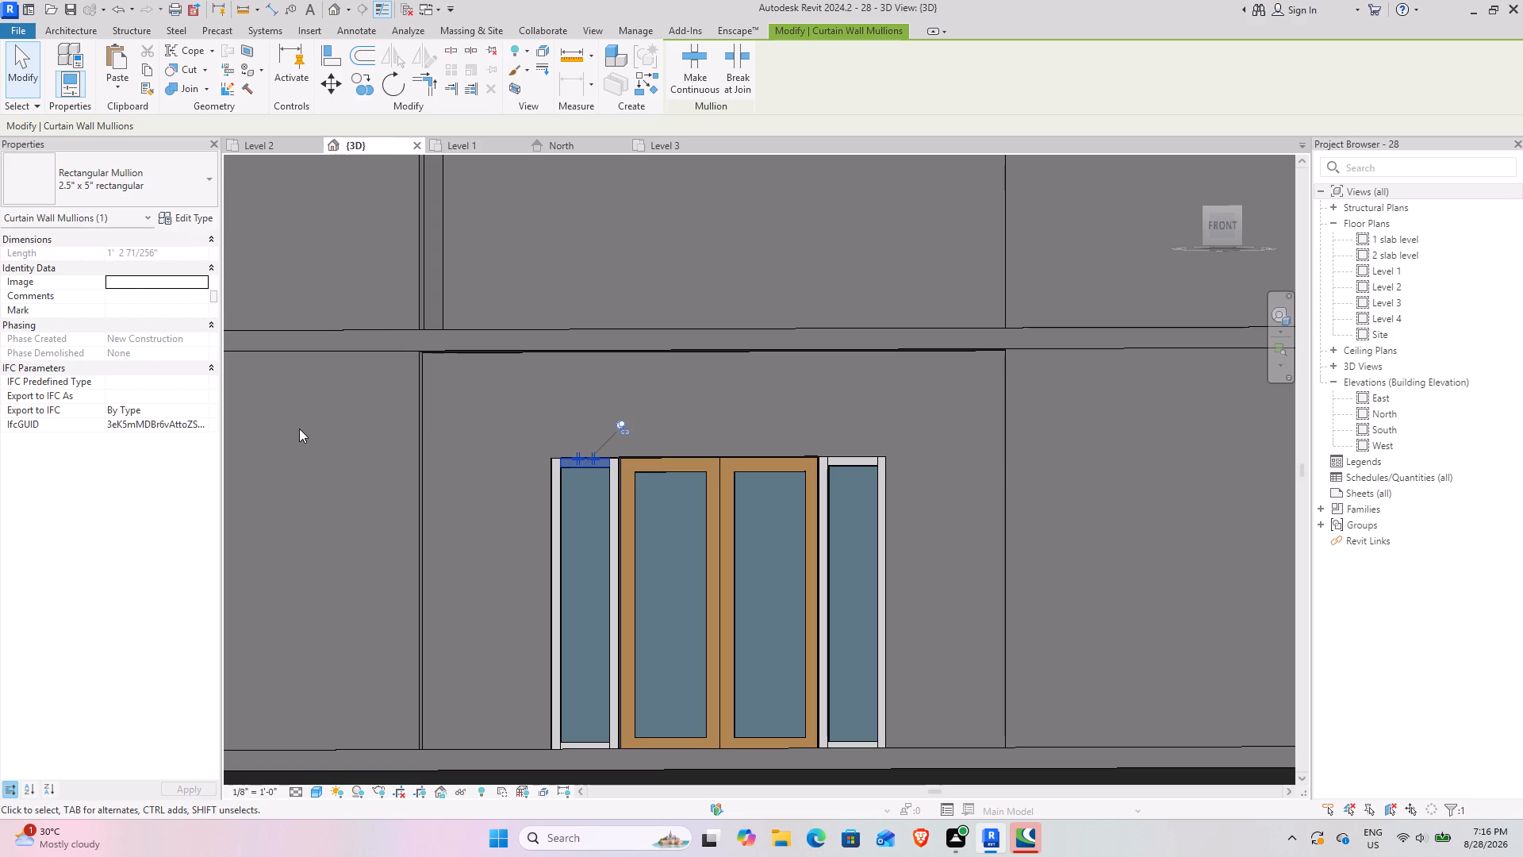
{"action": "left_click", "coordinate": [329, 416]}
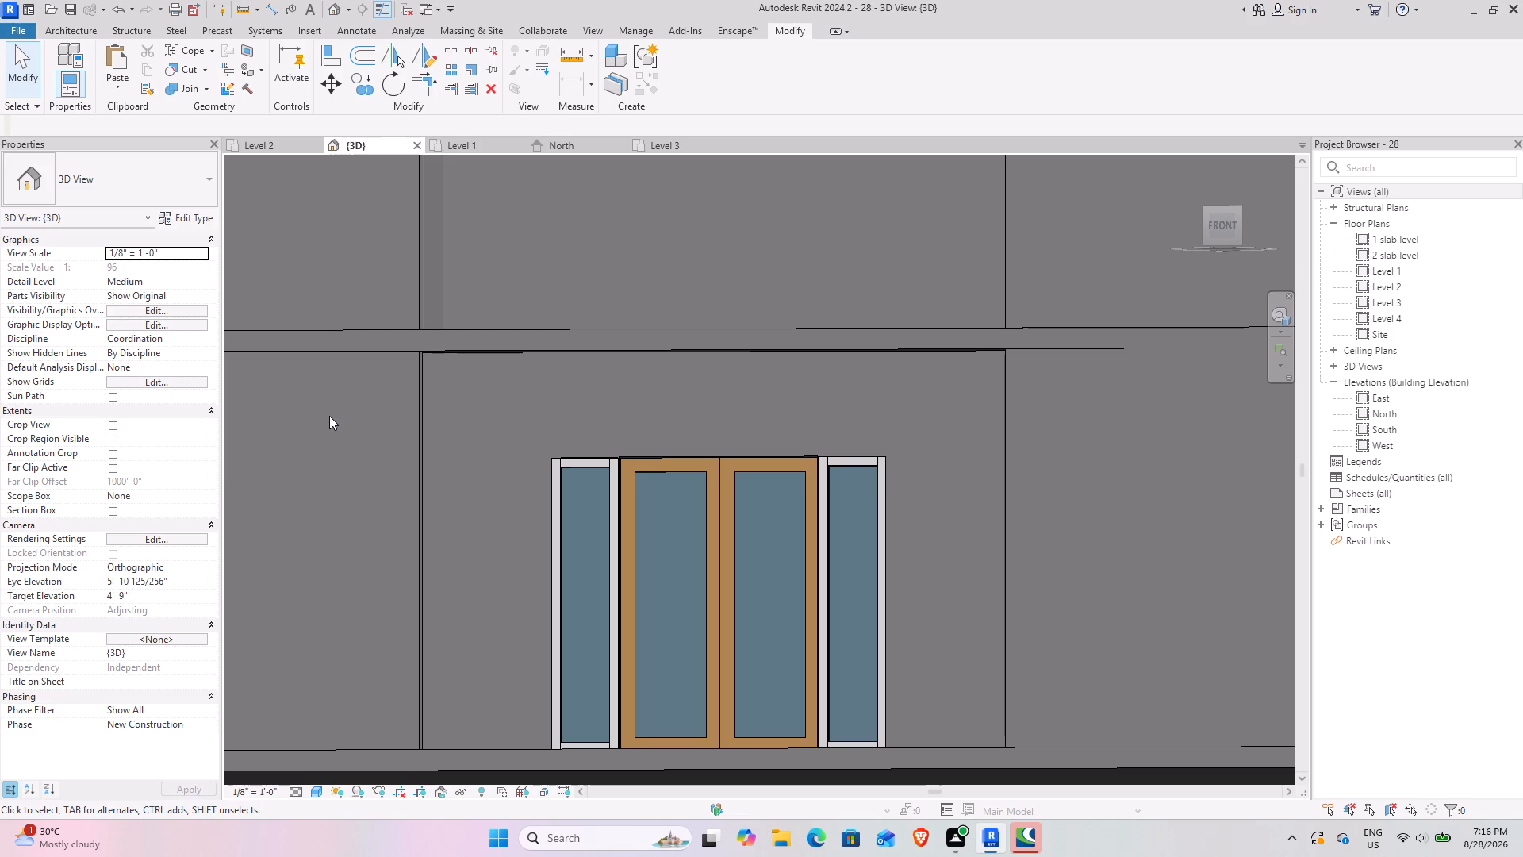
{"action": "scroll", "coordinate": [681, 389], "scroll_direction": "down", "scroll_amount": 1}
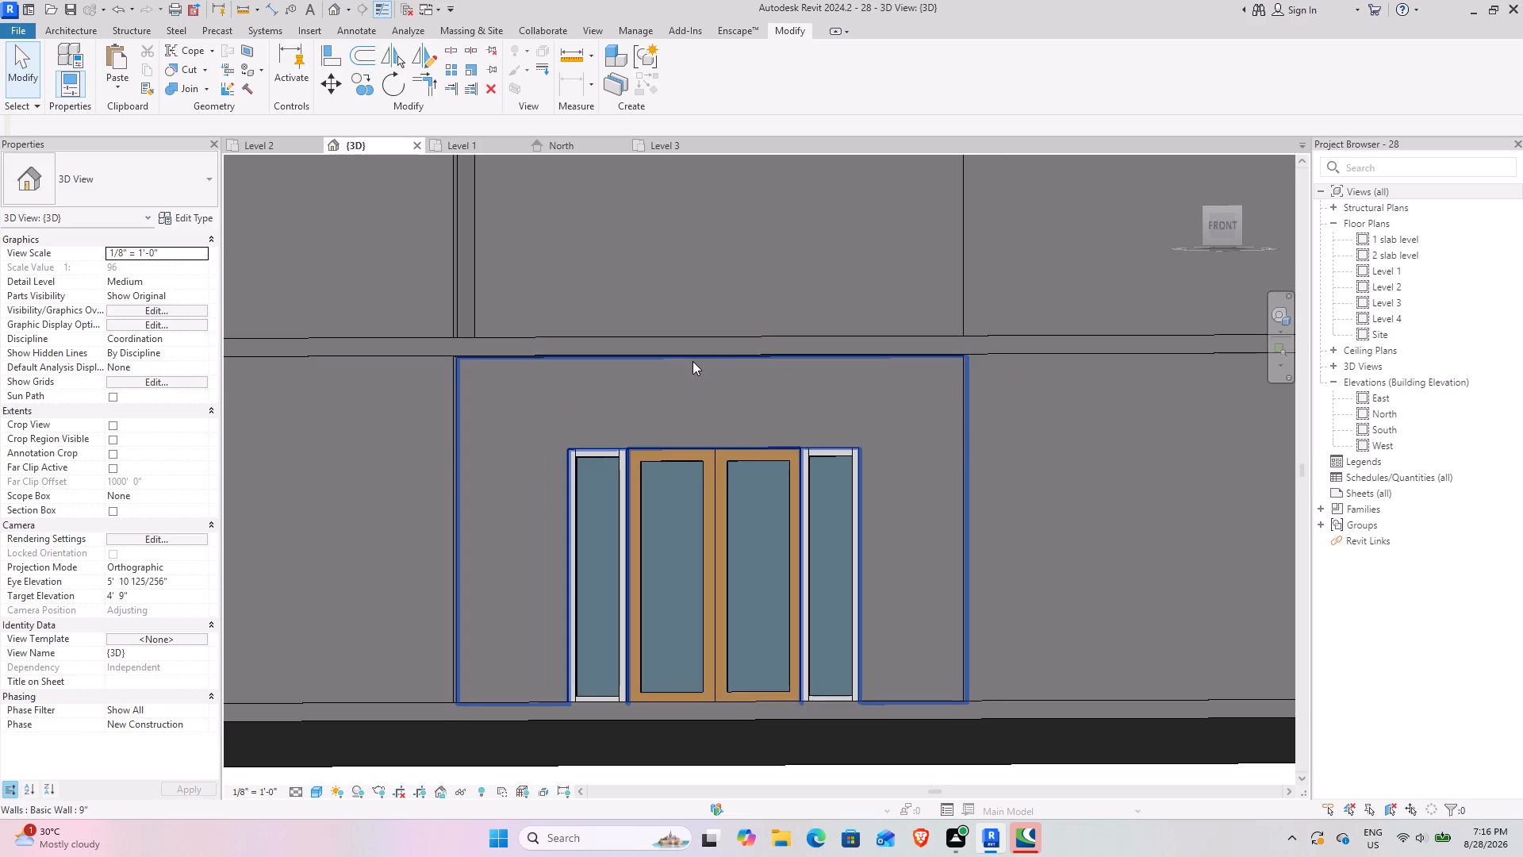
{"action": "scroll", "coordinate": [800, 386], "scroll_direction": "down", "scroll_amount": 8}
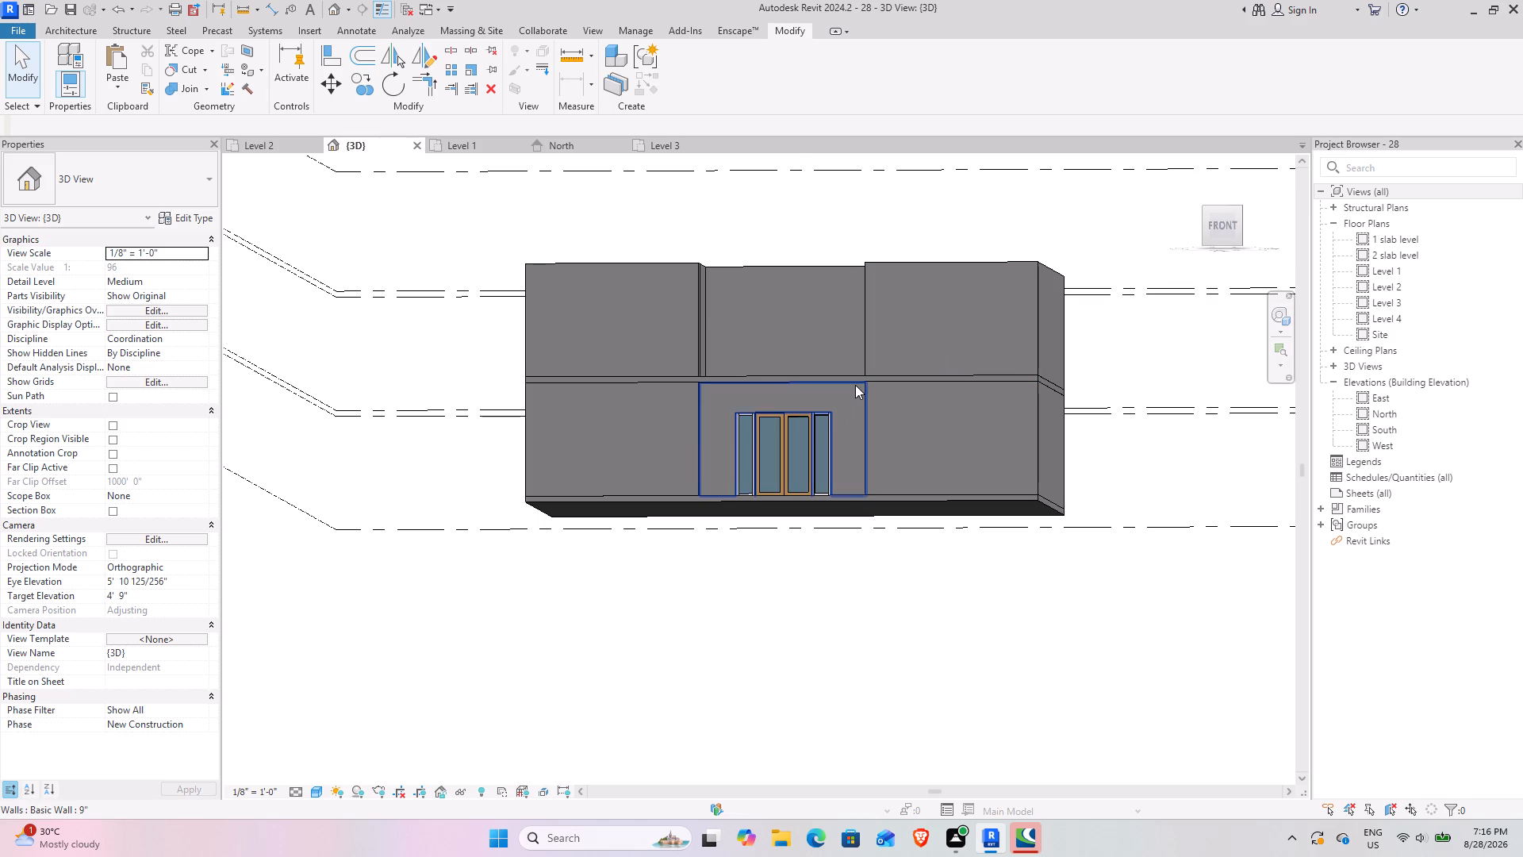
{"action": "left_click", "coordinate": [855, 385]}
{"action": "left_click", "coordinate": [1223, 219]}
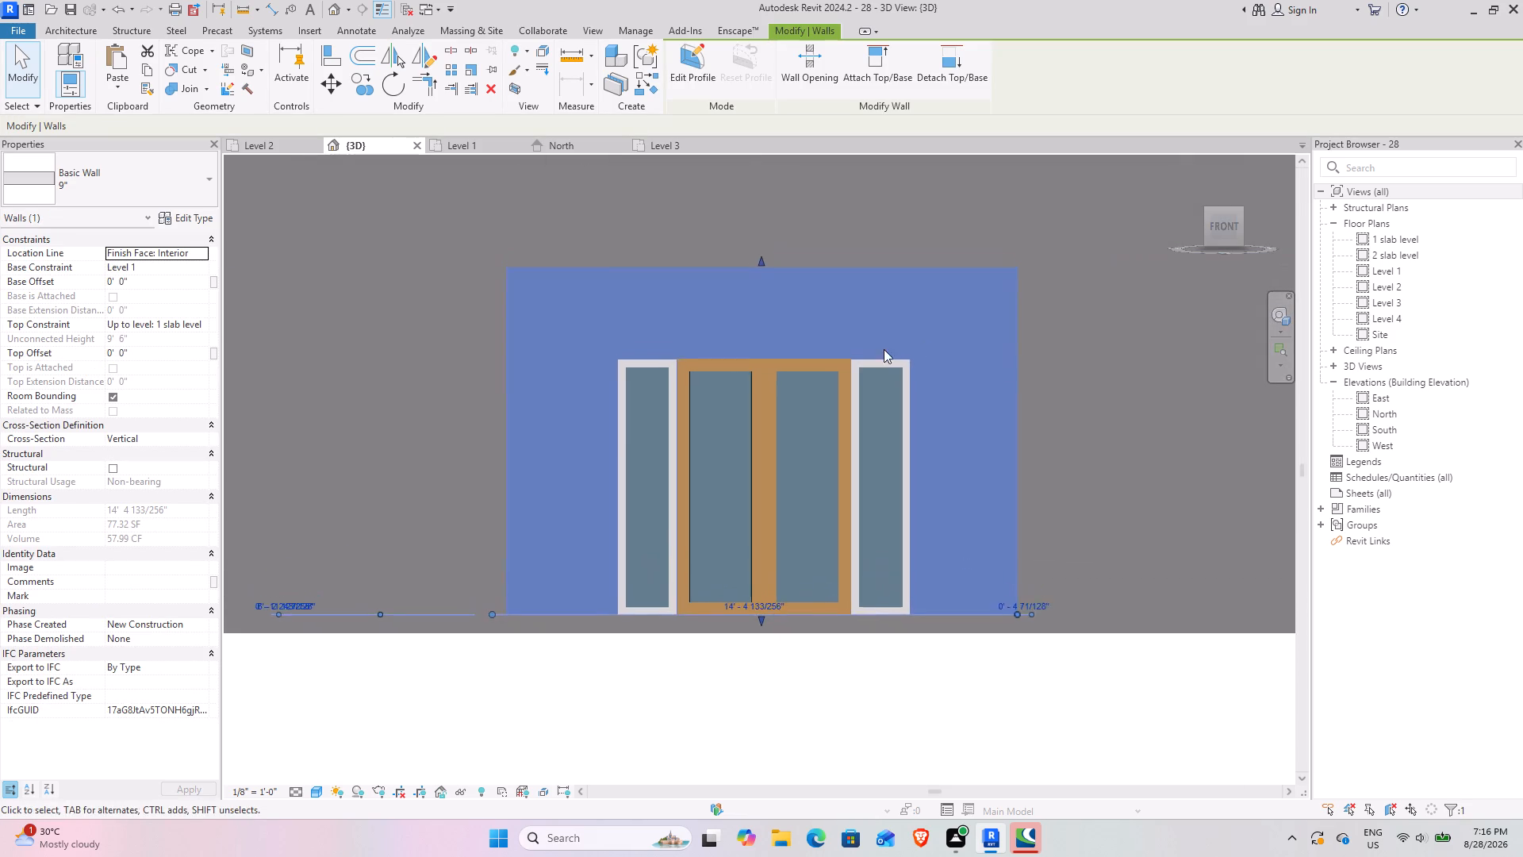
{"action": "scroll", "coordinate": [799, 258], "scroll_direction": "down", "scroll_amount": 3}
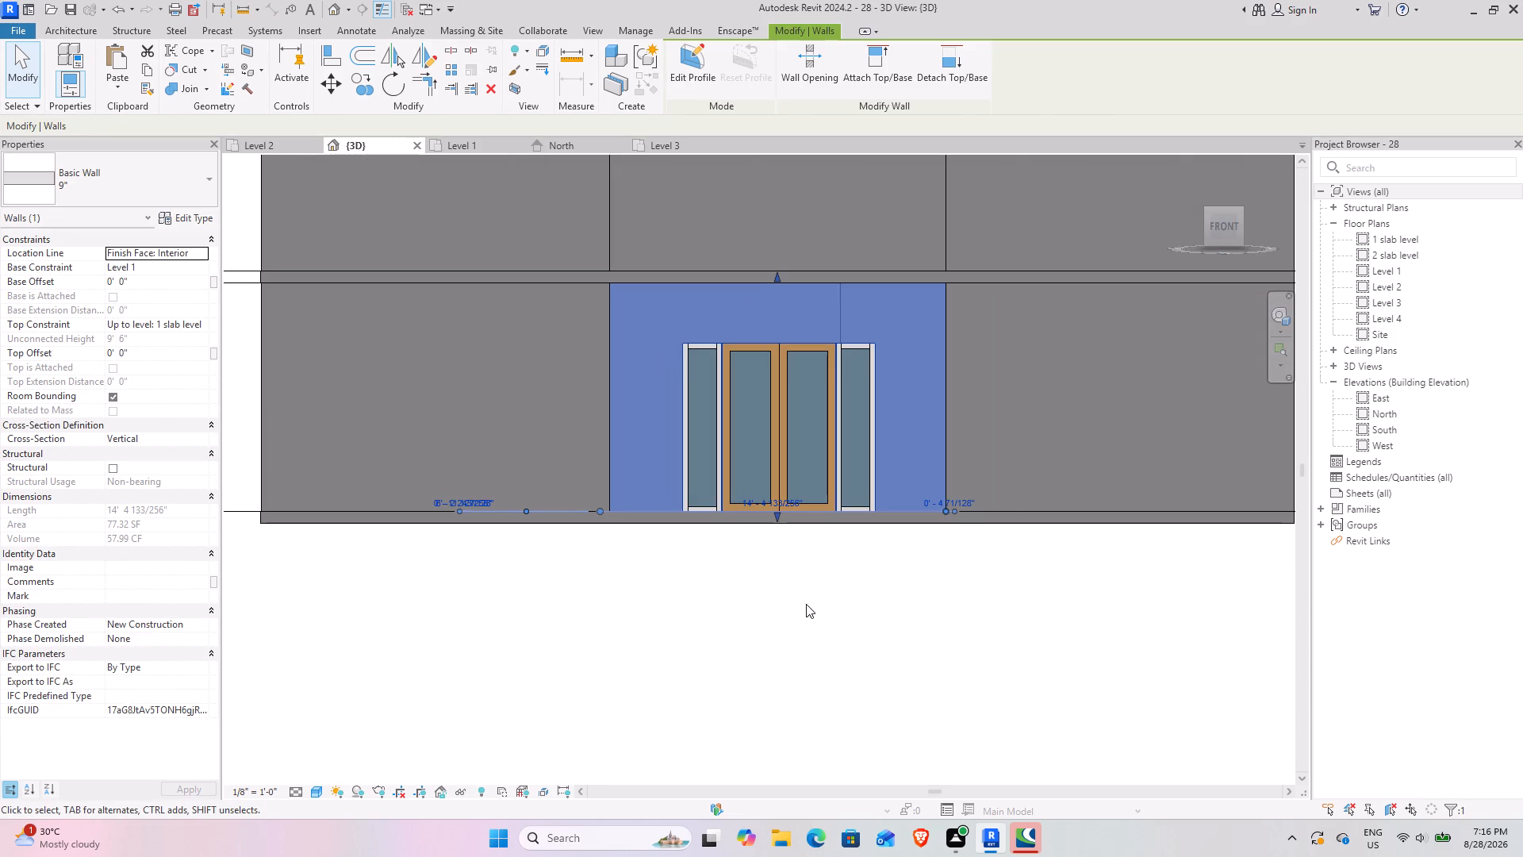
{"action": "left_click", "coordinate": [806, 604]}
{"action": "scroll", "coordinate": [755, 306], "scroll_direction": "up", "scroll_amount": 4}
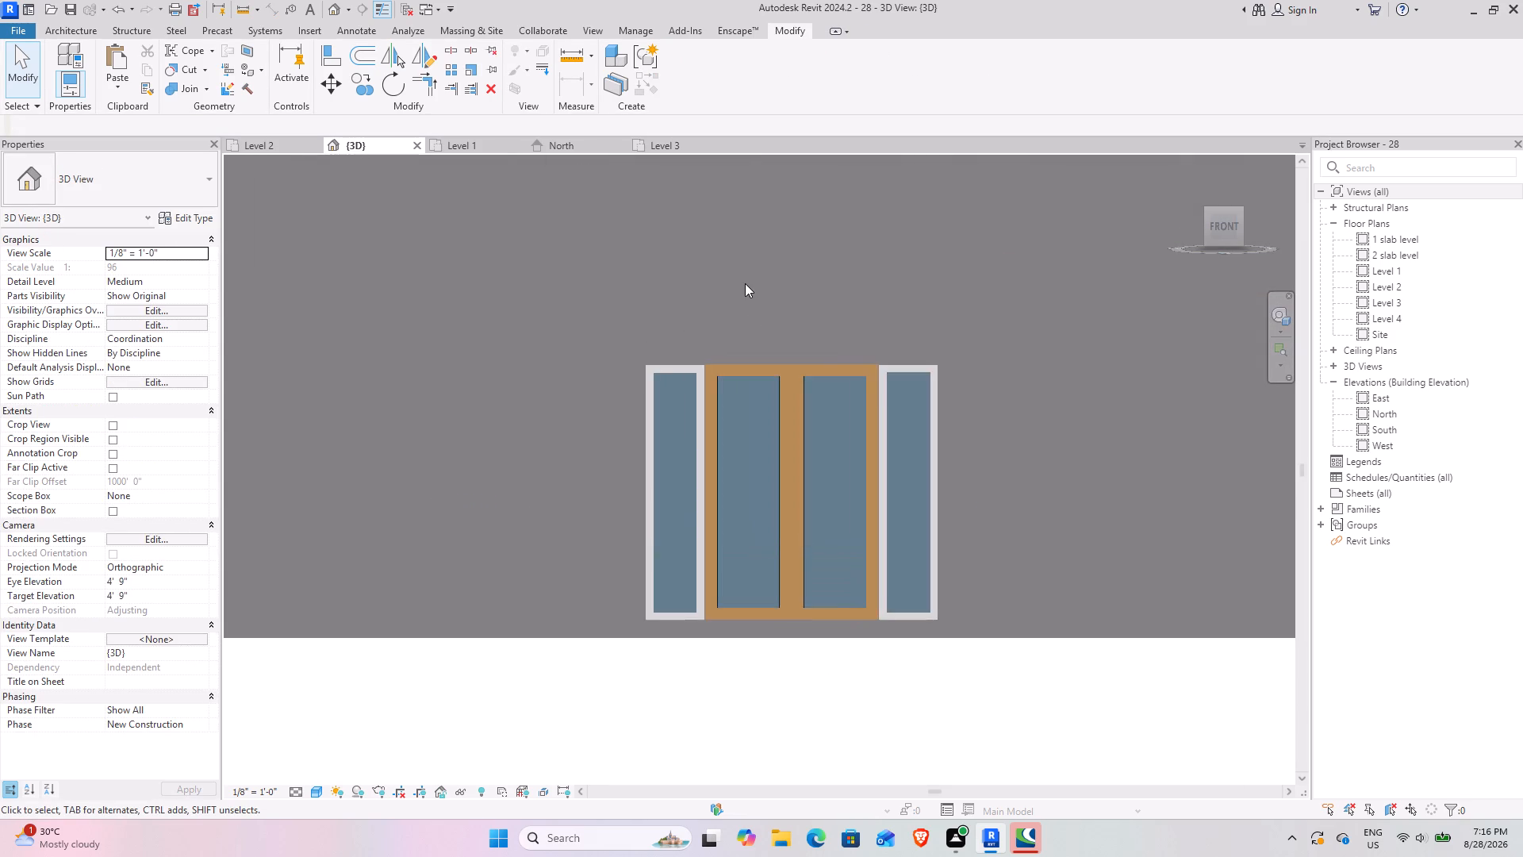
{"action": "scroll", "coordinate": [745, 283], "scroll_direction": "up", "scroll_amount": 2}
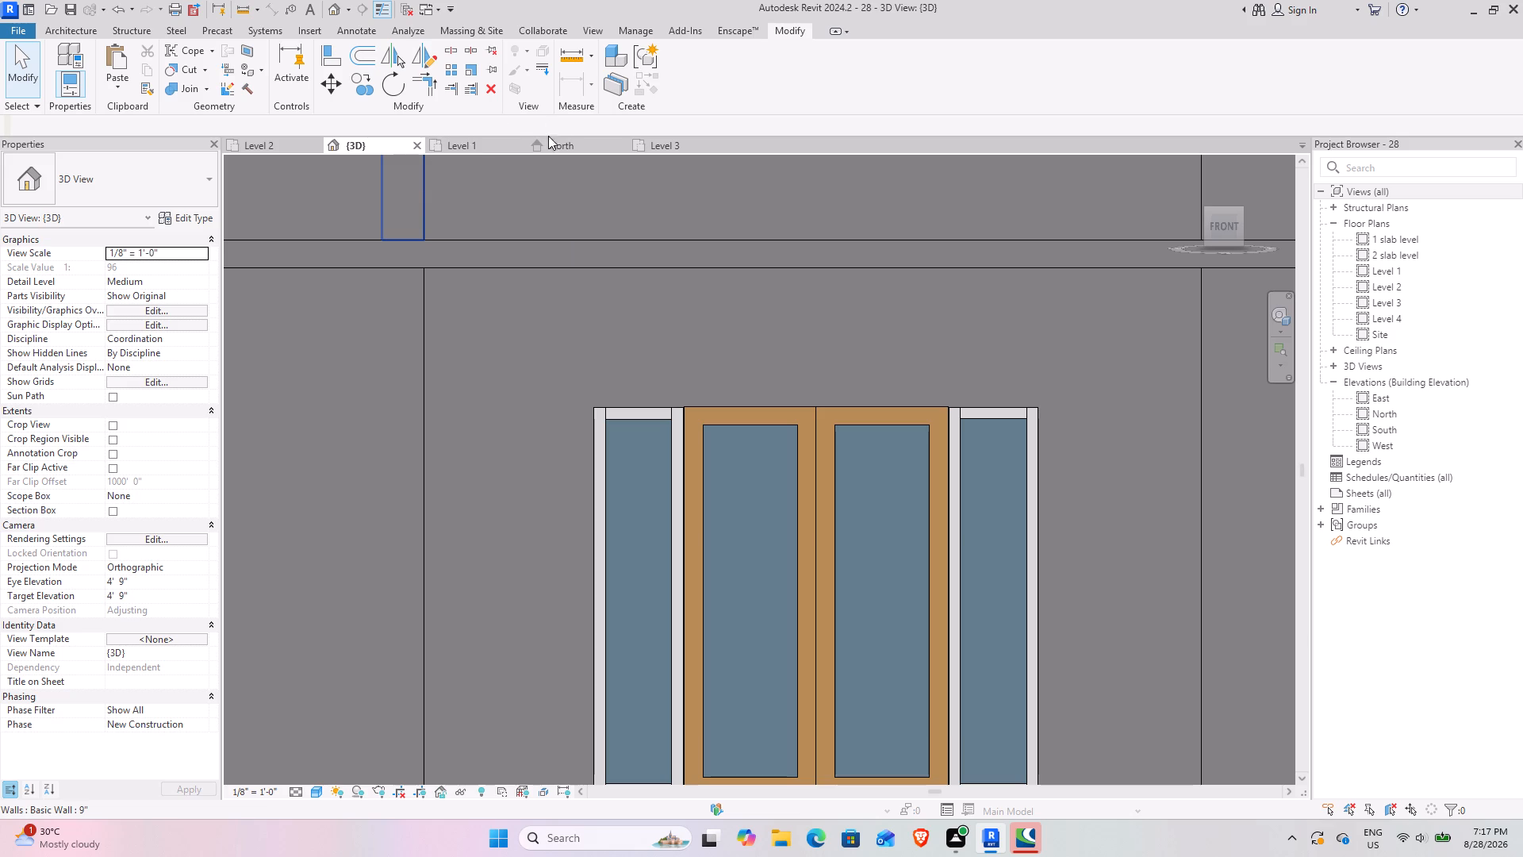
In the Level 1 plan, start an in-place model in the Generic Models category at the portico entrance, accepting the default name.
{"action": "left_click", "coordinate": [470, 140]}
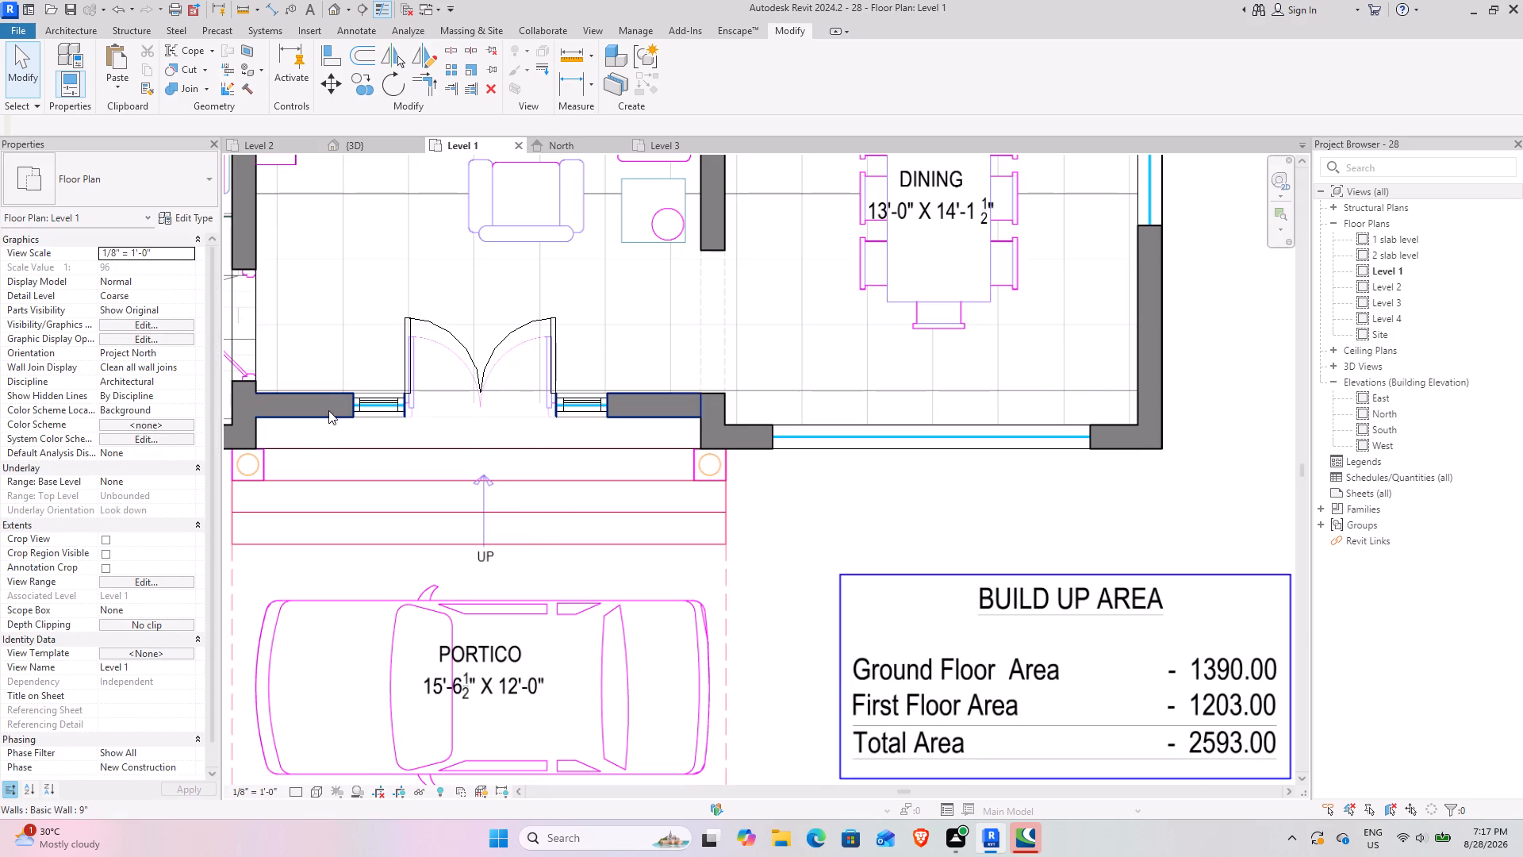
{"action": "left_click", "coordinate": [319, 411]}
{"action": "scroll", "coordinate": [548, 436], "scroll_direction": "up", "scroll_amount": 4}
{"action": "middle_click_drag", "start_coordinate": [548, 437], "coordinate": [825, 477]}
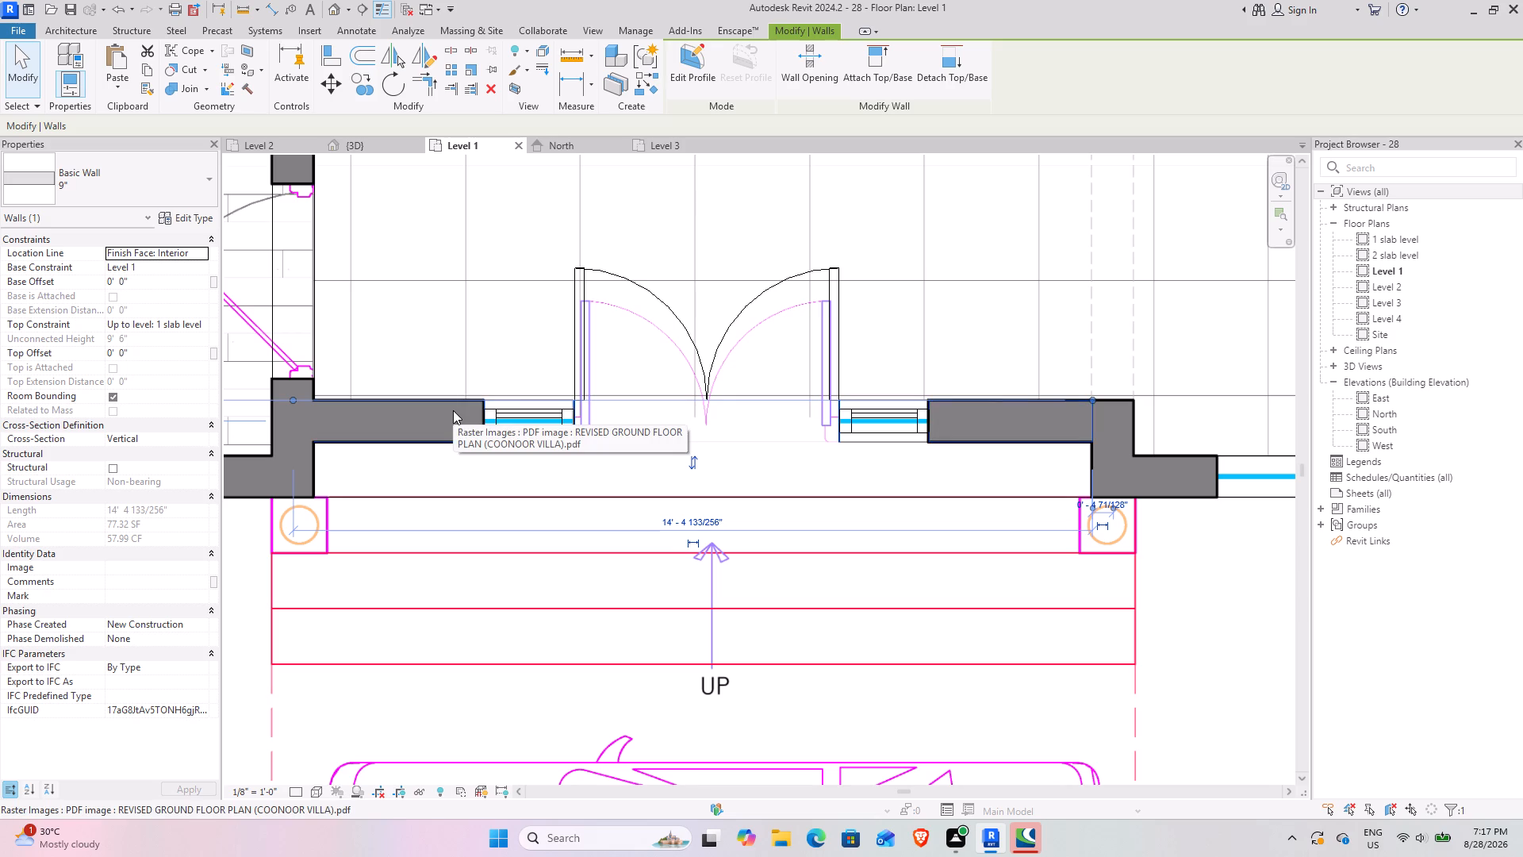
{"action": "left_click", "coordinate": [1218, 631]}
{"action": "scroll", "coordinate": [543, 396], "scroll_direction": "up", "scroll_amount": 3}
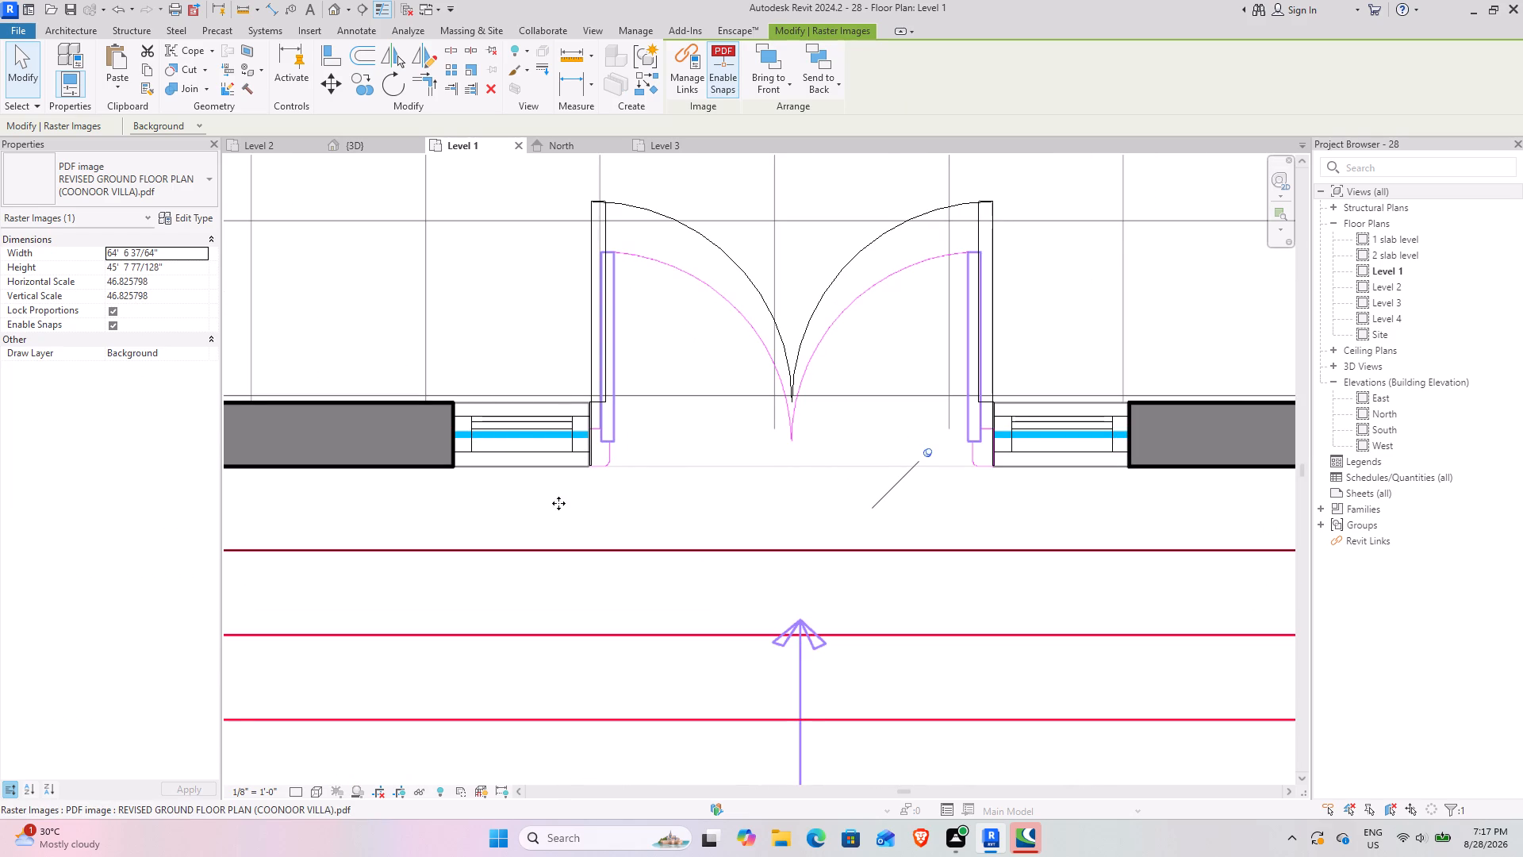
{"action": "left_click", "coordinate": [68, 28]}
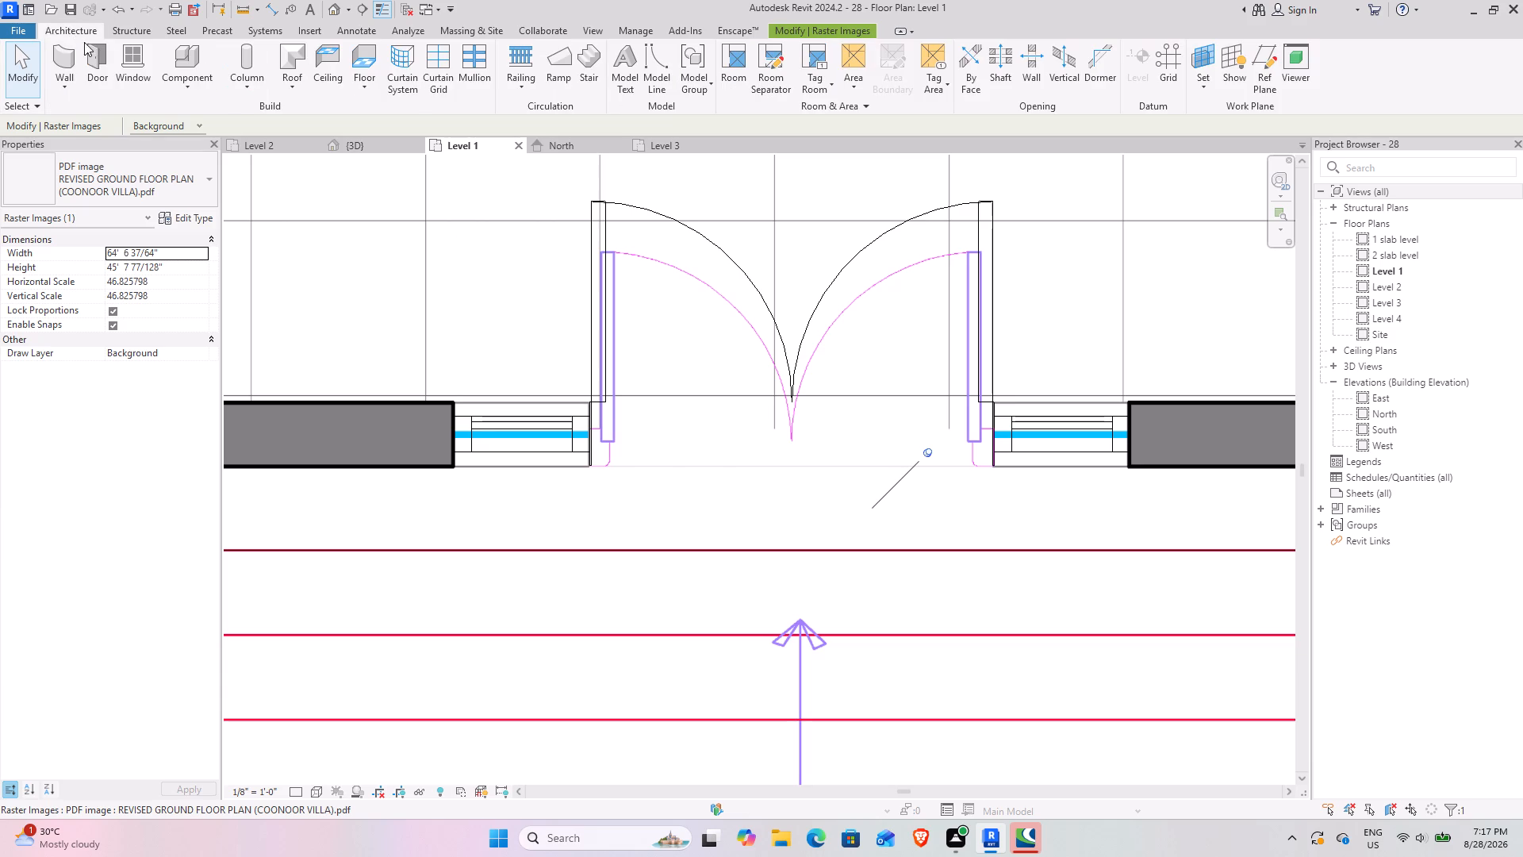
{"action": "left_click", "coordinate": [195, 83]}
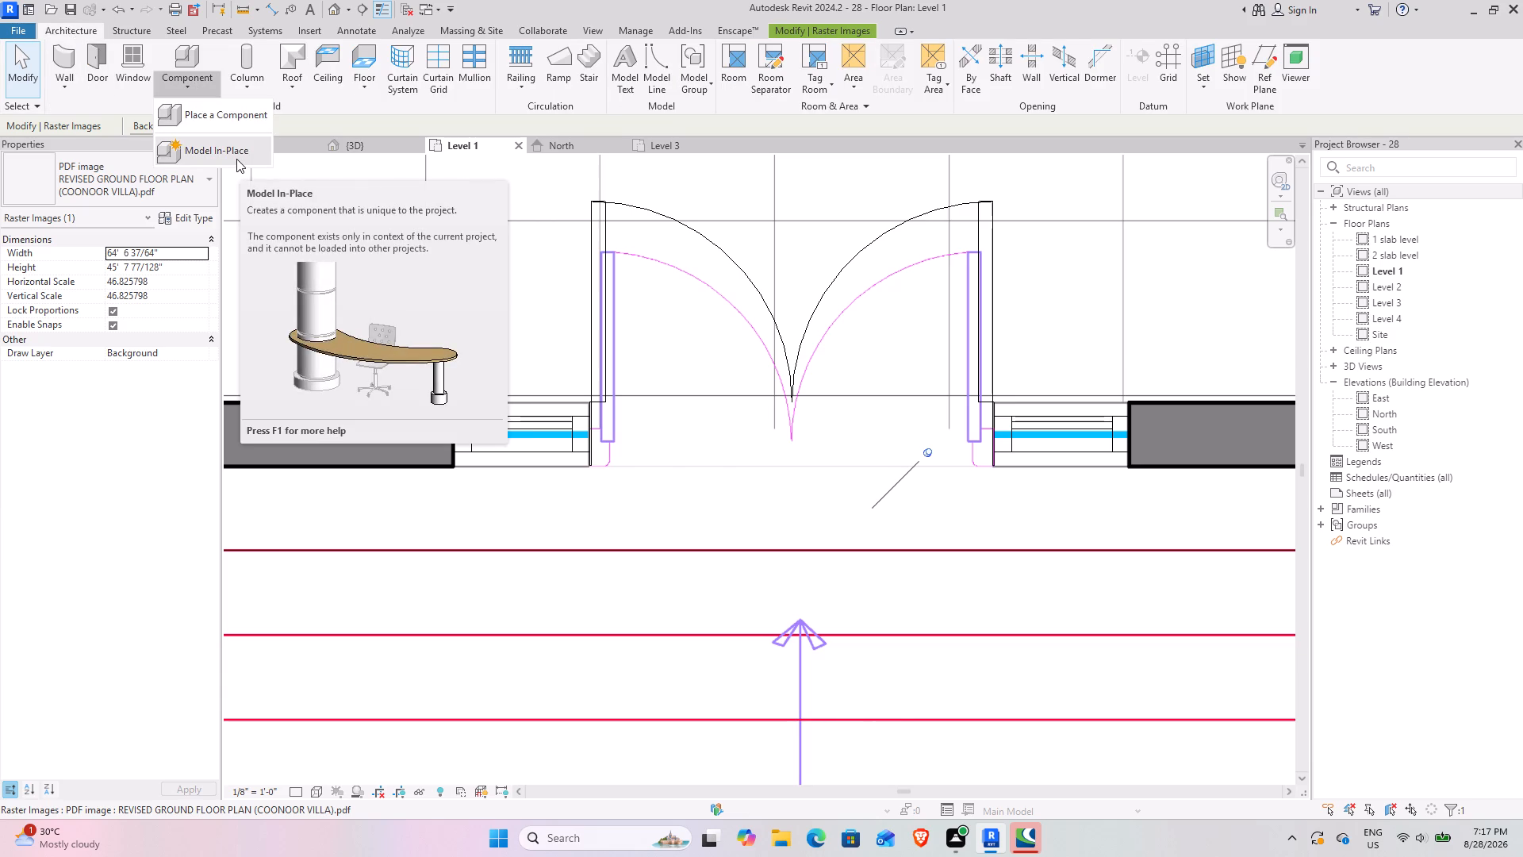
{"action": "left_click", "coordinate": [236, 159]}
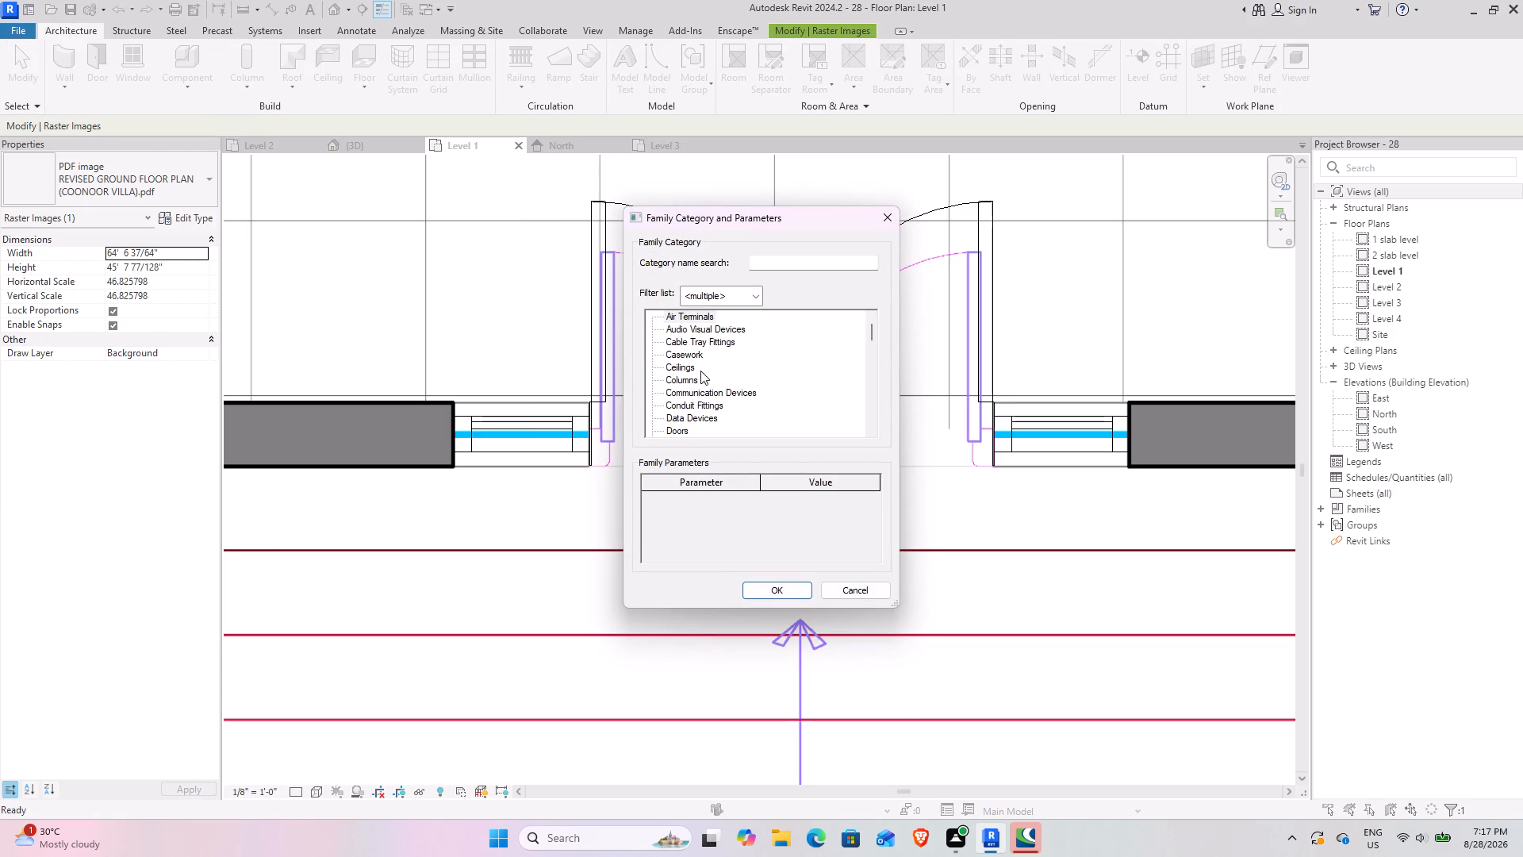
{"action": "left_click", "coordinate": [675, 371]}
{"action": "key", "text": "g"}
{"action": "left_click", "coordinate": [770, 589]}
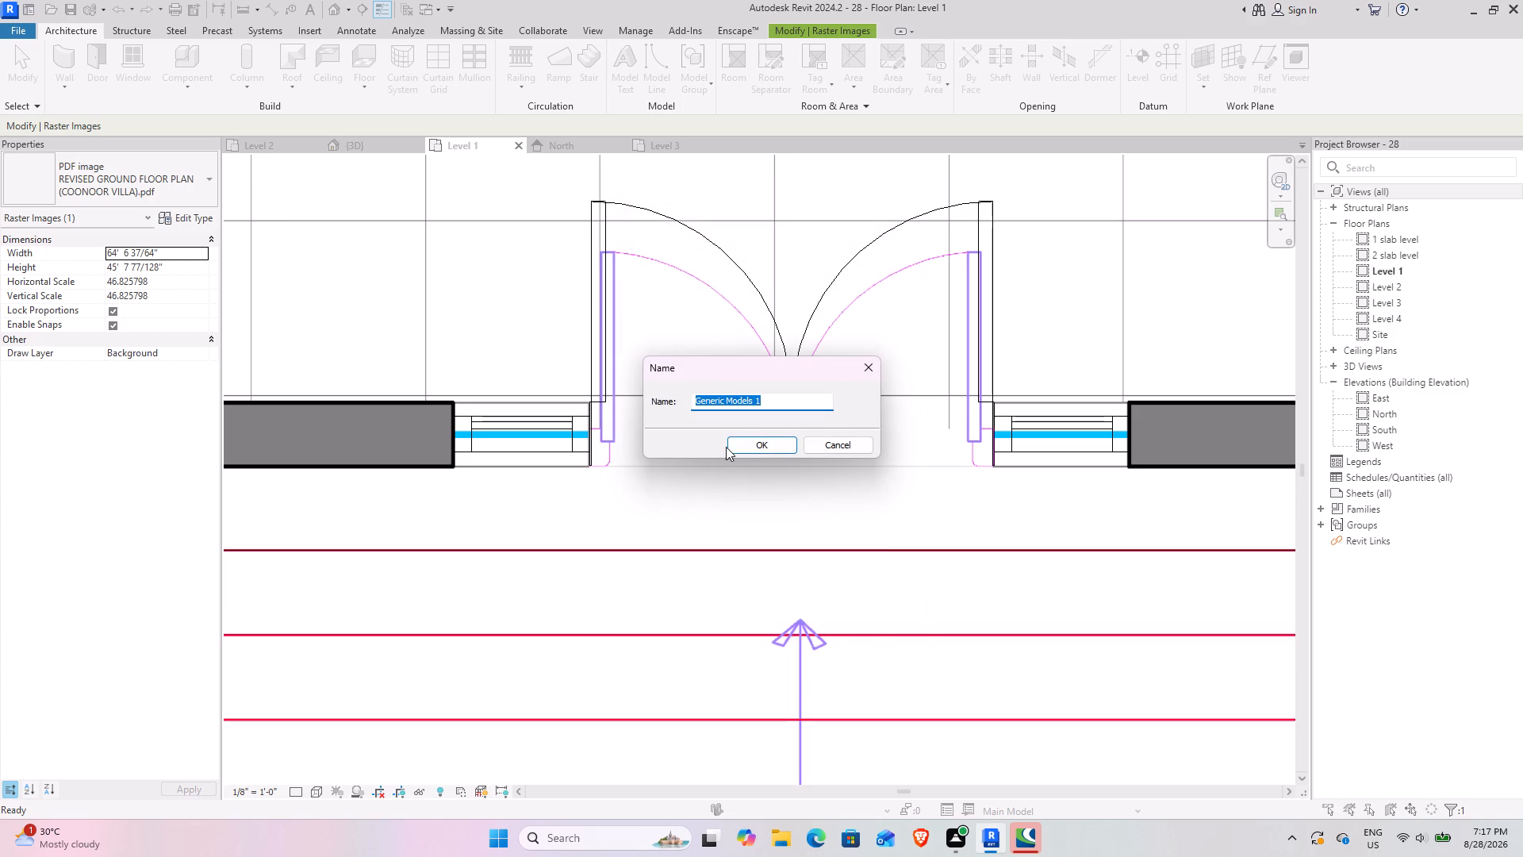
{"action": "left_click", "coordinate": [749, 449]}
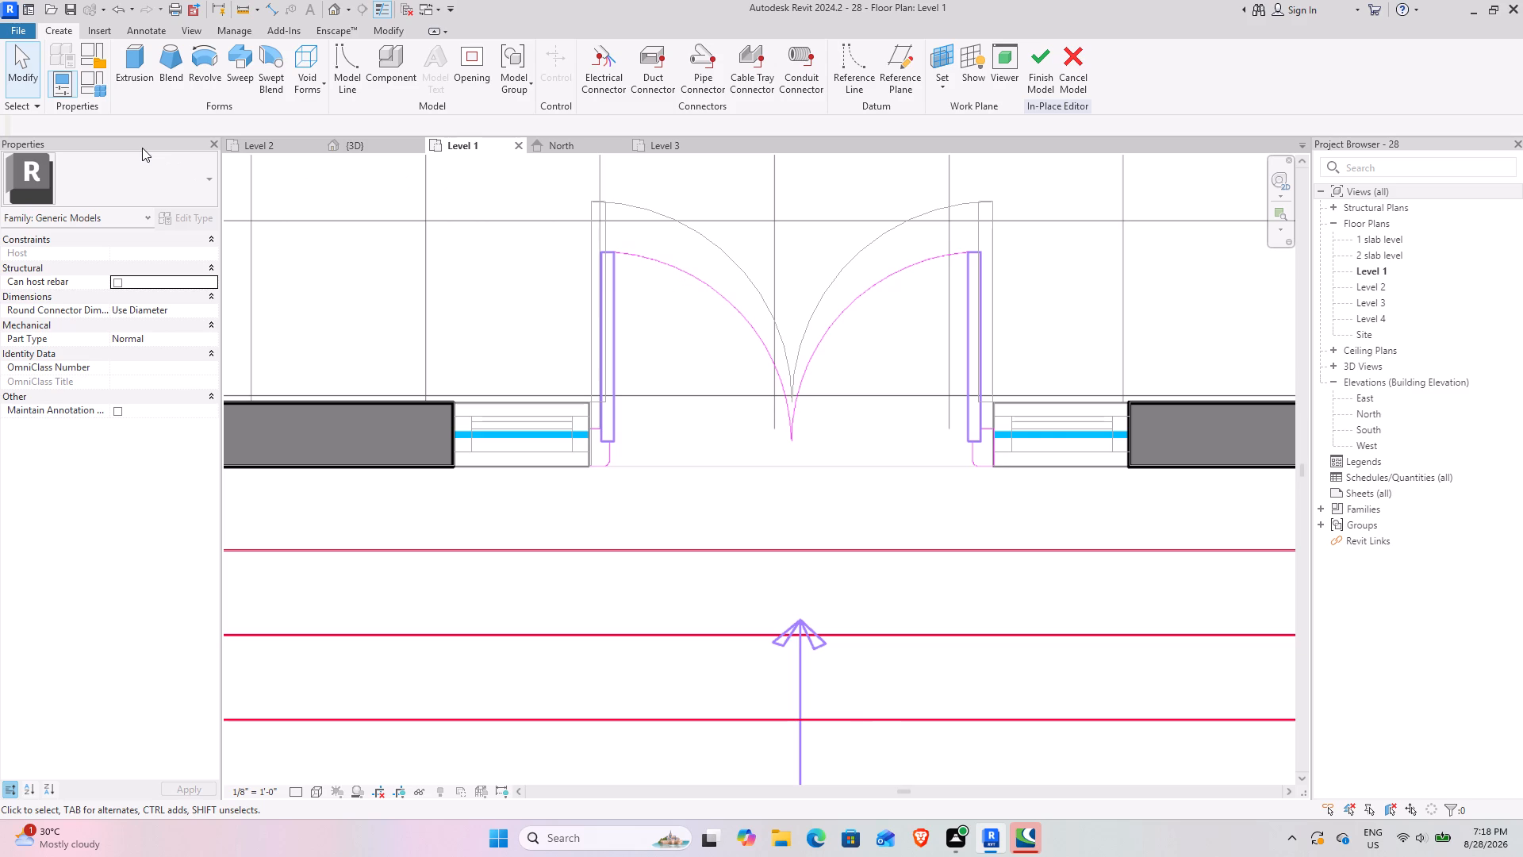
Create an extrusion from a 5" deep rectangle along the mullion lines, spanning the double door and both sidelights.
{"action": "left_click", "coordinate": [139, 53]}
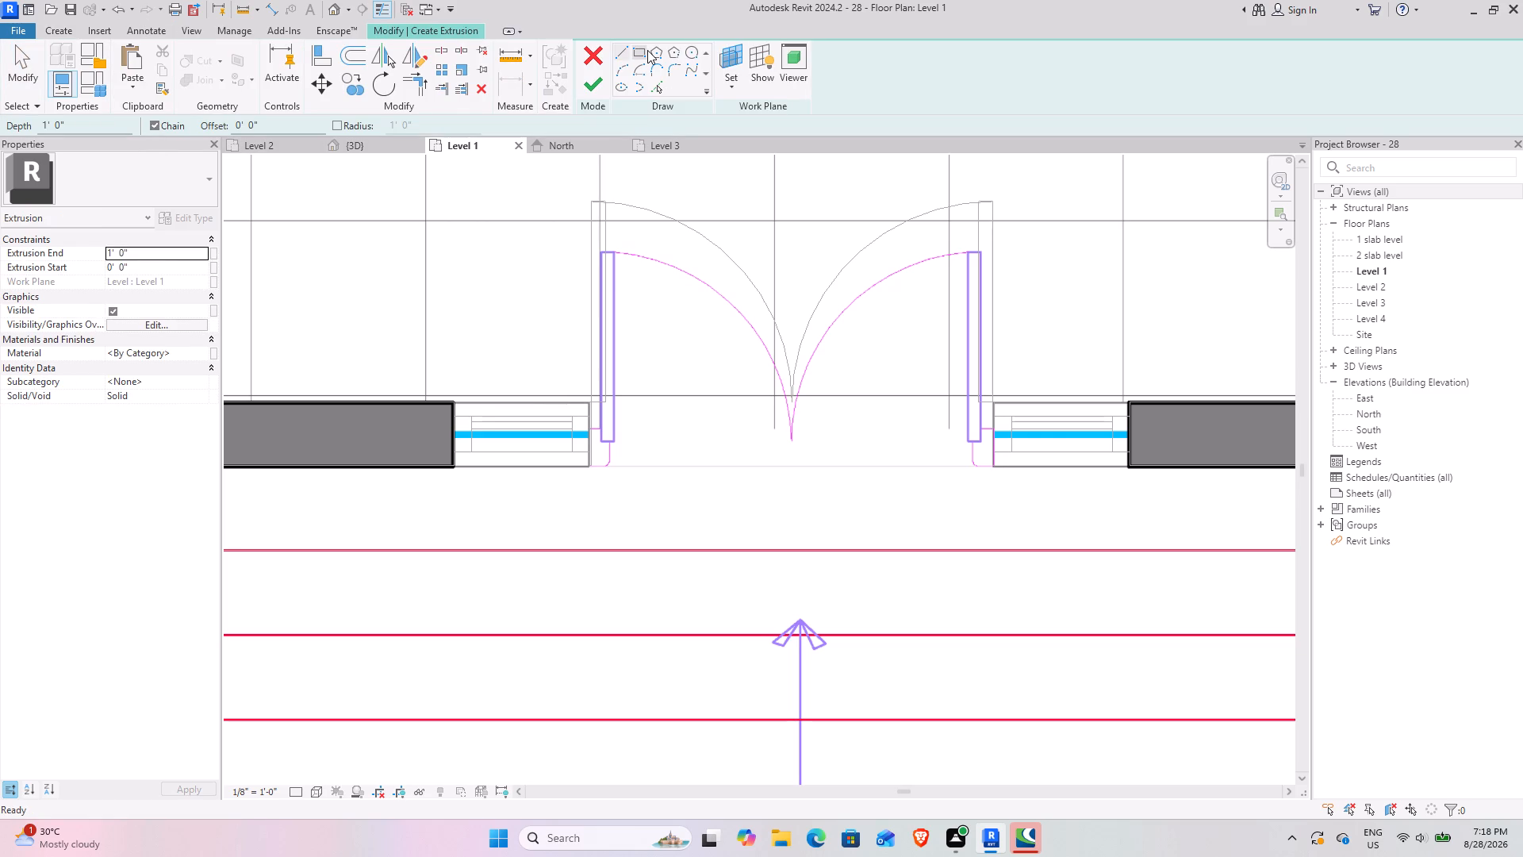
{"action": "left_click", "coordinate": [647, 50]}
{"action": "scroll", "coordinate": [427, 425], "scroll_direction": "up", "scroll_amount": 6}
{"action": "middle_click_drag", "start_coordinate": [481, 464], "coordinate": [320, 486]}
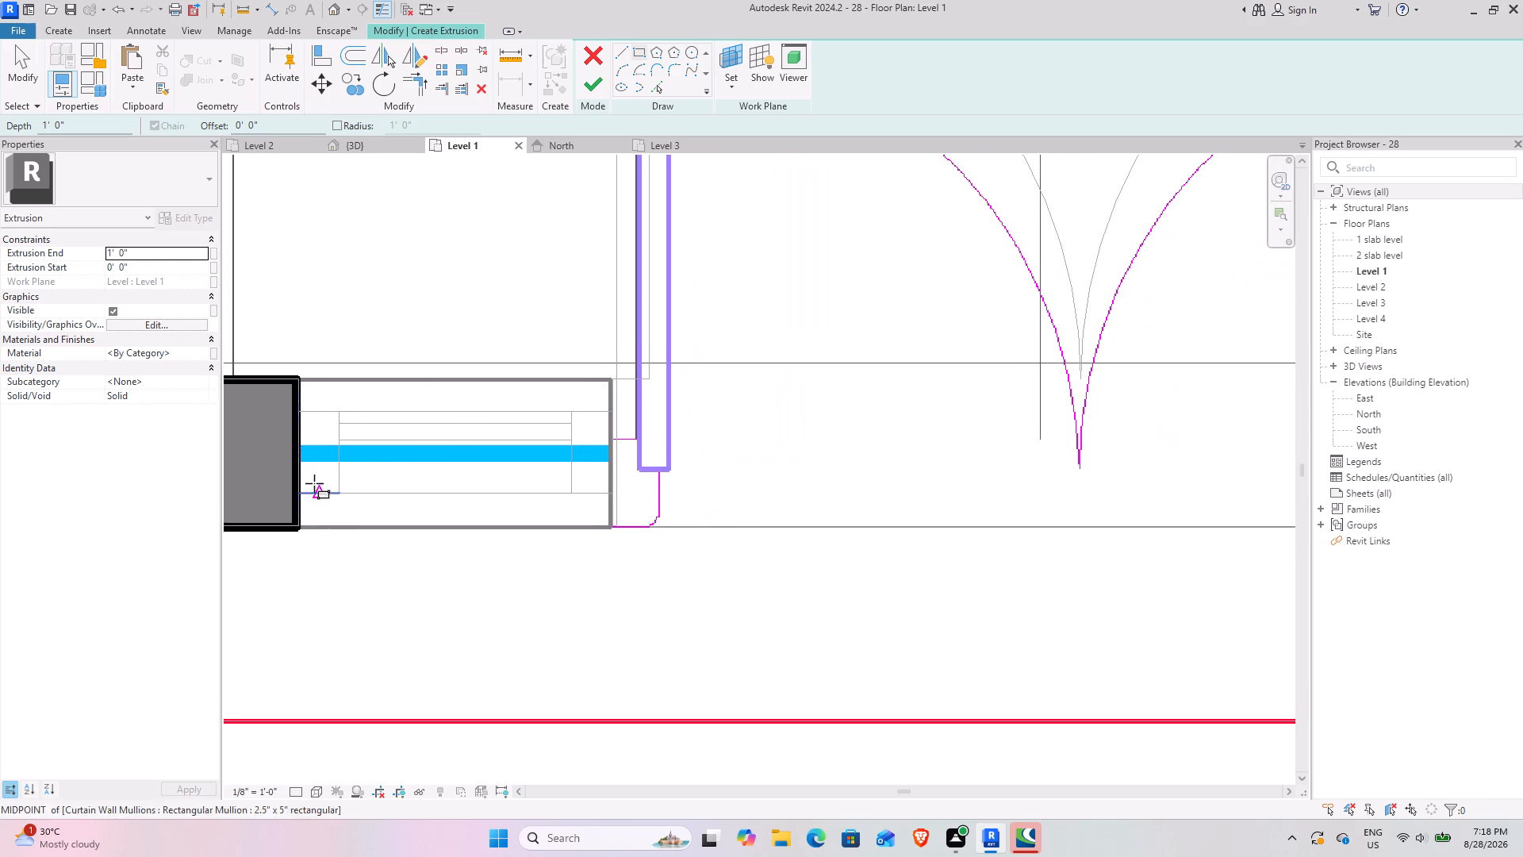
{"action": "left_click", "coordinate": [302, 413]}
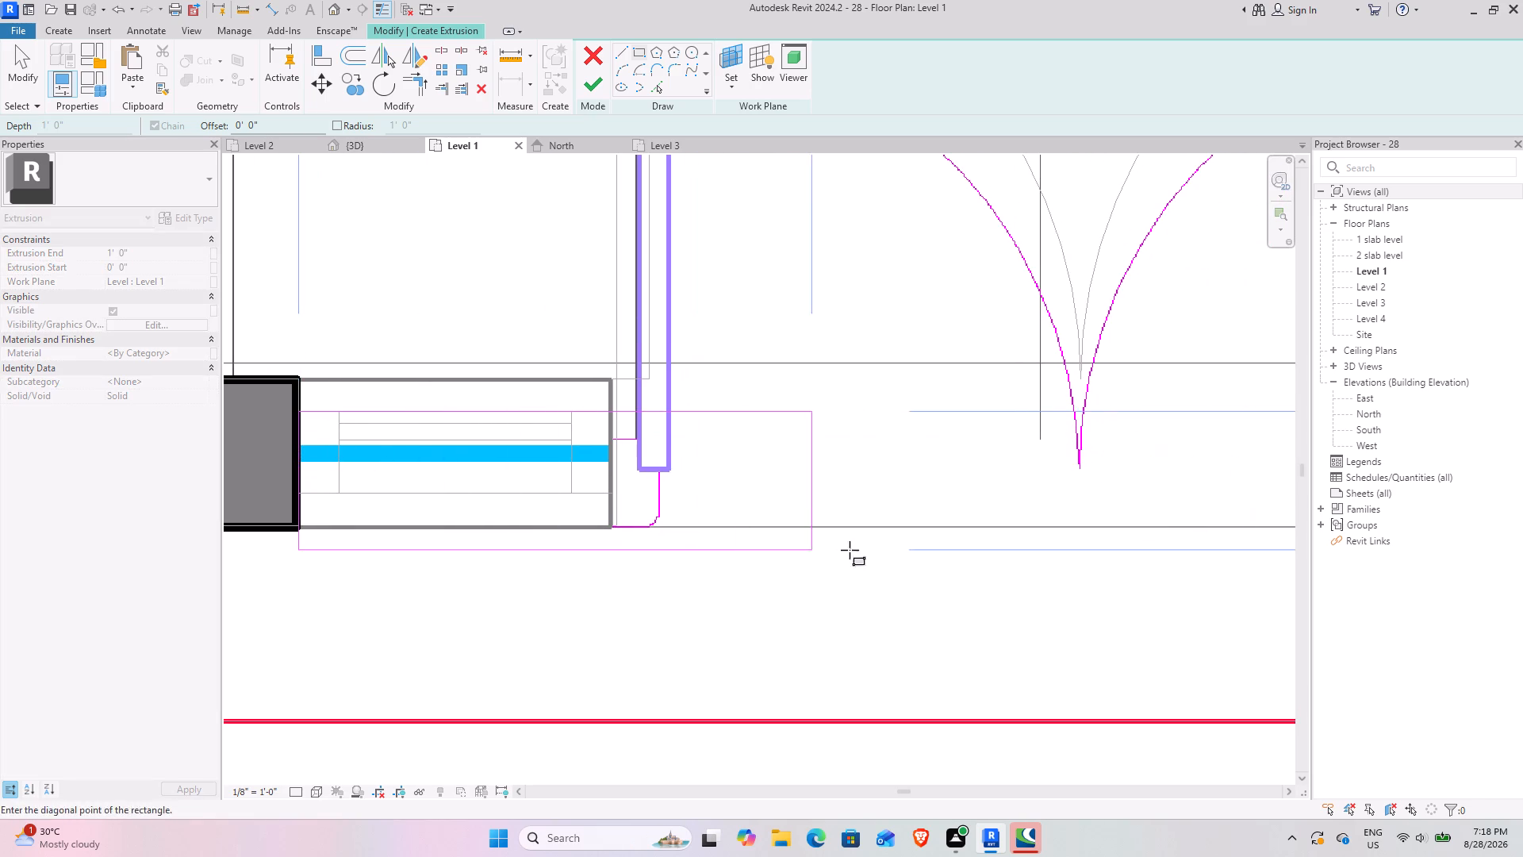
{"action": "scroll", "coordinate": [1249, 495], "scroll_direction": "down", "scroll_amount": 3}
{"action": "middle_click_drag", "start_coordinate": [1248, 494], "coordinate": [446, 552]}
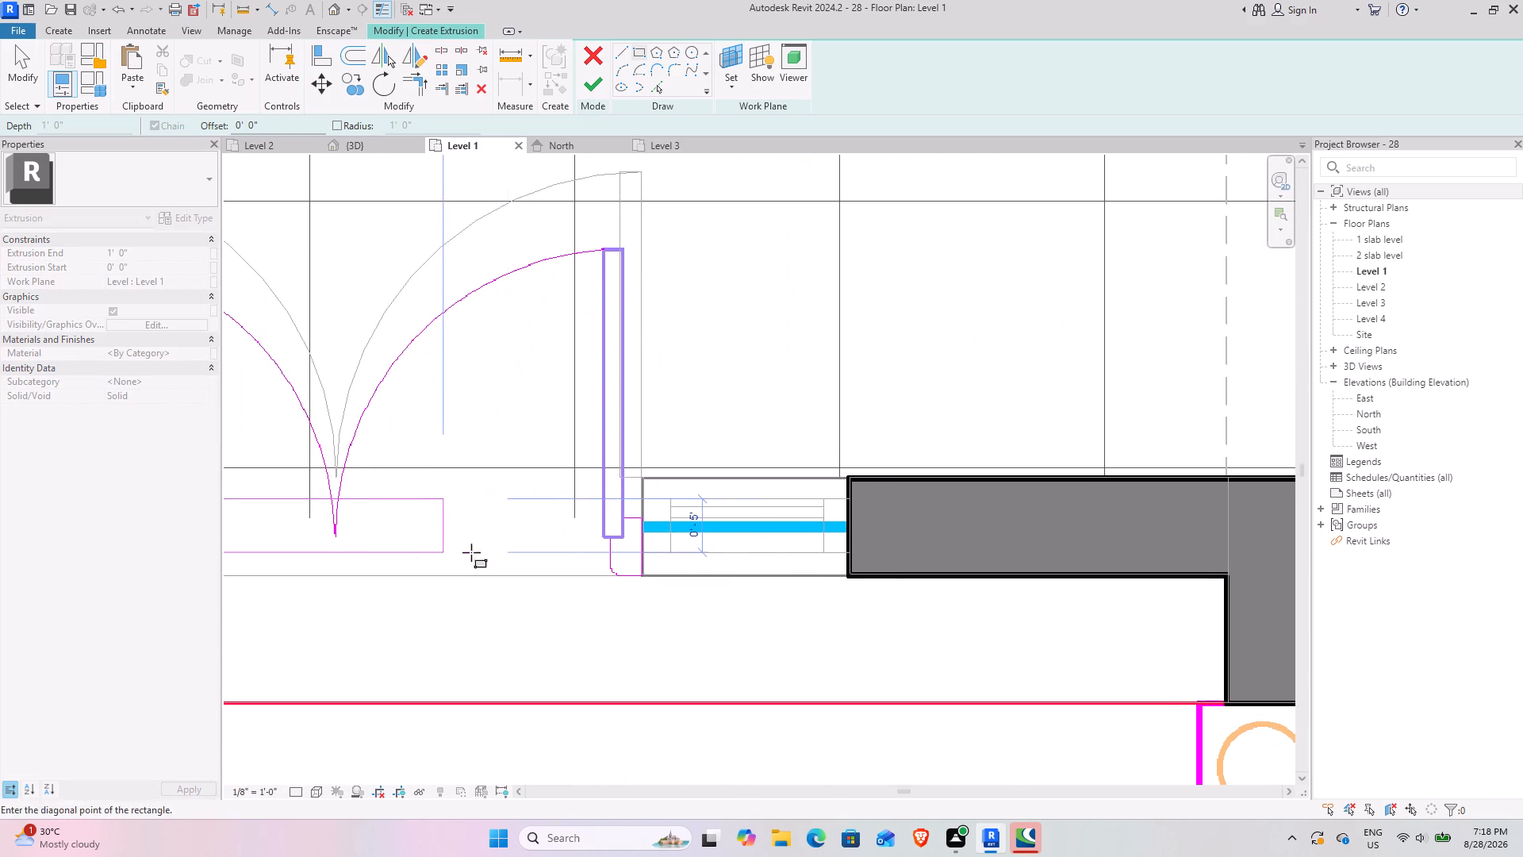
{"action": "left_click", "coordinate": [855, 550]}
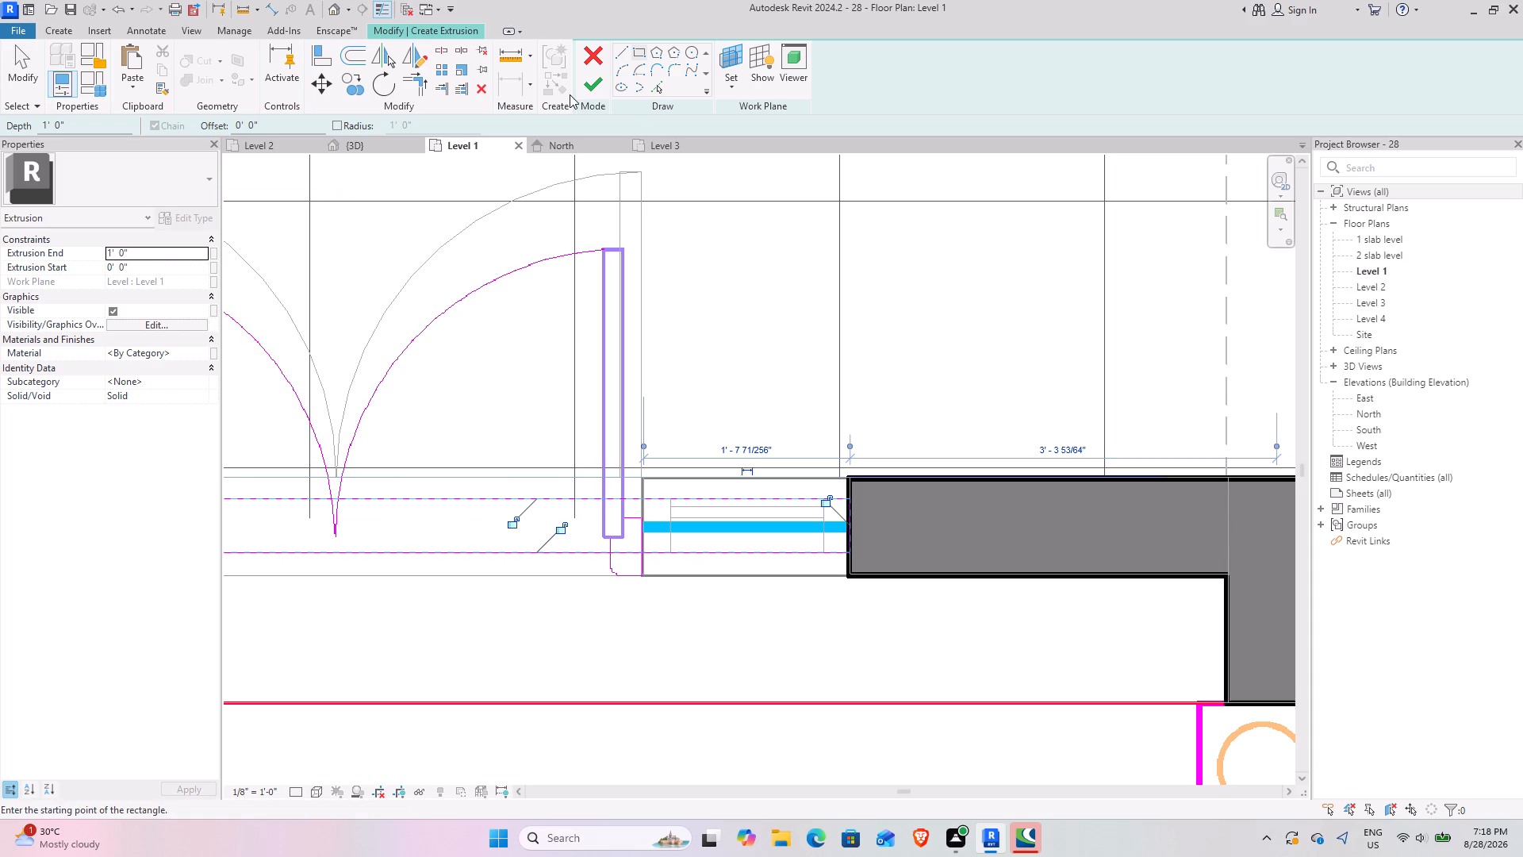
{"action": "left_click", "coordinate": [600, 79]}
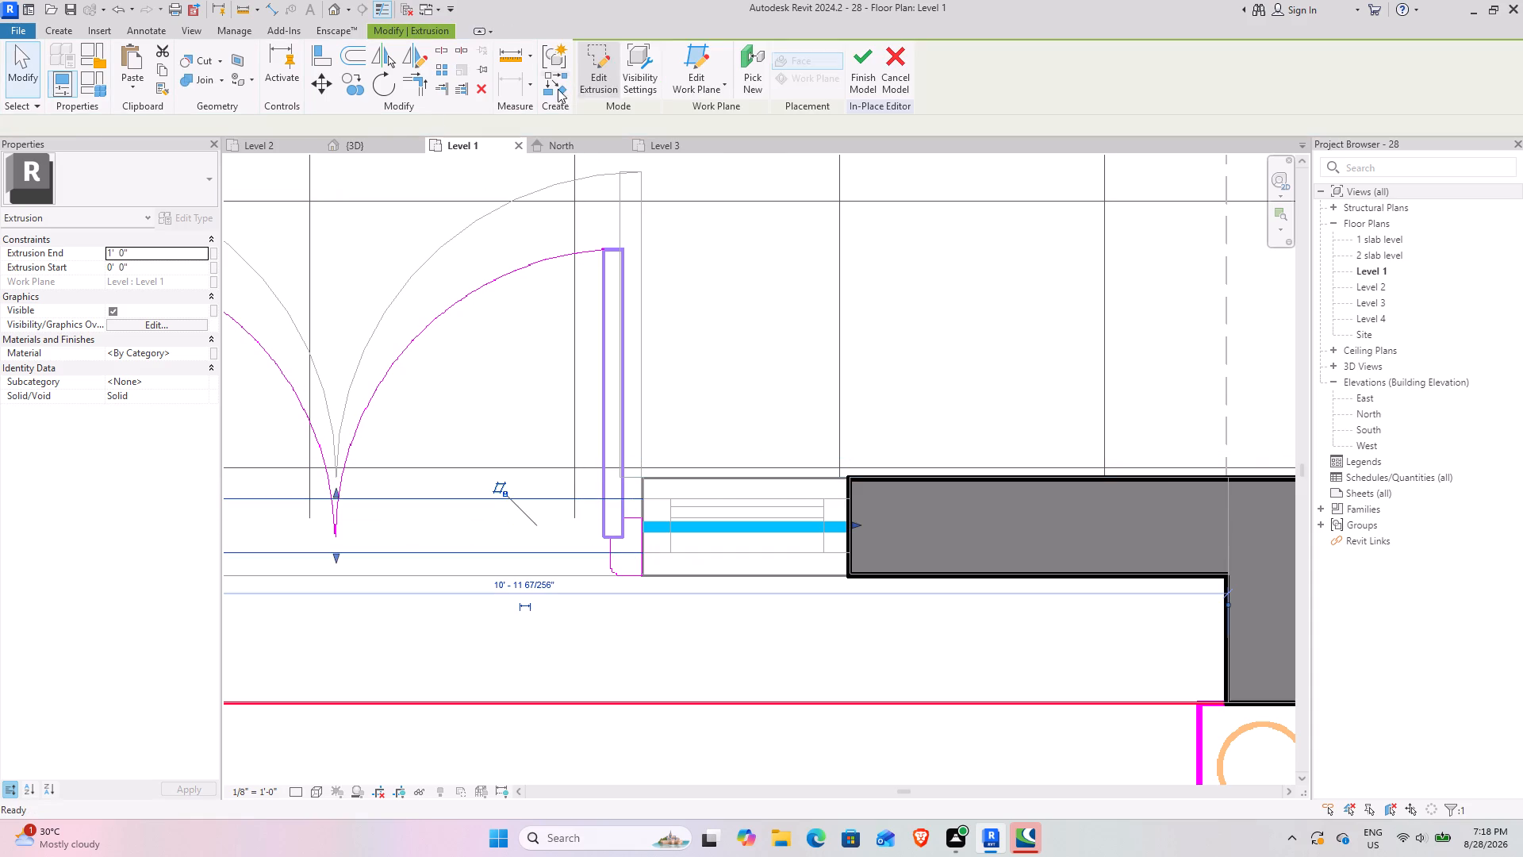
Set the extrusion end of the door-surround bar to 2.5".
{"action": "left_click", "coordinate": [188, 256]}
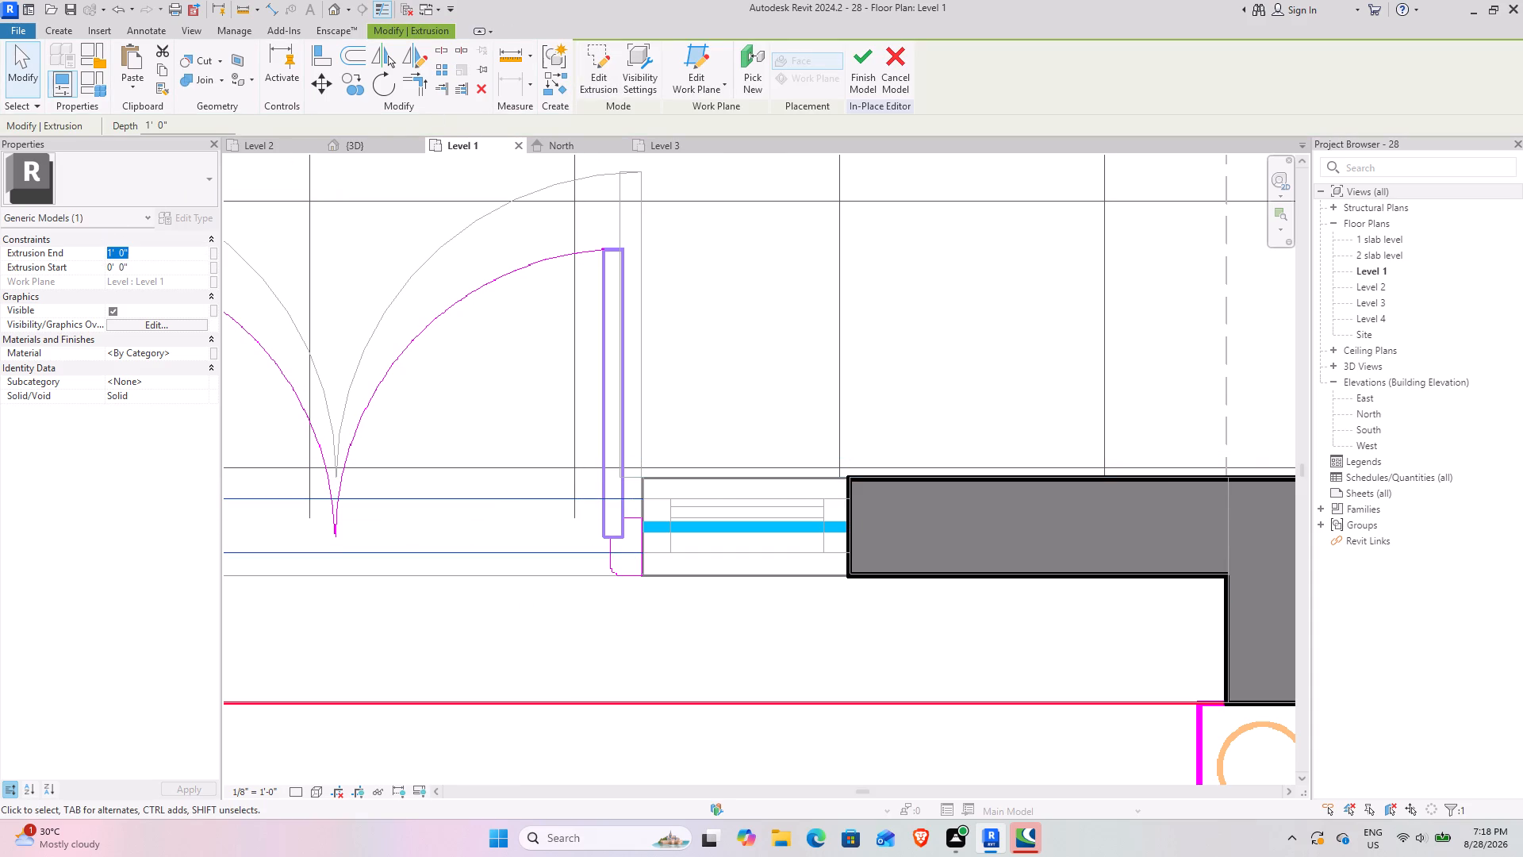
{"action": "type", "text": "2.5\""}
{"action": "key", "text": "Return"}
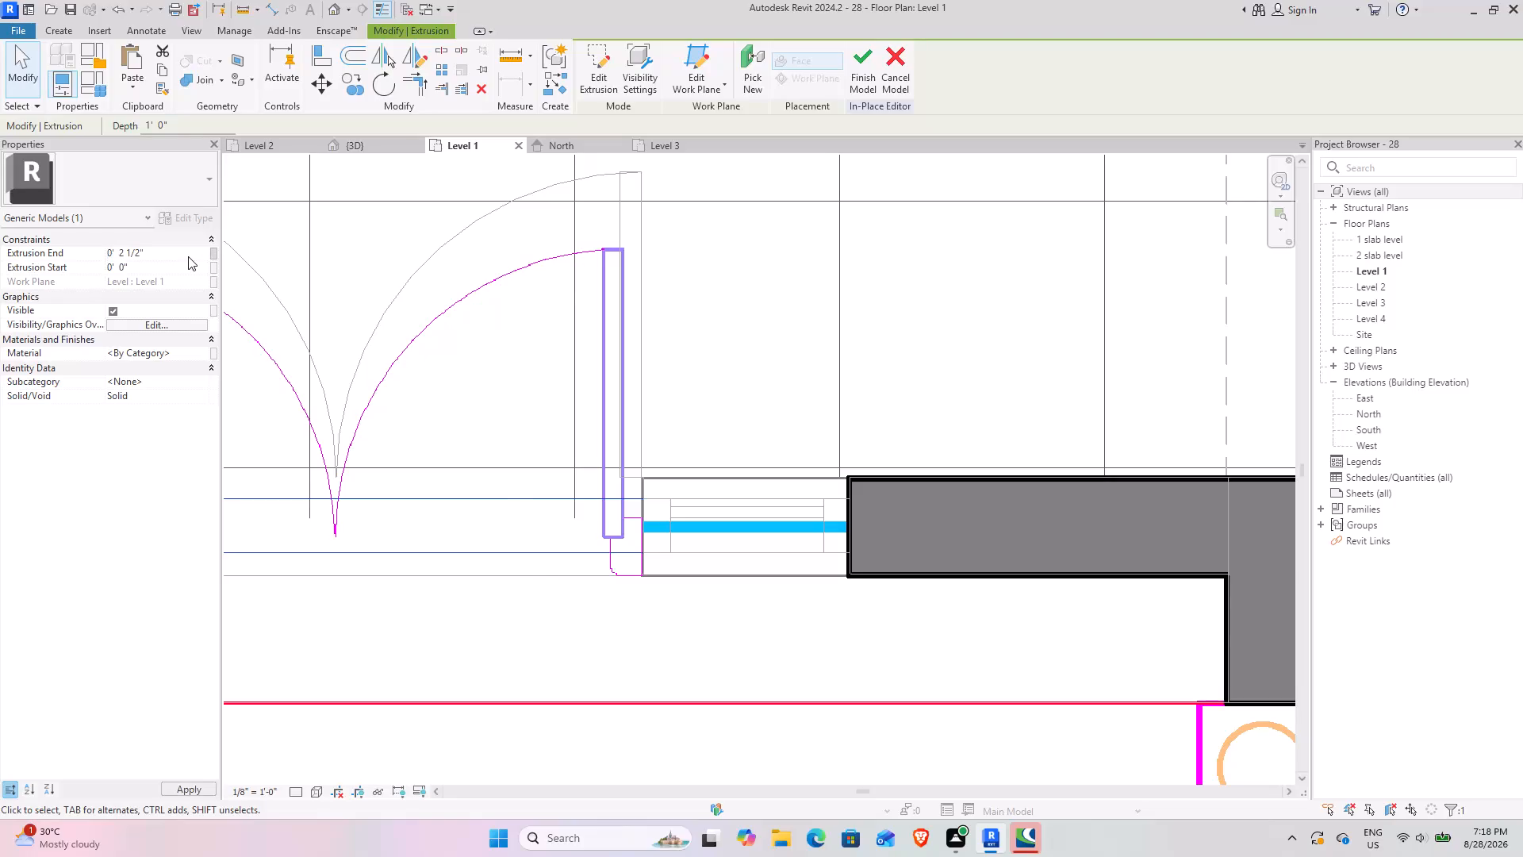
In 3D, place the bar above the door heads with extrusion start 7' and extrusion end 7' 2.5".
{"action": "scroll", "coordinate": [791, 425], "scroll_direction": "down", "scroll_amount": 3}
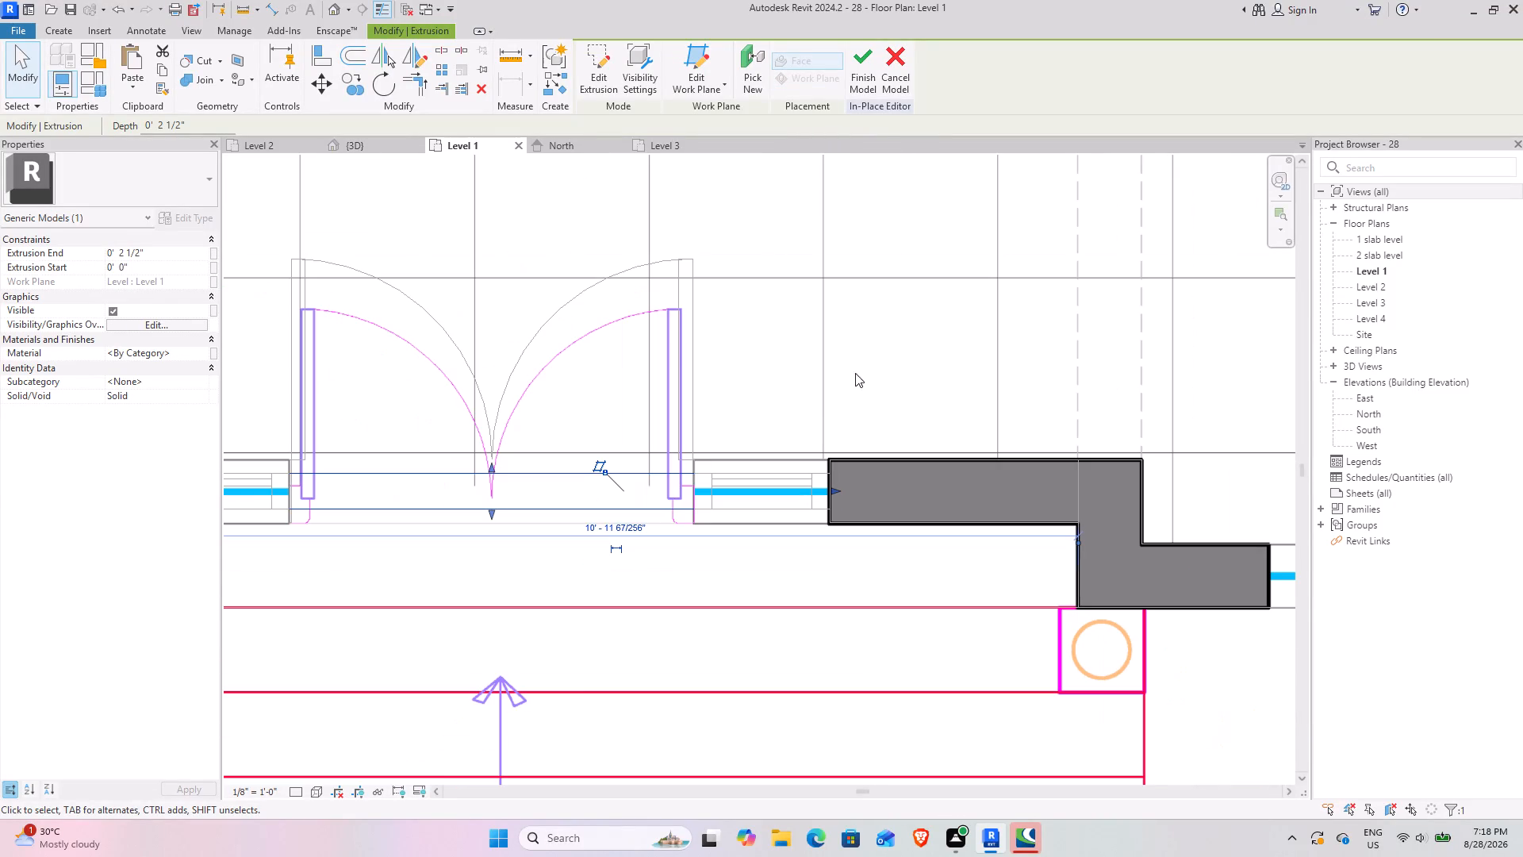
{"action": "left_click", "coordinate": [354, 148]}
{"action": "scroll", "coordinate": [675, 426], "scroll_direction": "down", "scroll_amount": 9}
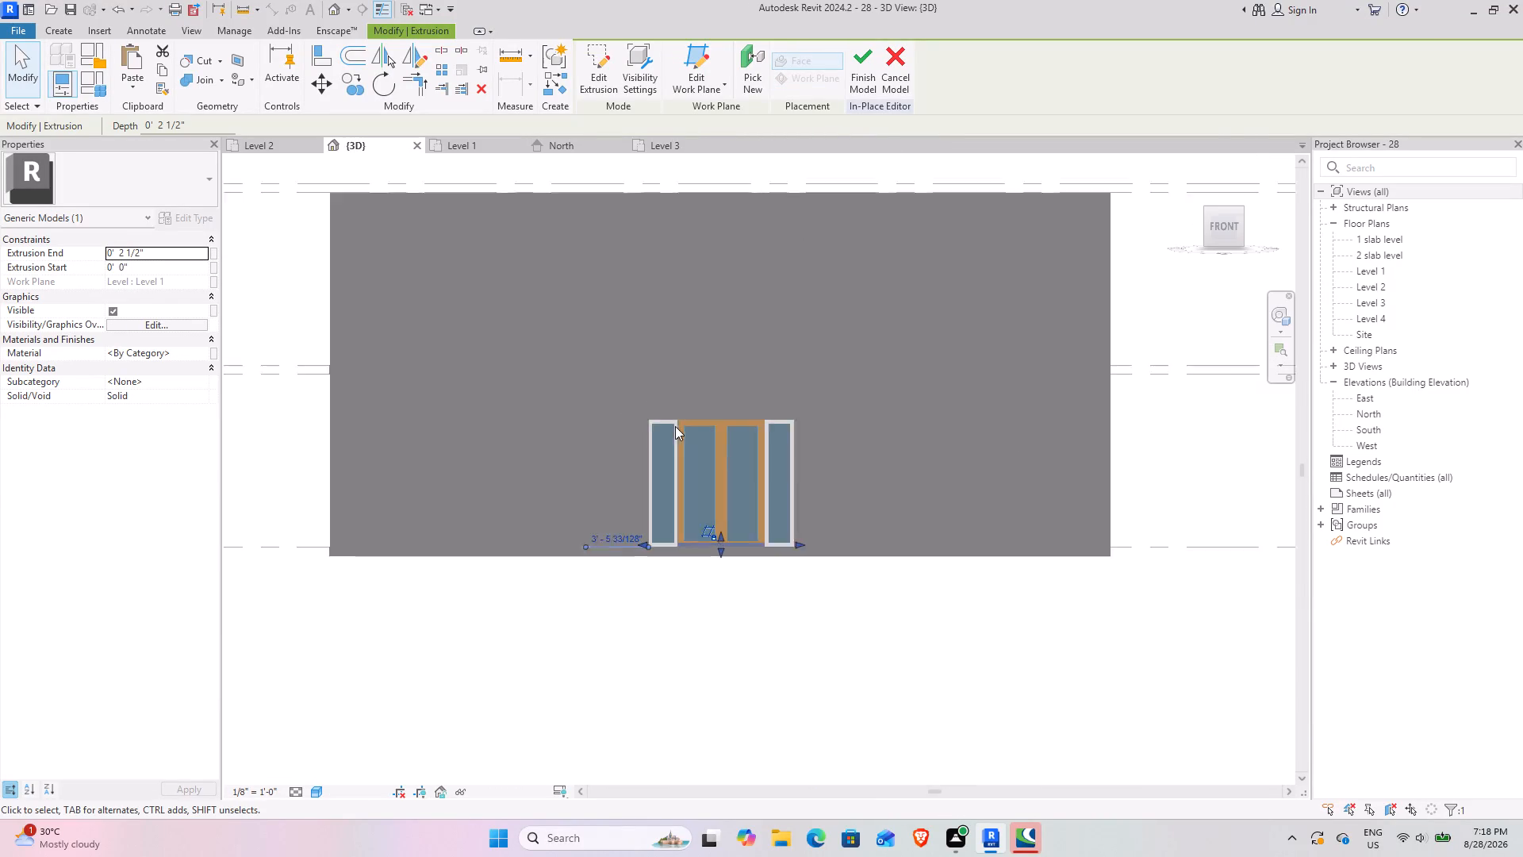
{"action": "middle_click_drag", "start_coordinate": [696, 548], "coordinate": [773, 625], "text": "shift"}
{"action": "scroll", "coordinate": [696, 502], "scroll_direction": "up", "scroll_amount": 2}
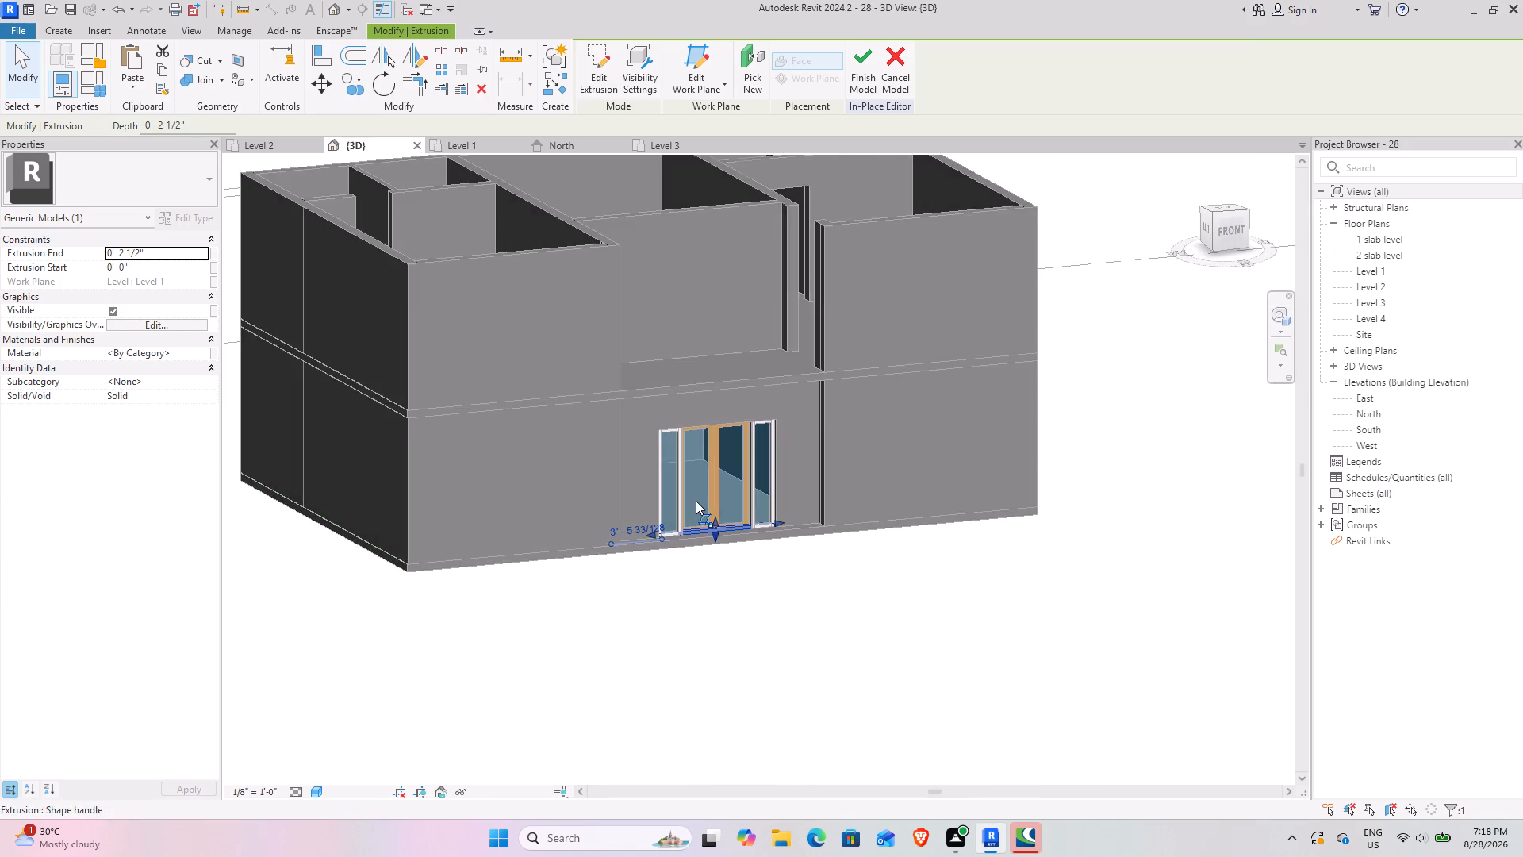
{"action": "scroll", "coordinate": [696, 501], "scroll_direction": "up", "scroll_amount": 8}
{"action": "middle_click_drag", "start_coordinate": [734, 598], "coordinate": [661, 655], "text": "shift"}
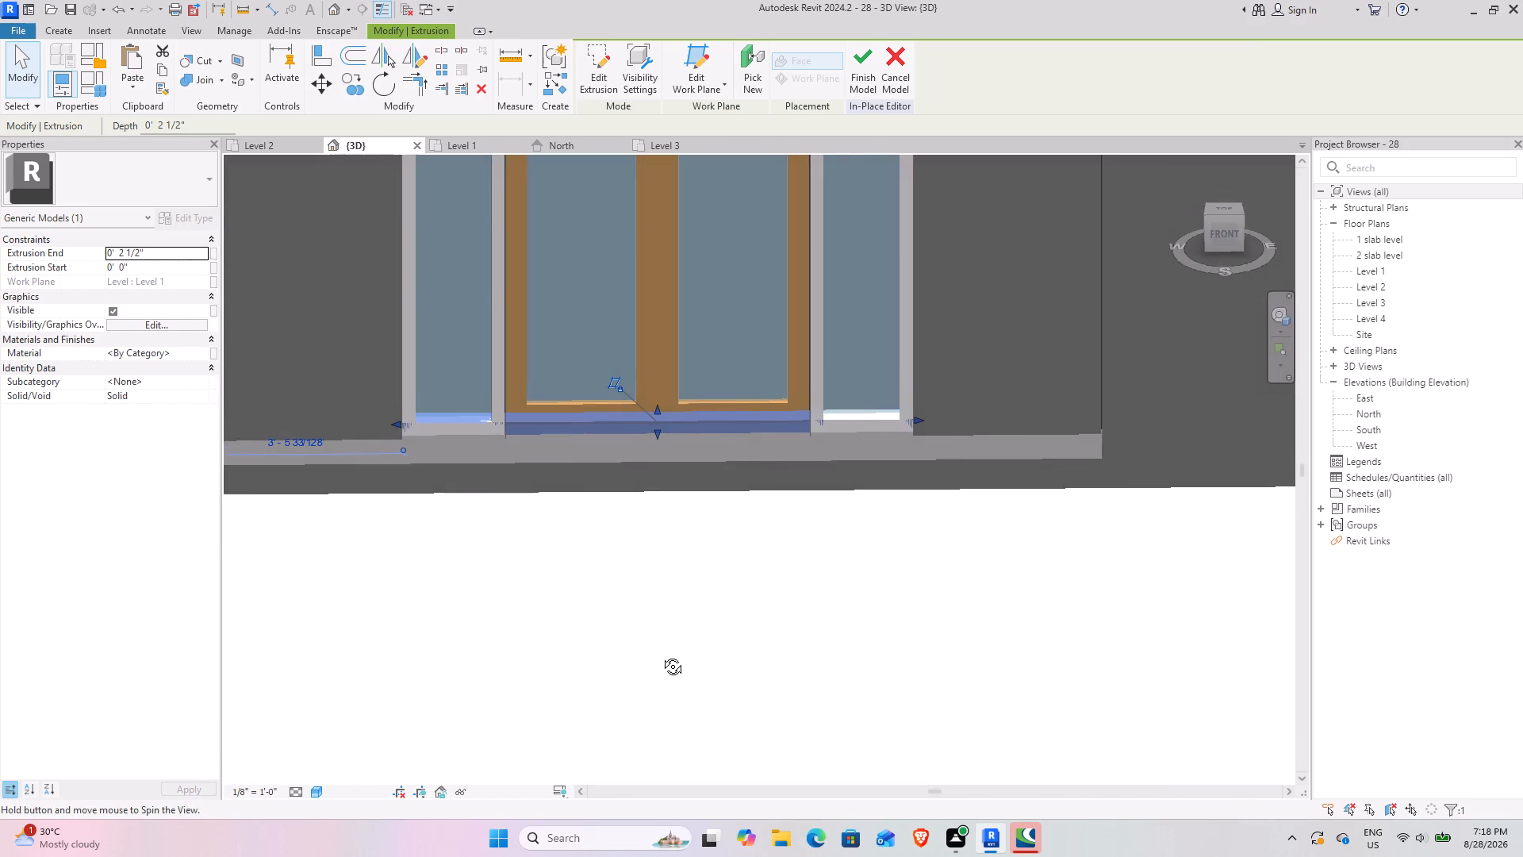
{"action": "middle_click_drag", "start_coordinate": [661, 655], "coordinate": [662, 655], "text": "shift"}
{"action": "middle_click_drag", "start_coordinate": [480, 521], "coordinate": [463, 725]}
{"action": "middle_click_drag", "start_coordinate": [453, 705], "coordinate": [463, 649], "text": "shift"}
{"action": "left_click", "coordinate": [165, 265]}
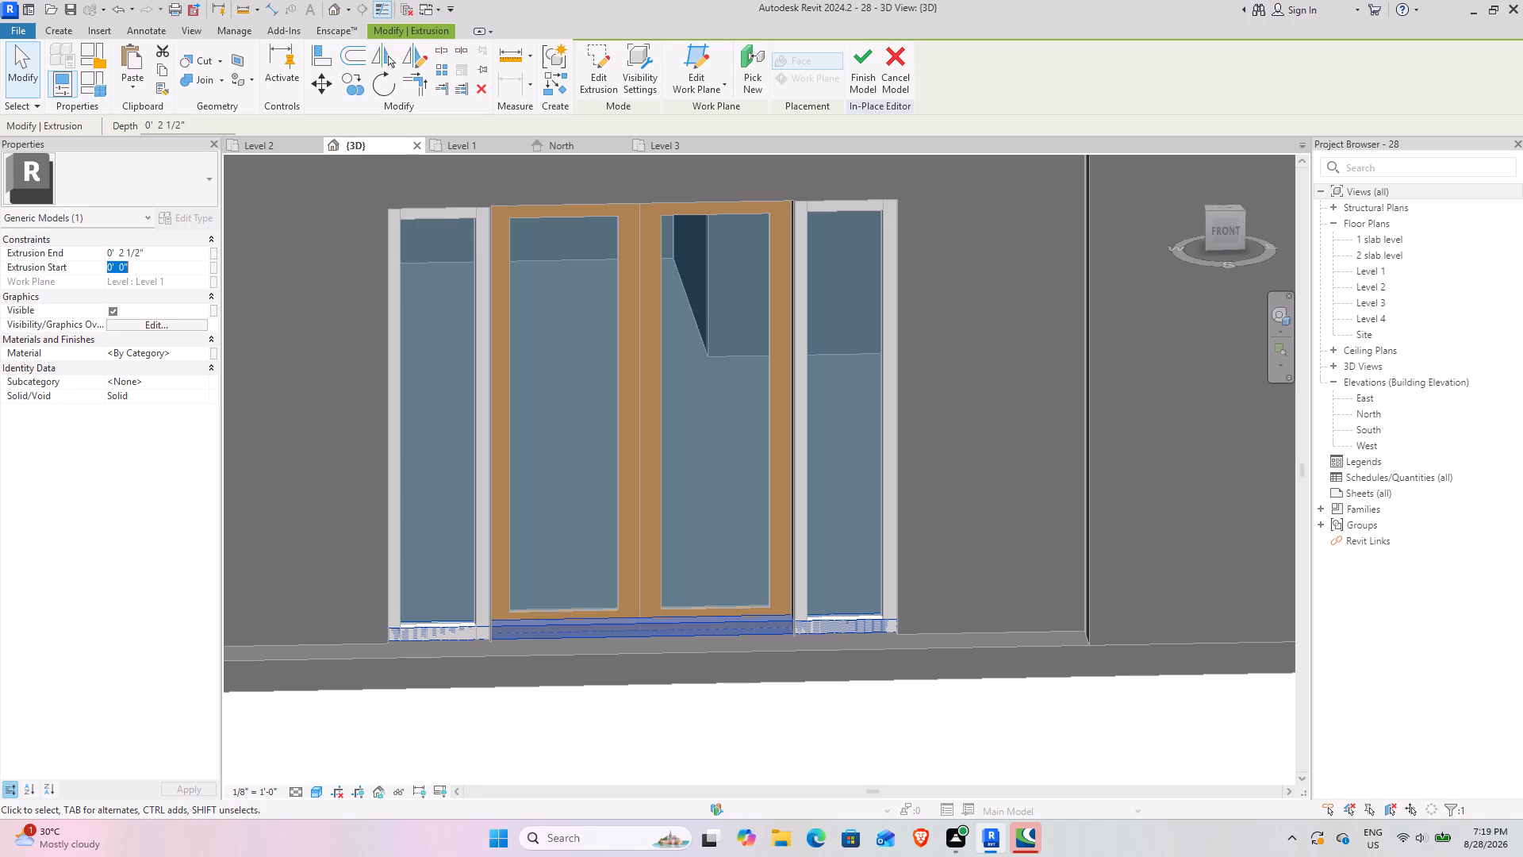
{"action": "type", "text": "7'"}
{"action": "key", "text": "Return"}
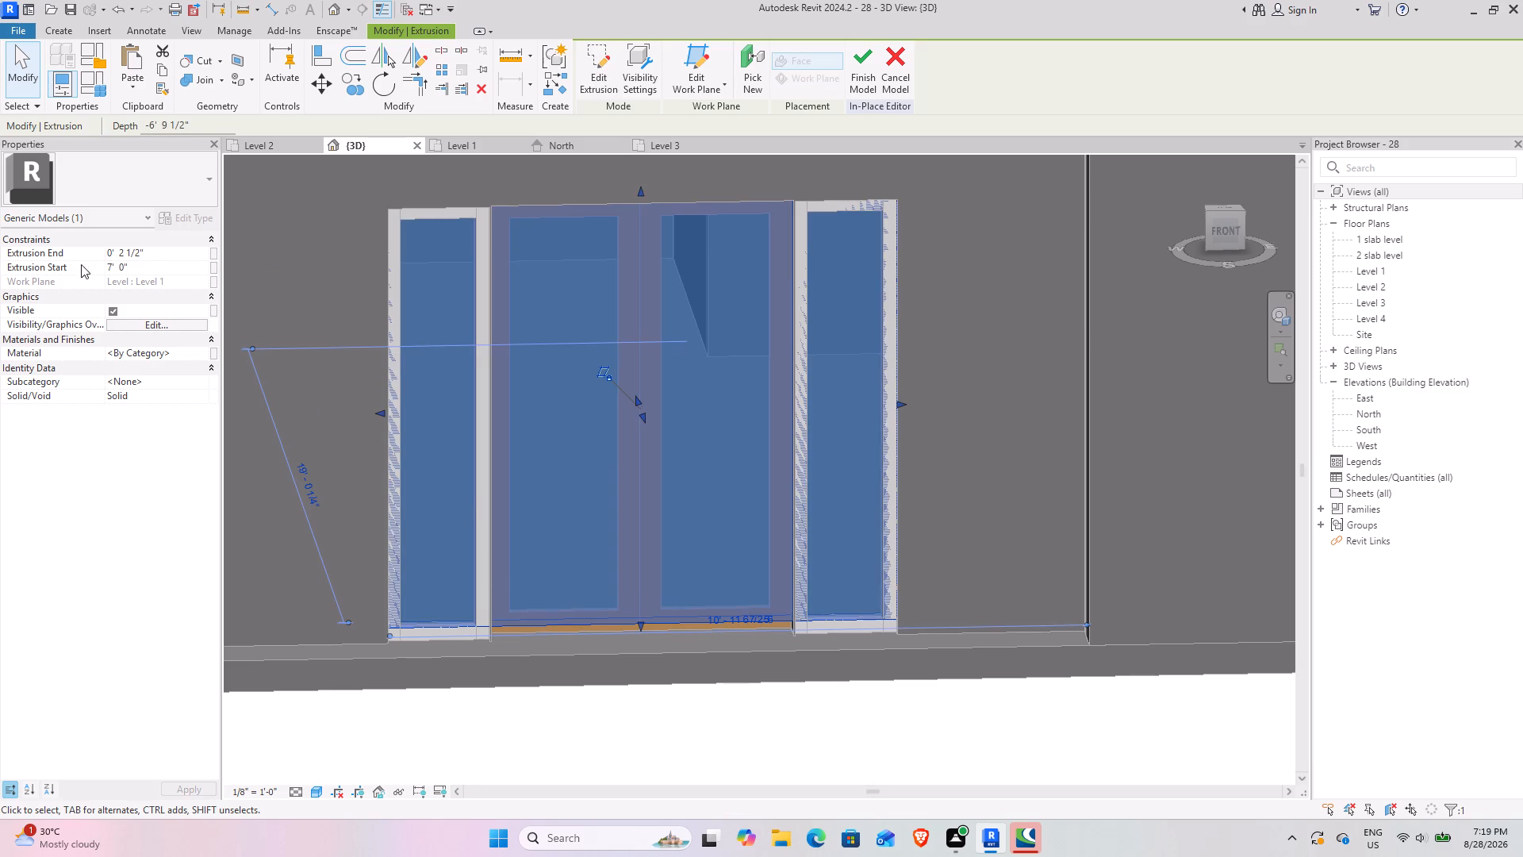
{"action": "left_click", "coordinate": [180, 255]}
{"action": "key", "text": "7"}
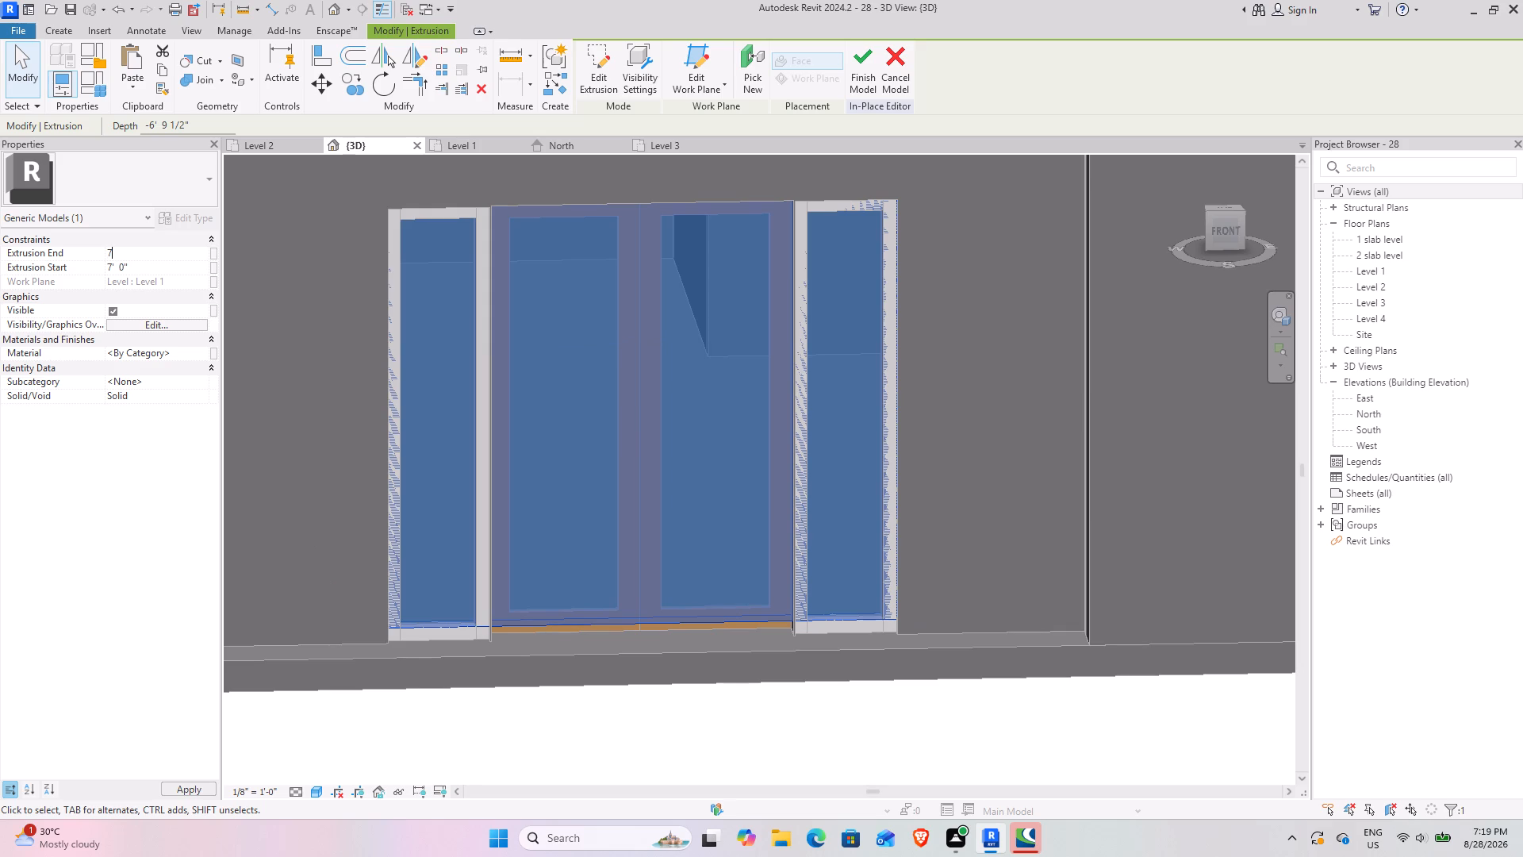
{"action": "type", "text": "'2.5"}
{"action": "key", "text": "Return"}
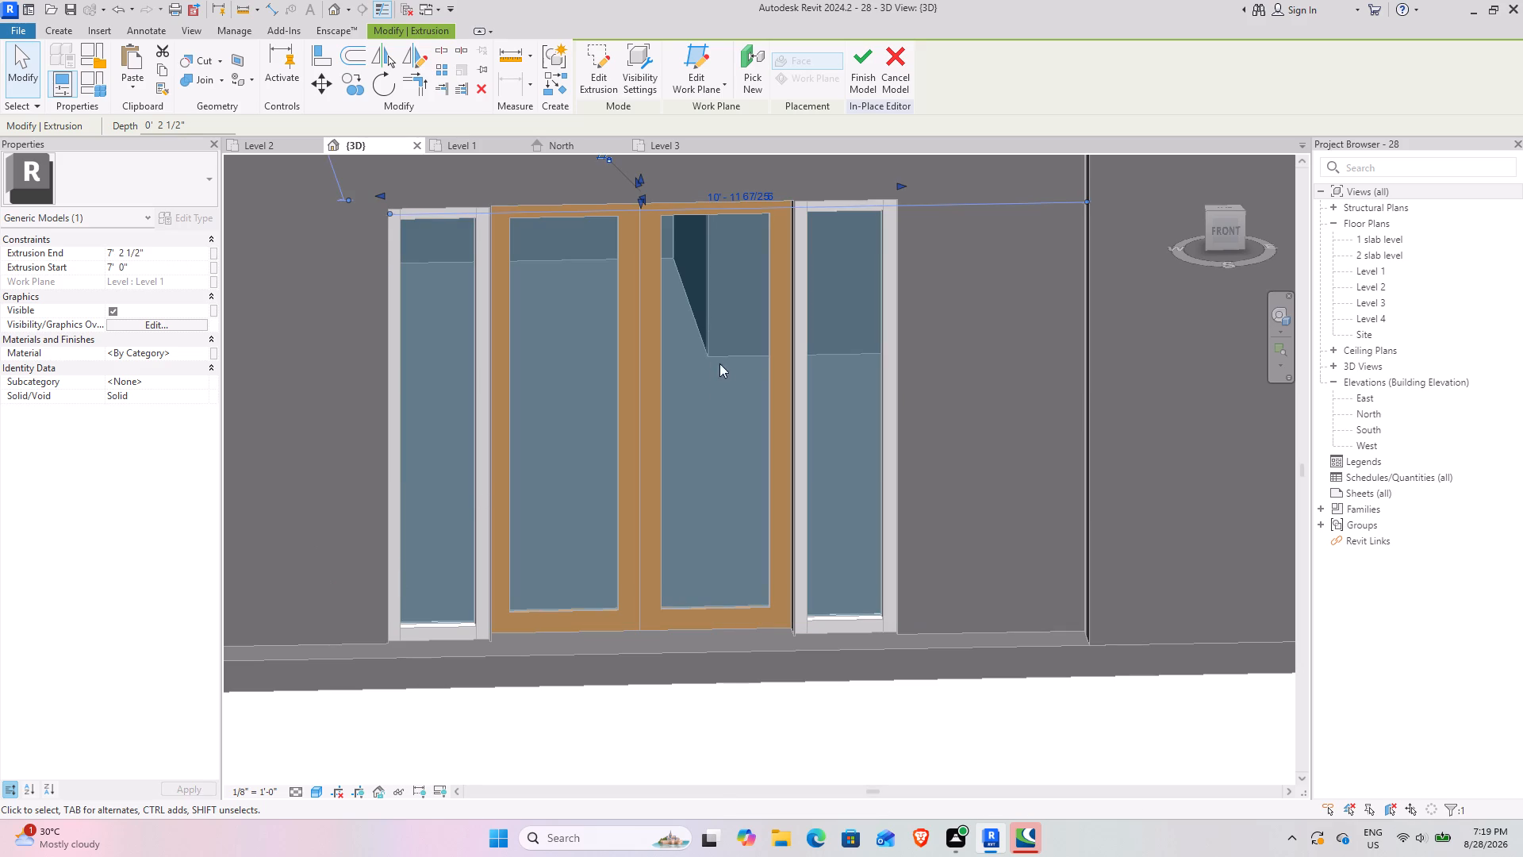
Check the raised bar over the door and sidelights, and finish the in-place model.
{"action": "scroll", "coordinate": [619, 378], "scroll_direction": "down", "scroll_amount": 3}
{"action": "middle_click_drag", "start_coordinate": [634, 392], "coordinate": [644, 407]}
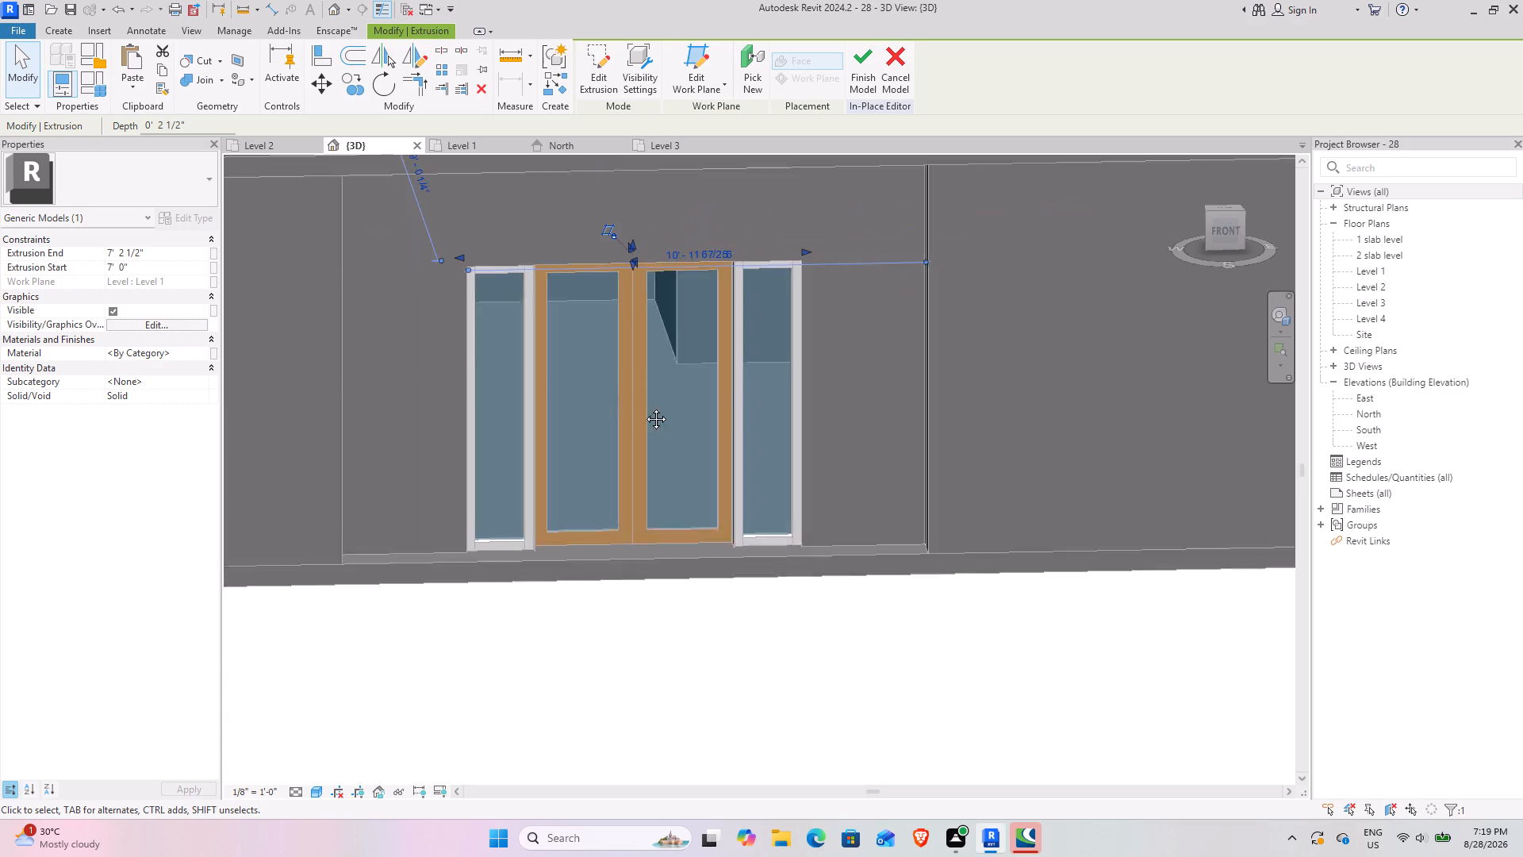
{"action": "middle_click_drag", "start_coordinate": [644, 407], "coordinate": [682, 543]}
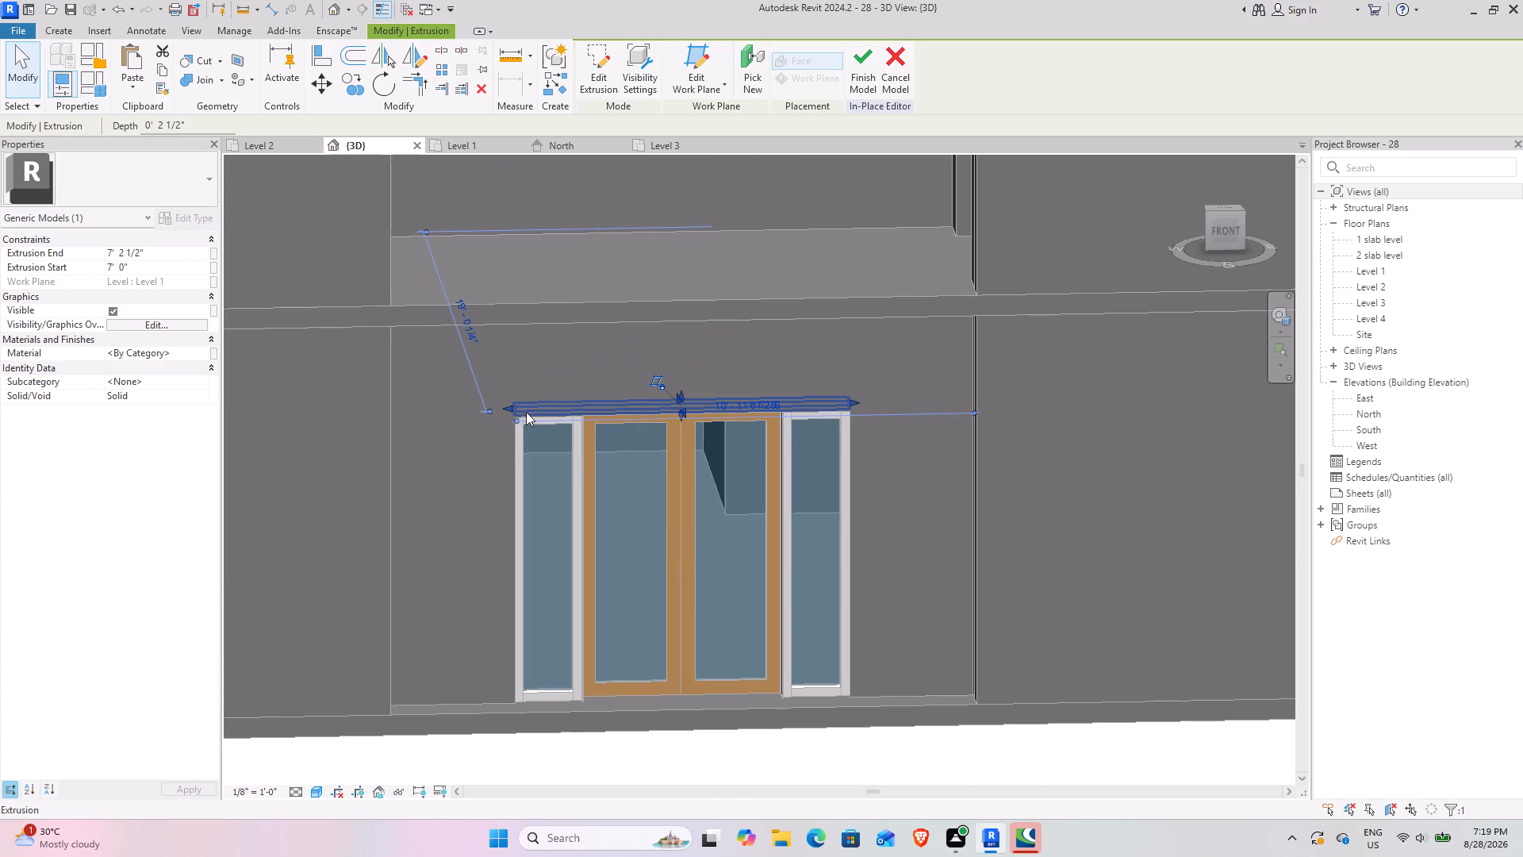
{"action": "scroll", "coordinate": [581, 388], "scroll_direction": "up", "scroll_amount": 6}
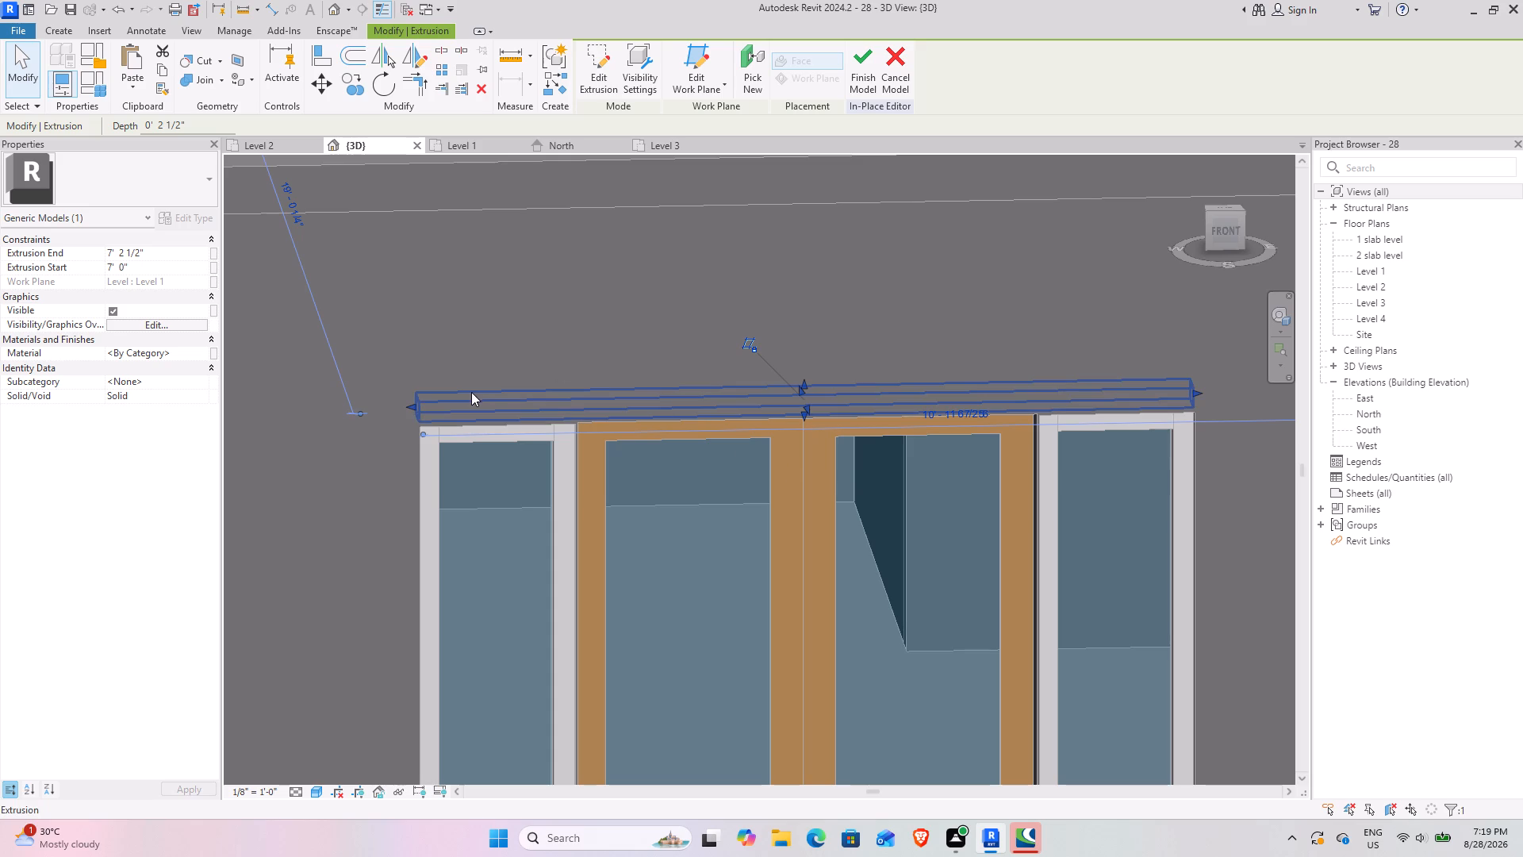
{"action": "left_click", "coordinate": [859, 86]}
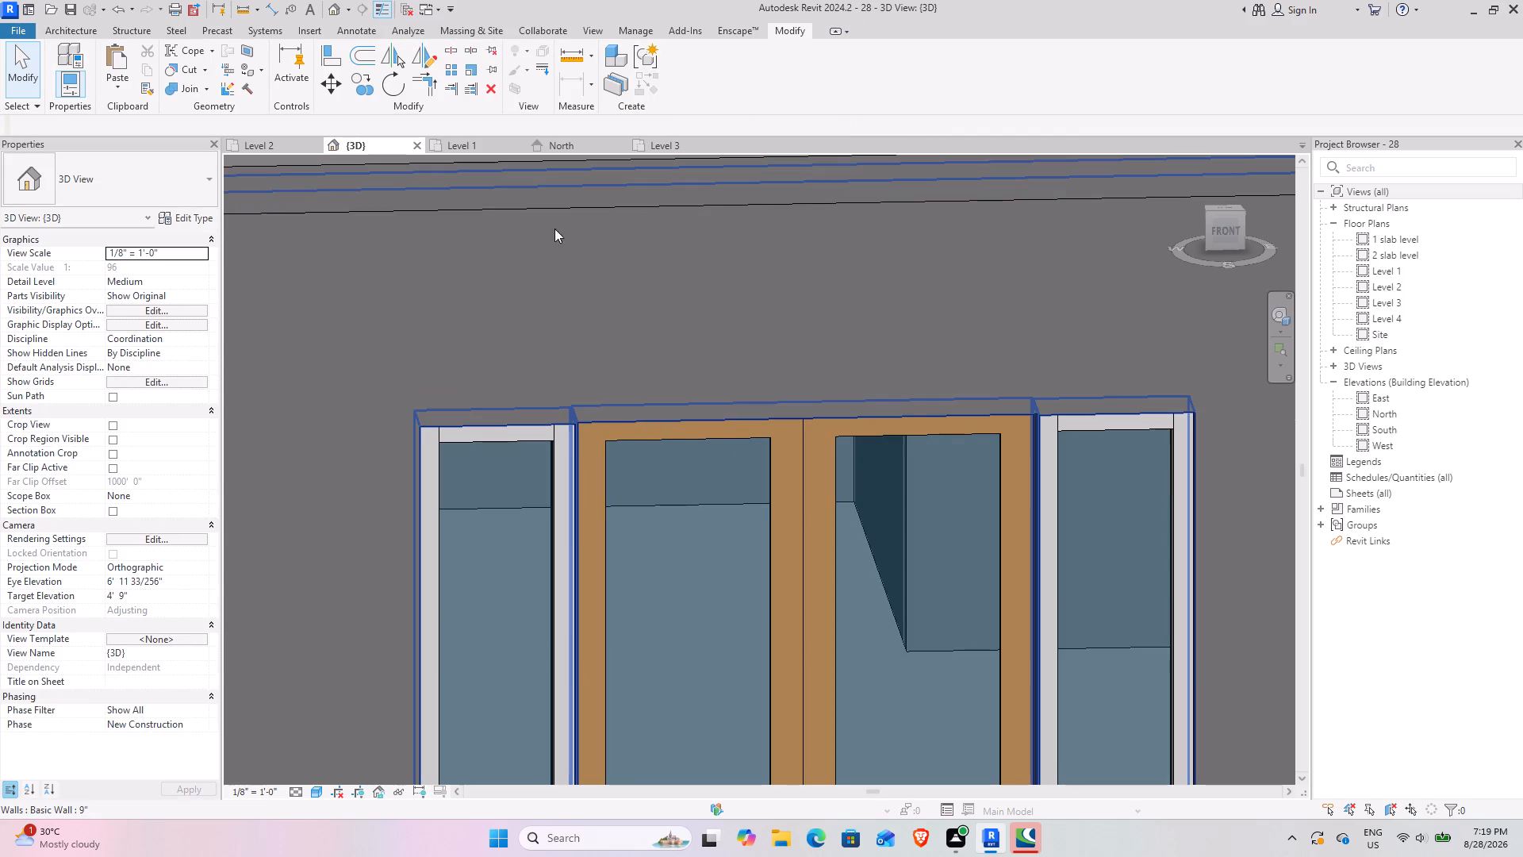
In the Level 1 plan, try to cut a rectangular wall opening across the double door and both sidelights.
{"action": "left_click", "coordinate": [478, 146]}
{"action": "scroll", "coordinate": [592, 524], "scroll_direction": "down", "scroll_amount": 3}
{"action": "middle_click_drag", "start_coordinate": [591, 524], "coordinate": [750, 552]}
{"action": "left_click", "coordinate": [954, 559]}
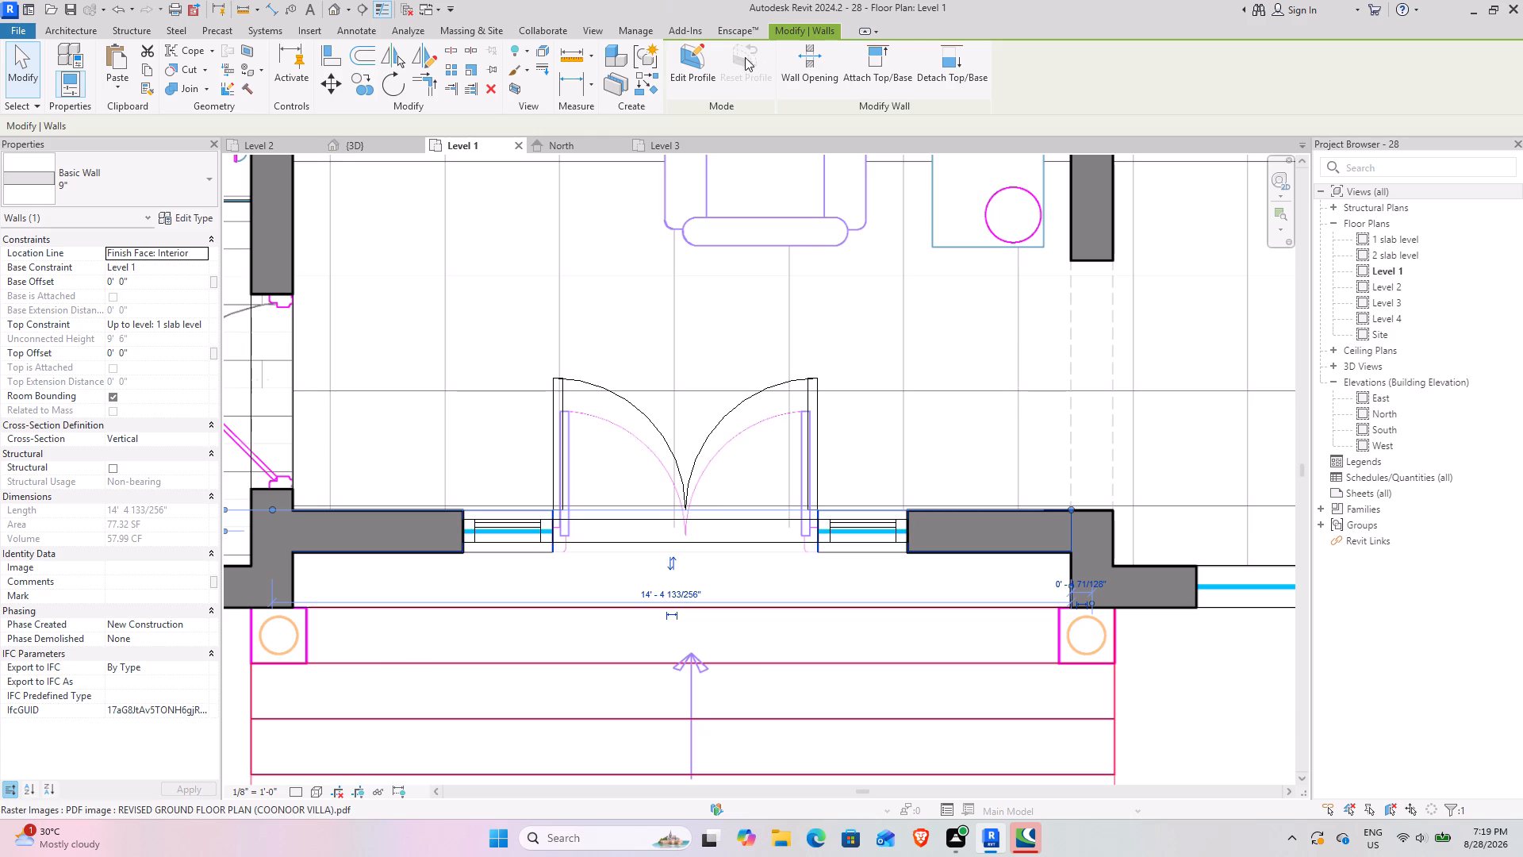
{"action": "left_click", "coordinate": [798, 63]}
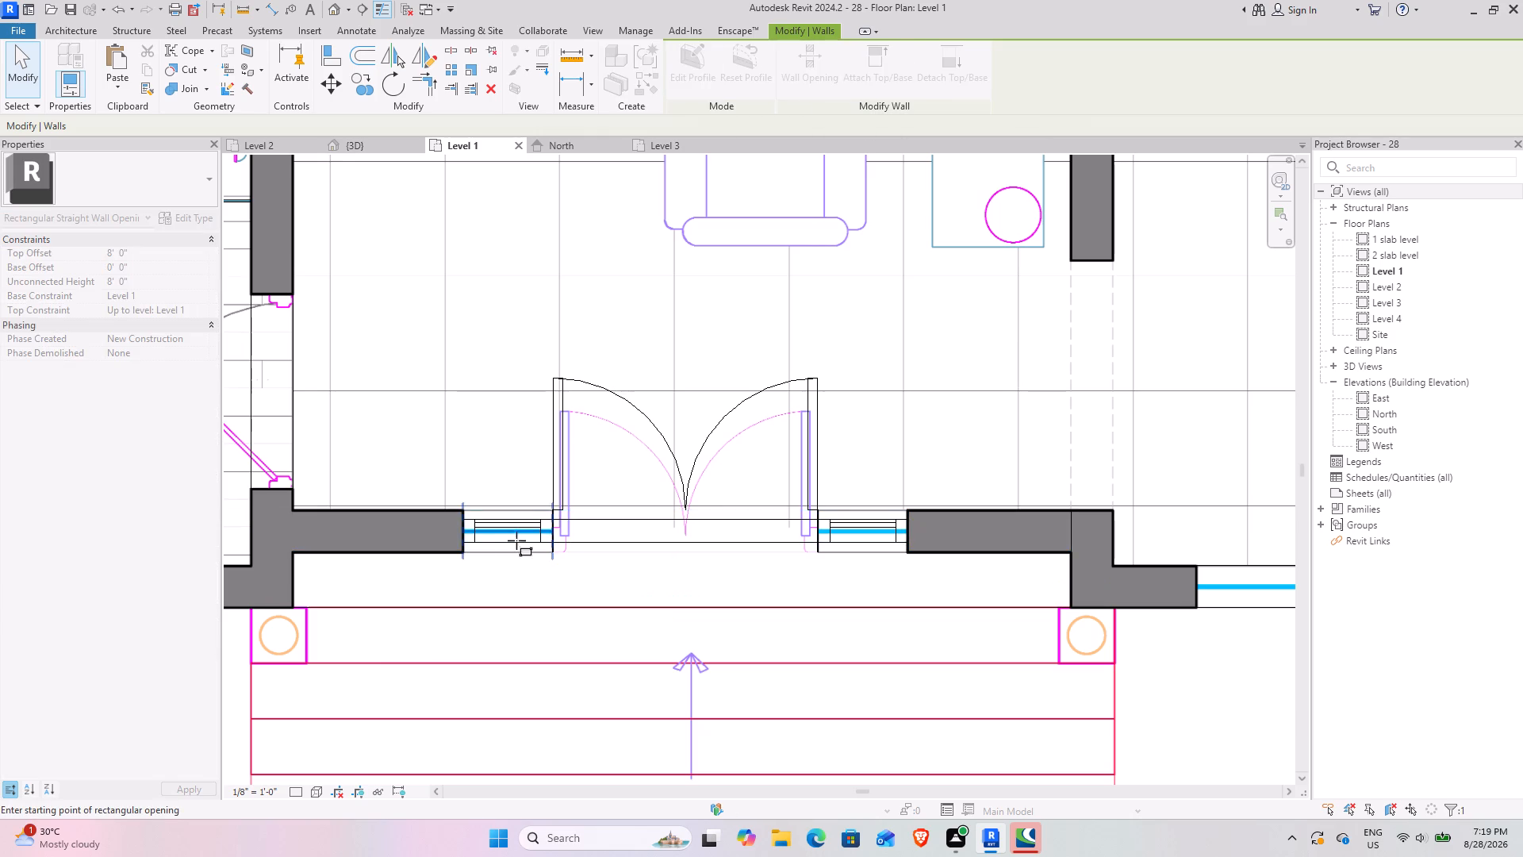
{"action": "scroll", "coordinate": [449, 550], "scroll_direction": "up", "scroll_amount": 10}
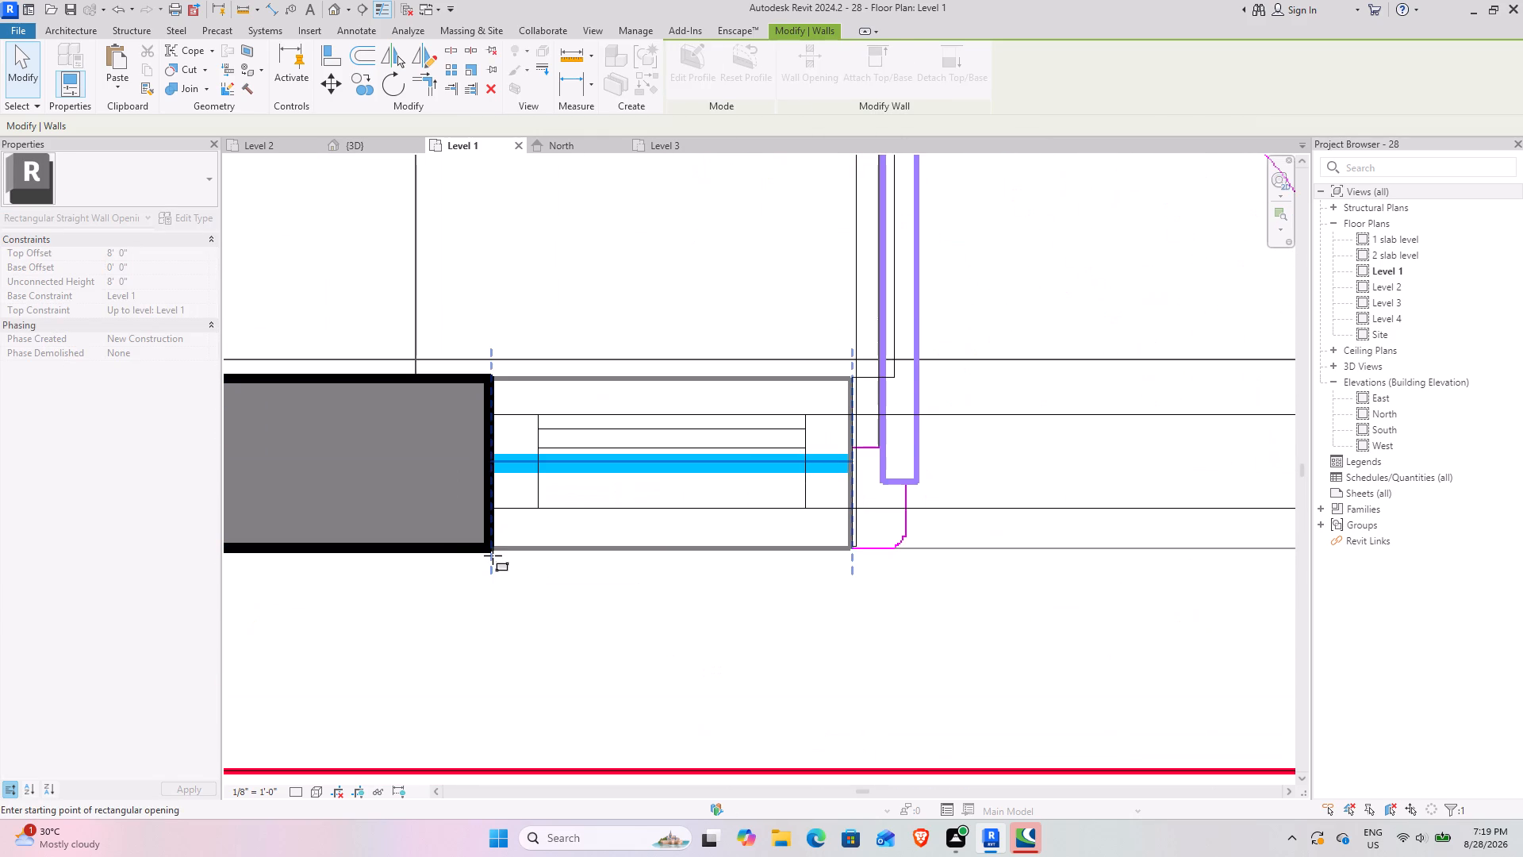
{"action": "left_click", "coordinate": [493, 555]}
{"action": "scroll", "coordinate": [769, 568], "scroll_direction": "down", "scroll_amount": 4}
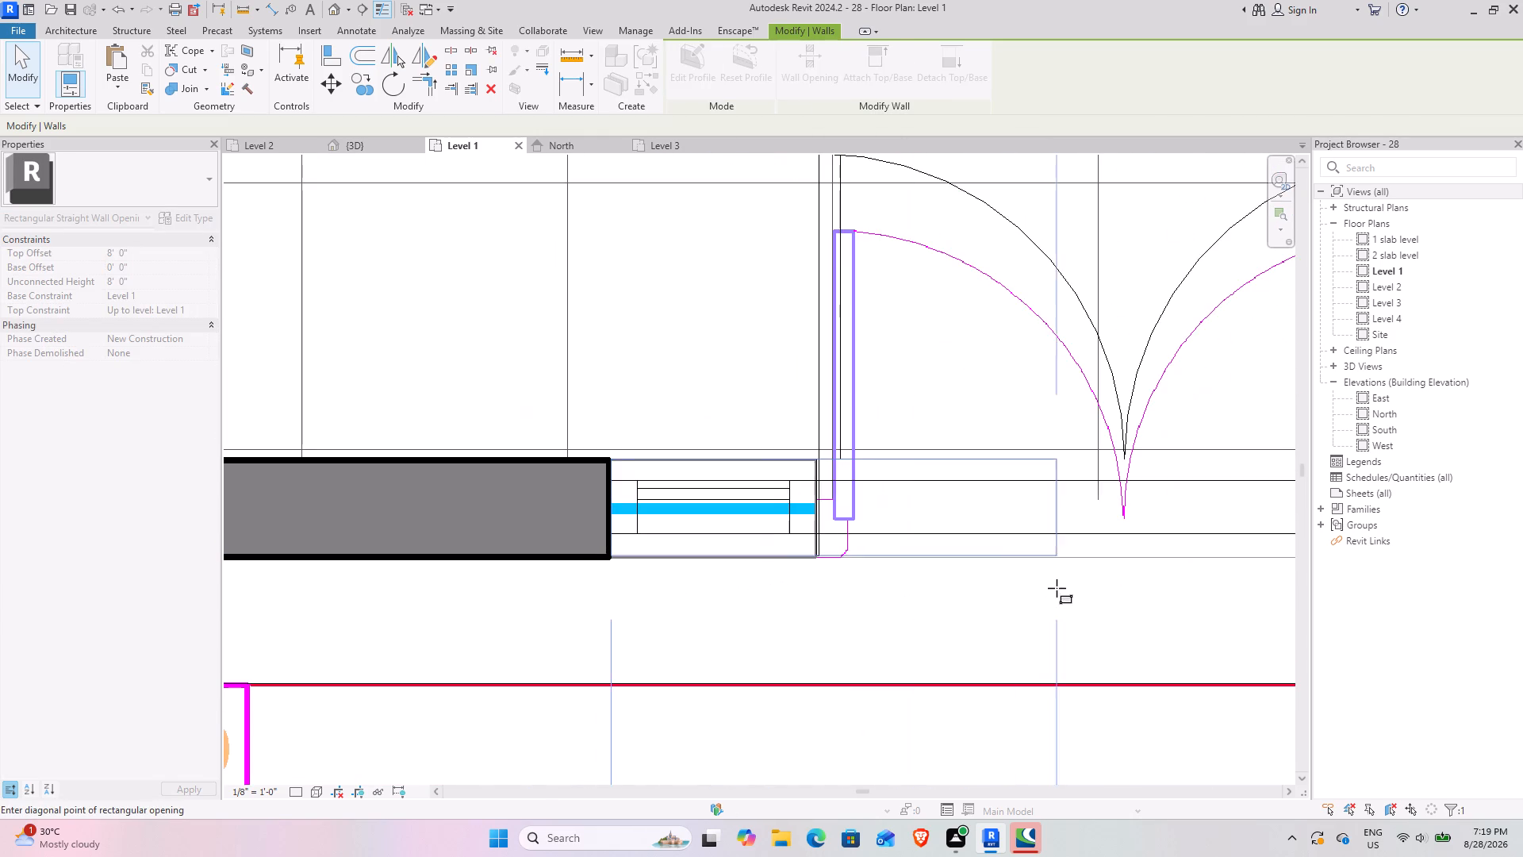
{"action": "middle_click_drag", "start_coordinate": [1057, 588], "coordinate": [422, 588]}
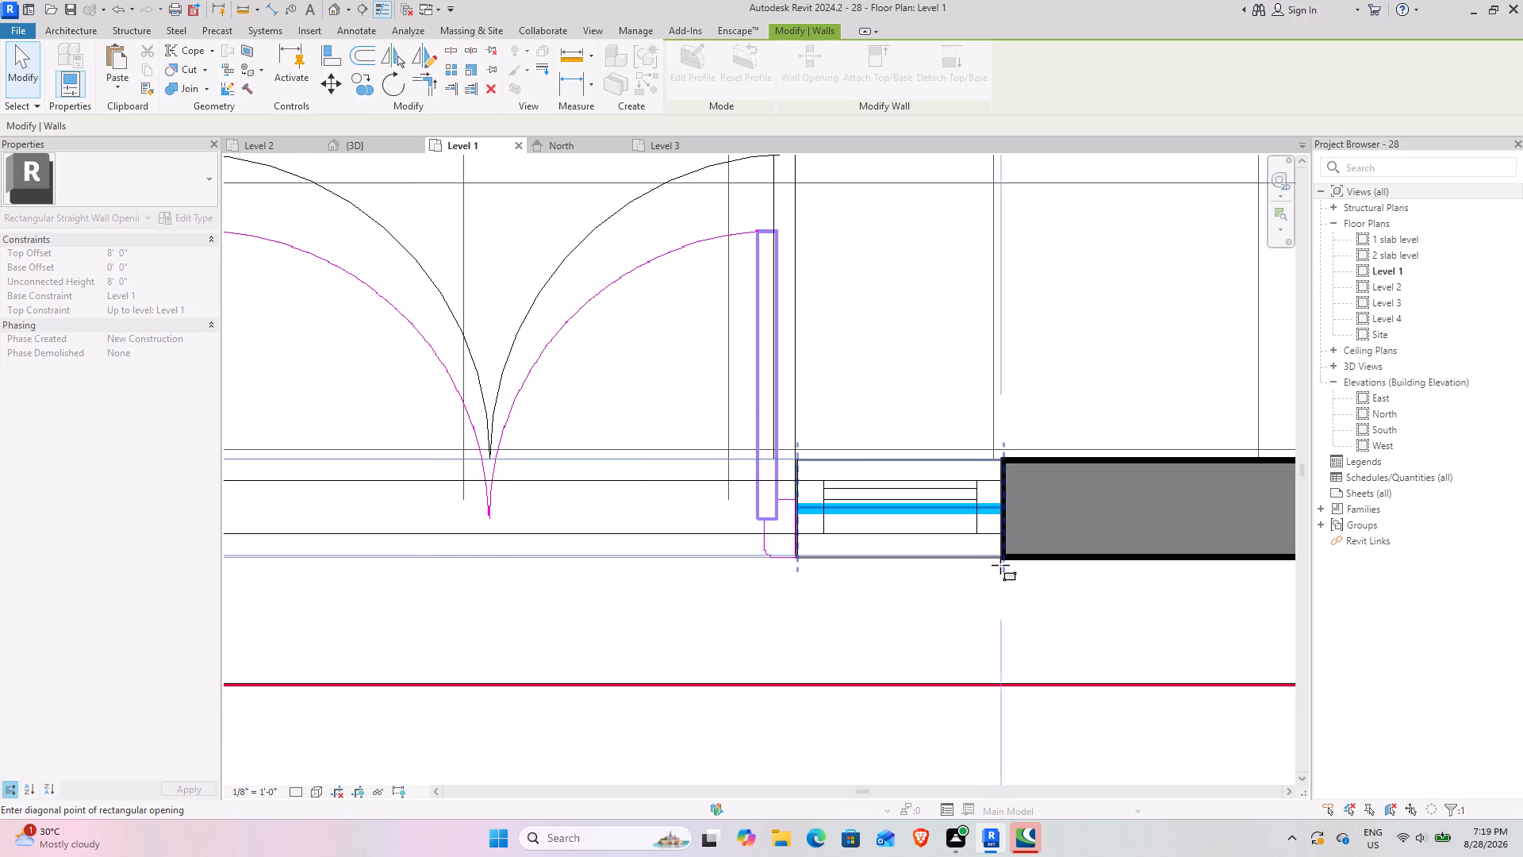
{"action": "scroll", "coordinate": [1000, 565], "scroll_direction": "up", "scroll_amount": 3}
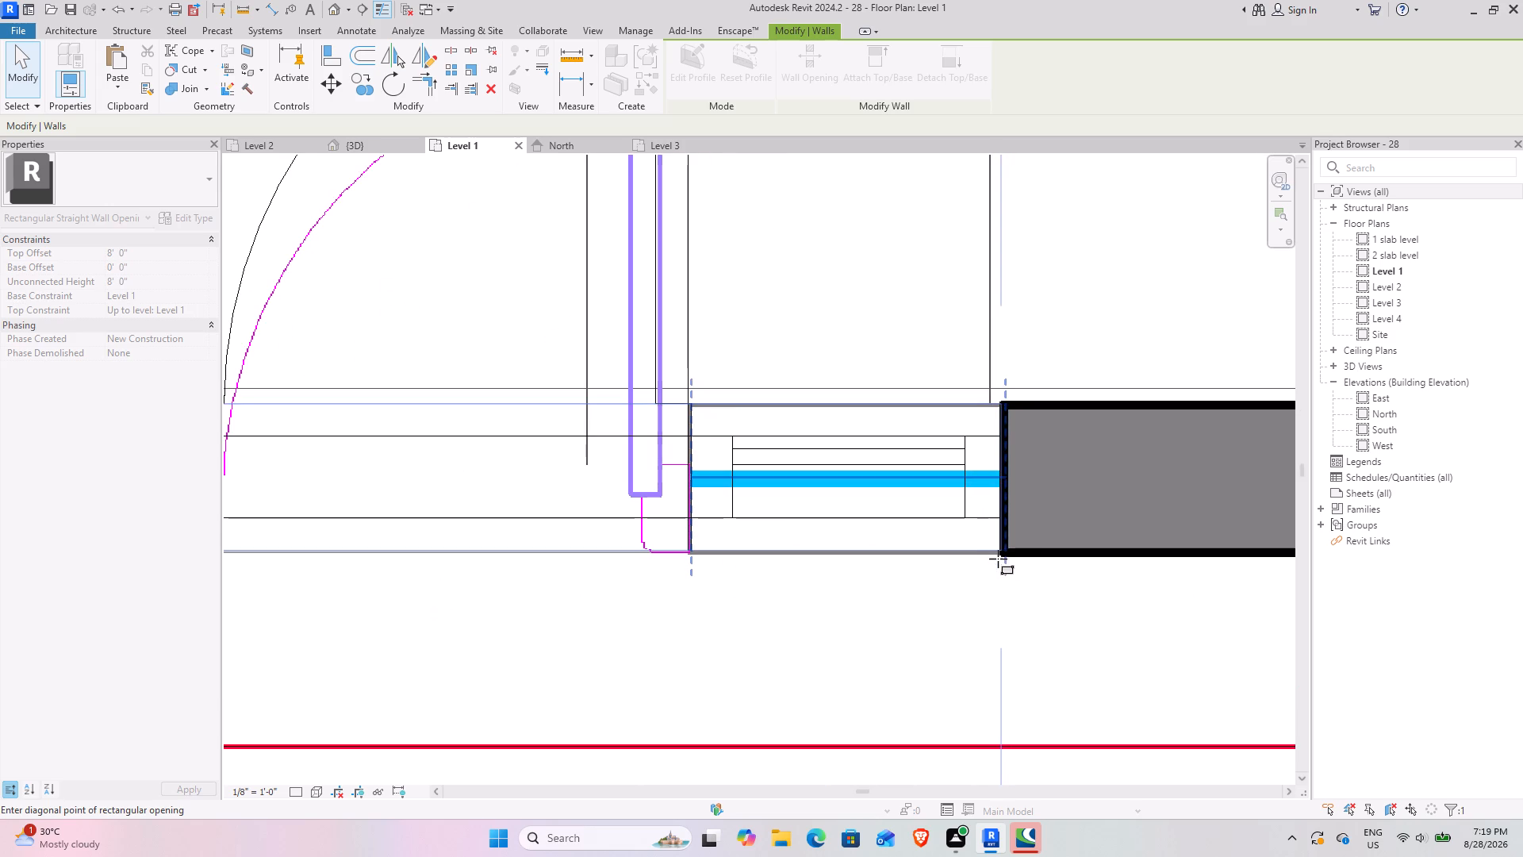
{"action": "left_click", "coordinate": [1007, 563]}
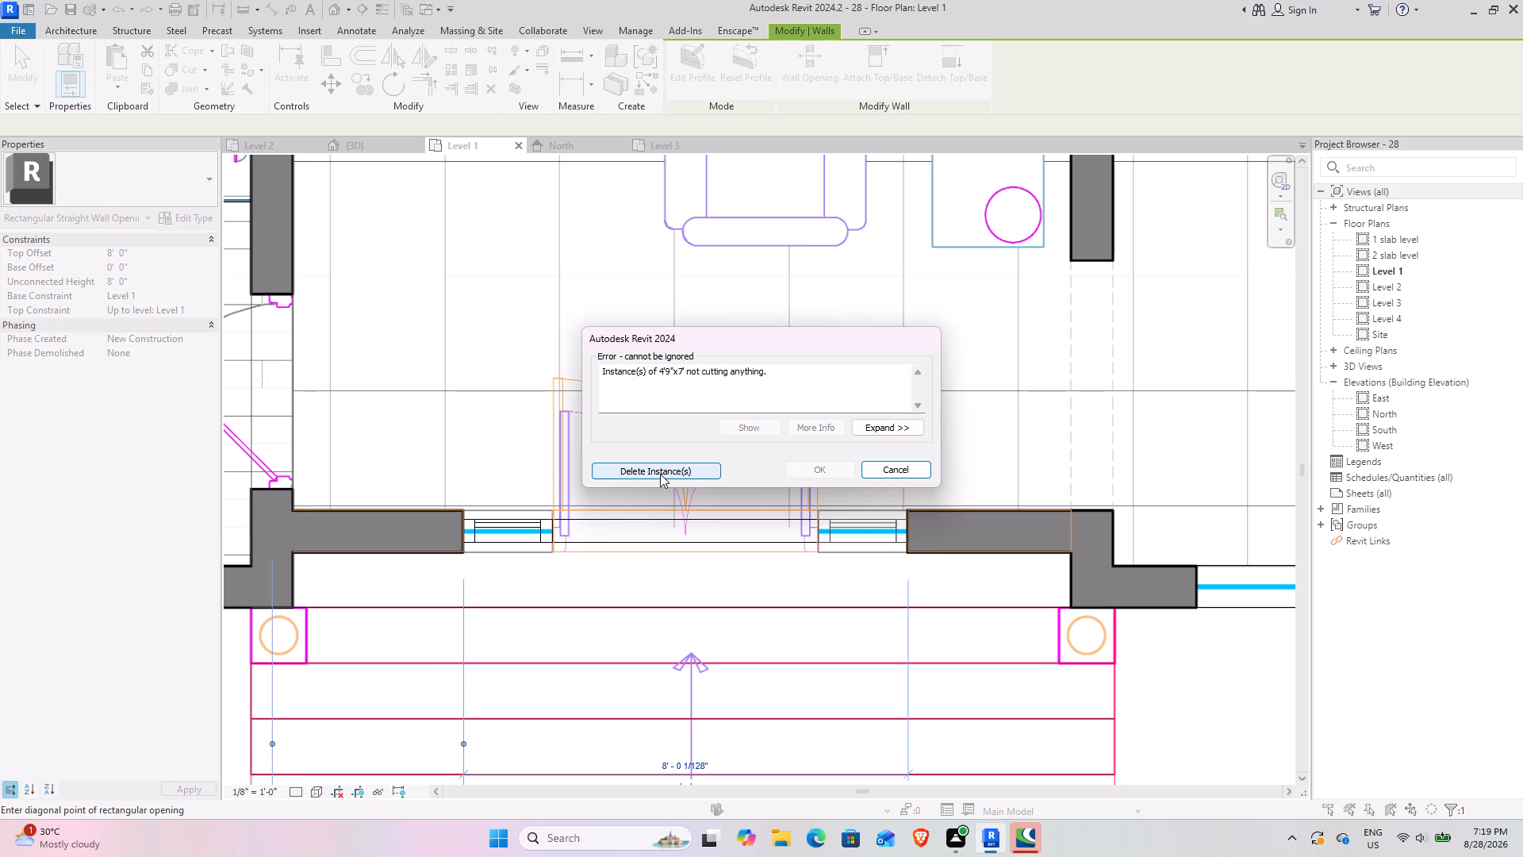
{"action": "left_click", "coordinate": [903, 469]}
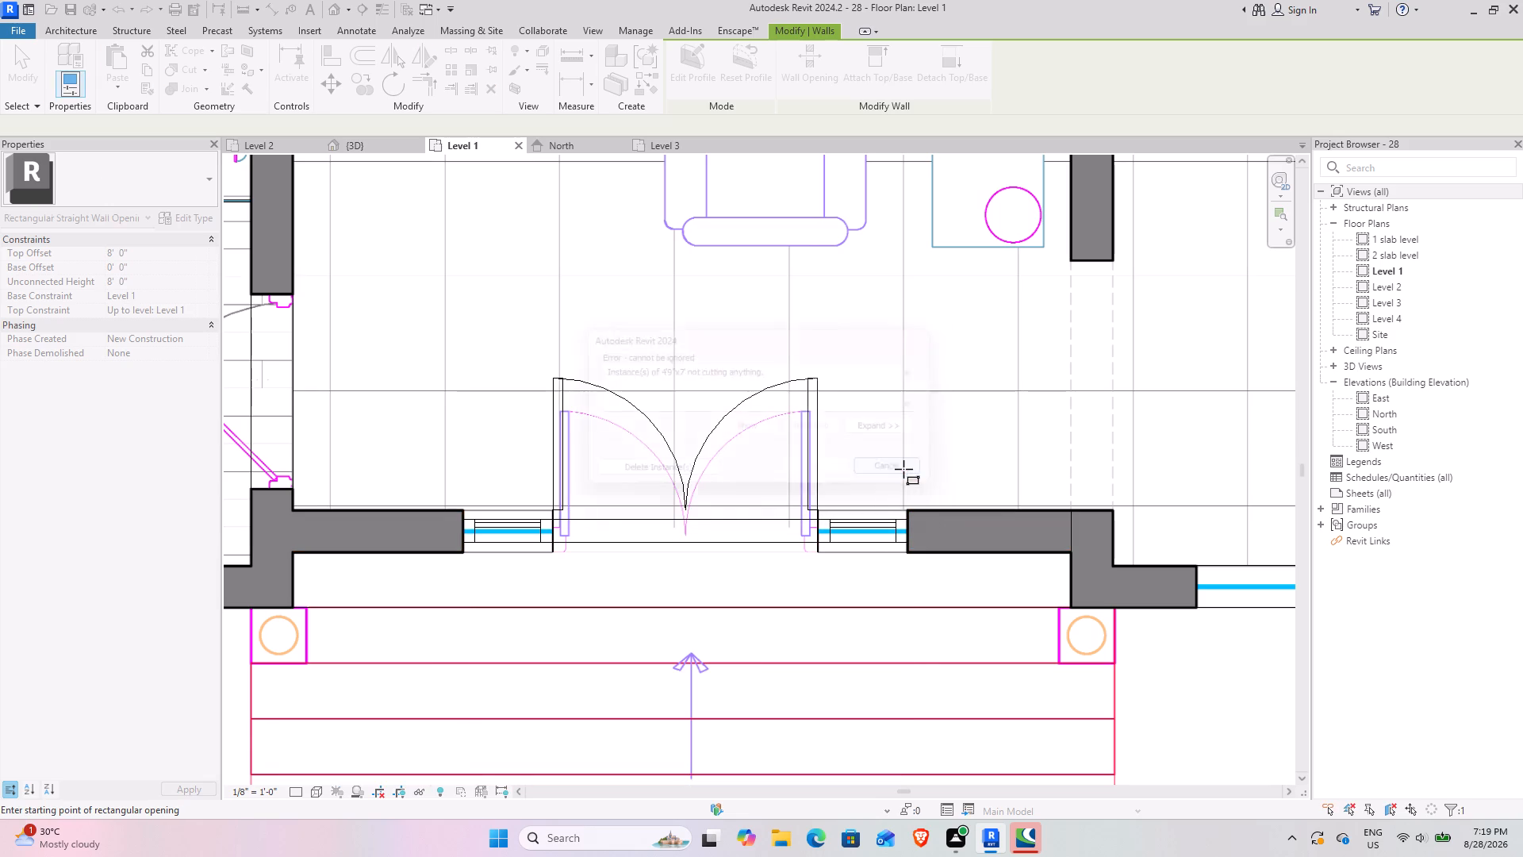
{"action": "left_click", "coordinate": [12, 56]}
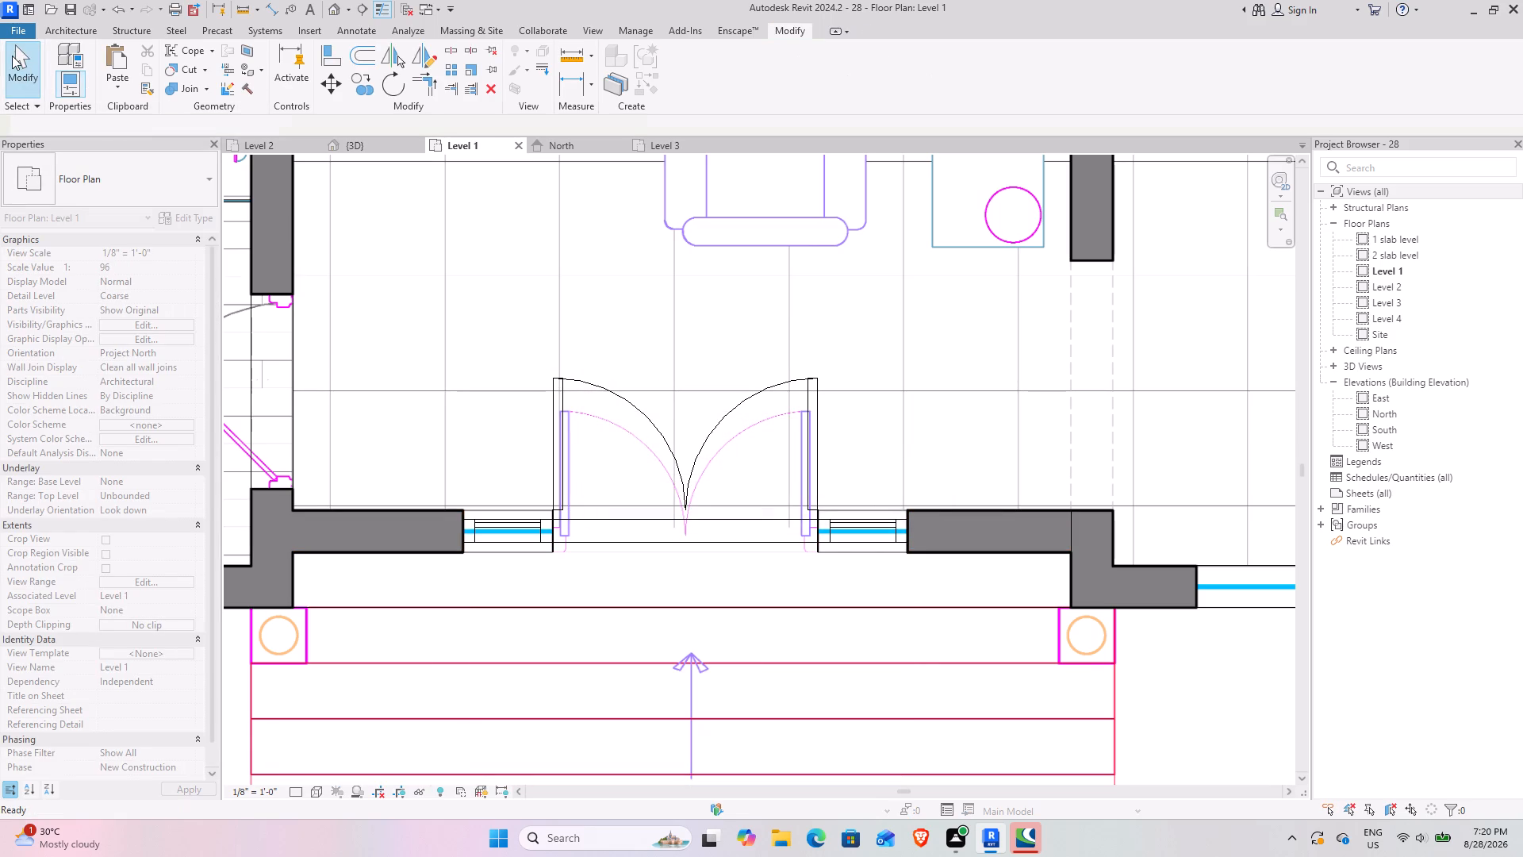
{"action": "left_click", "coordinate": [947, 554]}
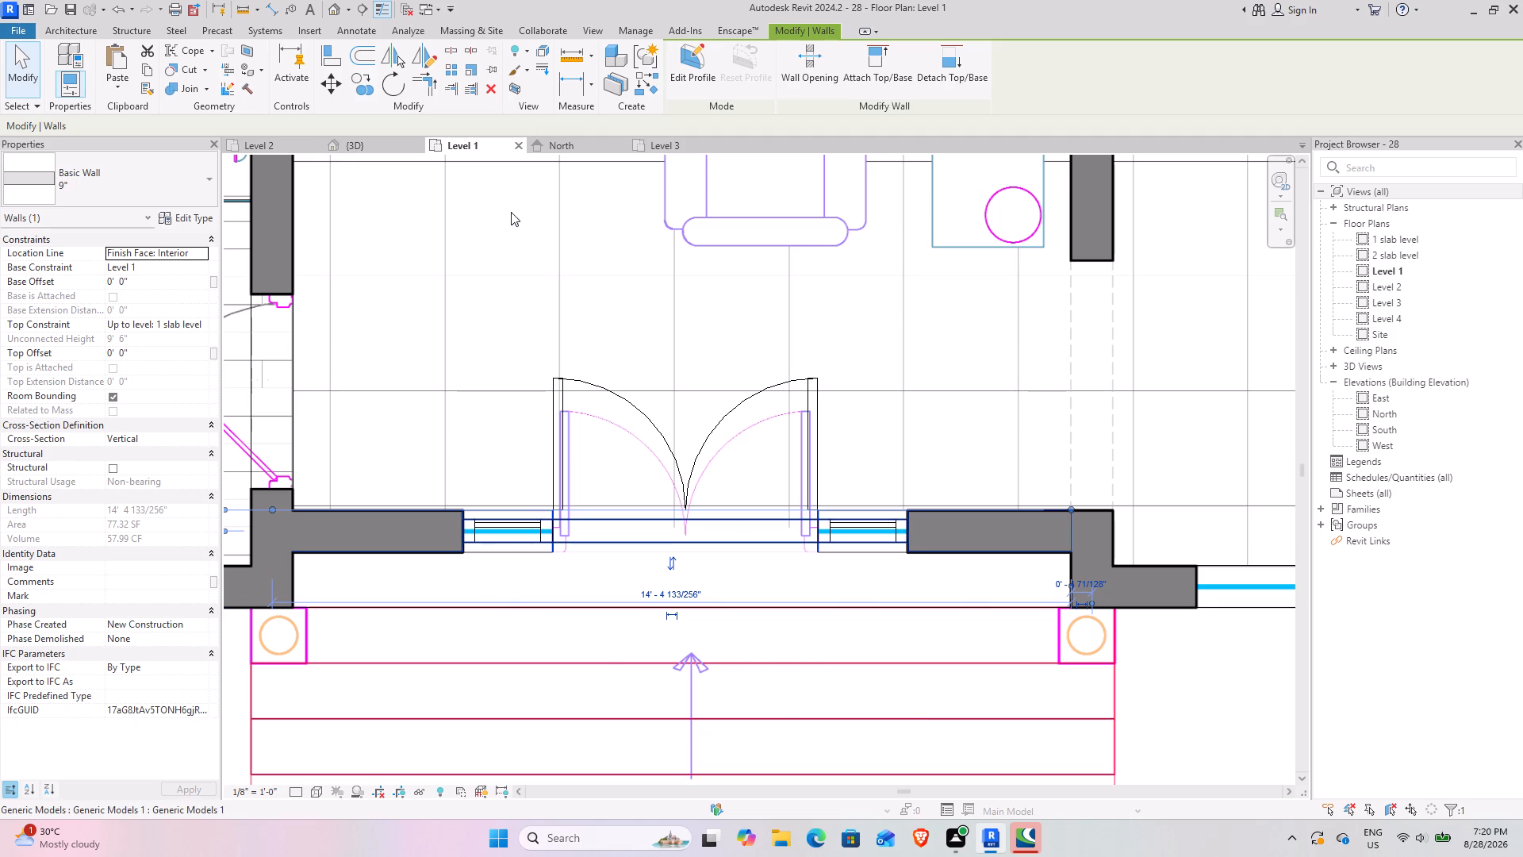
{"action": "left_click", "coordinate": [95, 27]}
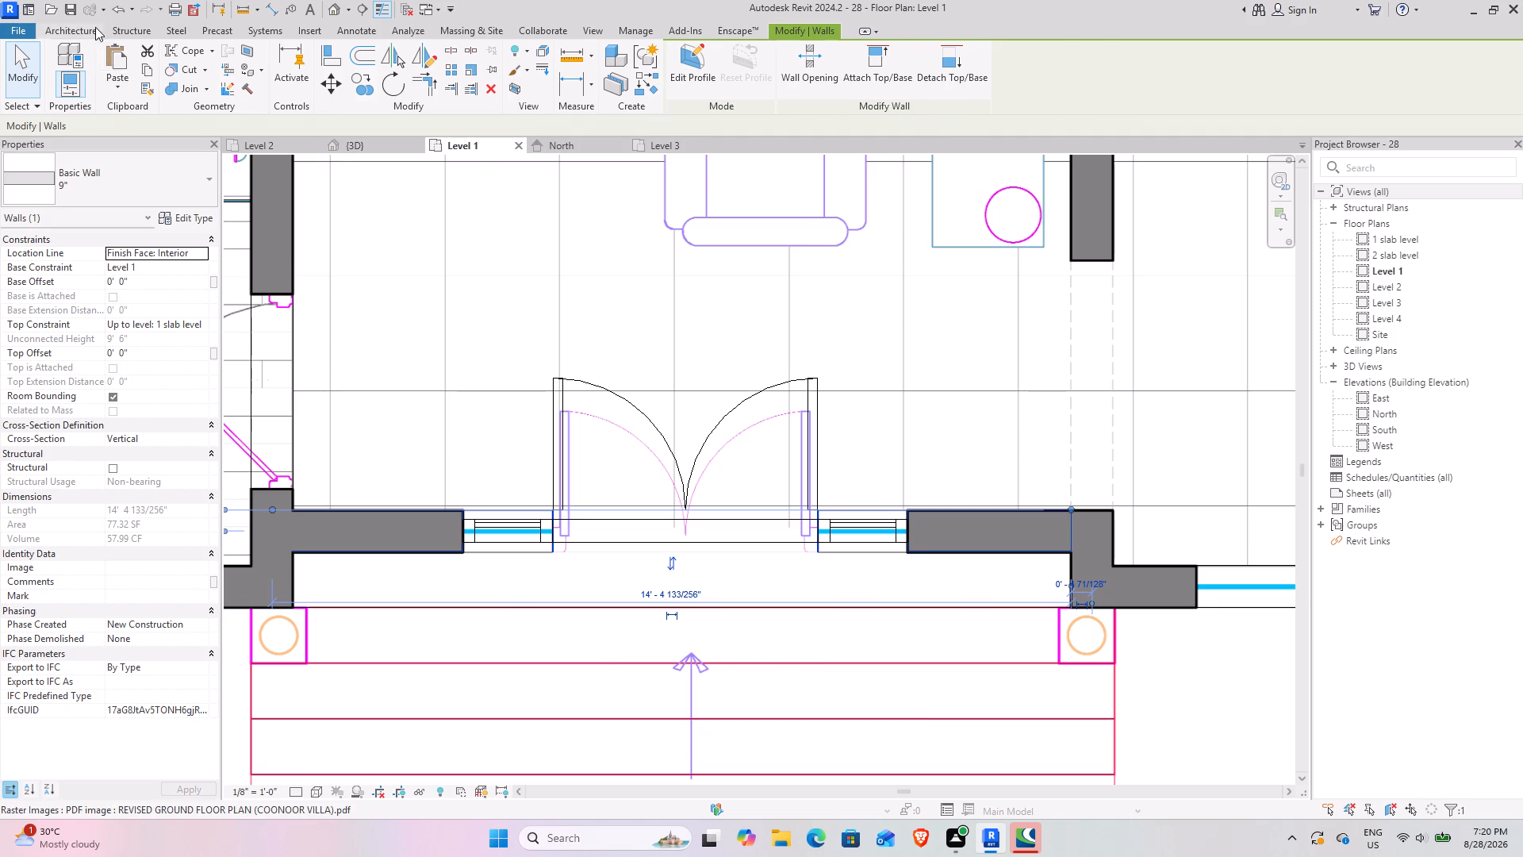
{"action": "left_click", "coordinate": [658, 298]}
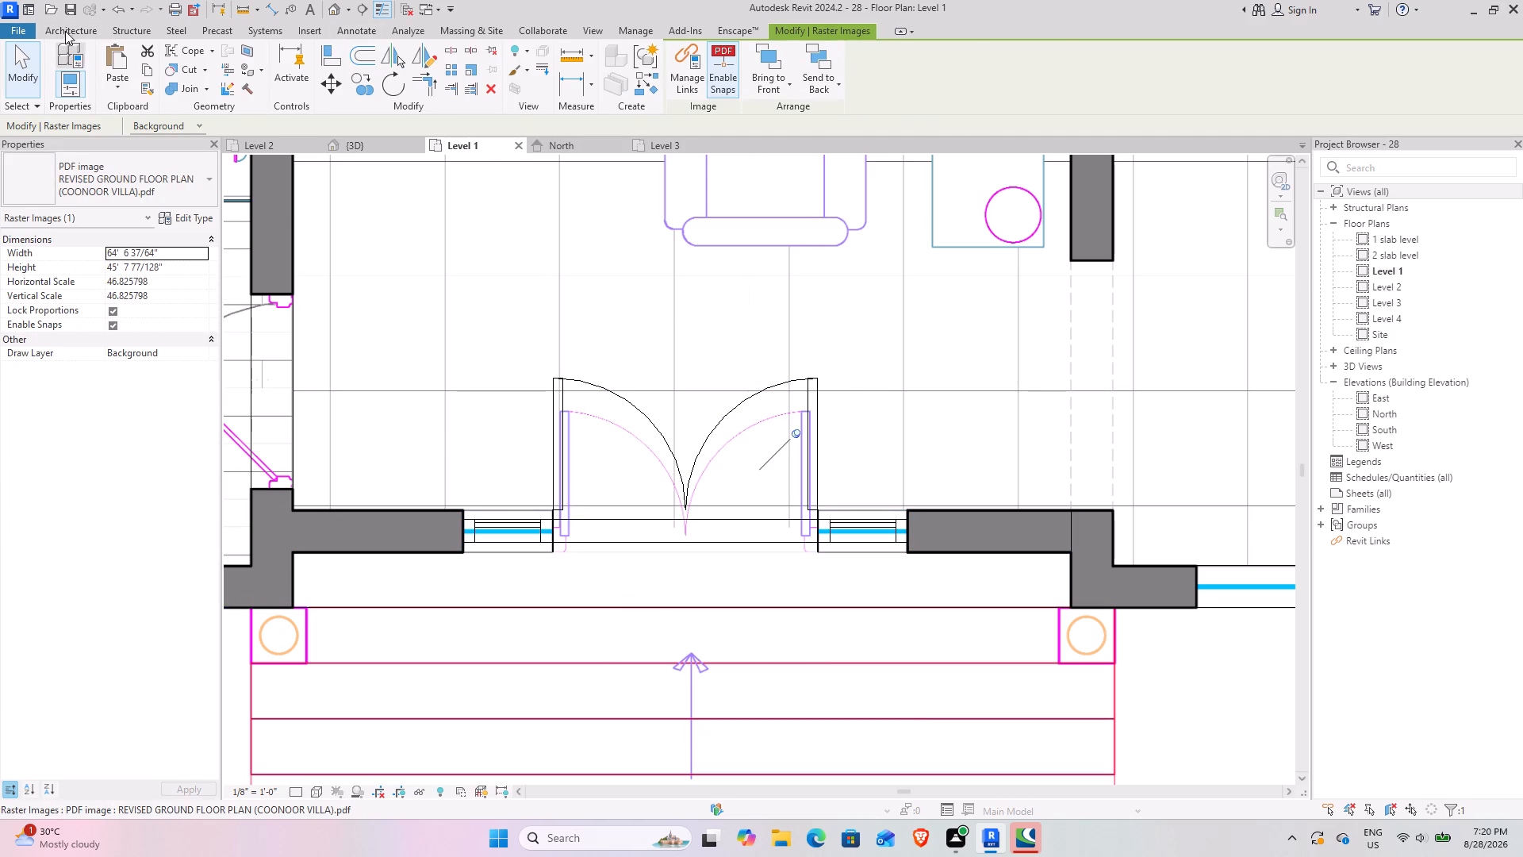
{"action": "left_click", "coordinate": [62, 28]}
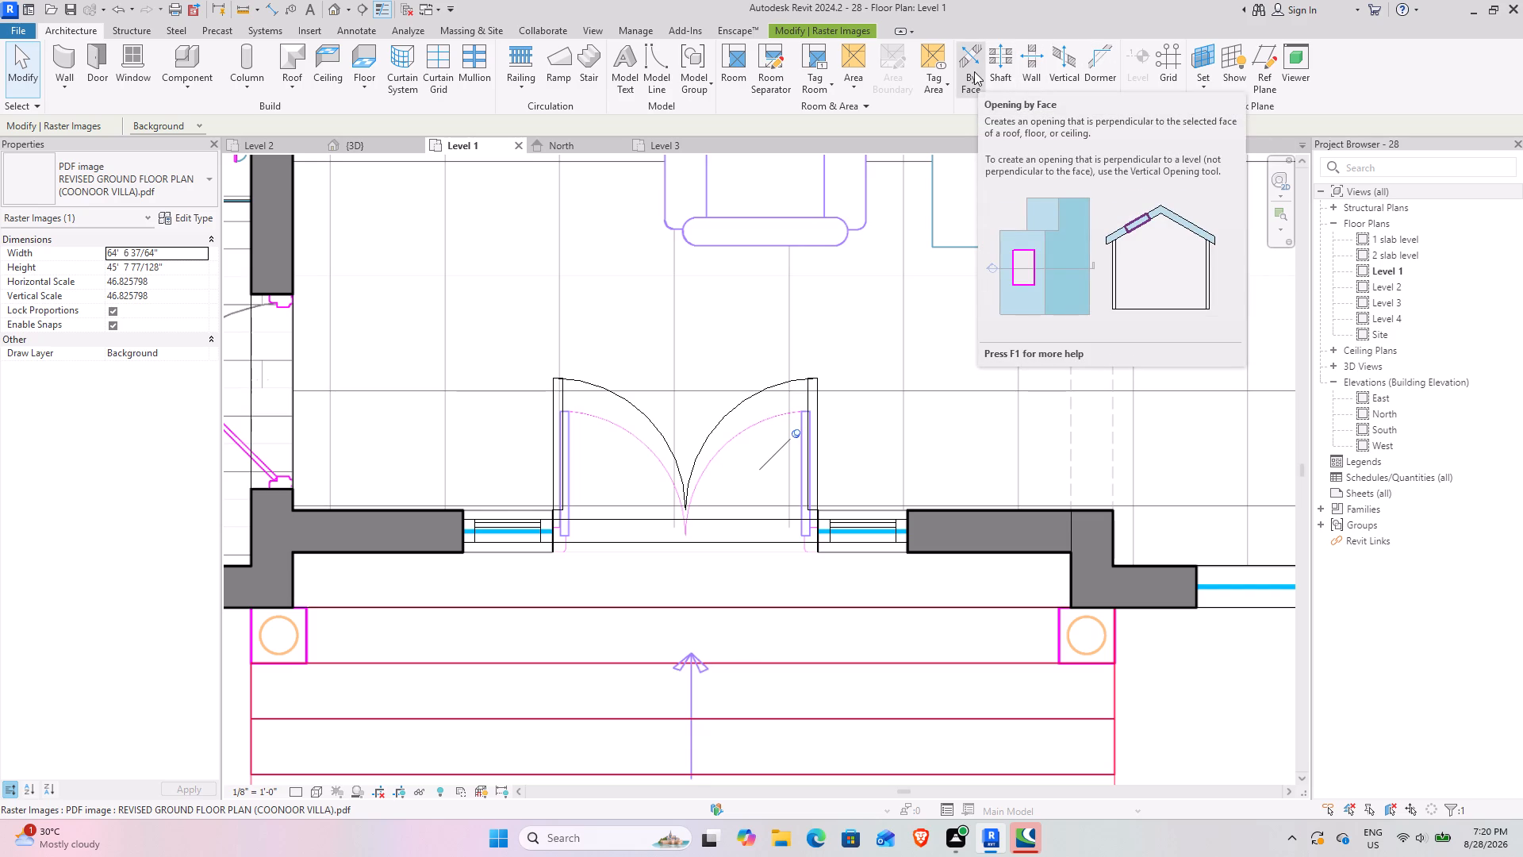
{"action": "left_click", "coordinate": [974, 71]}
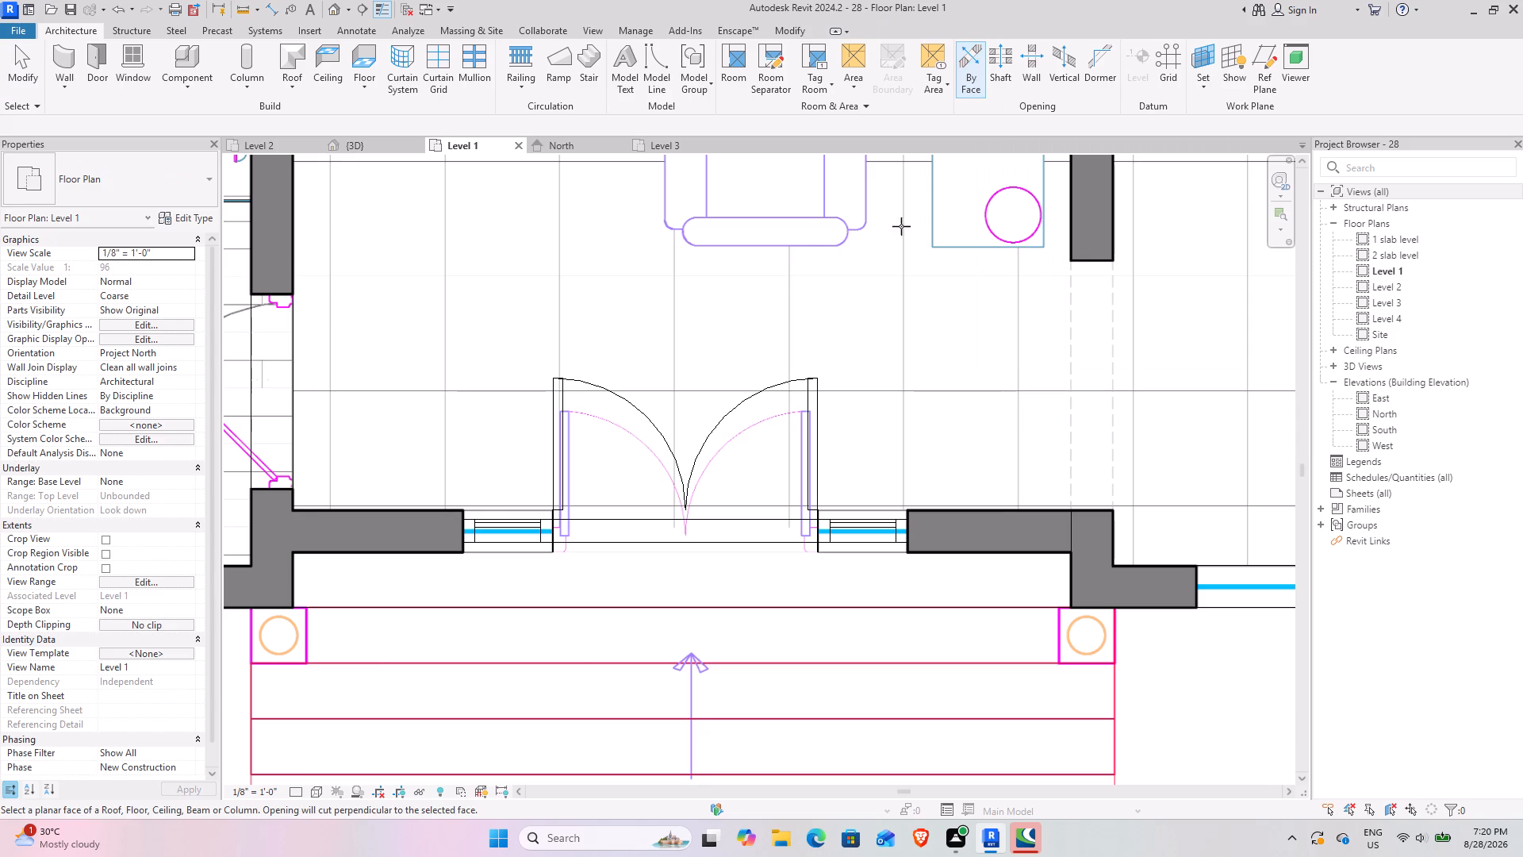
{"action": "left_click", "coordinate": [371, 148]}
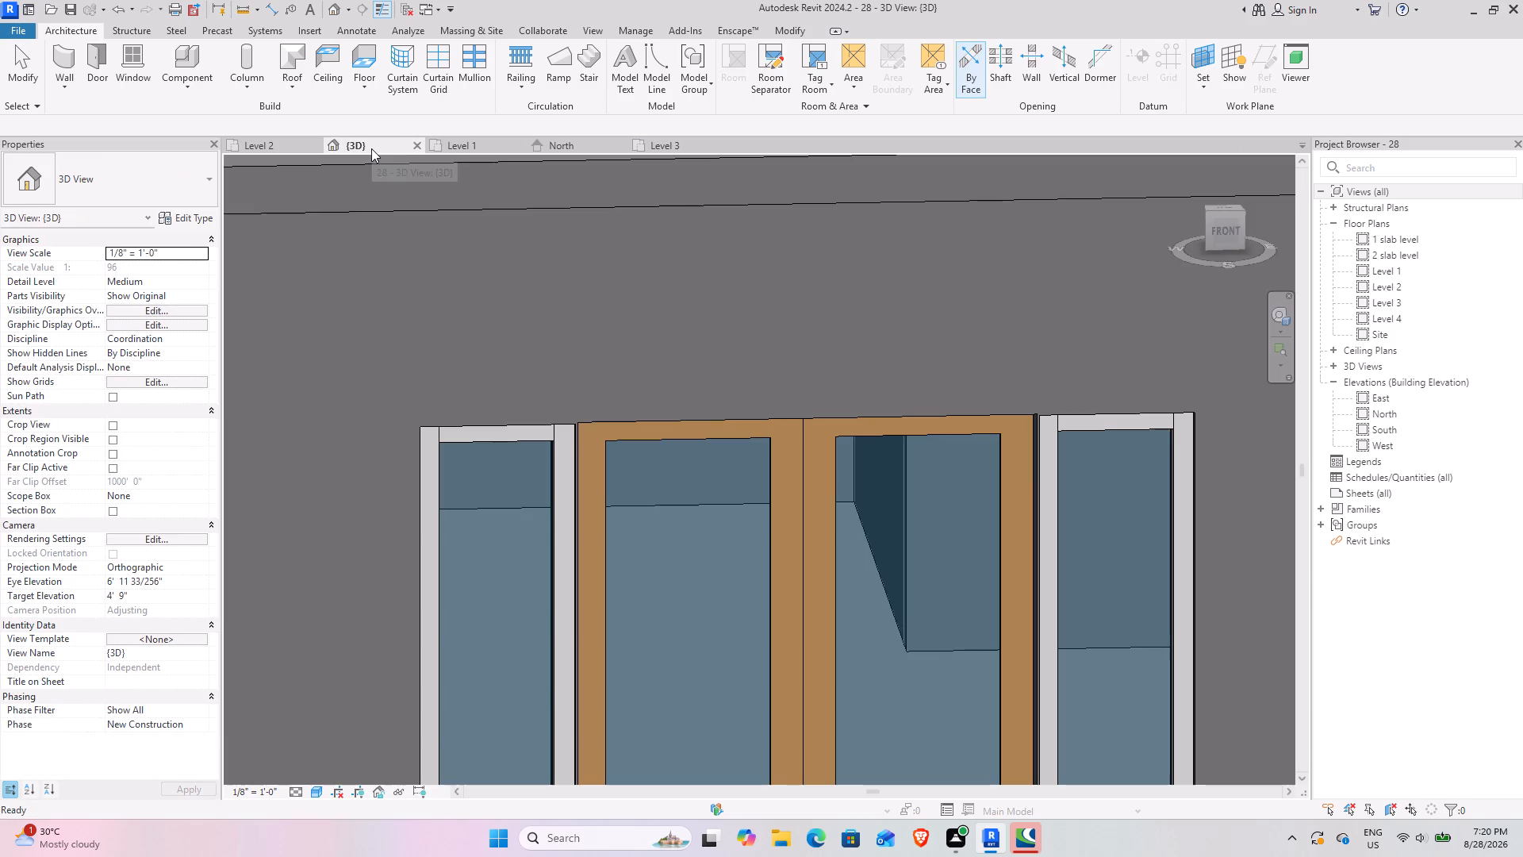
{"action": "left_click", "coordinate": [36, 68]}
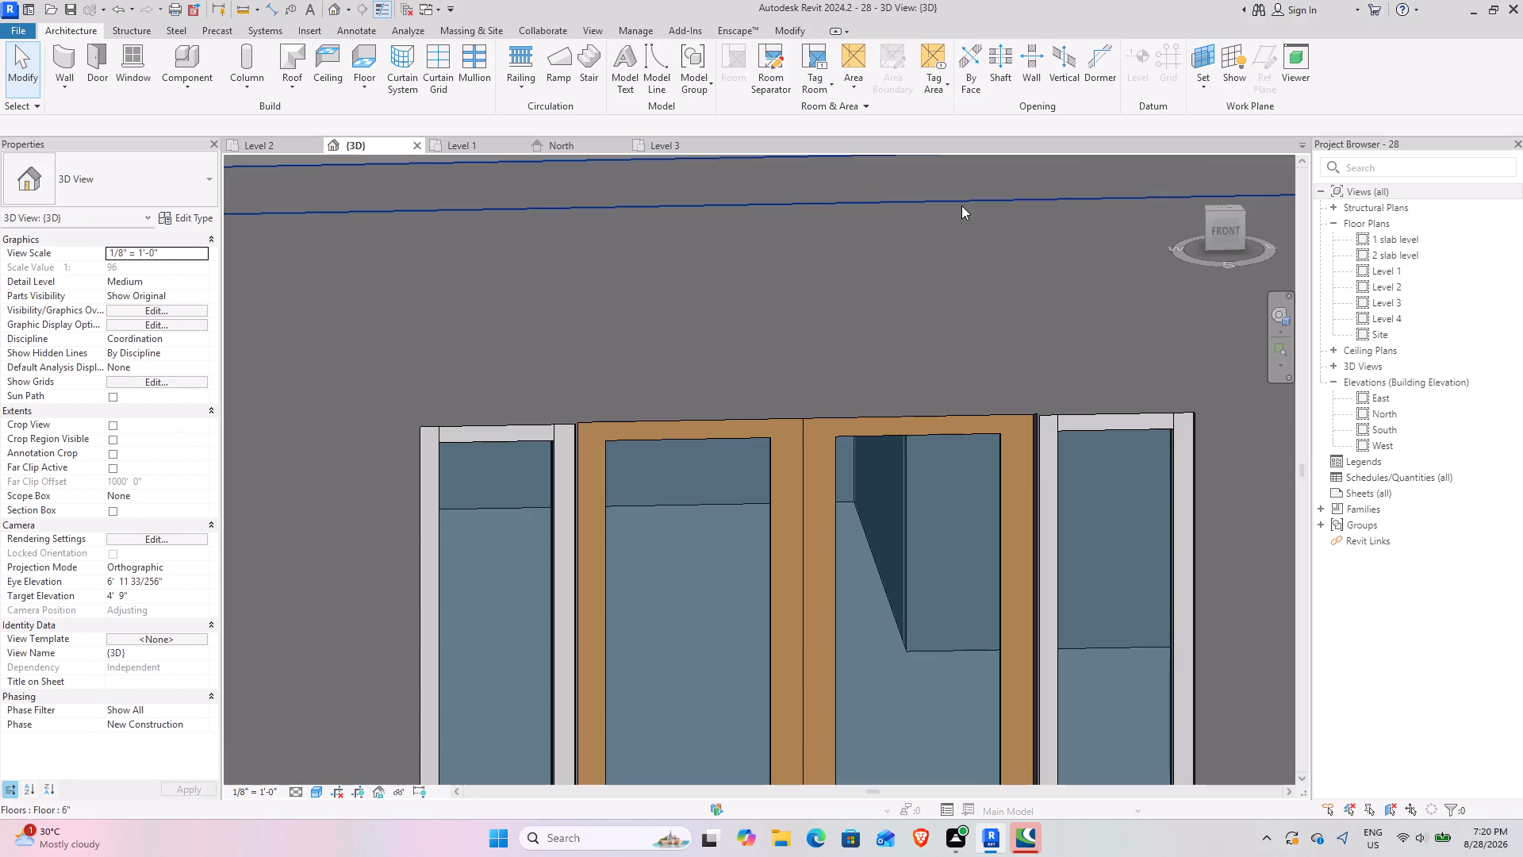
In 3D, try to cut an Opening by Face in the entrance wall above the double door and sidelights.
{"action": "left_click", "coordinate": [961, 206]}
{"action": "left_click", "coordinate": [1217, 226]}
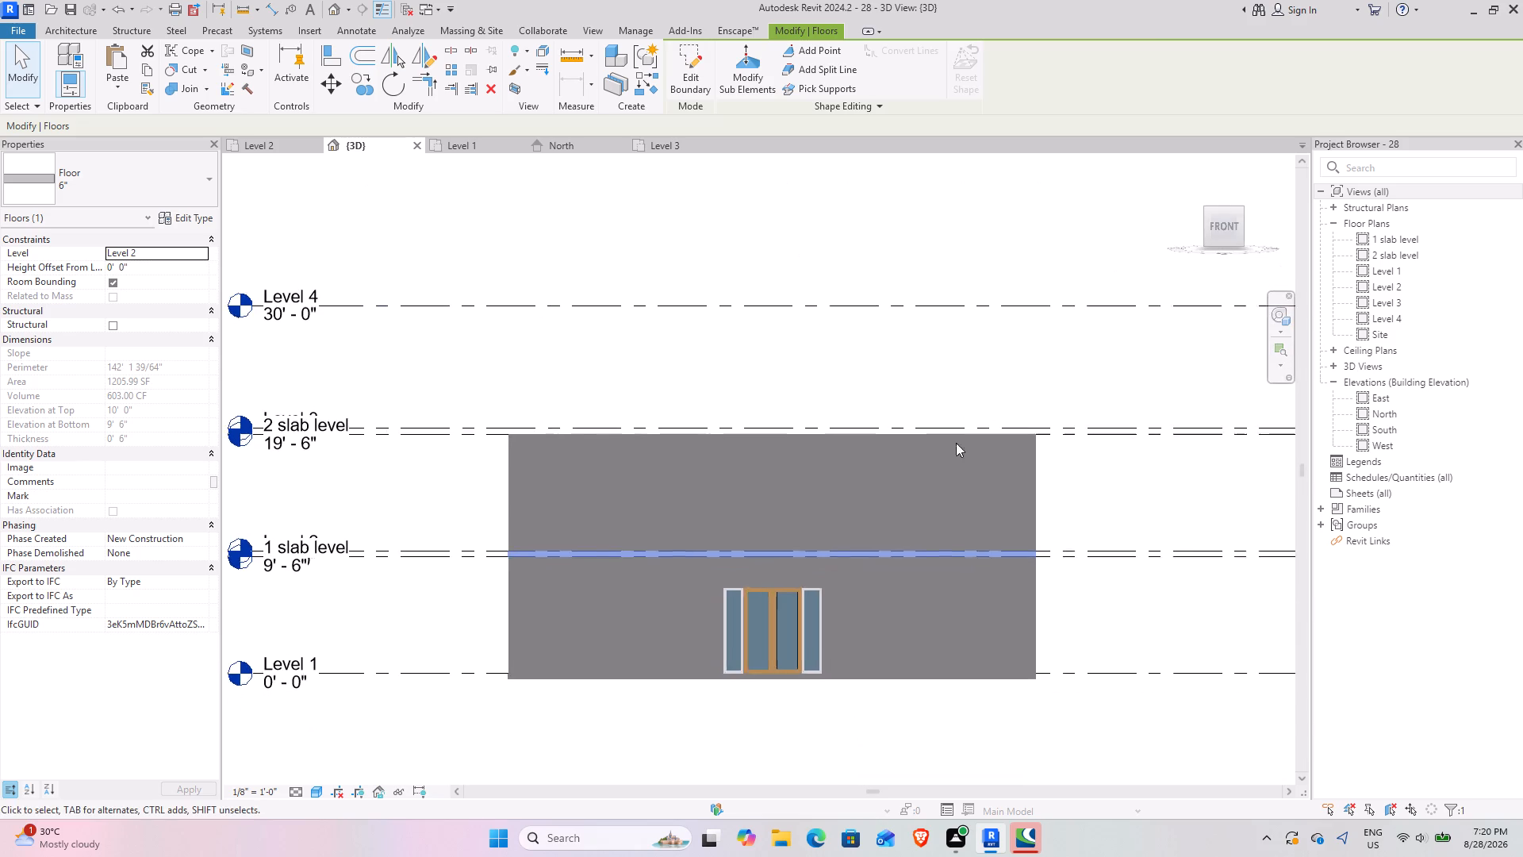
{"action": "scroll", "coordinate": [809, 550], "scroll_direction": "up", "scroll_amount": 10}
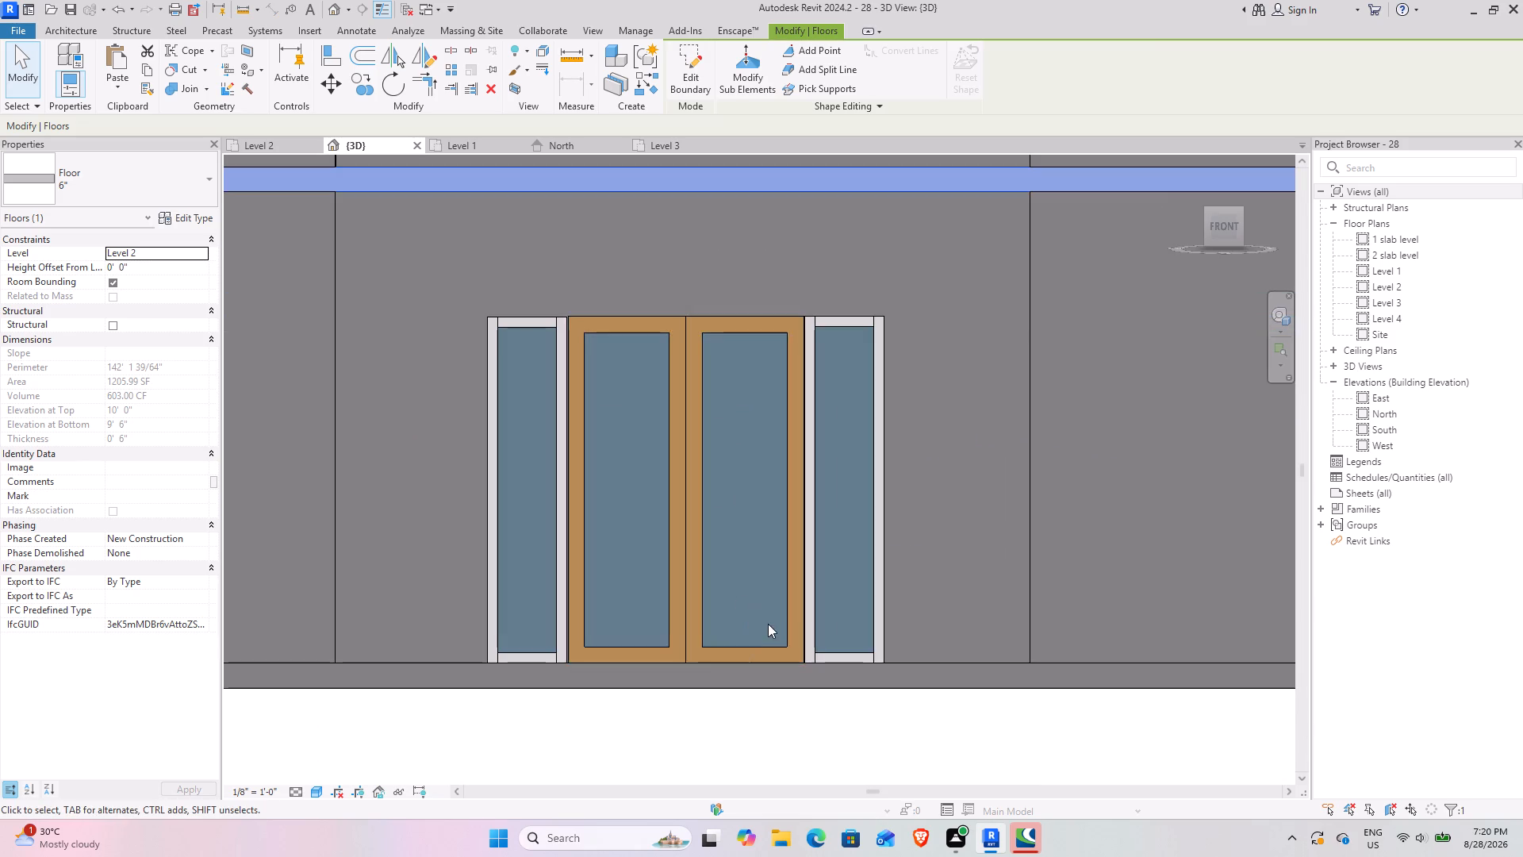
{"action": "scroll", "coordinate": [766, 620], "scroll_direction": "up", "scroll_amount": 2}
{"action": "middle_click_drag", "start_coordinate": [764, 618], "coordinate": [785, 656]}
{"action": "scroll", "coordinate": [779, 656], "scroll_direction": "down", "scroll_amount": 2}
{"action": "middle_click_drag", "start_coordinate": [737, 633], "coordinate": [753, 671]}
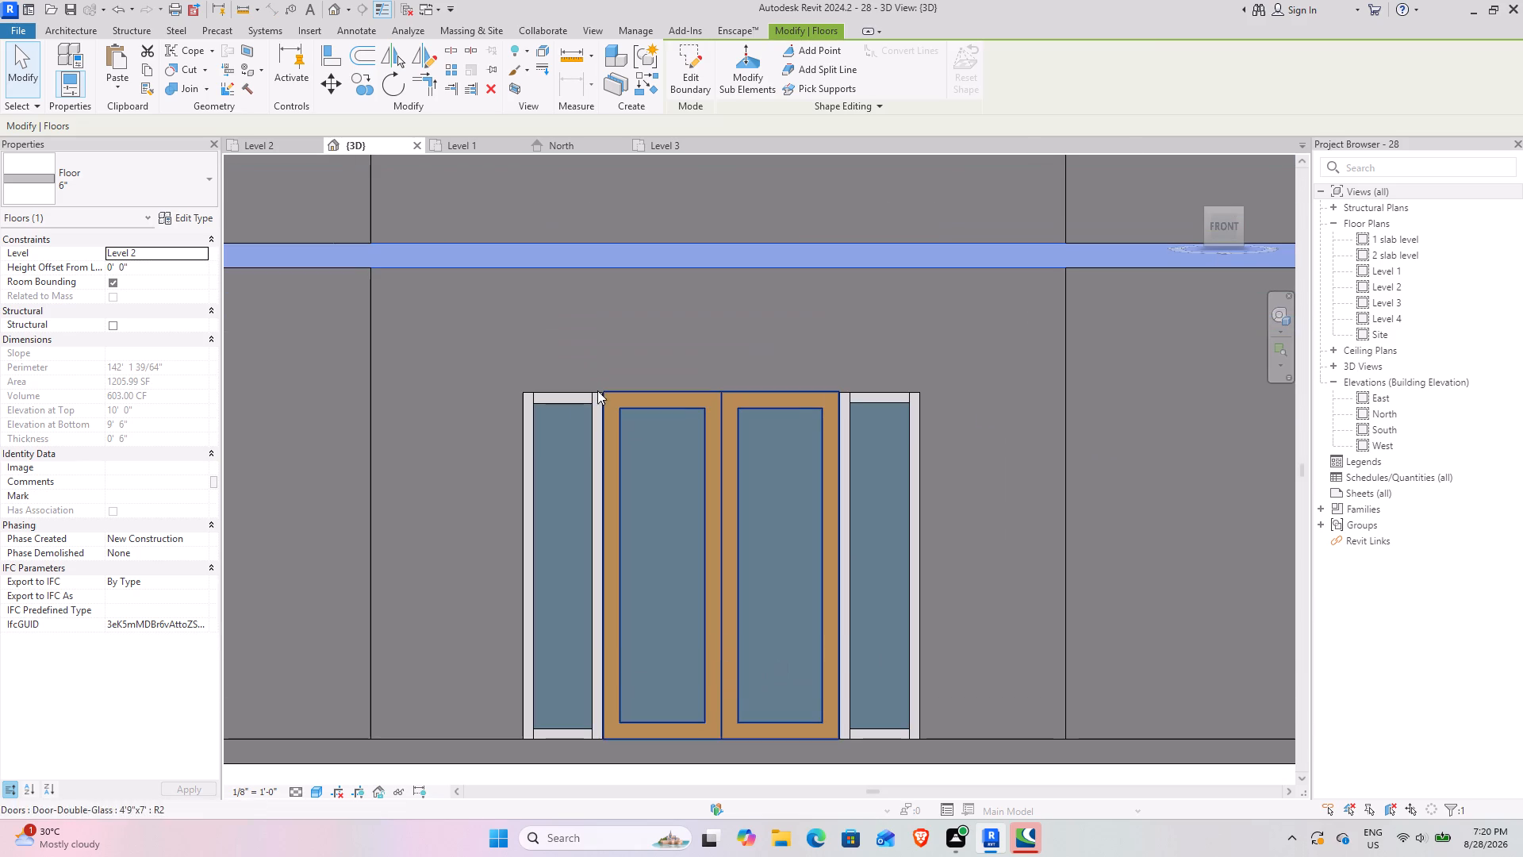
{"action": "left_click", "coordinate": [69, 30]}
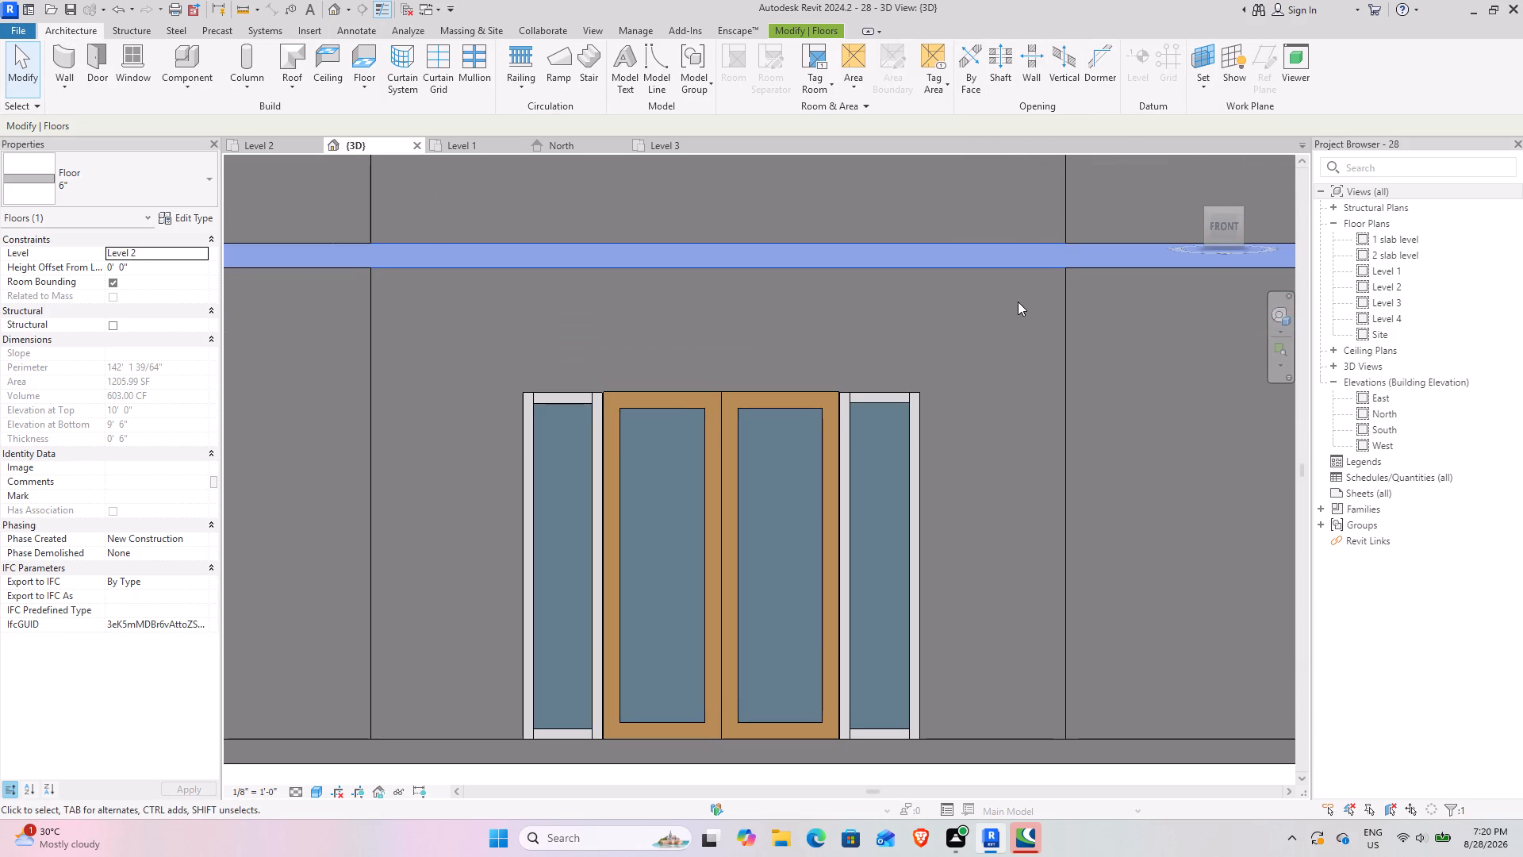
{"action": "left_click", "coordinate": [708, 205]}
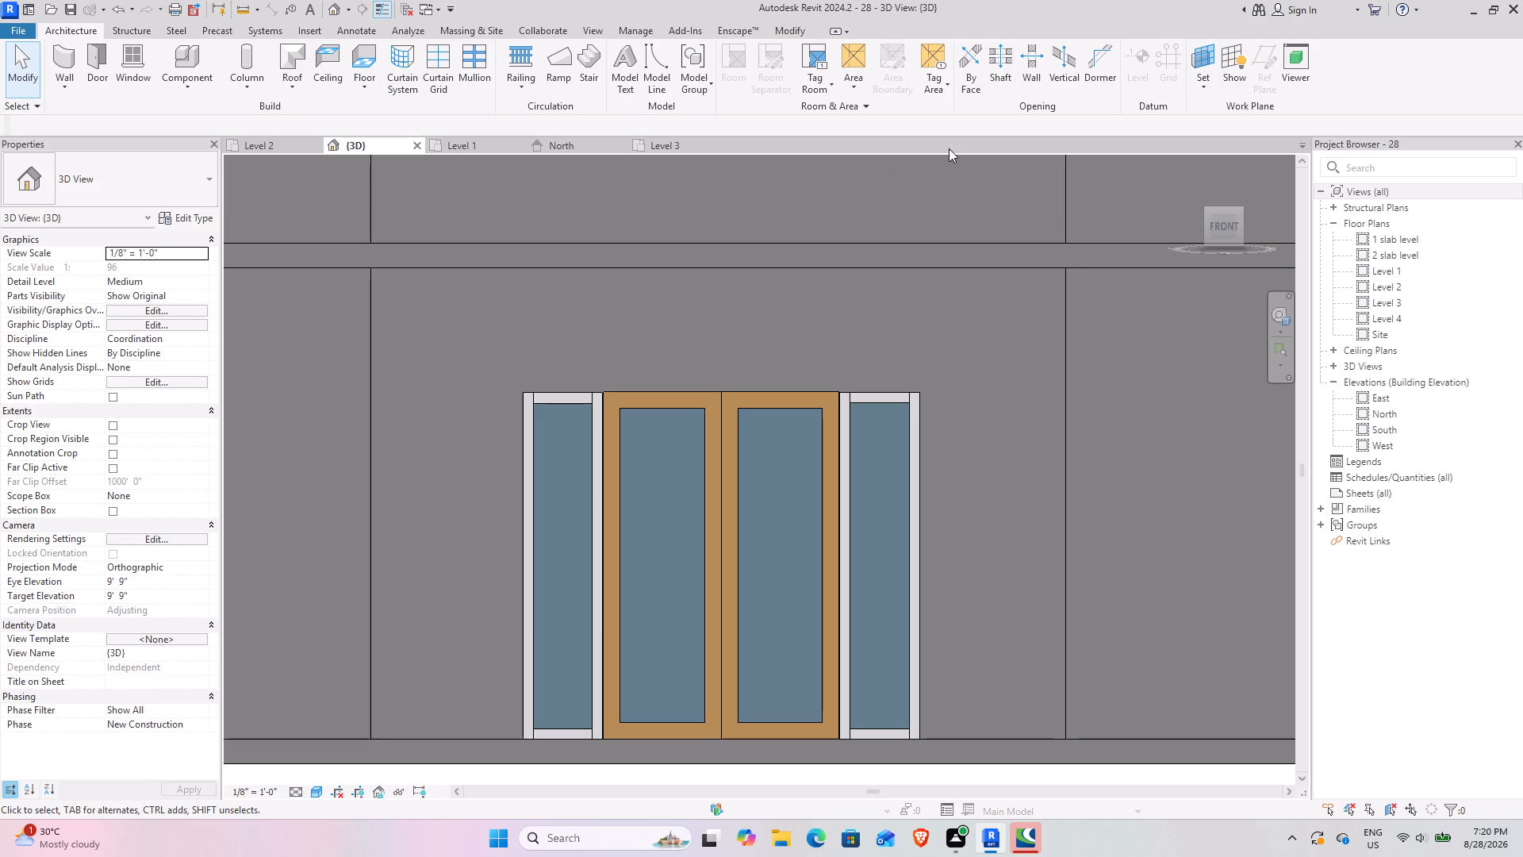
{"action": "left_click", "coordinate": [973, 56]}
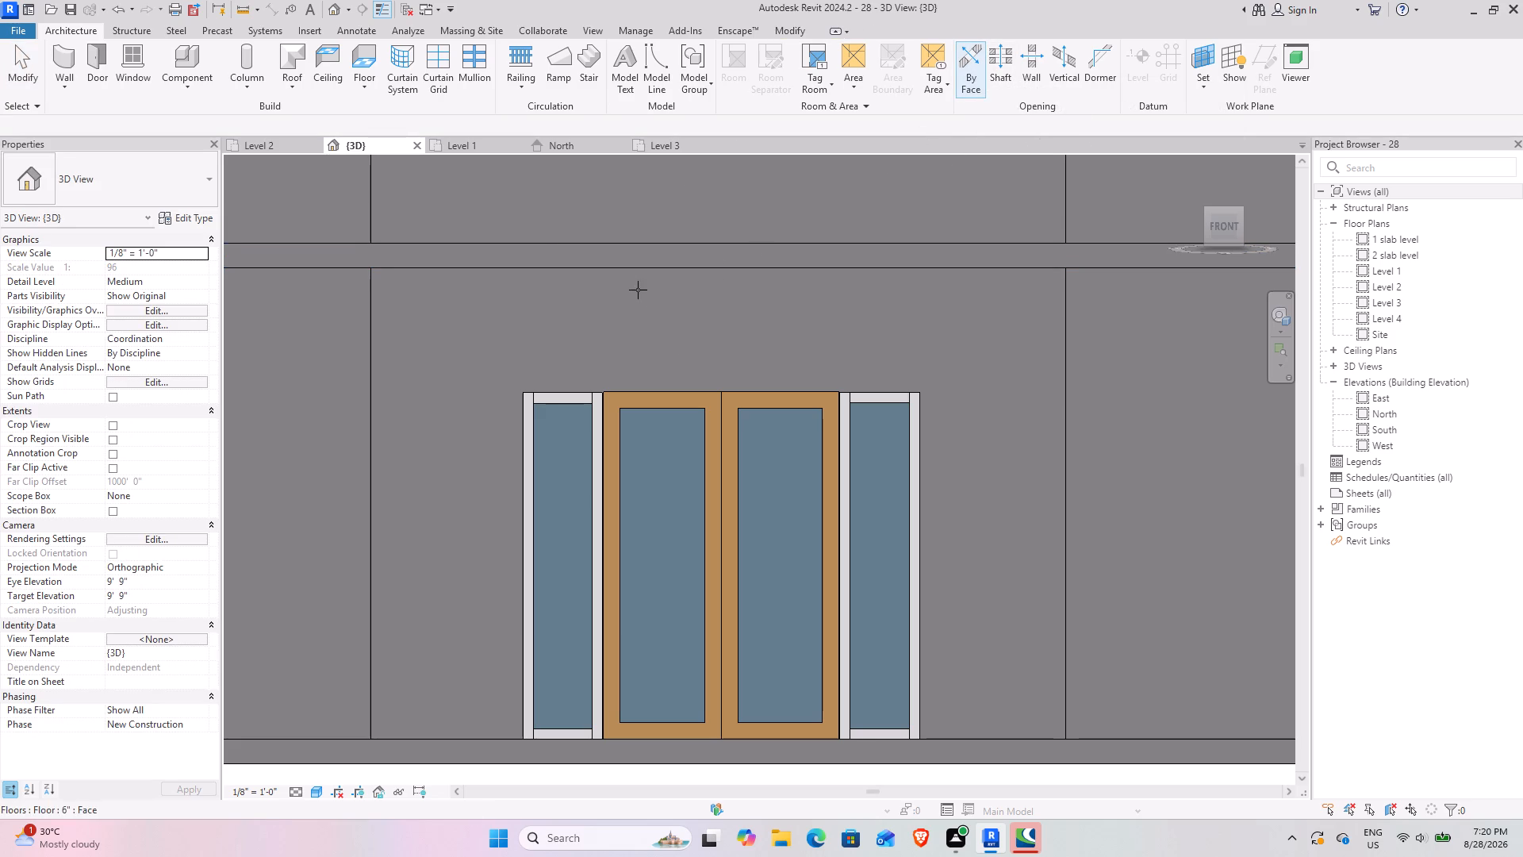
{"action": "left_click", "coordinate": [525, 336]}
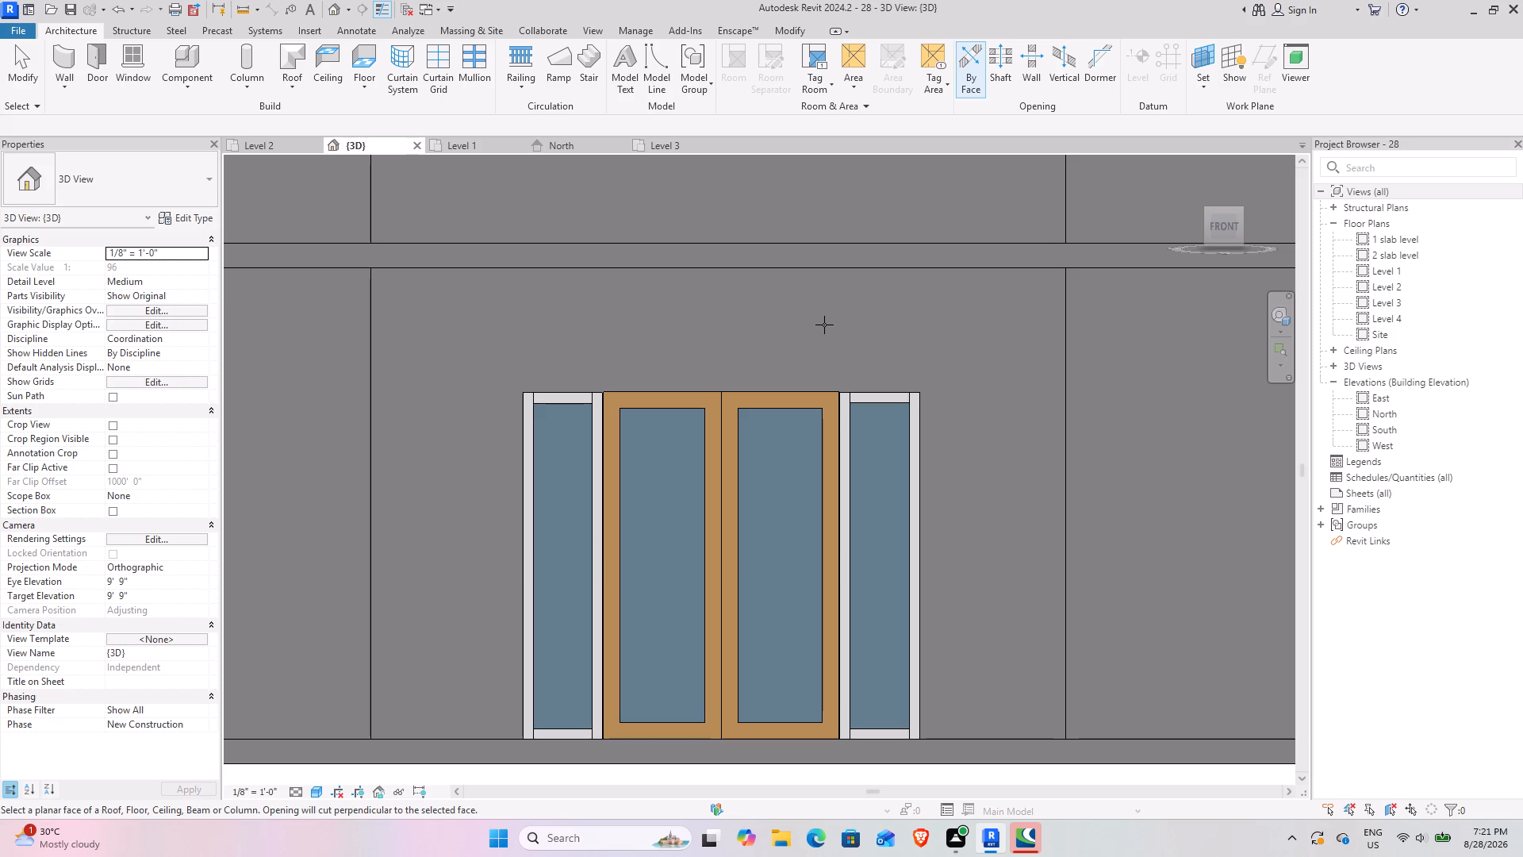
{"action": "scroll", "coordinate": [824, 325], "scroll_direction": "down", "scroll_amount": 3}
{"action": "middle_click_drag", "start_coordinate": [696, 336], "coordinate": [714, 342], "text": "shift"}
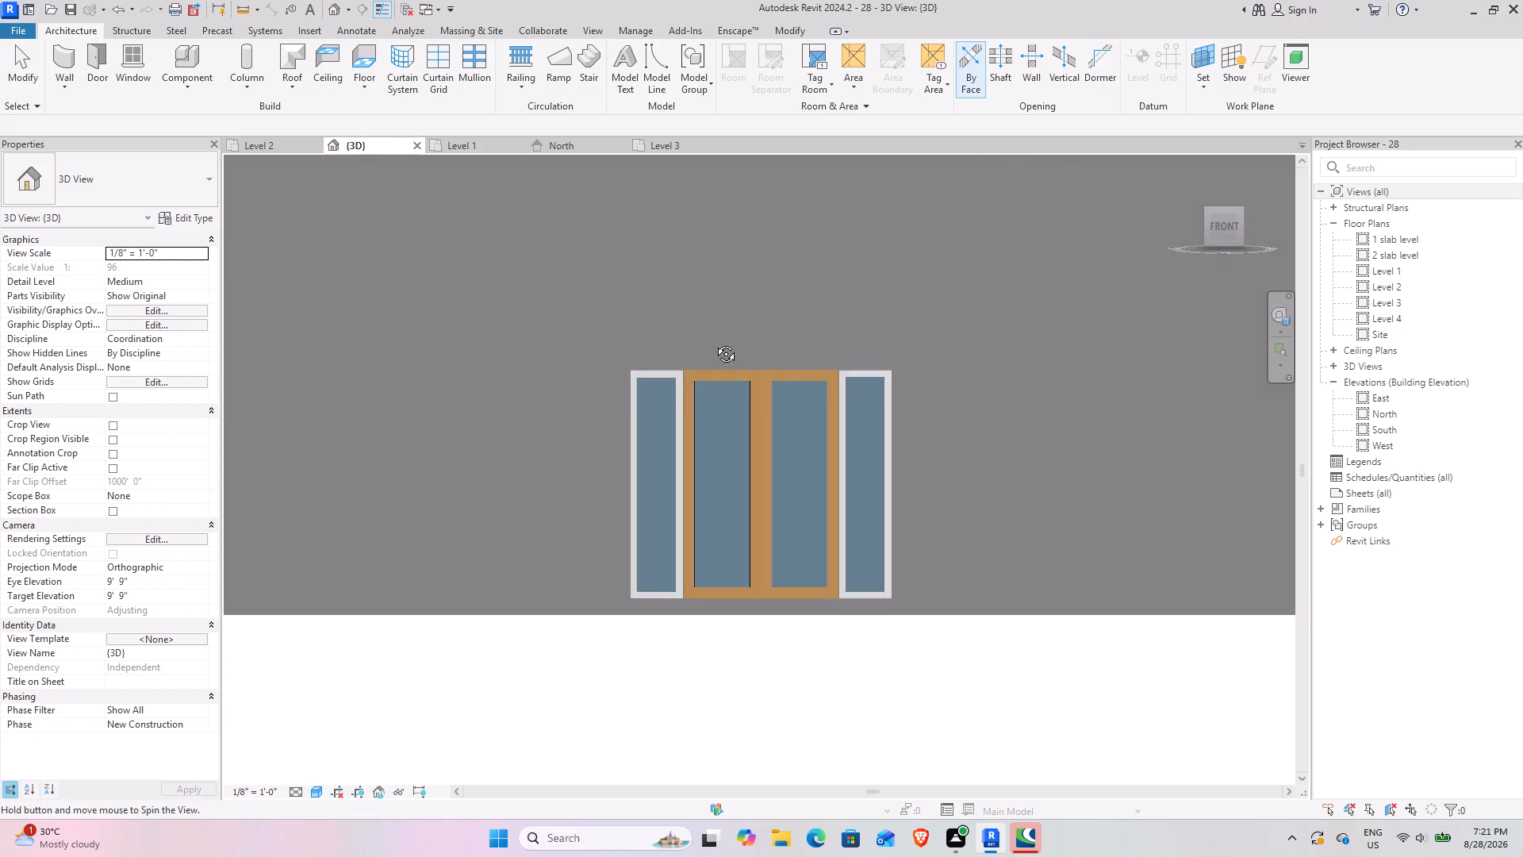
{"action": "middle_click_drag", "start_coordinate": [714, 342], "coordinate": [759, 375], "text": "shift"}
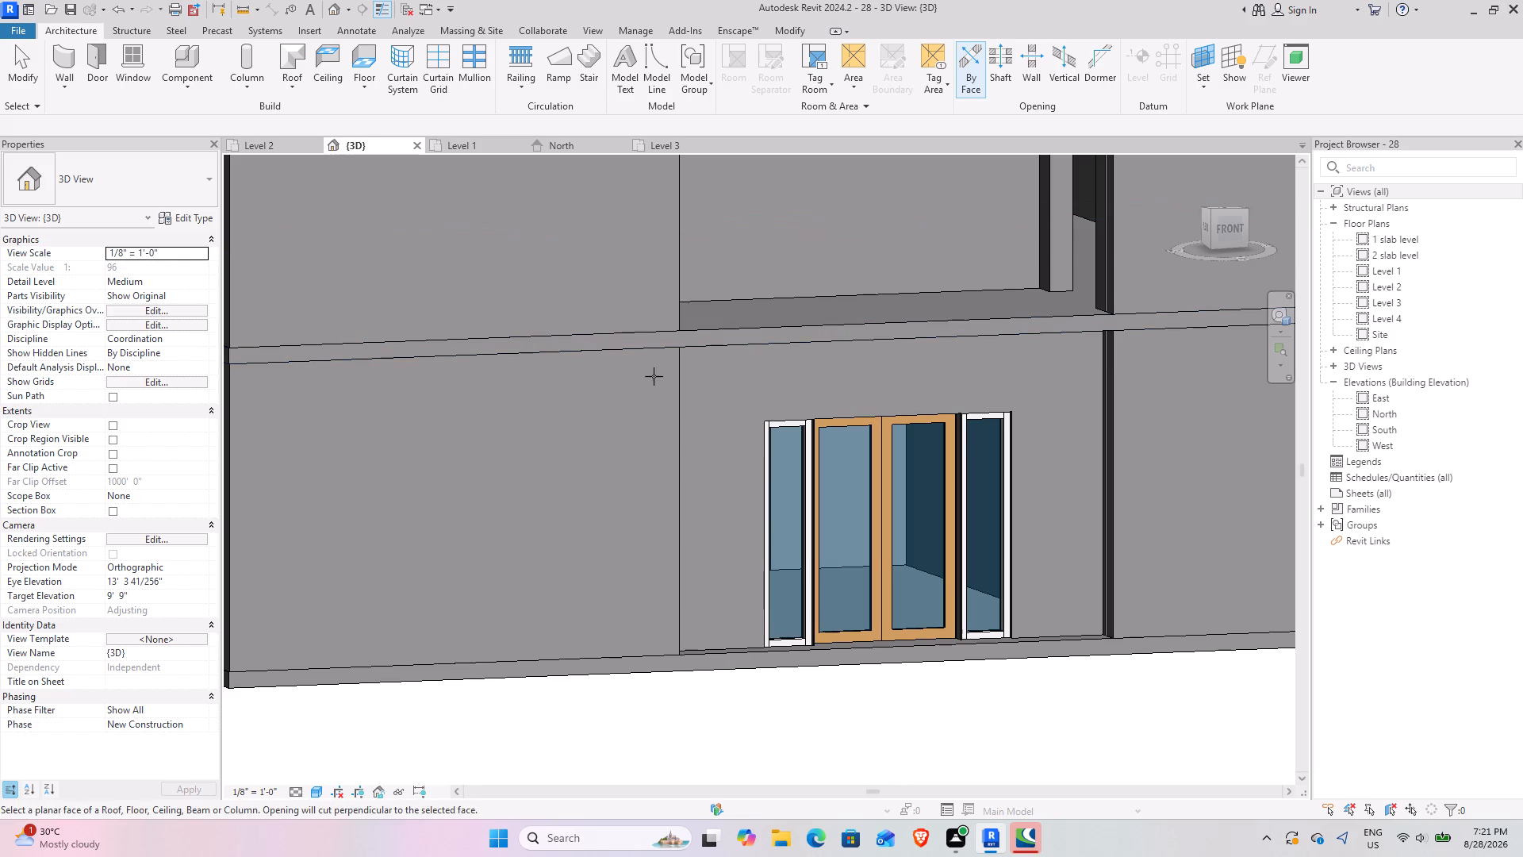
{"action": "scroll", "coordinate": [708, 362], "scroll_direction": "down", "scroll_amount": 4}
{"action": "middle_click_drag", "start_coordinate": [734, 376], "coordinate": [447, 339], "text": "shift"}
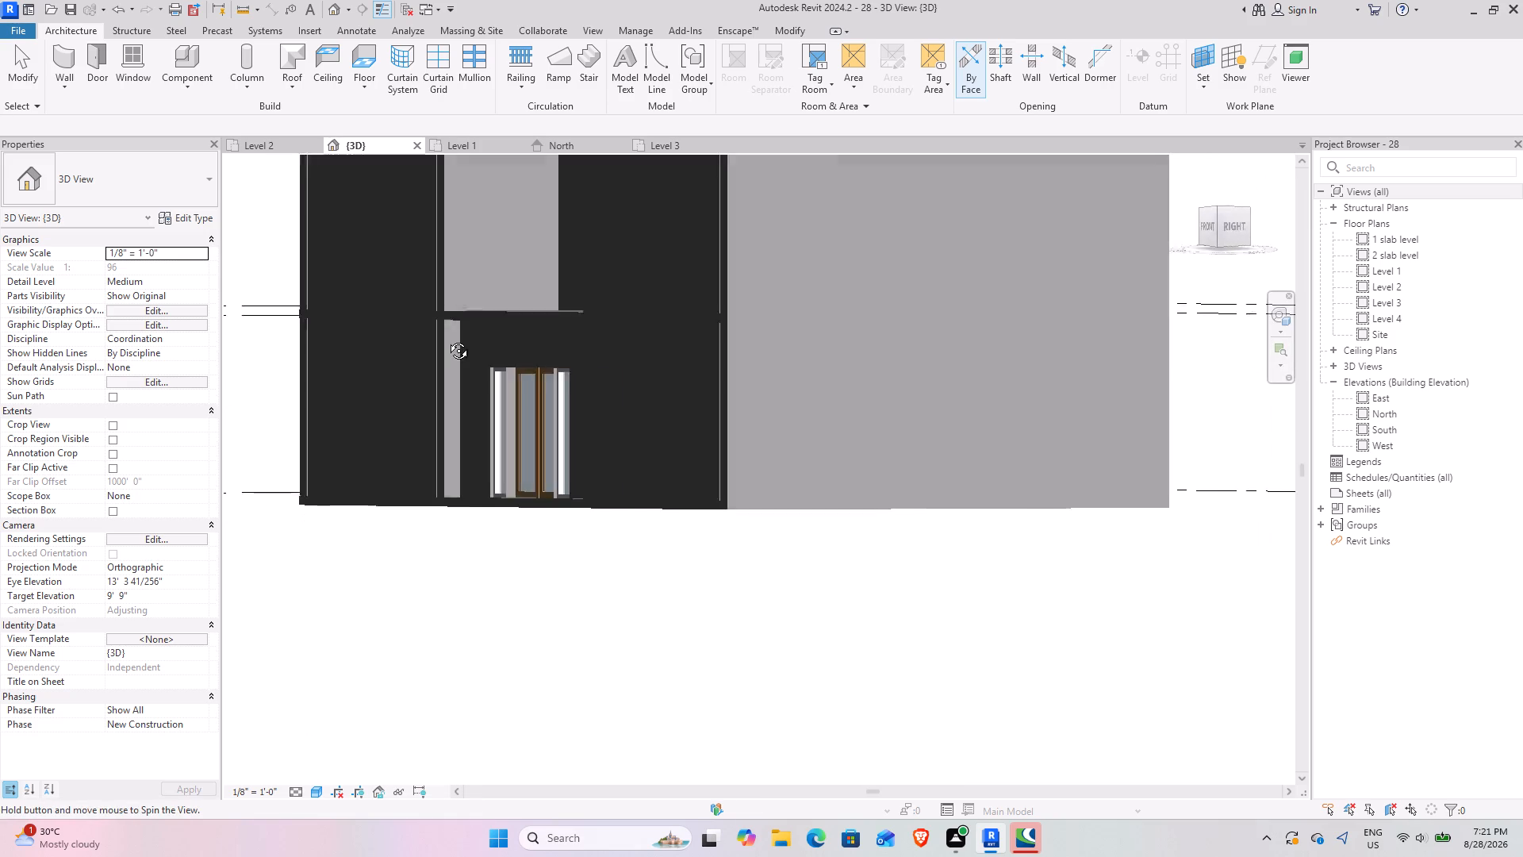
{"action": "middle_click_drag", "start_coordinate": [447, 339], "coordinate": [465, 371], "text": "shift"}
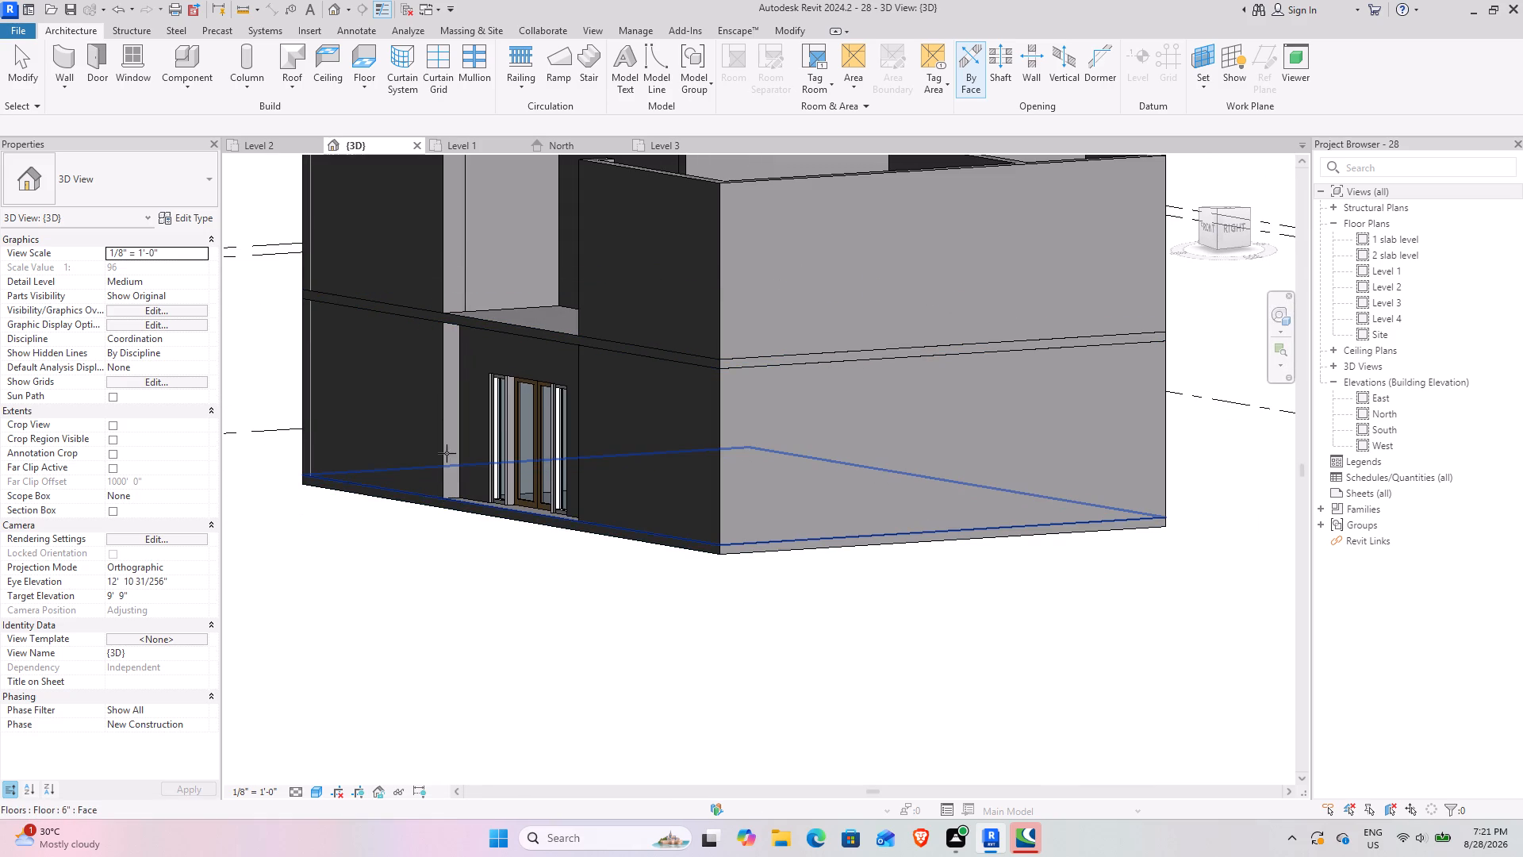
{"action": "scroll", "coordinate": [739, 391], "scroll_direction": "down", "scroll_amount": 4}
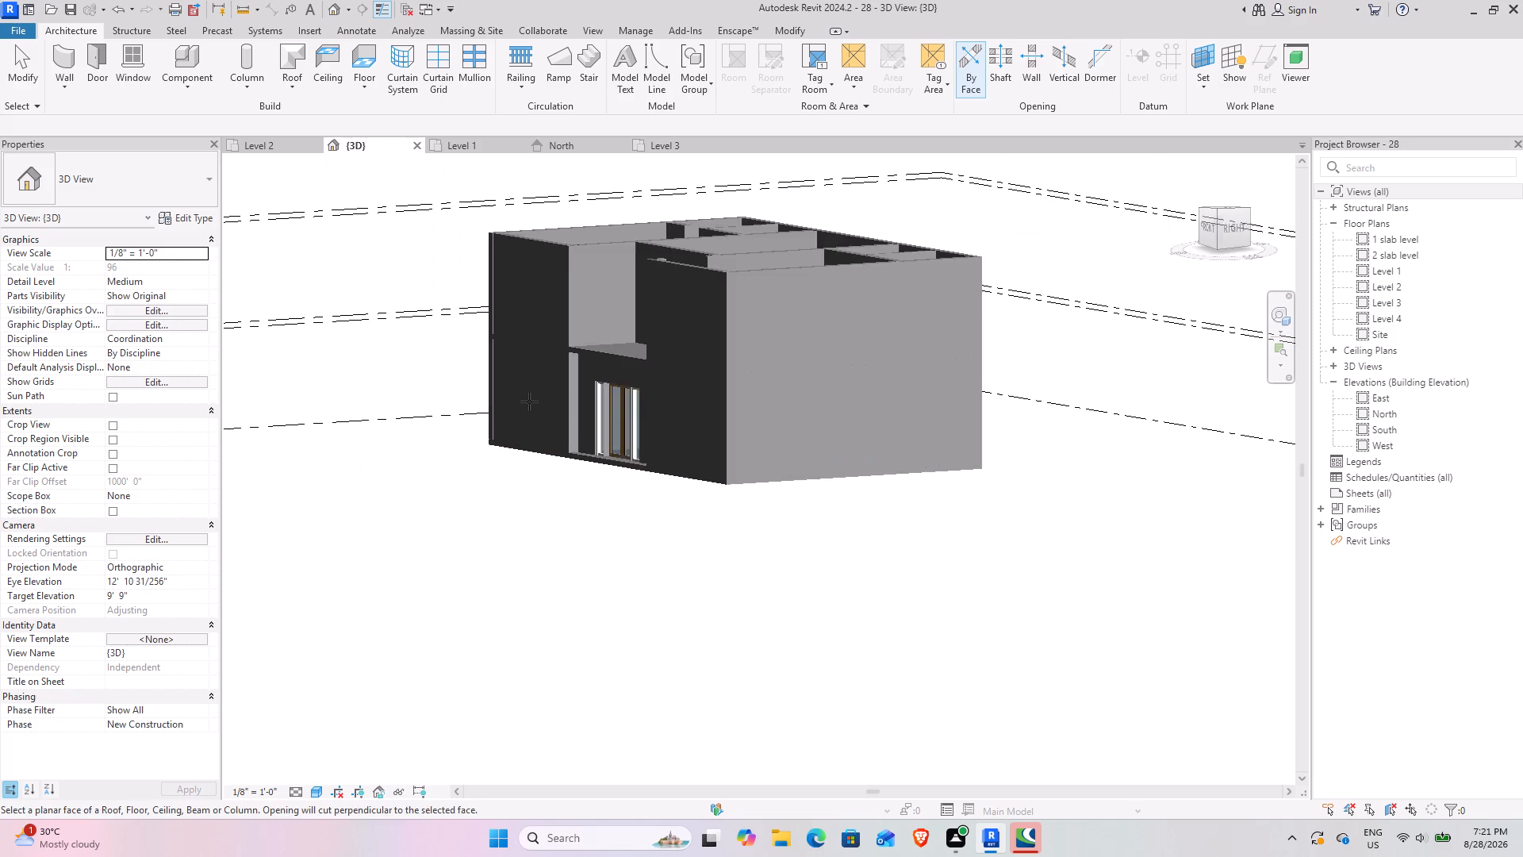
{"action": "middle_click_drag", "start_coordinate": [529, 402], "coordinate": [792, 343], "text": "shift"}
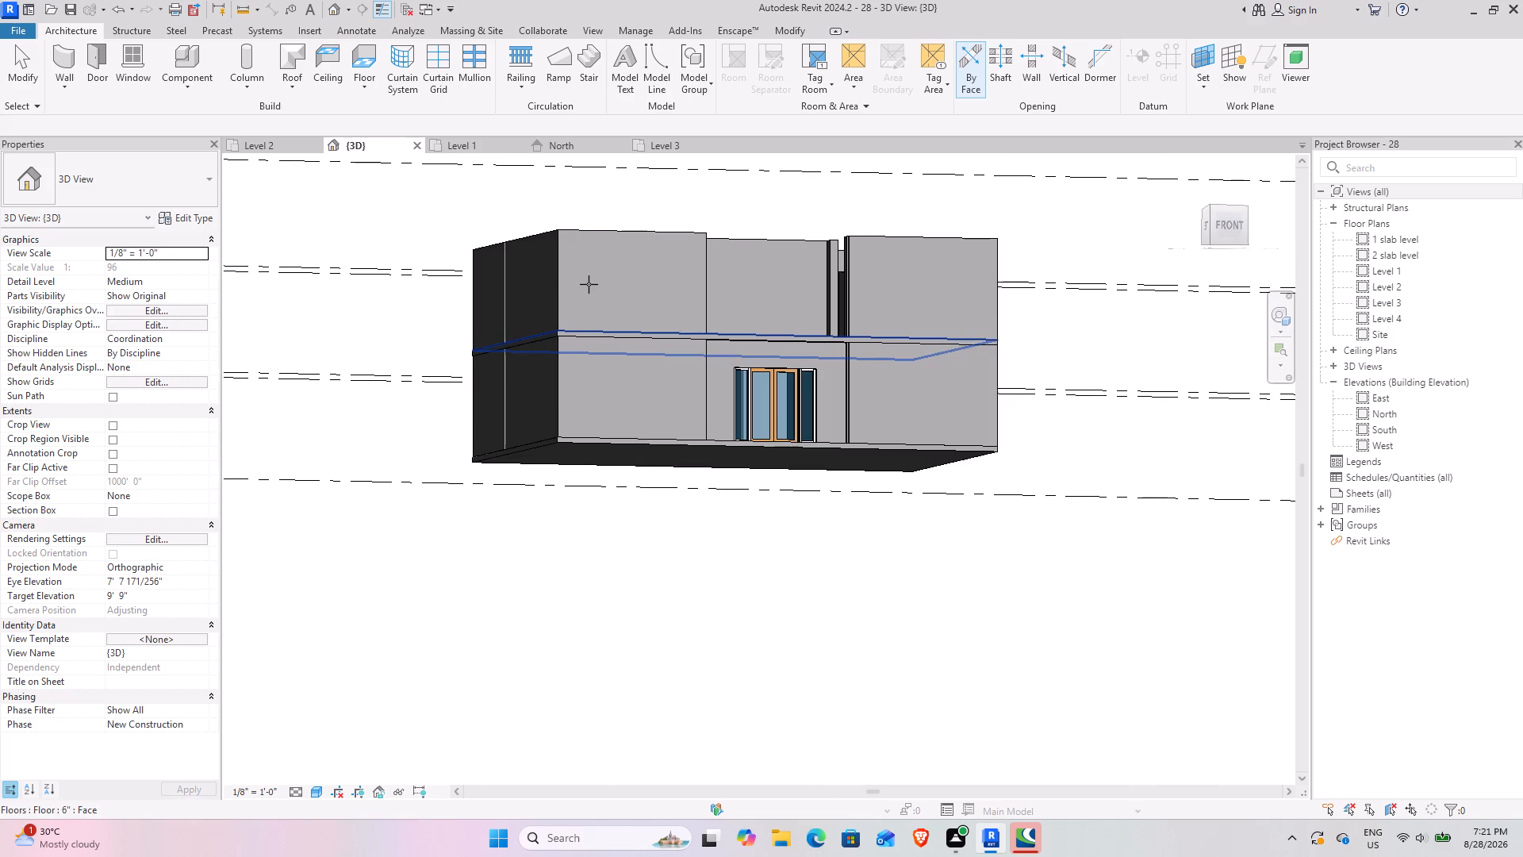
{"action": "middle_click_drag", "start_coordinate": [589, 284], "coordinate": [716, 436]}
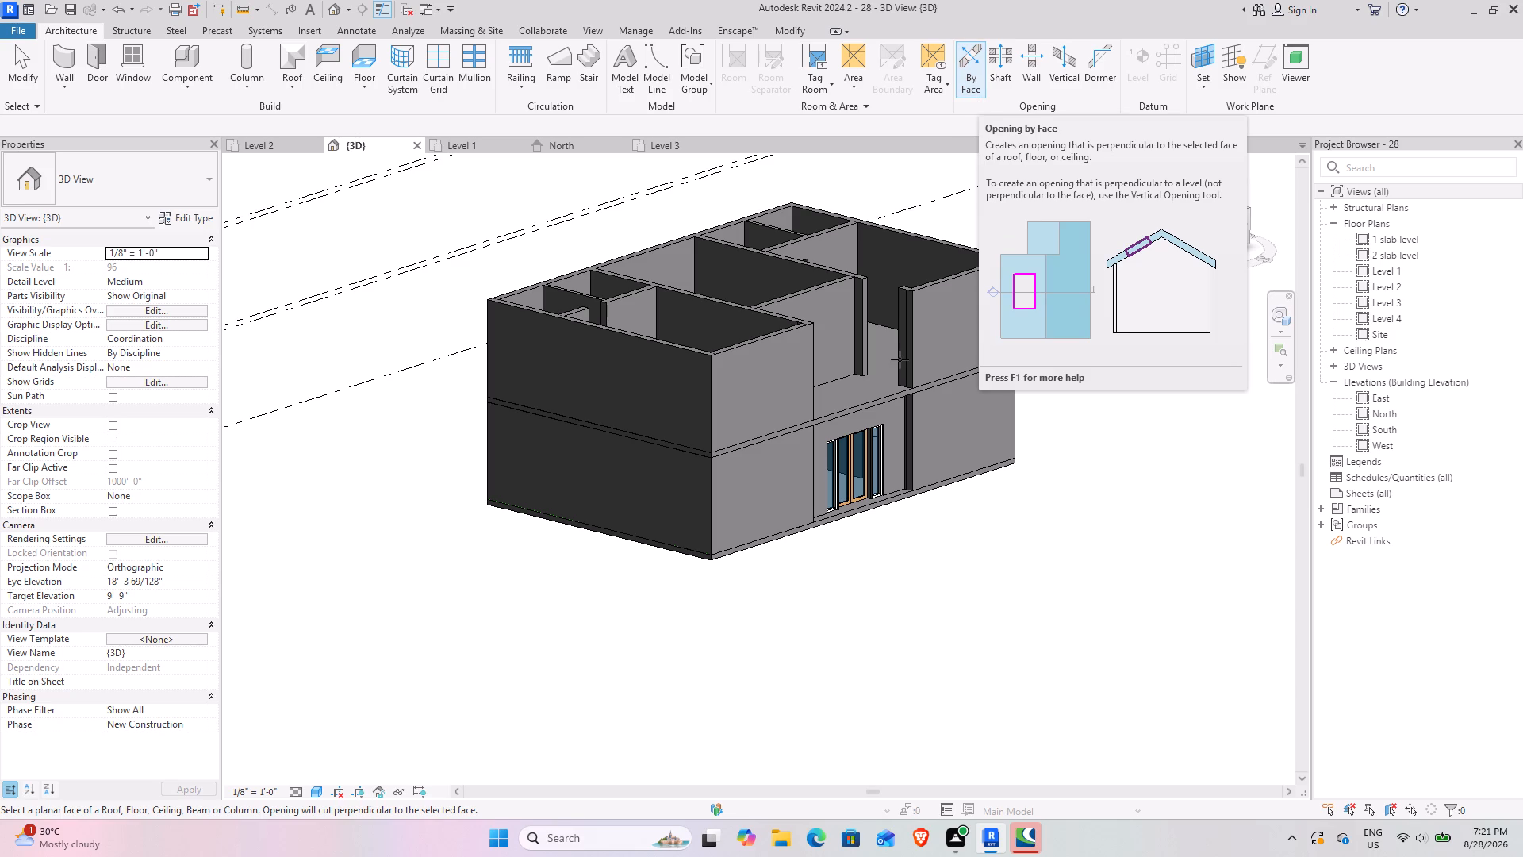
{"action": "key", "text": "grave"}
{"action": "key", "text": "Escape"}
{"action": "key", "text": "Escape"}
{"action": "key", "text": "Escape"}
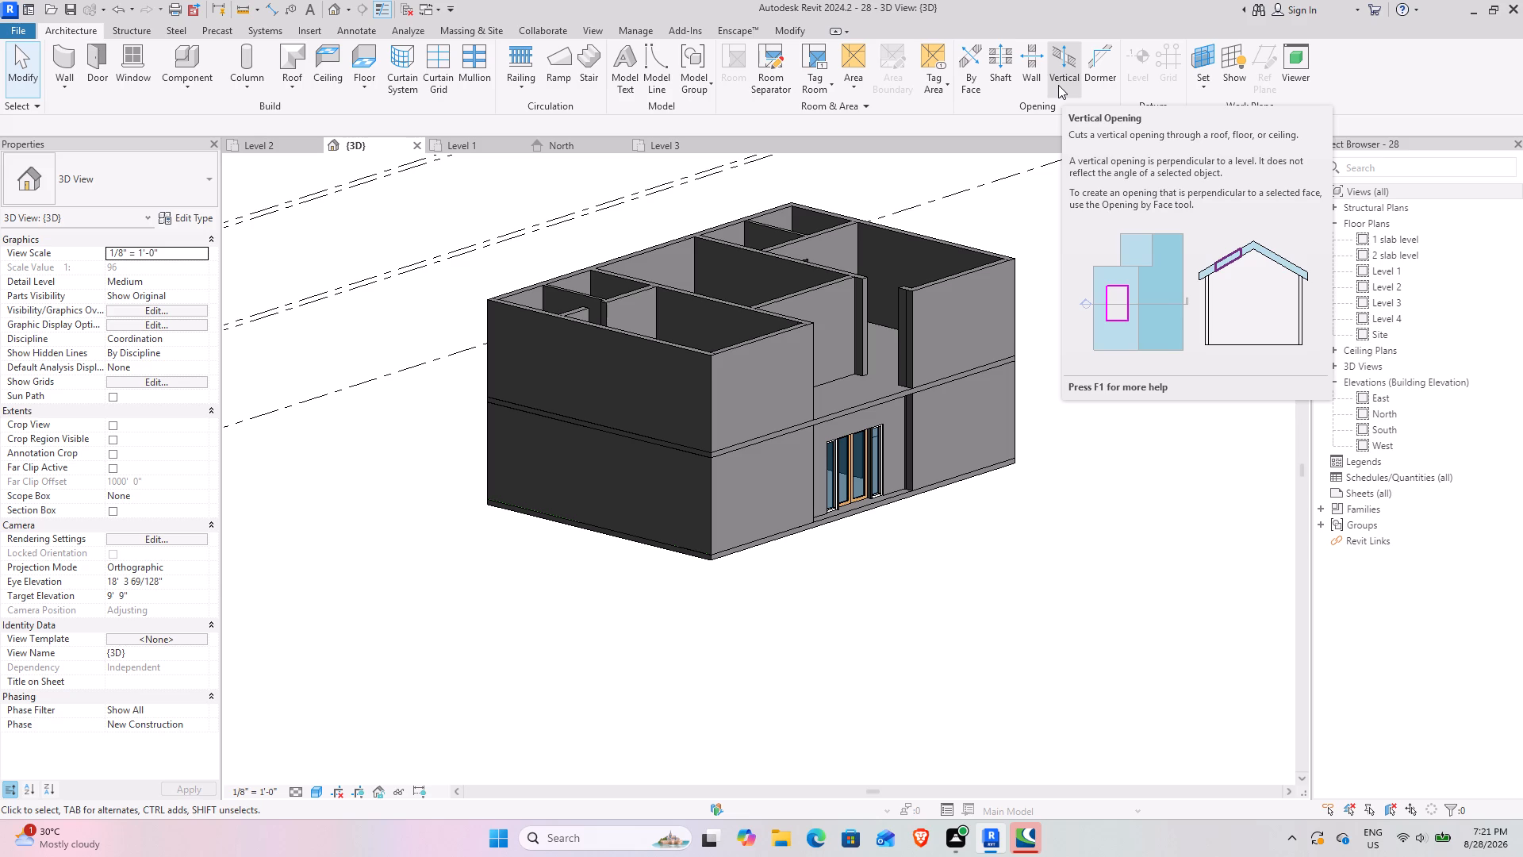
In 3D, lower the top of the Level 1 entrance wall to the door head, giving a top offset of -2' 6".
{"action": "scroll", "coordinate": [842, 440], "scroll_direction": "up", "scroll_amount": 2}
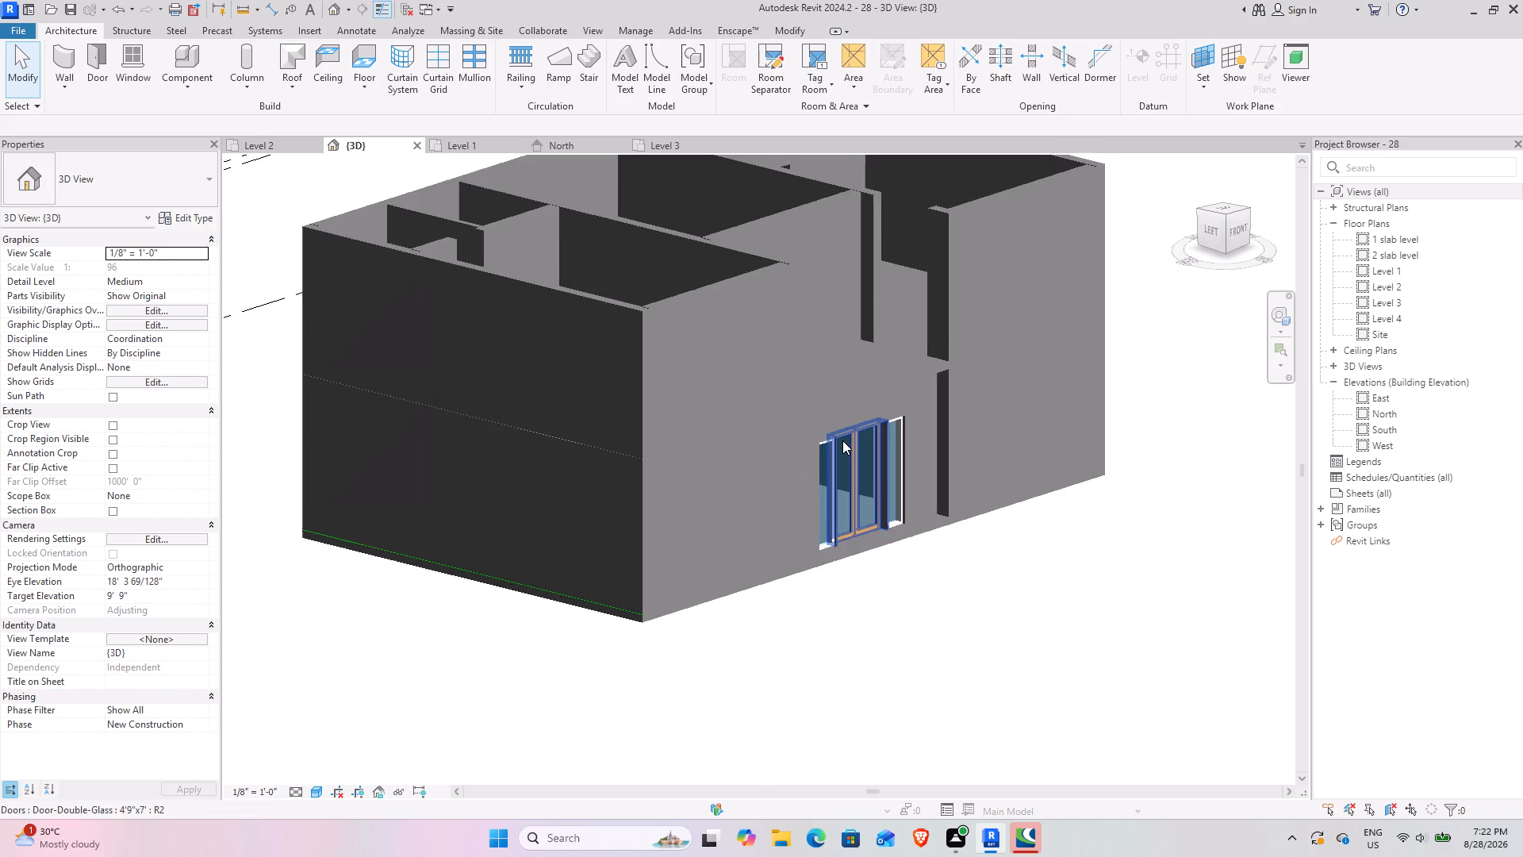
{"action": "scroll", "coordinate": [842, 440], "scroll_direction": "up", "scroll_amount": 3}
{"action": "middle_click_drag", "start_coordinate": [825, 446], "coordinate": [612, 439], "text": "shift"}
{"action": "middle_click_drag", "start_coordinate": [552, 486], "coordinate": [596, 434], "text": "shift"}
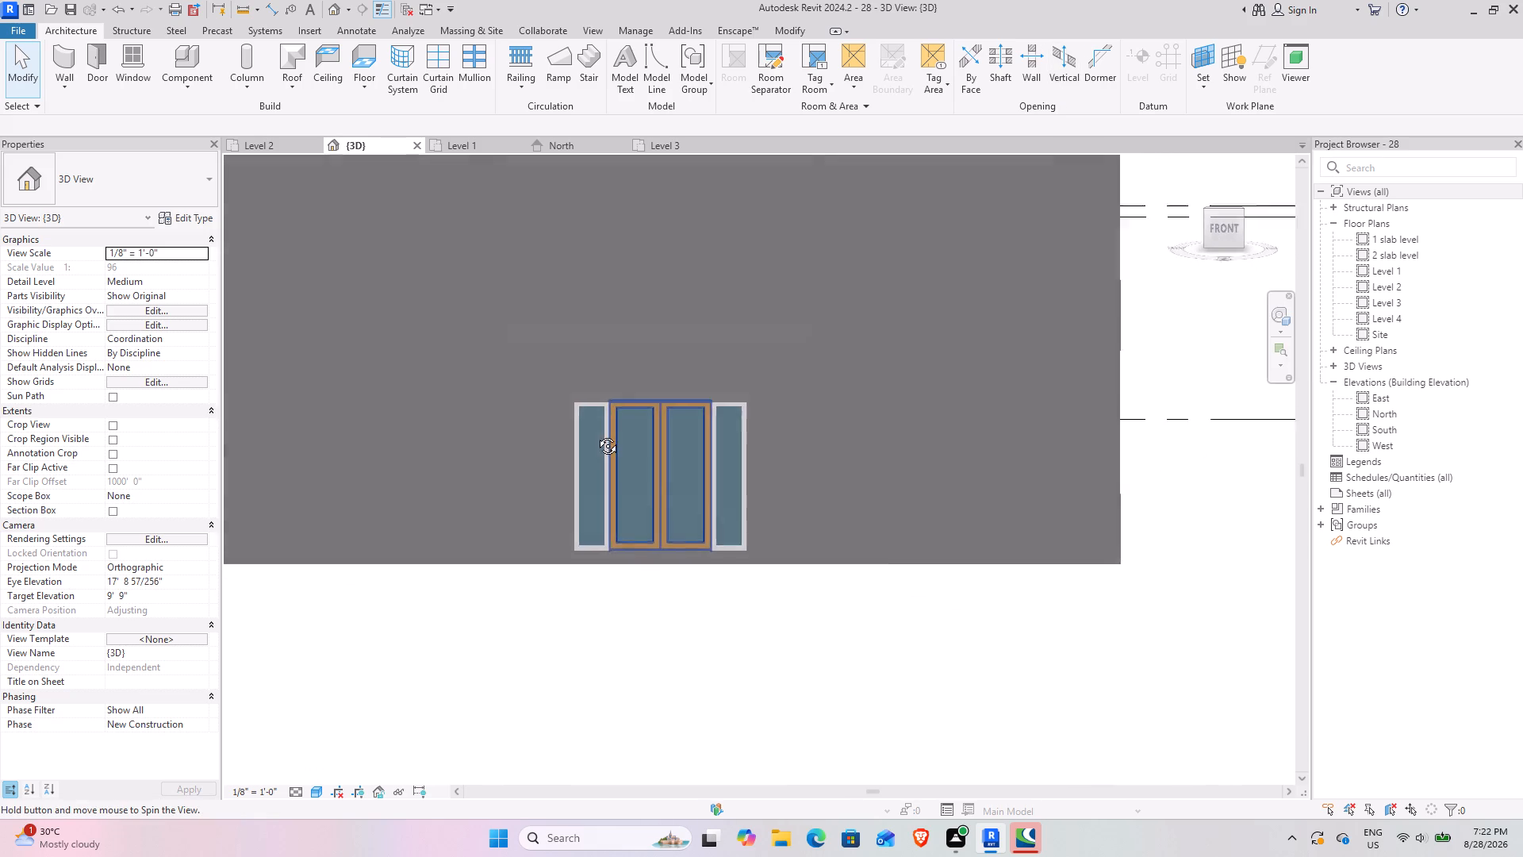
{"action": "middle_click_drag", "start_coordinate": [596, 434], "coordinate": [598, 497], "text": "shift"}
{"action": "scroll", "coordinate": [616, 422], "scroll_direction": "up", "scroll_amount": 3}
{"action": "scroll", "coordinate": [616, 491], "scroll_direction": "up", "scroll_amount": 2}
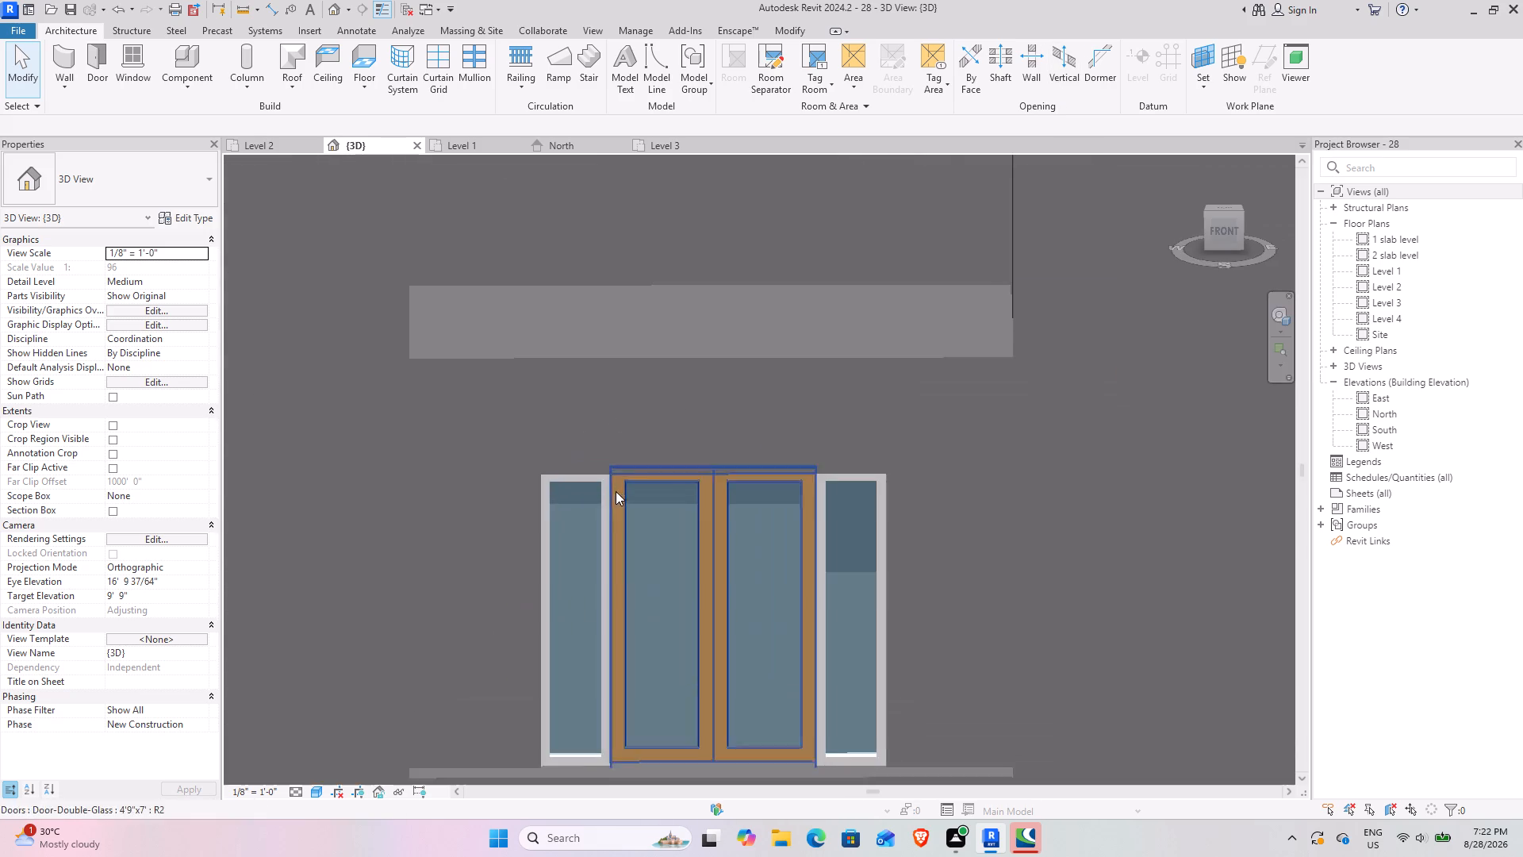
{"action": "middle_click", "coordinate": [547, 507], "text": "shift"}
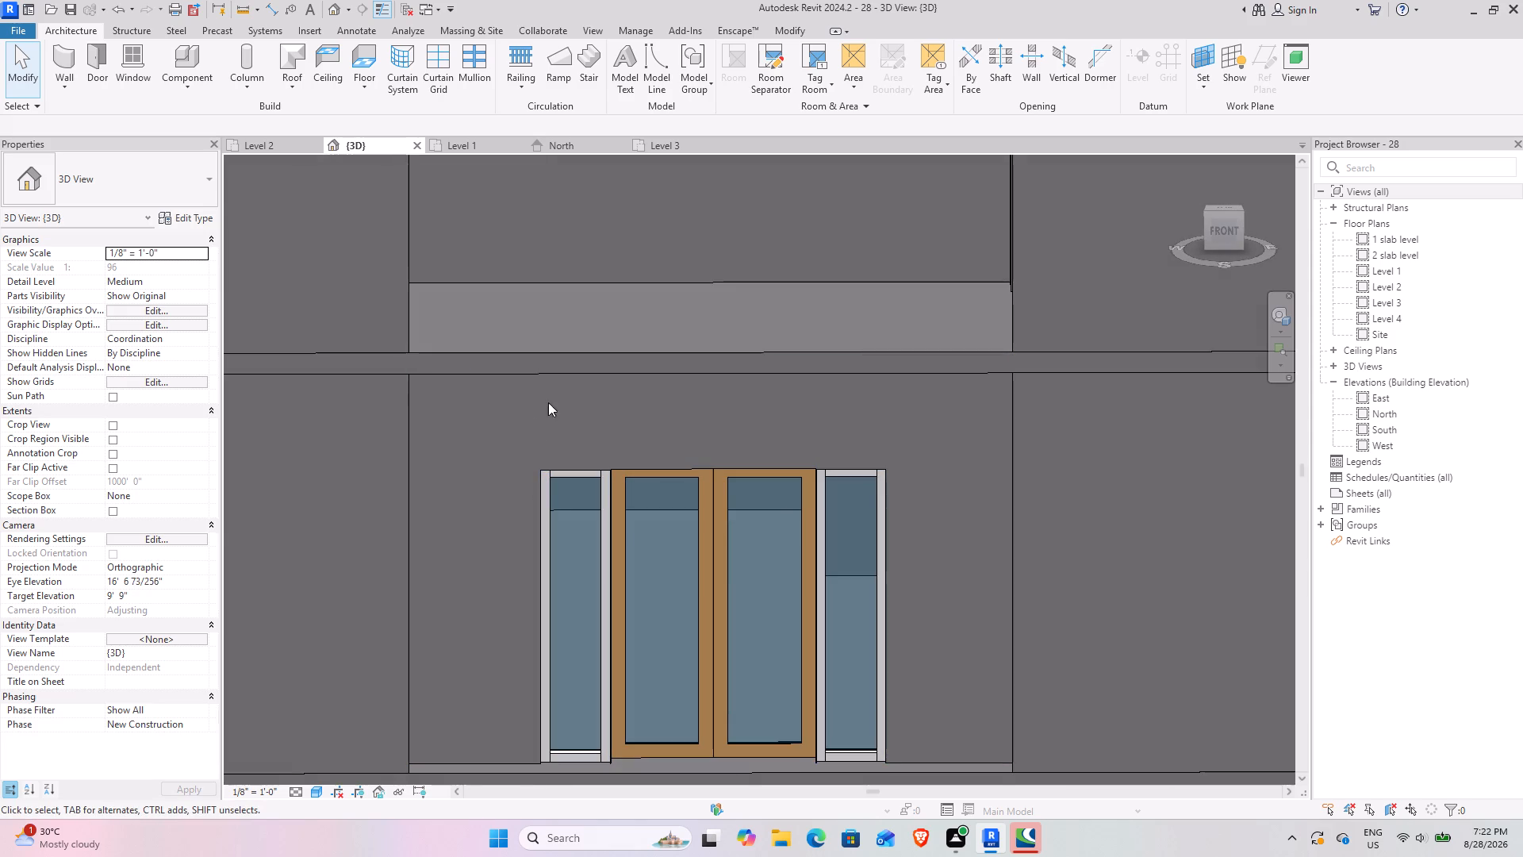
{"action": "left_click", "coordinate": [1011, 427]}
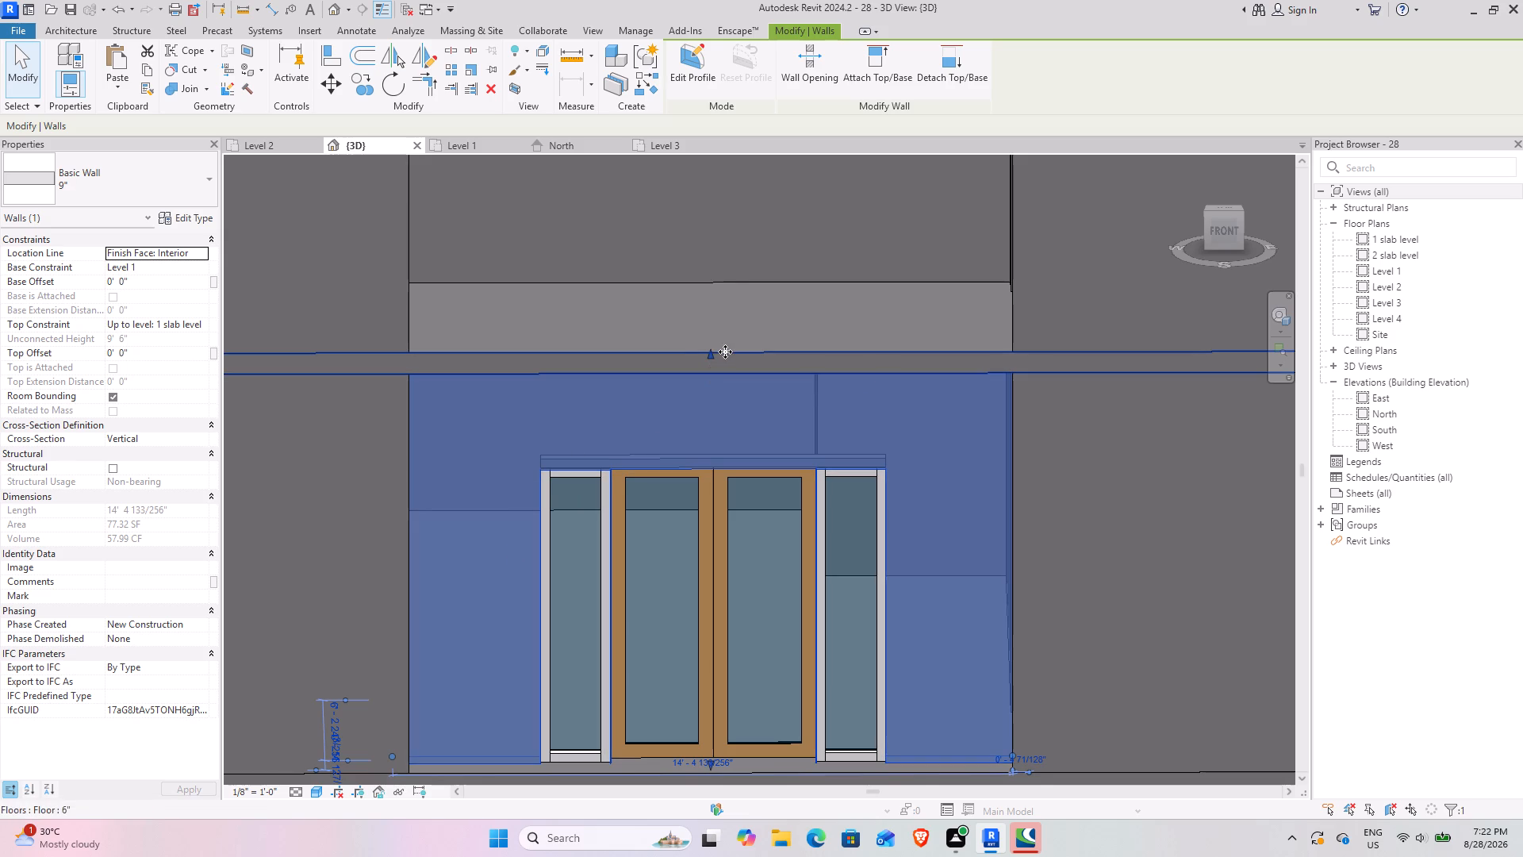
{"action": "left_click_drag", "start_coordinate": [711, 355], "coordinate": [693, 467]}
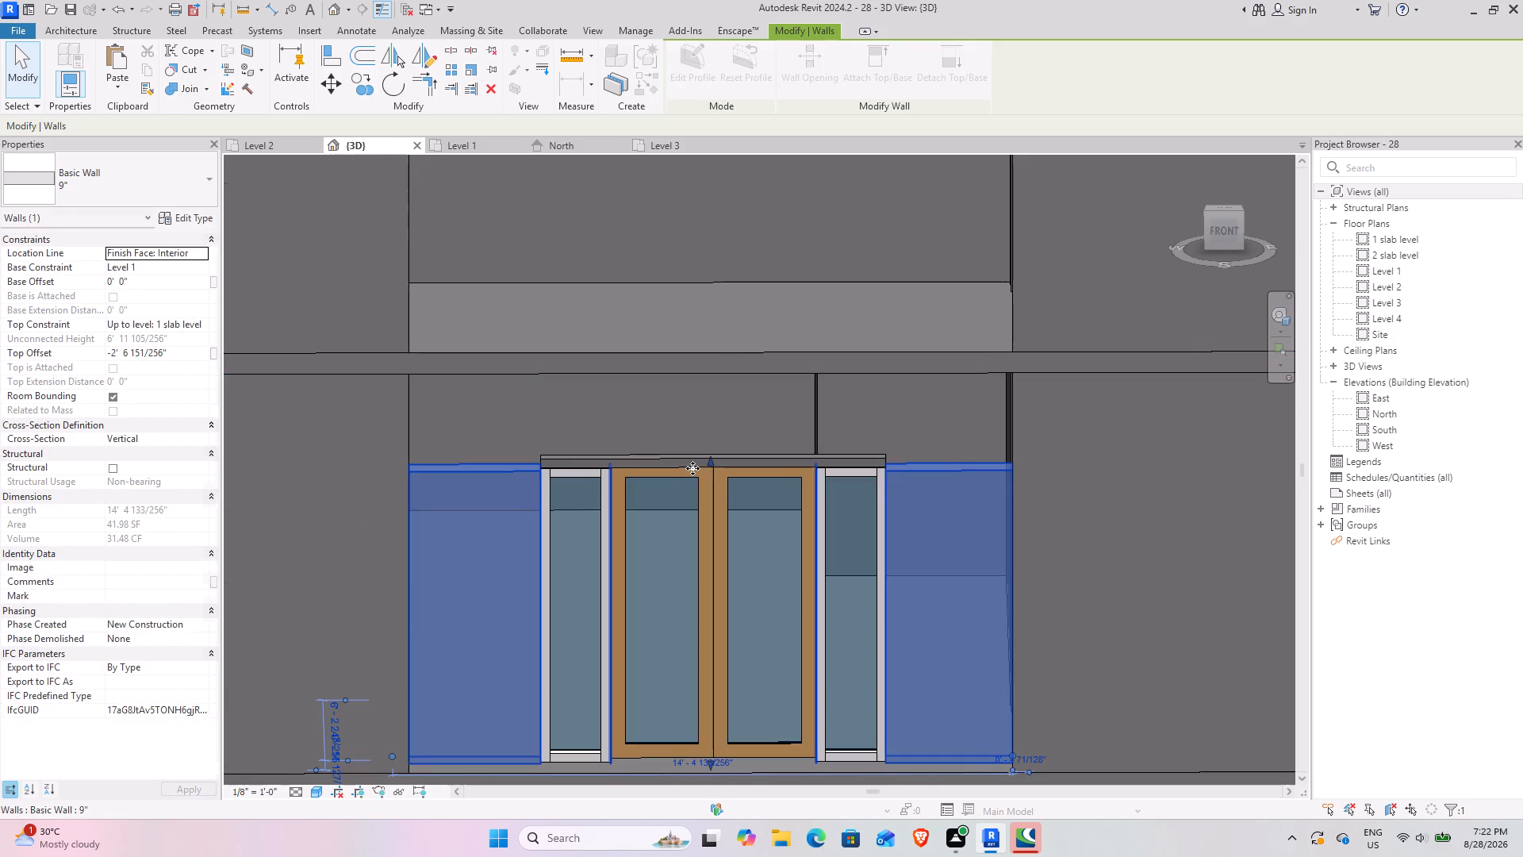
{"action": "left_click", "coordinate": [1227, 229]}
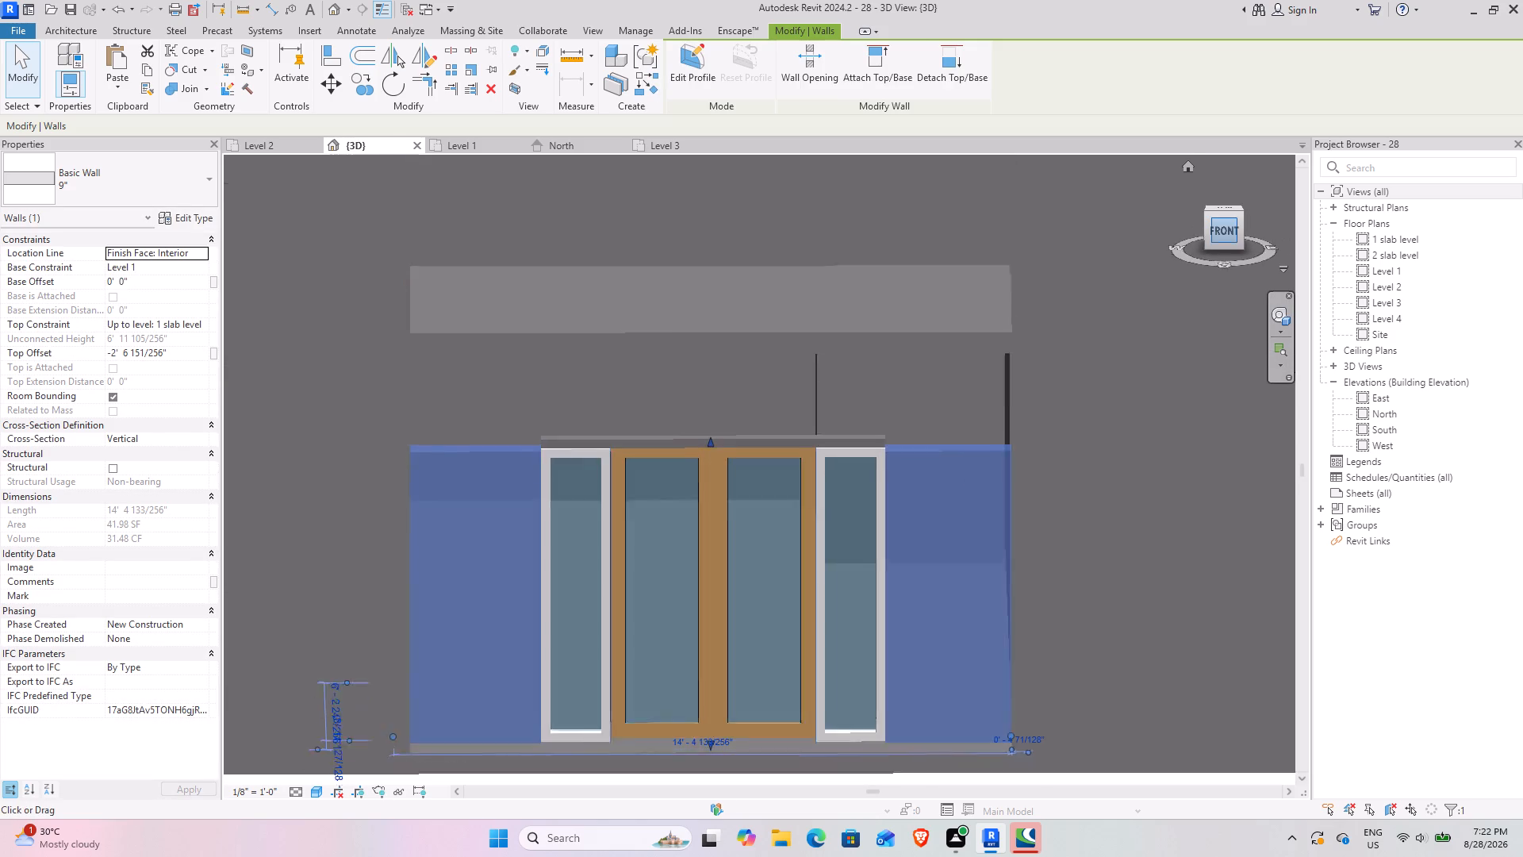
{"action": "scroll", "coordinate": [764, 317], "scroll_direction": "up", "scroll_amount": 8}
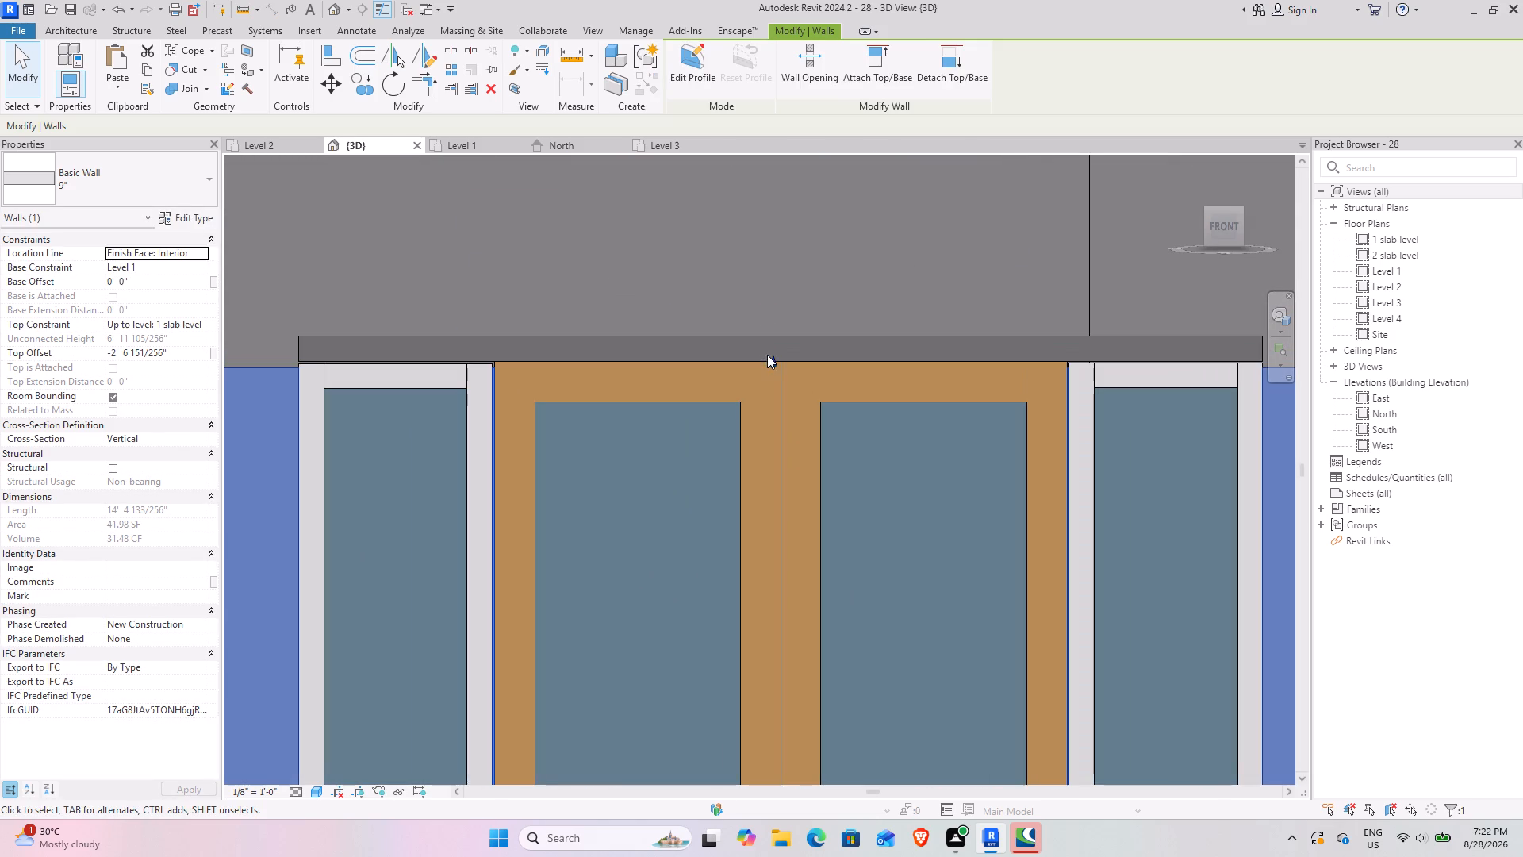
{"action": "left_click", "coordinate": [770, 361]}
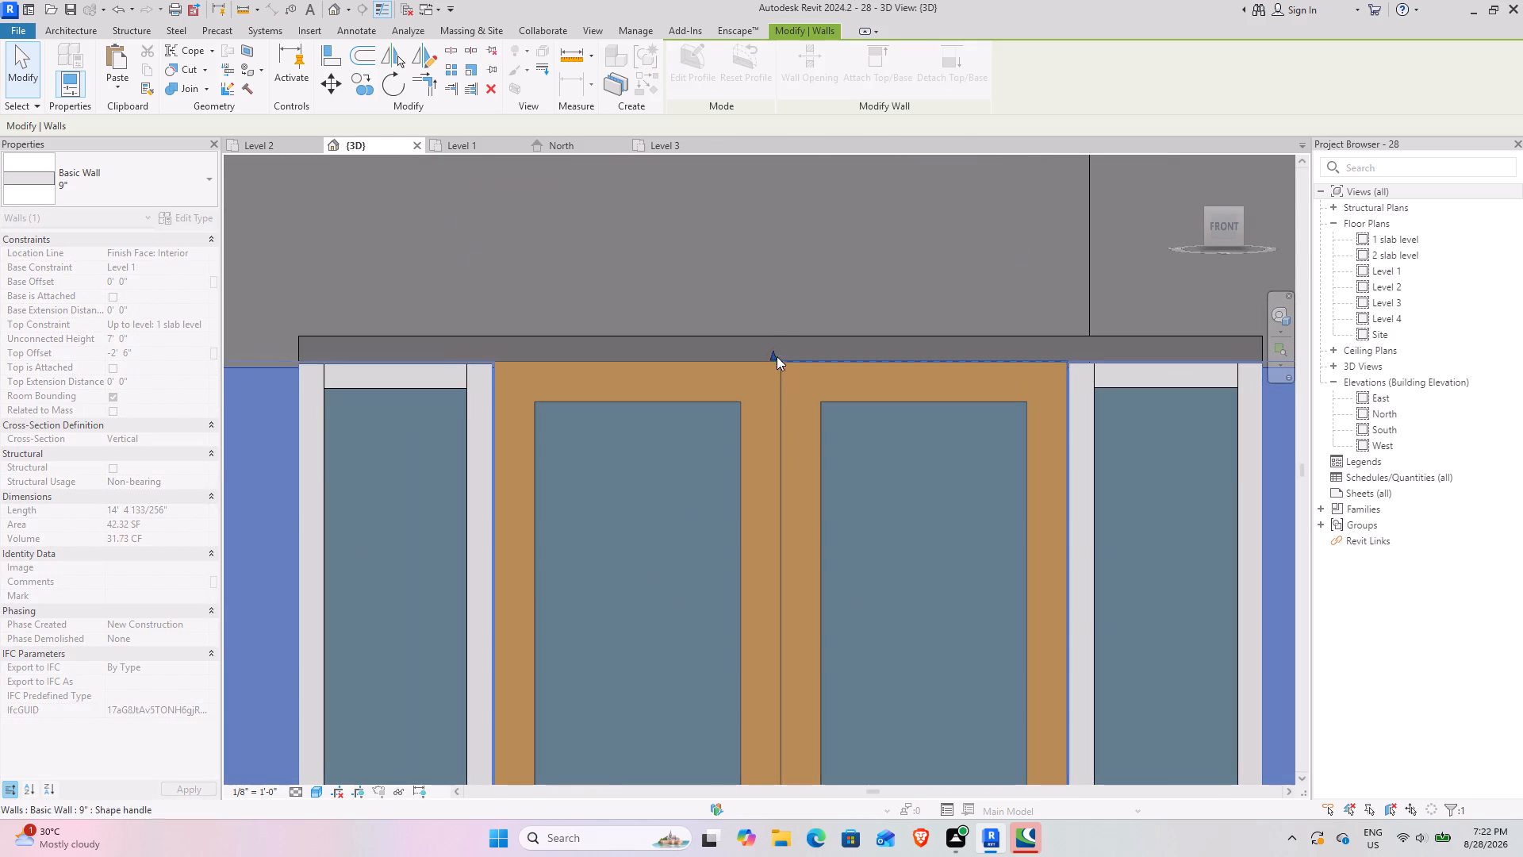
{"action": "scroll", "coordinate": [731, 317], "scroll_direction": "down", "scroll_amount": 14}
{"action": "key", "text": "Escape"}
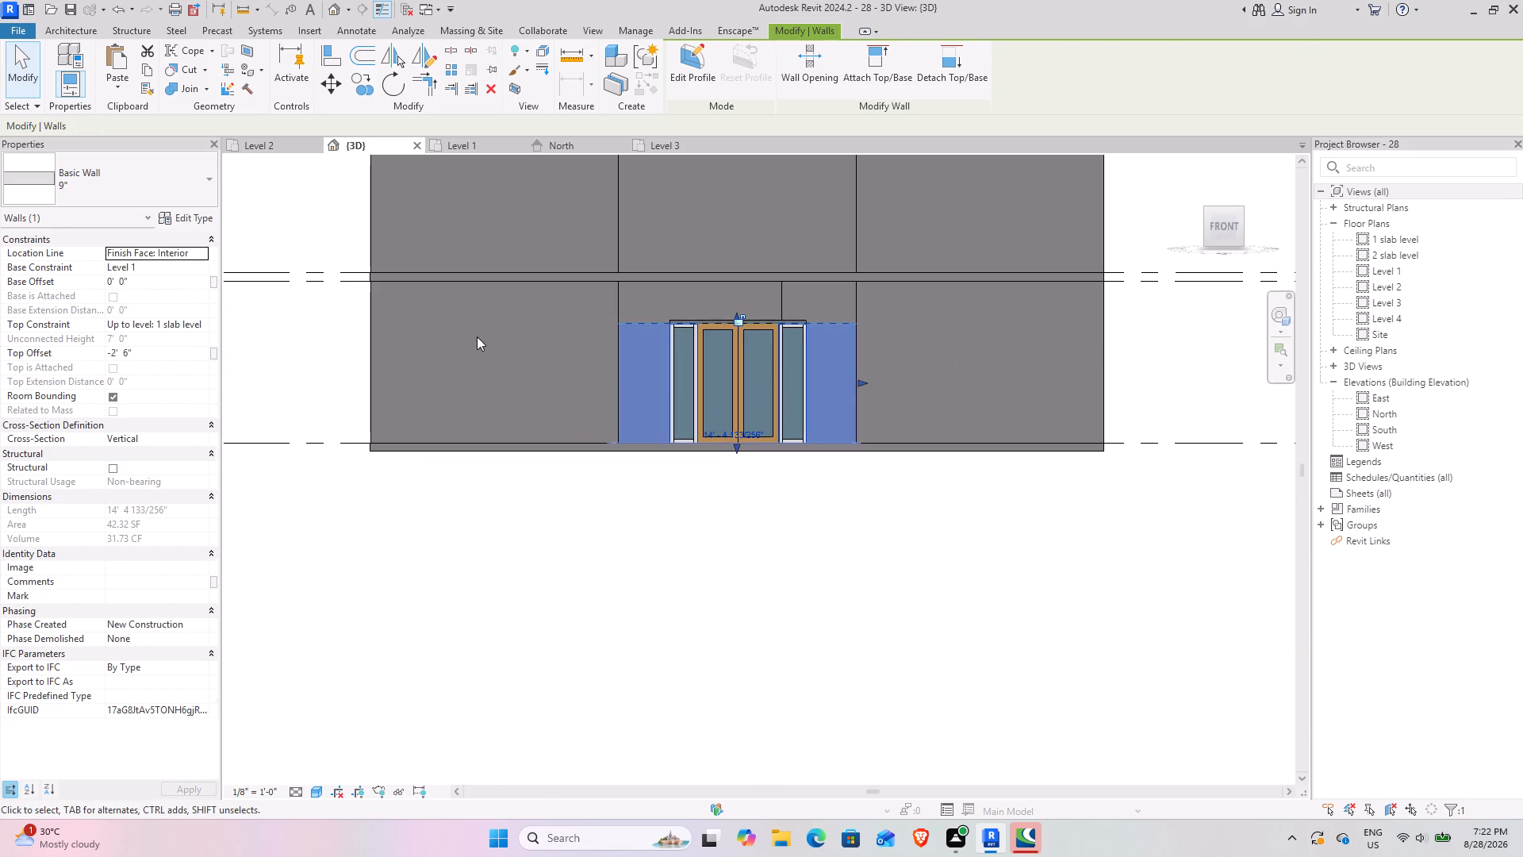
Reopen the in-place head bar for editing and start a solid extrusion with its work plane on the bar's top face, sketching in Level 1.
{"action": "left_click", "coordinate": [468, 146]}
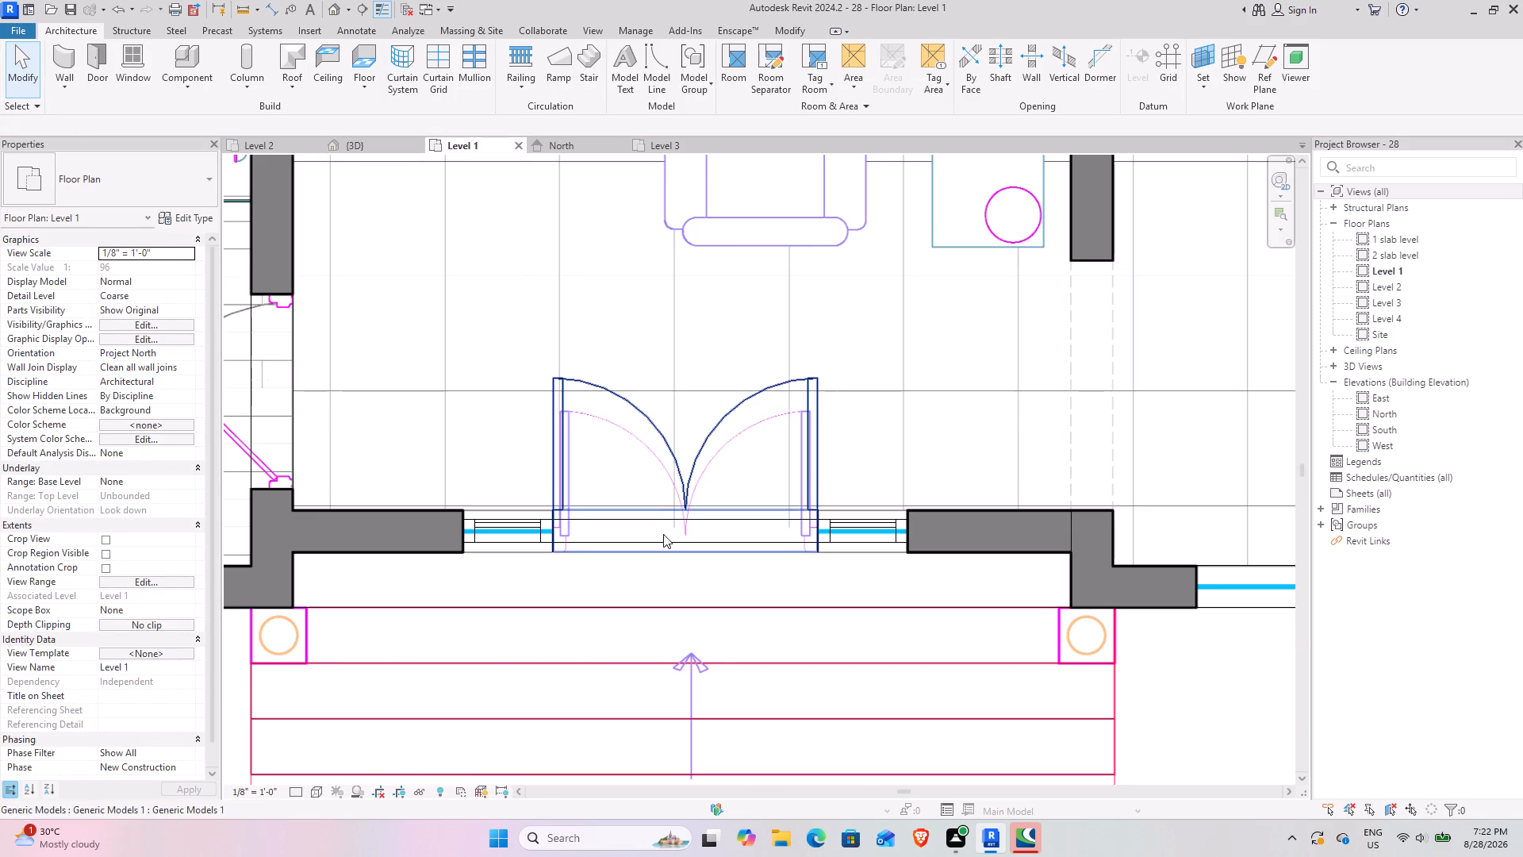
{"action": "left_click", "coordinate": [461, 526]}
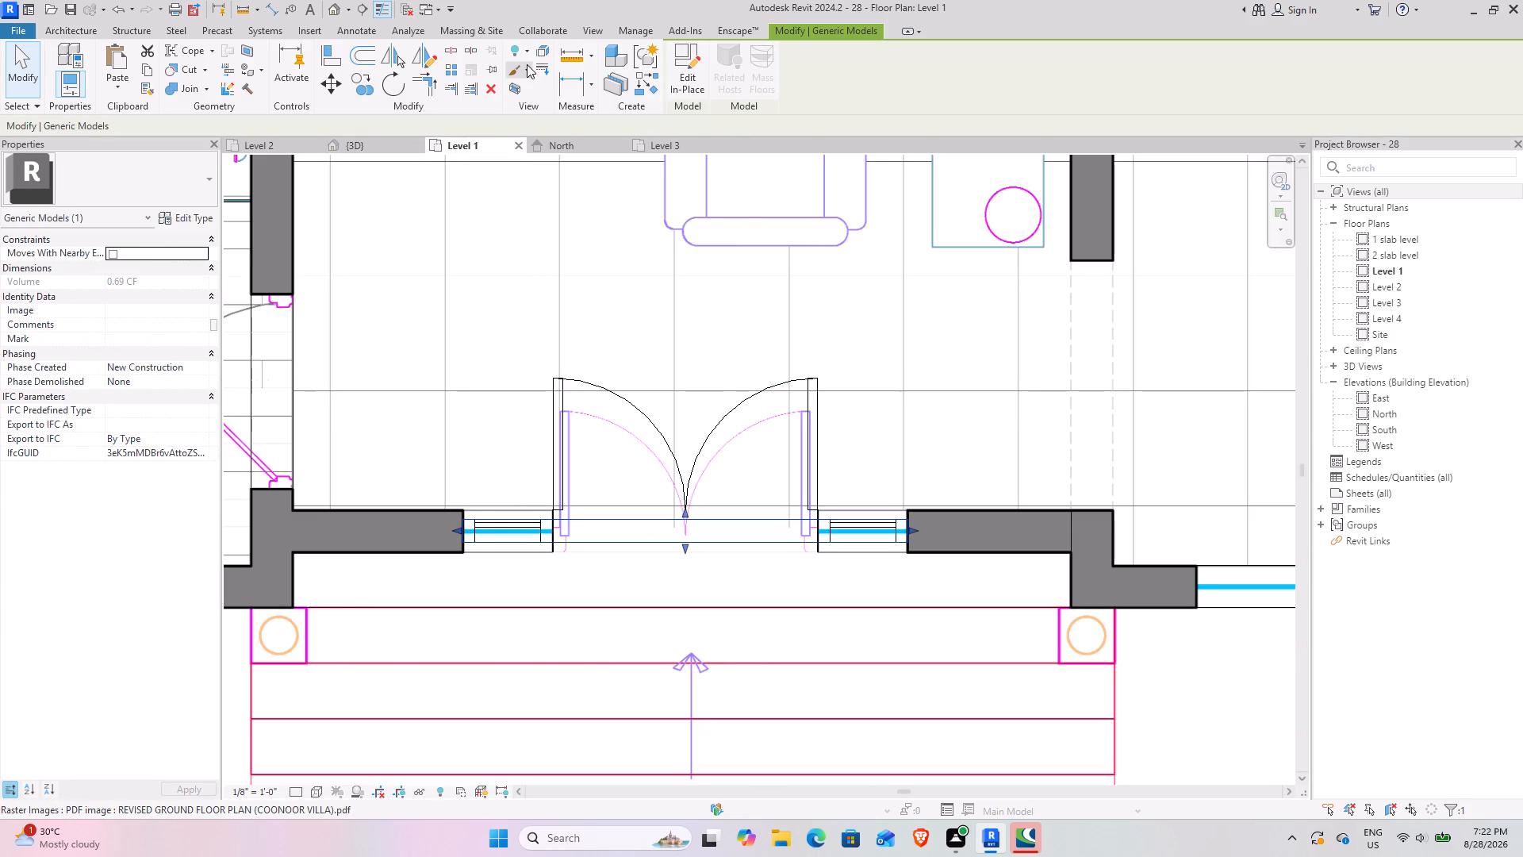
{"action": "left_click", "coordinate": [690, 67]}
{"action": "scroll", "coordinate": [551, 511], "scroll_direction": "up", "scroll_amount": 3}
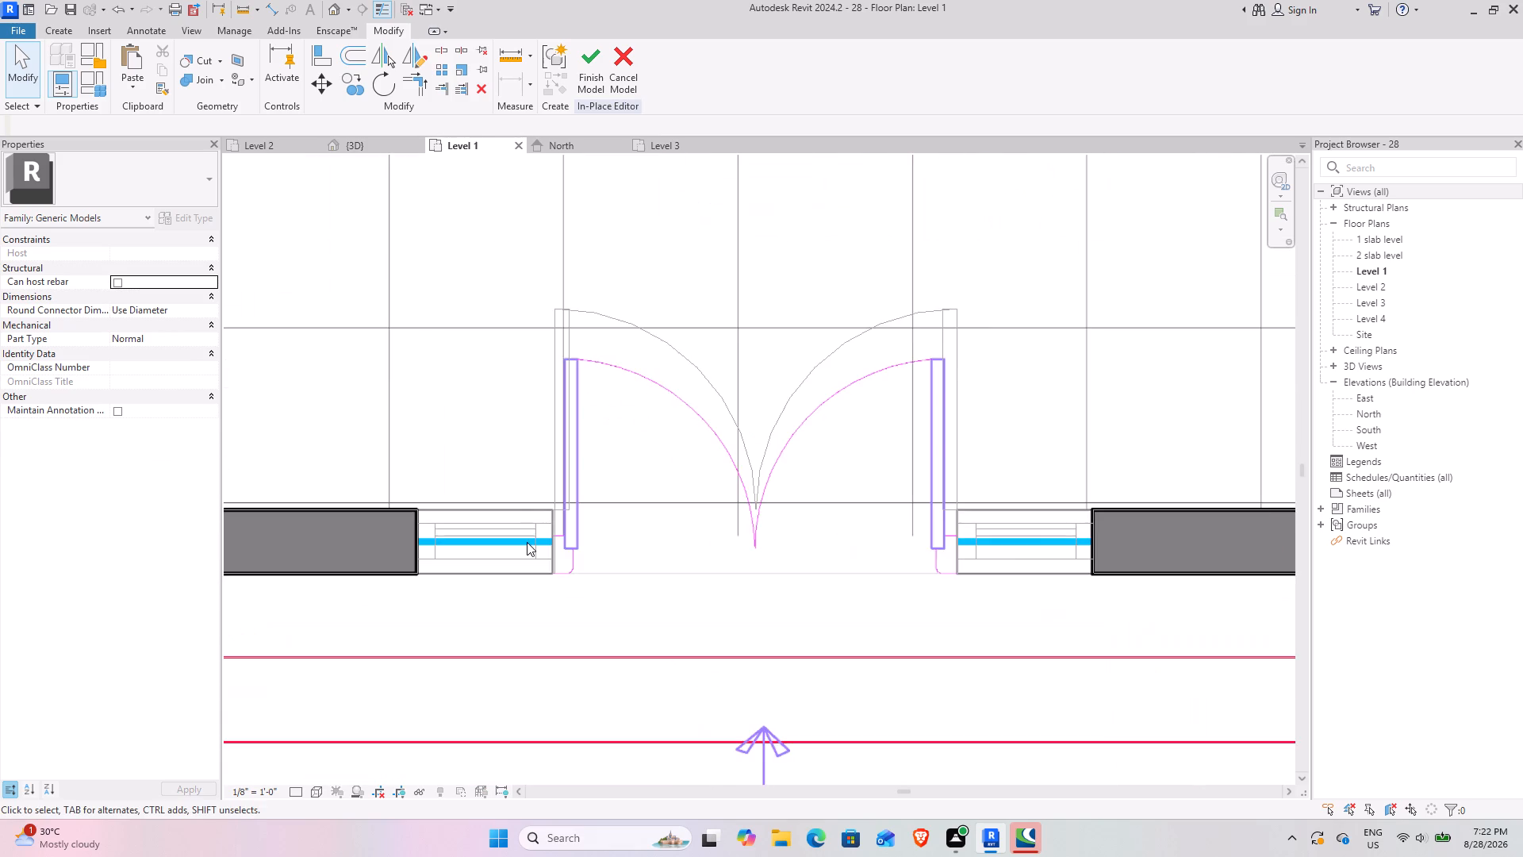
{"action": "scroll", "coordinate": [527, 542], "scroll_direction": "up", "scroll_amount": 4}
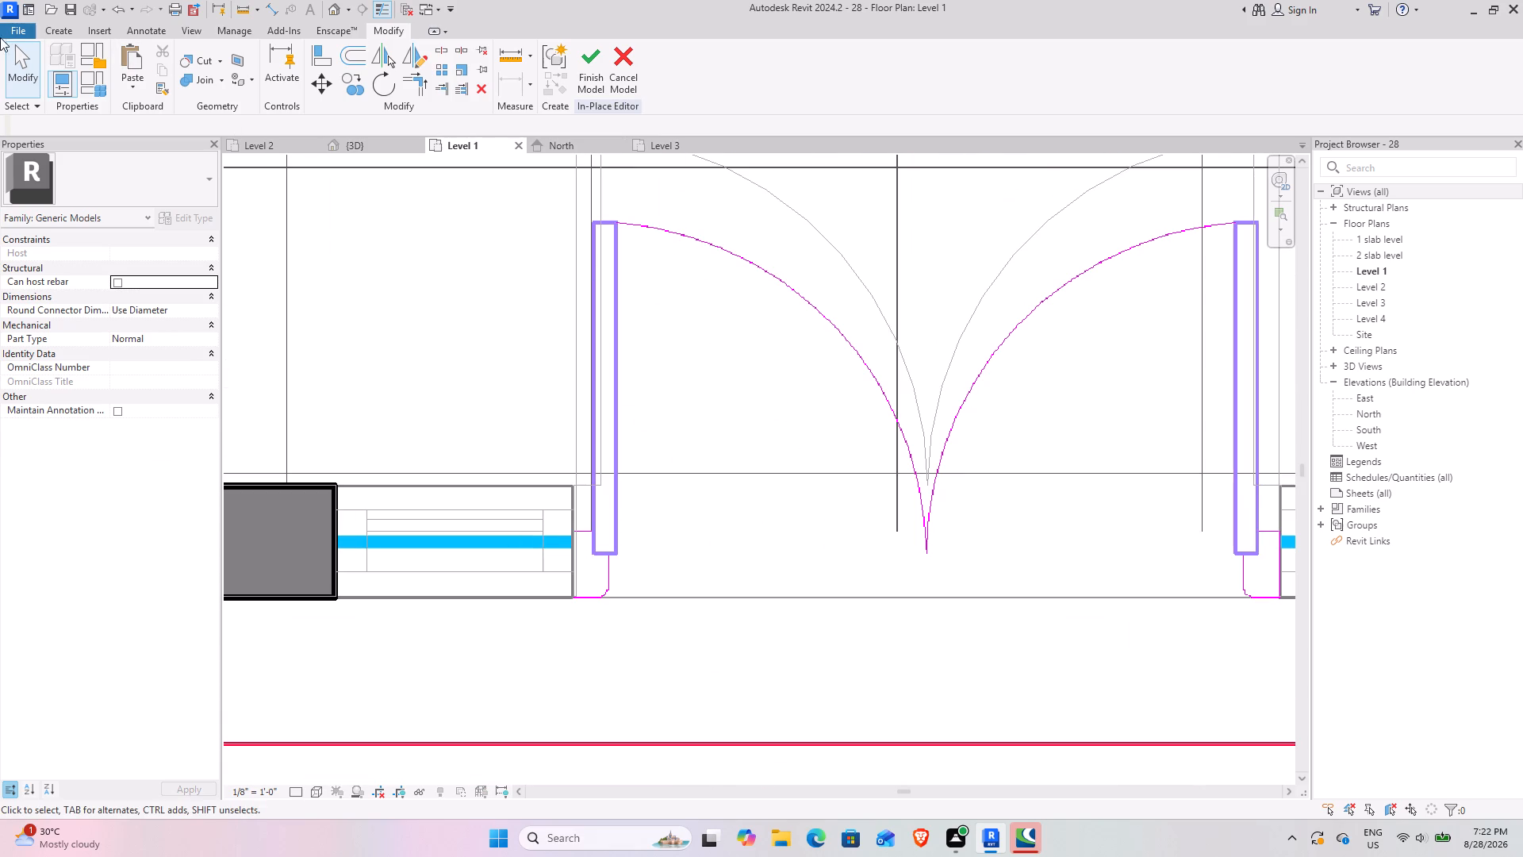
{"action": "left_click", "coordinate": [48, 30]}
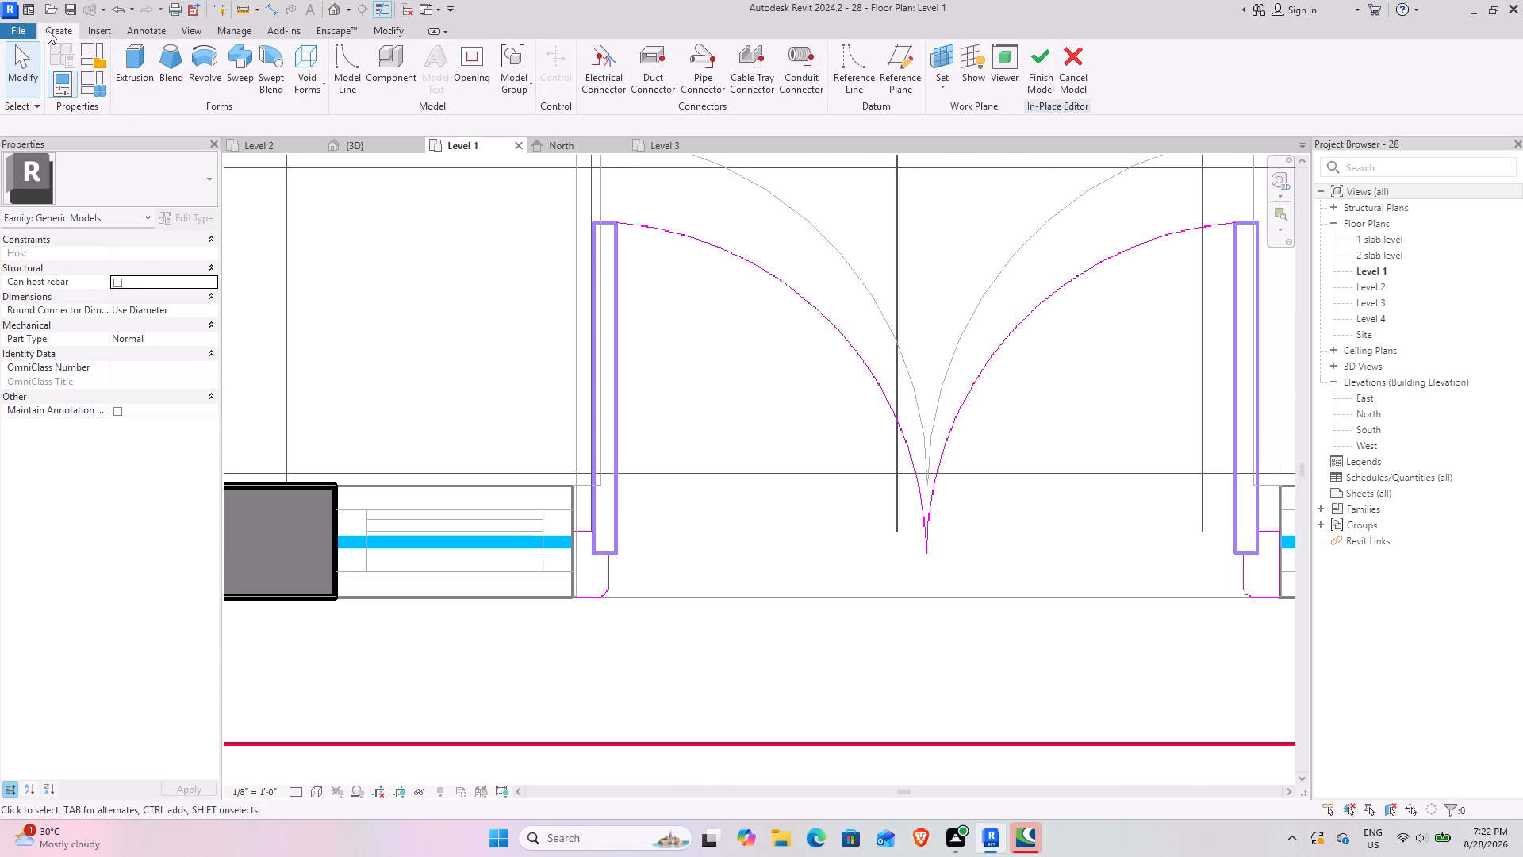
{"action": "left_click", "coordinate": [144, 71]}
{"action": "left_click", "coordinate": [725, 88]}
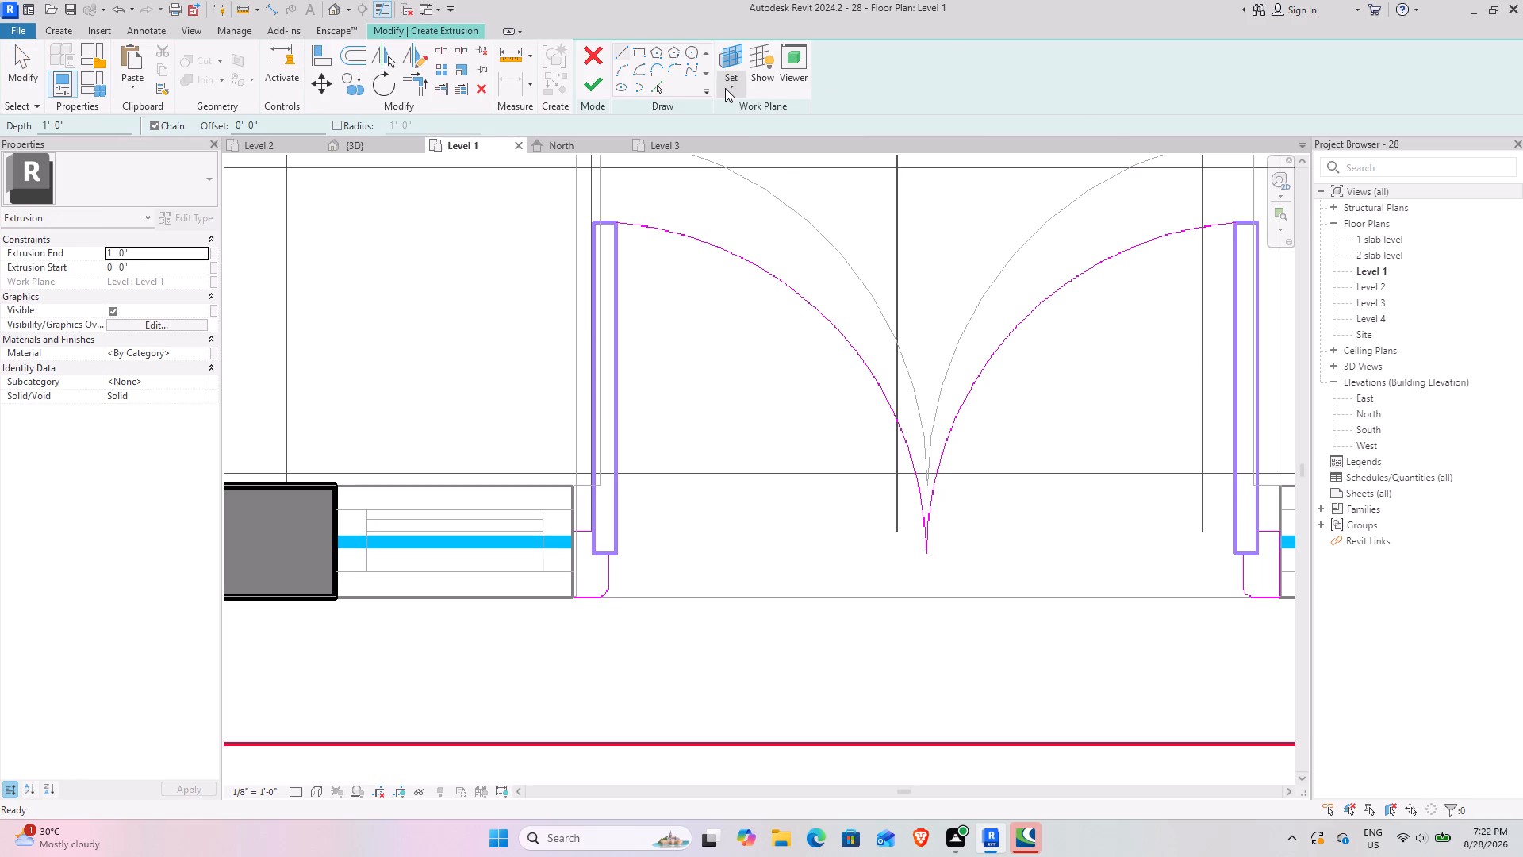
{"action": "left_click", "coordinate": [779, 152]}
{"action": "left_click", "coordinate": [359, 147]}
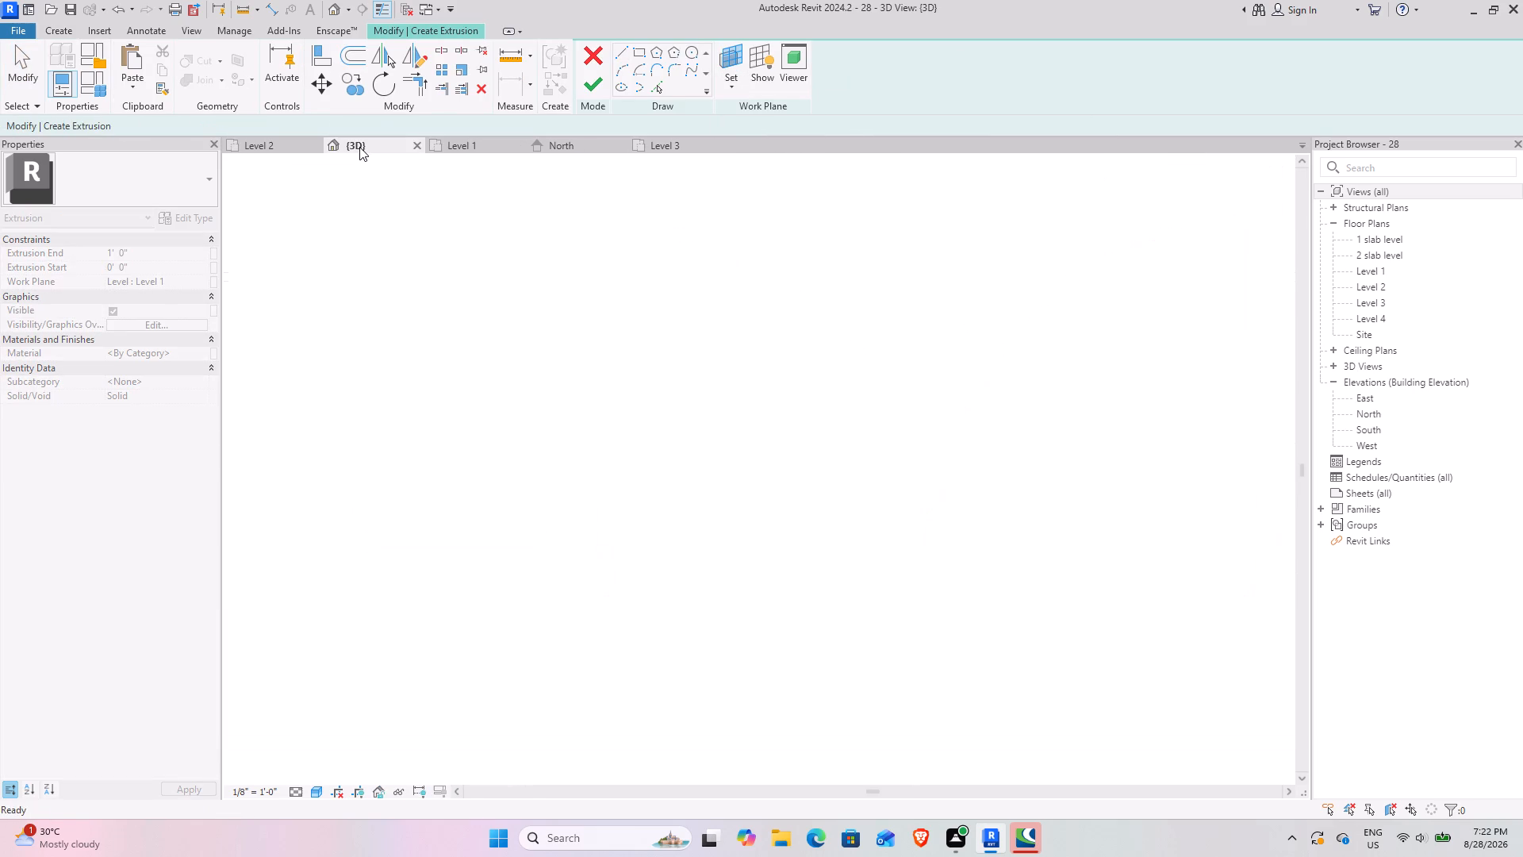
{"action": "scroll", "coordinate": [710, 317], "scroll_direction": "down", "scroll_amount": 3}
{"action": "middle_click_drag", "start_coordinate": [700, 309], "coordinate": [741, 367], "text": "shift"}
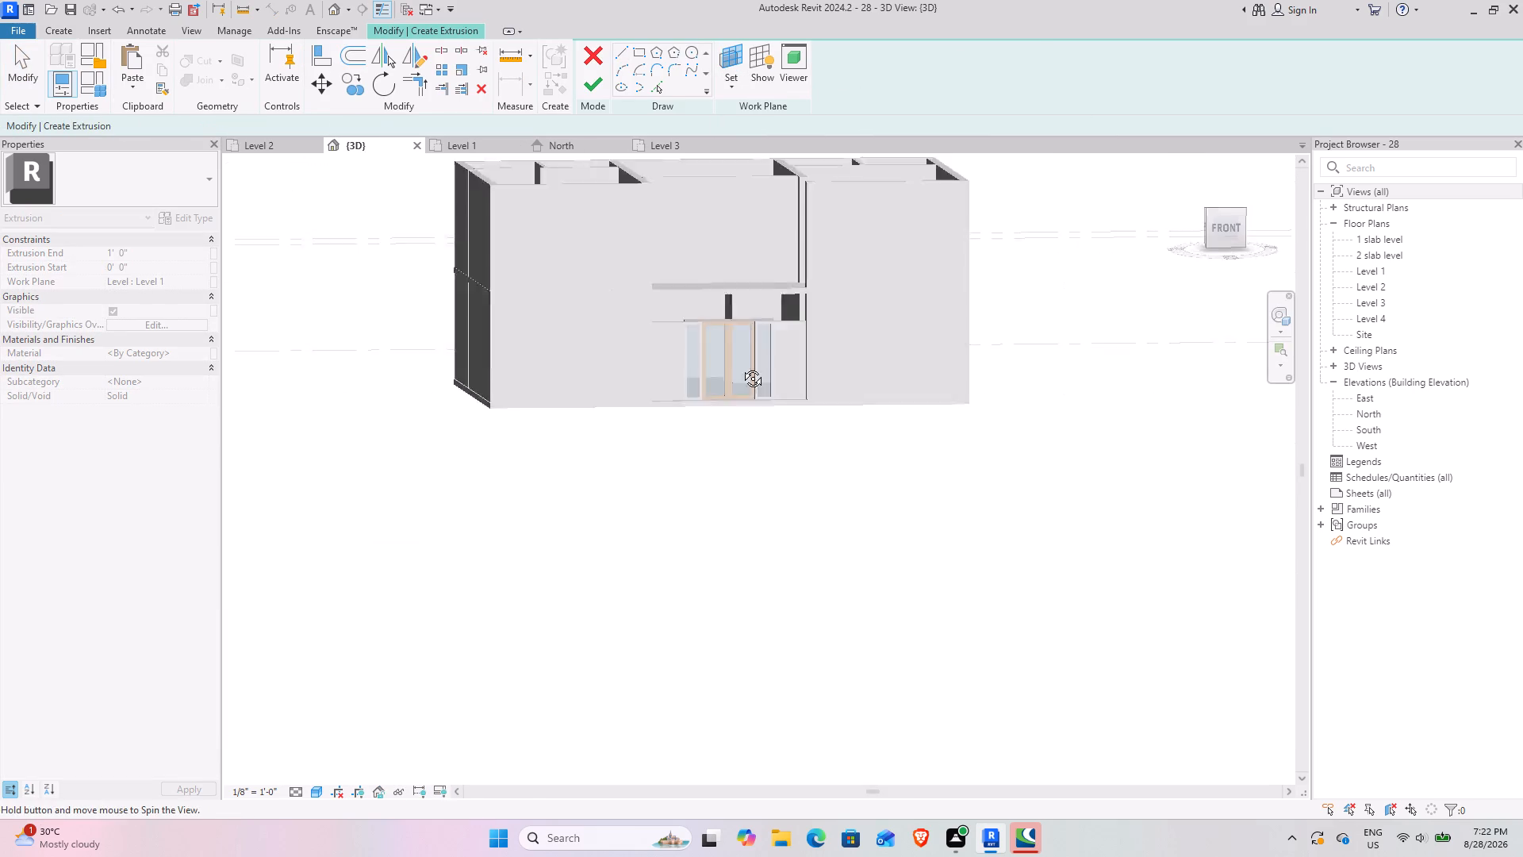
{"action": "middle_click_drag", "start_coordinate": [741, 367], "coordinate": [795, 467], "text": "shift"}
{"action": "scroll", "coordinate": [745, 324], "scroll_direction": "up", "scroll_amount": 11}
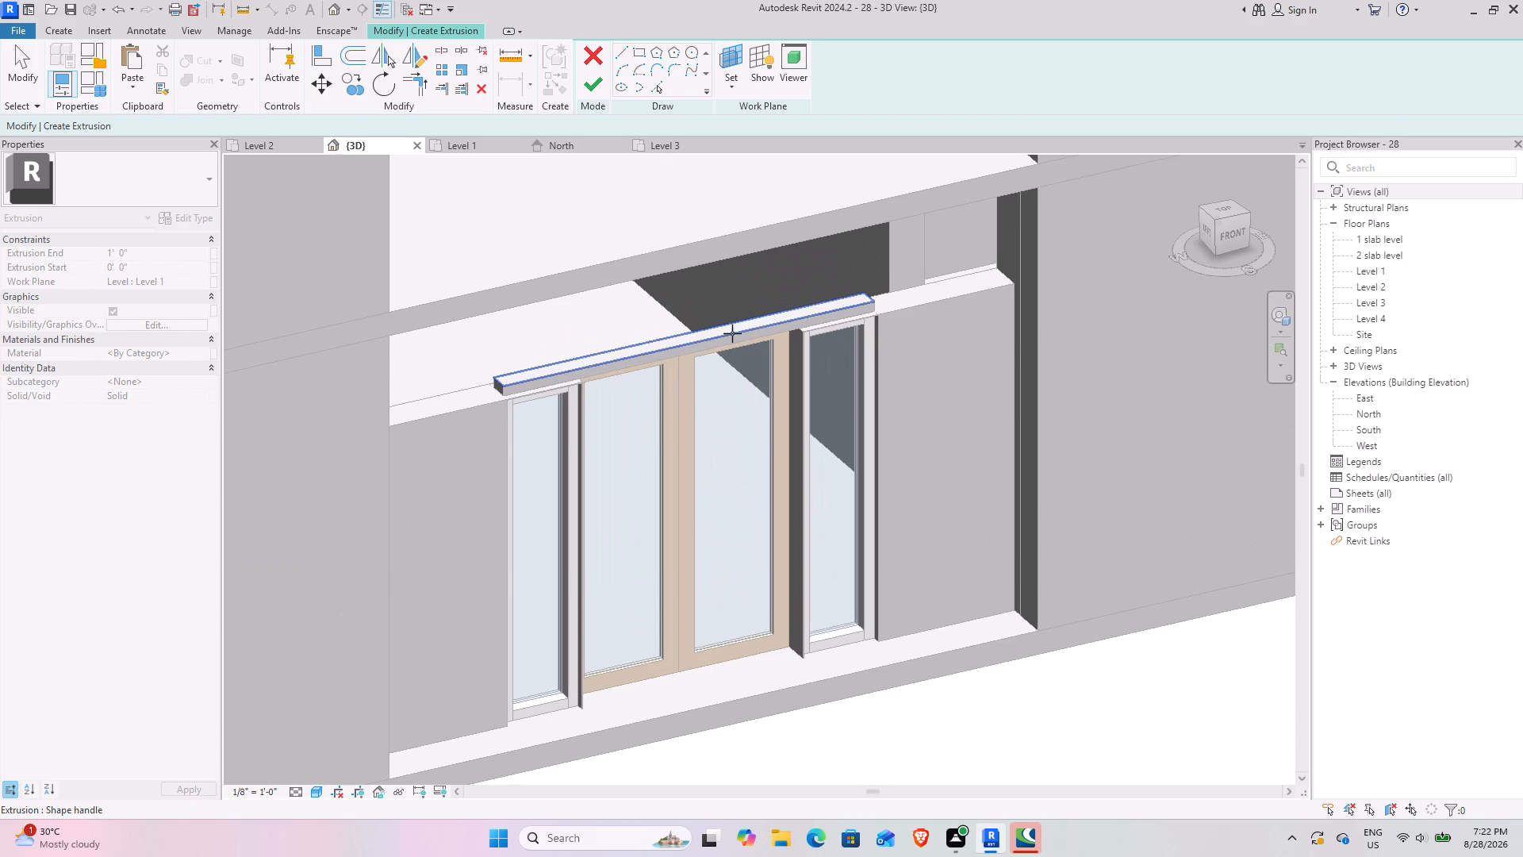
{"action": "left_click", "coordinate": [732, 333]}
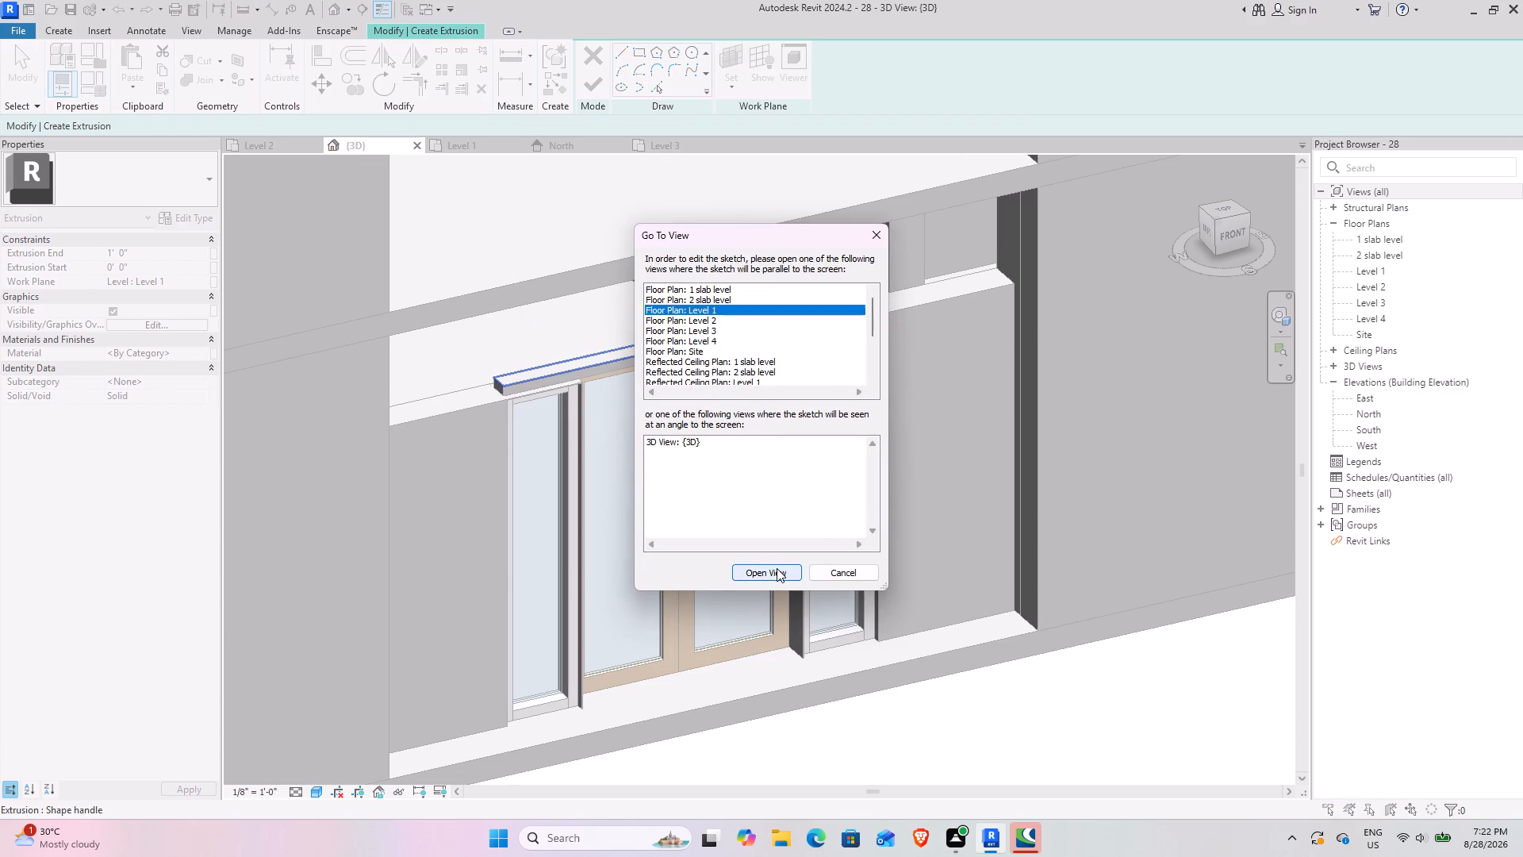
{"action": "left_click", "coordinate": [777, 568]}
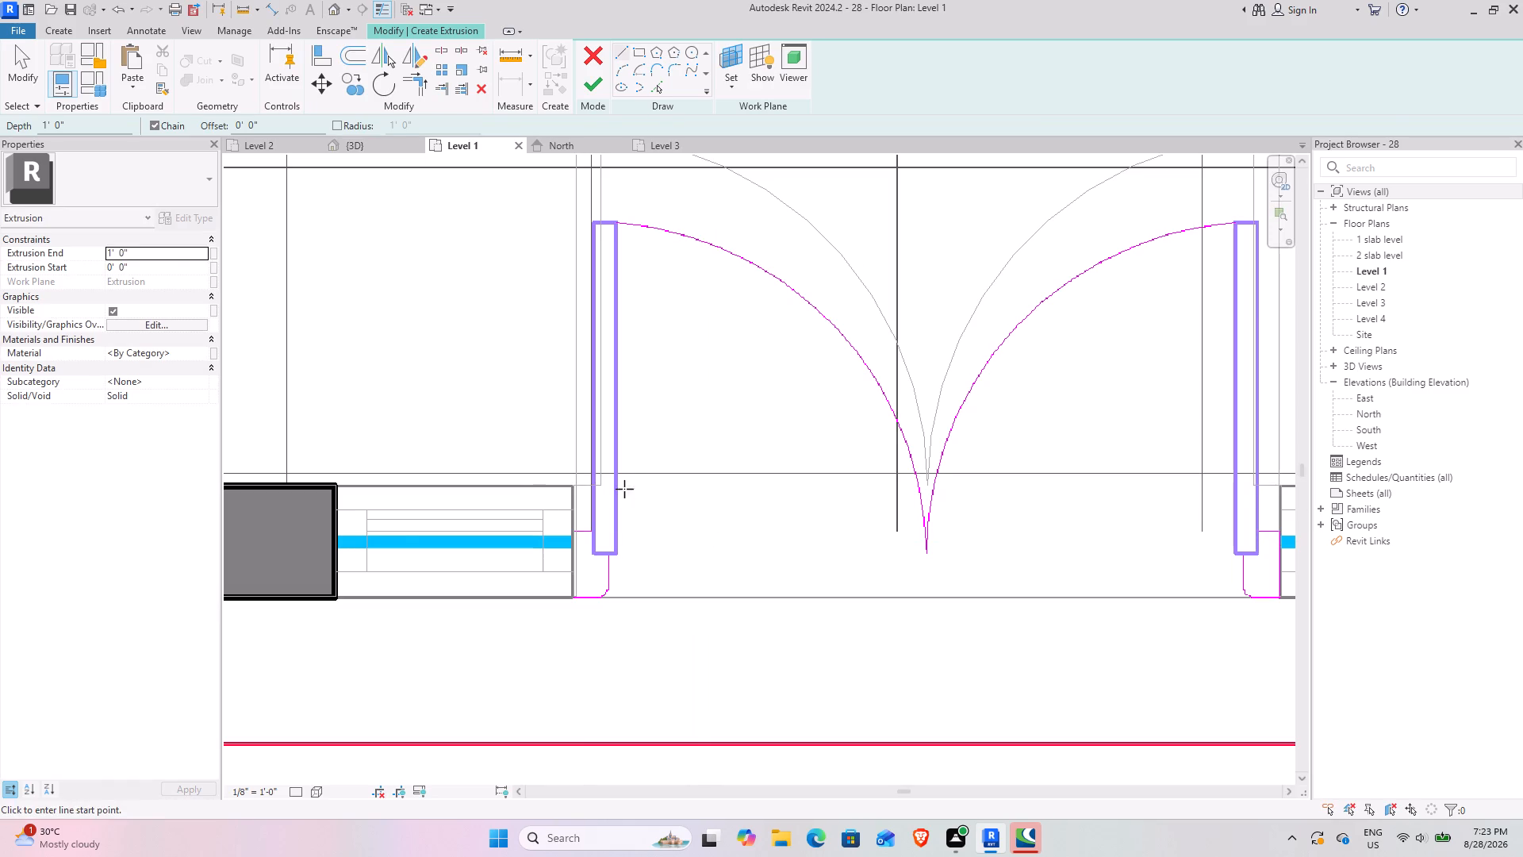
Sketch a thin rectangle along the glass line across the double door and both sidelights, and finish the extrusion with a 1' depth.
{"action": "left_click", "coordinate": [639, 48]}
{"action": "scroll", "coordinate": [332, 524], "scroll_direction": "up", "scroll_amount": 7}
{"action": "scroll", "coordinate": [381, 558], "scroll_direction": "down", "scroll_amount": 3}
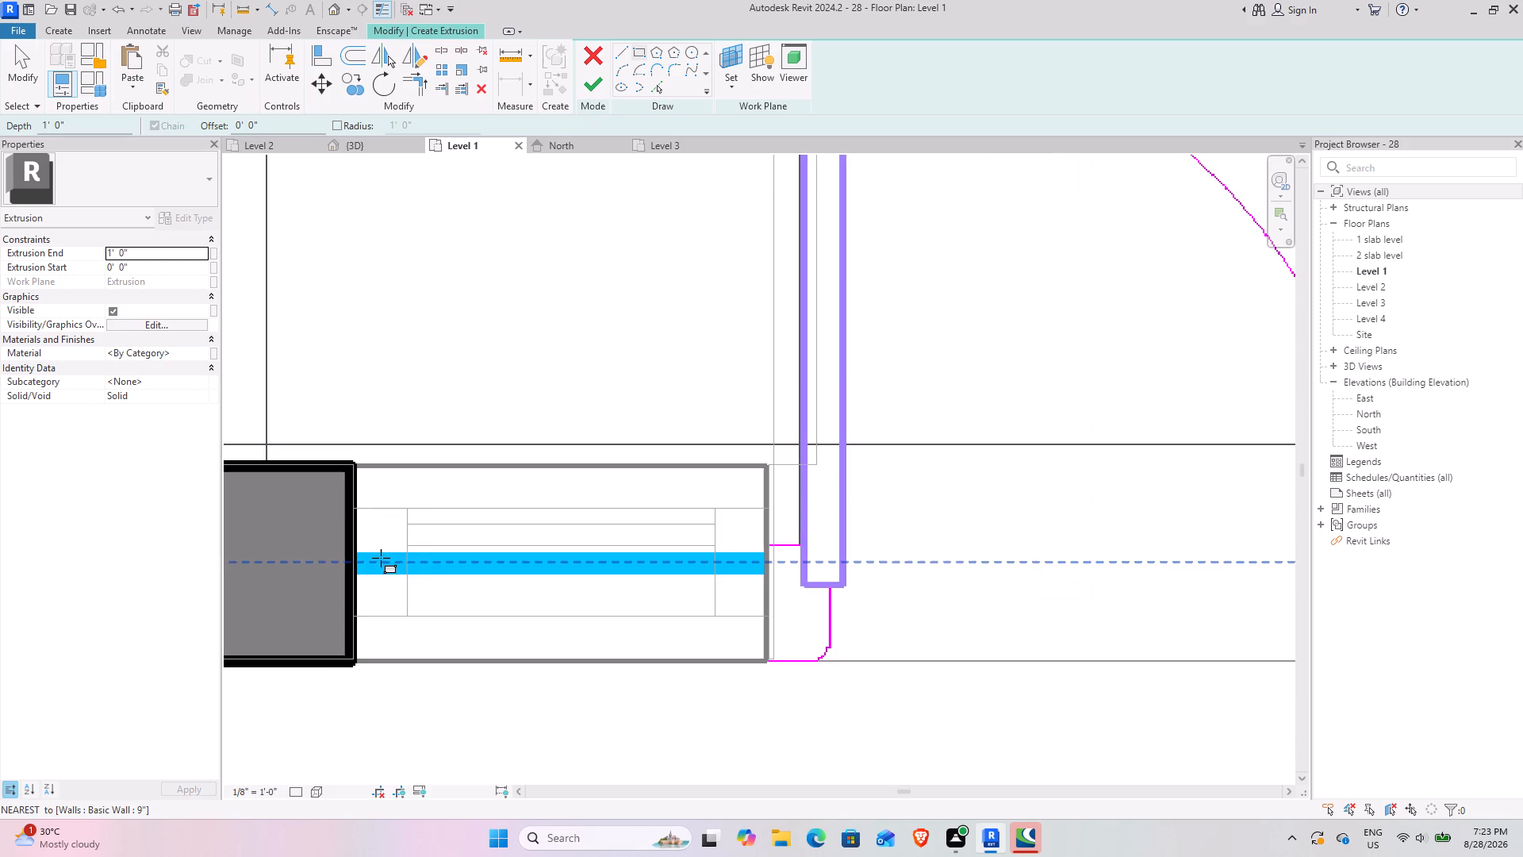
{"action": "scroll", "coordinate": [359, 549], "scroll_direction": "up", "scroll_amount": 8}
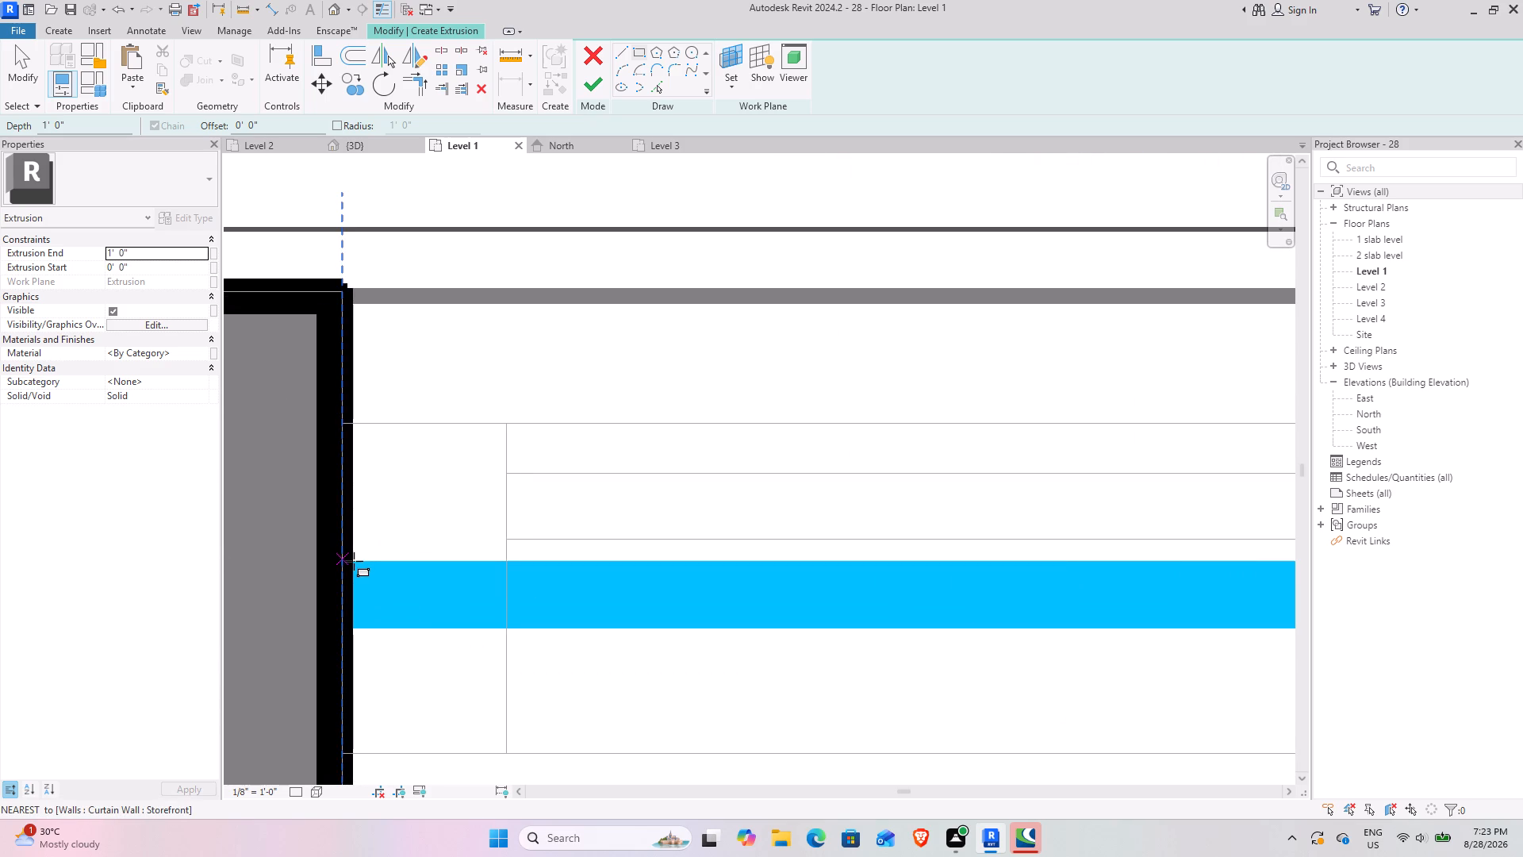
{"action": "left_click", "coordinate": [352, 560]}
{"action": "scroll", "coordinate": [654, 640], "scroll_direction": "down", "scroll_amount": 2}
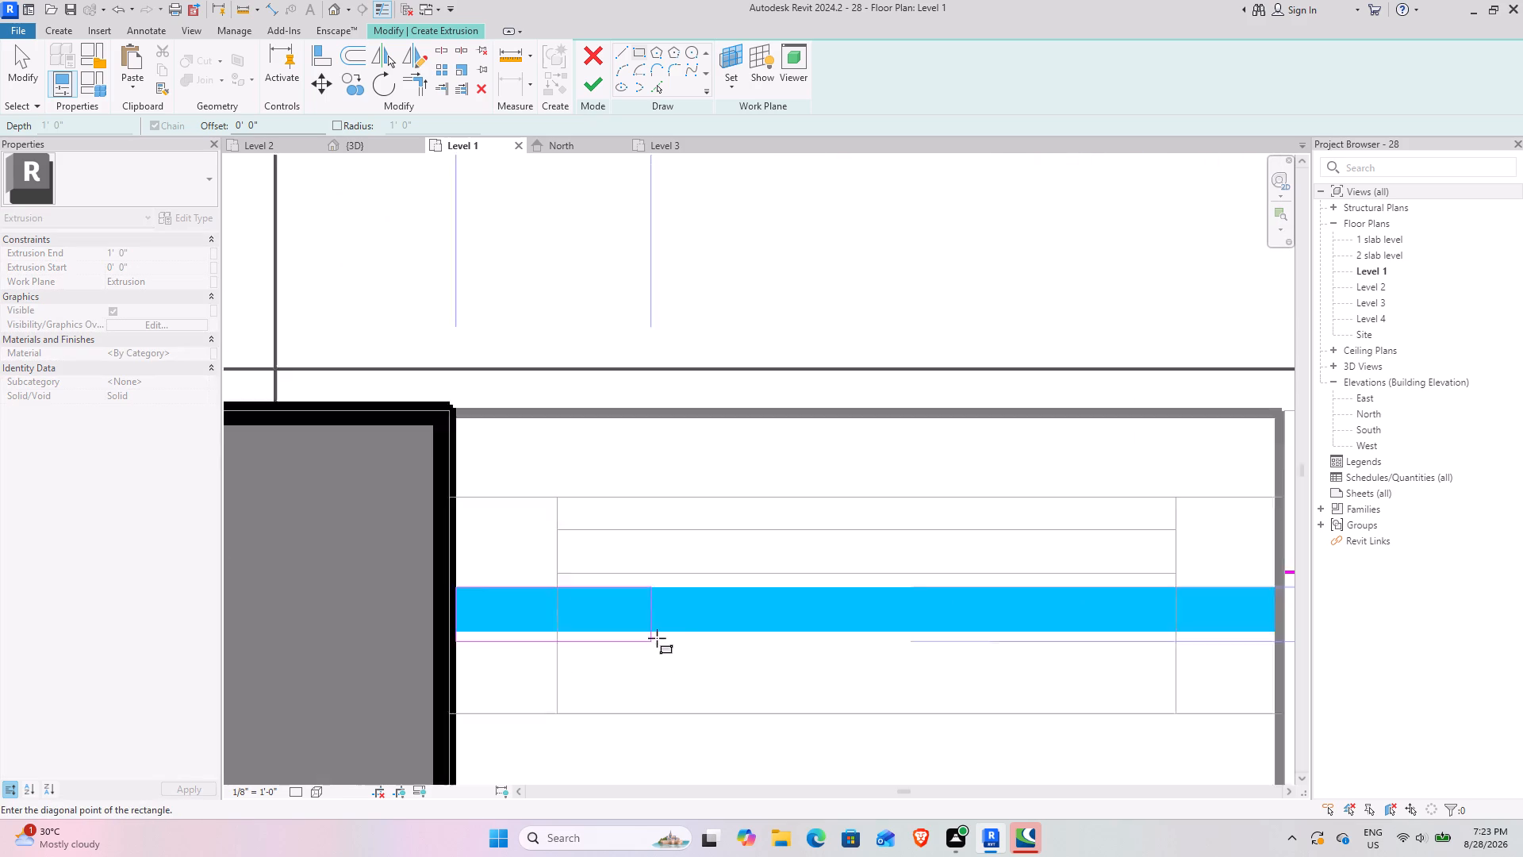
{"action": "scroll", "coordinate": [657, 638], "scroll_direction": "down", "scroll_amount": 6}
{"action": "middle_click_drag", "start_coordinate": [1029, 635], "coordinate": [331, 629]}
{"action": "middle_click_drag", "start_coordinate": [1089, 637], "coordinate": [405, 632]}
{"action": "middle_click_drag", "start_coordinate": [1061, 622], "coordinate": [662, 623]}
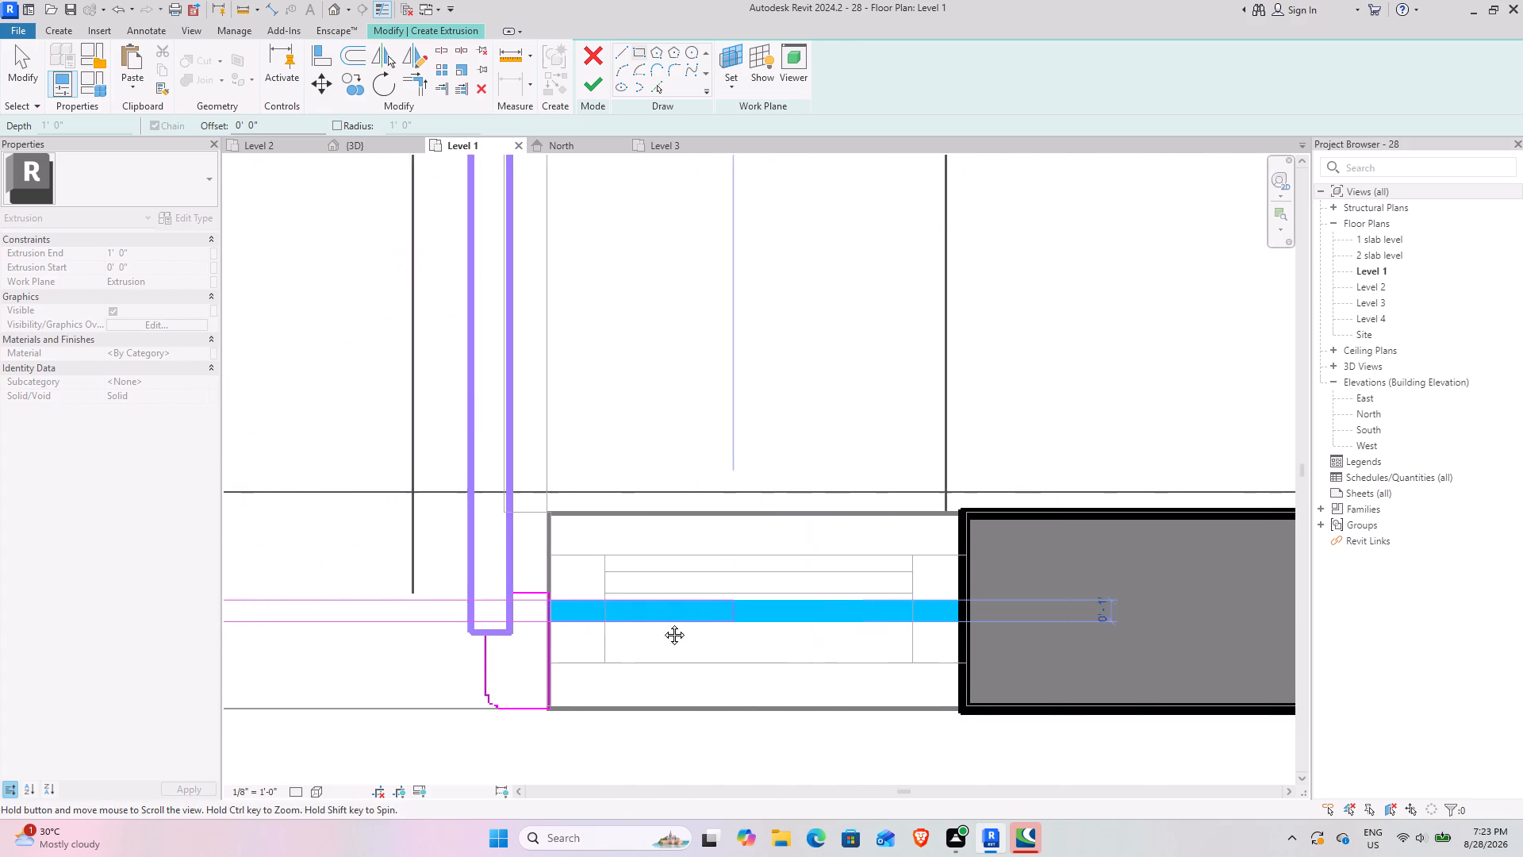
{"action": "middle_click_drag", "start_coordinate": [662, 623], "coordinate": [537, 628]}
{"action": "scroll", "coordinate": [712, 621], "scroll_direction": "up", "scroll_amount": 6}
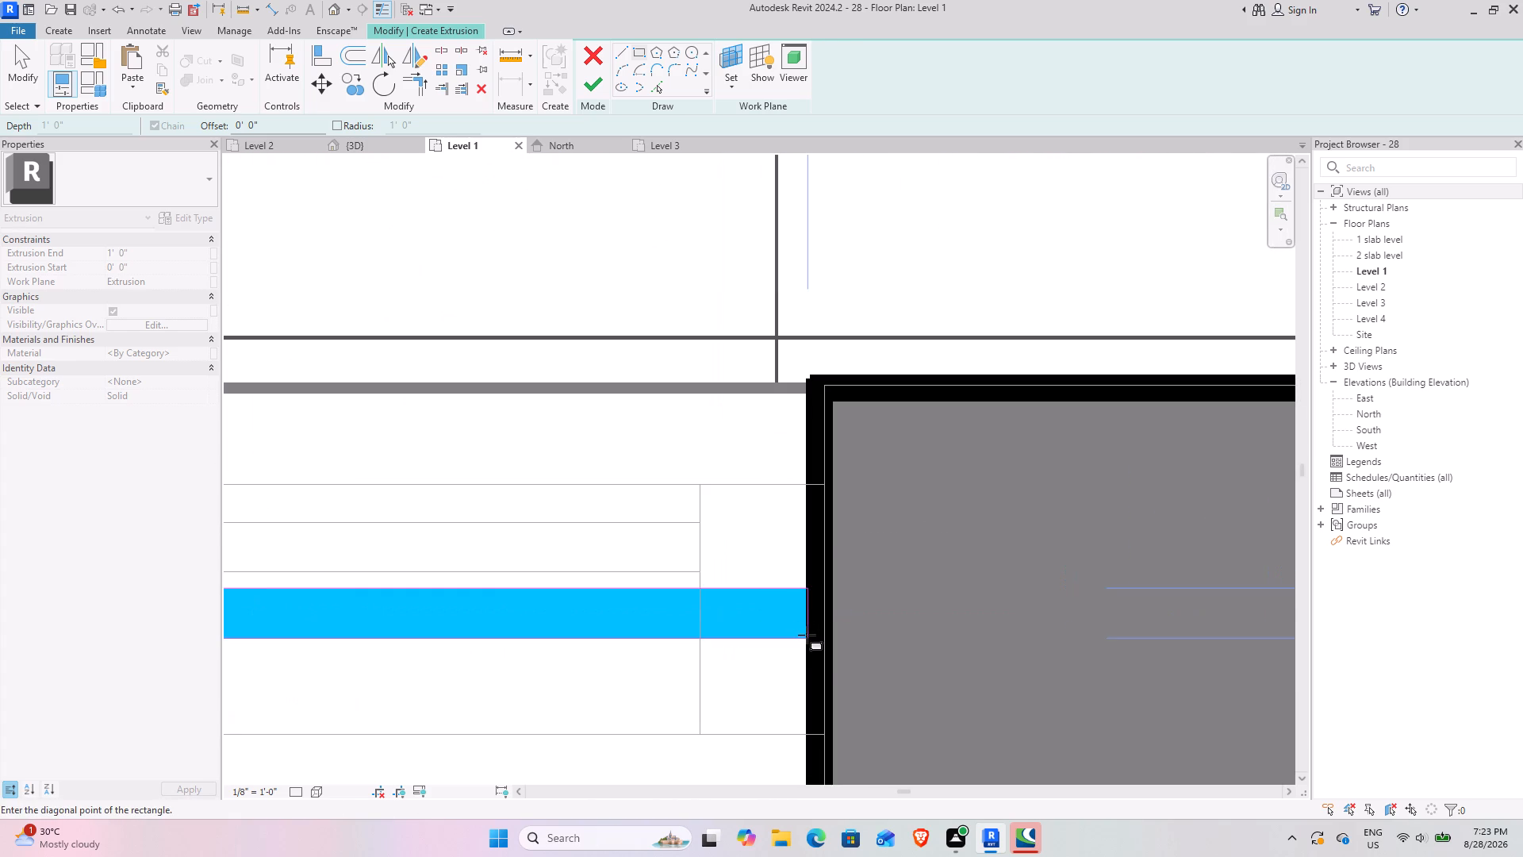
{"action": "left_click", "coordinate": [807, 635]}
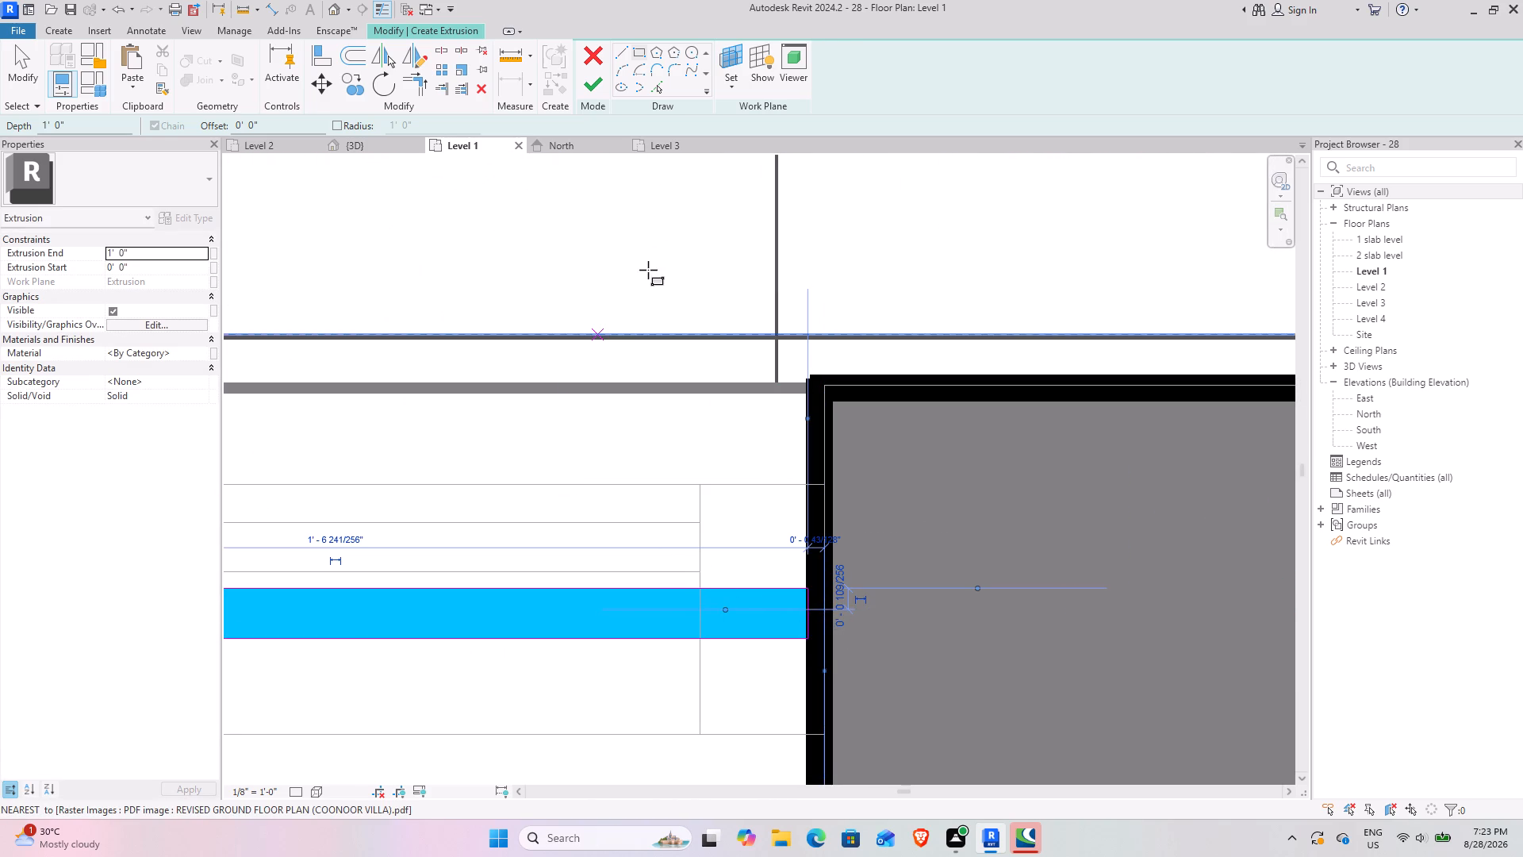
{"action": "left_click", "coordinate": [589, 86]}
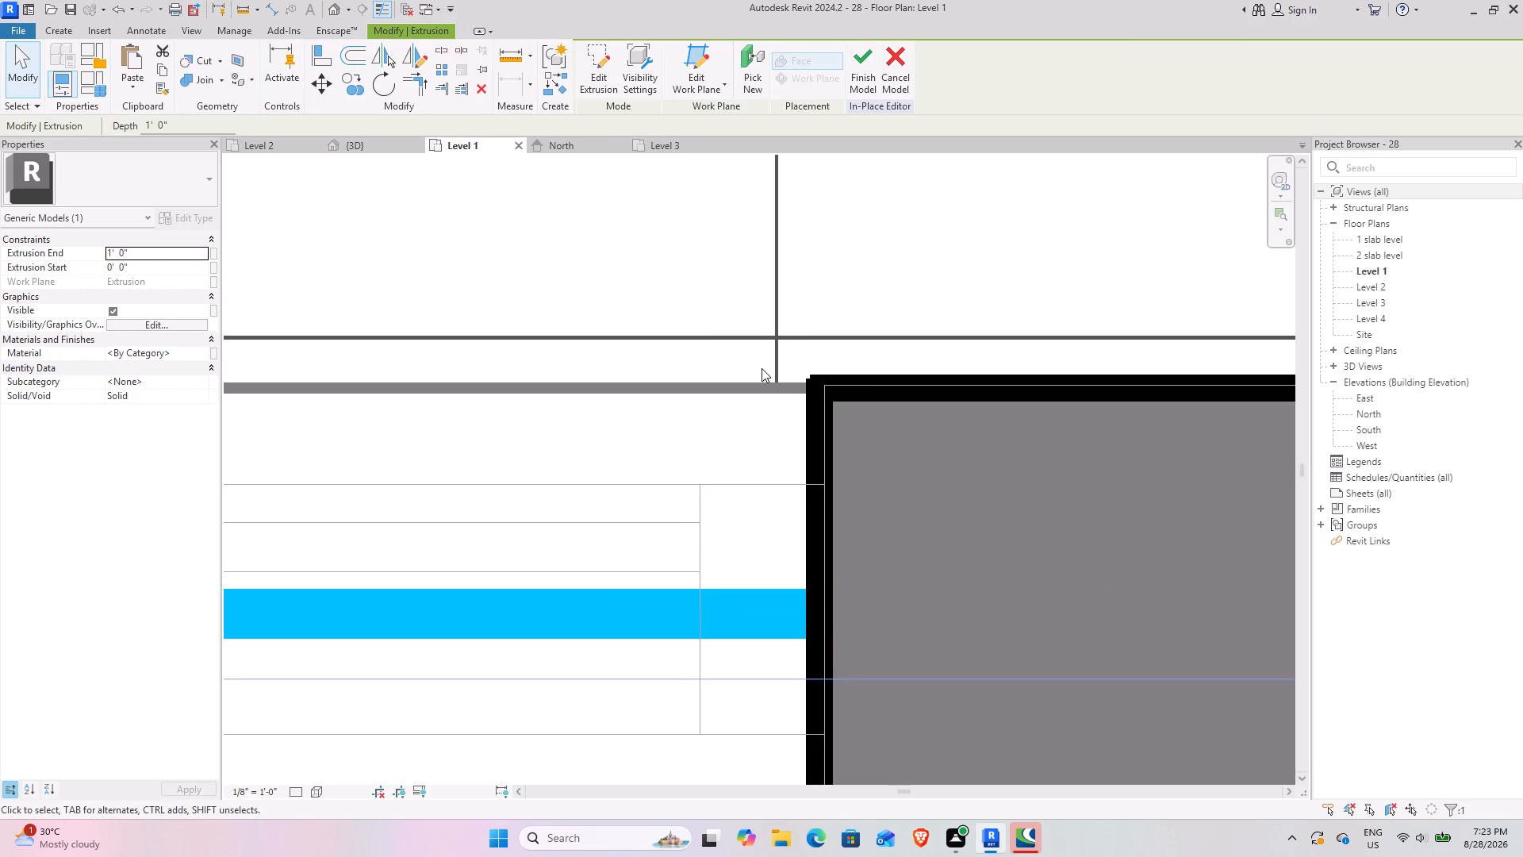
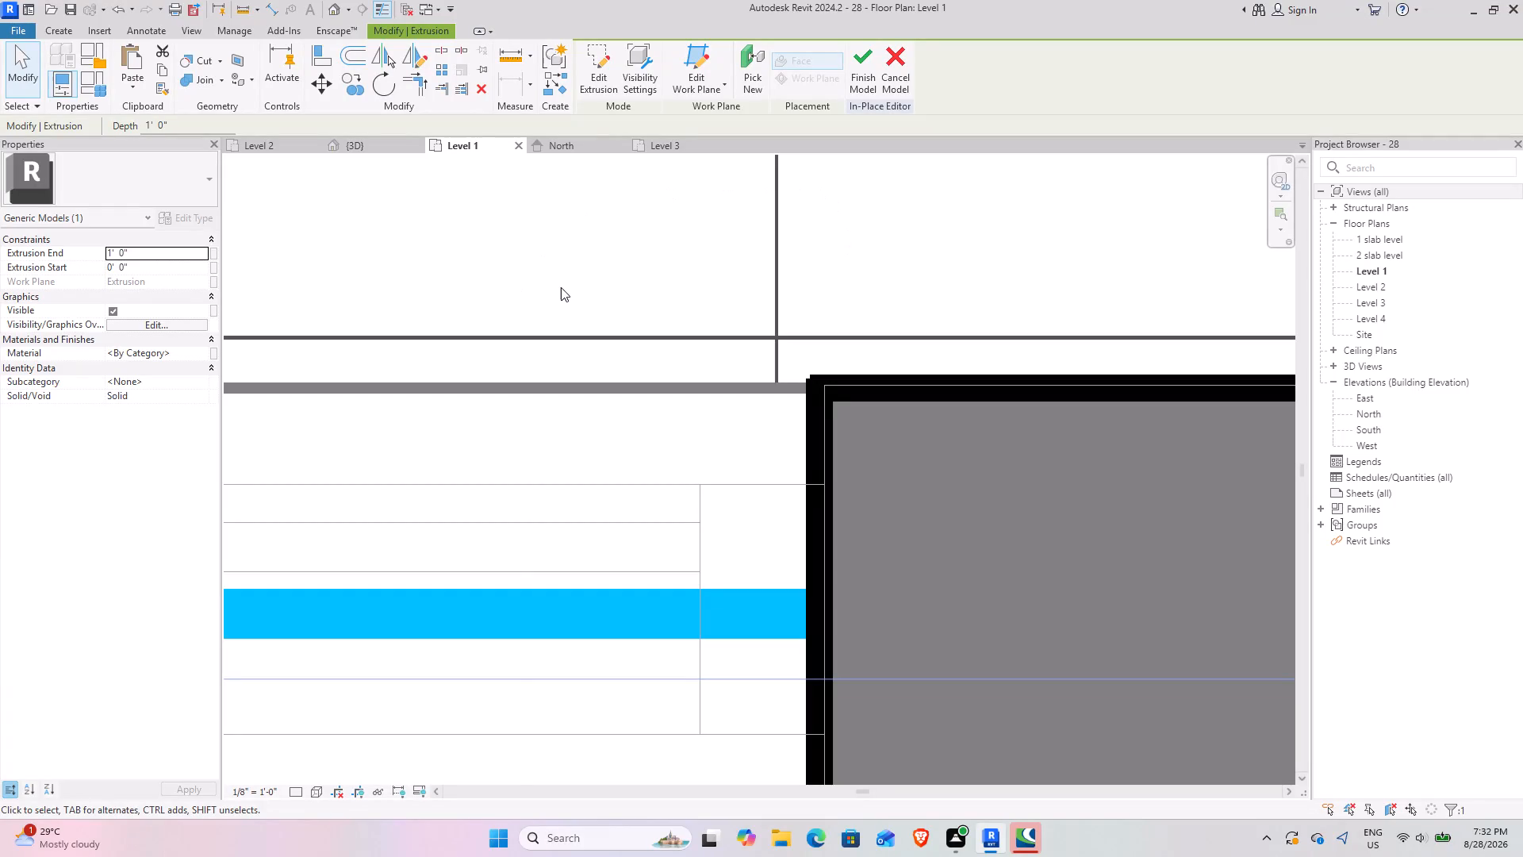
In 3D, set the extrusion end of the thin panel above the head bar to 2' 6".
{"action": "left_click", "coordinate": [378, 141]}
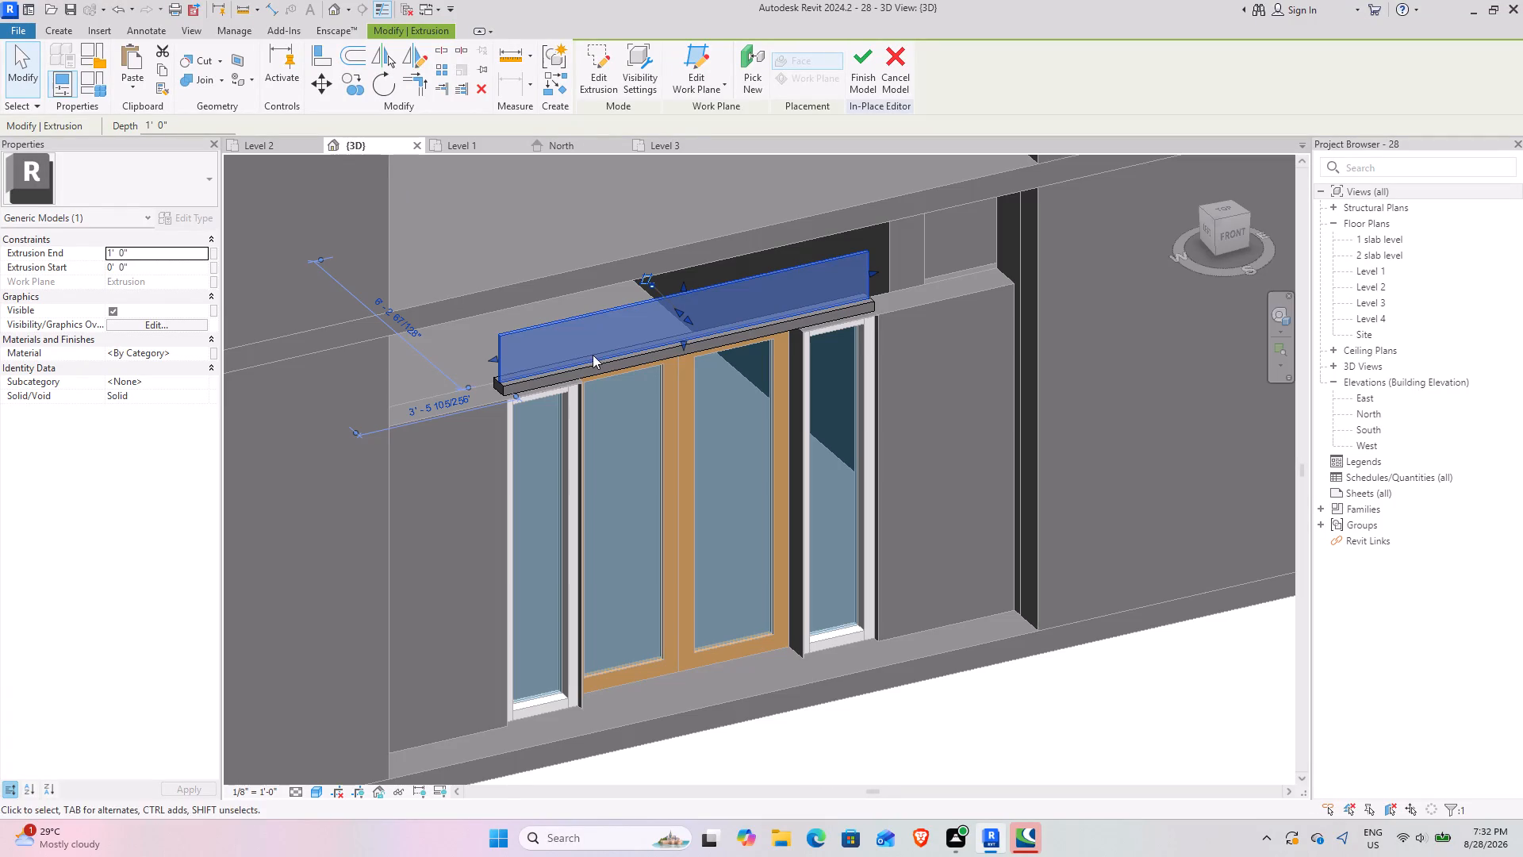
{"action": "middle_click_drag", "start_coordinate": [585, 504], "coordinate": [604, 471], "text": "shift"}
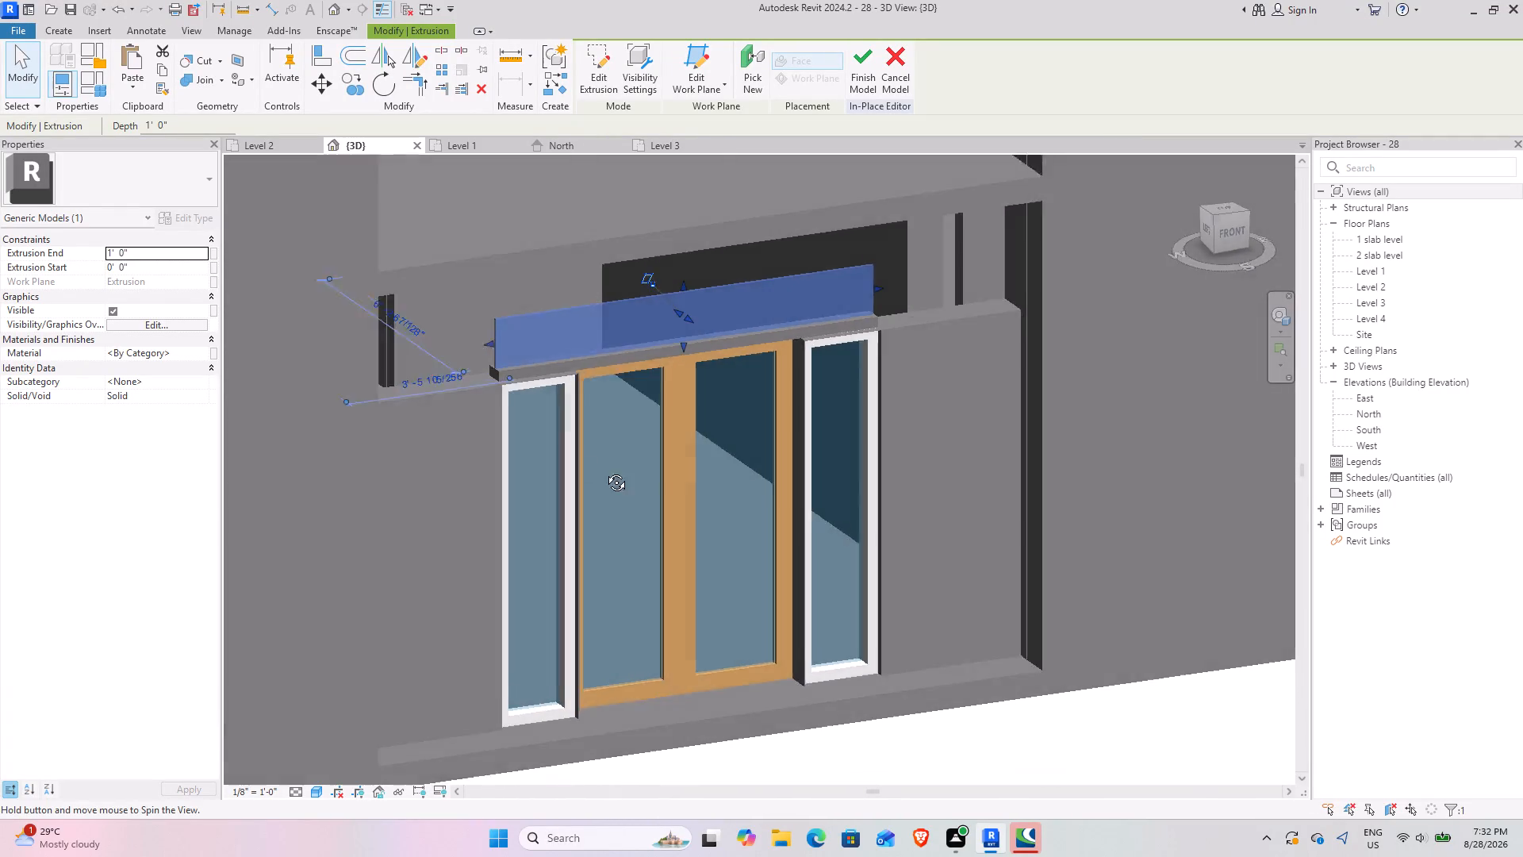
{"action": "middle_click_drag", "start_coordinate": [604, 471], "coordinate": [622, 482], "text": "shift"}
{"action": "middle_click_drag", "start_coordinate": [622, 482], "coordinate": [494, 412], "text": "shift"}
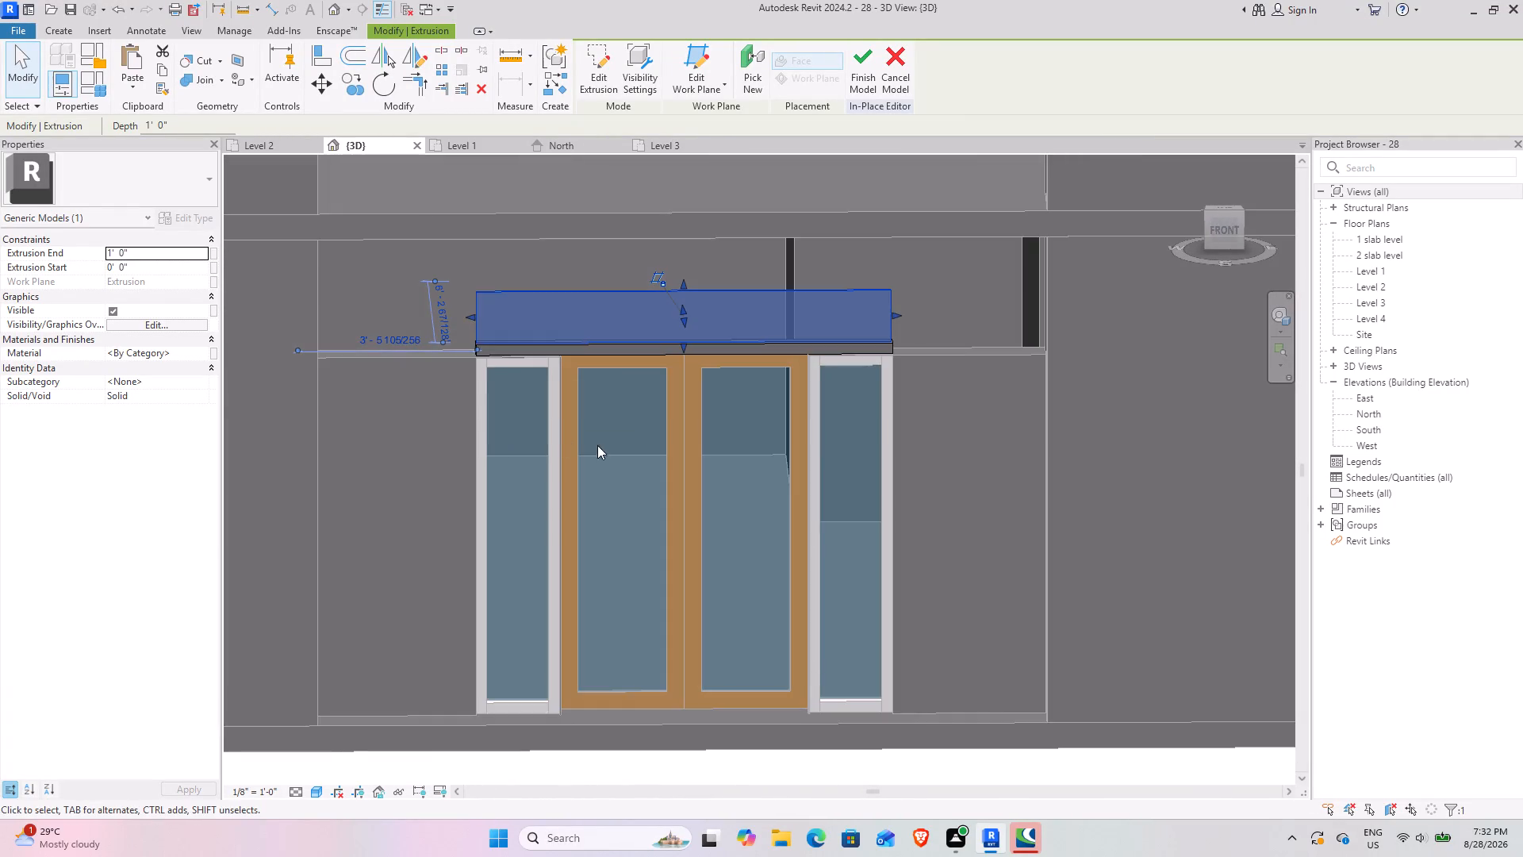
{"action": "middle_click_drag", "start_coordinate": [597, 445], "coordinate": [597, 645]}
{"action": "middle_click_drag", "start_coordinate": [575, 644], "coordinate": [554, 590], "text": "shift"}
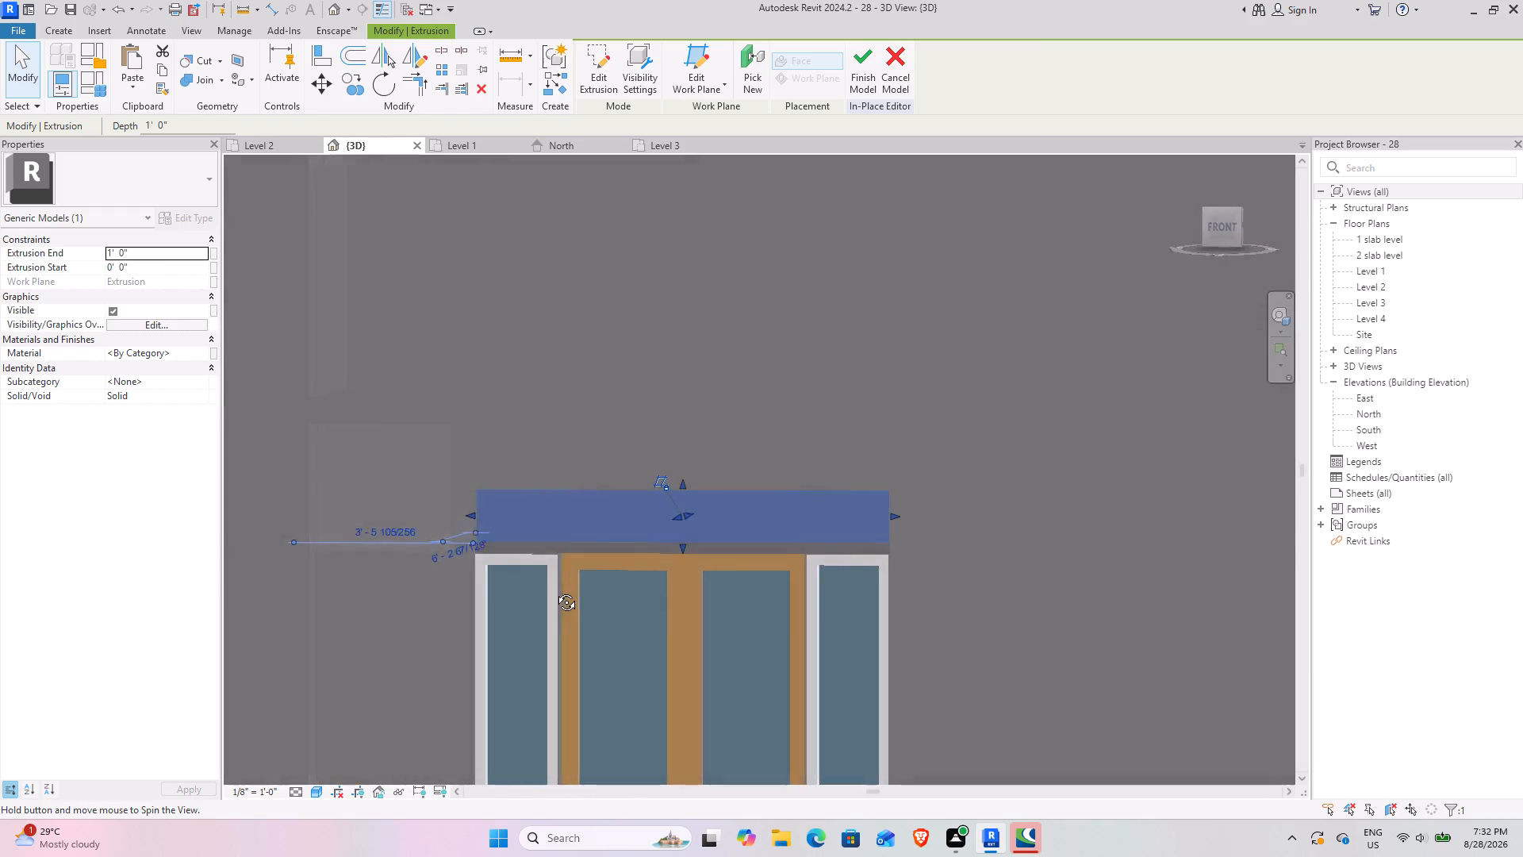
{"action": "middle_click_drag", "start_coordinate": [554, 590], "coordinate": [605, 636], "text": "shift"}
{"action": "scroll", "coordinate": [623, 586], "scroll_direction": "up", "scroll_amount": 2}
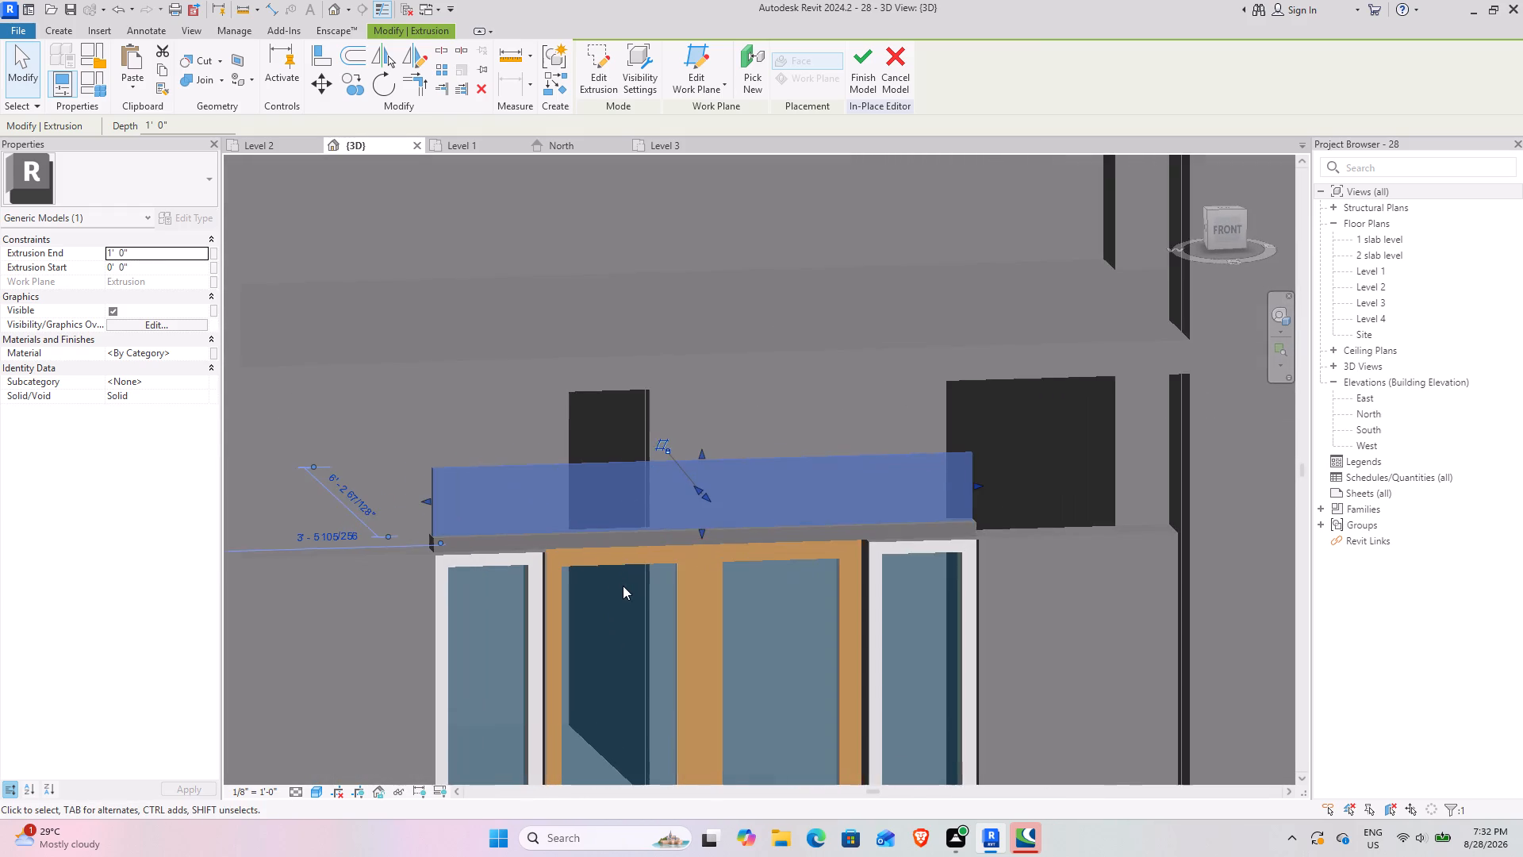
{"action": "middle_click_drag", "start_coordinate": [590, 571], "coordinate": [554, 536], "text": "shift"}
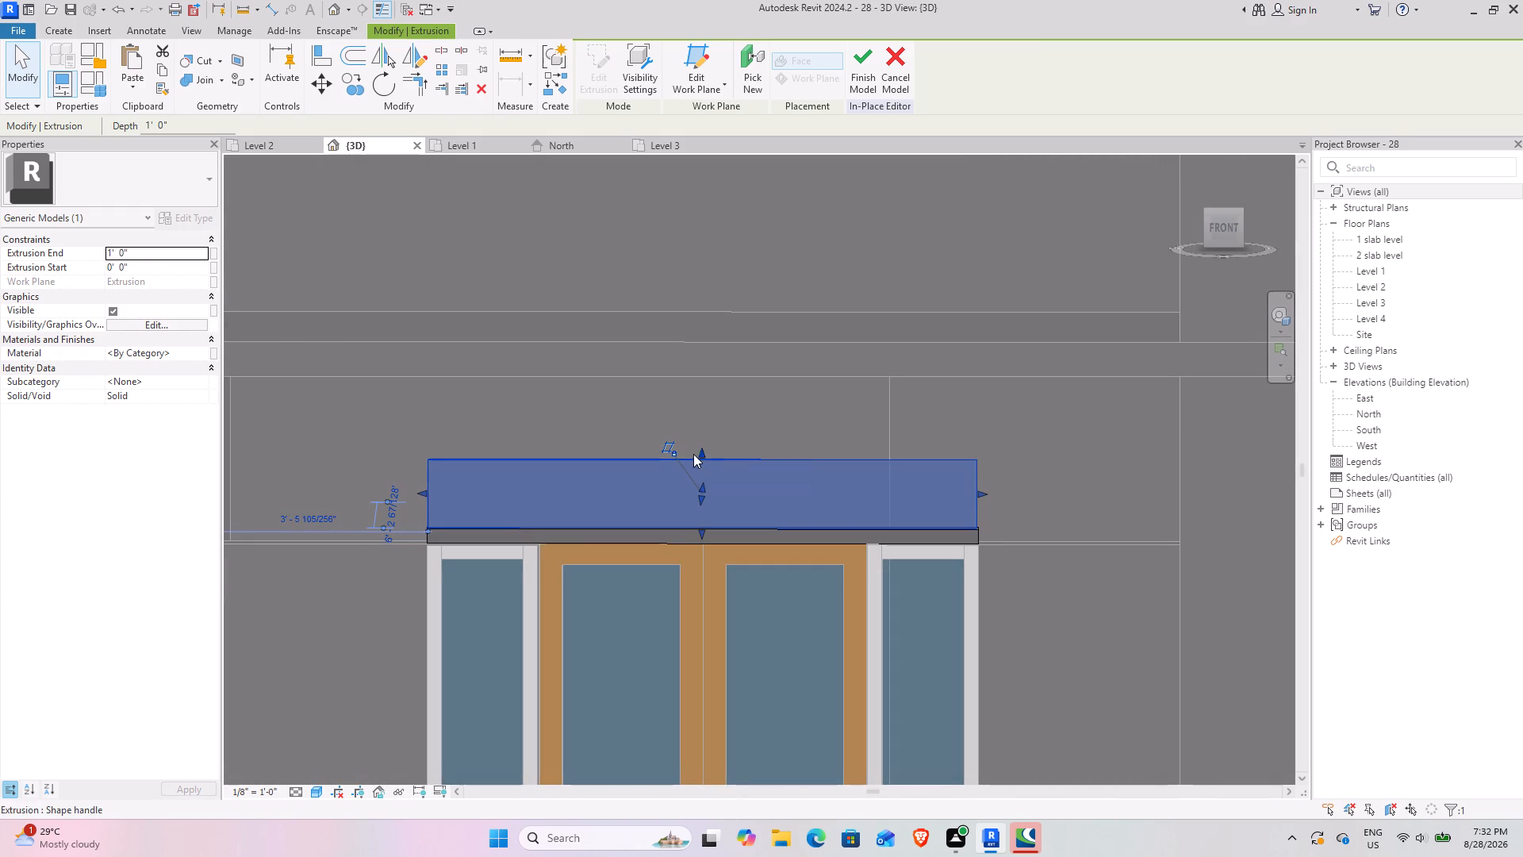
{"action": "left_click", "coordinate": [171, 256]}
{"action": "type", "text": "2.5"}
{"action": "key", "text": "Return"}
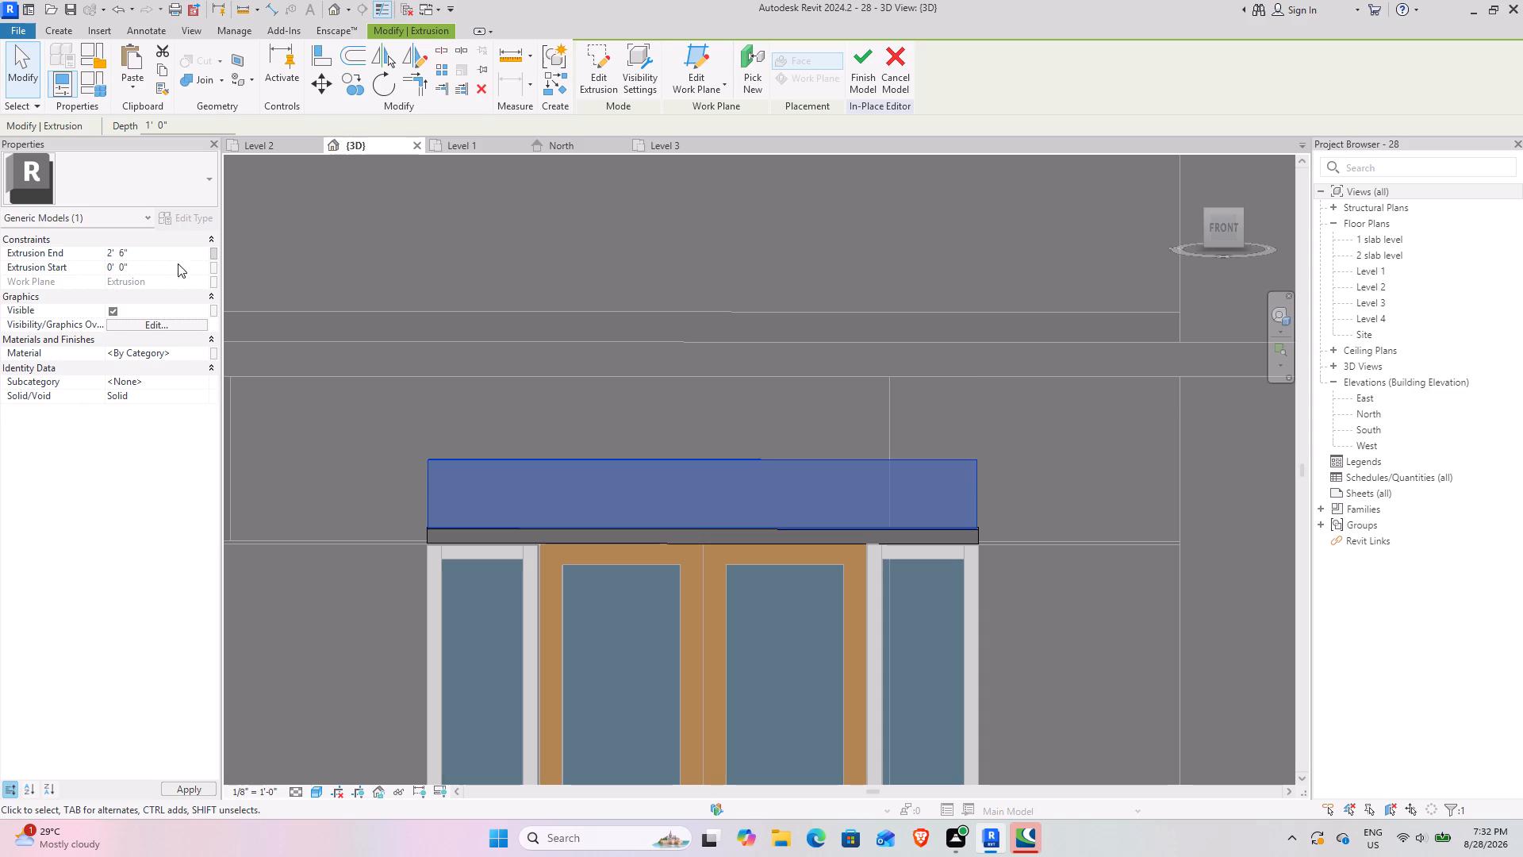
In the front 3D view, lower the panel's top edge to just below the slab, giving an extrusion end of about 2' 1".
{"action": "middle_click_drag", "start_coordinate": [355, 553], "coordinate": [315, 502], "text": "shift"}
{"action": "left_click", "coordinate": [1210, 226]}
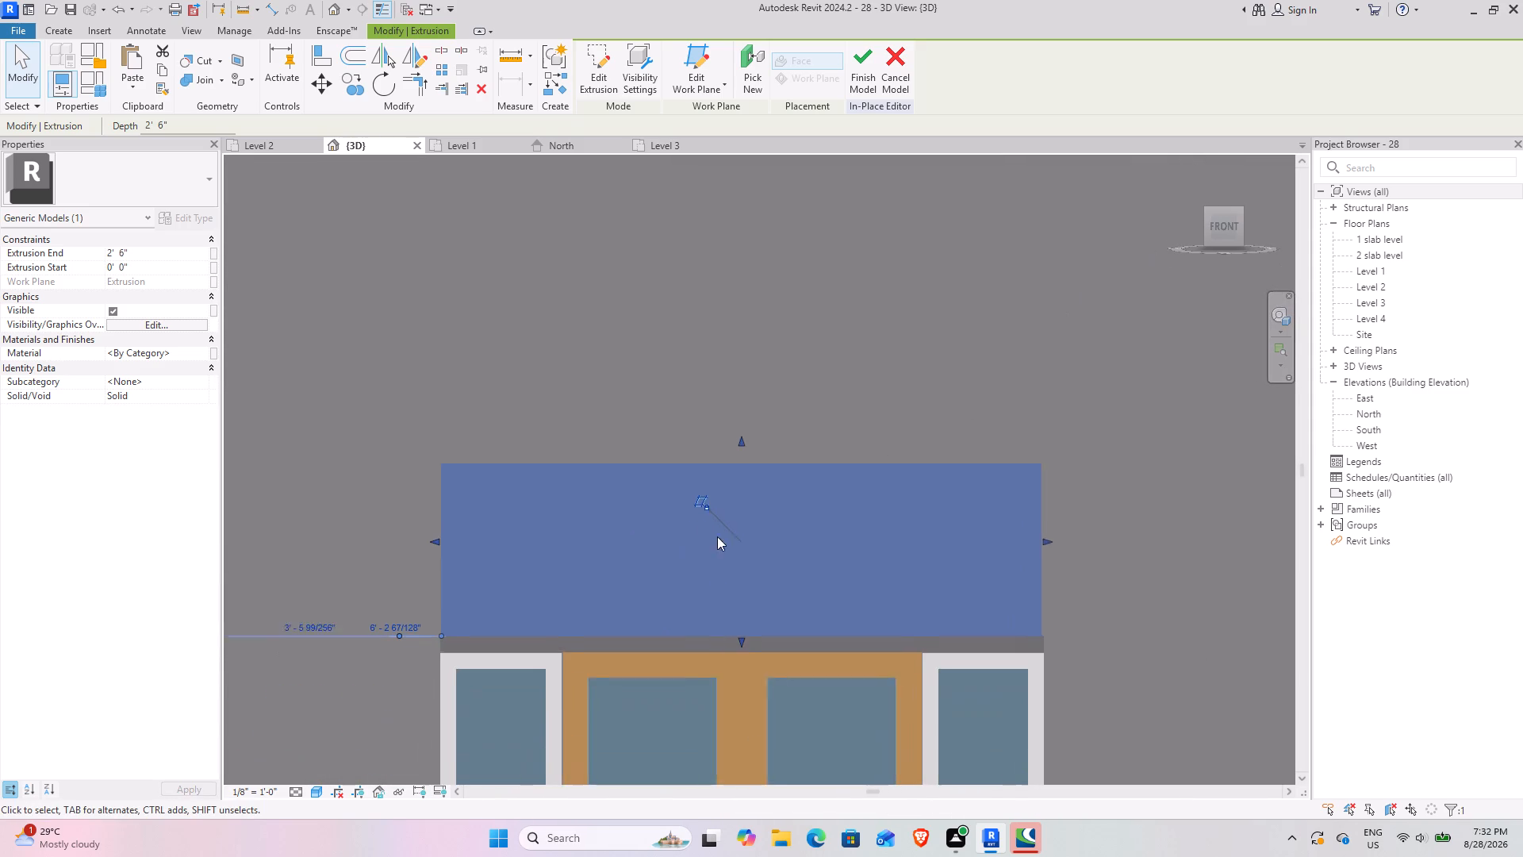
{"action": "left_click_drag", "start_coordinate": [760, 366], "coordinate": [761, 382]}
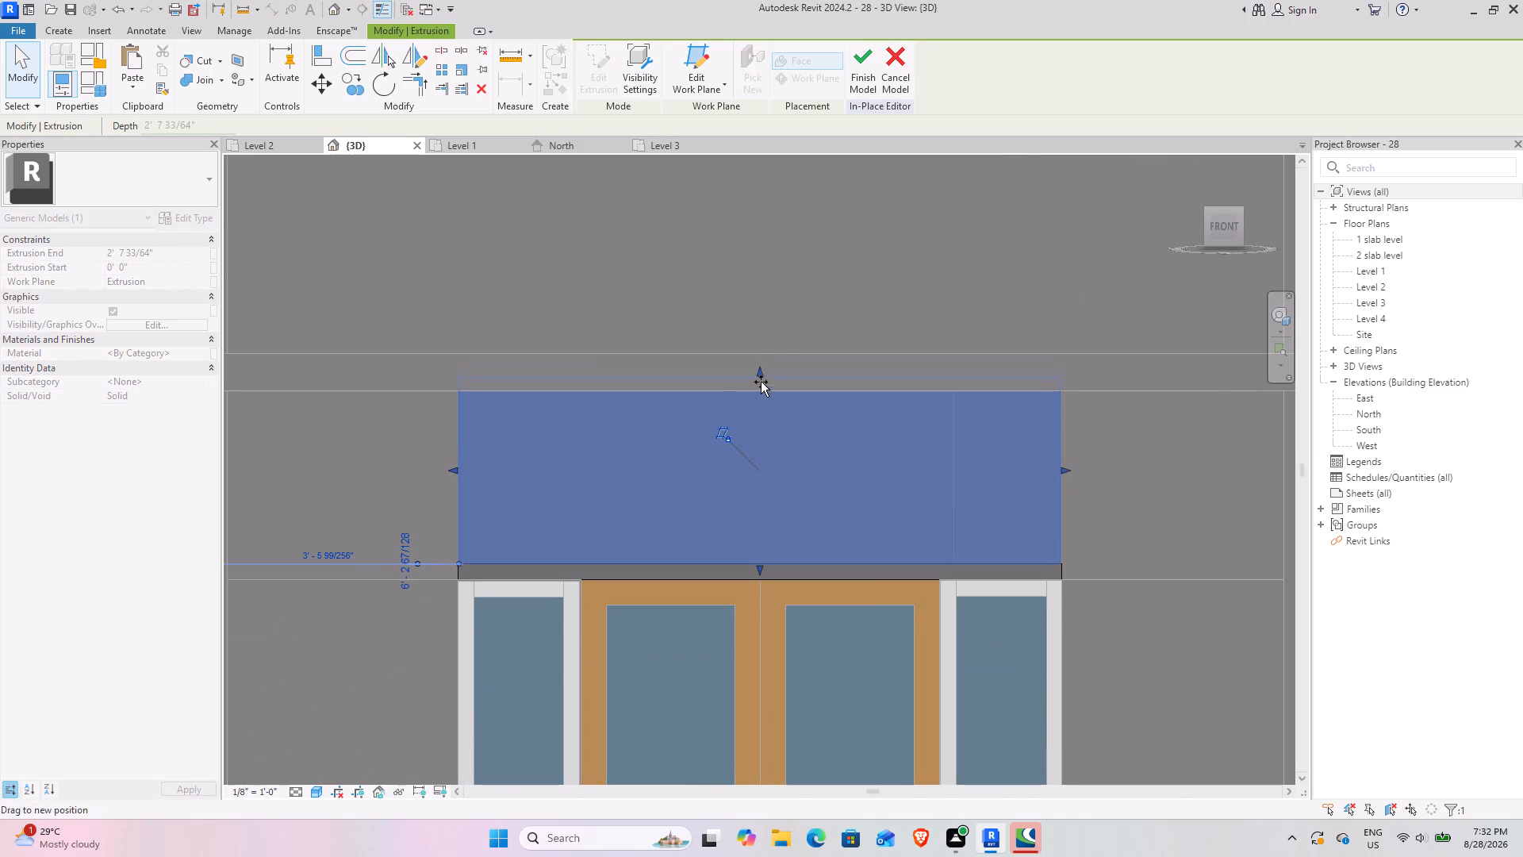
{"action": "left_click_drag", "start_coordinate": [761, 382], "coordinate": [763, 405]}
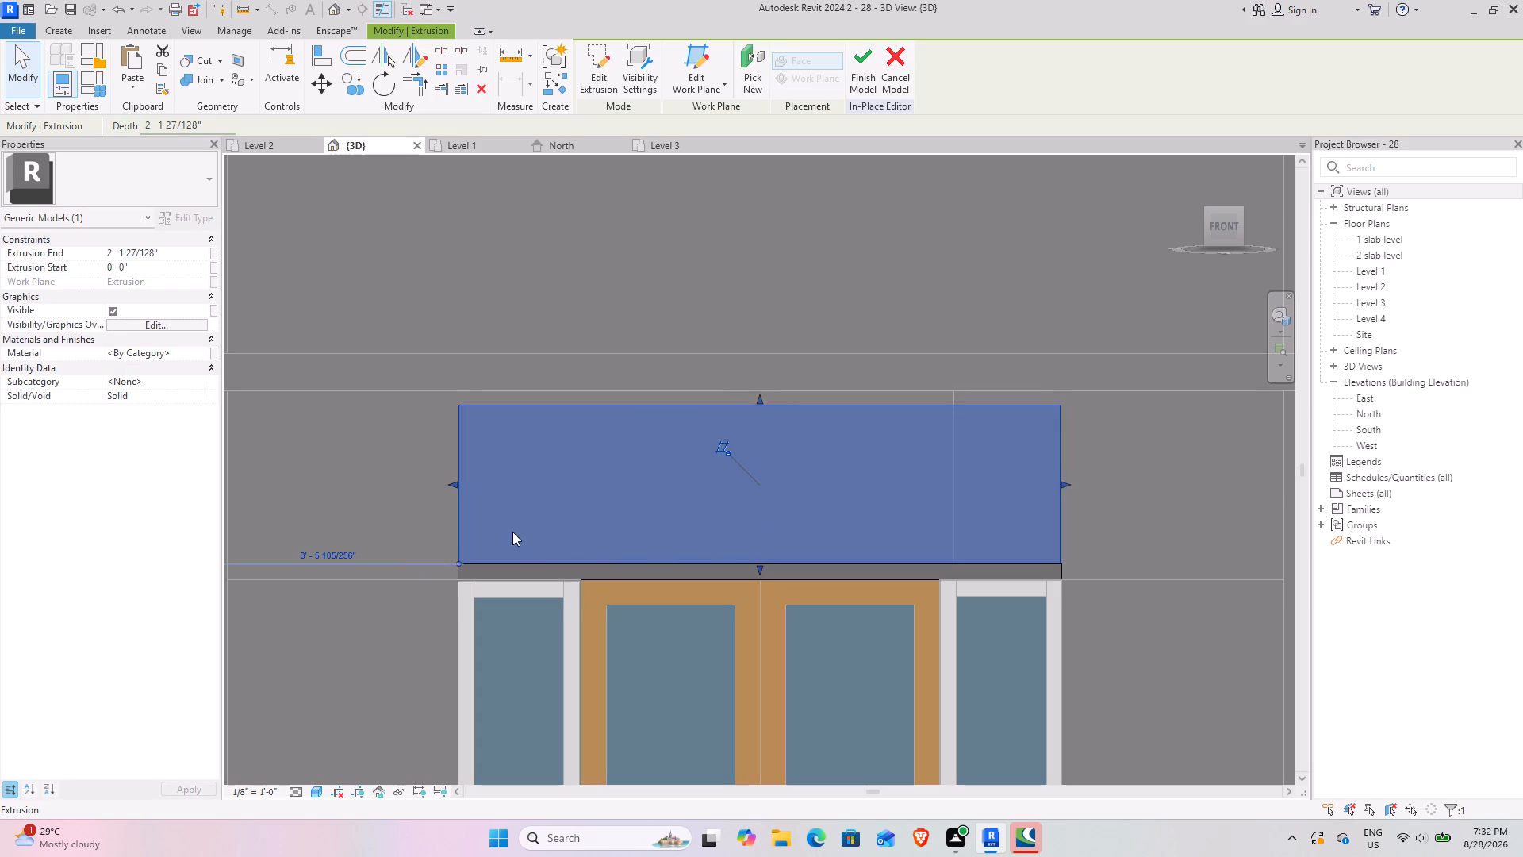
{"action": "scroll", "coordinate": [623, 588], "scroll_direction": "down", "scroll_amount": 1}
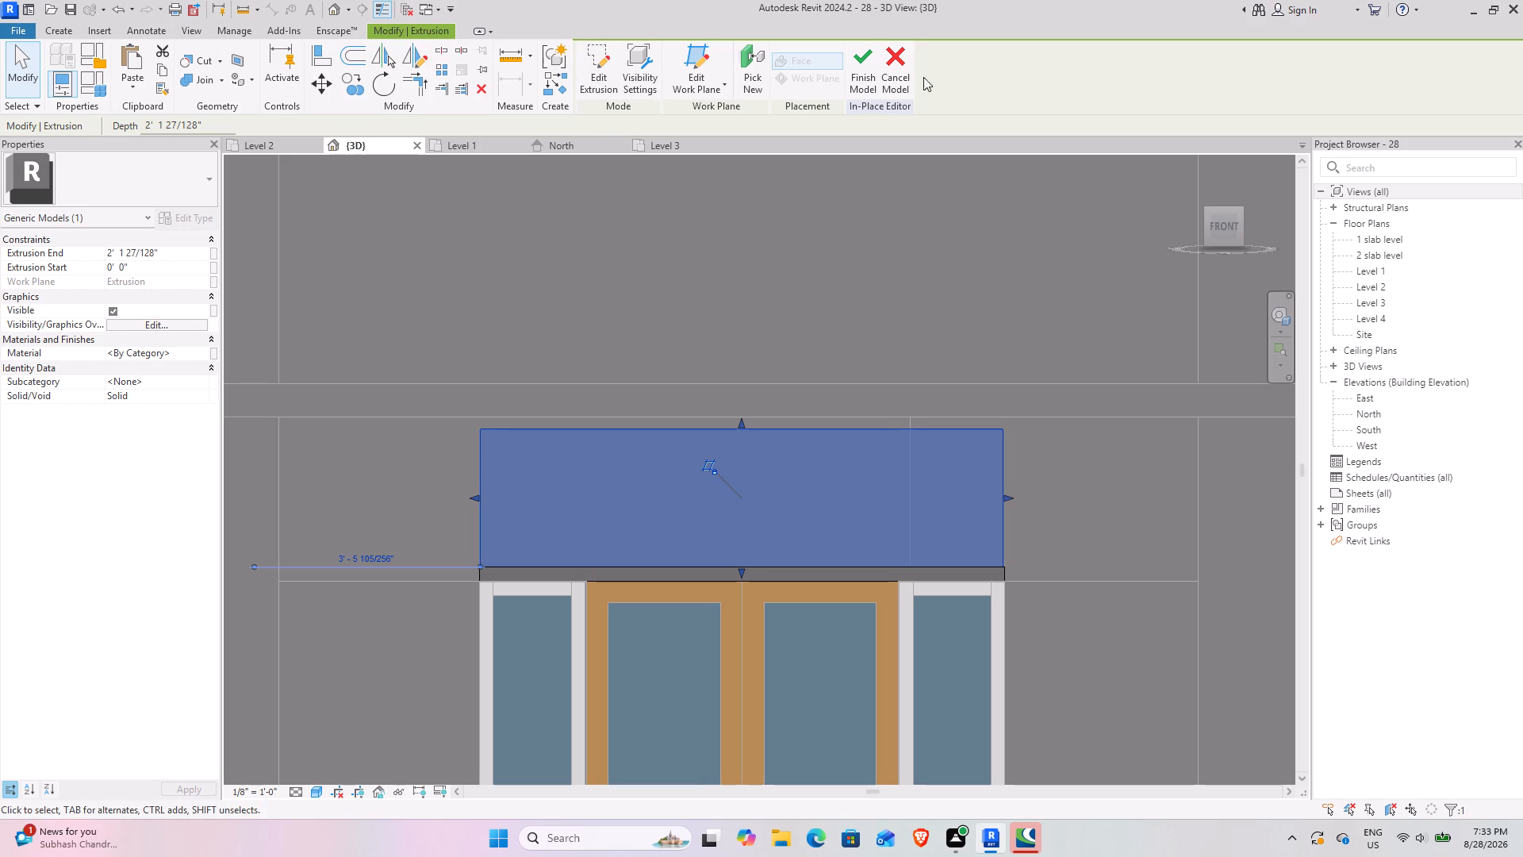
Start a void extrusion in the in-place model with its work plane on the thin panel's front face.
{"action": "left_click", "coordinate": [59, 32]}
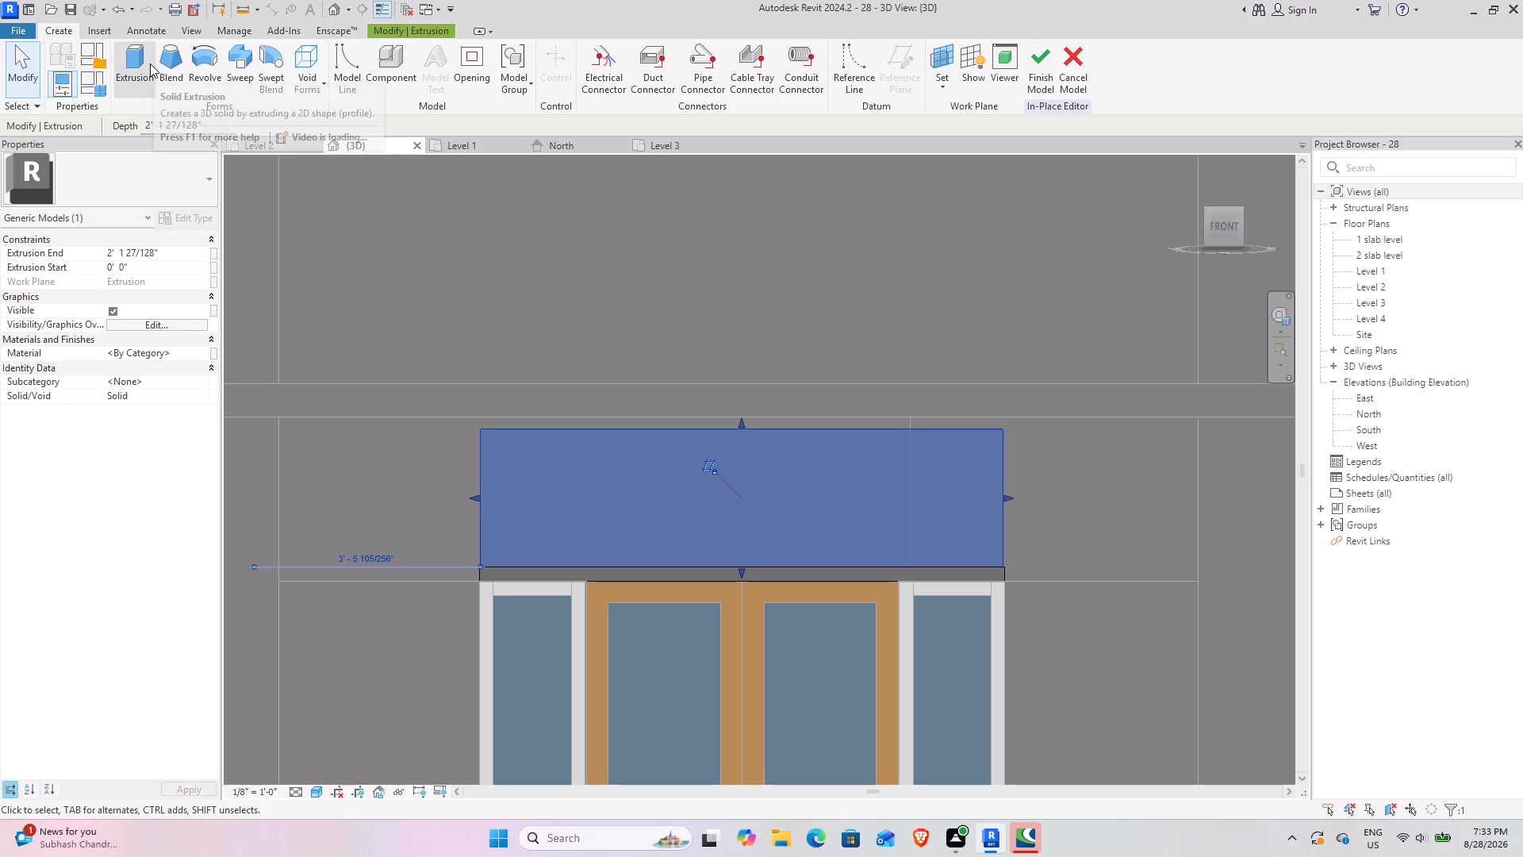
{"action": "left_click", "coordinate": [305, 88]}
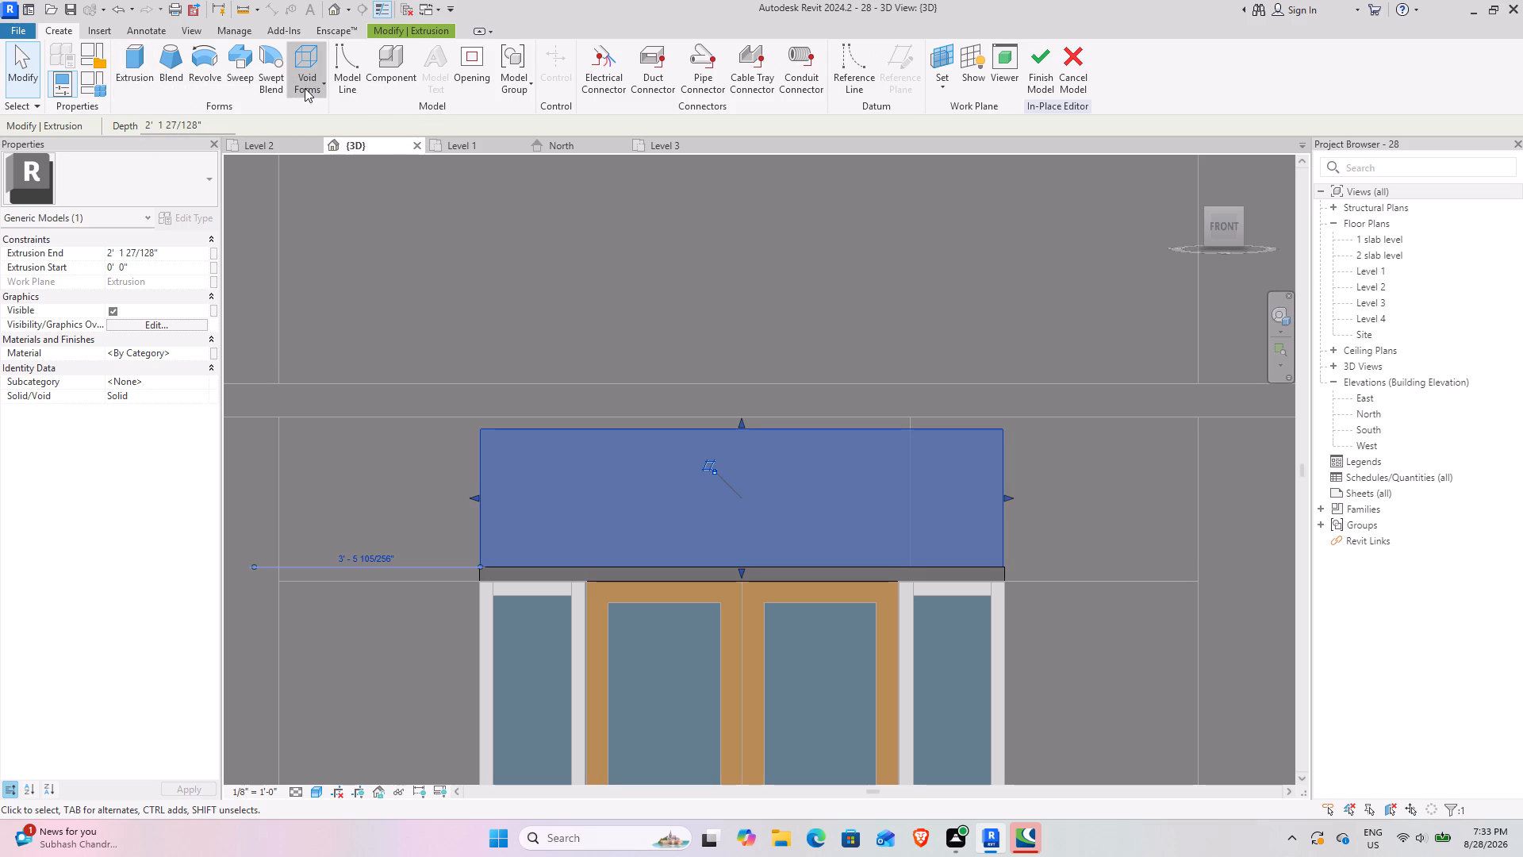
{"action": "left_click", "coordinate": [351, 120]}
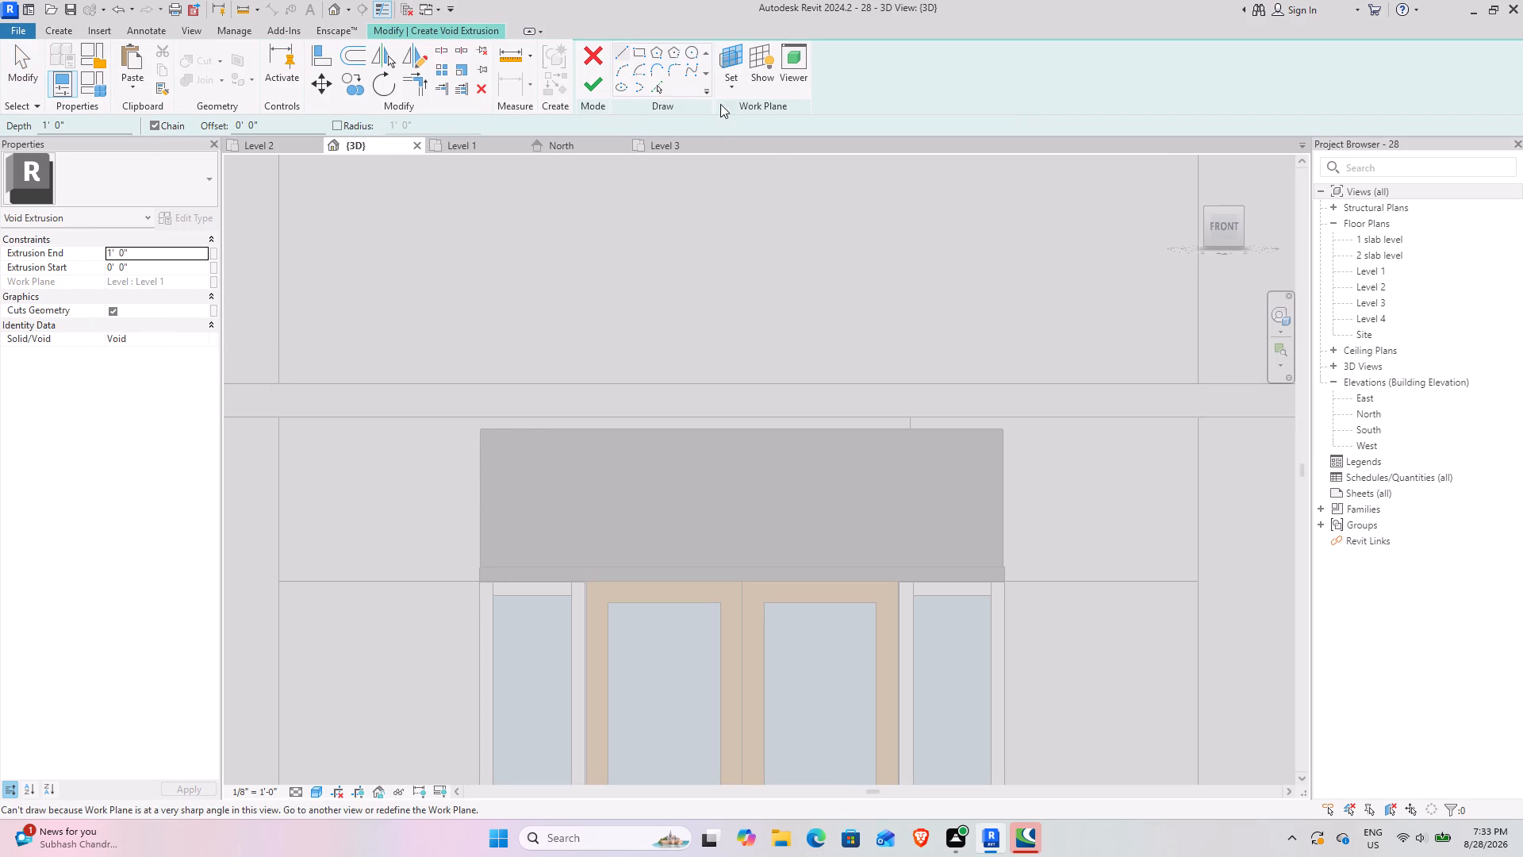
{"action": "left_click", "coordinate": [727, 83]}
{"action": "left_click", "coordinate": [751, 143]}
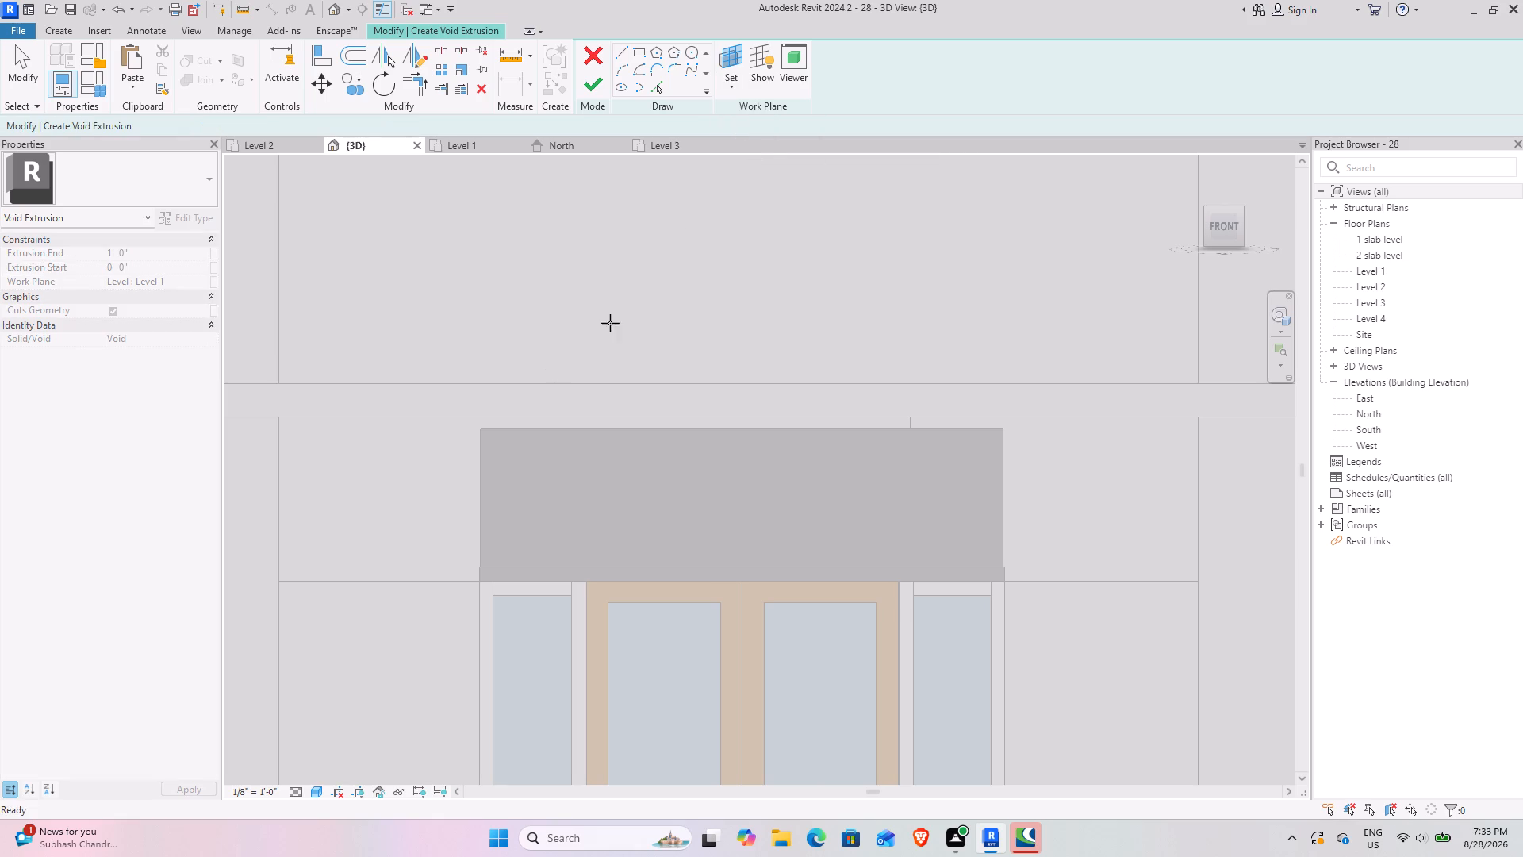
{"action": "middle_click_drag", "start_coordinate": [543, 391], "coordinate": [611, 444]}
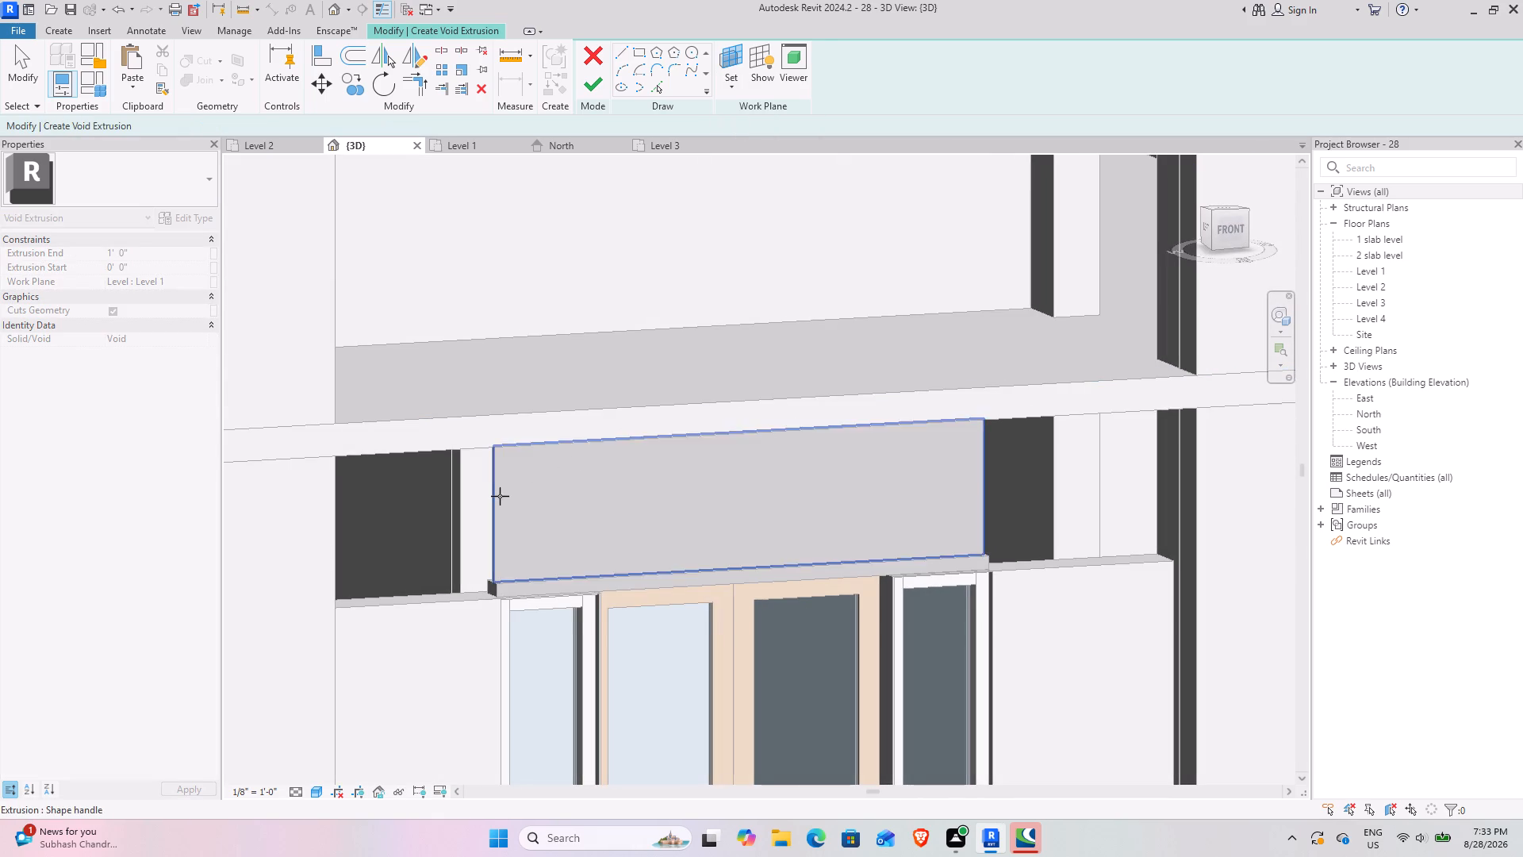
{"action": "left_click", "coordinate": [501, 497]}
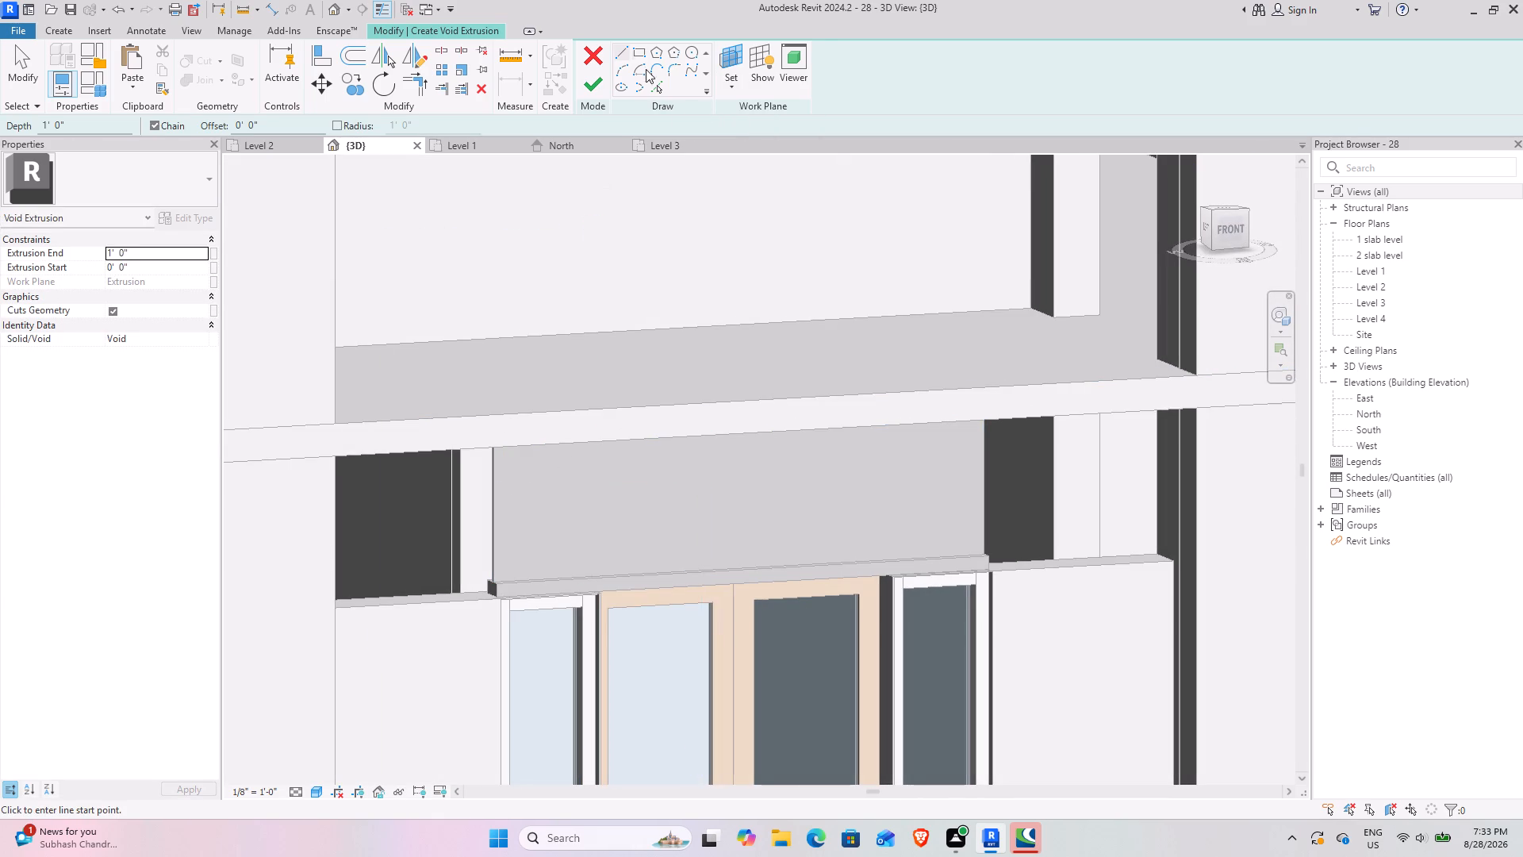
Sketch an arc across the panel between its two lower corners, peaking at the top edge's midpoint with a radius of about 4' 10".
{"action": "left_click", "coordinate": [1225, 231]}
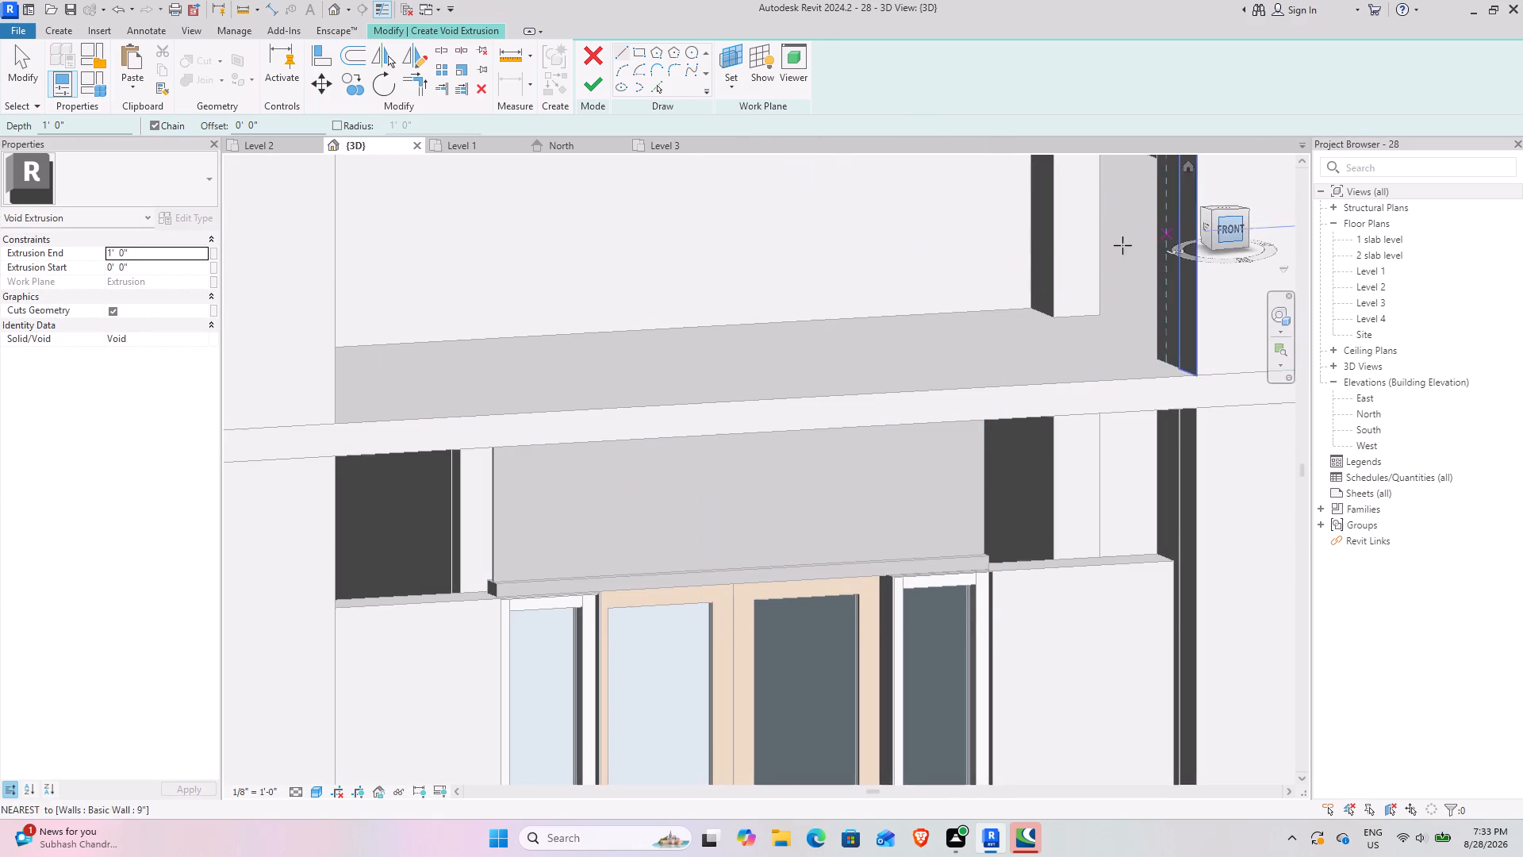
{"action": "scroll", "coordinate": [652, 484], "scroll_direction": "up", "scroll_amount": 11}
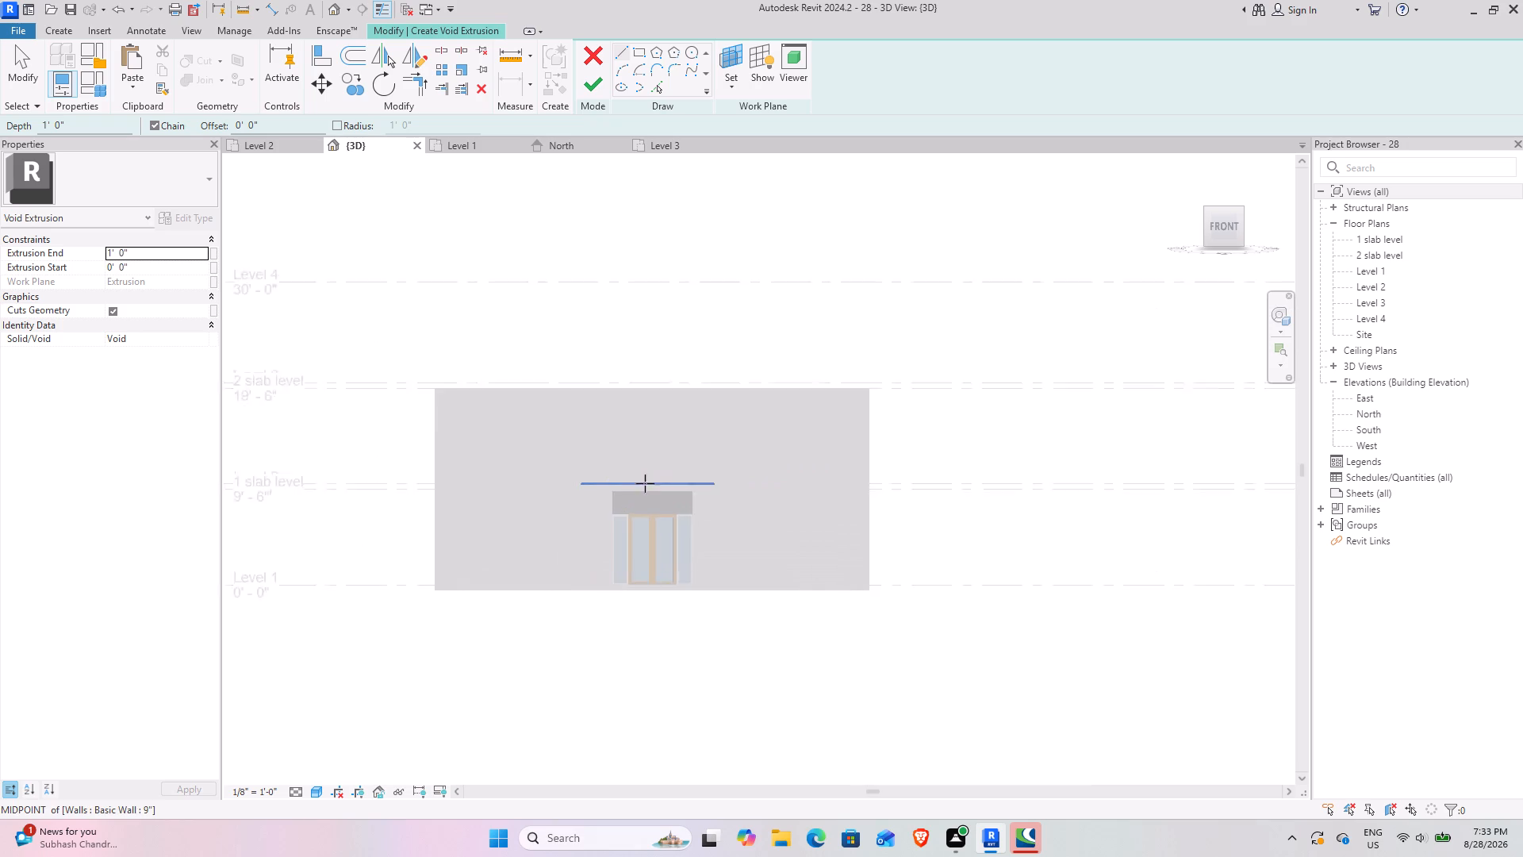
{"action": "scroll", "coordinate": [645, 483], "scroll_direction": "up", "scroll_amount": 12}
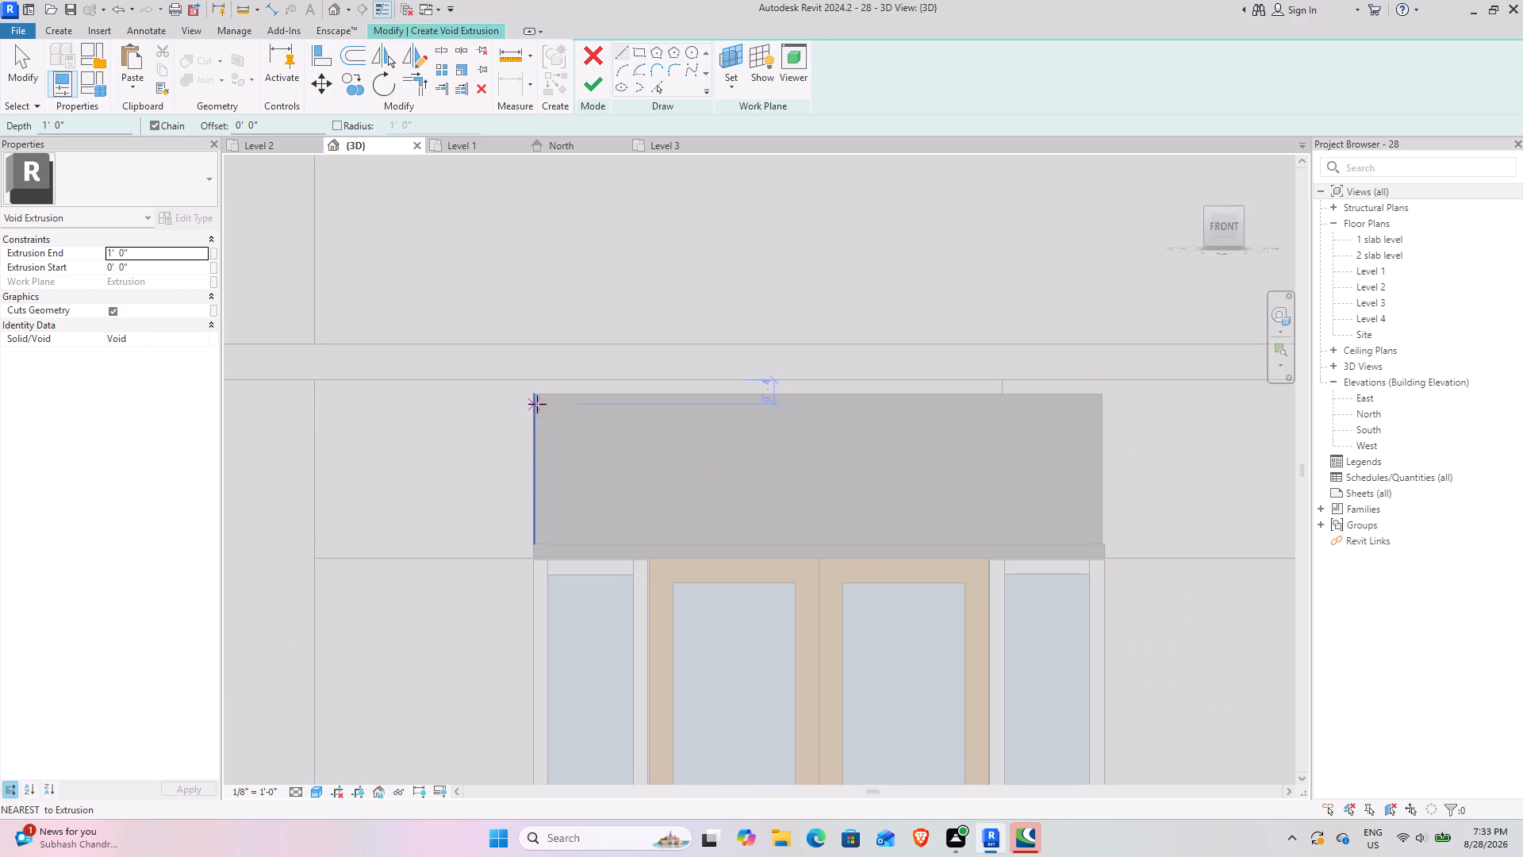
{"action": "left_click", "coordinate": [619, 75]}
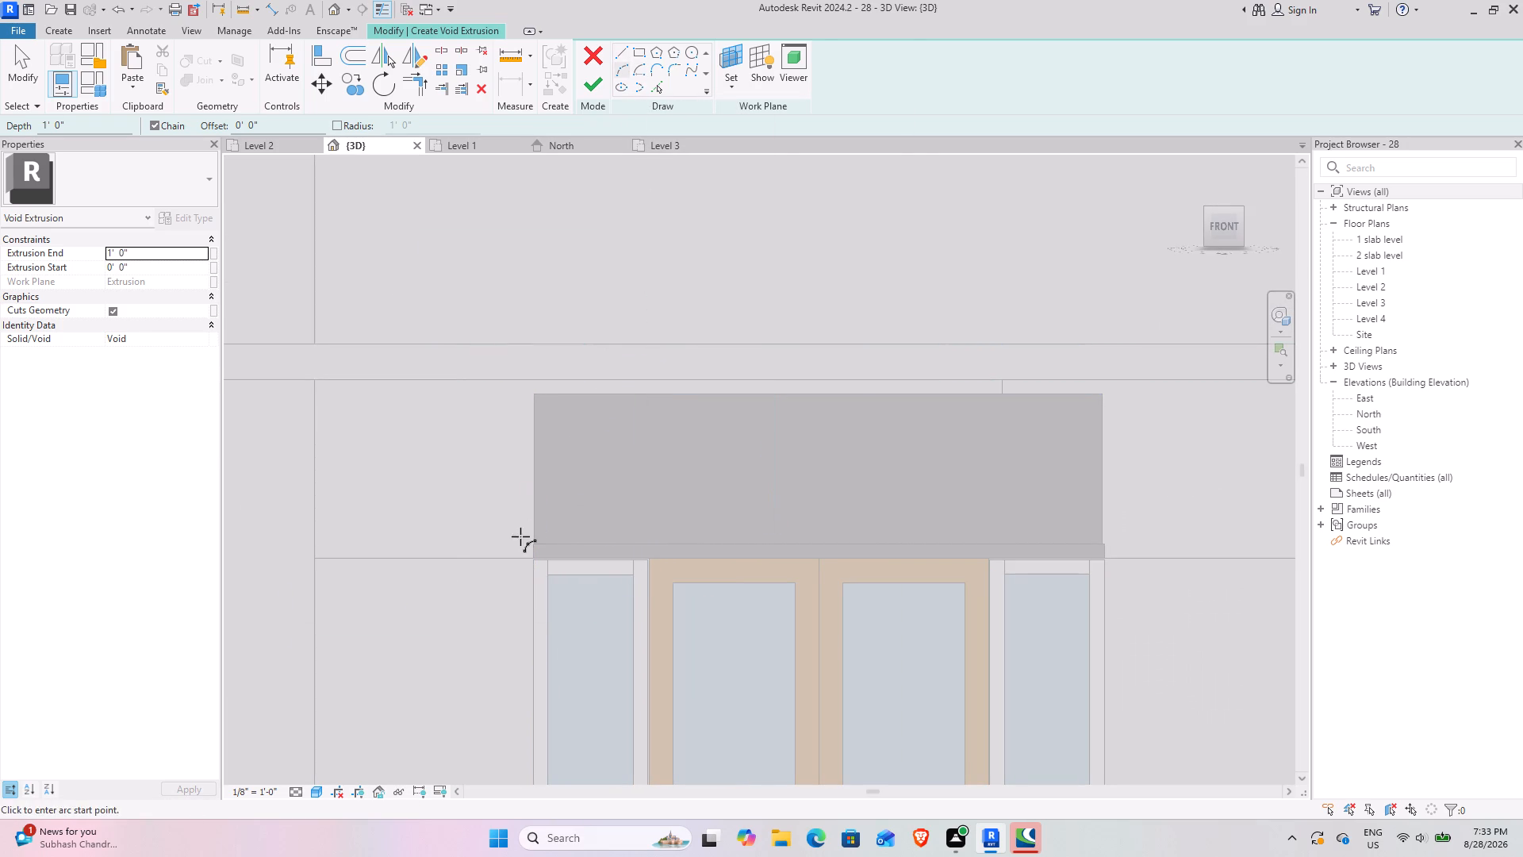
{"action": "left_click_drag", "start_coordinate": [535, 544], "coordinate": [541, 561]}
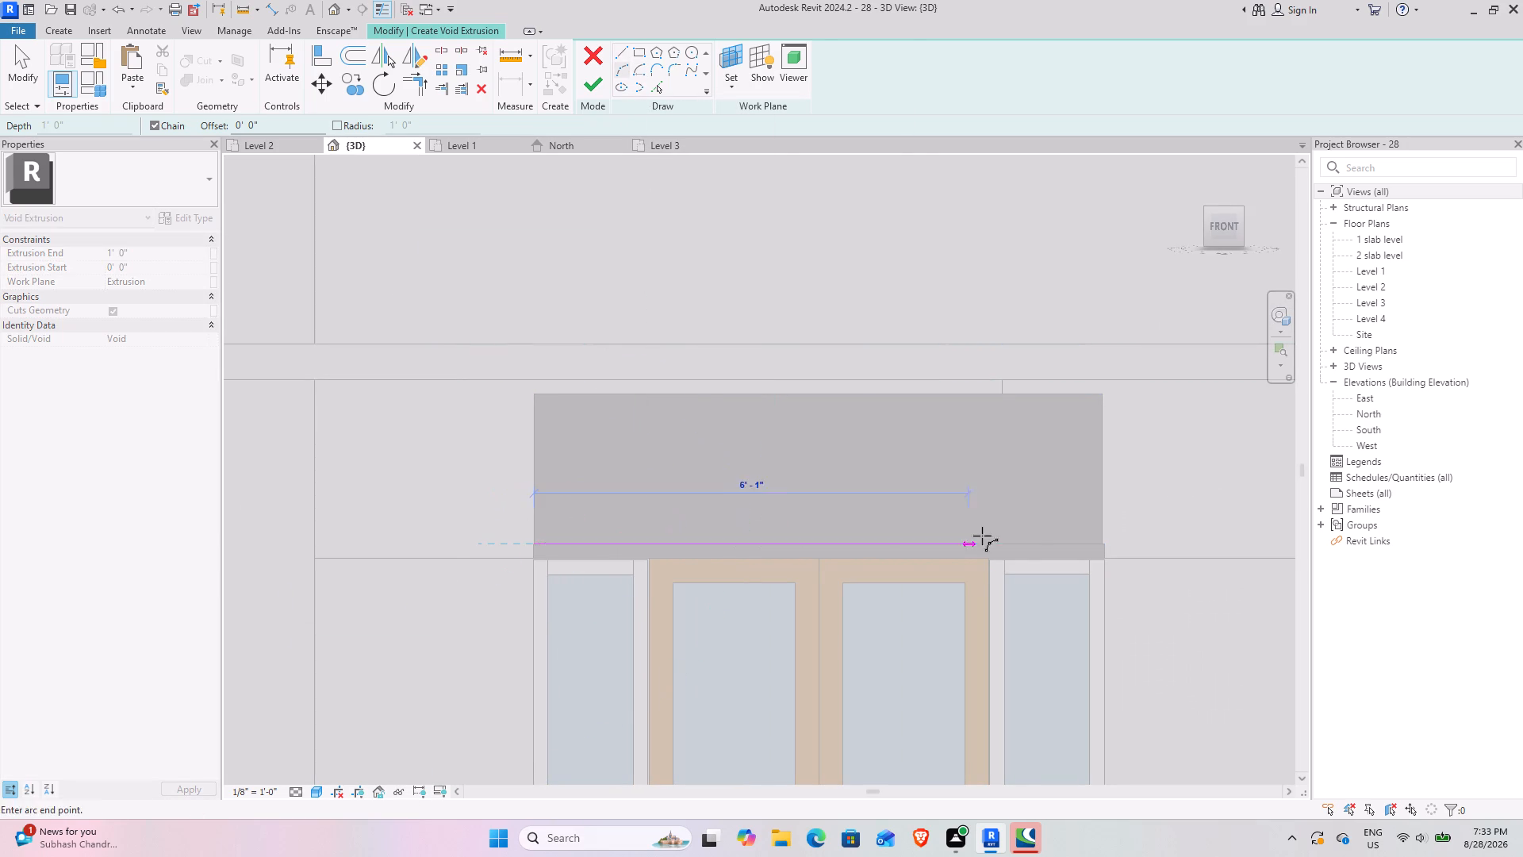
{"action": "left_click", "coordinate": [1104, 545]}
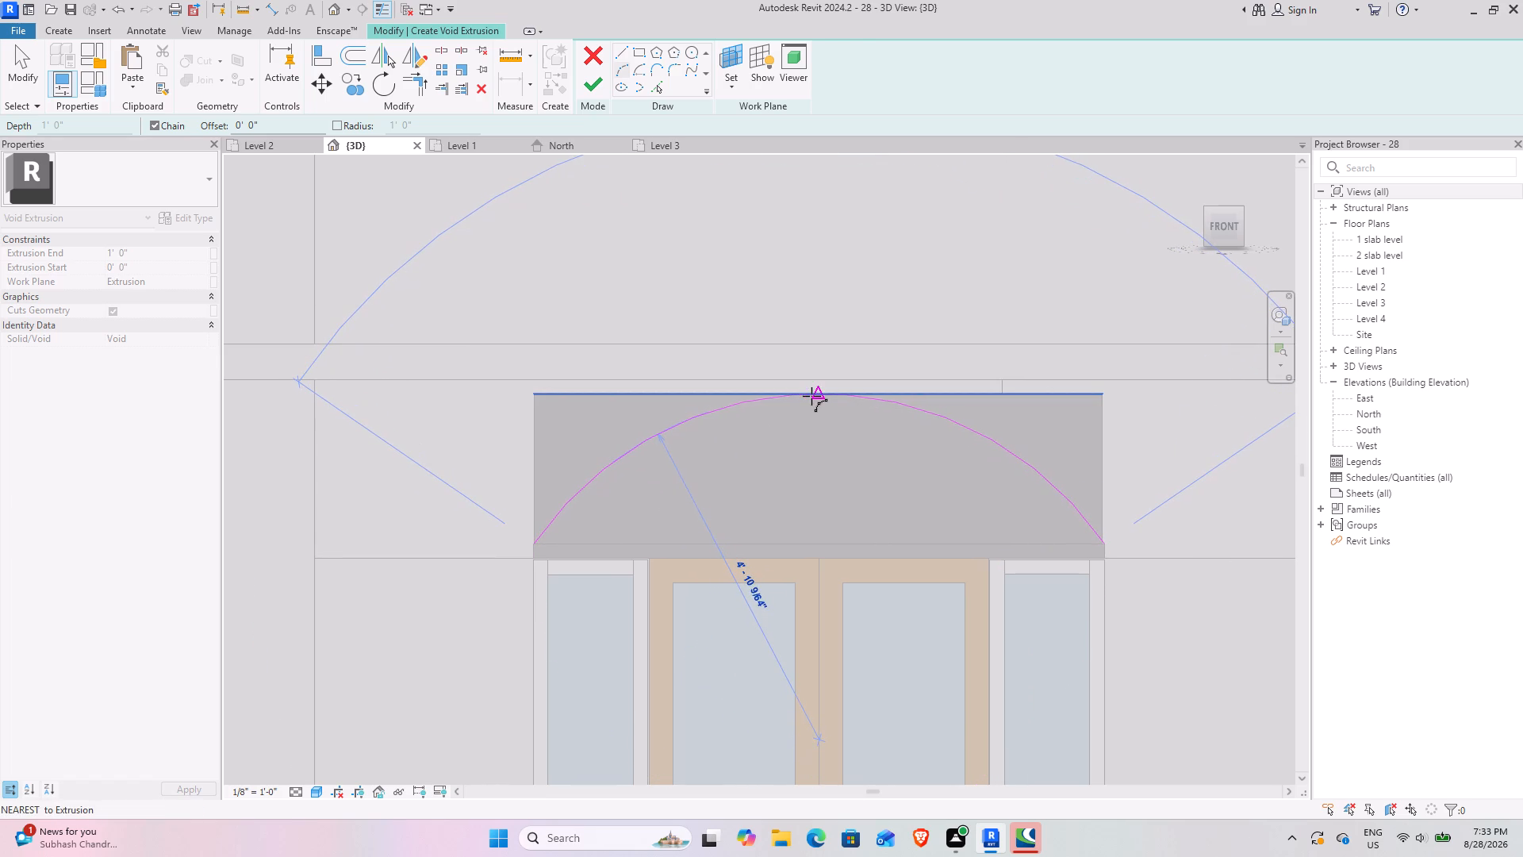
{"action": "left_click", "coordinate": [822, 394]}
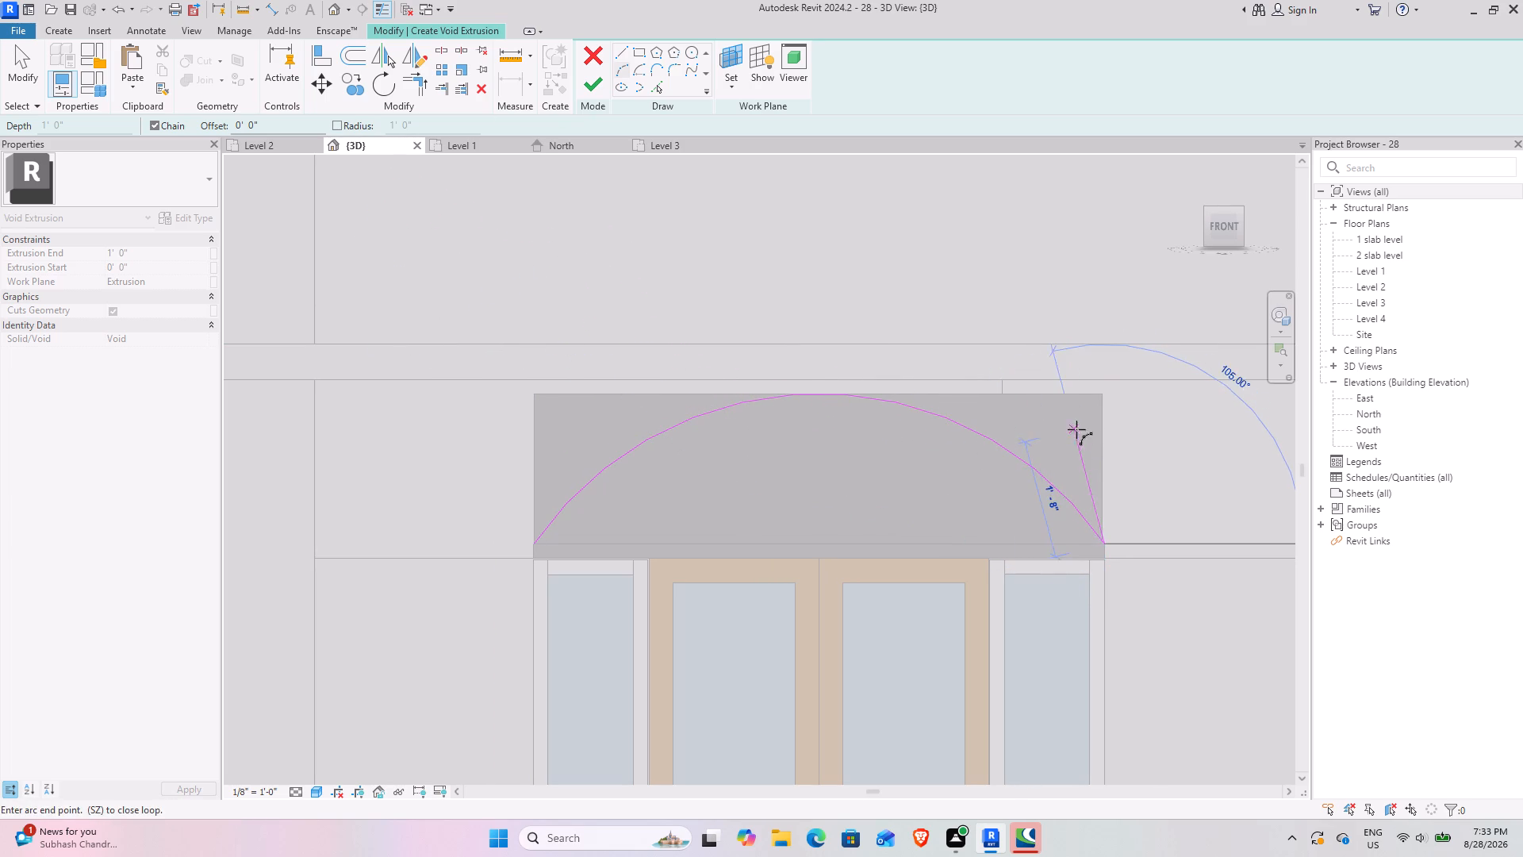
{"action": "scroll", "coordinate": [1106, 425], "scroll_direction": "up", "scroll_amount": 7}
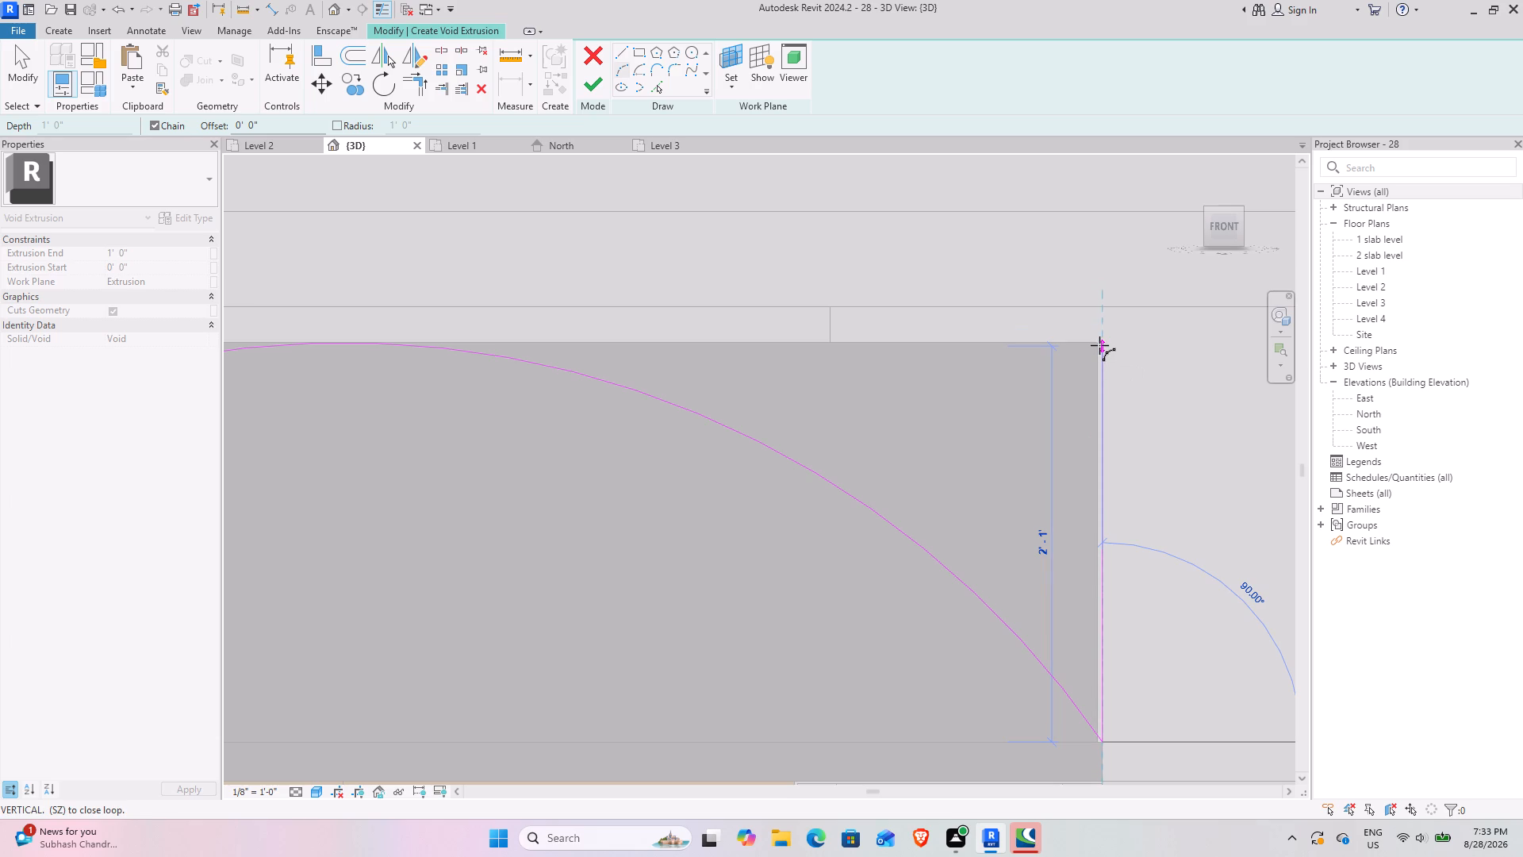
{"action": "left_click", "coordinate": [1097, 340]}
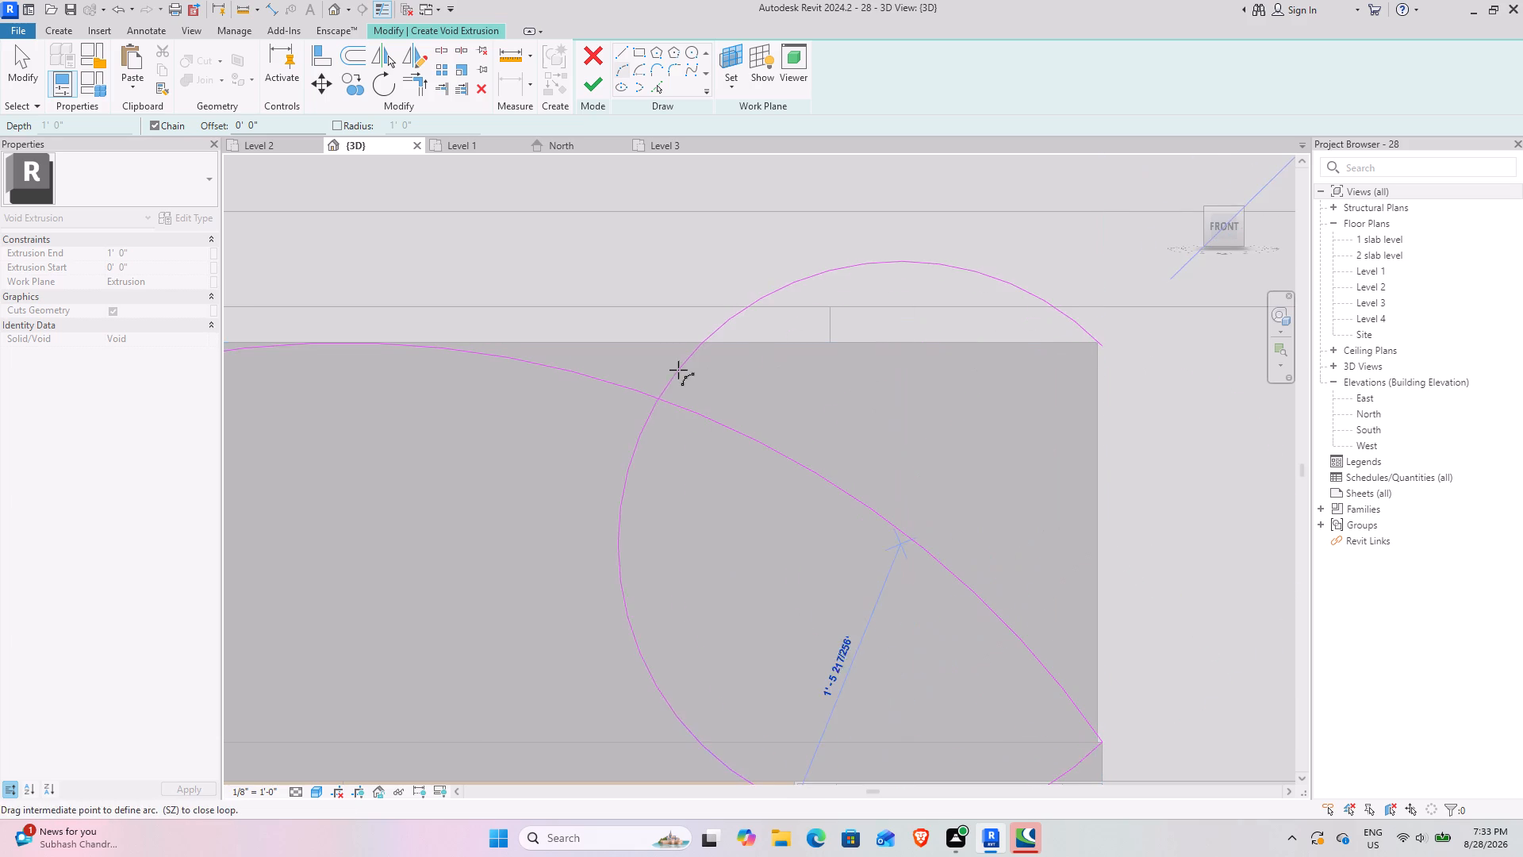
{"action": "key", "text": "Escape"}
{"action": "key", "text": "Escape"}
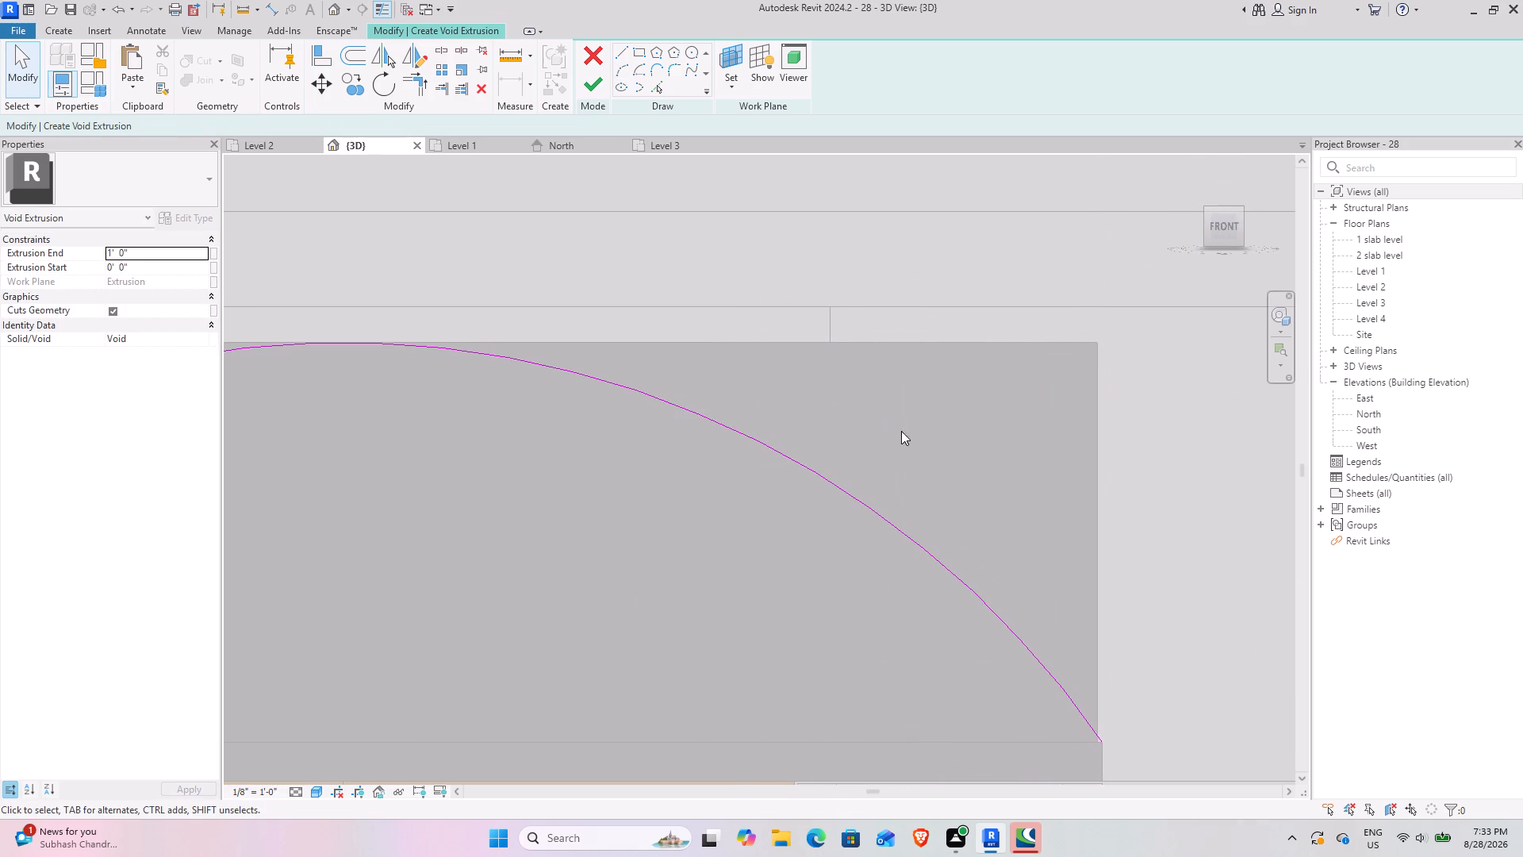
Pull the sketched arc's crown slightly below the panel's top edge, keeping it concentric, to a radius of about 4' 9".
{"action": "scroll", "coordinate": [915, 468], "scroll_direction": "down", "scroll_amount": 4}
{"action": "middle_click_drag", "start_coordinate": [896, 486], "coordinate": [1057, 514]}
{"action": "left_click", "coordinate": [760, 429]}
{"action": "scroll", "coordinate": [728, 420], "scroll_direction": "up", "scroll_amount": 3}
{"action": "left_click_drag", "start_coordinate": [759, 425], "coordinate": [760, 447]}
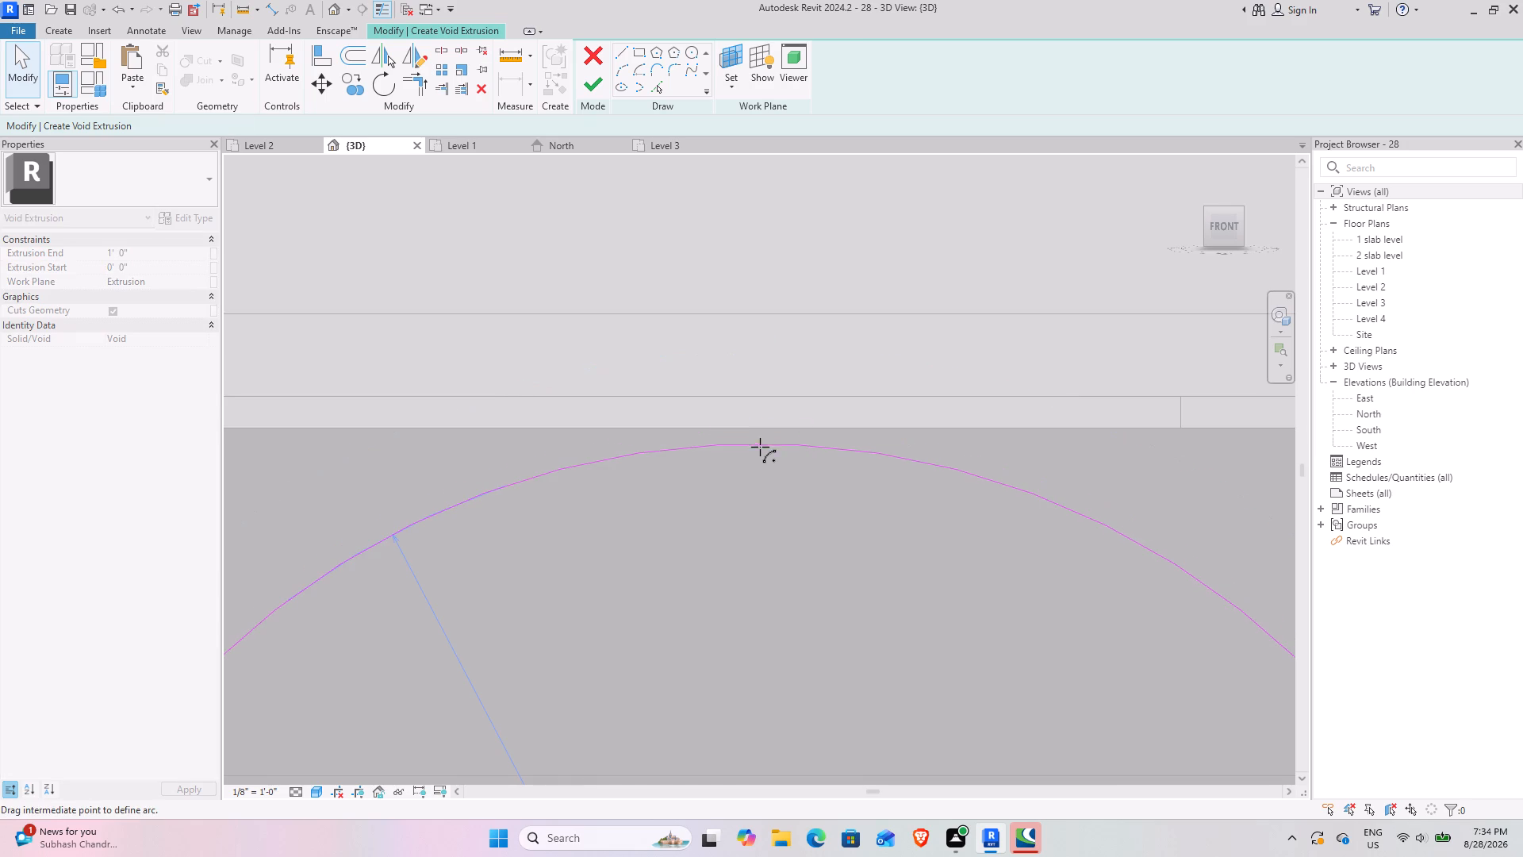
{"action": "left_click_drag", "start_coordinate": [760, 447], "coordinate": [760, 451]}
{"action": "scroll", "coordinate": [806, 567], "scroll_direction": "down", "scroll_amount": 3}
{"action": "middle_click_drag", "start_coordinate": [811, 586], "coordinate": [785, 571]}
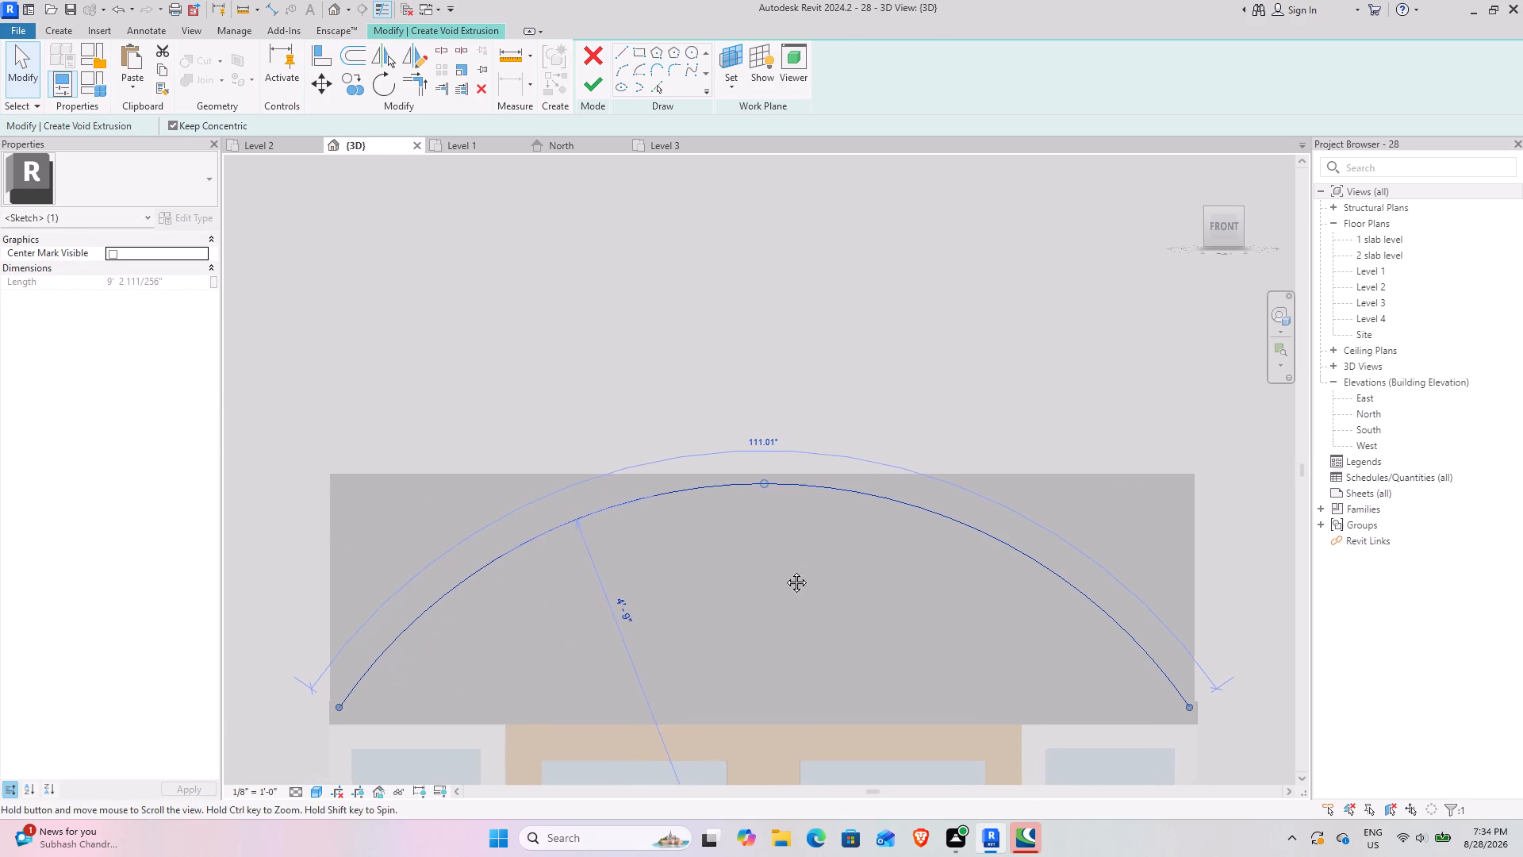
{"action": "middle_click_drag", "start_coordinate": [785, 571], "coordinate": [739, 572]}
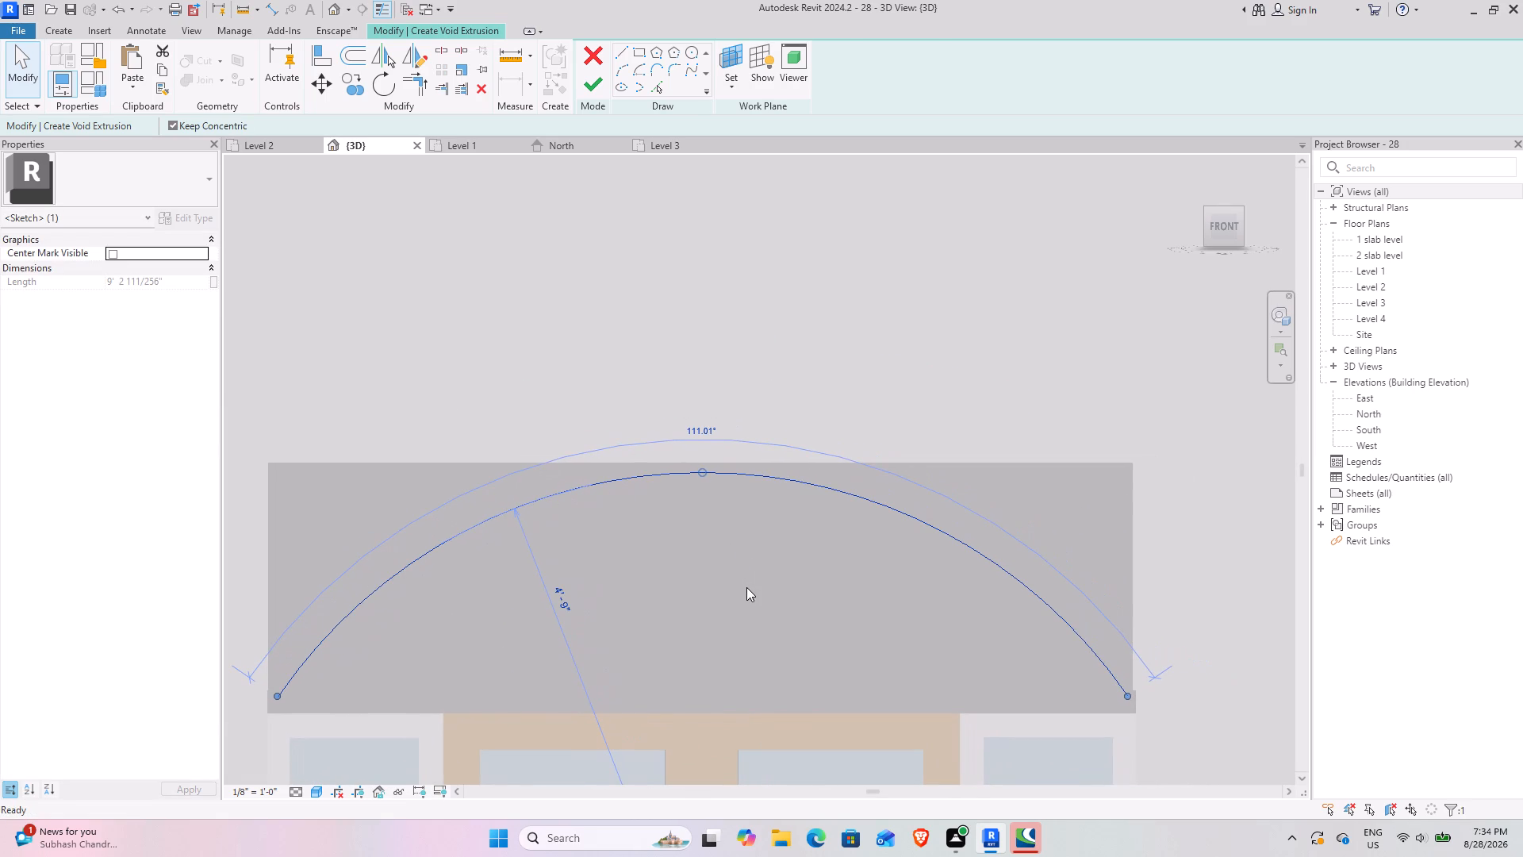
{"action": "left_click", "coordinate": [1209, 567]}
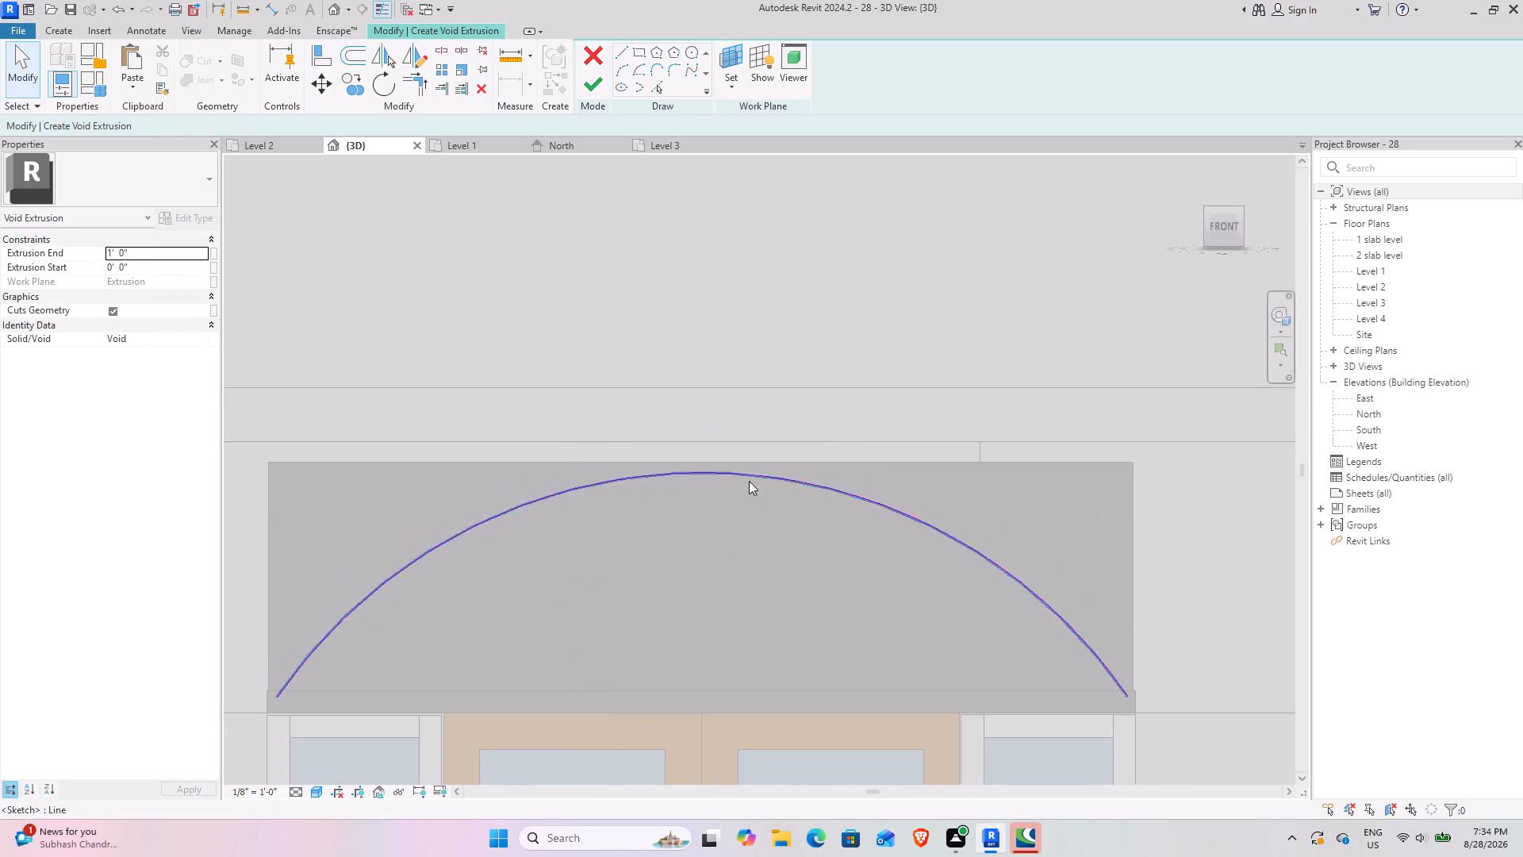
Sketch a line from the head bar's lower right corner up to the panel's top, continuing along the top edge to just short of the left corner.
{"action": "left_click", "coordinate": [625, 56]}
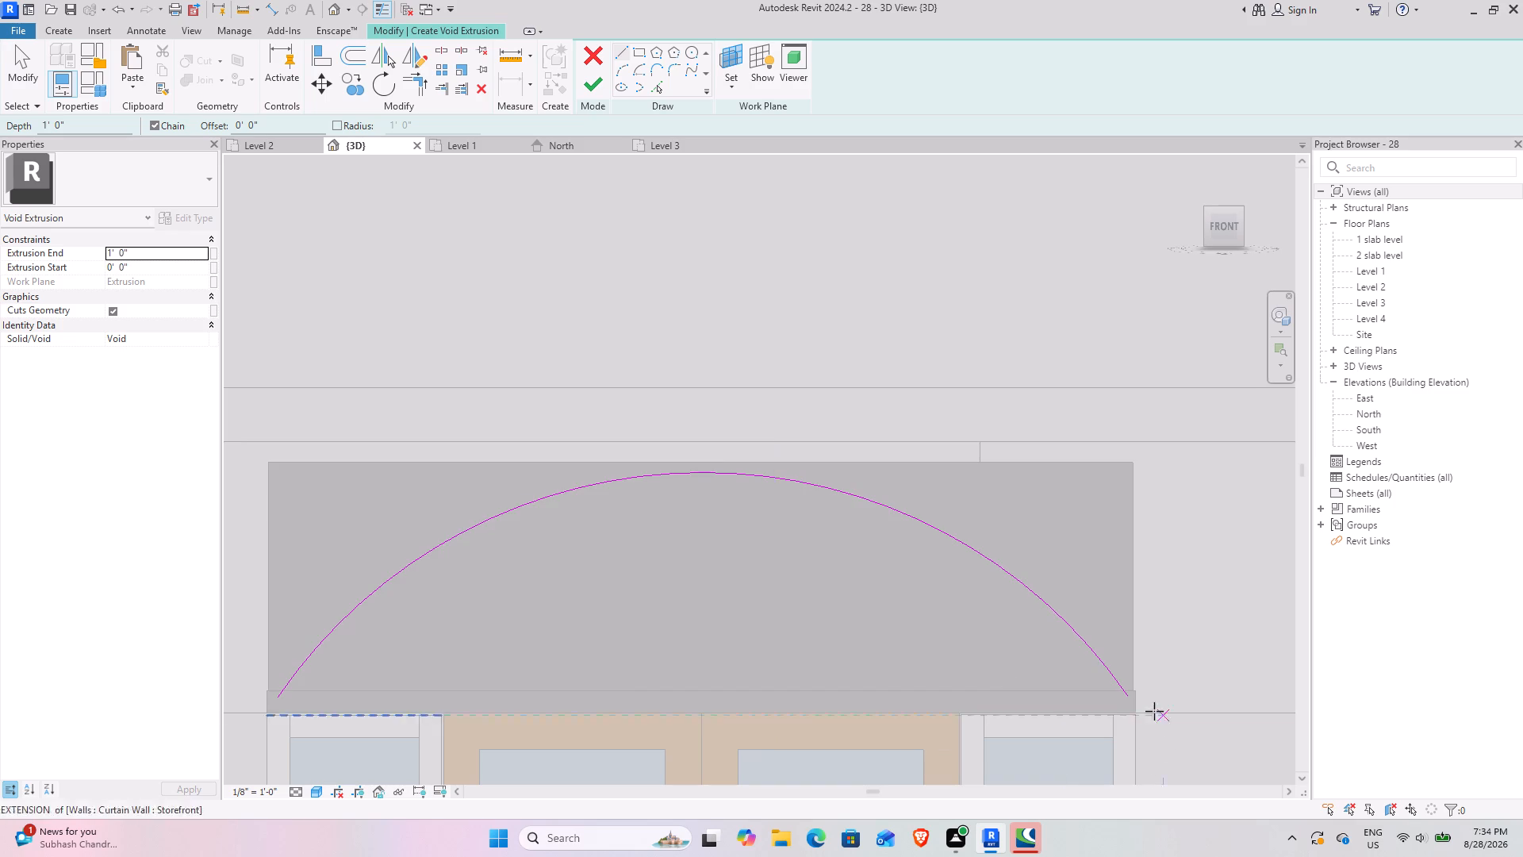
{"action": "scroll", "coordinate": [1147, 705], "scroll_direction": "up", "scroll_amount": 10}
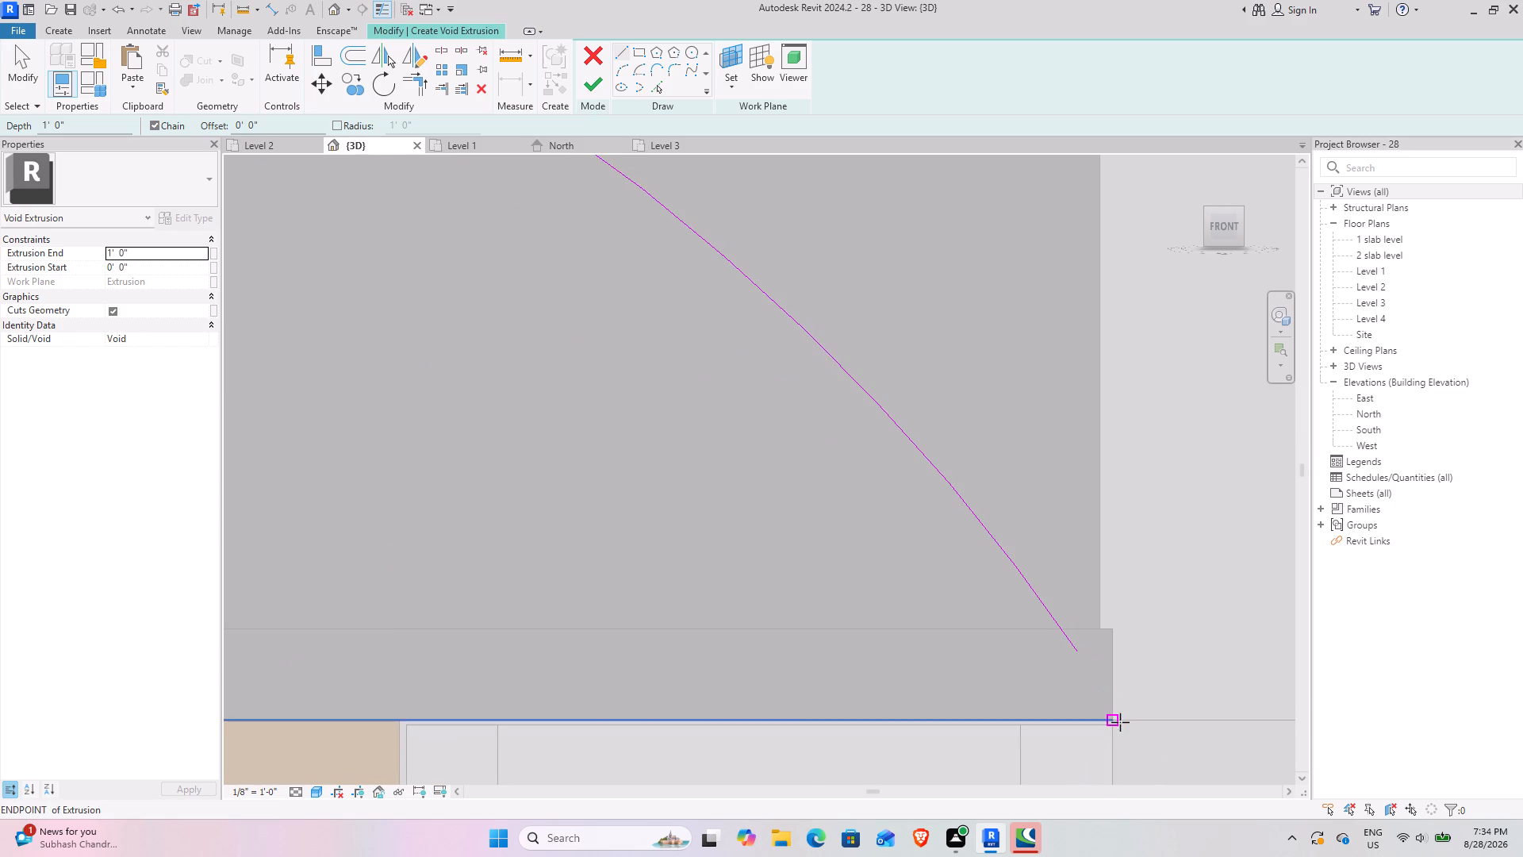
{"action": "left_click", "coordinate": [1115, 719]}
{"action": "scroll", "coordinate": [1107, 406], "scroll_direction": "down", "scroll_amount": 7}
{"action": "middle_click_drag", "start_coordinate": [1111, 367], "coordinate": [1116, 636]}
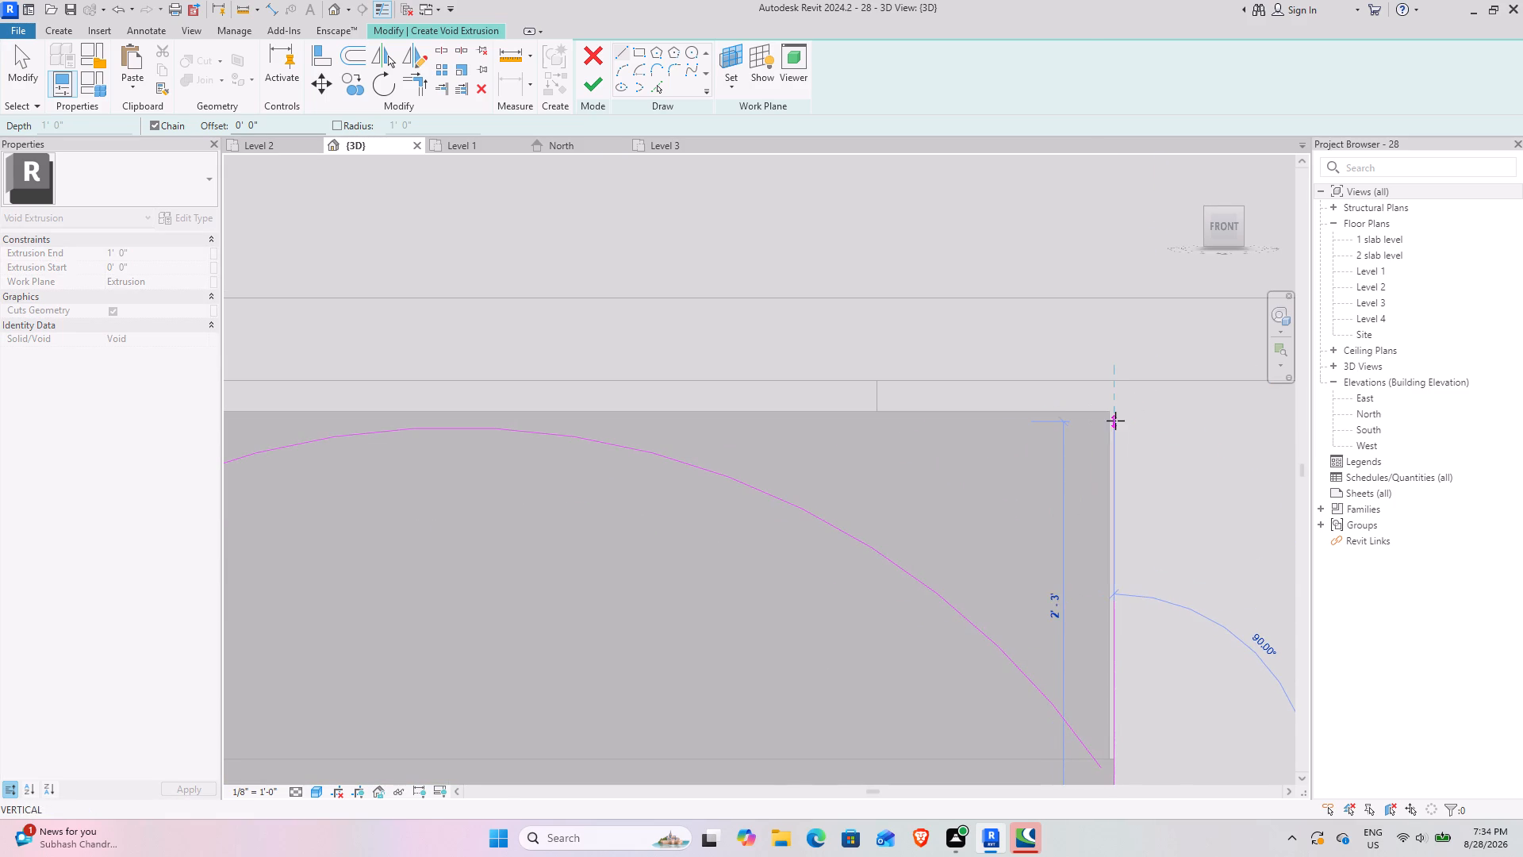
{"action": "scroll", "coordinate": [1110, 413], "scroll_direction": "up", "scroll_amount": 6}
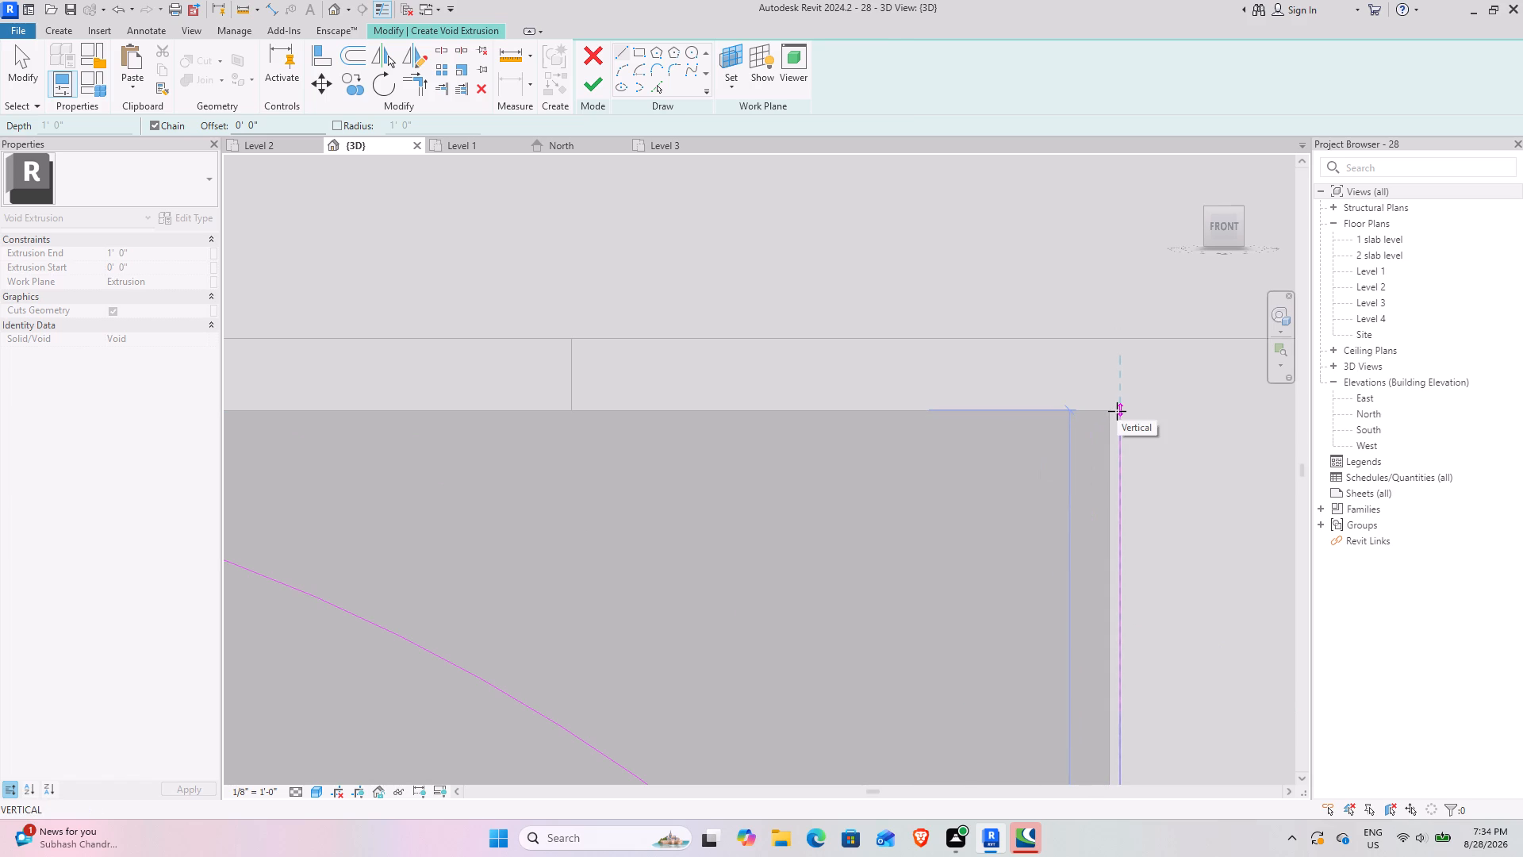
{"action": "left_click", "coordinate": [1117, 411]}
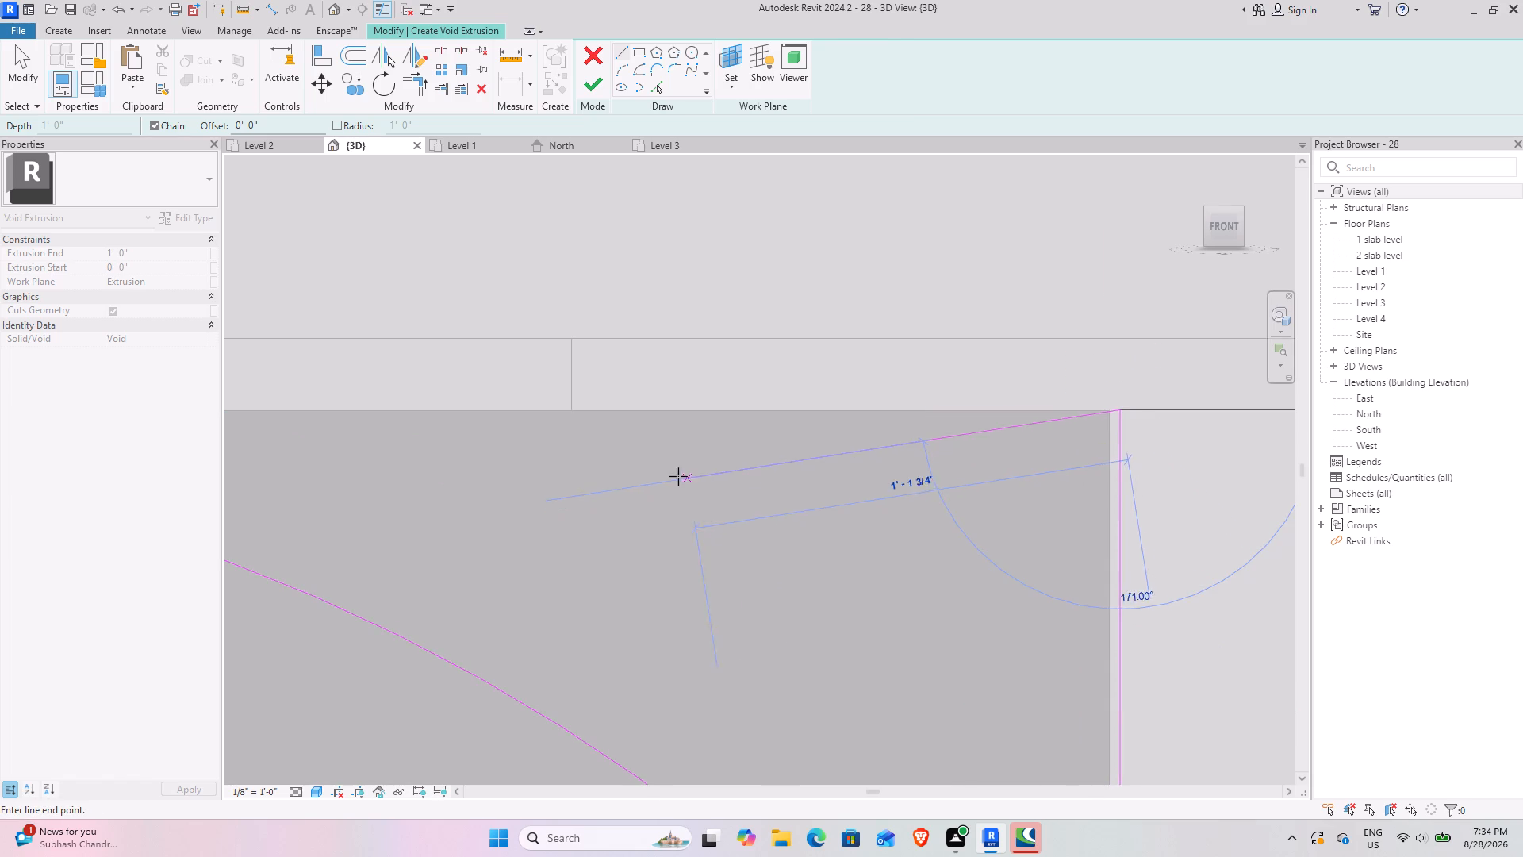
{"action": "scroll", "coordinate": [660, 470], "scroll_direction": "down", "scroll_amount": 11}
{"action": "middle_click_drag", "start_coordinate": [497, 477], "coordinate": [1090, 494]}
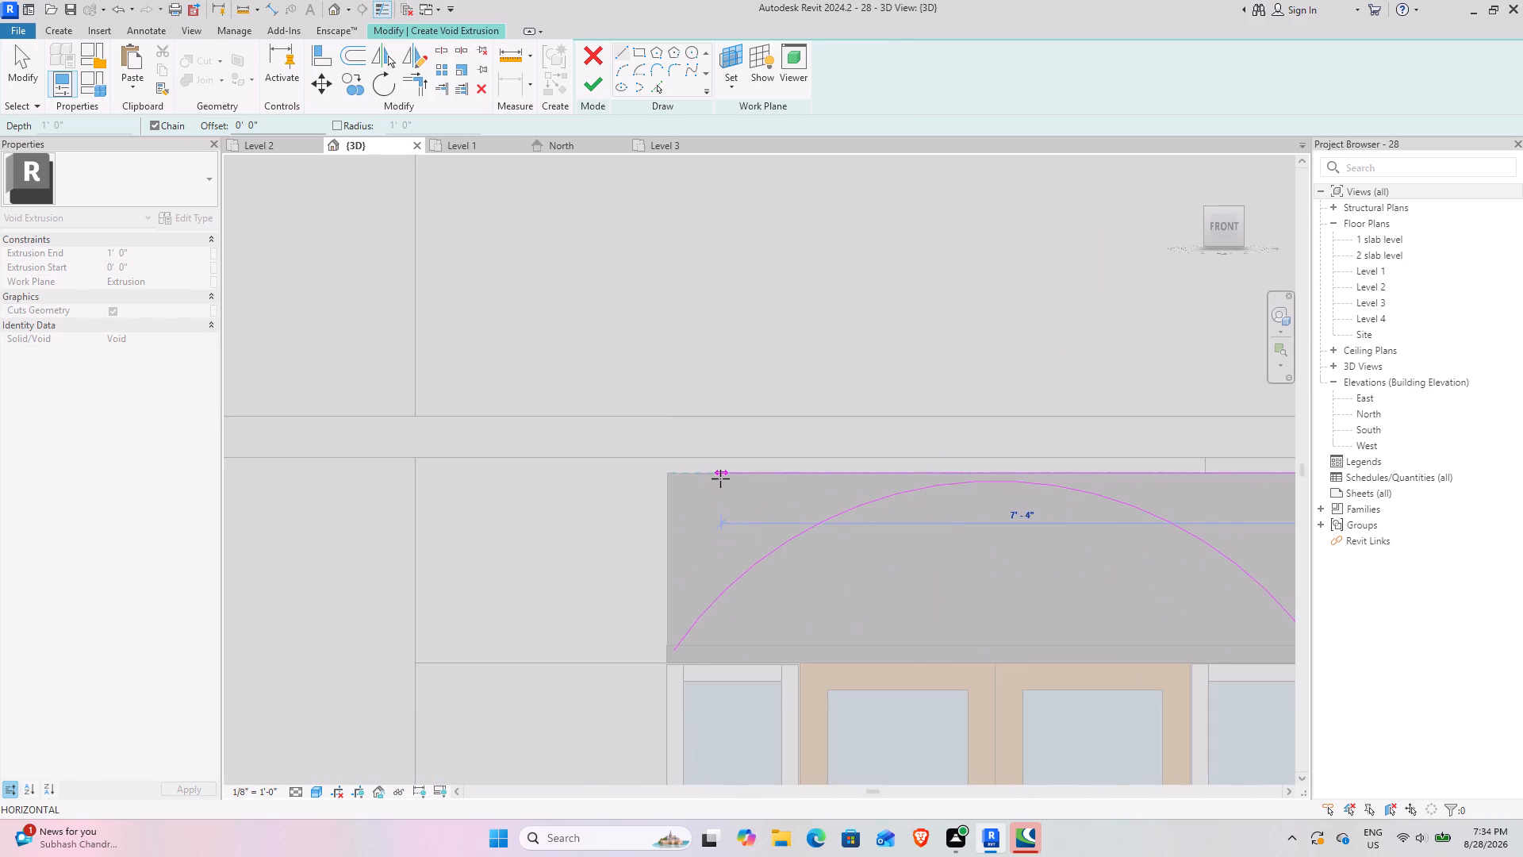
{"action": "scroll", "coordinate": [715, 478], "scroll_direction": "up", "scroll_amount": 6}
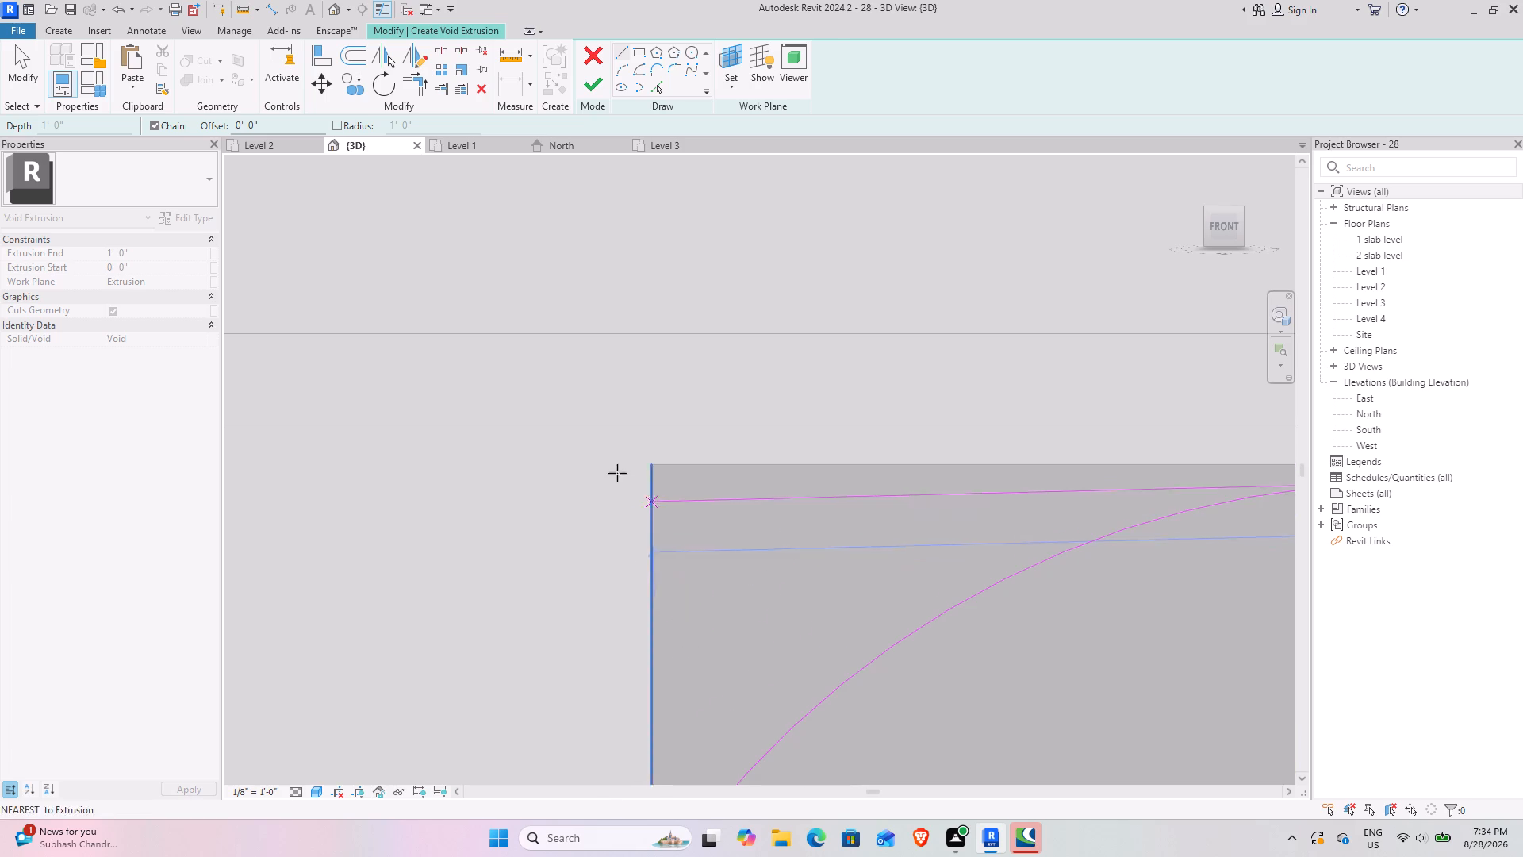
{"action": "left_click", "coordinate": [705, 467]}
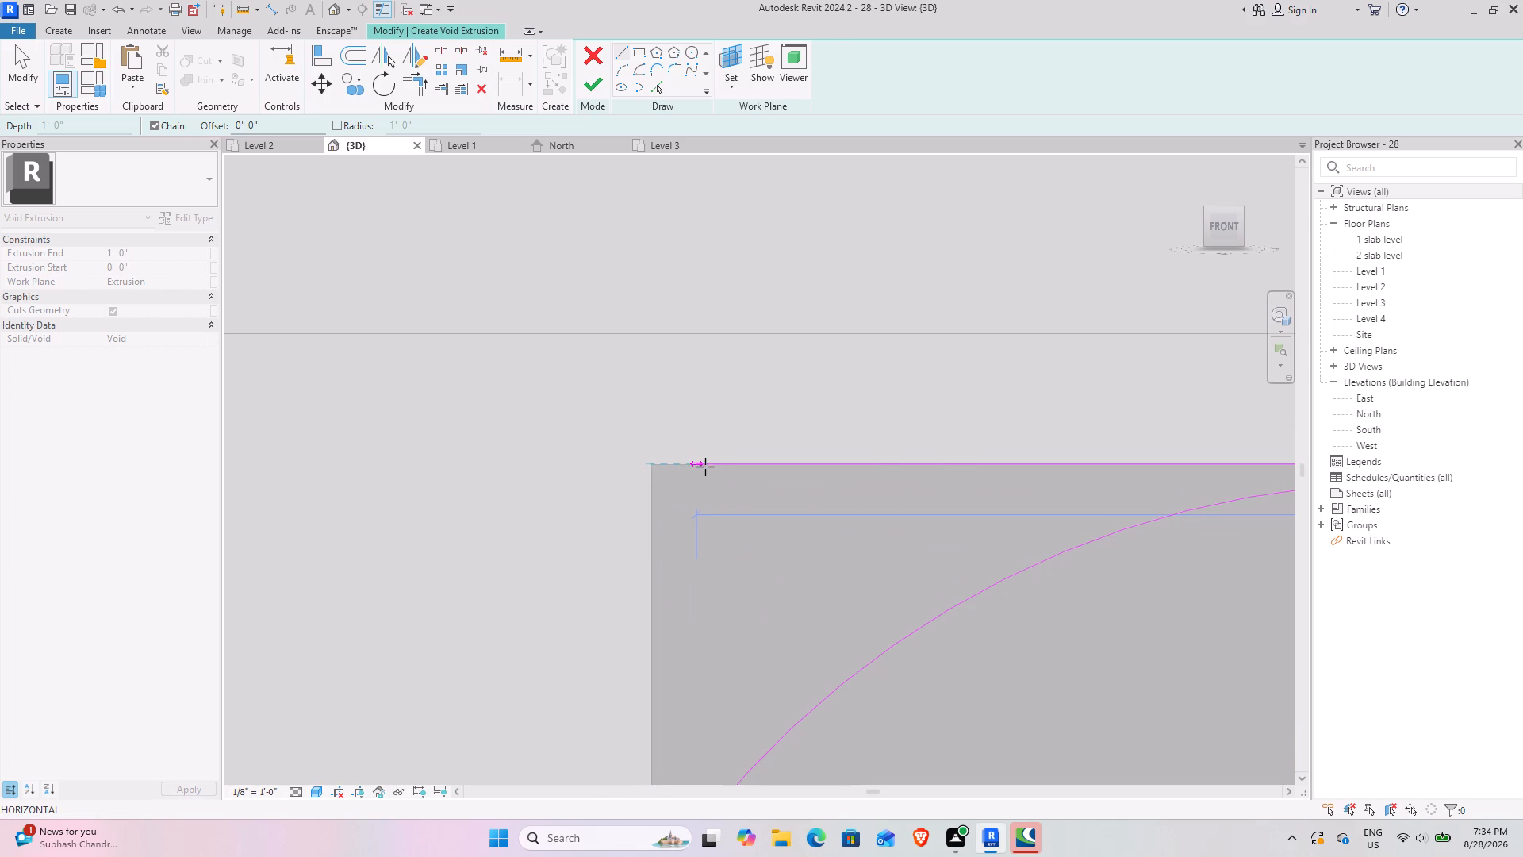
{"action": "key", "text": "Escape"}
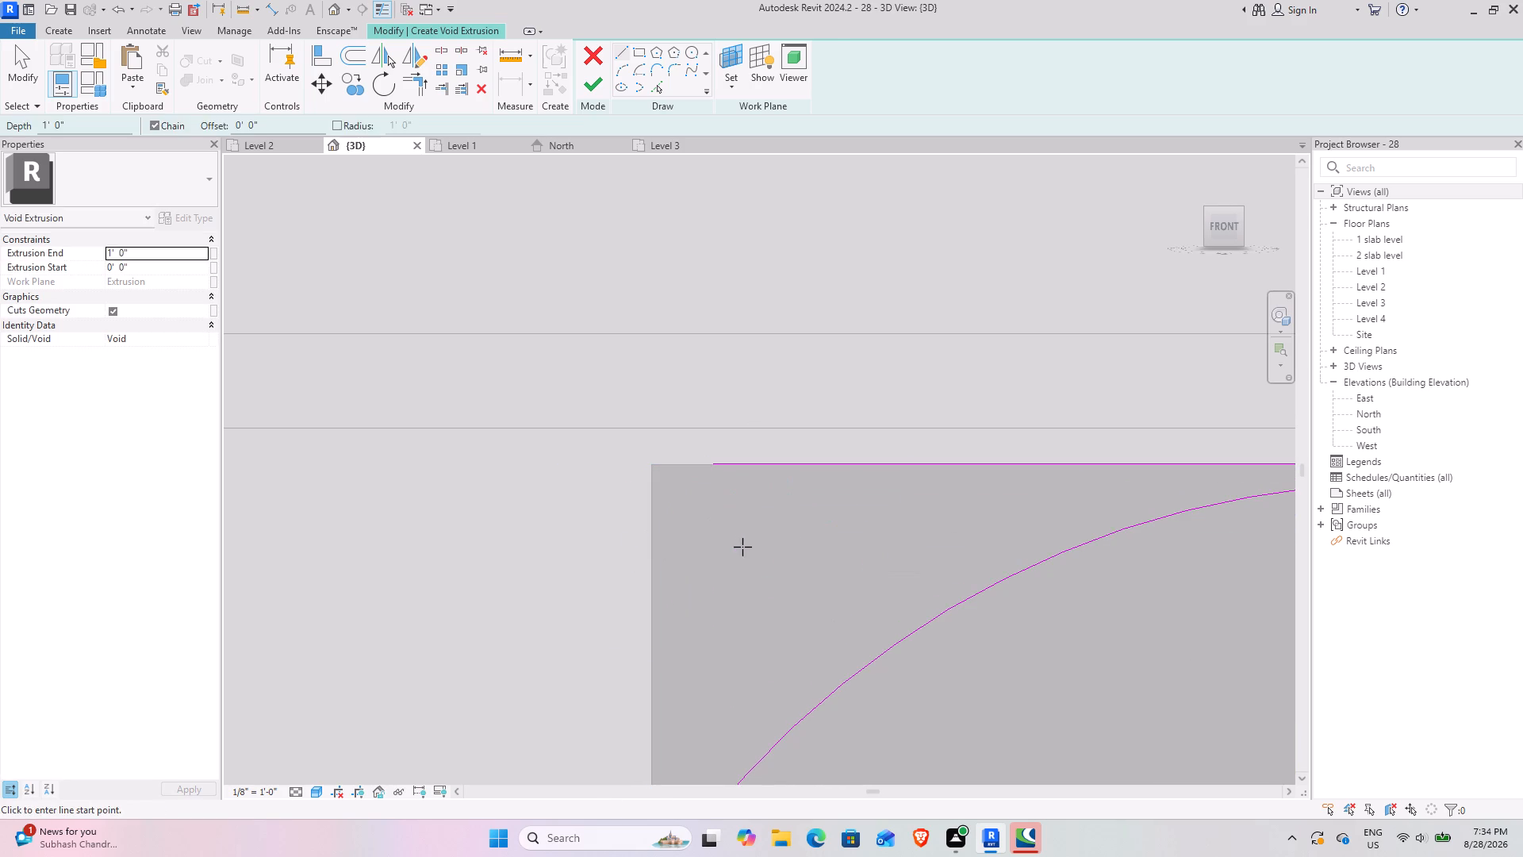
{"action": "key", "text": "Escape"}
Sketch a short vertical line upward from the head bar's lower left corner, ending partway up the panel's left side.
{"action": "scroll", "coordinate": [742, 547], "scroll_direction": "down", "scroll_amount": 3}
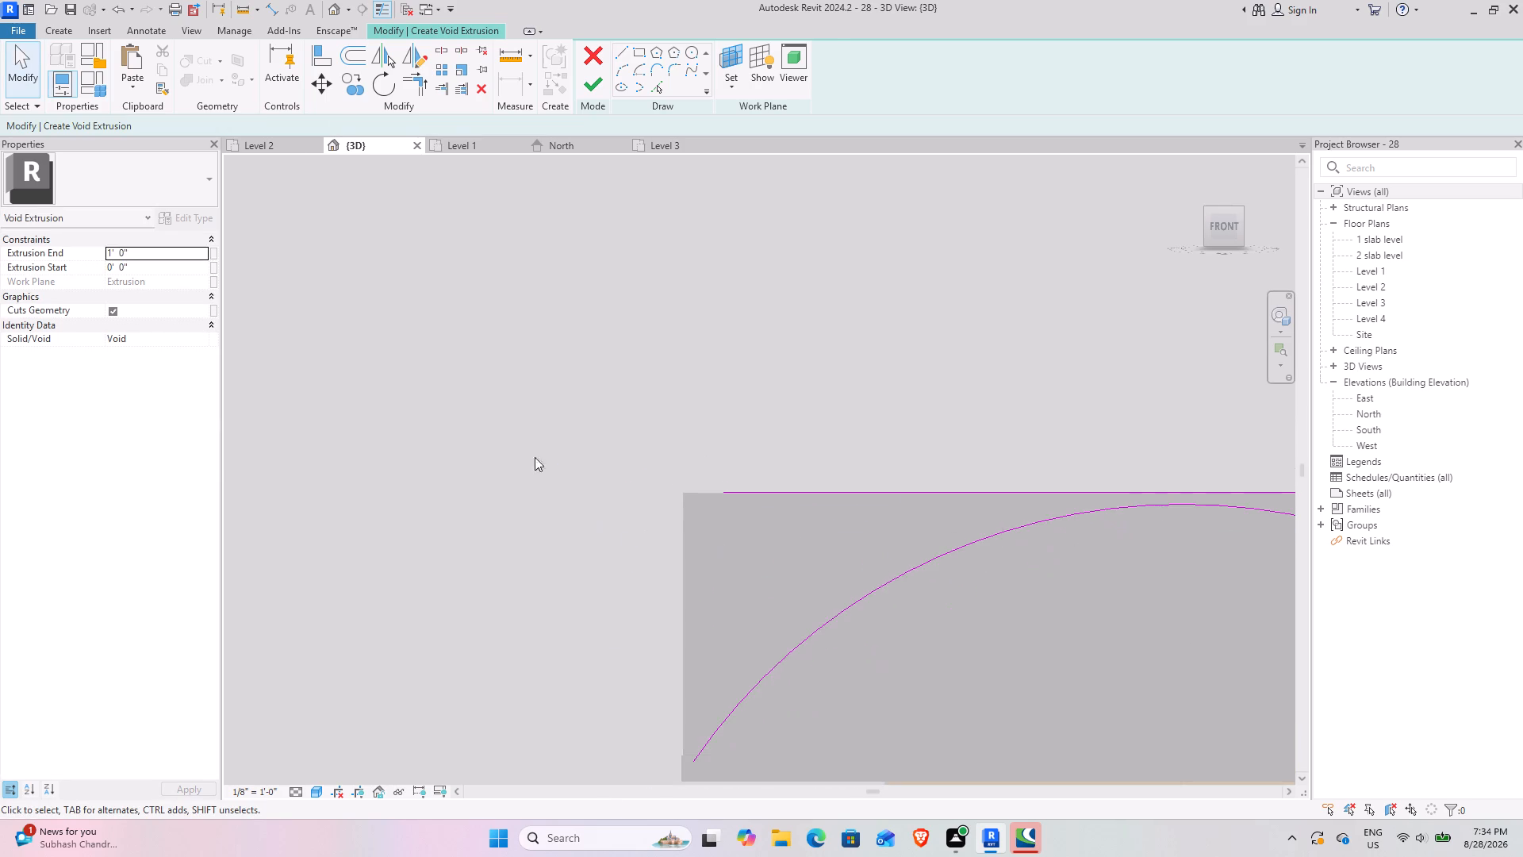
{"action": "scroll", "coordinate": [744, 526], "scroll_direction": "down", "scroll_amount": 4}
{"action": "middle_click_drag", "start_coordinate": [777, 540], "coordinate": [633, 402]}
{"action": "scroll", "coordinate": [617, 486], "scroll_direction": "up", "scroll_amount": 6}
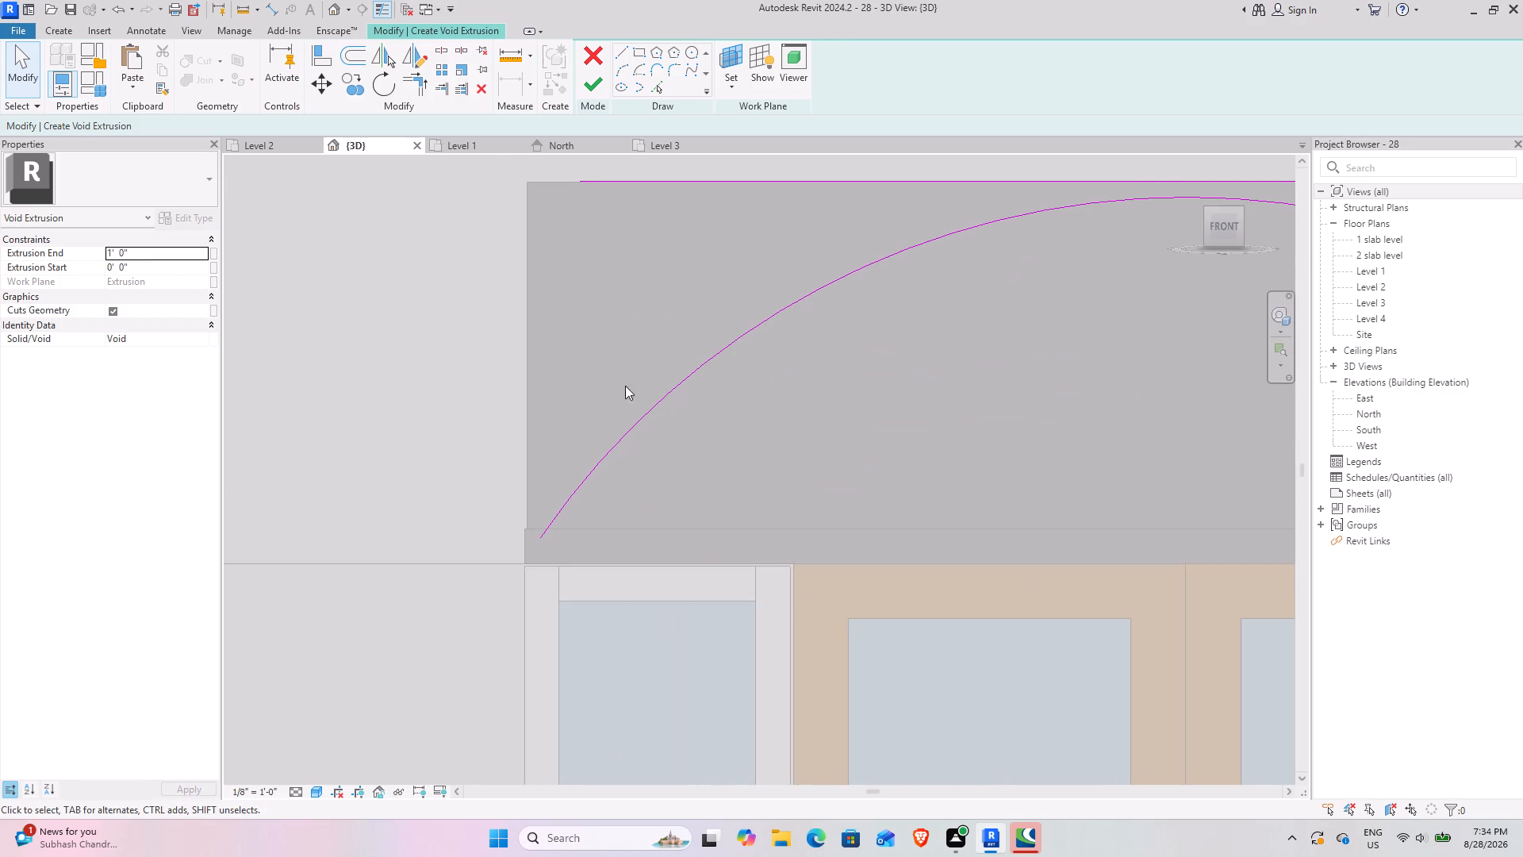
{"action": "middle_click_drag", "start_coordinate": [629, 386], "coordinate": [618, 462]}
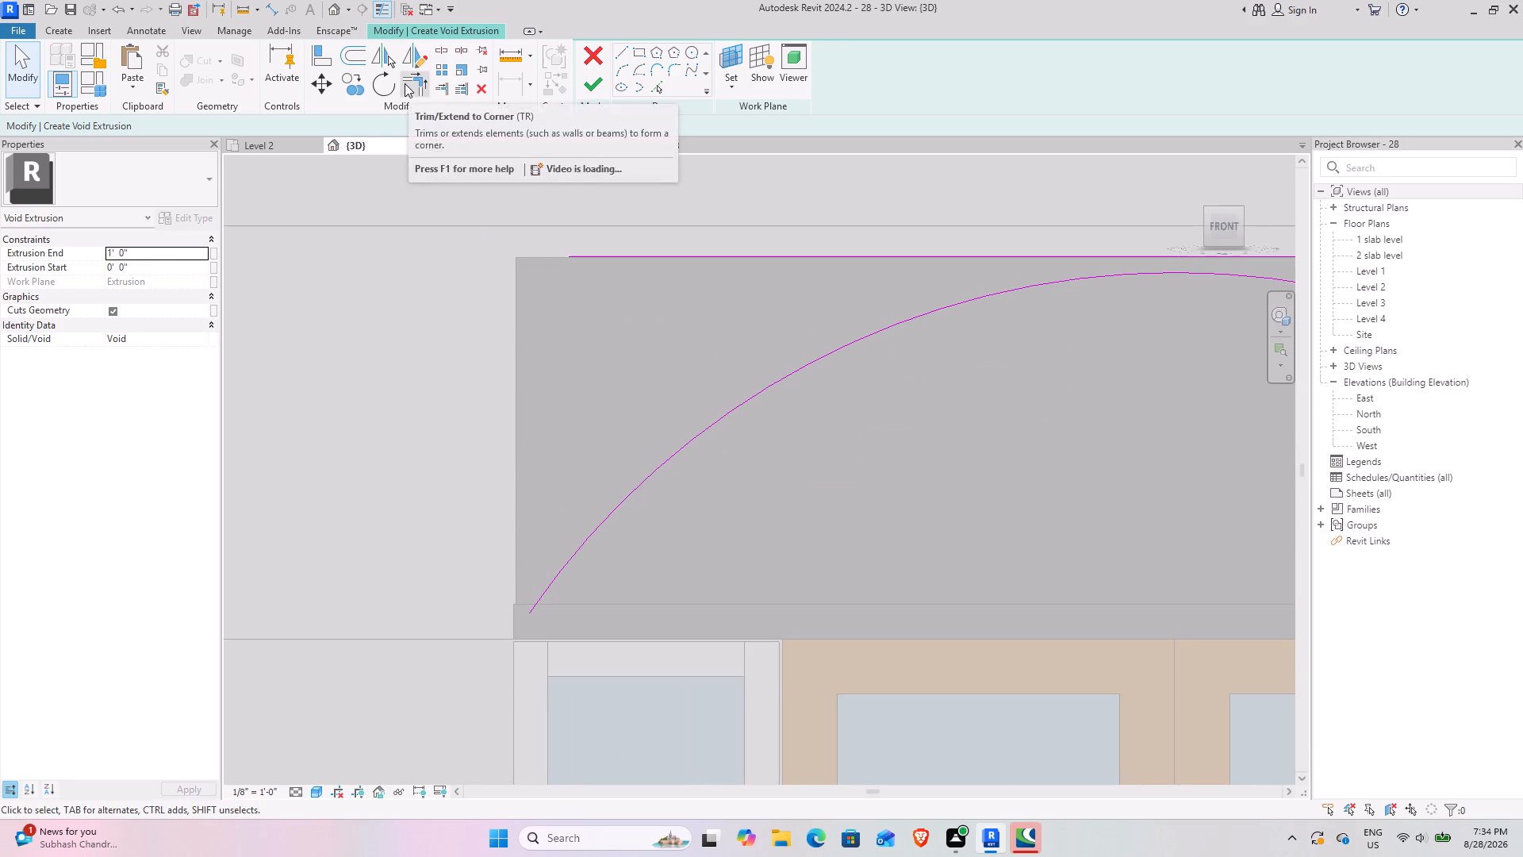
{"action": "left_click", "coordinate": [620, 50]}
{"action": "scroll", "coordinate": [502, 656], "scroll_direction": "up", "scroll_amount": 7}
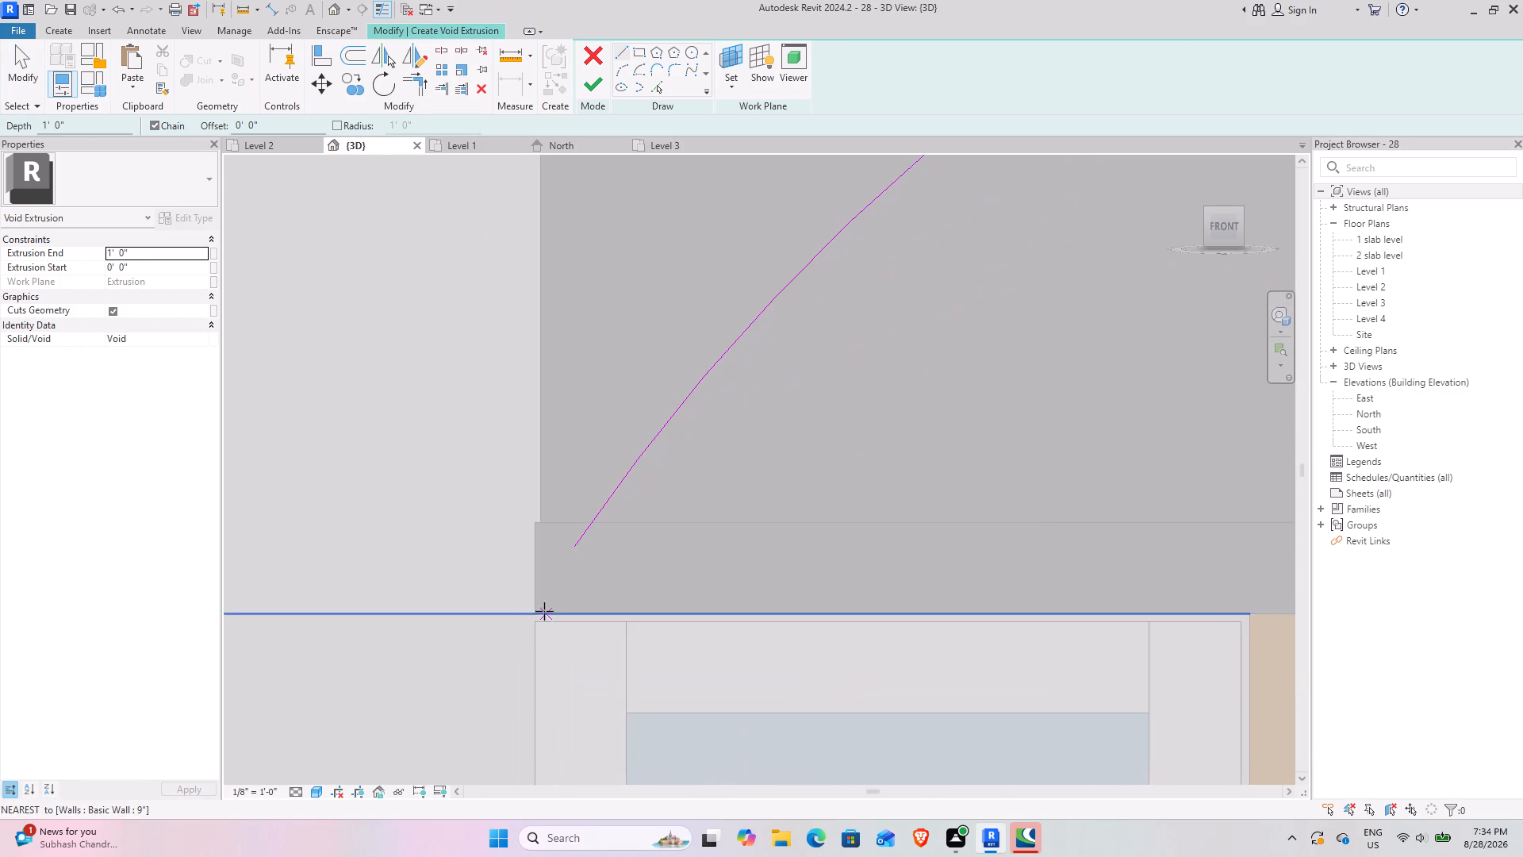
{"action": "left_click", "coordinate": [542, 610]}
{"action": "scroll", "coordinate": [546, 345], "scroll_direction": "down", "scroll_amount": 2}
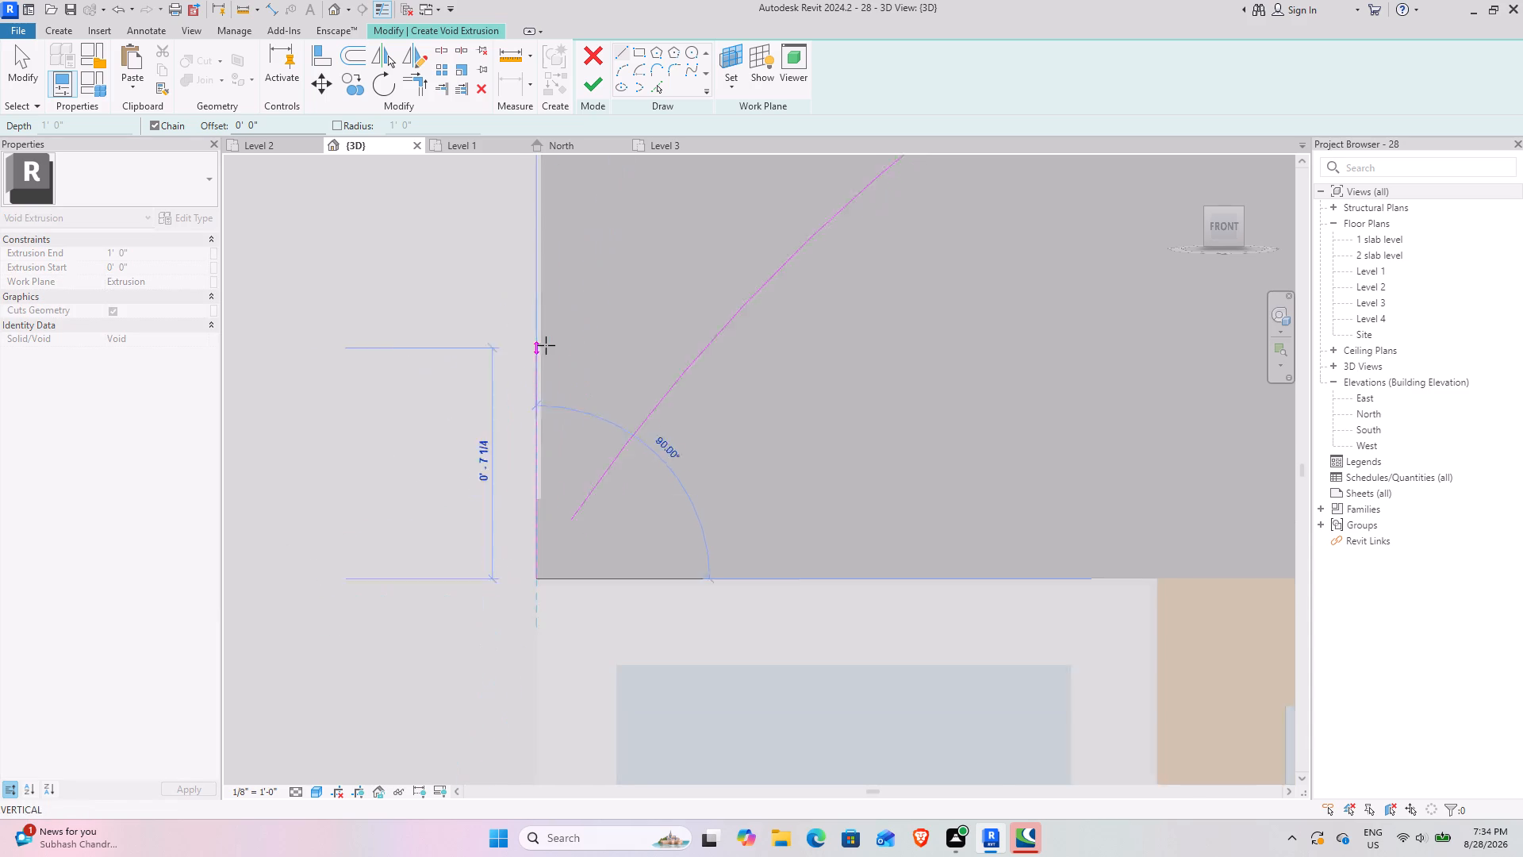
{"action": "scroll", "coordinate": [546, 345], "scroll_direction": "down", "scroll_amount": 2}
{"action": "left_click", "coordinate": [546, 345]}
{"action": "key", "text": "Escape"}
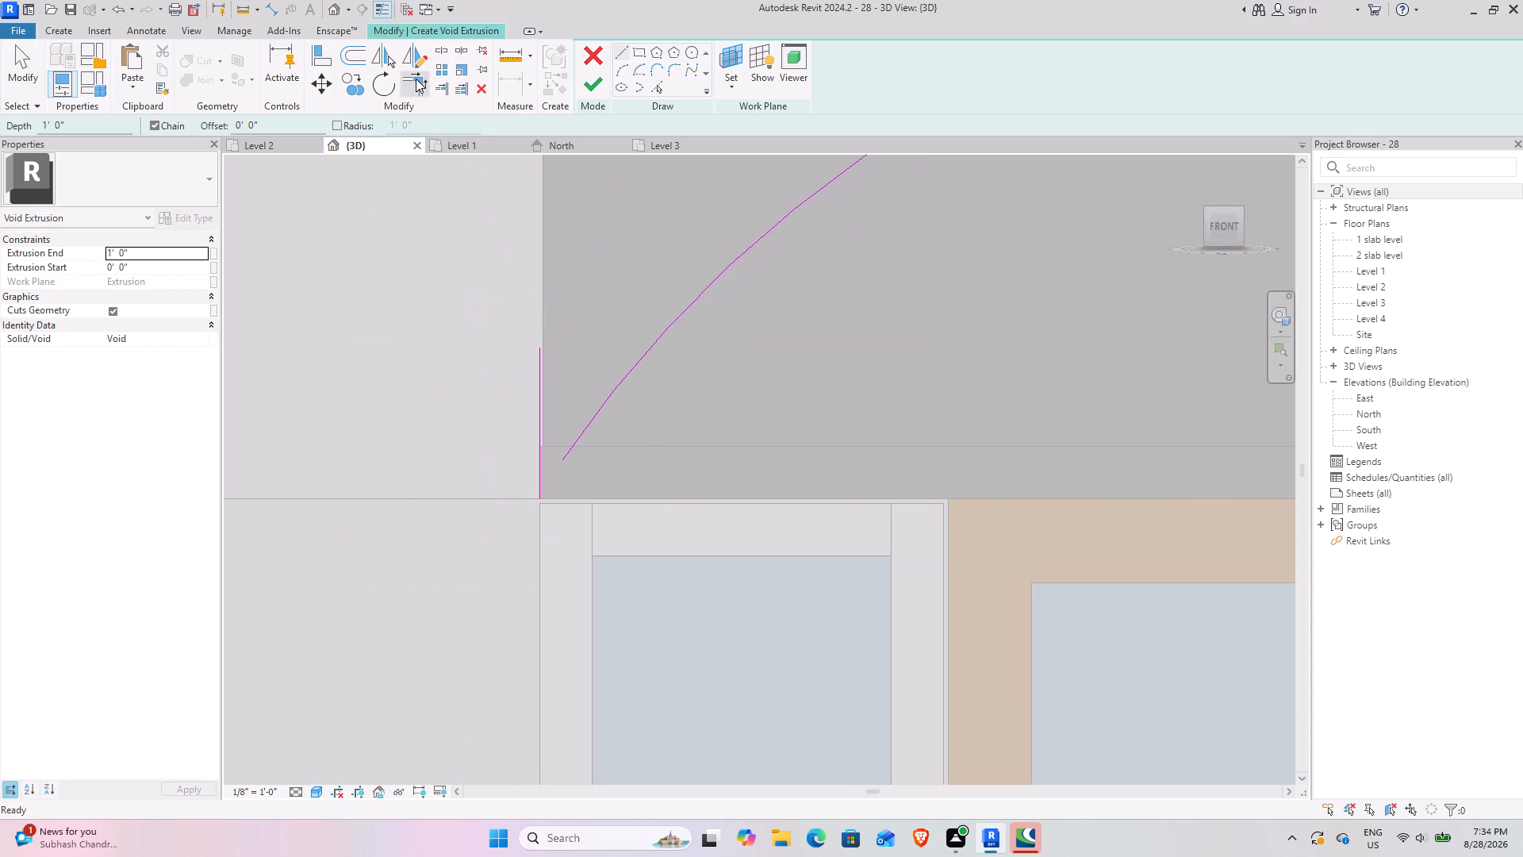
Trim/extend the left vertical line into a corner with the top line, and join its lower part to the arc's left end.
{"action": "left_click", "coordinate": [416, 79]}
{"action": "left_click", "coordinate": [532, 412]}
{"action": "middle_click_drag", "start_coordinate": [597, 411], "coordinate": [570, 617]}
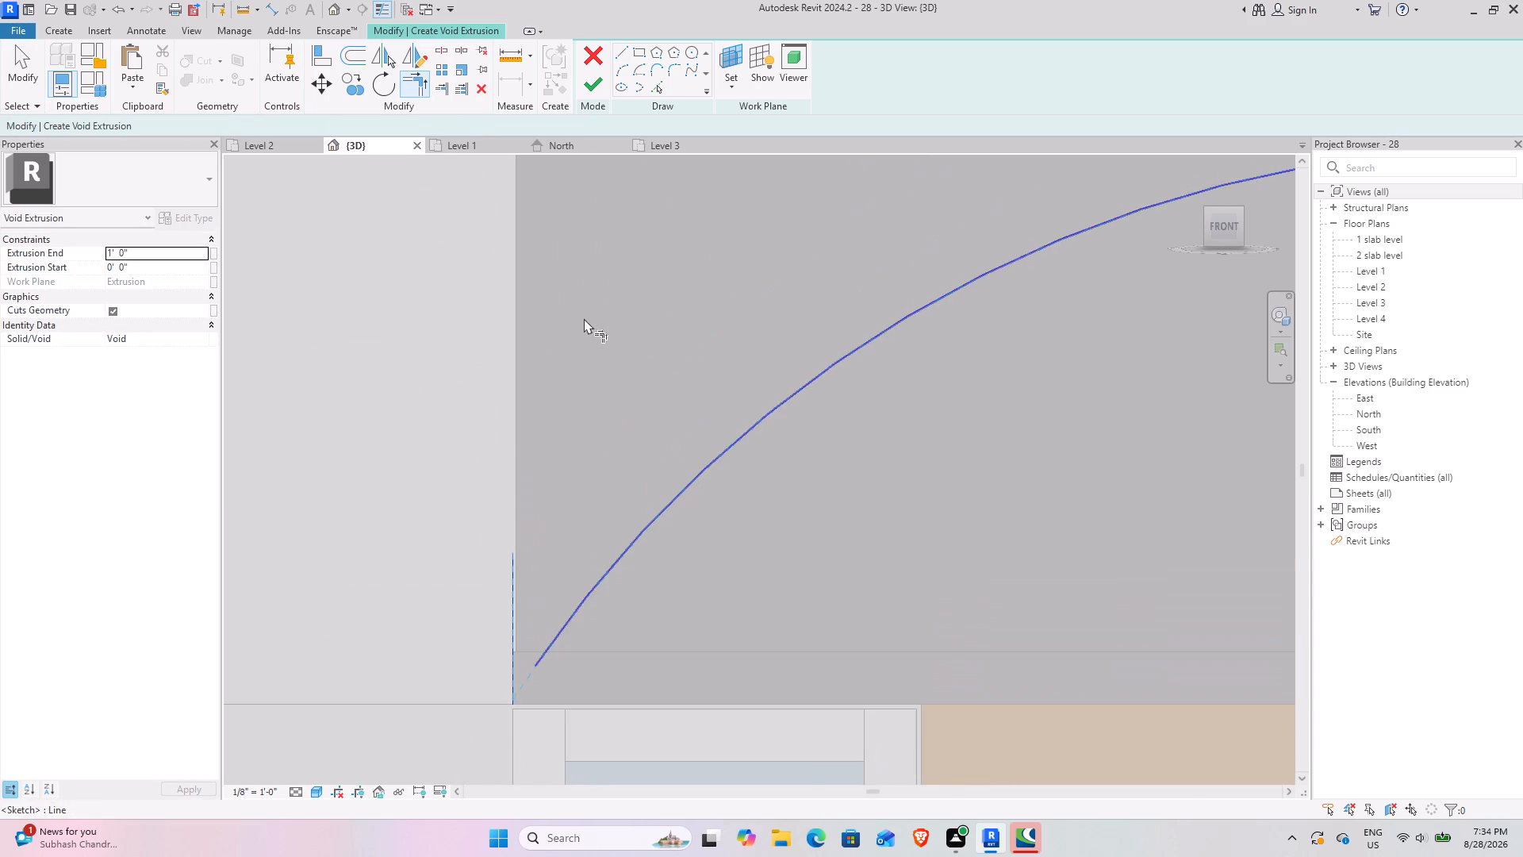
{"action": "scroll", "coordinate": [582, 321], "scroll_direction": "down", "scroll_amount": 4}
{"action": "left_click", "coordinate": [618, 213]}
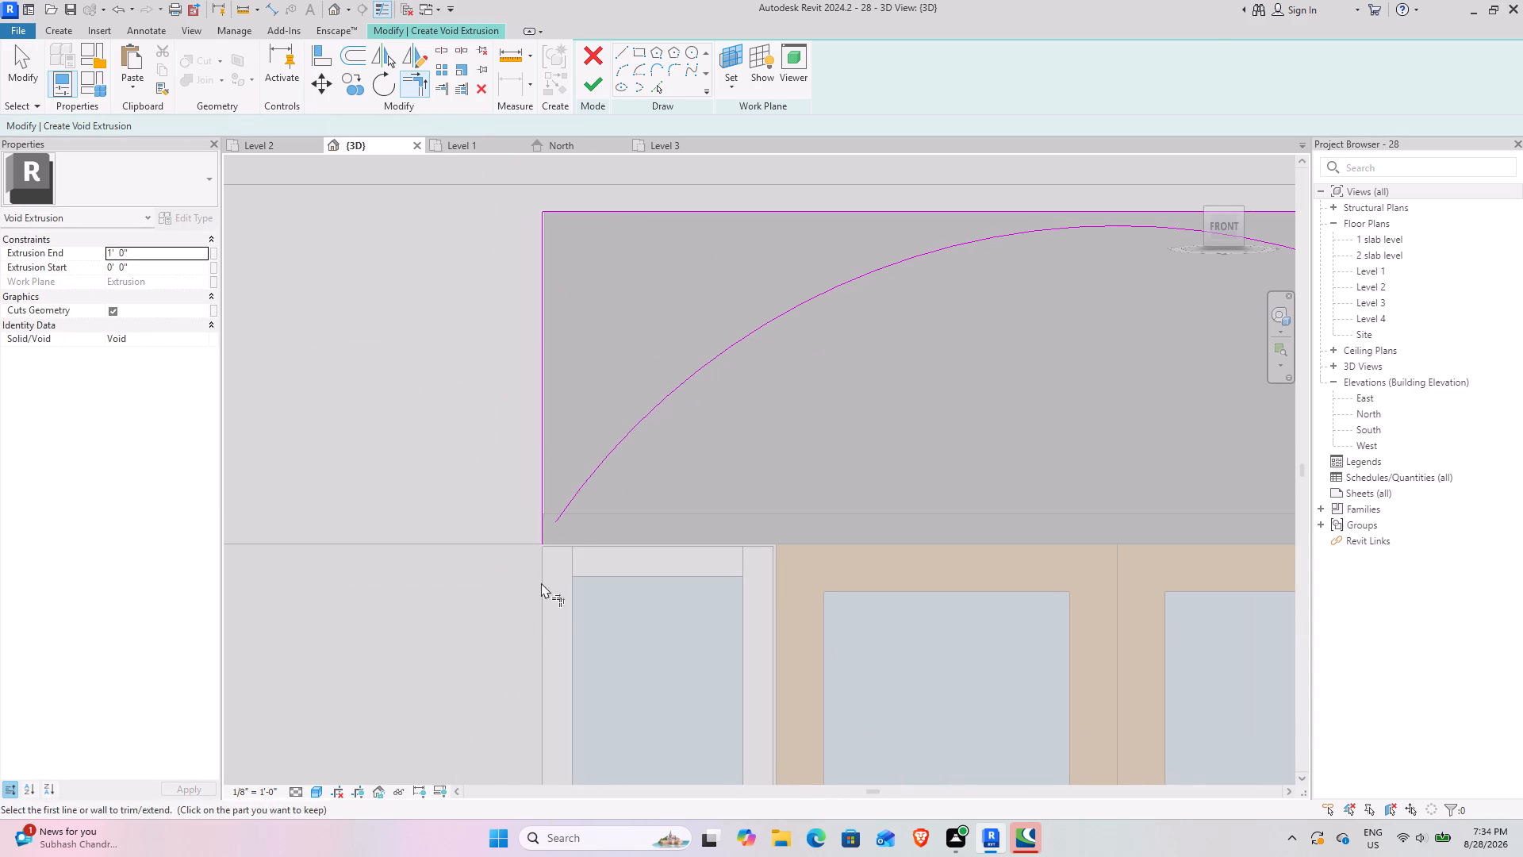
{"action": "left_click", "coordinate": [540, 528]}
{"action": "left_click", "coordinate": [566, 513]}
Trim/extend the arc's right end and the right vertical line to each other, and try to finish the sketch.
{"action": "scroll", "coordinate": [766, 546], "scroll_direction": "down", "scroll_amount": 4}
{"action": "middle_click_drag", "start_coordinate": [967, 503], "coordinate": [484, 573]}
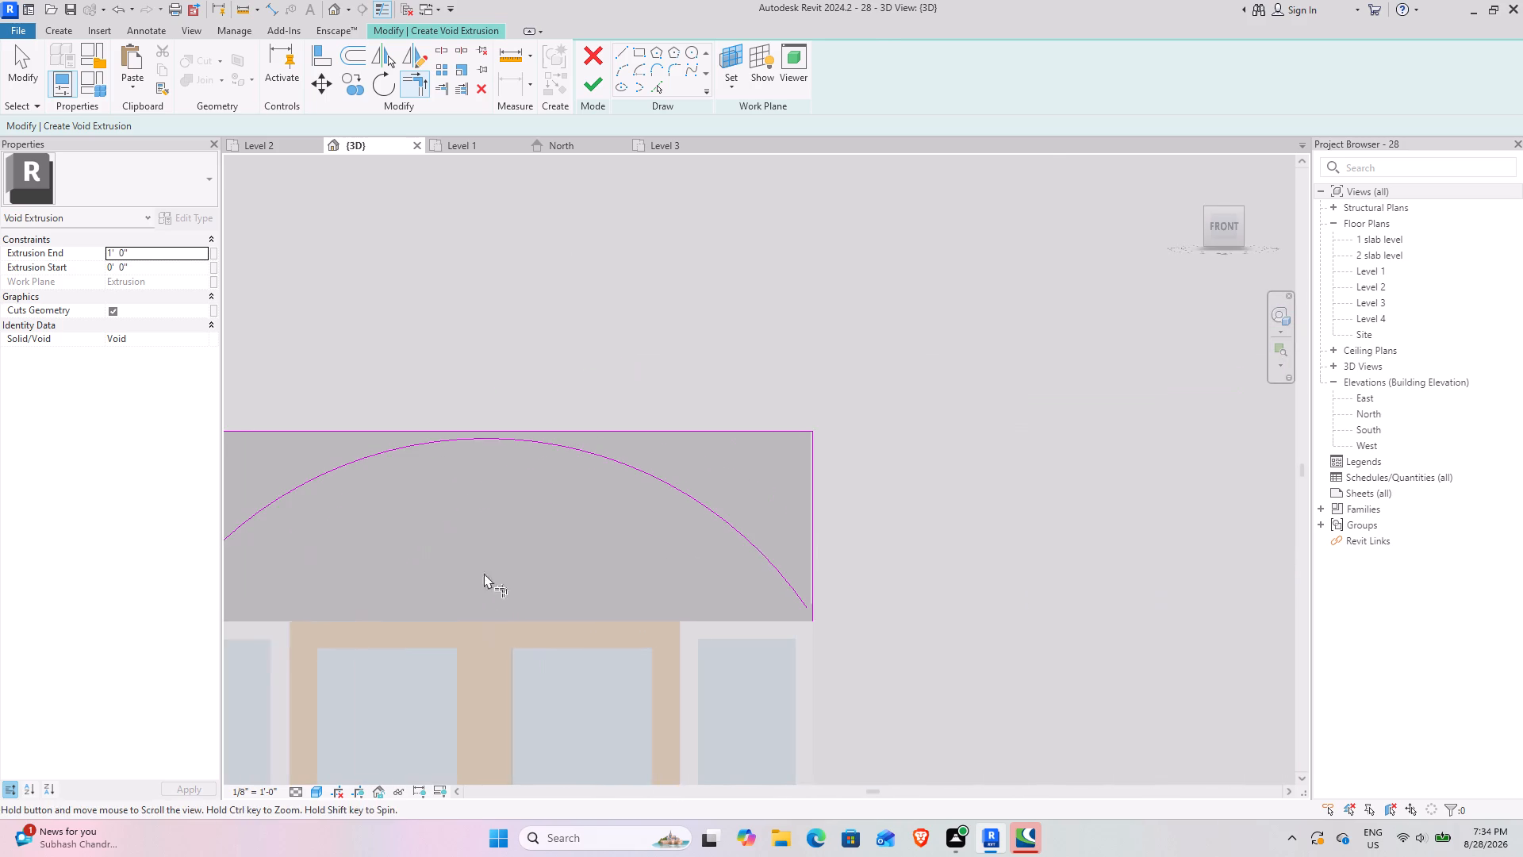
{"action": "middle_click_drag", "start_coordinate": [484, 573], "coordinate": [483, 579]}
{"action": "scroll", "coordinate": [773, 613], "scroll_direction": "up", "scroll_amount": 3}
{"action": "left_click", "coordinate": [808, 589]}
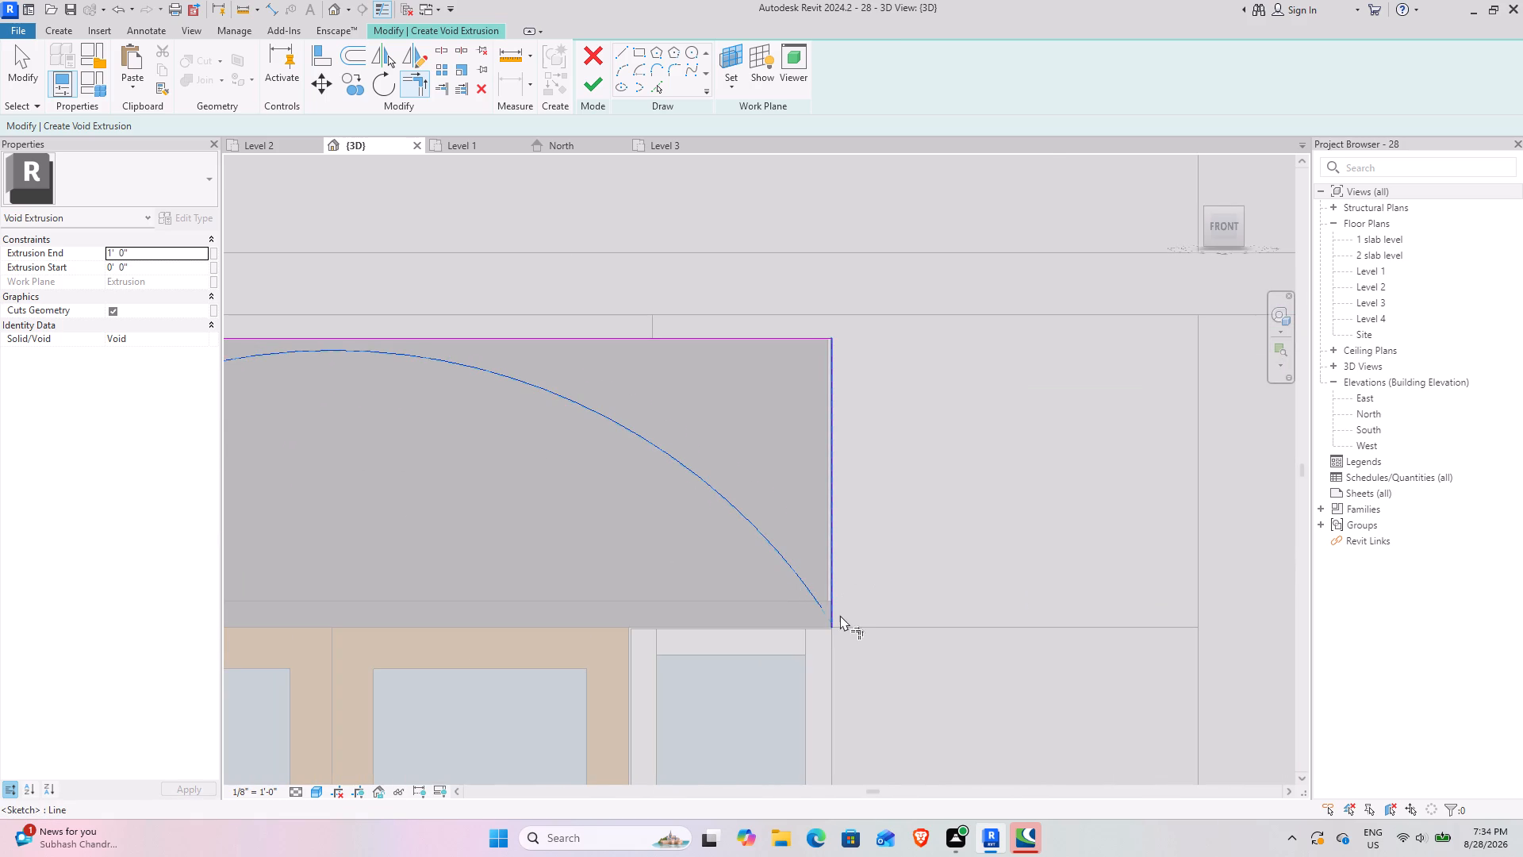
{"action": "left_click", "coordinate": [828, 620]}
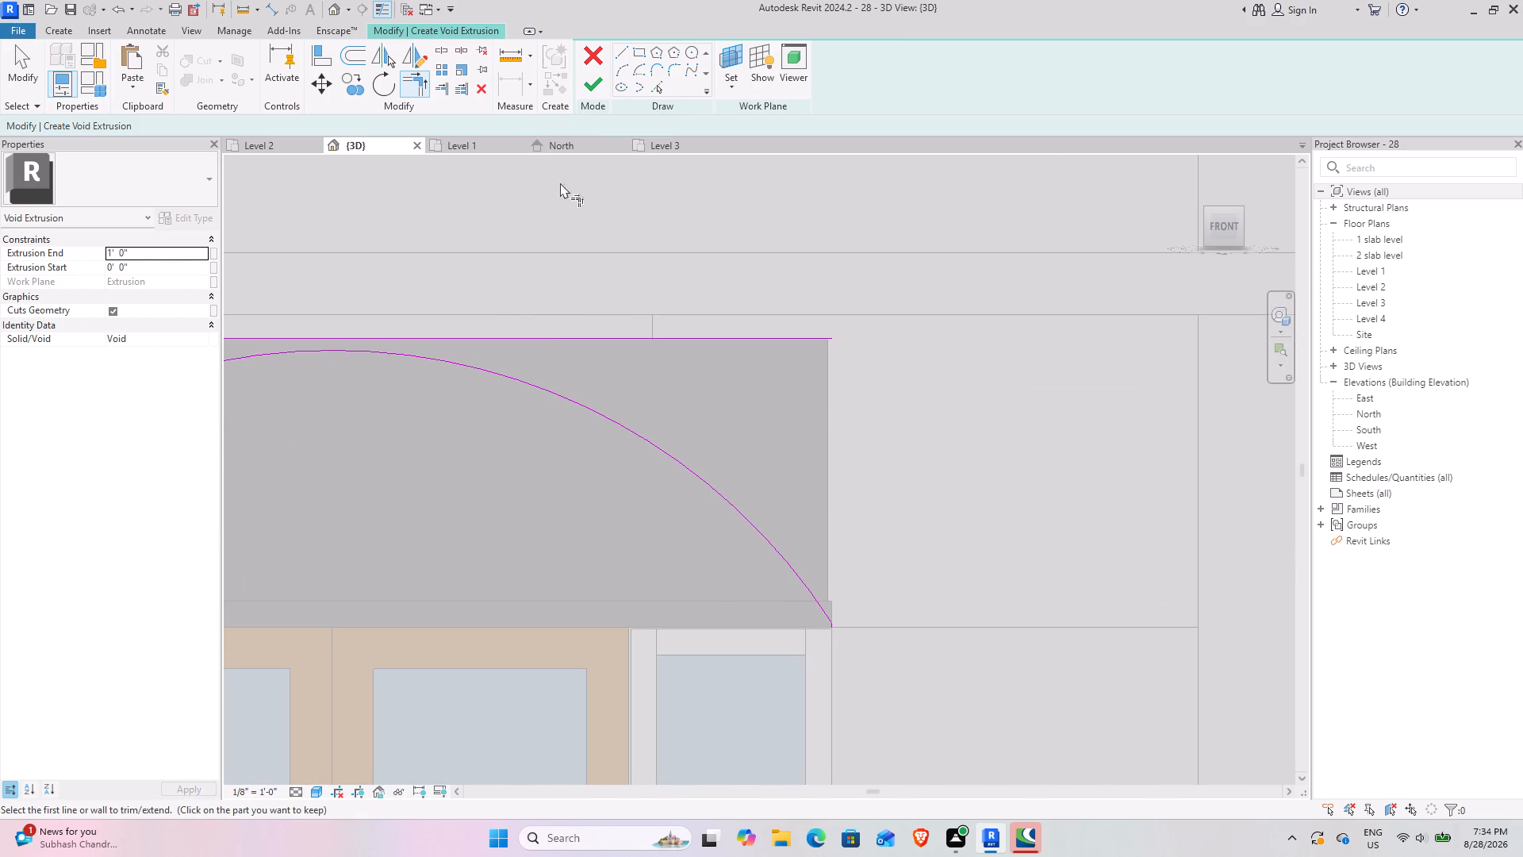
{"action": "left_click", "coordinate": [596, 78]}
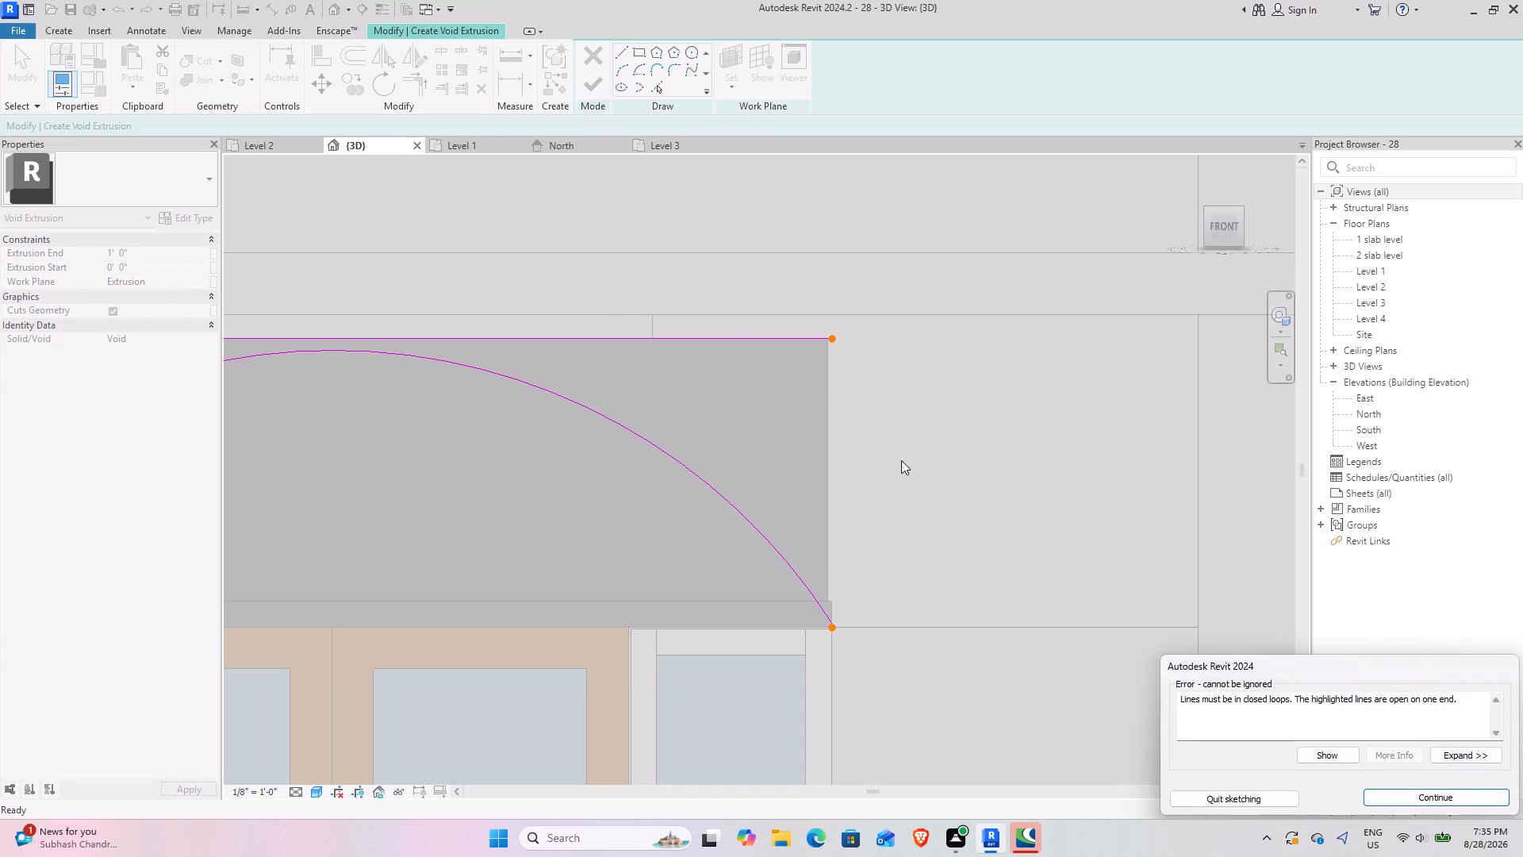
{"action": "key", "text": "Escape"}
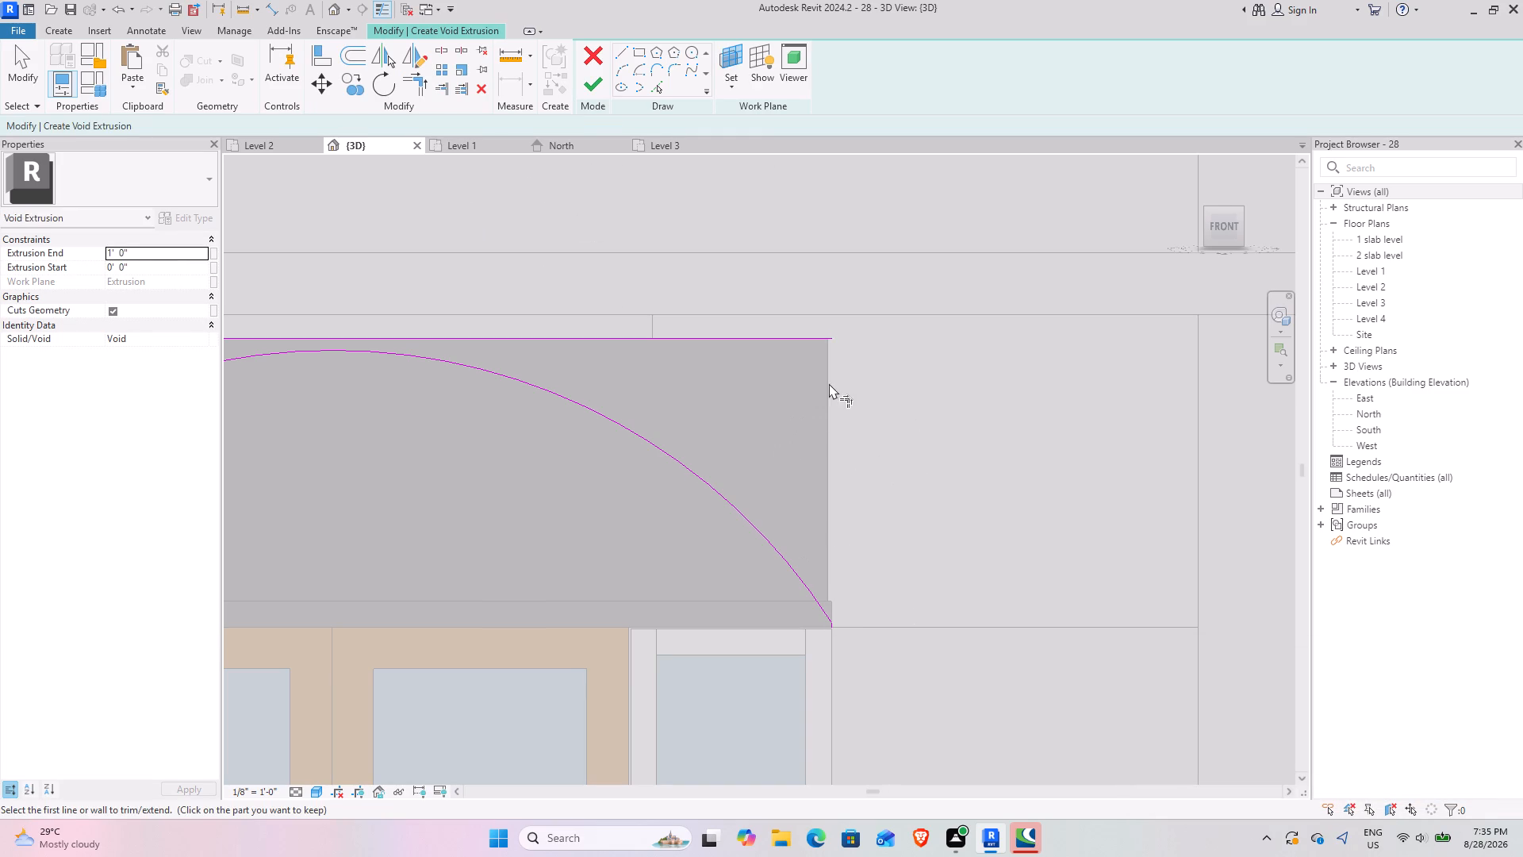
Delete the short leftover vertical line segment below the arc's right end.
{"action": "key", "text": "Escape"}
{"action": "scroll", "coordinate": [815, 635], "scroll_direction": "up", "scroll_amount": 6}
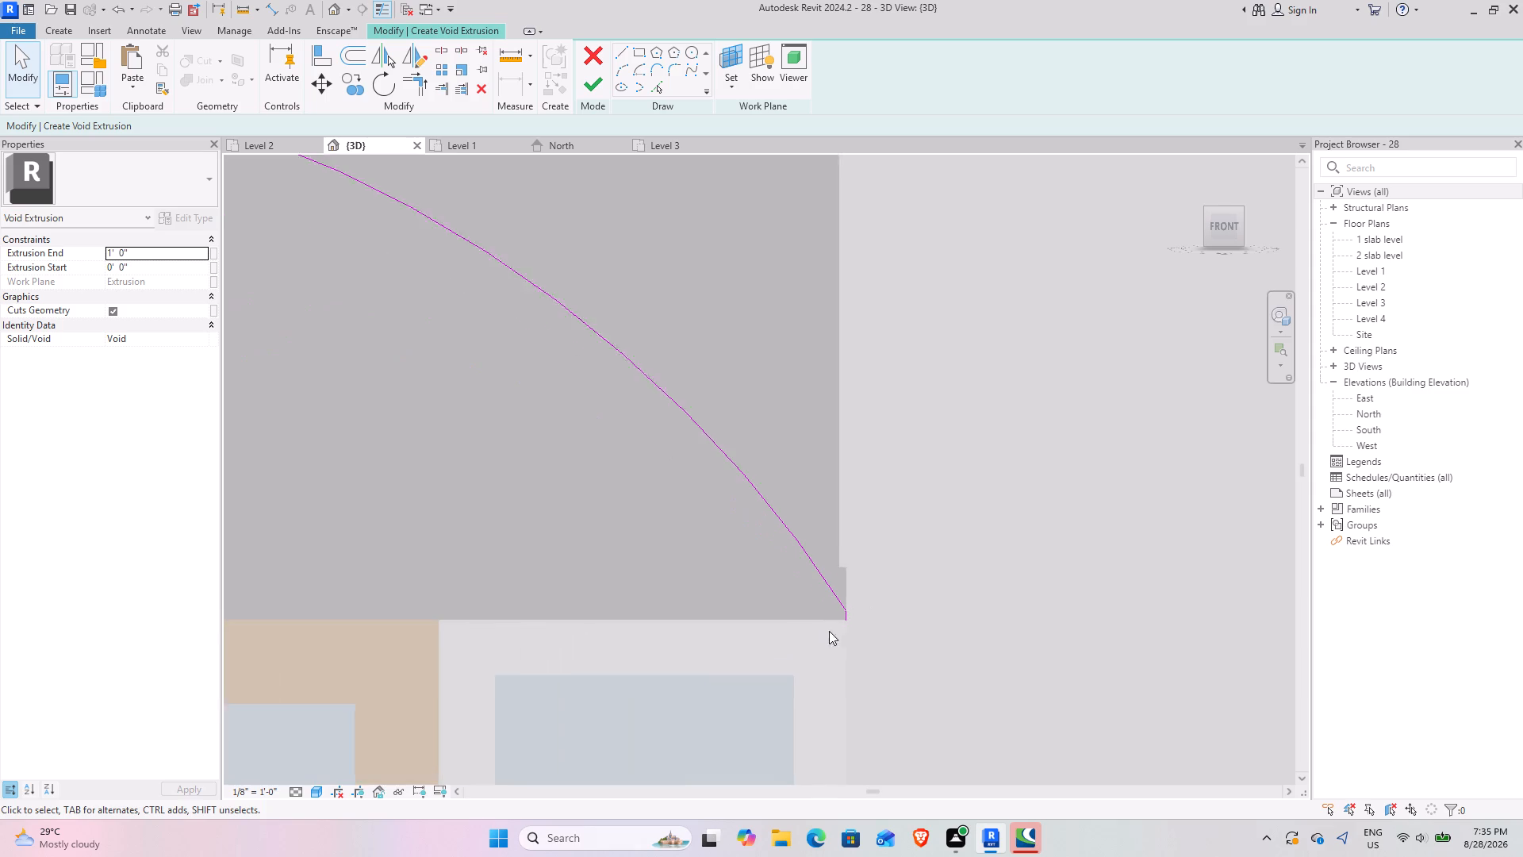
{"action": "scroll", "coordinate": [829, 631], "scroll_direction": "up", "scroll_amount": 9}
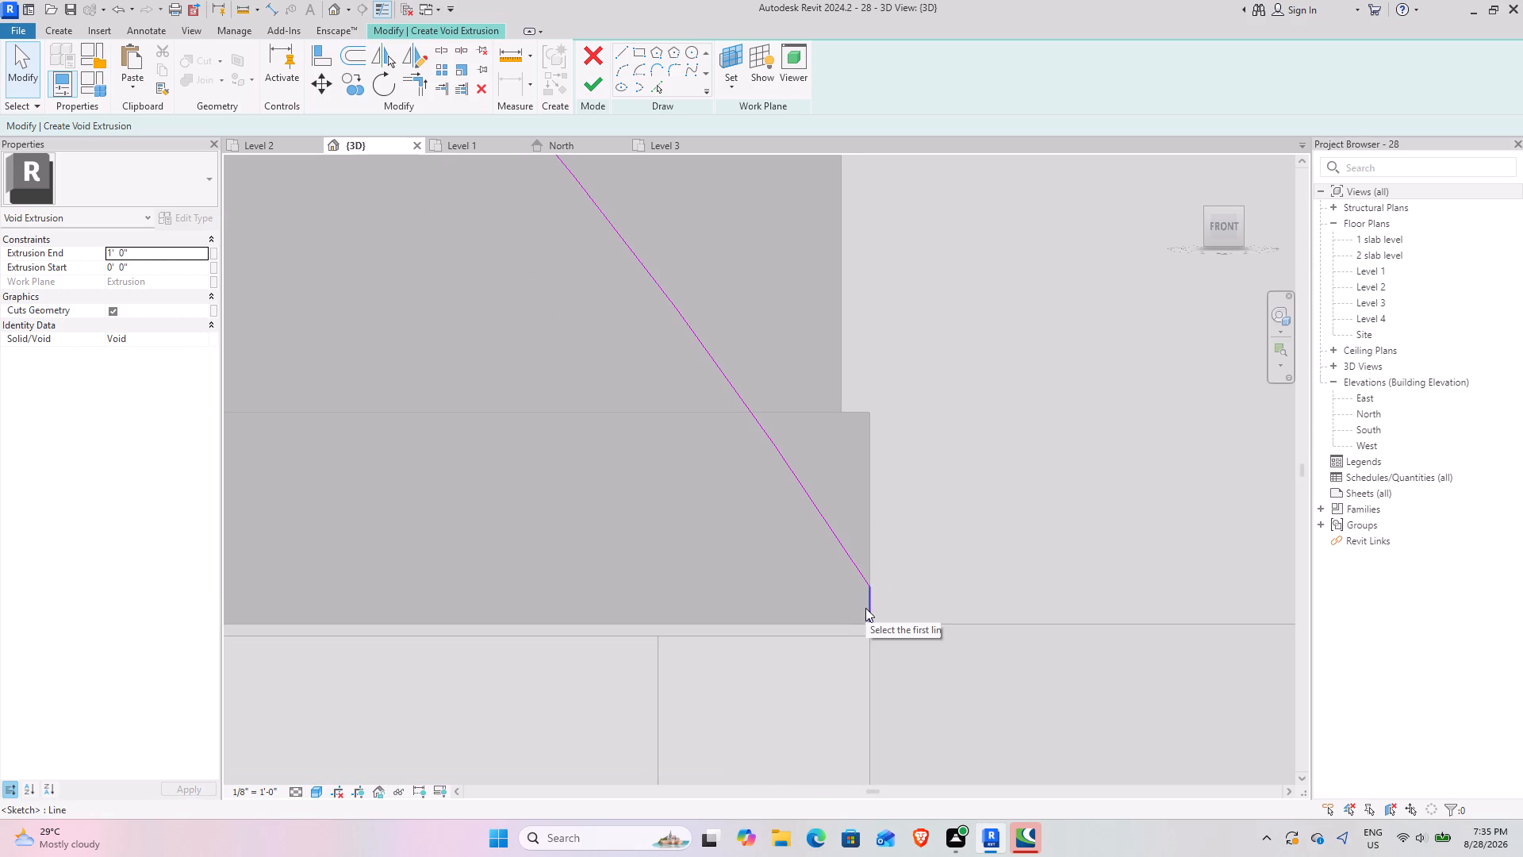
{"action": "scroll", "coordinate": [868, 510], "scroll_direction": "down", "scroll_amount": 5}
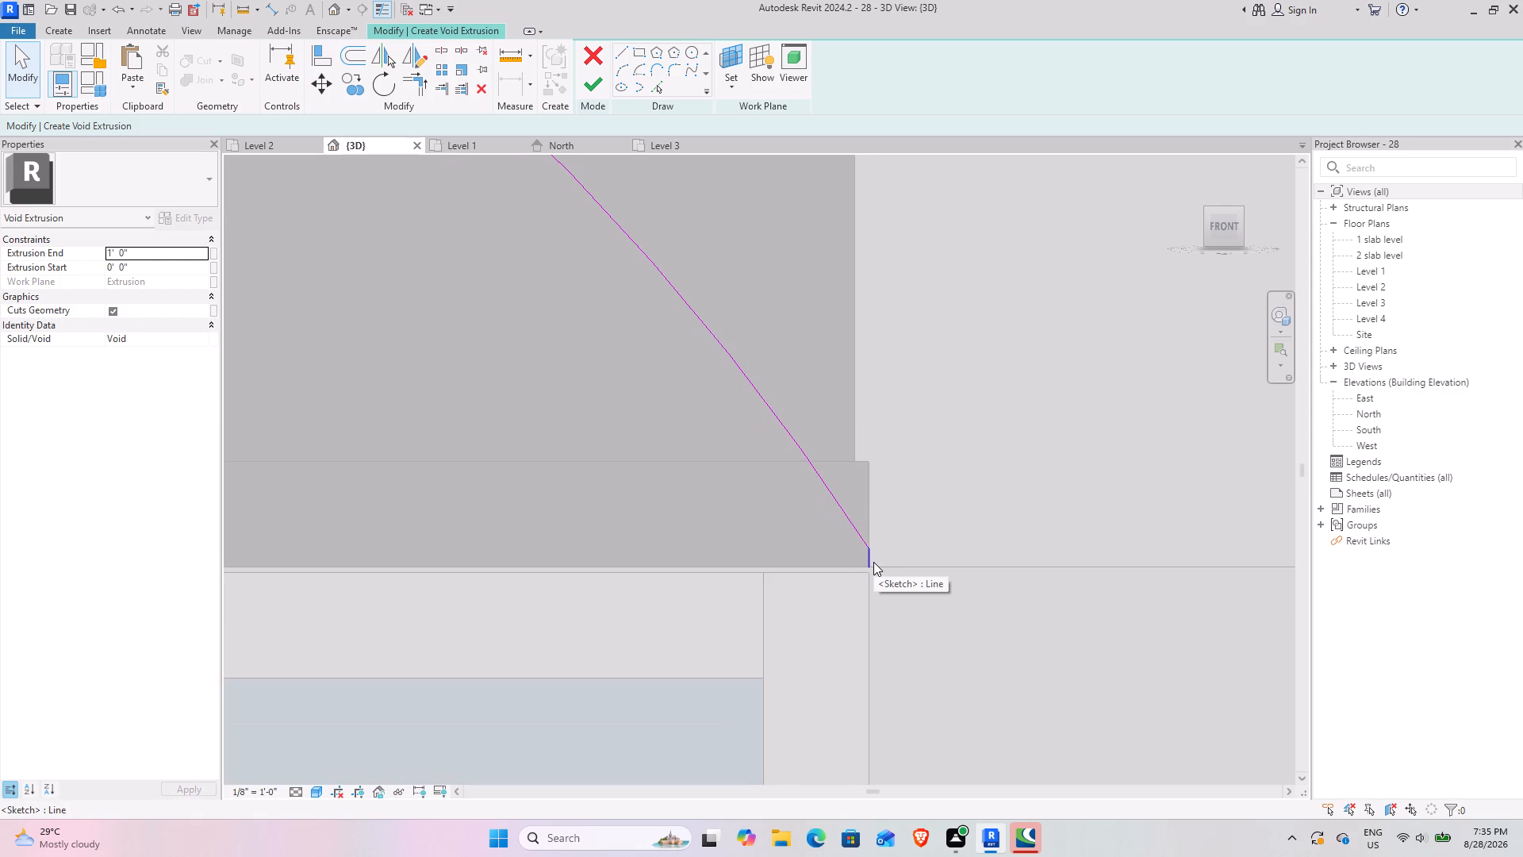
{"action": "left_click", "coordinate": [876, 564]}
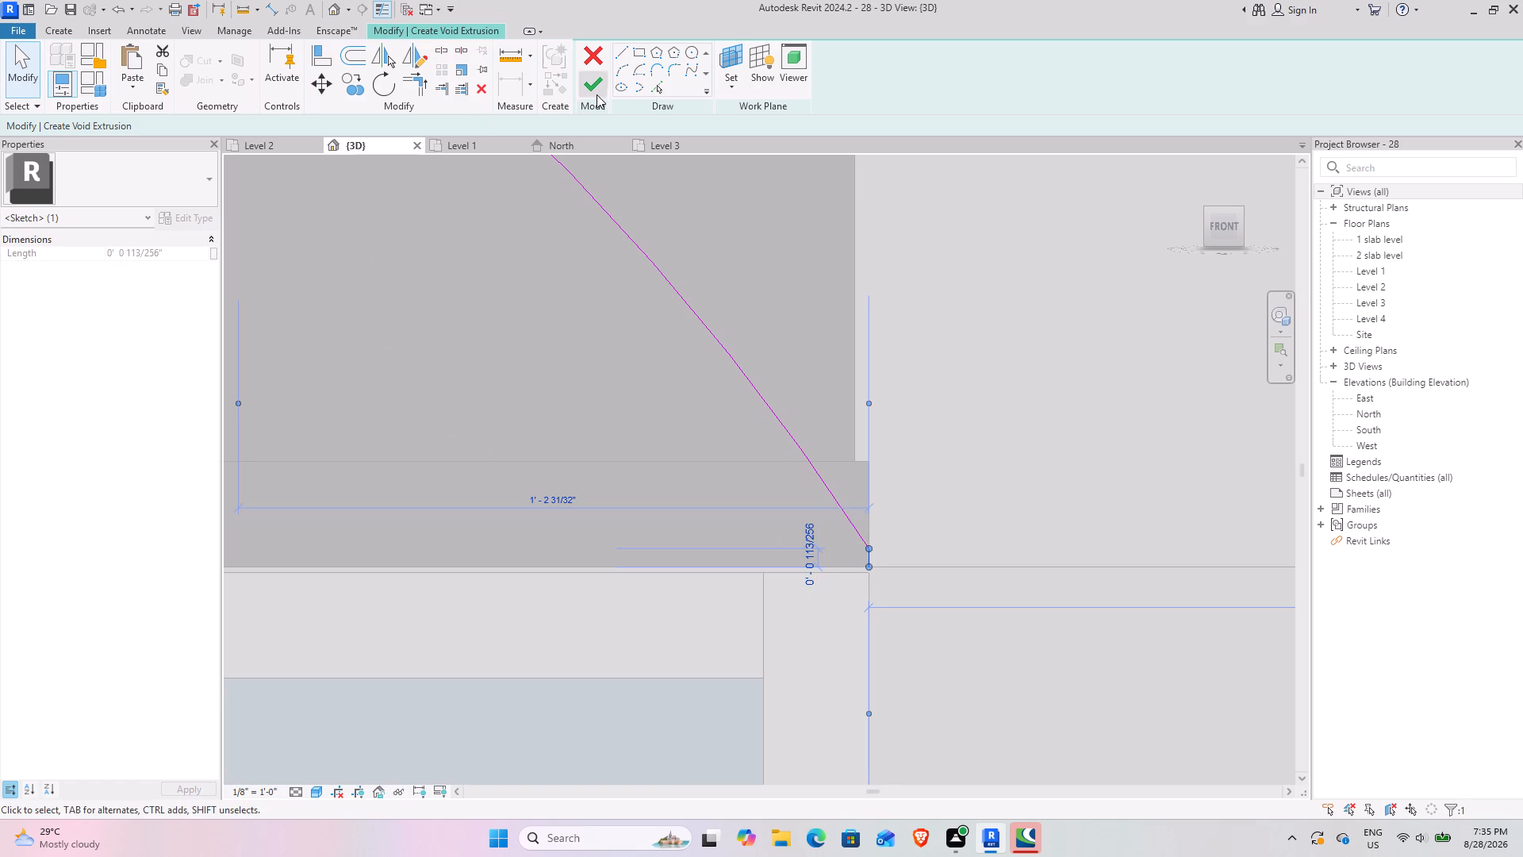
{"action": "left_click", "coordinate": [481, 91]}
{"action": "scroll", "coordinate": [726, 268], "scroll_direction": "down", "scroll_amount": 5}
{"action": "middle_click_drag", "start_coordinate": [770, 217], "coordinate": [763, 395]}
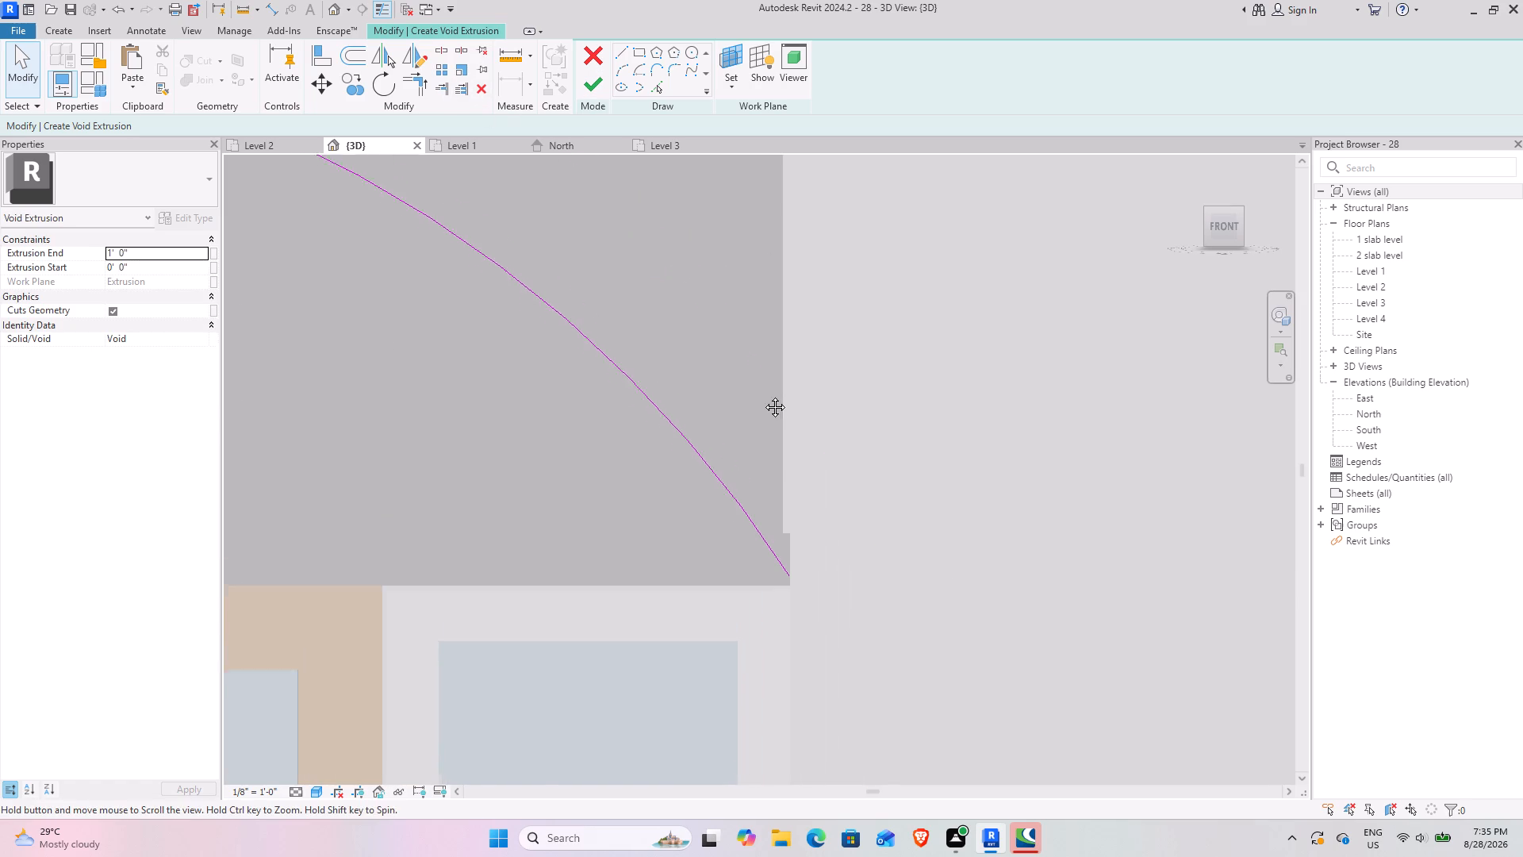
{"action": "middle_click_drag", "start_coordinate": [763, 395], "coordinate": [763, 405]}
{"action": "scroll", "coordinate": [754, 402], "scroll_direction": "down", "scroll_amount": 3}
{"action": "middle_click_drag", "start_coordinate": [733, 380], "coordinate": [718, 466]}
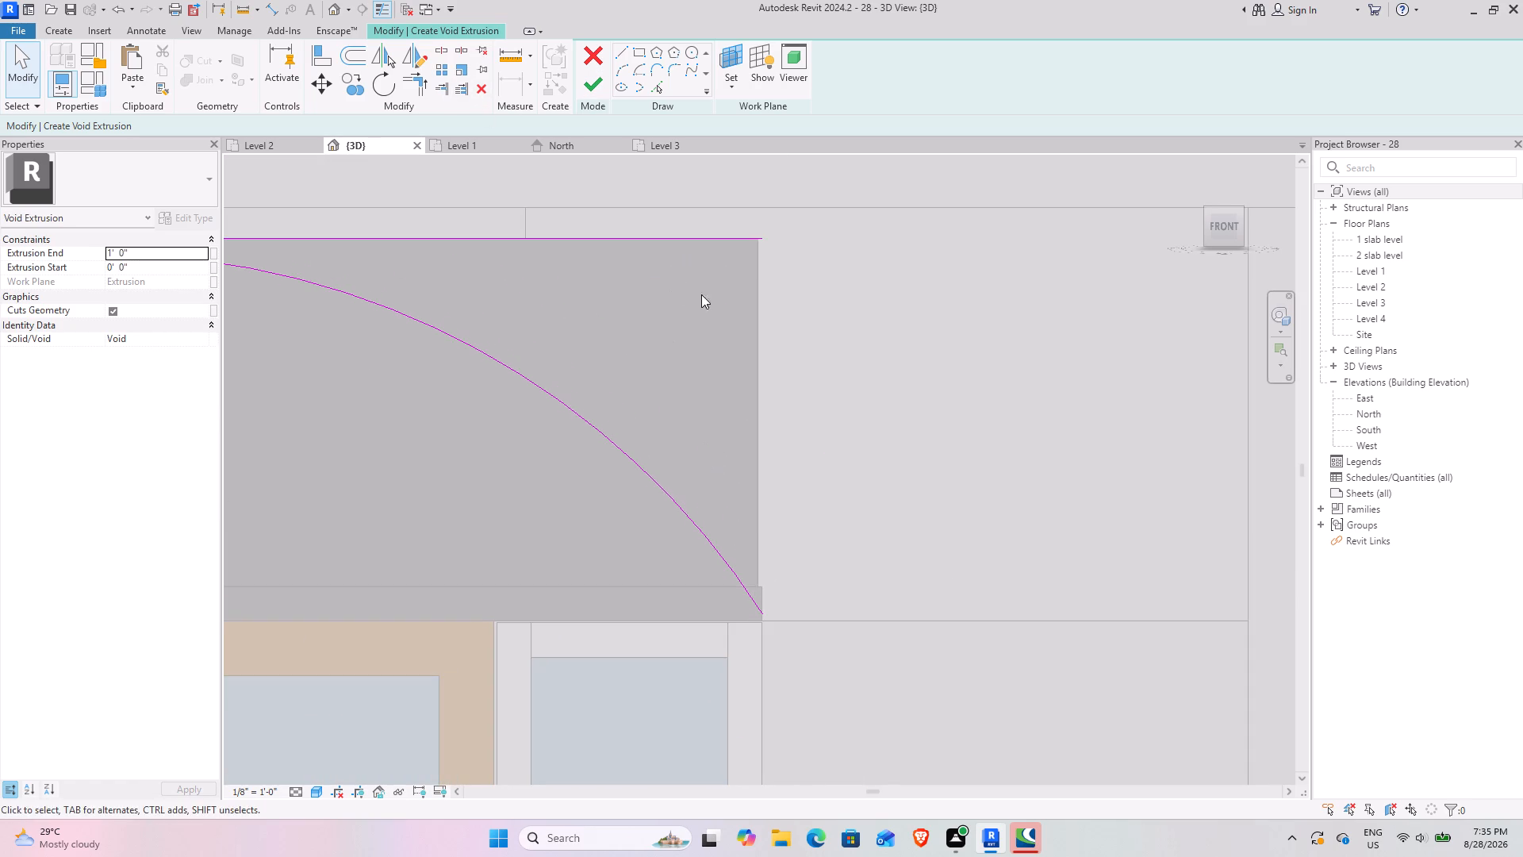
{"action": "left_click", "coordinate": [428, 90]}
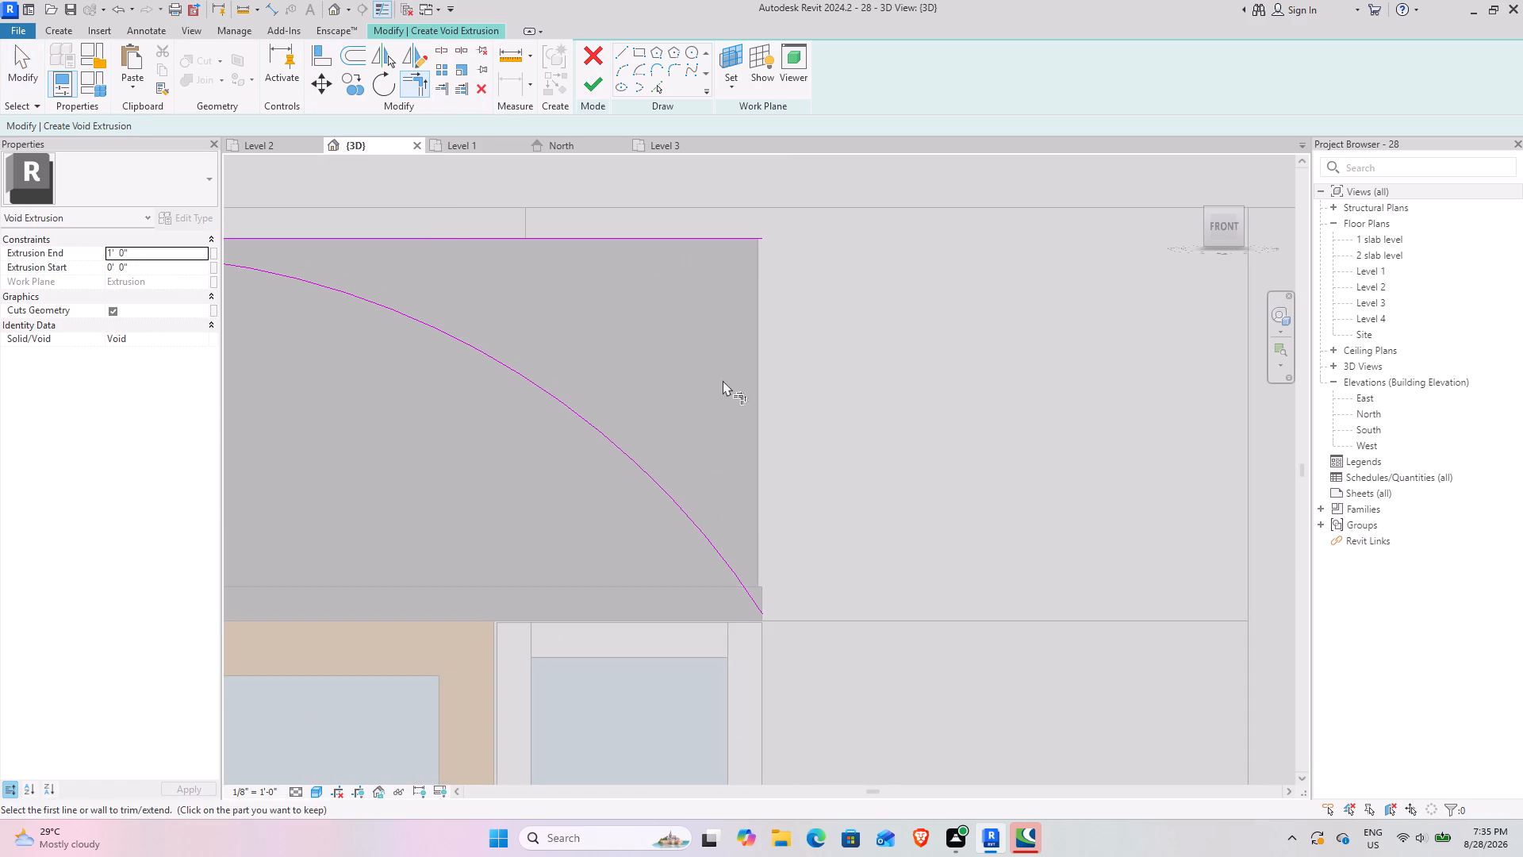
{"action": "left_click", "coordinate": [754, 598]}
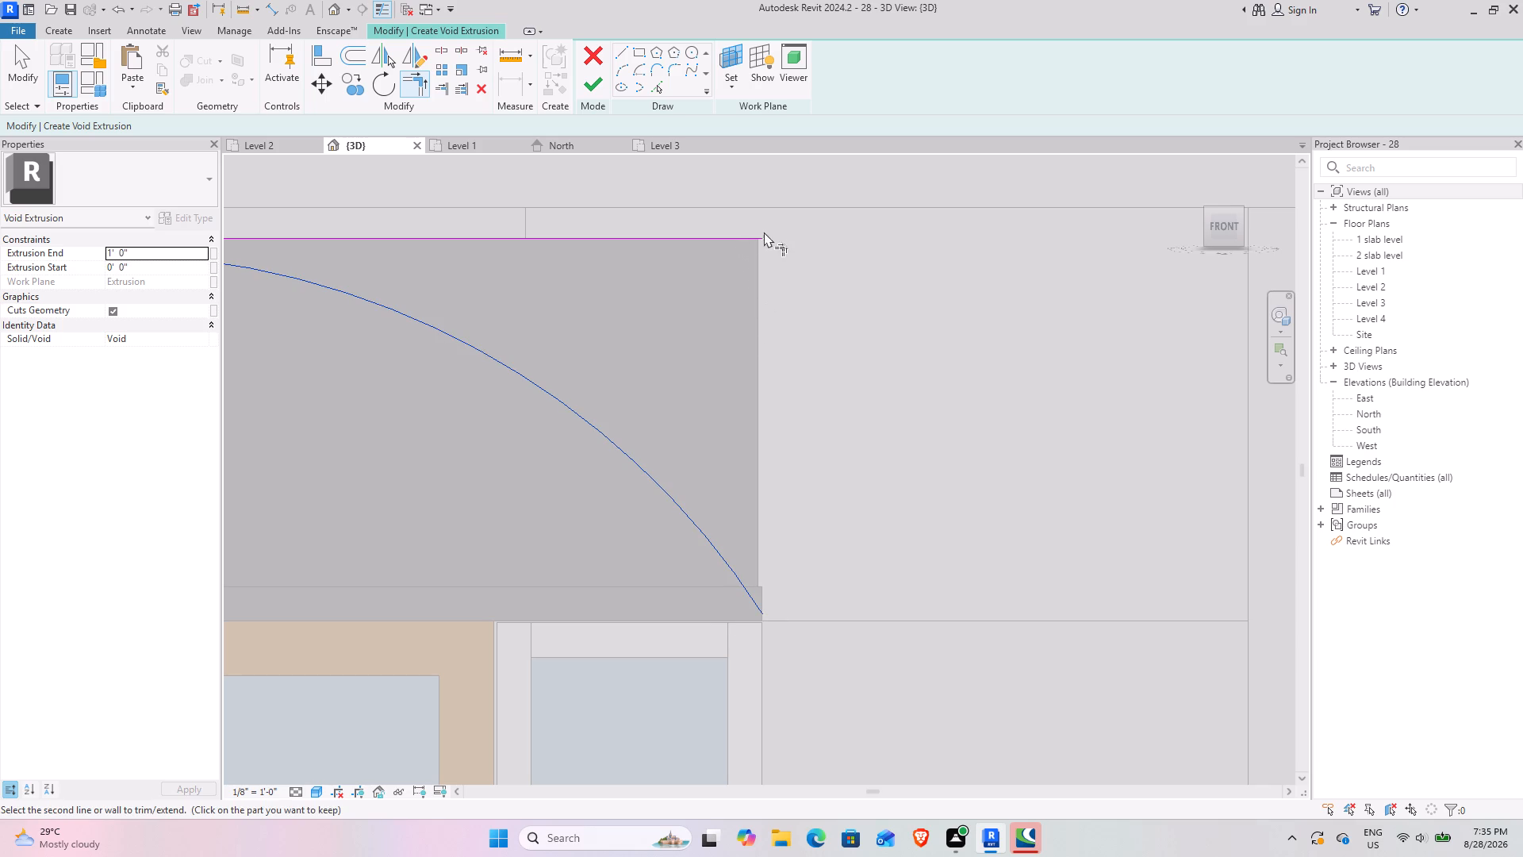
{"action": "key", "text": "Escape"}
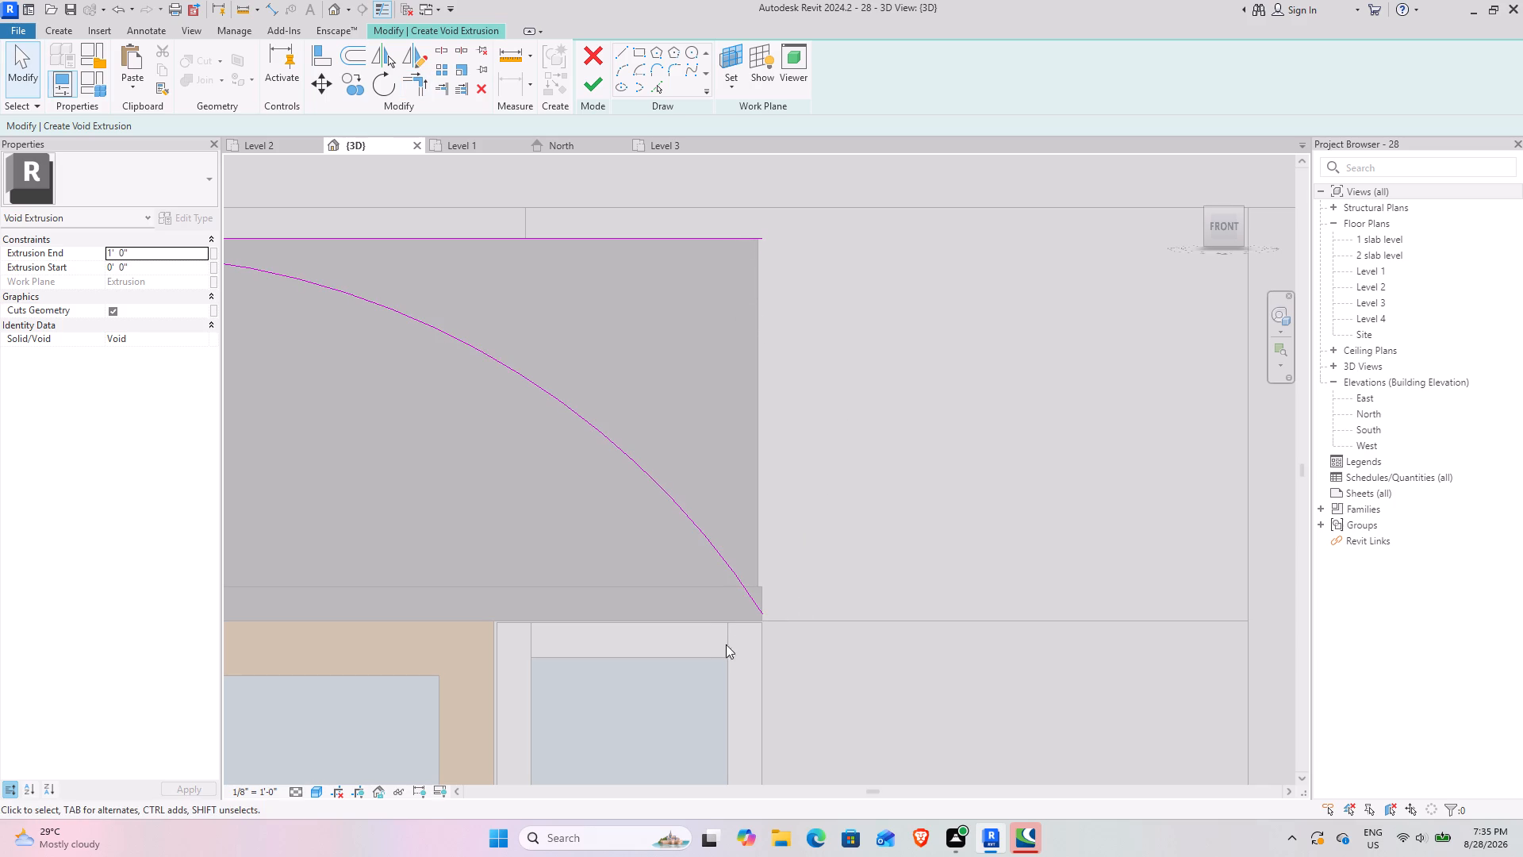
Close the profile with a vertical line from the arc's right end to the top line's right end, and finish the void extrusion sketch.
{"action": "scroll", "coordinate": [771, 500], "scroll_direction": "up", "scroll_amount": 2}
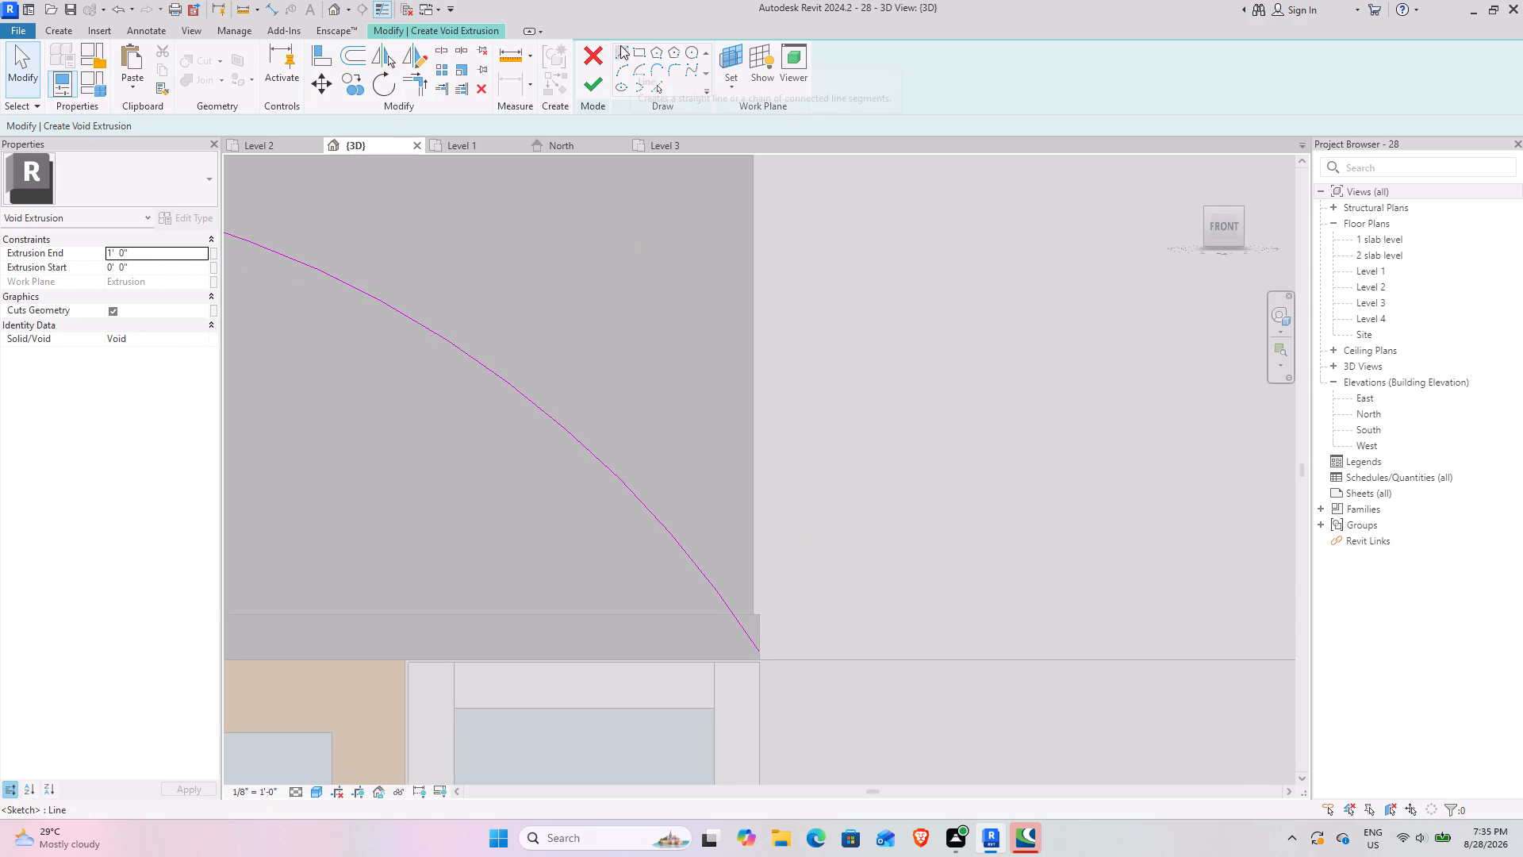
{"action": "left_click", "coordinate": [620, 45]}
{"action": "scroll", "coordinate": [780, 668], "scroll_direction": "up", "scroll_amount": 4}
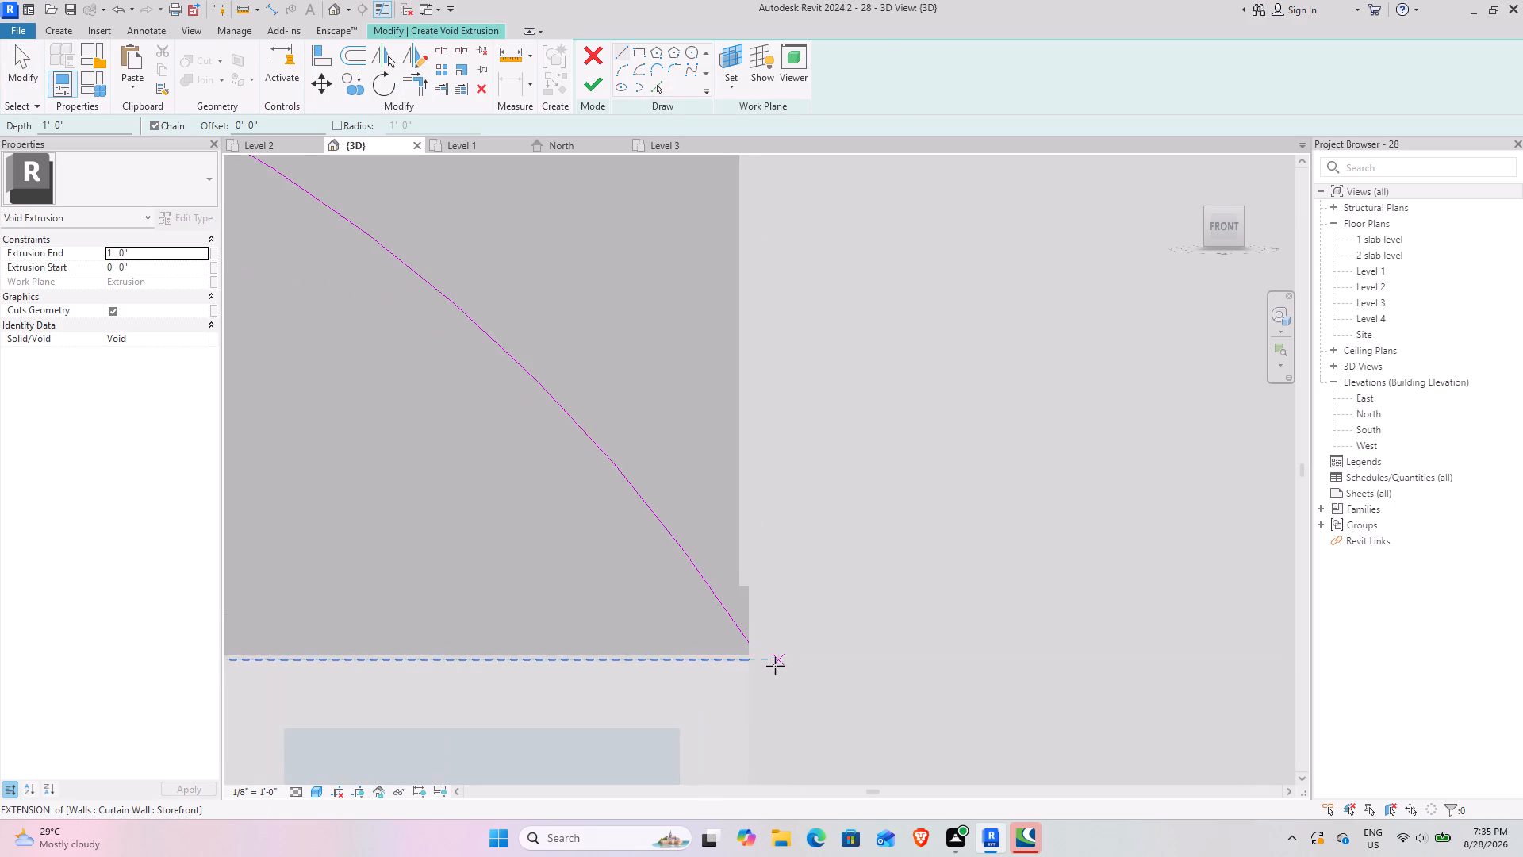
{"action": "scroll", "coordinate": [775, 666], "scroll_direction": "up", "scroll_amount": 3}
{"action": "left_click", "coordinate": [738, 628]}
{"action": "scroll", "coordinate": [742, 515], "scroll_direction": "down", "scroll_amount": 5}
{"action": "middle_click_drag", "start_coordinate": [744, 375], "coordinate": [784, 856]}
{"action": "left_click", "coordinate": [775, 394]}
{"action": "key", "text": "Escape"}
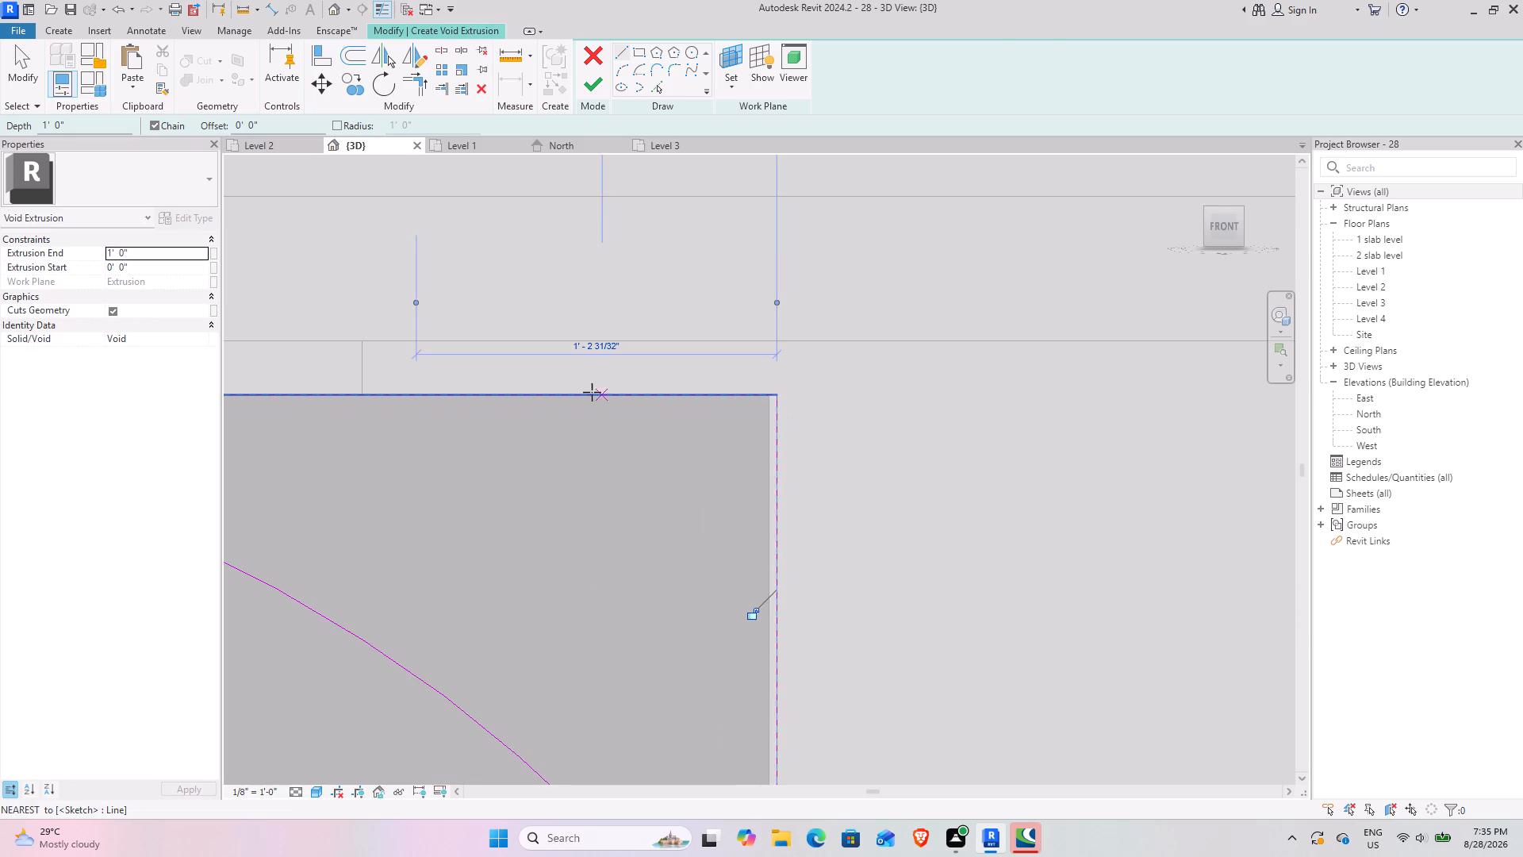
{"action": "left_click", "coordinate": [591, 75]}
{"action": "scroll", "coordinate": [698, 502], "scroll_direction": "down", "scroll_amount": 9}
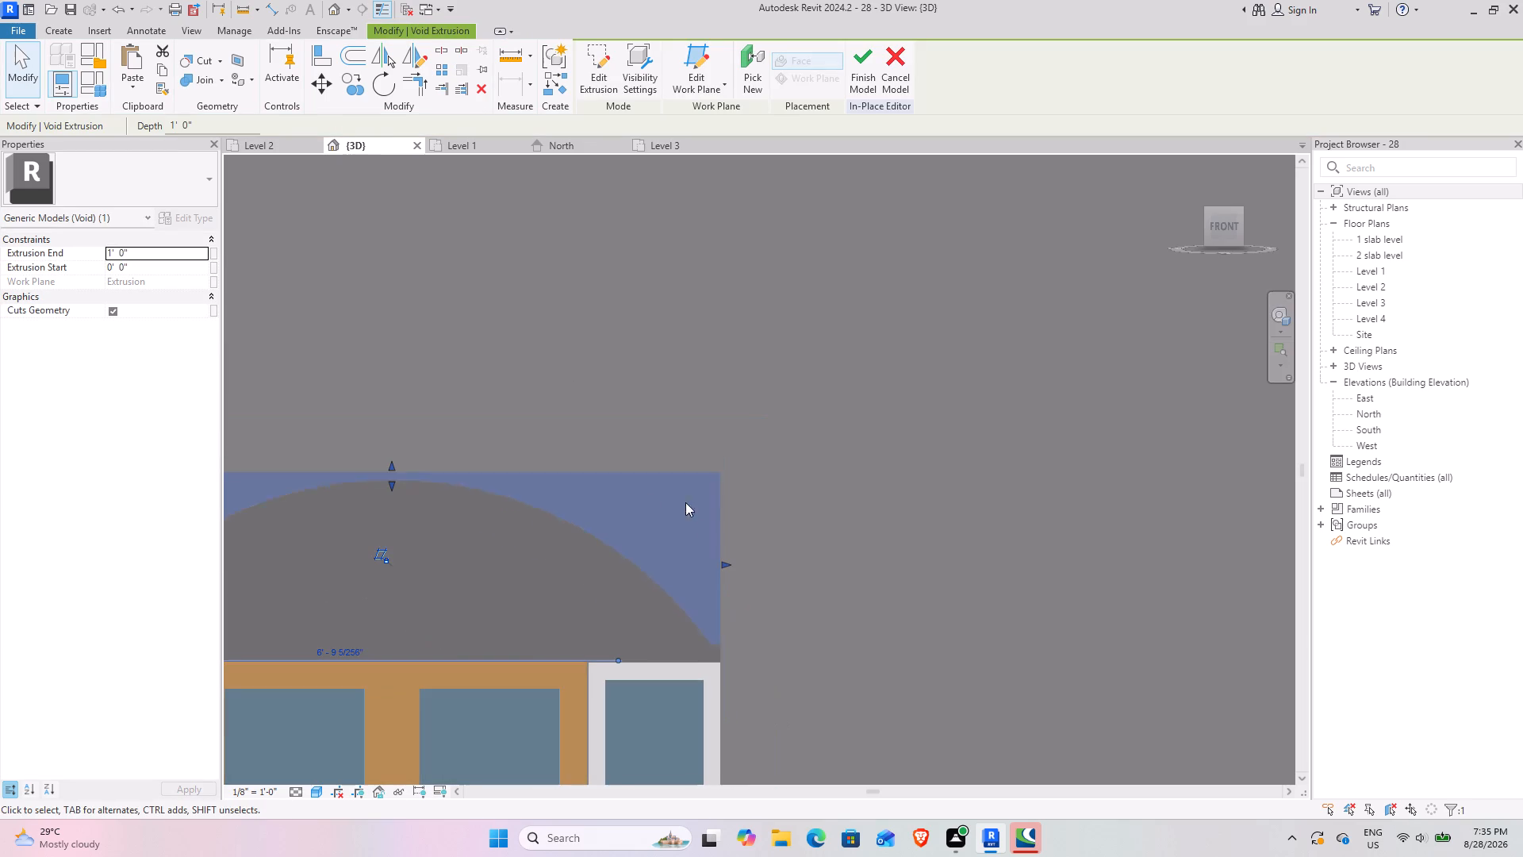
Examine the arched panel and the head bar above the entrance door from several angles.
{"action": "scroll", "coordinate": [425, 567], "scroll_direction": "down", "scroll_amount": 4}
{"action": "middle_click_drag", "start_coordinate": [423, 568], "coordinate": [553, 639], "text": "shift"}
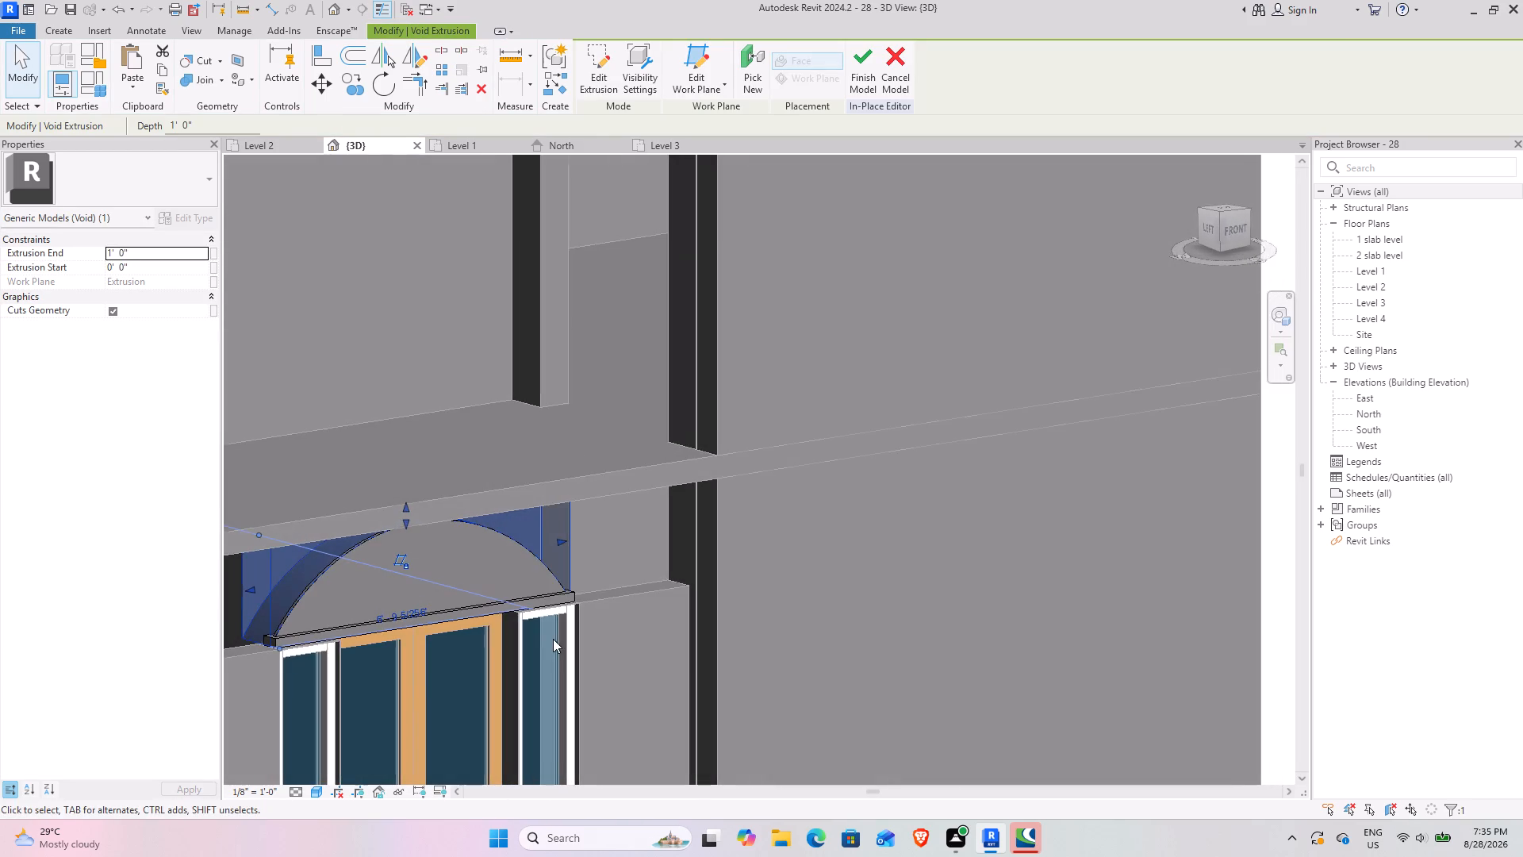
{"action": "middle_click_drag", "start_coordinate": [541, 637], "coordinate": [426, 635], "text": "shift"}
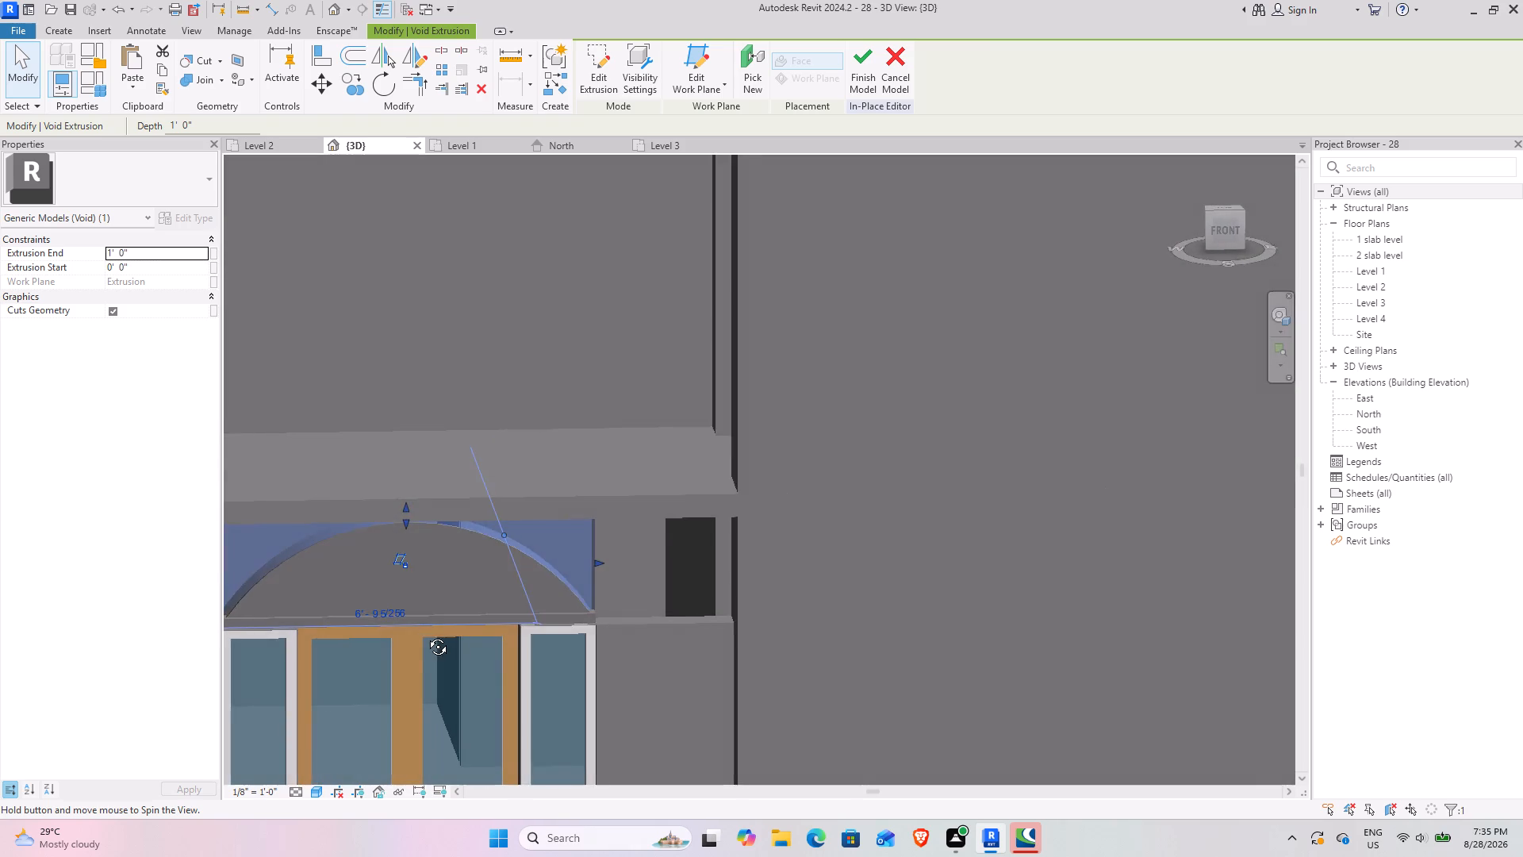
{"action": "middle_click_drag", "start_coordinate": [426, 635], "coordinate": [424, 635], "text": "shift"}
{"action": "scroll", "coordinate": [415, 632], "scroll_direction": "down", "scroll_amount": 5}
{"action": "middle_click_drag", "start_coordinate": [404, 636], "coordinate": [570, 500]}
{"action": "middle_click_drag", "start_coordinate": [497, 533], "coordinate": [462, 568], "text": "shift"}
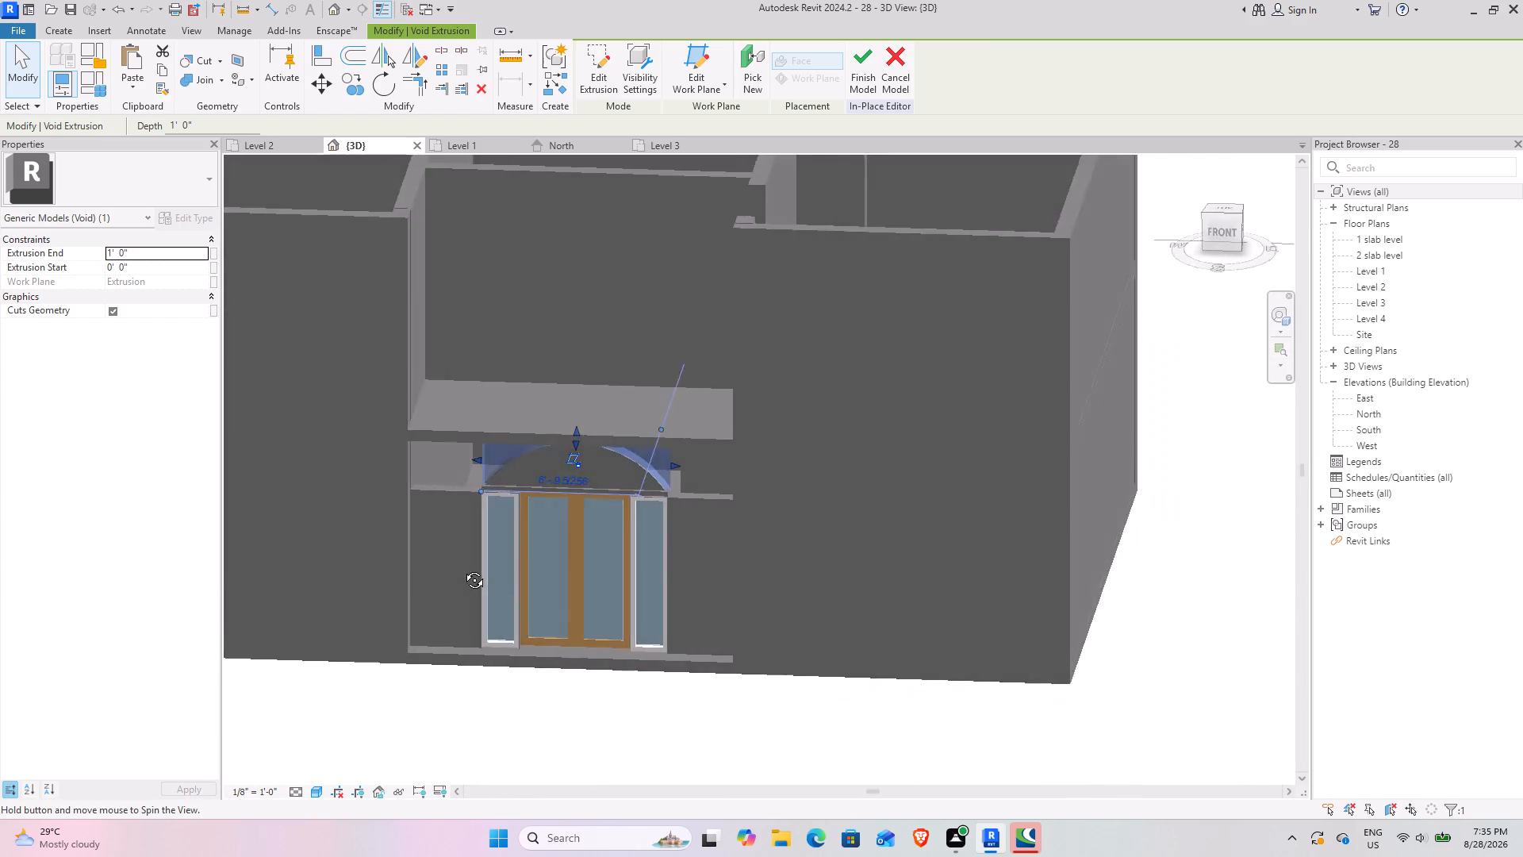
{"action": "middle_click_drag", "start_coordinate": [462, 568], "coordinate": [391, 569], "text": "shift"}
{"action": "left_click", "coordinate": [443, 743]}
{"action": "middle_click_drag", "start_coordinate": [418, 670], "coordinate": [478, 531], "text": "shift"}
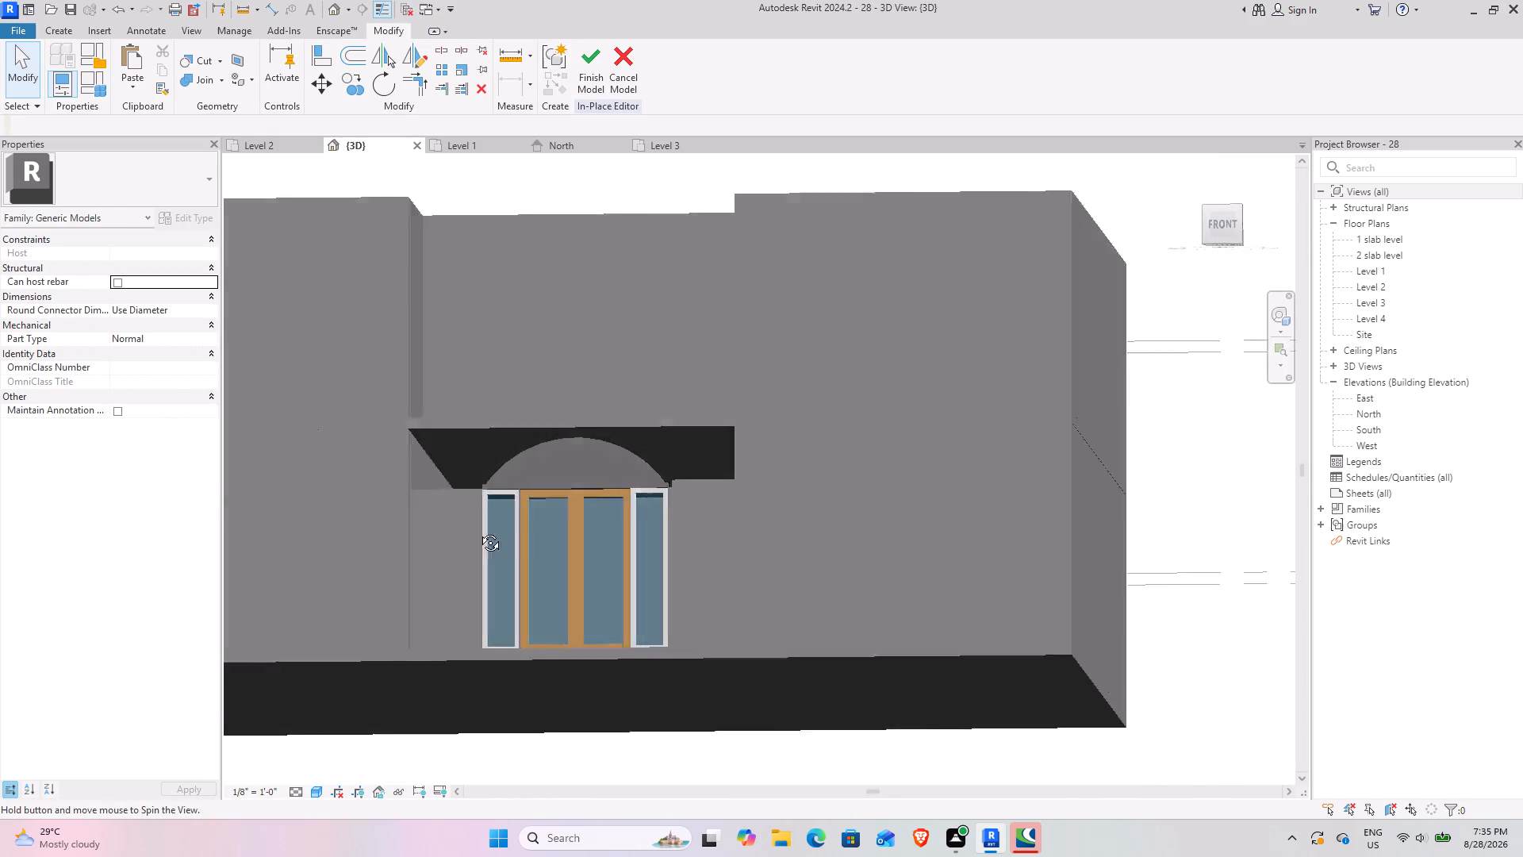
{"action": "middle_click_drag", "start_coordinate": [478, 531], "coordinate": [501, 651], "text": "shift"}
{"action": "middle_click_drag", "start_coordinate": [527, 644], "coordinate": [548, 671], "text": "shift"}
{"action": "middle_click_drag", "start_coordinate": [526, 680], "coordinate": [438, 701], "text": "shift"}
{"action": "scroll", "coordinate": [540, 446], "scroll_direction": "up", "scroll_amount": 5}
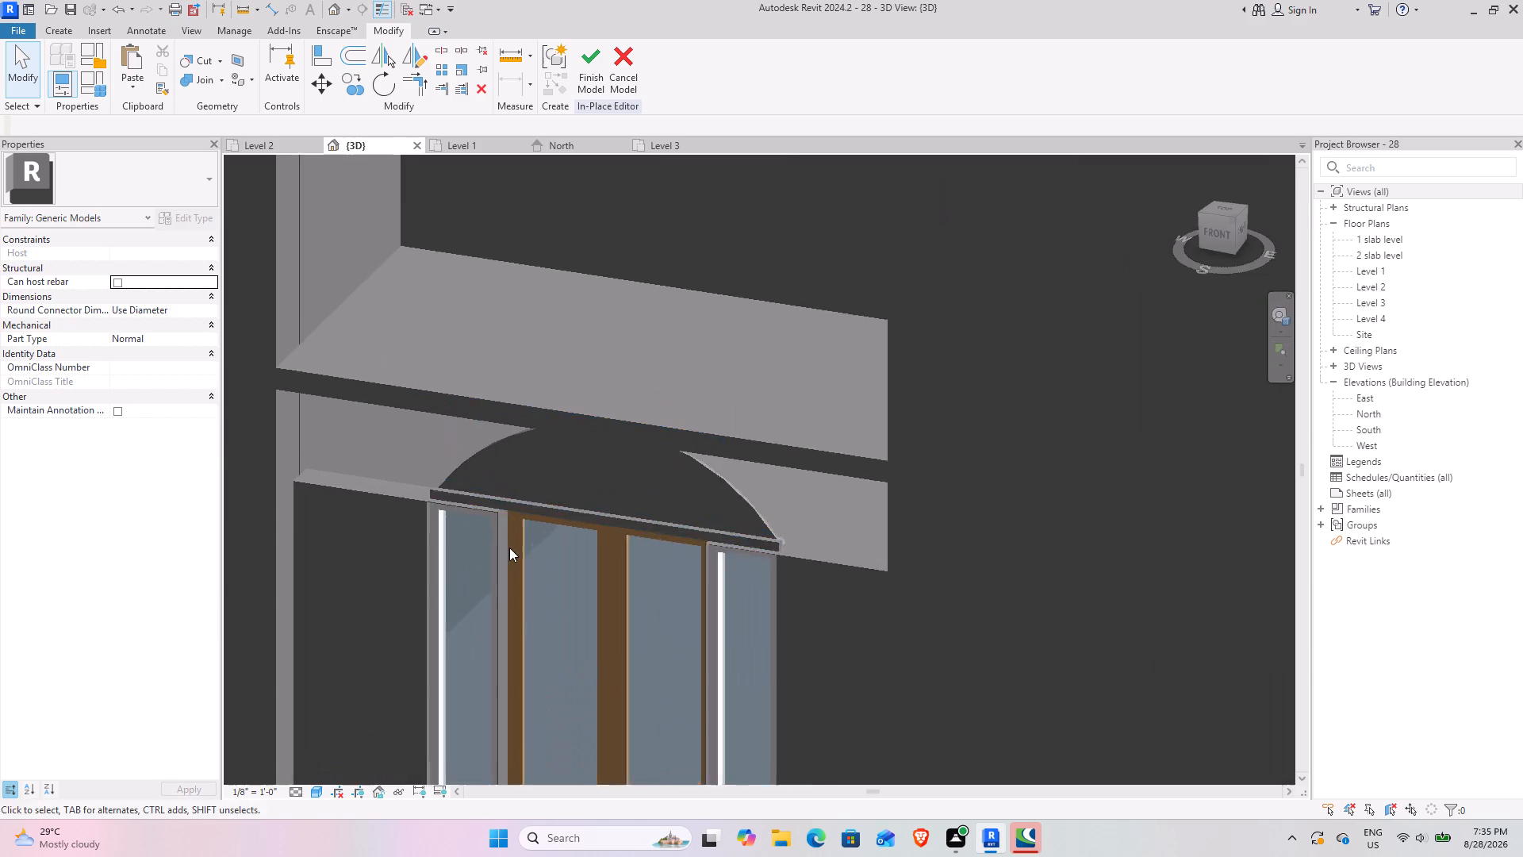
{"action": "scroll", "coordinate": [509, 548], "scroll_direction": "up", "scroll_amount": 5}
{"action": "middle_click_drag", "start_coordinate": [375, 602], "coordinate": [544, 638], "text": "shift"}
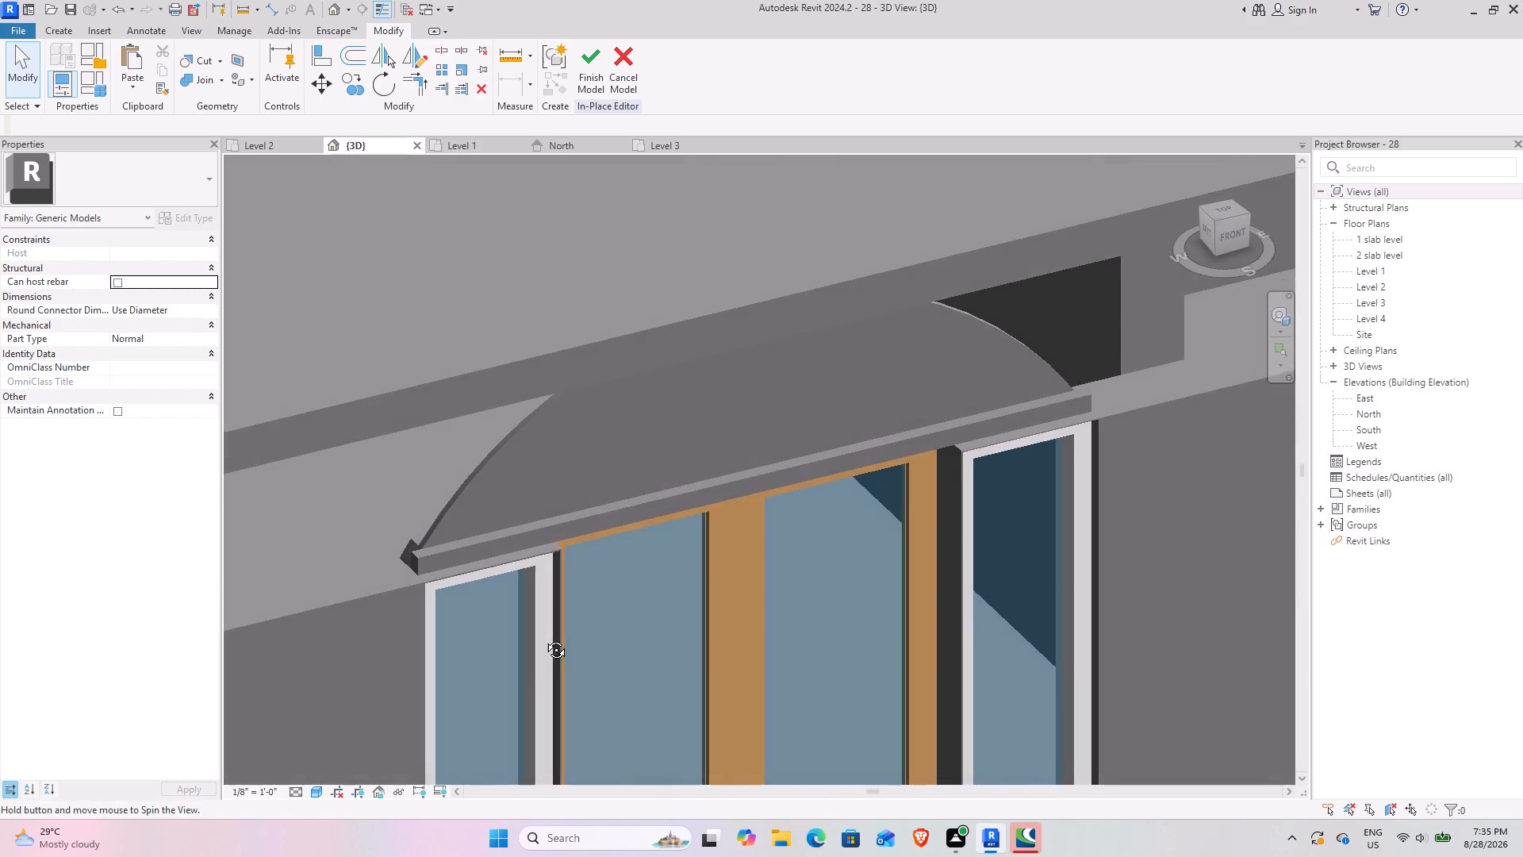
{"action": "middle_click_drag", "start_coordinate": [544, 638], "coordinate": [543, 638], "text": "shift"}
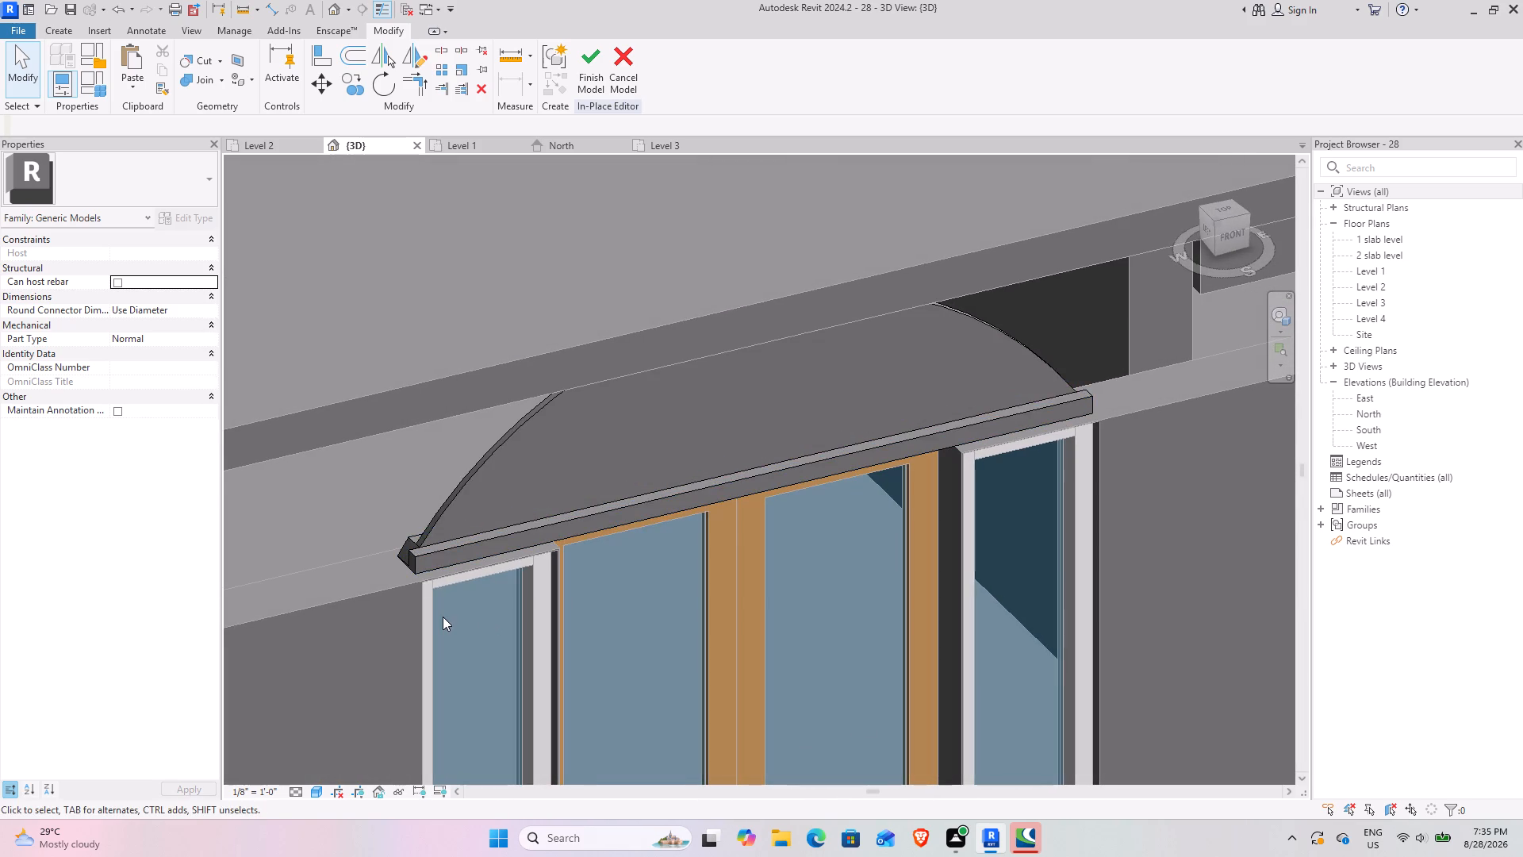
{"action": "middle_click_drag", "start_coordinate": [443, 617], "coordinate": [527, 550], "text": "shift"}
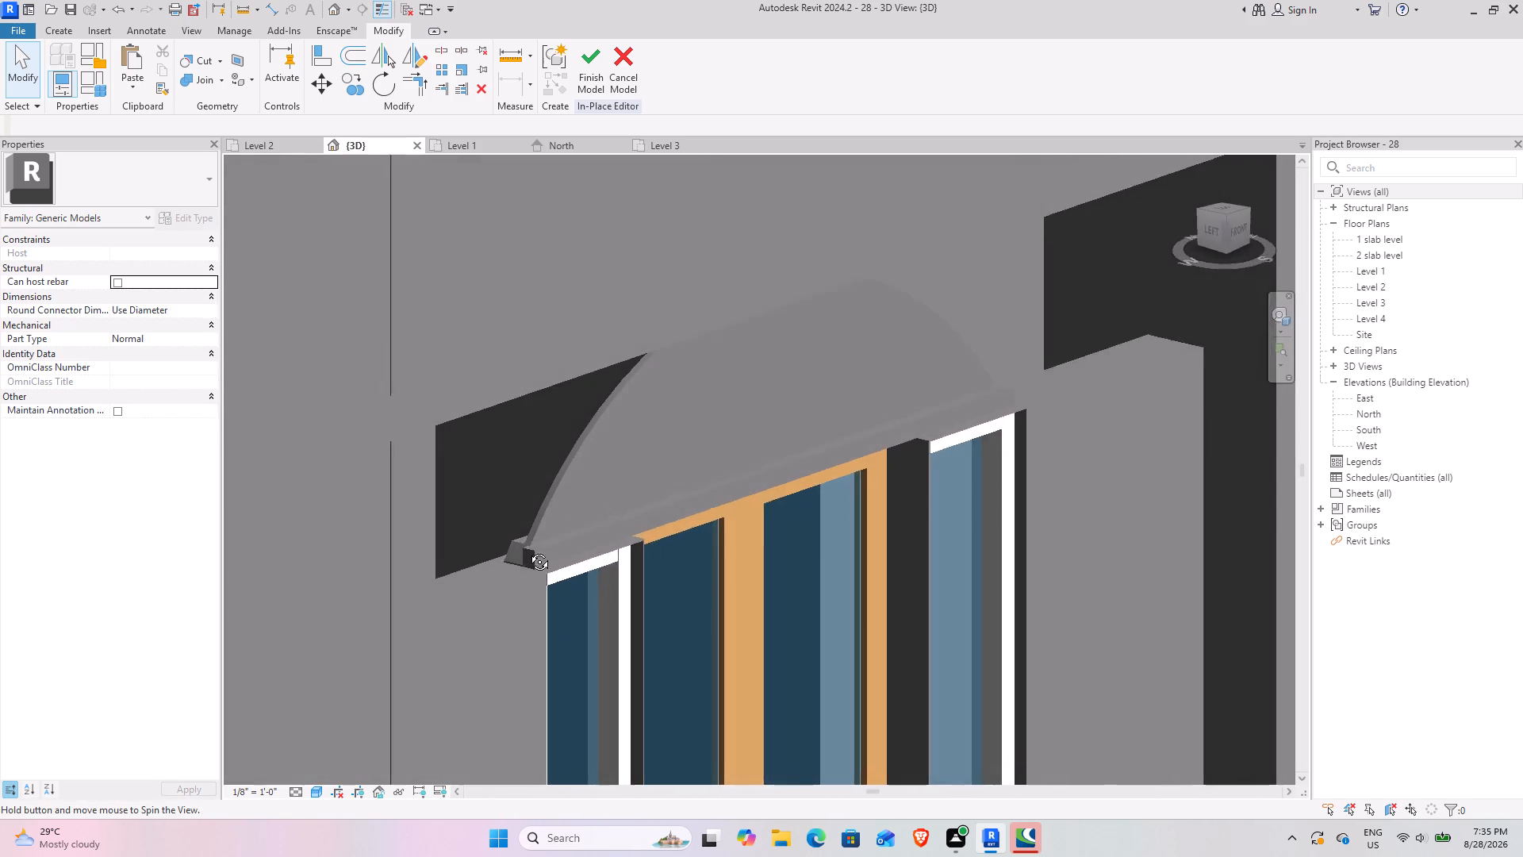
{"action": "middle_click_drag", "start_coordinate": [527, 550], "coordinate": [515, 580], "text": "shift"}
{"action": "left_click", "coordinate": [563, 567]}
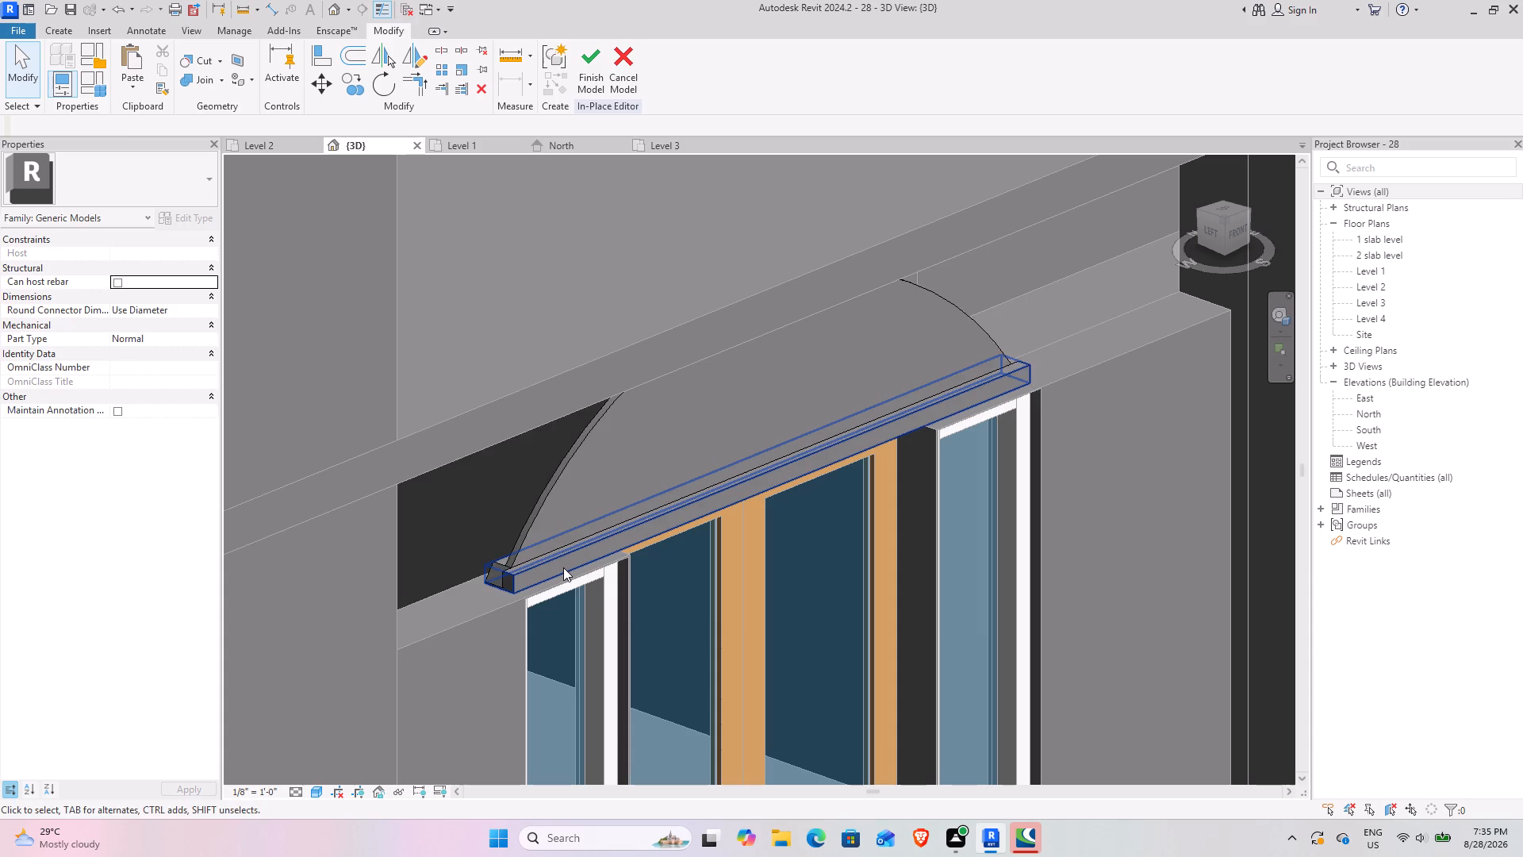
{"action": "middle_click_drag", "start_coordinate": [681, 646], "coordinate": [543, 591]}
{"action": "scroll", "coordinate": [528, 588], "scroll_direction": "down", "scroll_amount": 4, "text": "shift"}
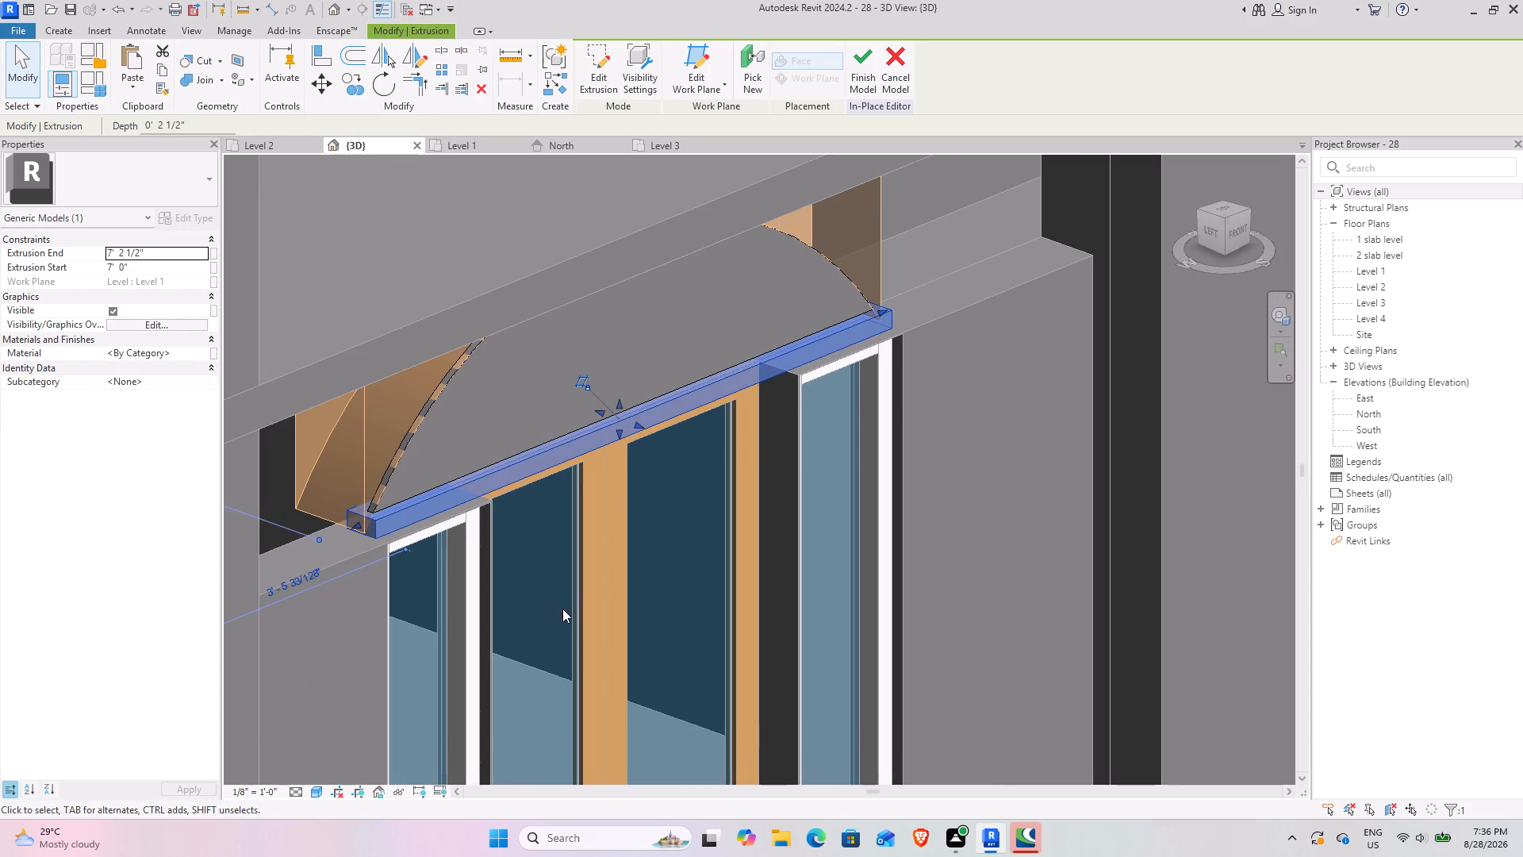
{"action": "scroll", "coordinate": [569, 616], "scroll_direction": "down", "scroll_amount": 3}
{"action": "middle_click_drag", "start_coordinate": [566, 628], "coordinate": [562, 578]}
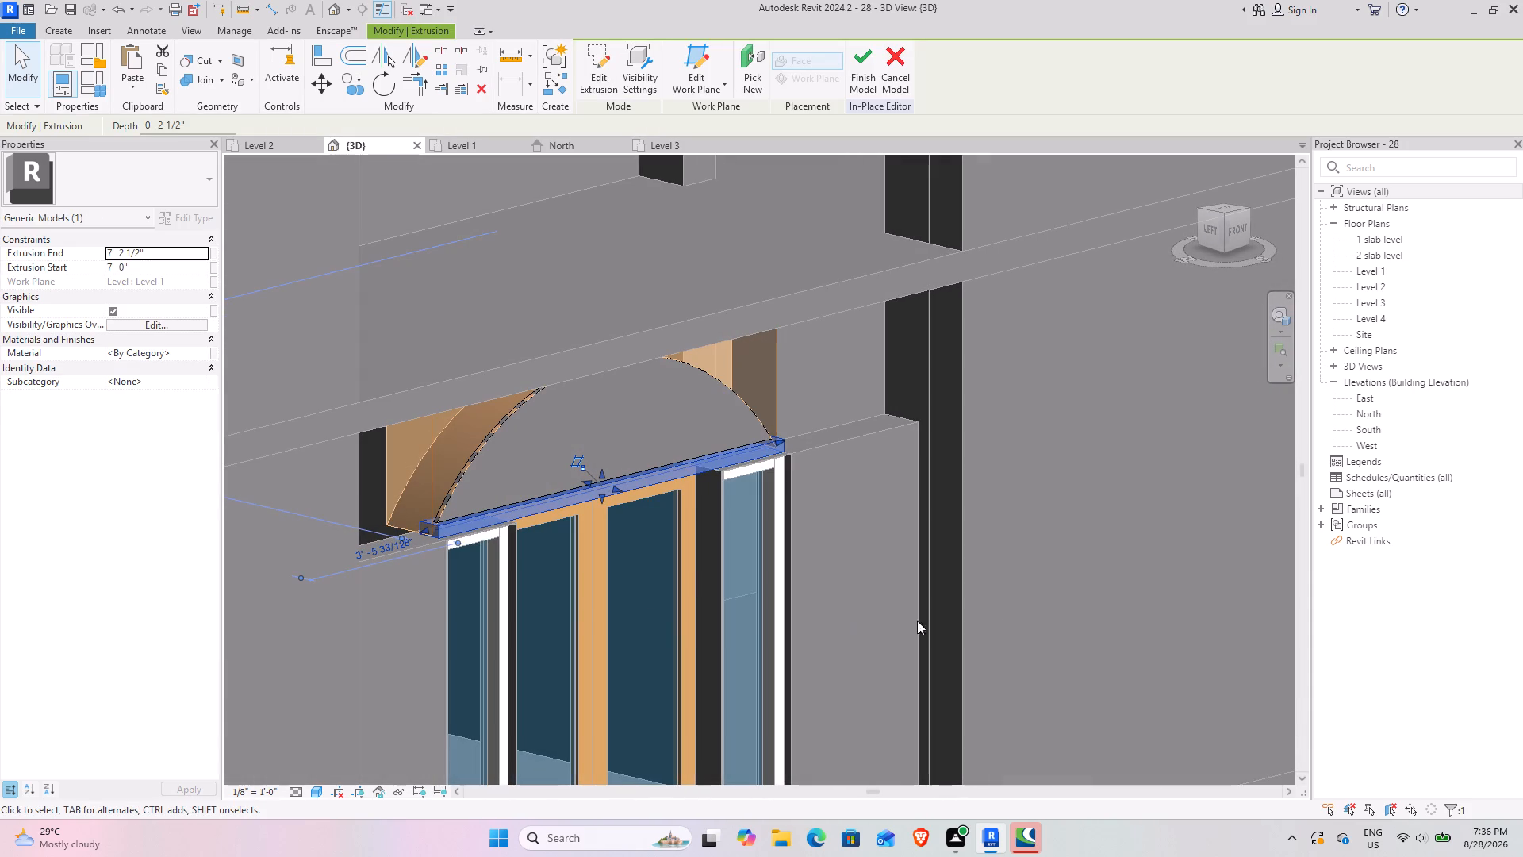
{"action": "left_click", "coordinate": [1063, 617]}
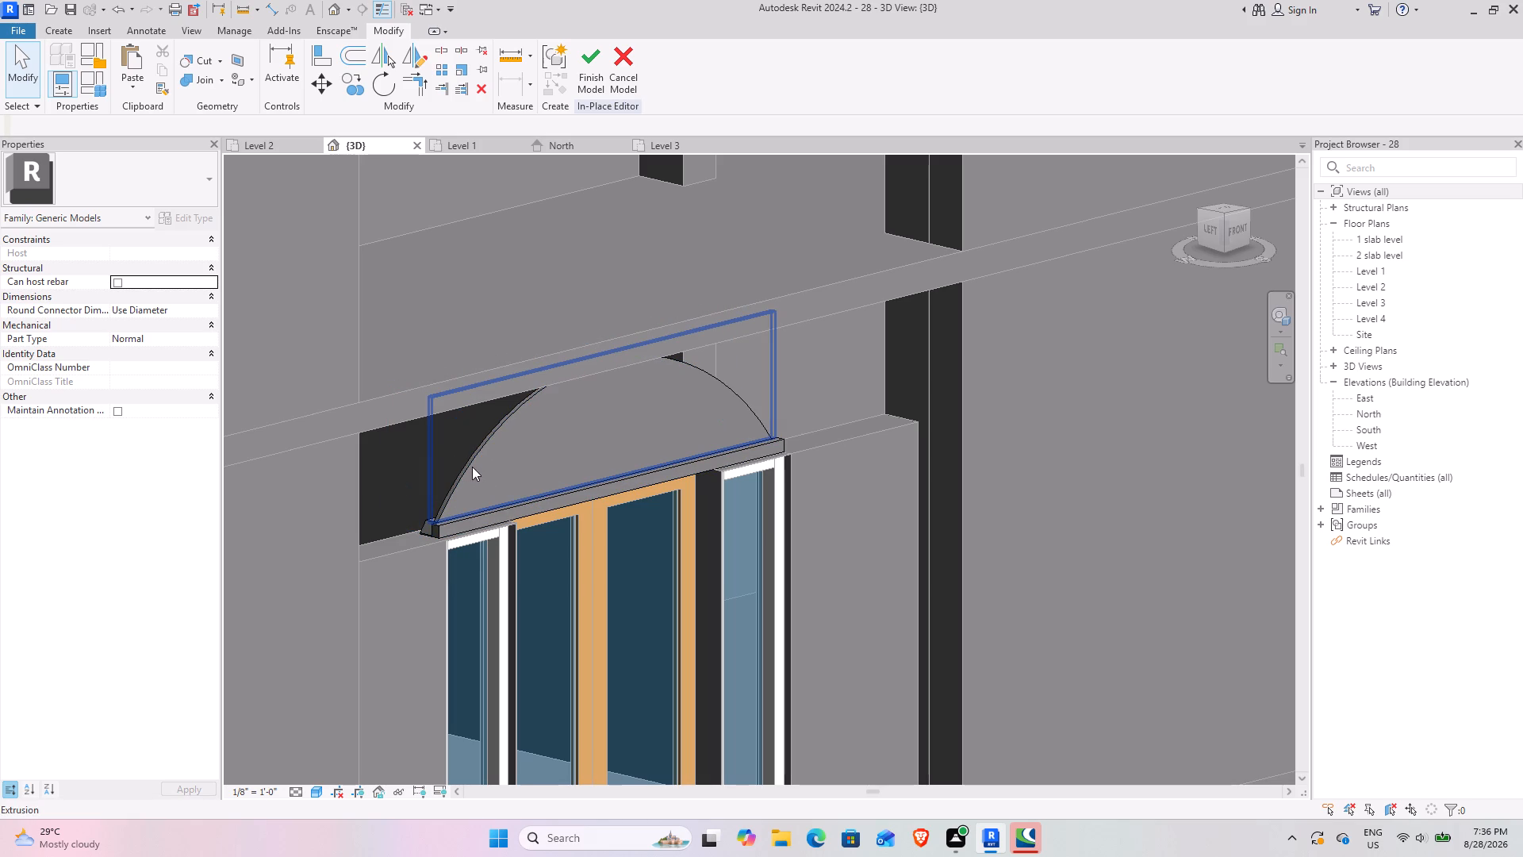
Start a new solid extrusion and pick the top face of the 9" wall beside the head bar as its work plane.
{"action": "scroll", "coordinate": [620, 590], "scroll_direction": "down", "scroll_amount": 2}
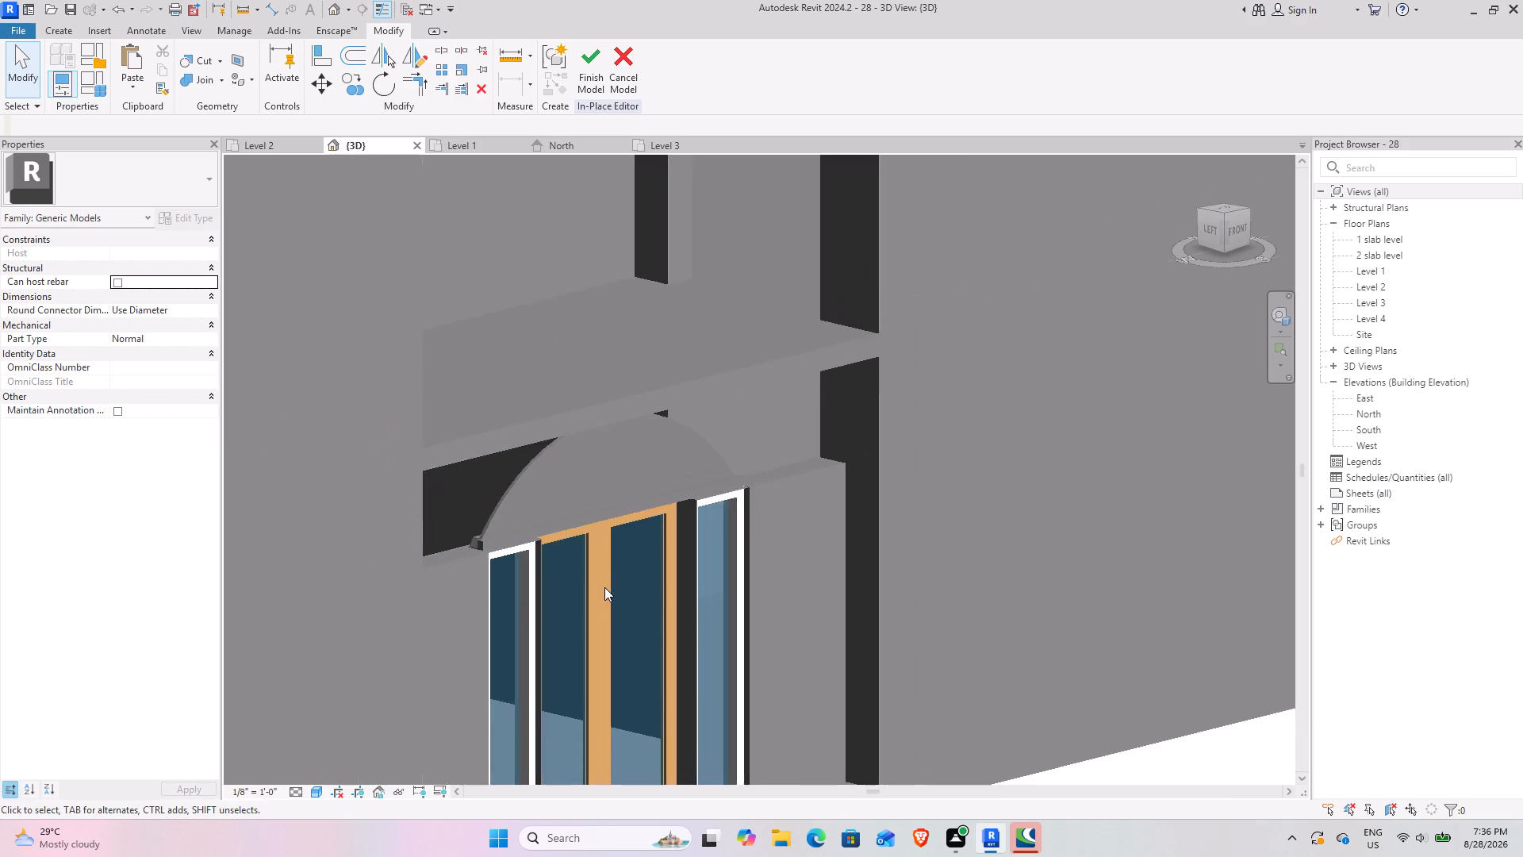
{"action": "middle_click_drag", "start_coordinate": [581, 587], "coordinate": [514, 615], "text": "shift"}
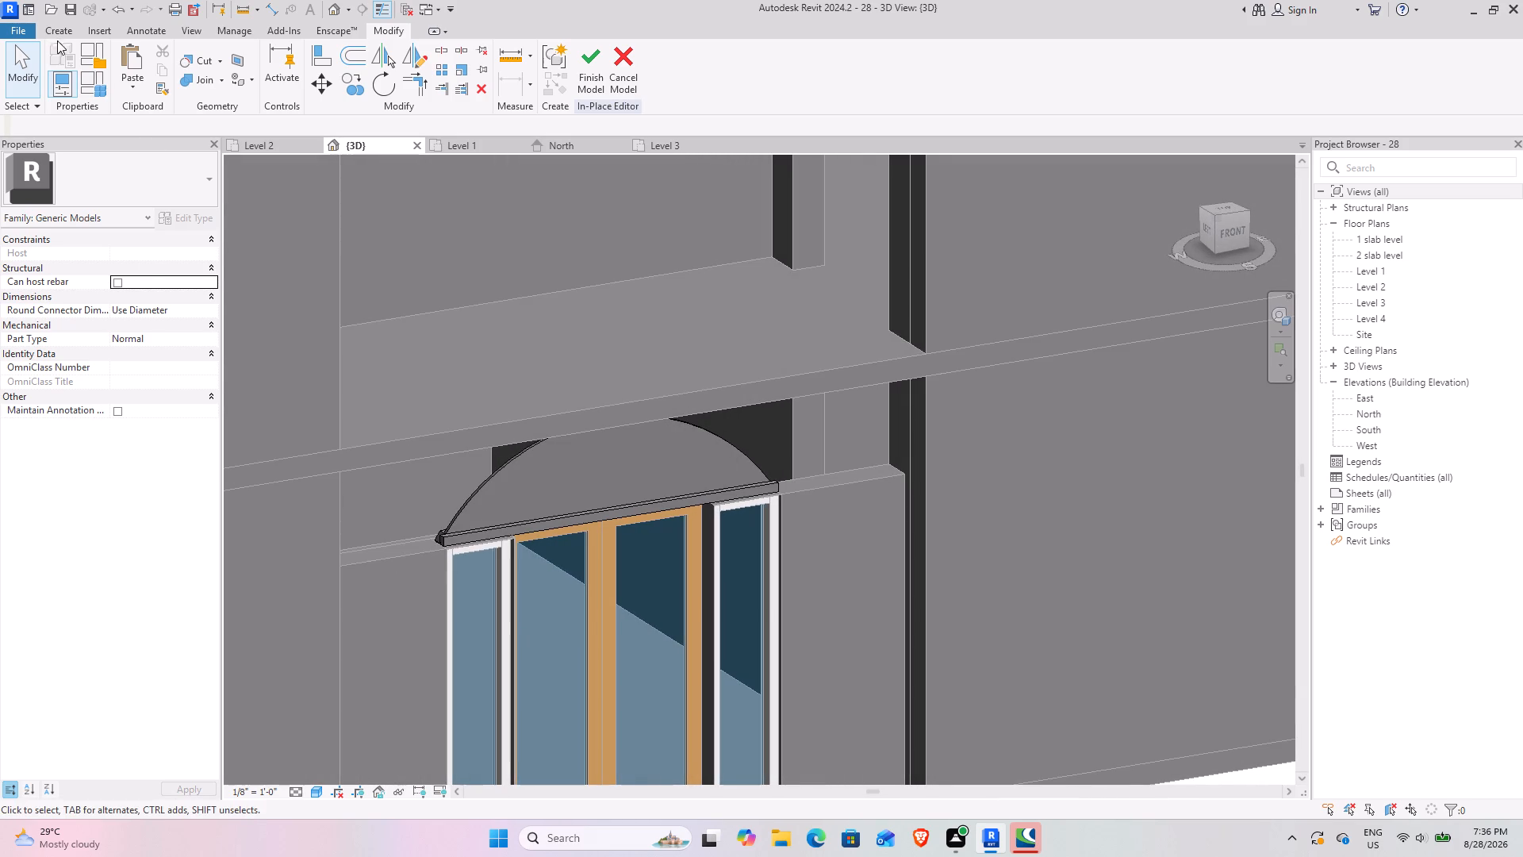
{"action": "left_click", "coordinate": [490, 534]}
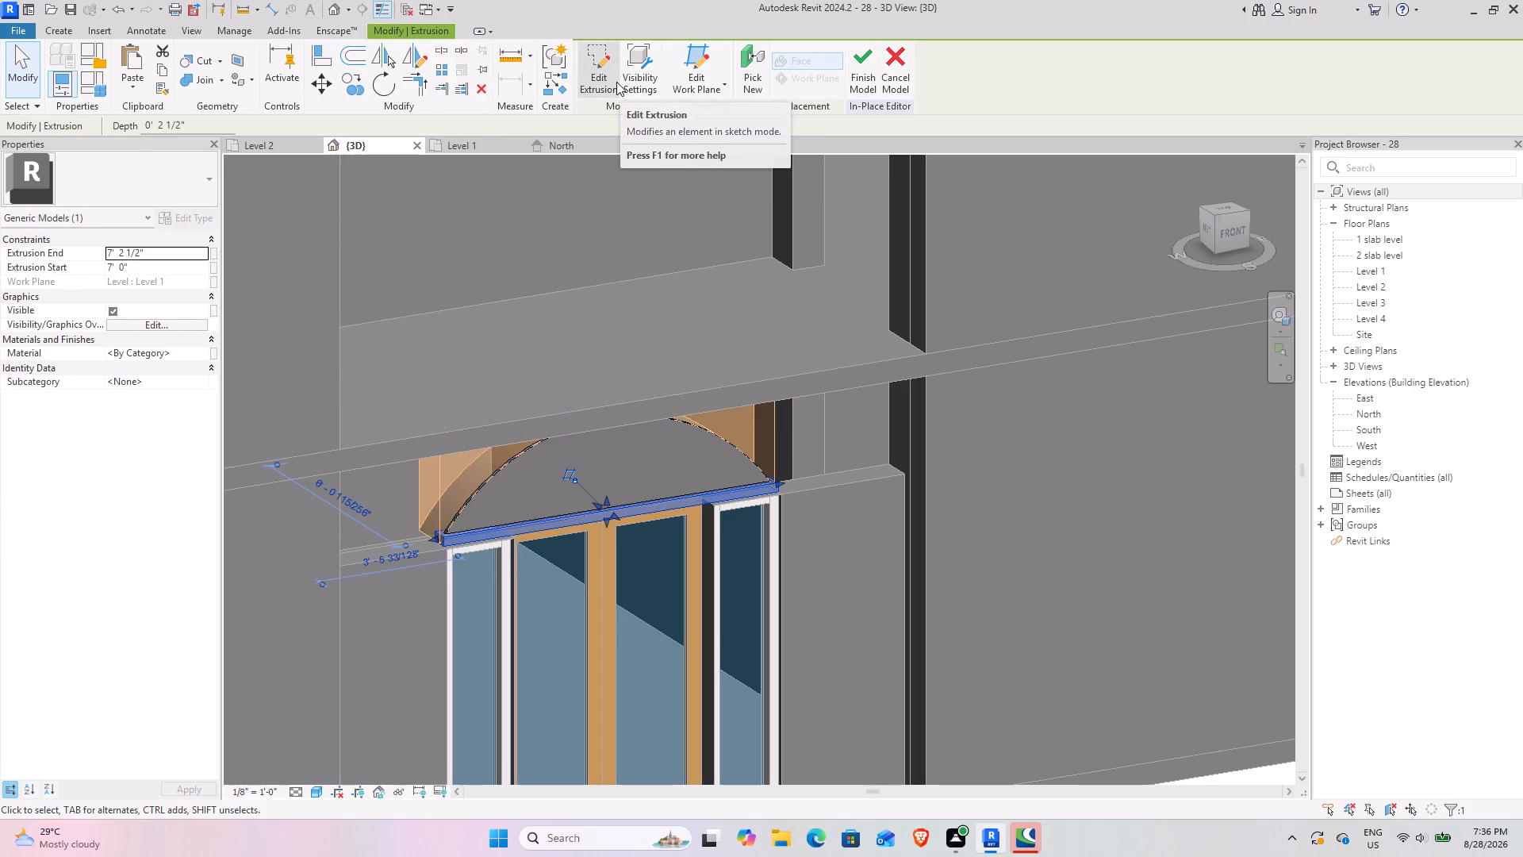
{"action": "left_click", "coordinate": [55, 37]}
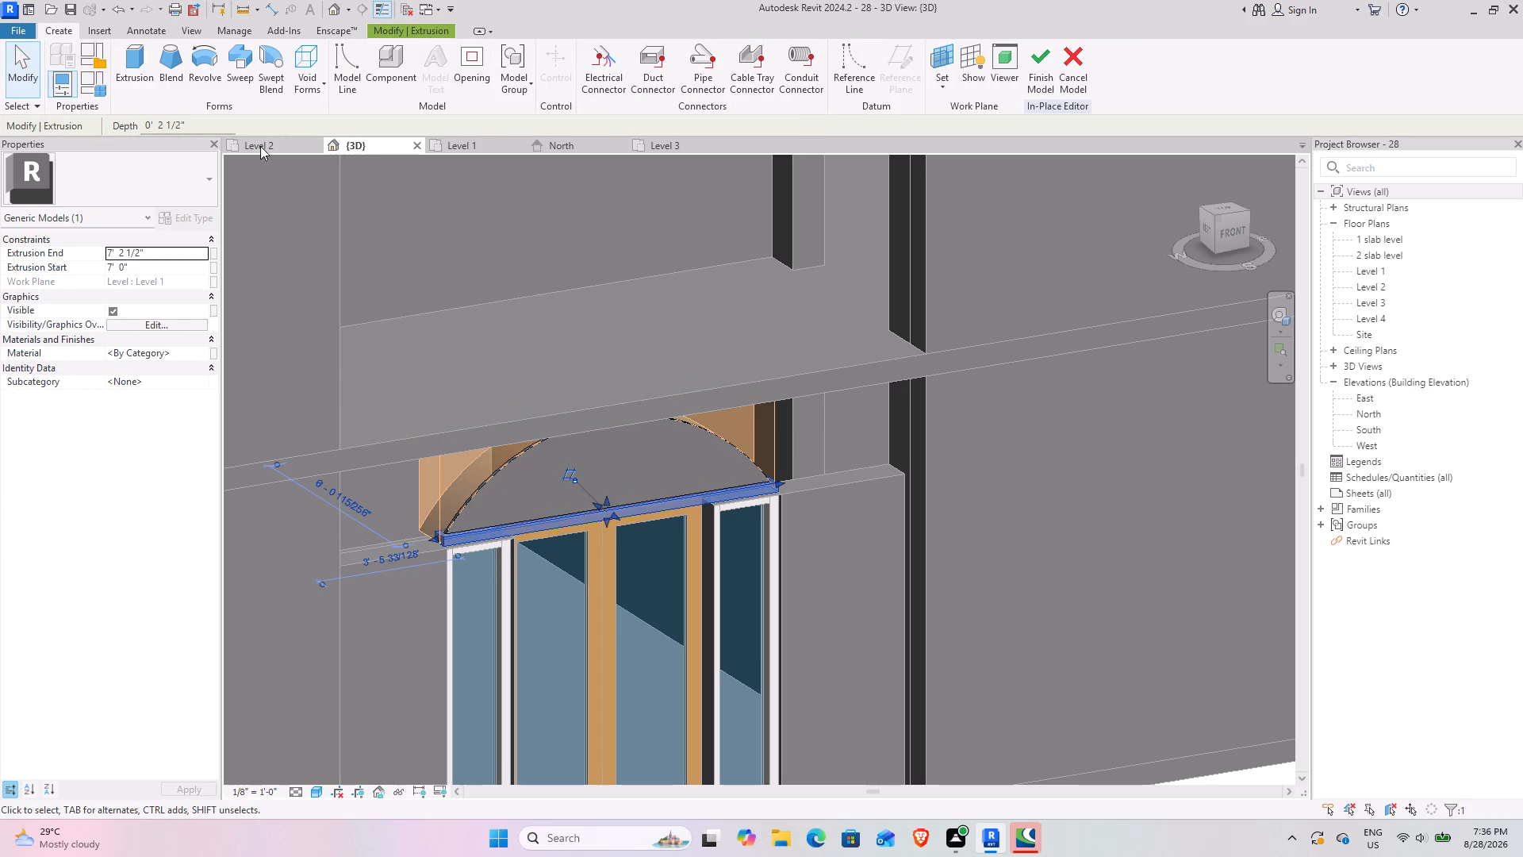
{"action": "left_click", "coordinate": [137, 71]}
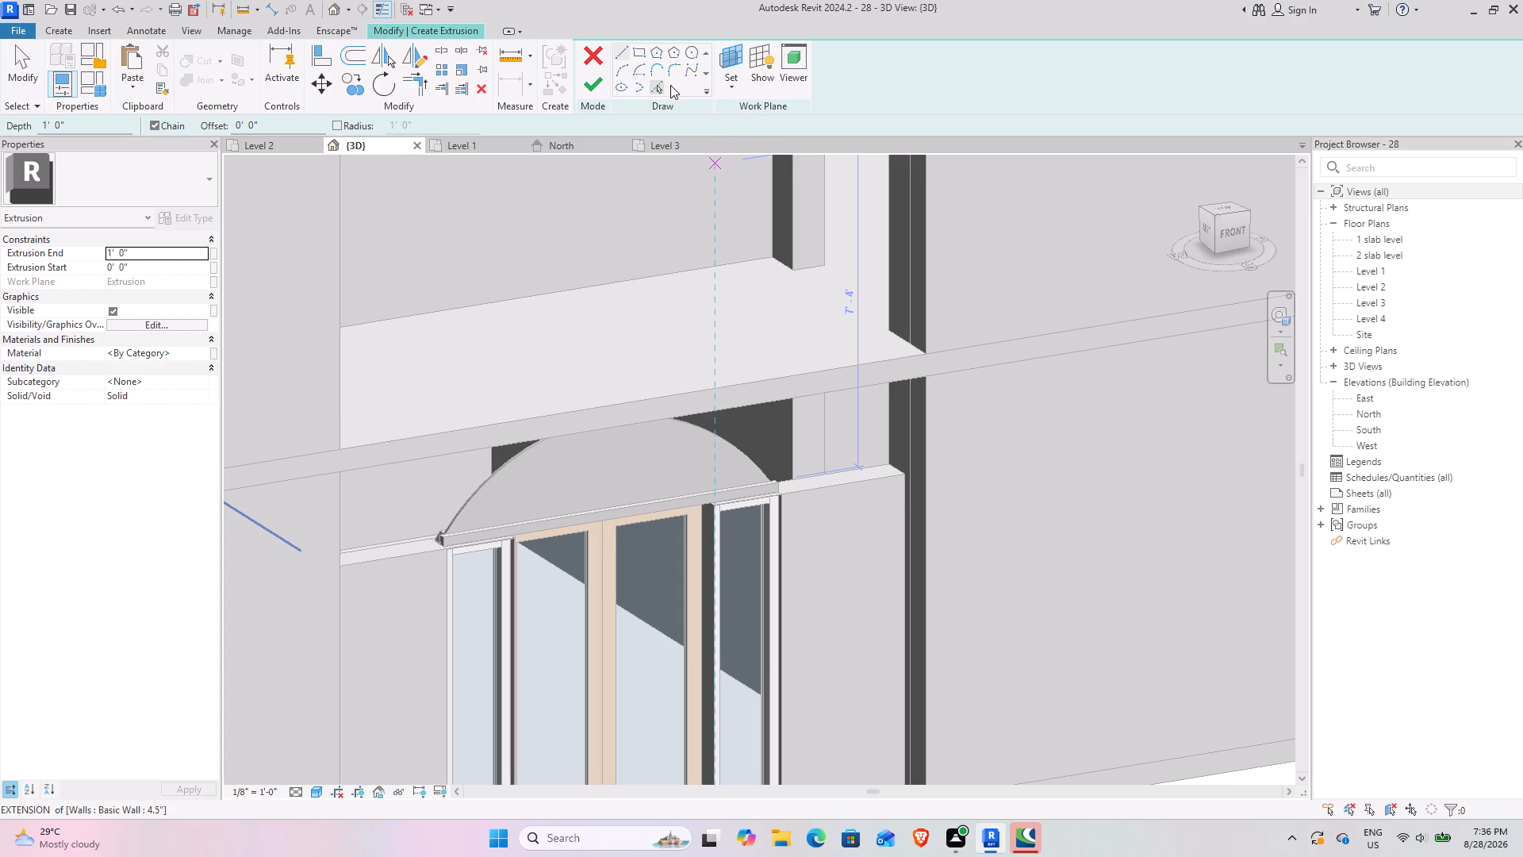
{"action": "left_click", "coordinate": [740, 73]}
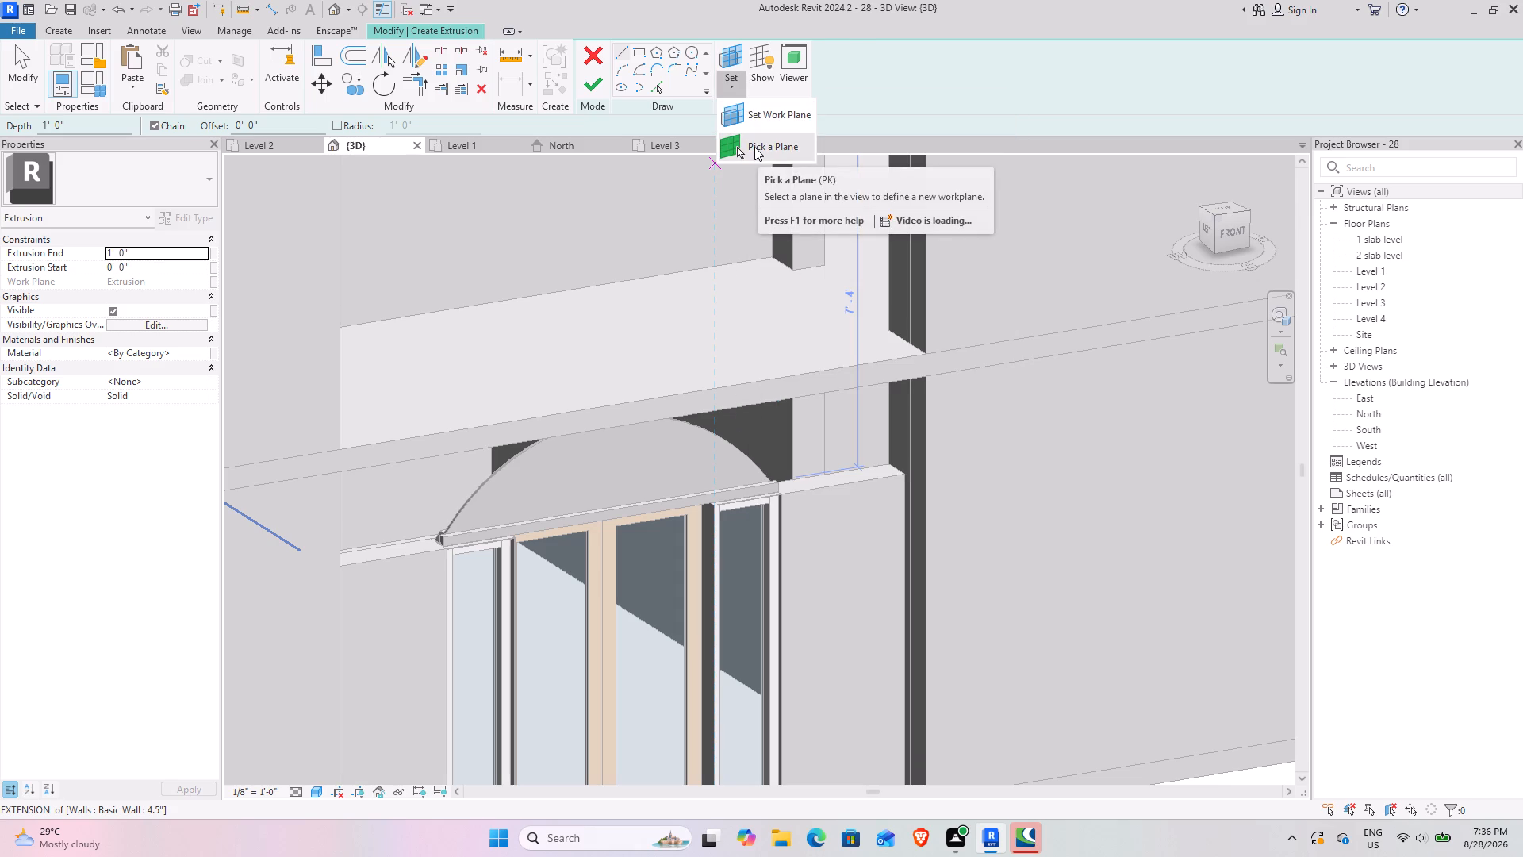
{"action": "left_click", "coordinate": [754, 147]}
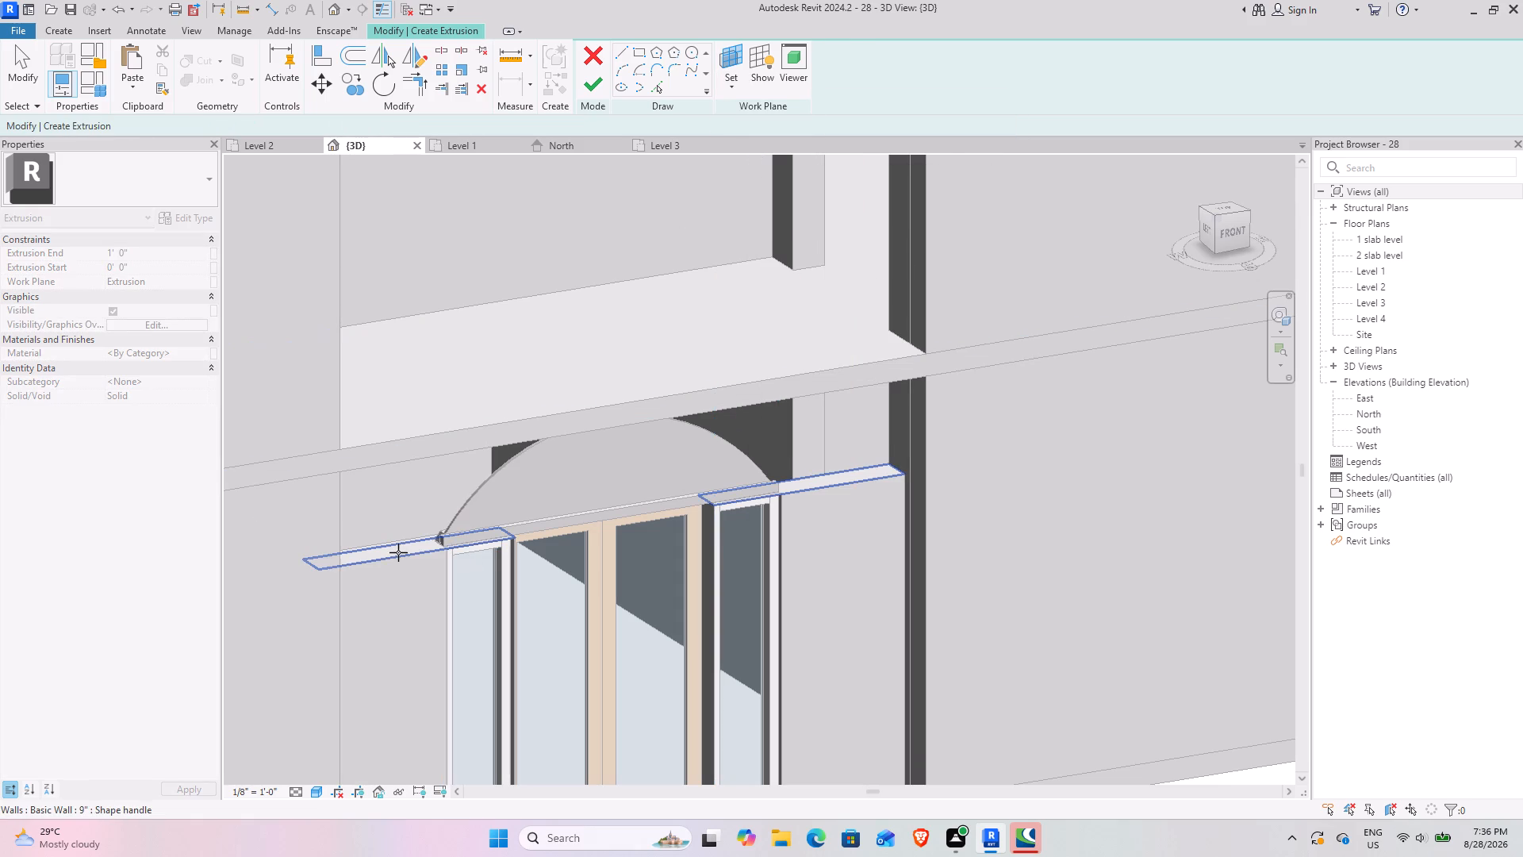
{"action": "left_click", "coordinate": [398, 552]}
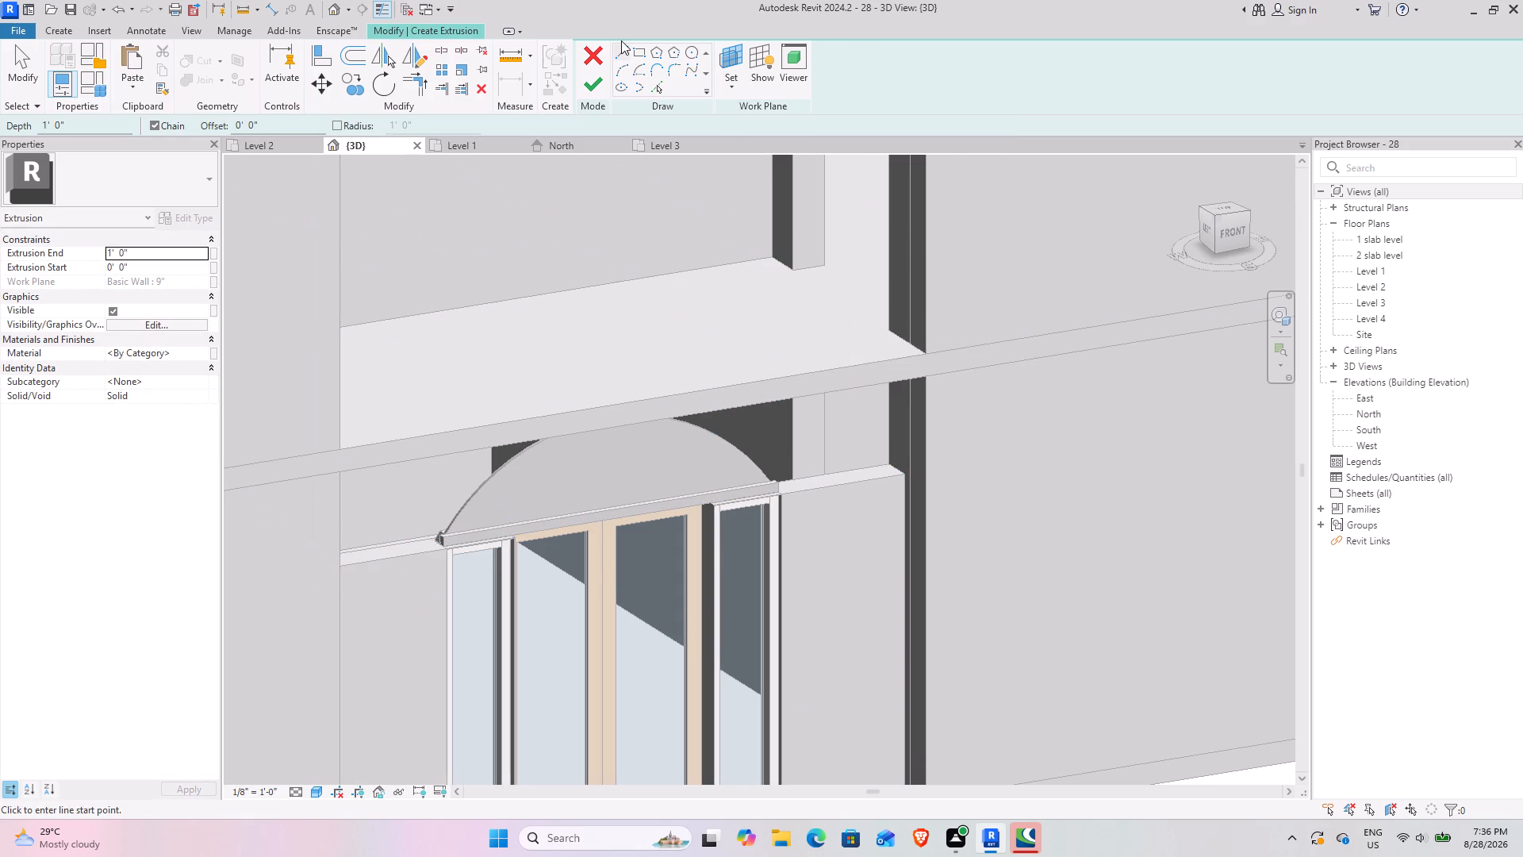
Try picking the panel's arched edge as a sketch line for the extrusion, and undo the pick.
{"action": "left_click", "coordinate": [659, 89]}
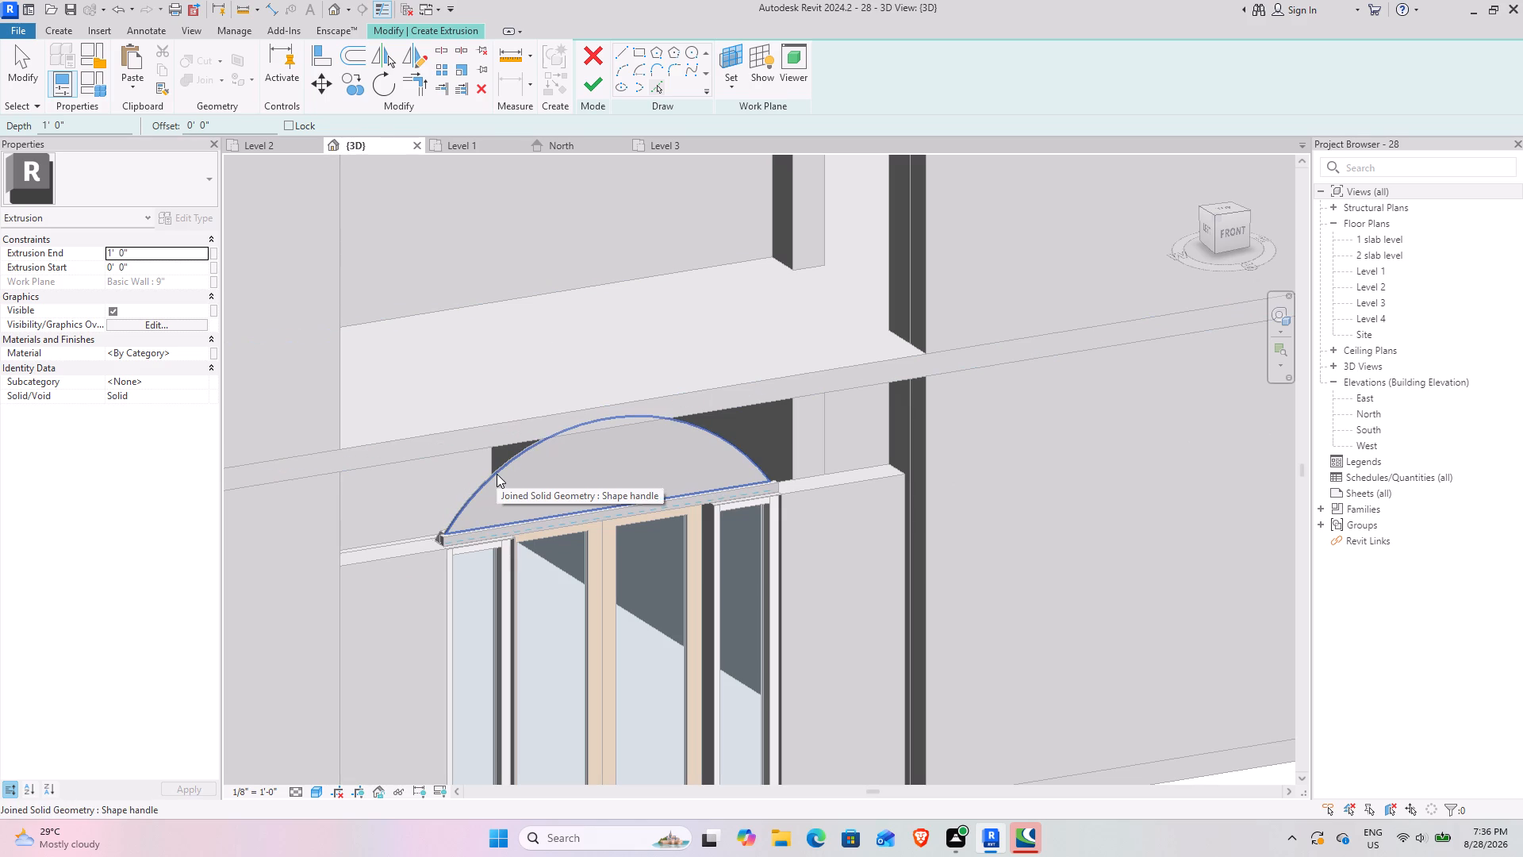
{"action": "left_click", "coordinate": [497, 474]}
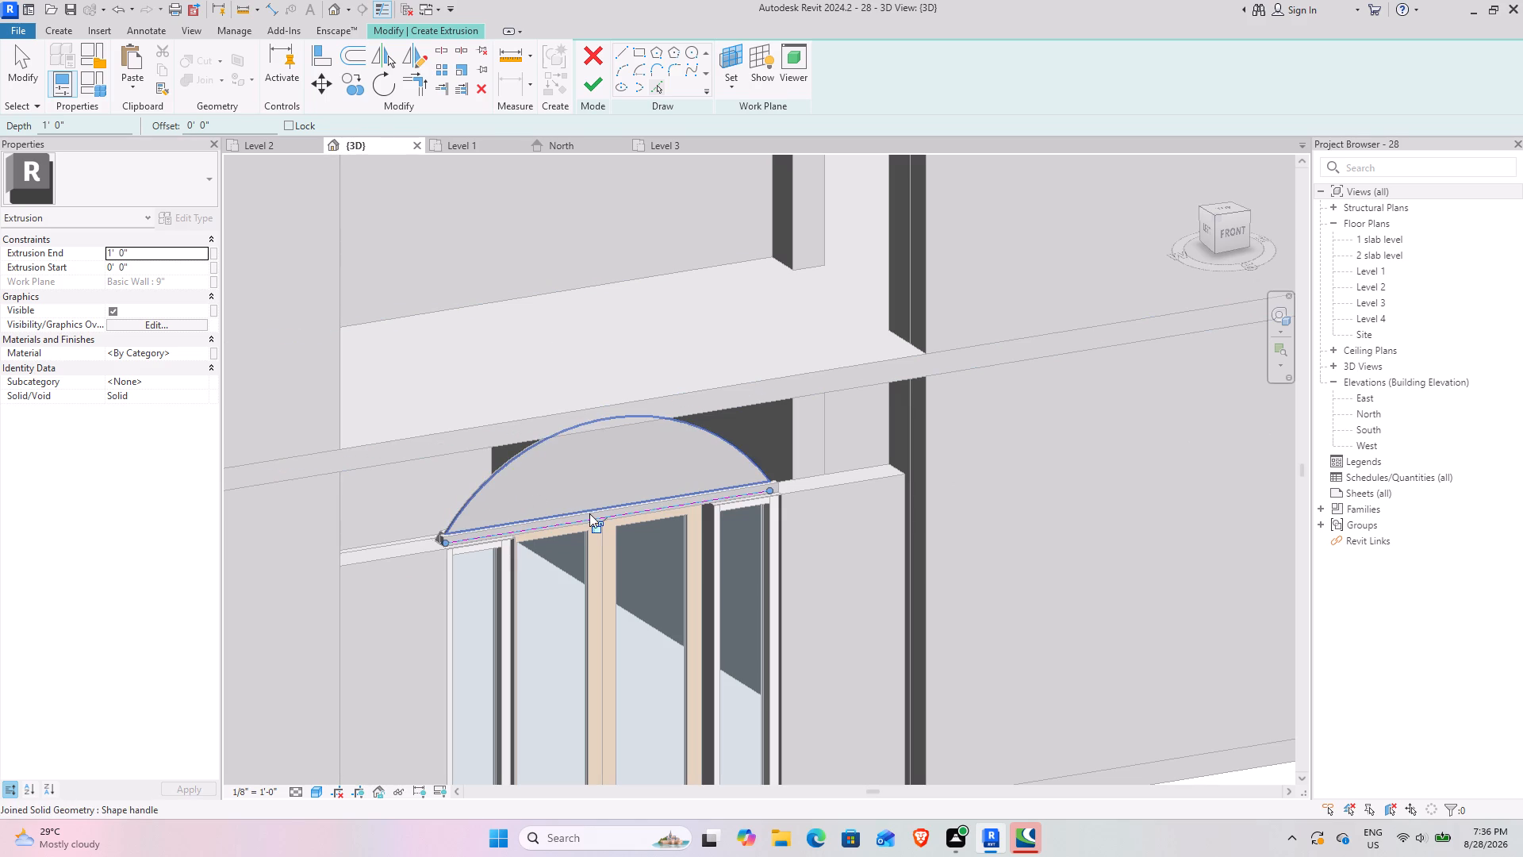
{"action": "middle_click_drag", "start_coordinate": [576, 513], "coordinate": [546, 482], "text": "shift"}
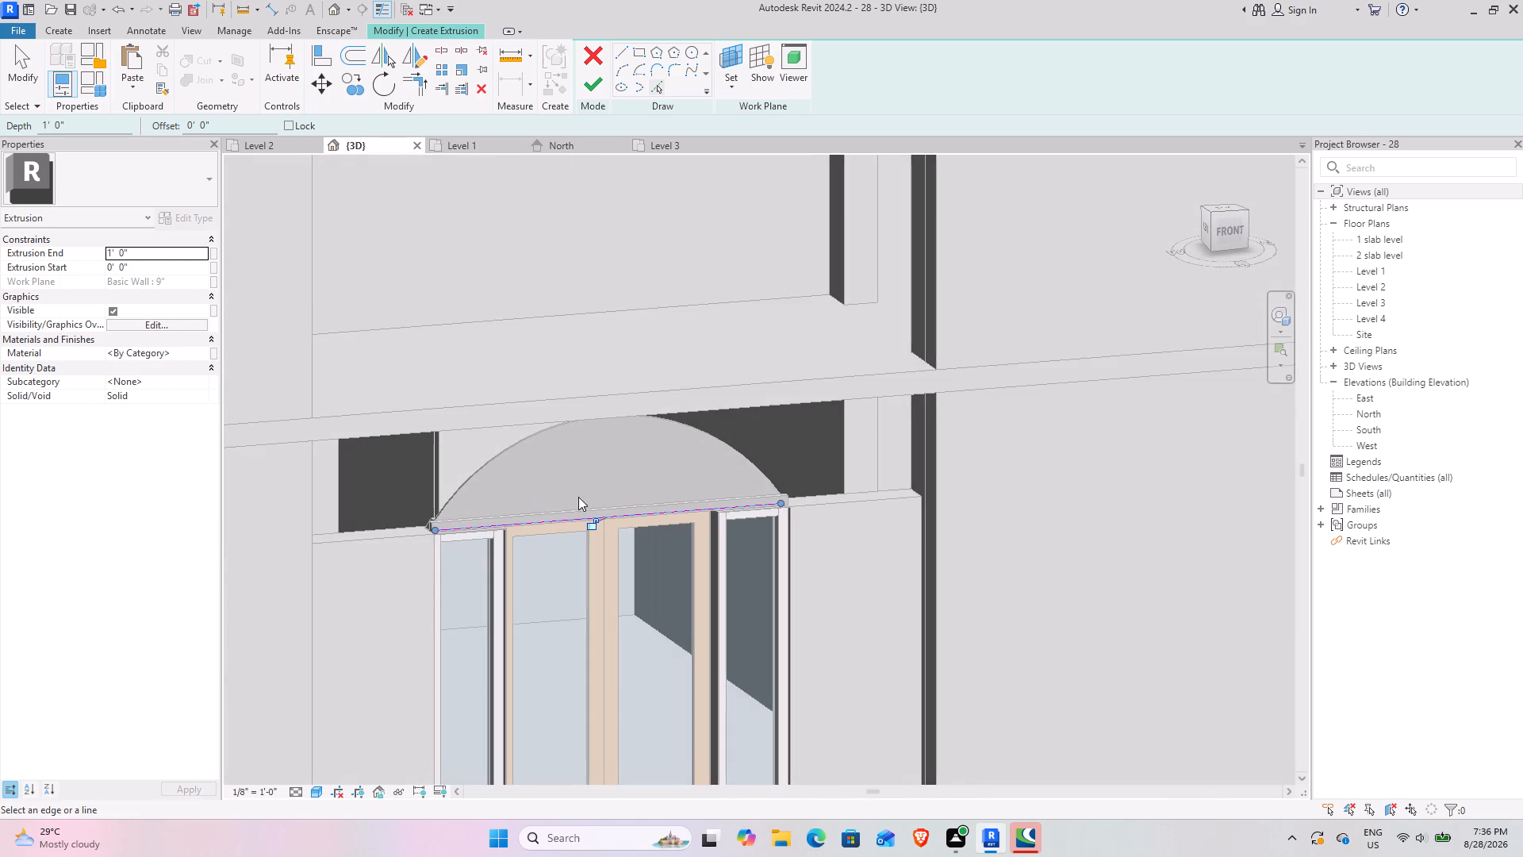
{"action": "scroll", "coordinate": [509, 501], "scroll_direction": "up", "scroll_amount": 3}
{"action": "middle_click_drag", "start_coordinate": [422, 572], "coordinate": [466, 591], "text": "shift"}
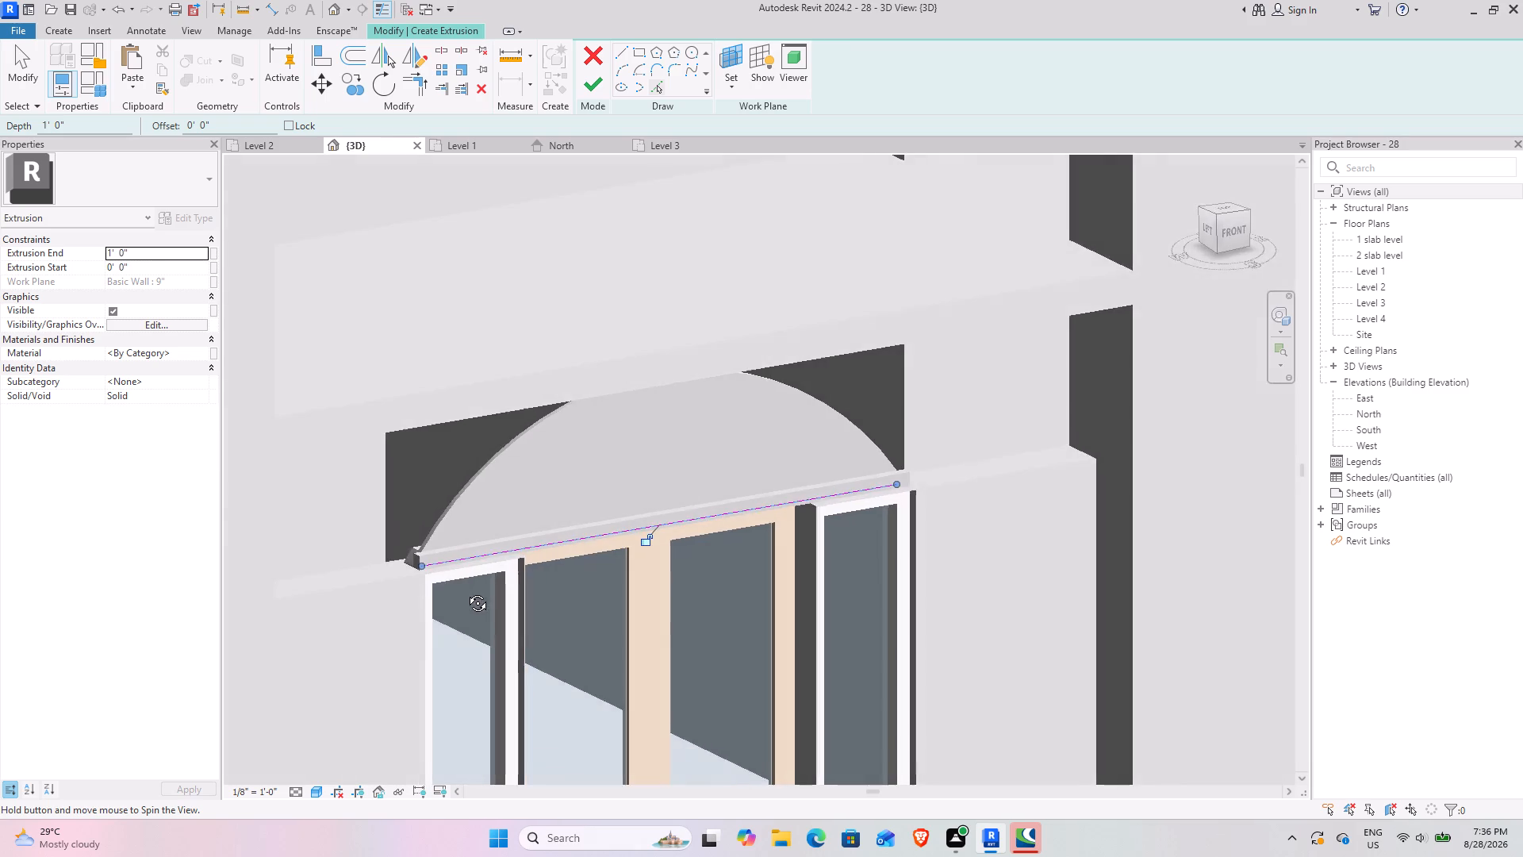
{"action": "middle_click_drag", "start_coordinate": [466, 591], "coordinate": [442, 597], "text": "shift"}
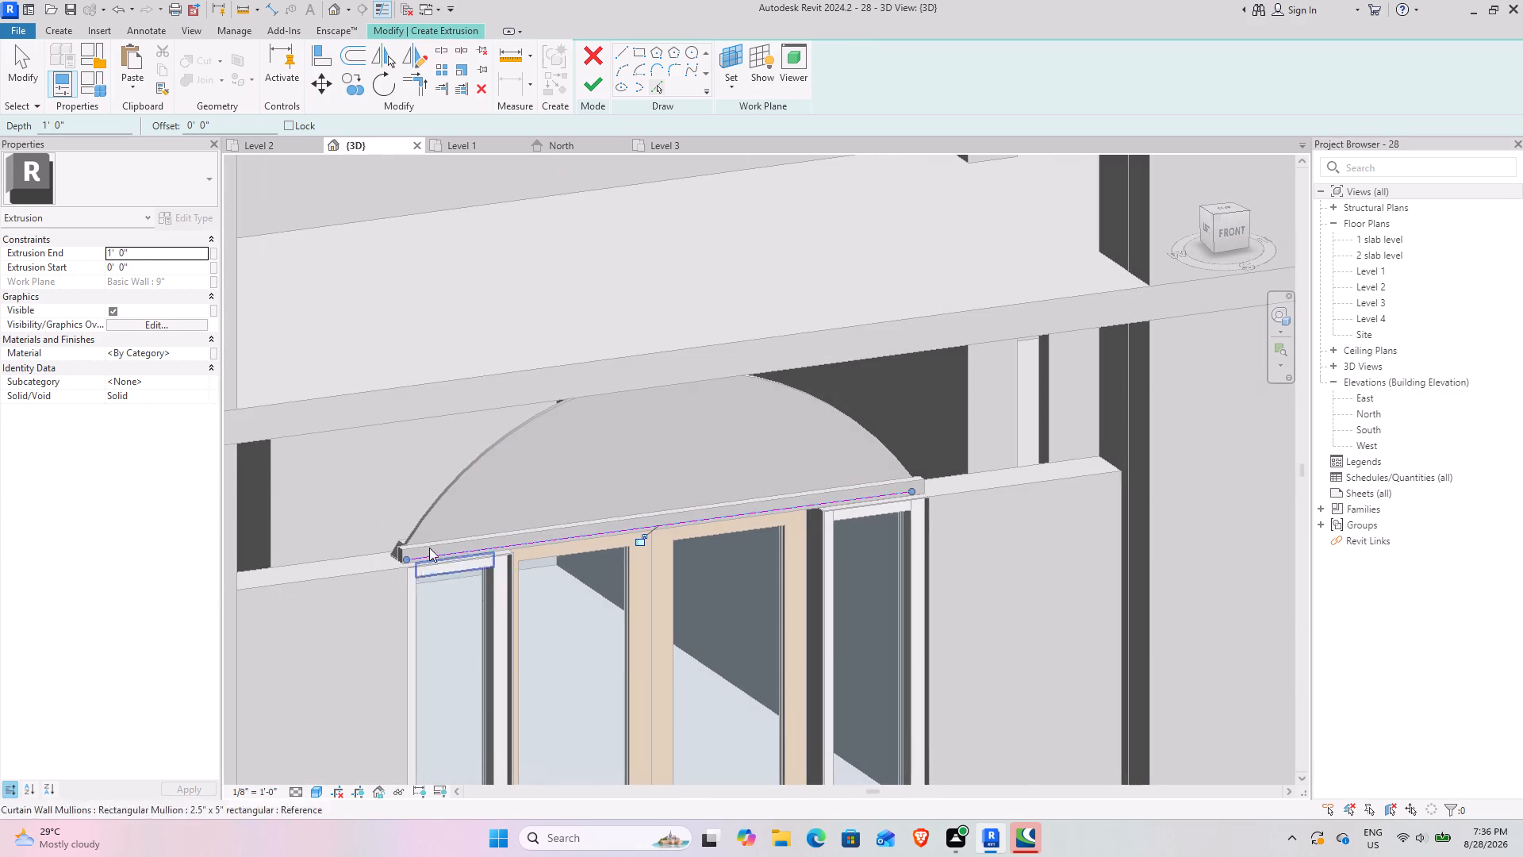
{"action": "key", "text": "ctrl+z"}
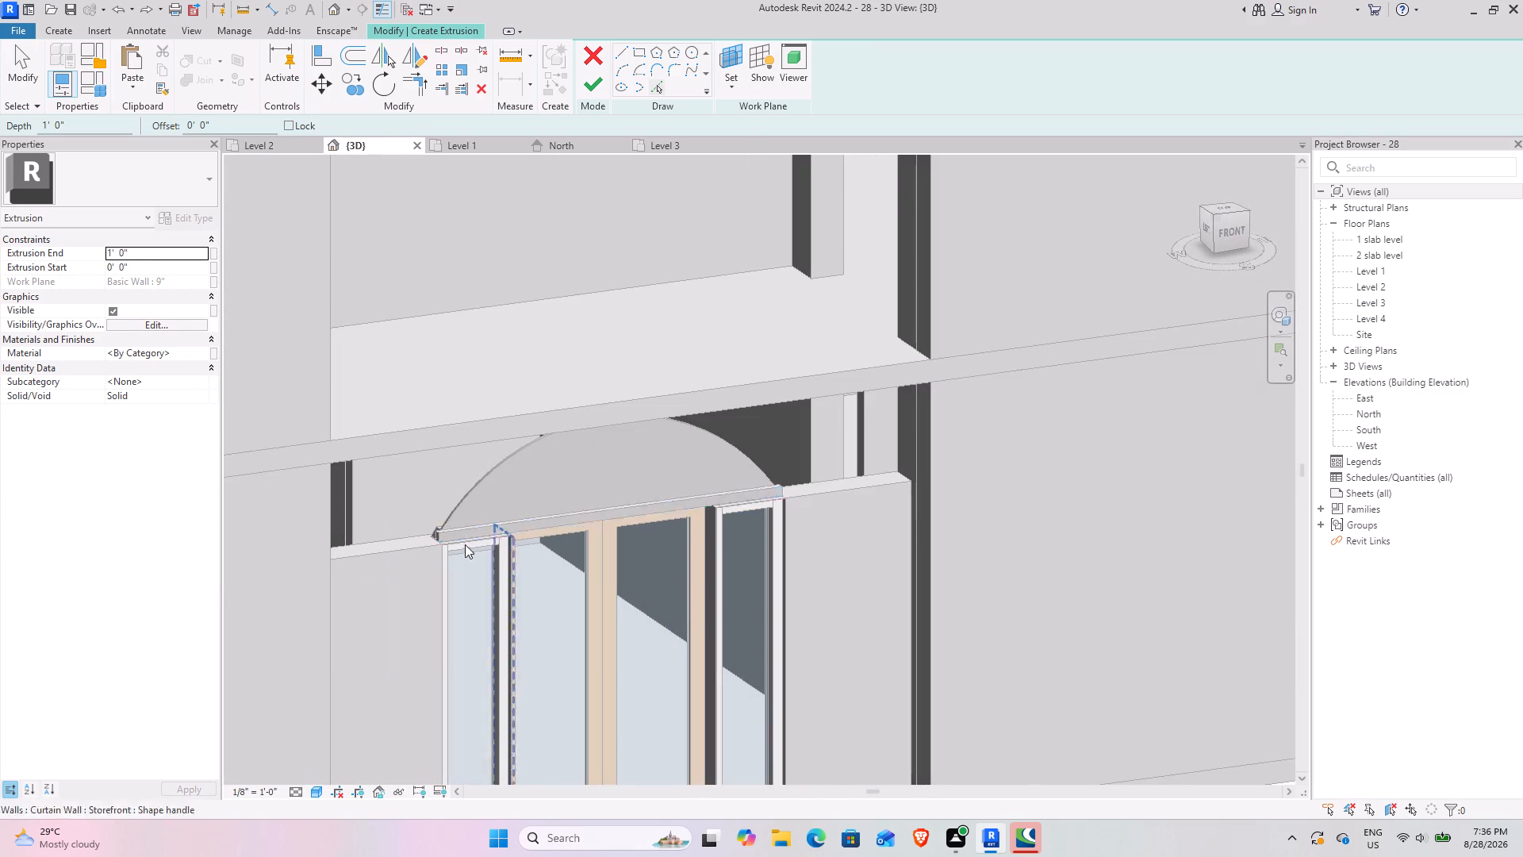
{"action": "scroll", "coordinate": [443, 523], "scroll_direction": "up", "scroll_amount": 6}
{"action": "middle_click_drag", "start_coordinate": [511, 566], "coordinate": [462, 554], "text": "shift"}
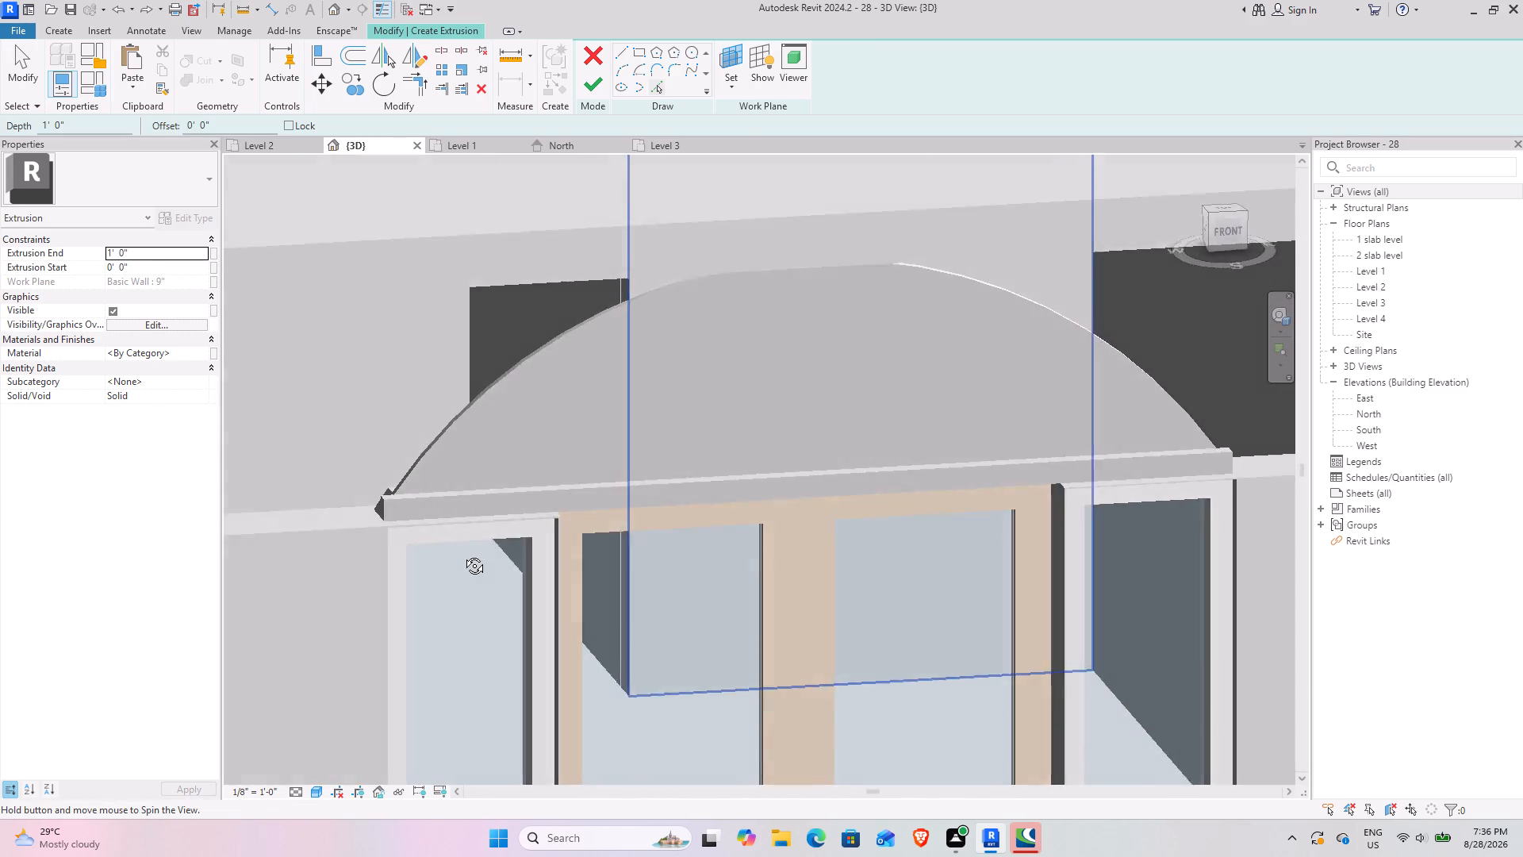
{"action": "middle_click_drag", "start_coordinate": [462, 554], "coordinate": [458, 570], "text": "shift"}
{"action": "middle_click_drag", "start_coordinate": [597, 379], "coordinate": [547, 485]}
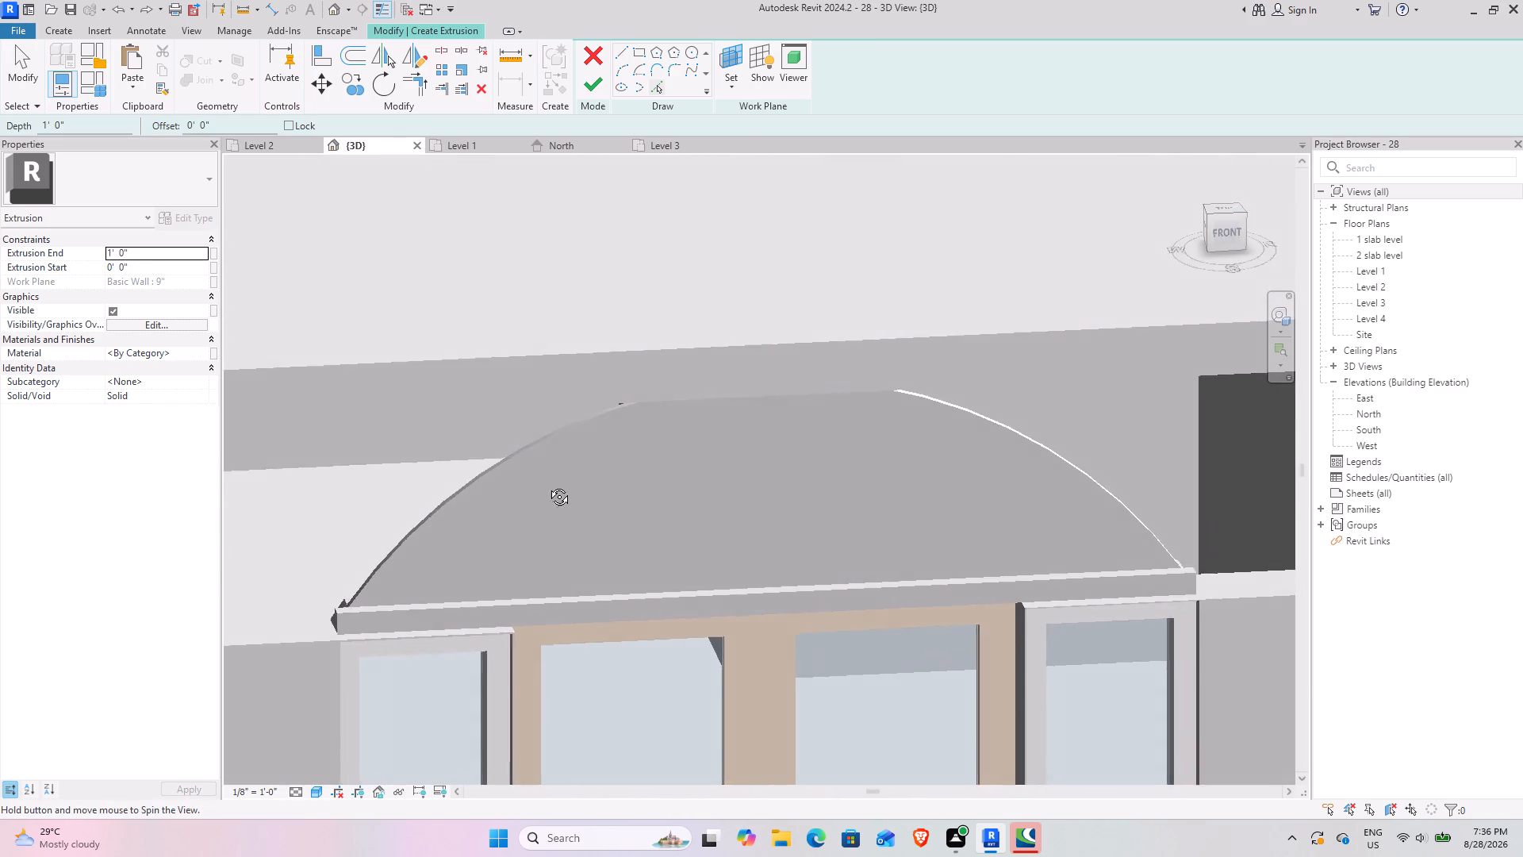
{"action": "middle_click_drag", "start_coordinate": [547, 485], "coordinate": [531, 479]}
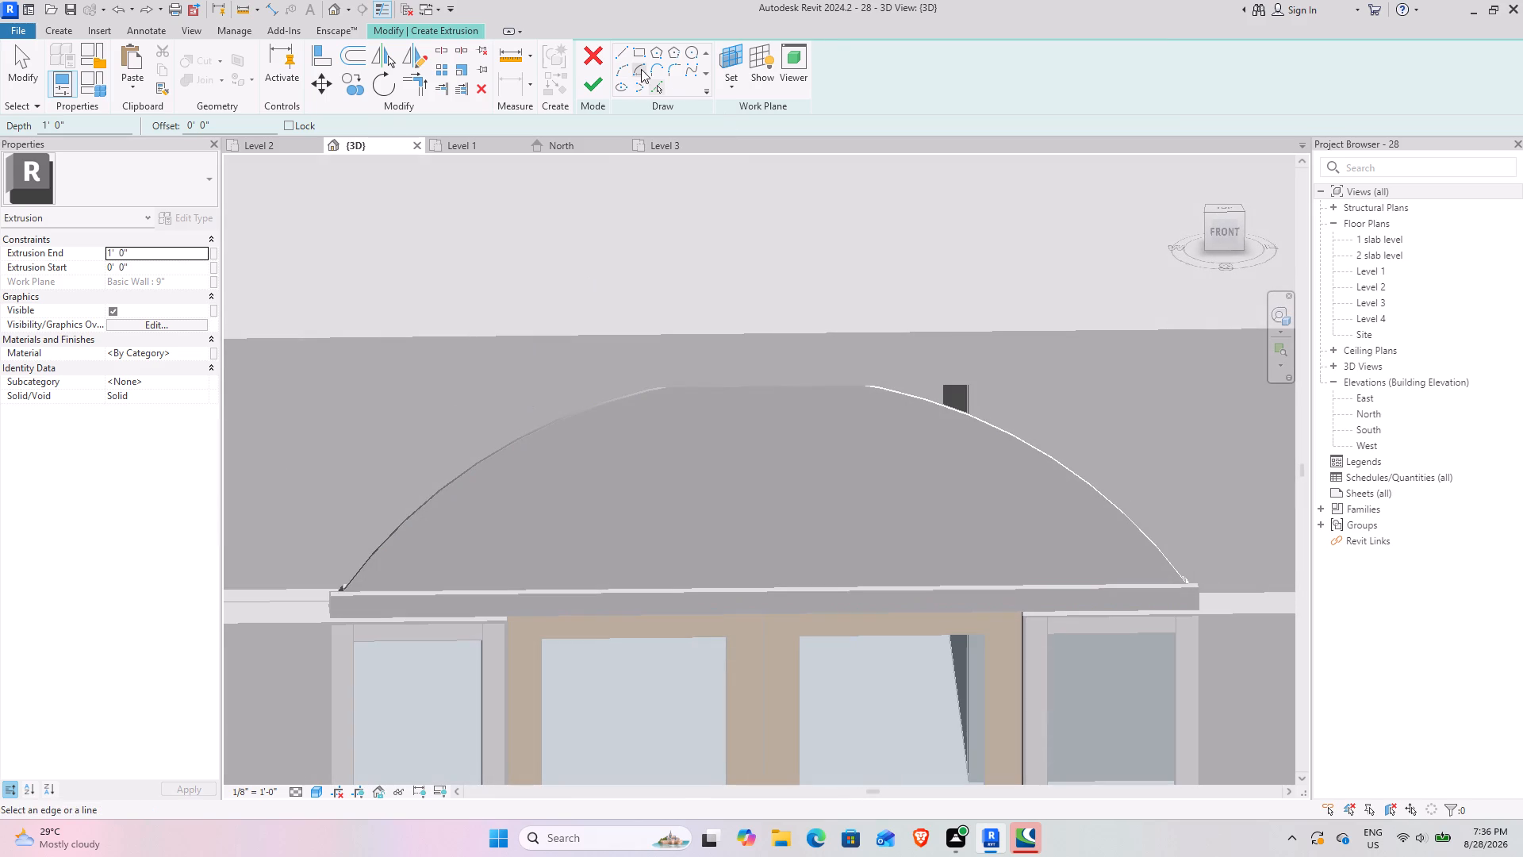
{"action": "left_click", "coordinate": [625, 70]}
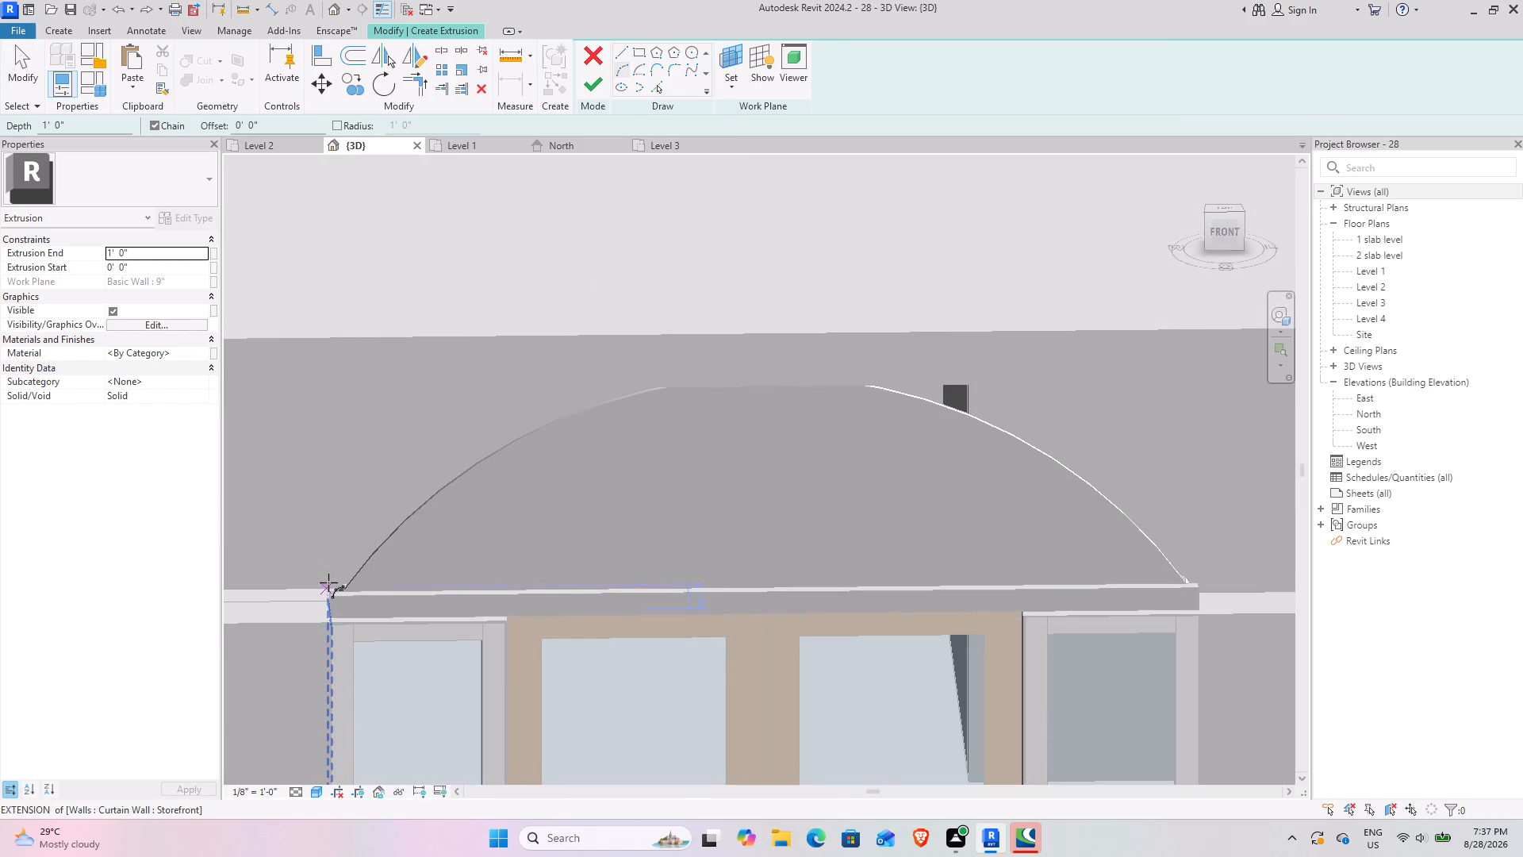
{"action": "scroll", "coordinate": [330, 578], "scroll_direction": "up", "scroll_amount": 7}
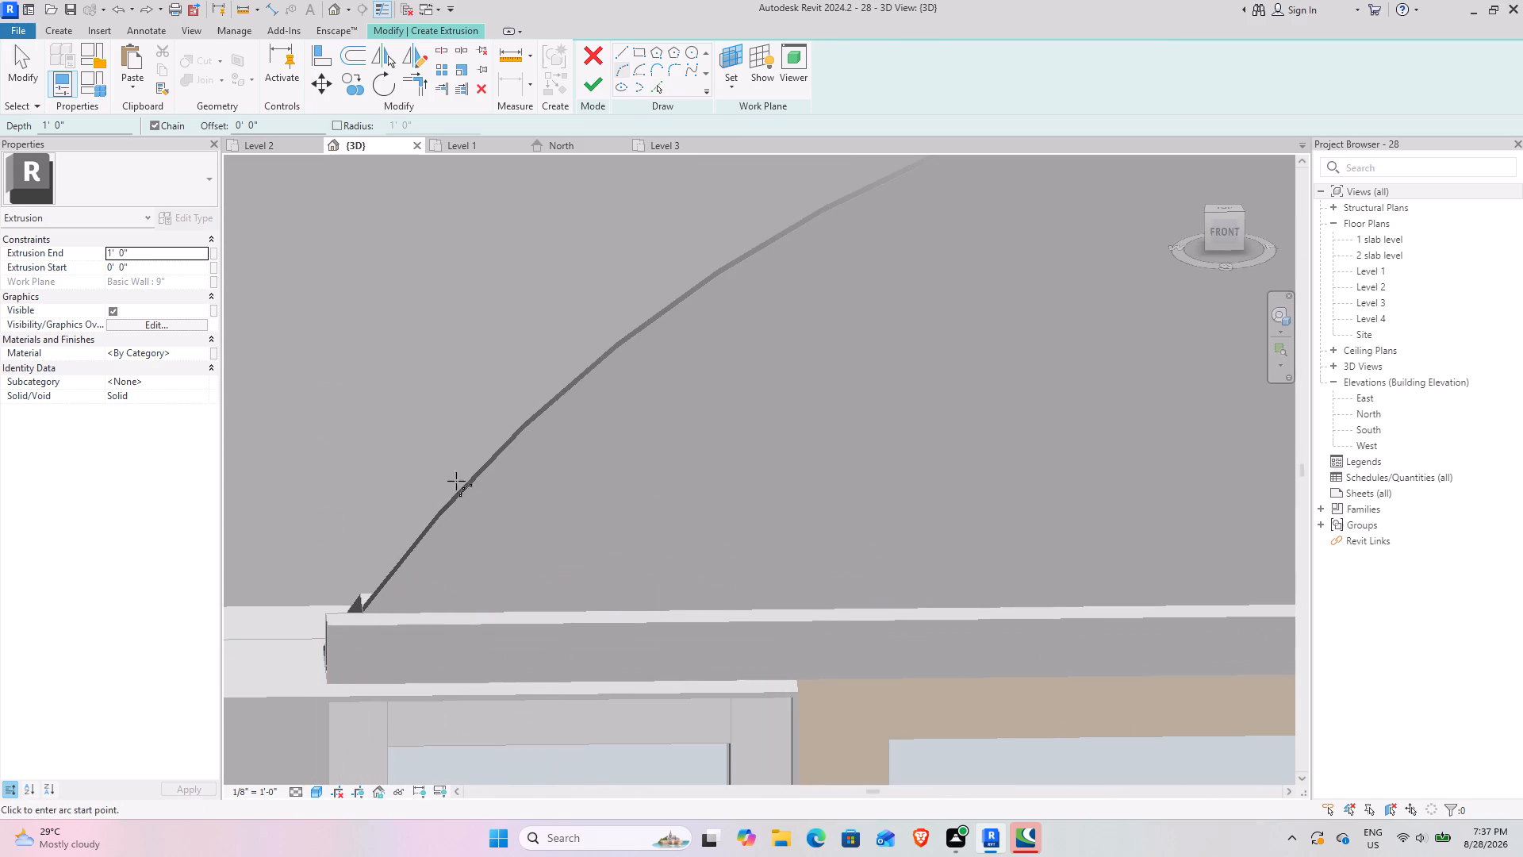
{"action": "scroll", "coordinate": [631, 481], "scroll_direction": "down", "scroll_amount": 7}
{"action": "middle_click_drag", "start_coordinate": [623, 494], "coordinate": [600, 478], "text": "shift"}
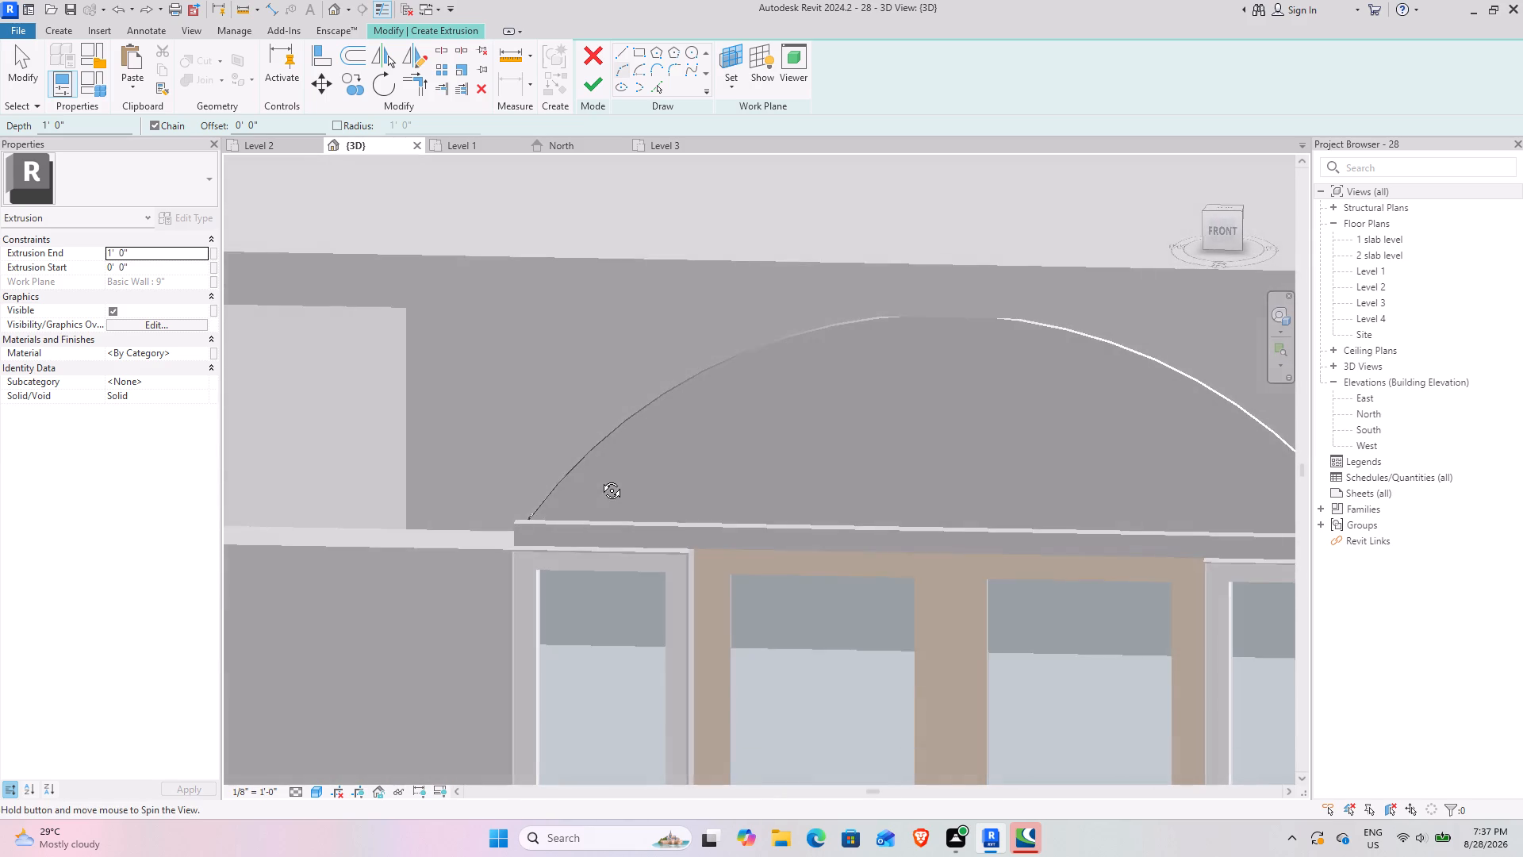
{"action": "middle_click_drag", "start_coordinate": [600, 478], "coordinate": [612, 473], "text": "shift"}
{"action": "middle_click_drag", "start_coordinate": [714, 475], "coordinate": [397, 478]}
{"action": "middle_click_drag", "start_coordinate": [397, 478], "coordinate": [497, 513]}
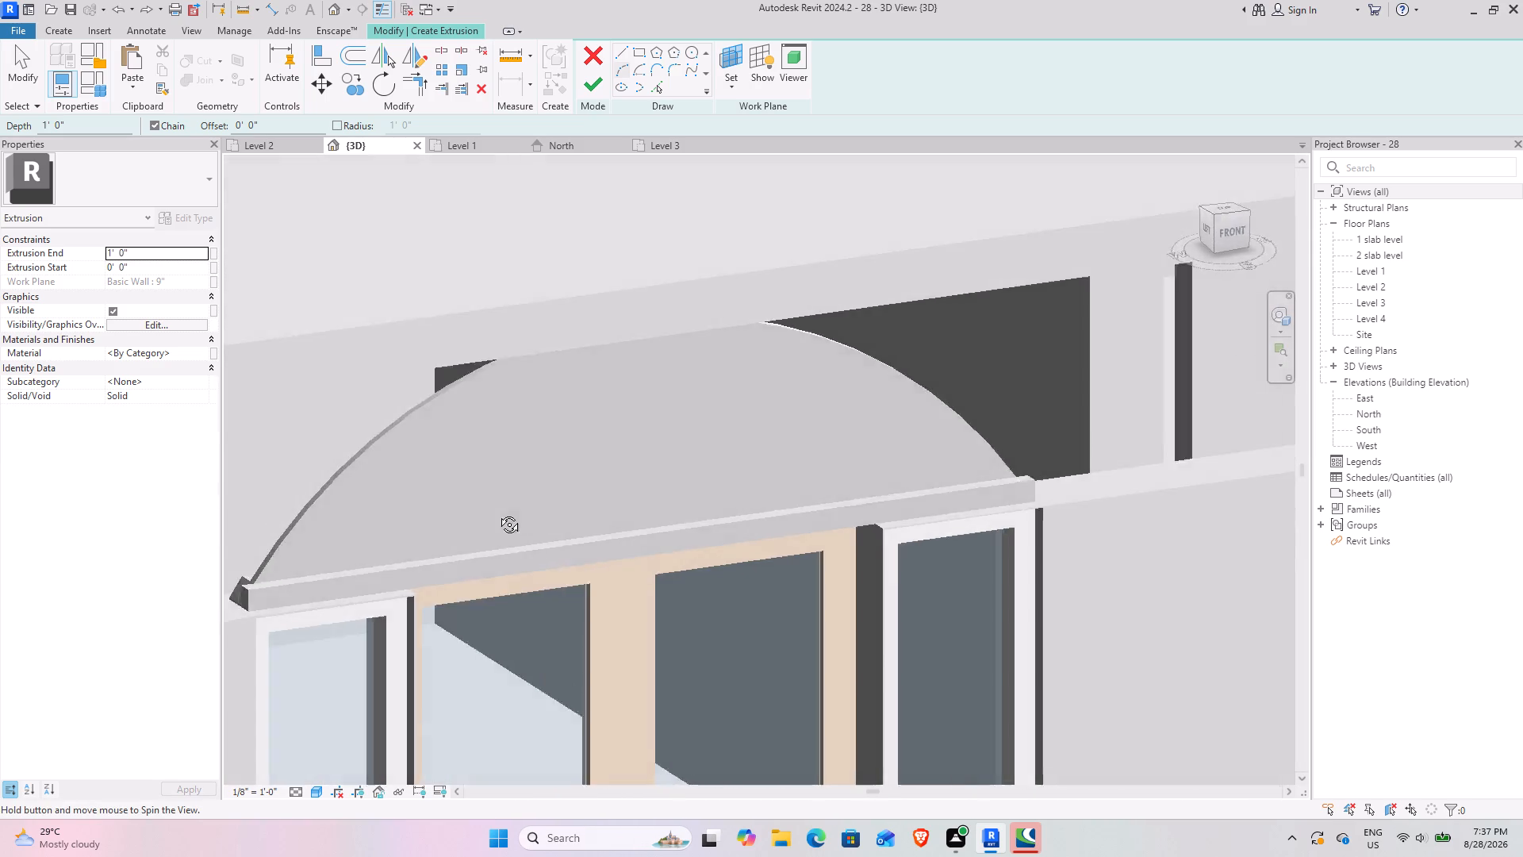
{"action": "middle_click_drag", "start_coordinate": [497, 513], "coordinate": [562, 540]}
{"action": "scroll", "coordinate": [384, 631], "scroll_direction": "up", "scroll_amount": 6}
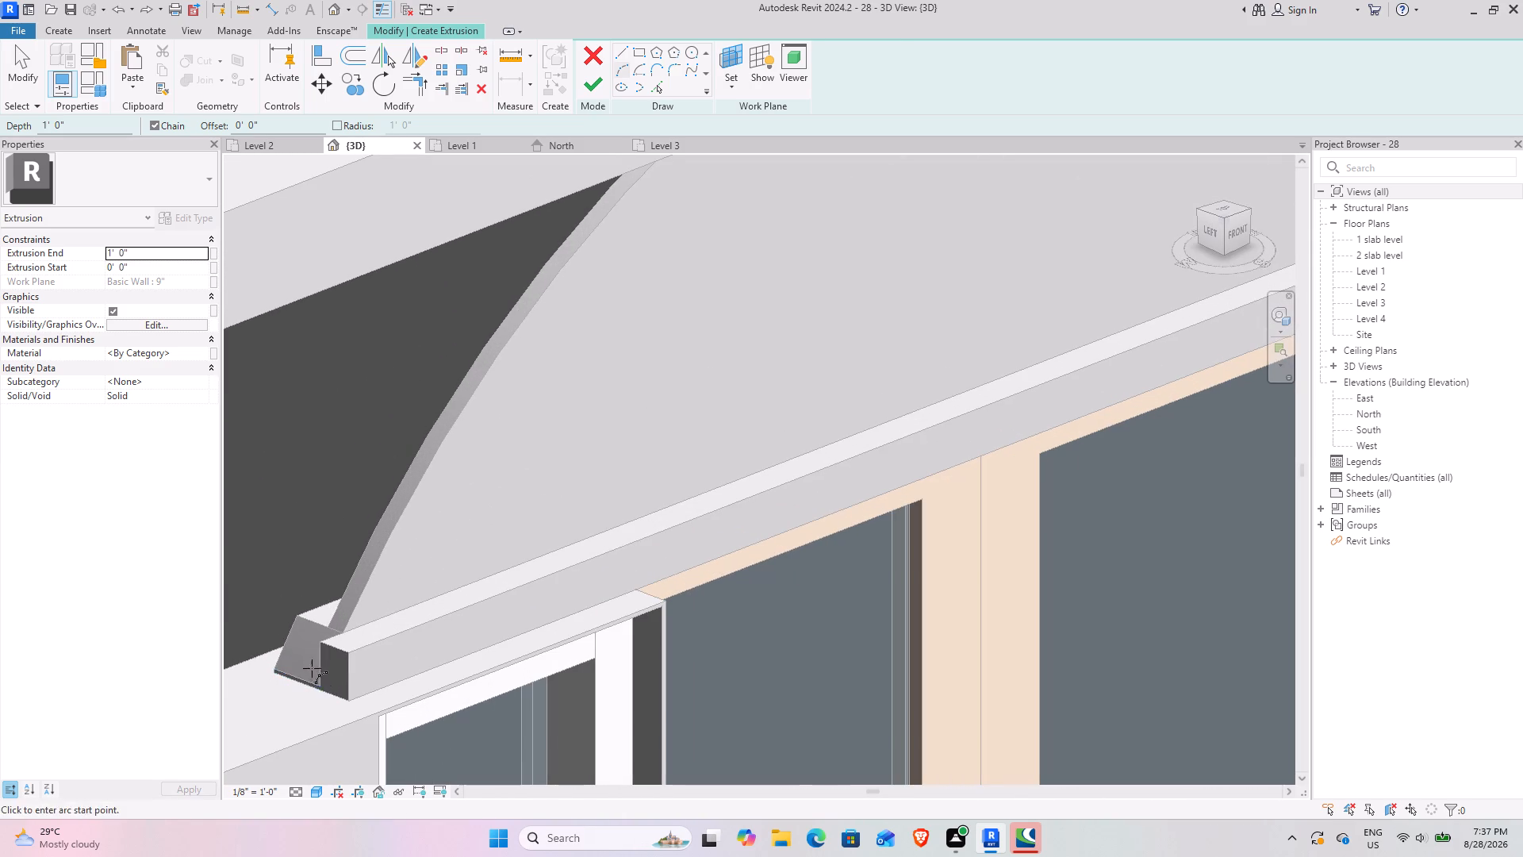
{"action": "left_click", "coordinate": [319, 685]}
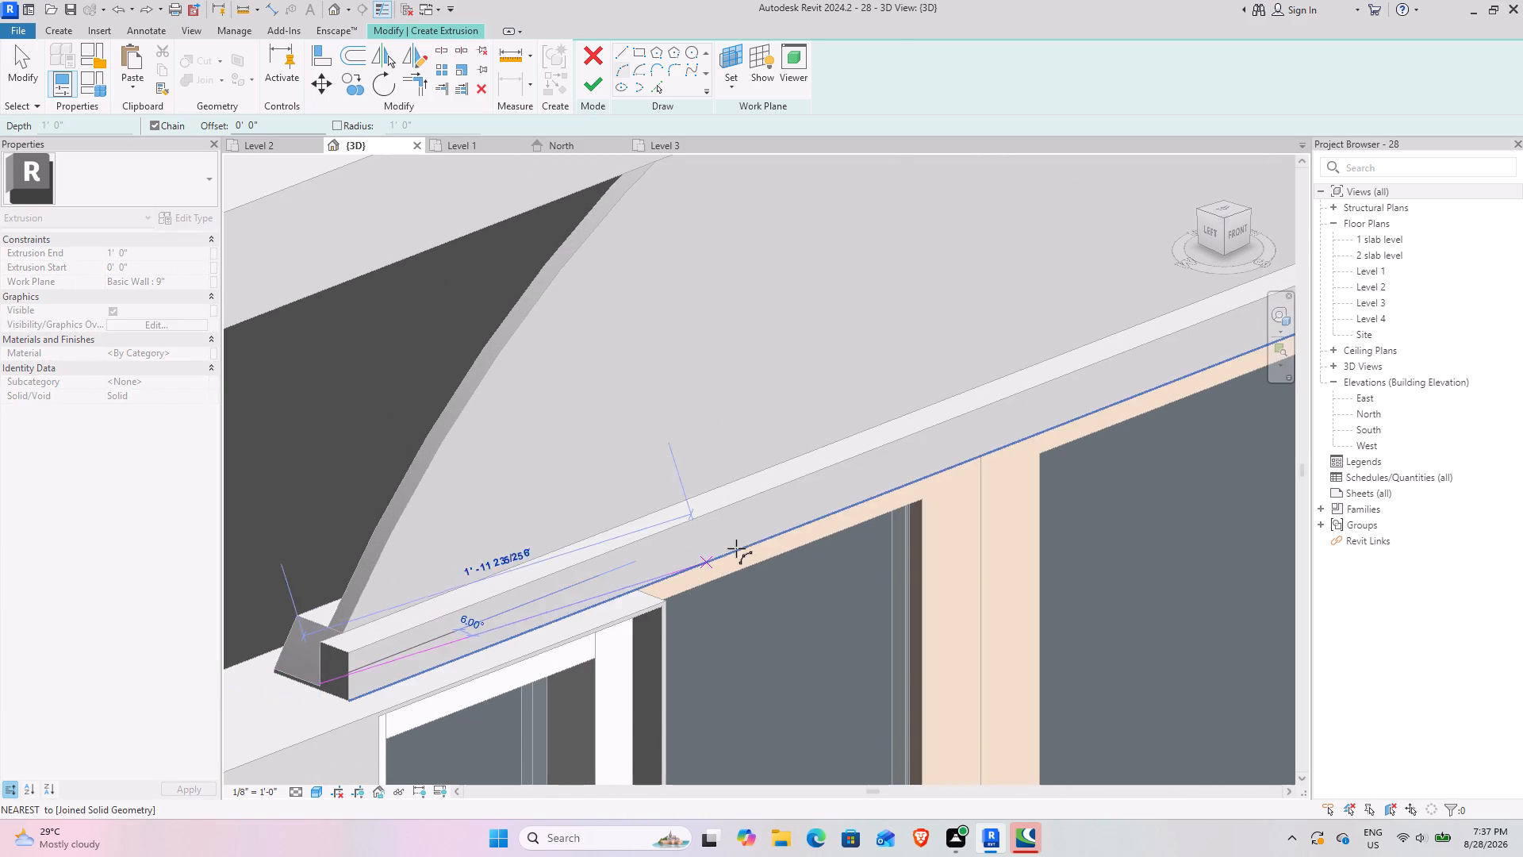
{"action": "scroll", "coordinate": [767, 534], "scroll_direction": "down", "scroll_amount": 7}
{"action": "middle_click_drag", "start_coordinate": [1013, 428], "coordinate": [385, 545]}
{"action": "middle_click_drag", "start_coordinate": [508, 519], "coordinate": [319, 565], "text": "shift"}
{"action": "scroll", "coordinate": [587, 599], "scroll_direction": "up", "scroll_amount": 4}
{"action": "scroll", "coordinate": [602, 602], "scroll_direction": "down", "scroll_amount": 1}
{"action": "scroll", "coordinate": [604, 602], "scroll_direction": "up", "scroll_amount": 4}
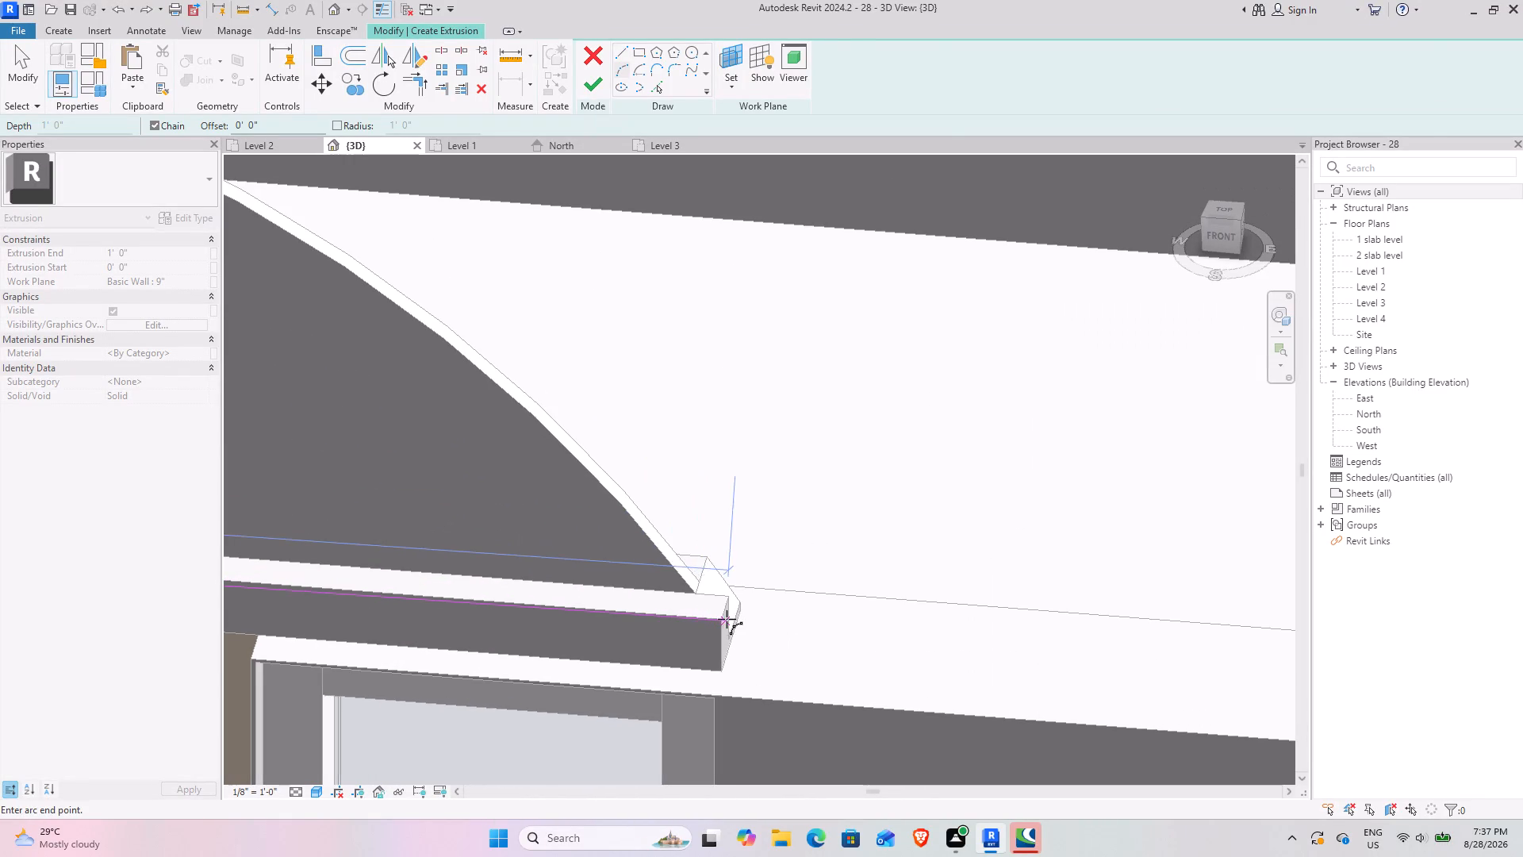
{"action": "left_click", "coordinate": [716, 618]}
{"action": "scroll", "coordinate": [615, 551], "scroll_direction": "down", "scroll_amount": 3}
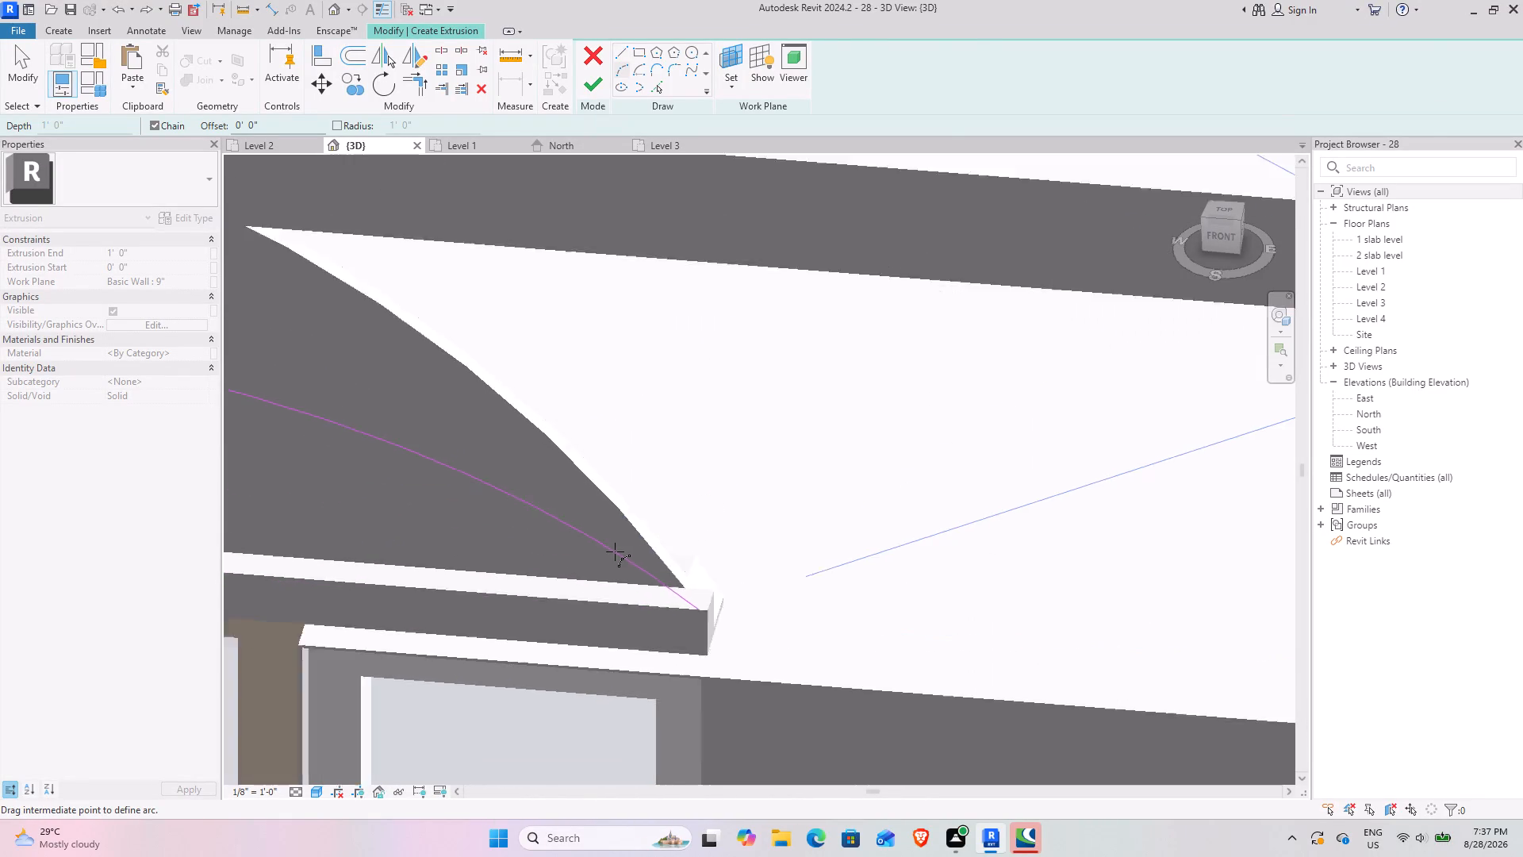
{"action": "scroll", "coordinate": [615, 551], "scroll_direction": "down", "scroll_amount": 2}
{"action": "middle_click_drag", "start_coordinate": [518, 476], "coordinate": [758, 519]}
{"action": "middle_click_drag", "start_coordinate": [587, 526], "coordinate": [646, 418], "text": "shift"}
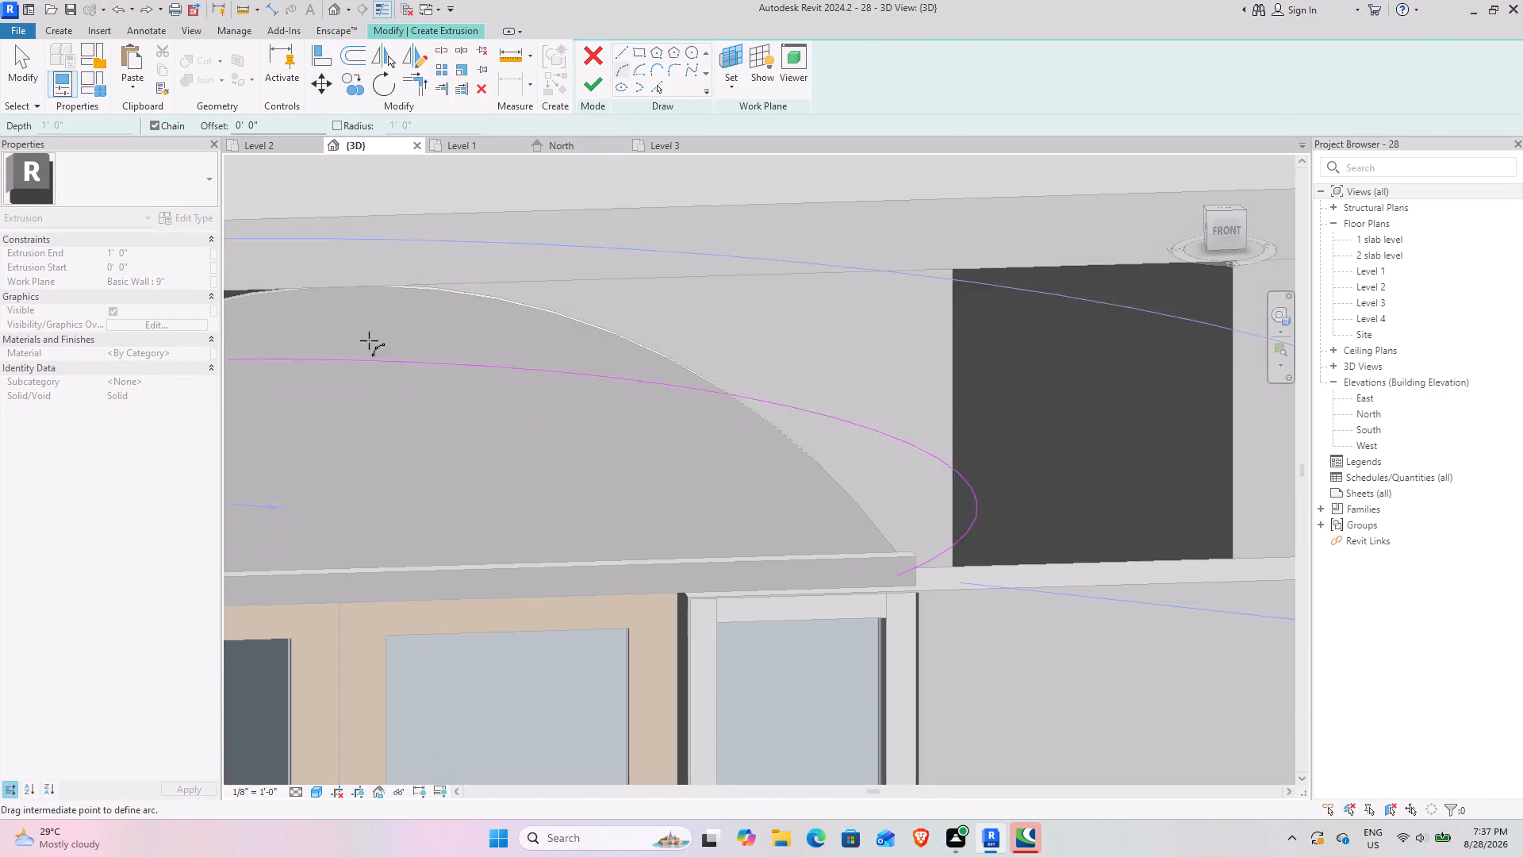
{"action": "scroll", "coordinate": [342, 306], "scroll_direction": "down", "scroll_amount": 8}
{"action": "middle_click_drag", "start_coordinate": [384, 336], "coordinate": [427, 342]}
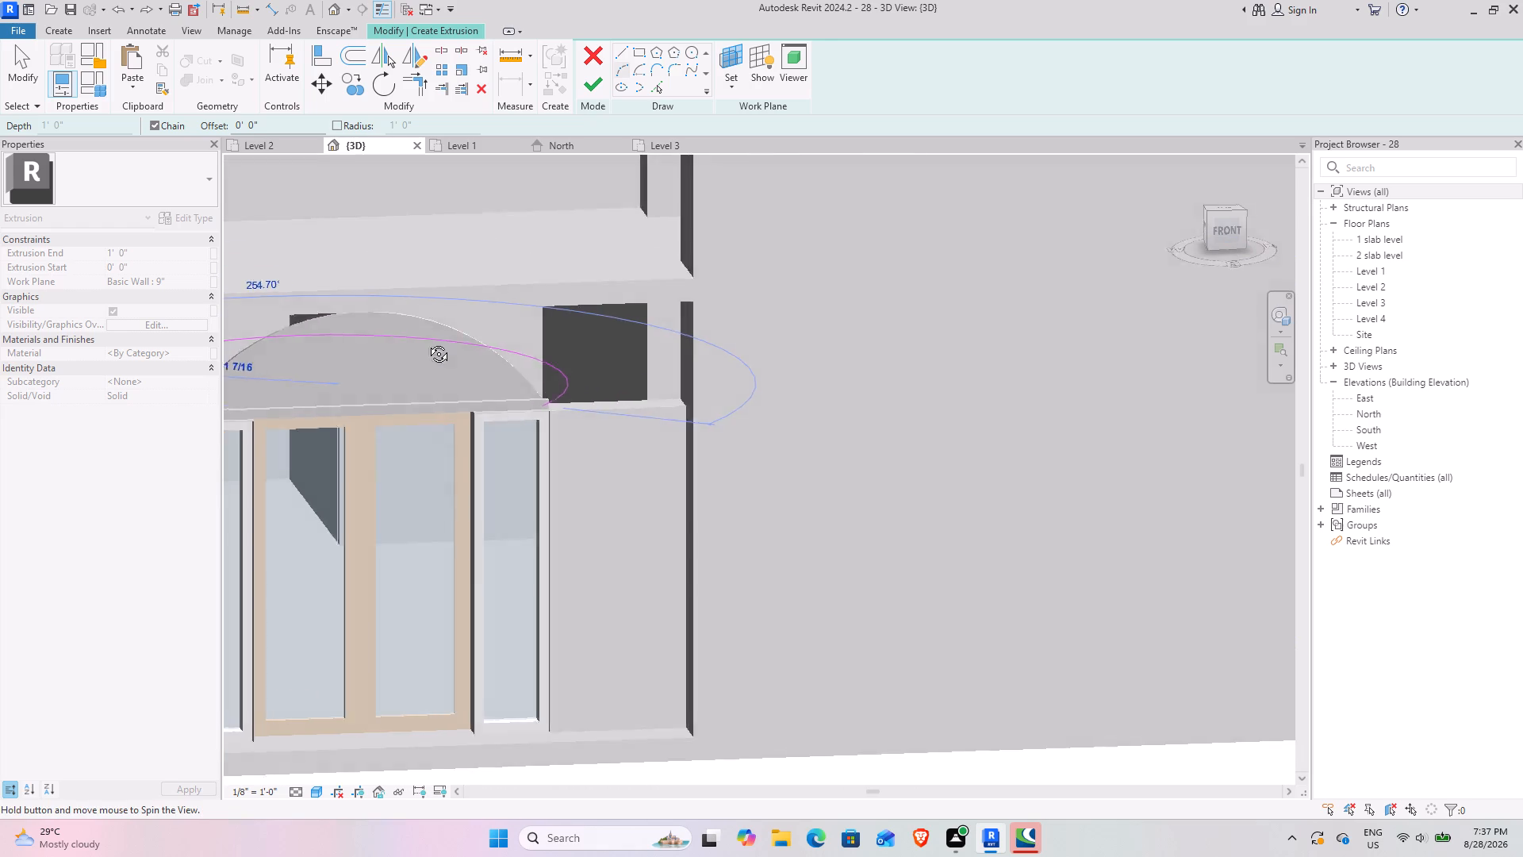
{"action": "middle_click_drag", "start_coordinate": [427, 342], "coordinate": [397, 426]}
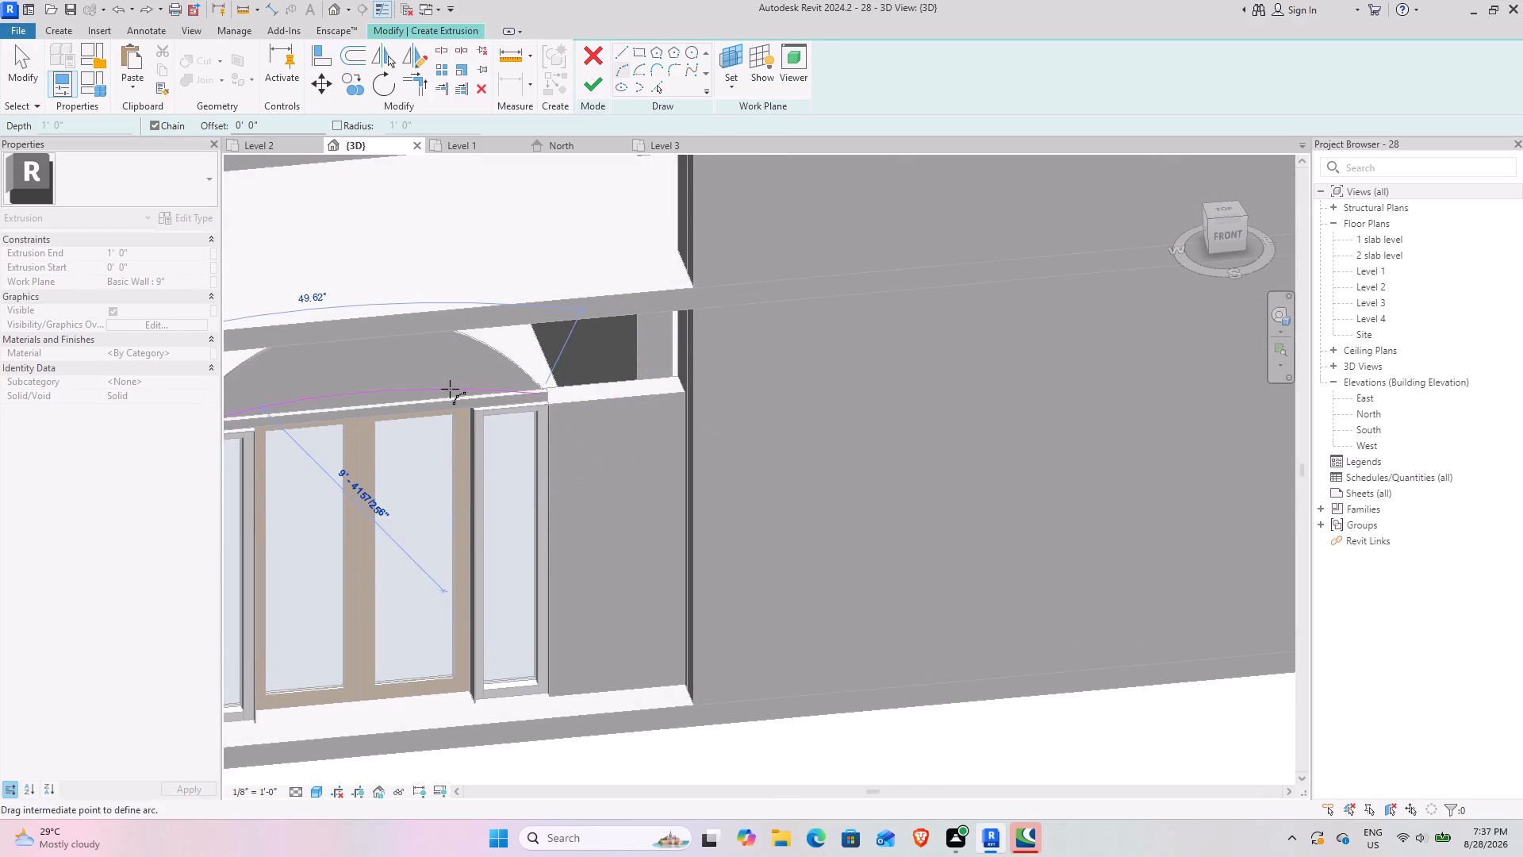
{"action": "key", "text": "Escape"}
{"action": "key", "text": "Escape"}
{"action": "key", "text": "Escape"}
Pick the front face of the arched panel as the extrusion's work plane.
{"action": "scroll", "coordinate": [419, 343], "scroll_direction": "down", "scroll_amount": 7}
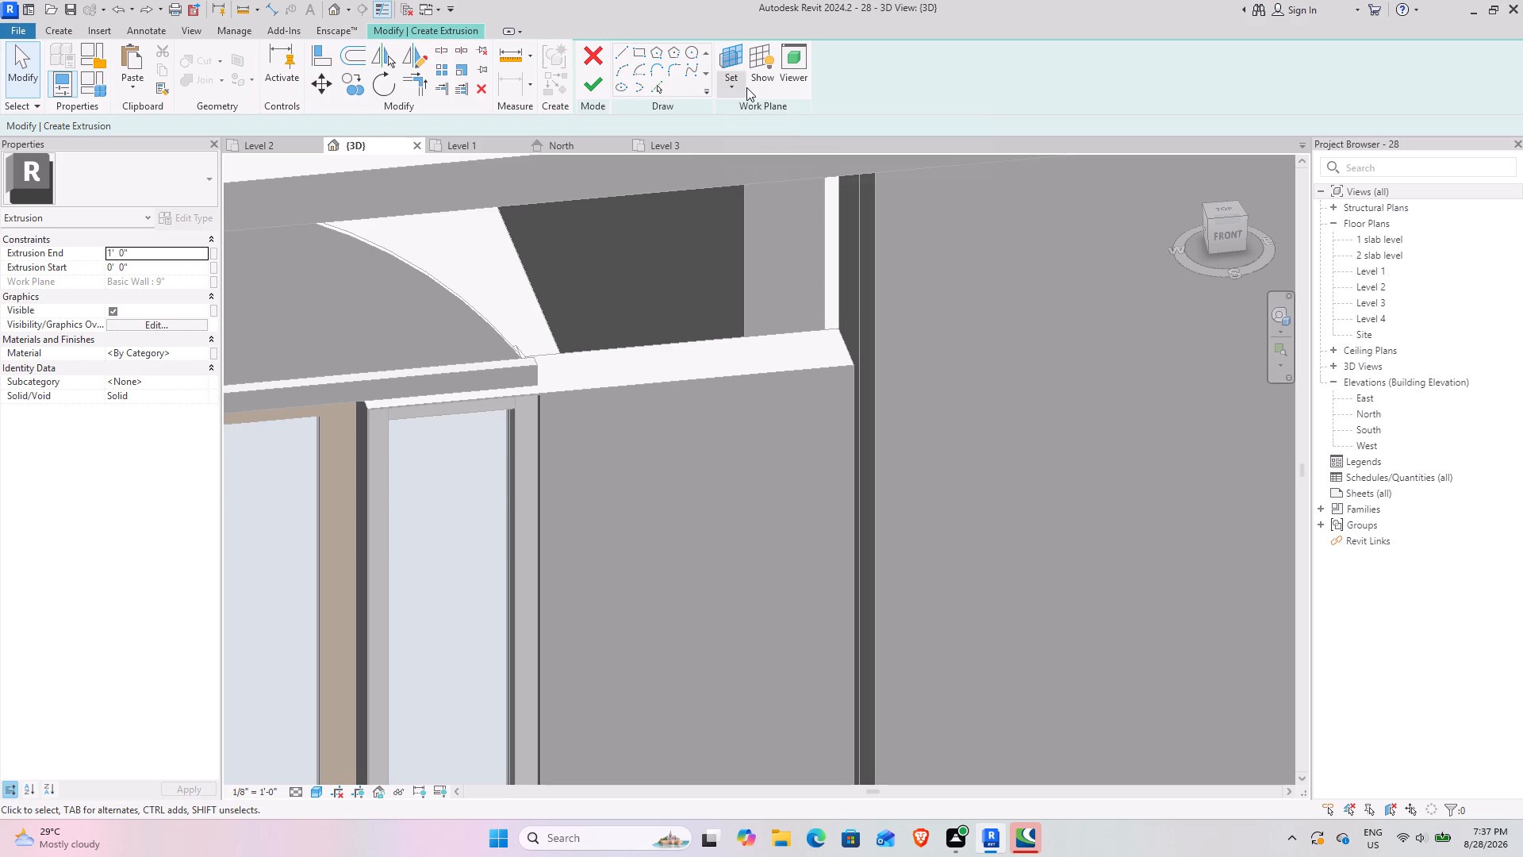
{"action": "left_click", "coordinate": [723, 80]}
{"action": "left_click", "coordinate": [742, 149]}
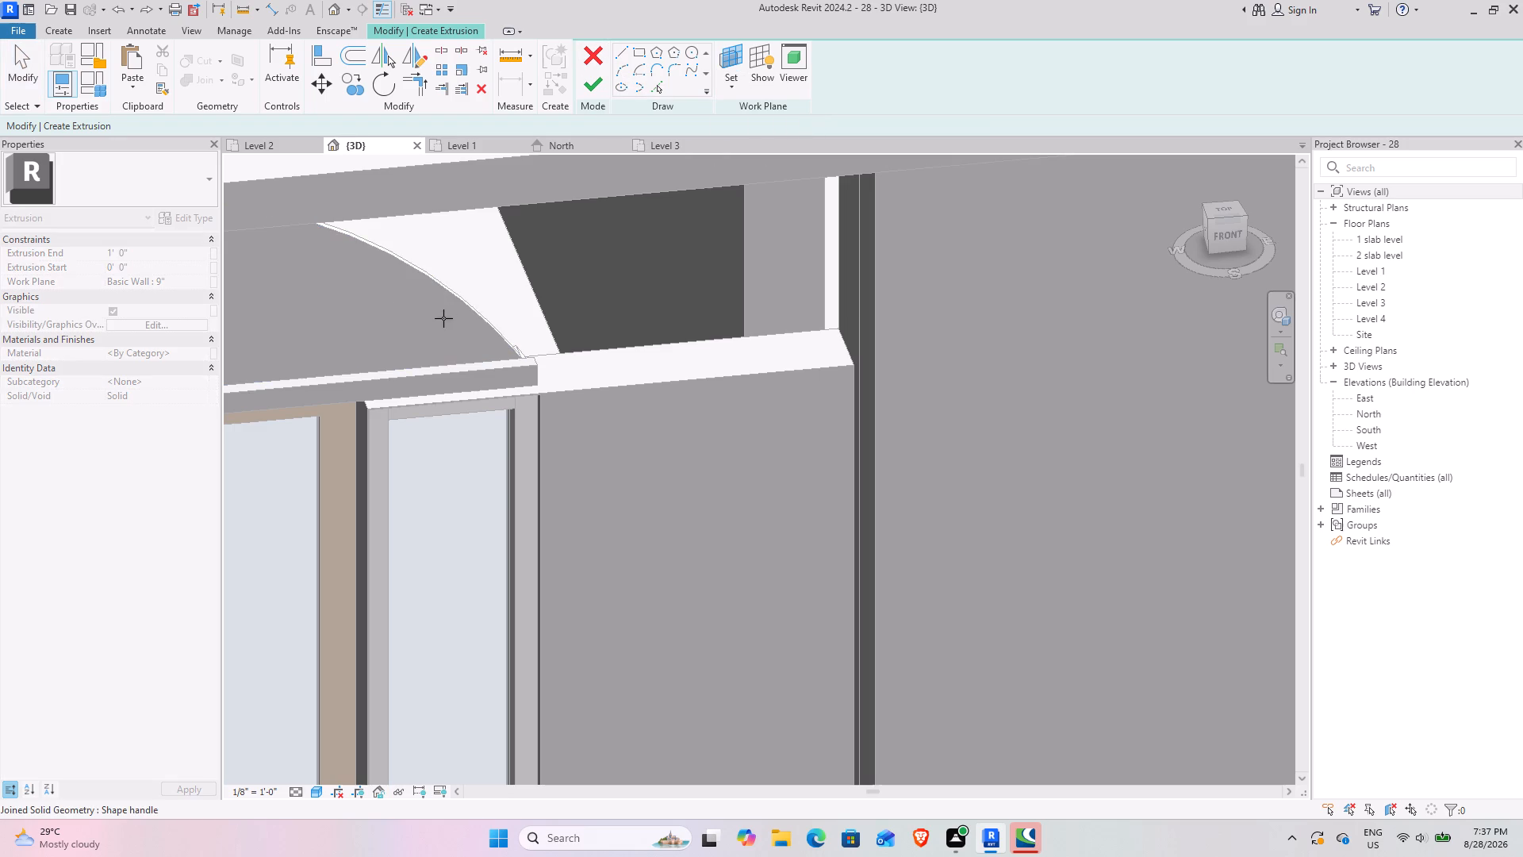
{"action": "left_click", "coordinate": [449, 292]}
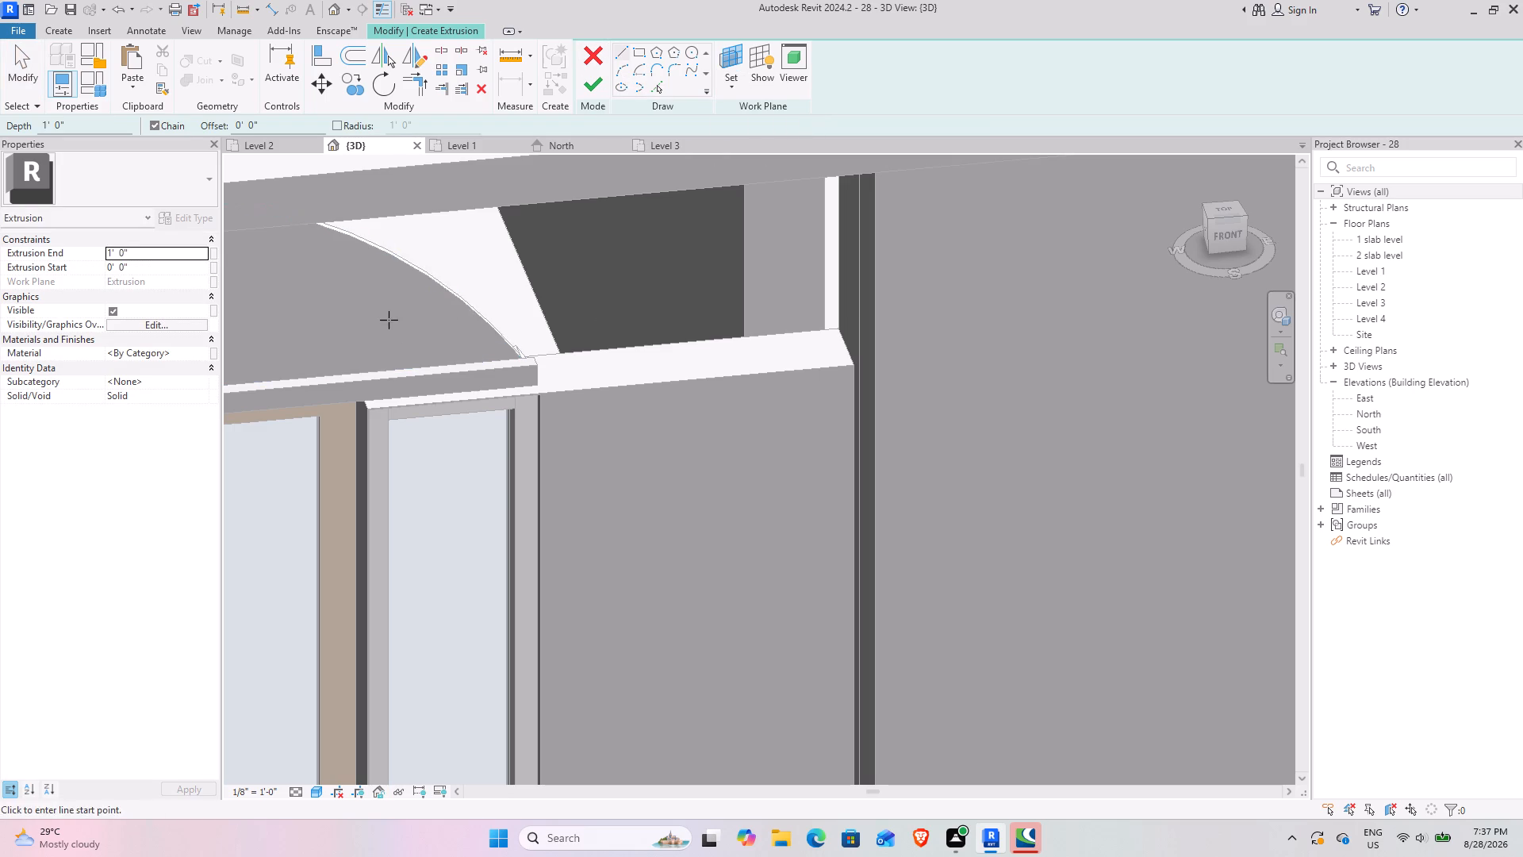
Pick the panel's full arched edge above the head bar as a sketch line for the extrusion.
{"action": "middle_click_drag", "start_coordinate": [389, 320], "coordinate": [815, 405]}
{"action": "middle_click_drag", "start_coordinate": [655, 408], "coordinate": [577, 320], "text": "shift"}
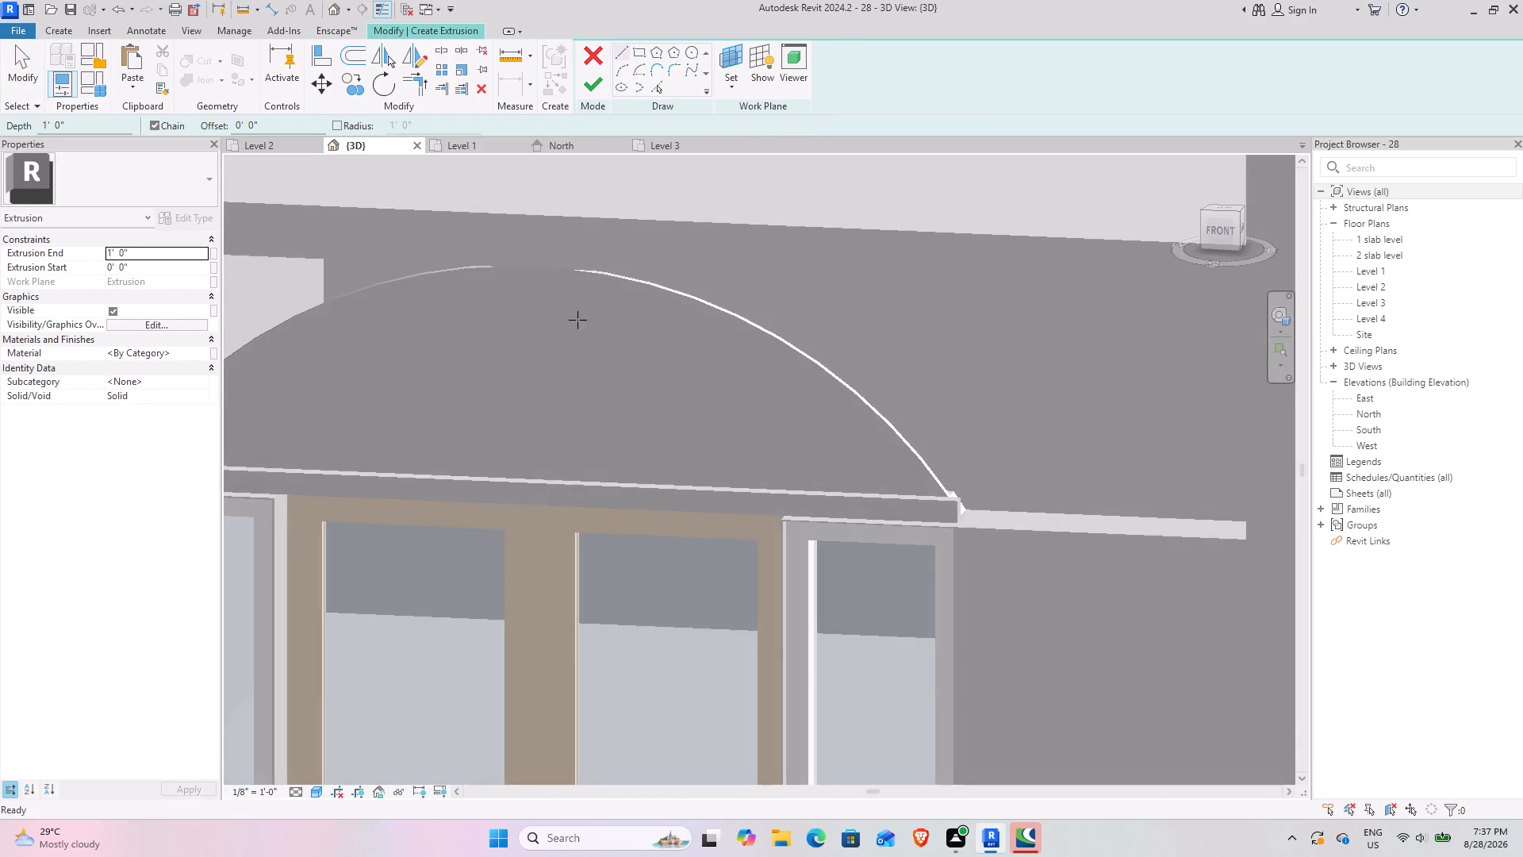
{"action": "scroll", "coordinate": [550, 356], "scroll_direction": "down", "scroll_amount": 3}
{"action": "middle_click_drag", "start_coordinate": [552, 365], "coordinate": [627, 445]}
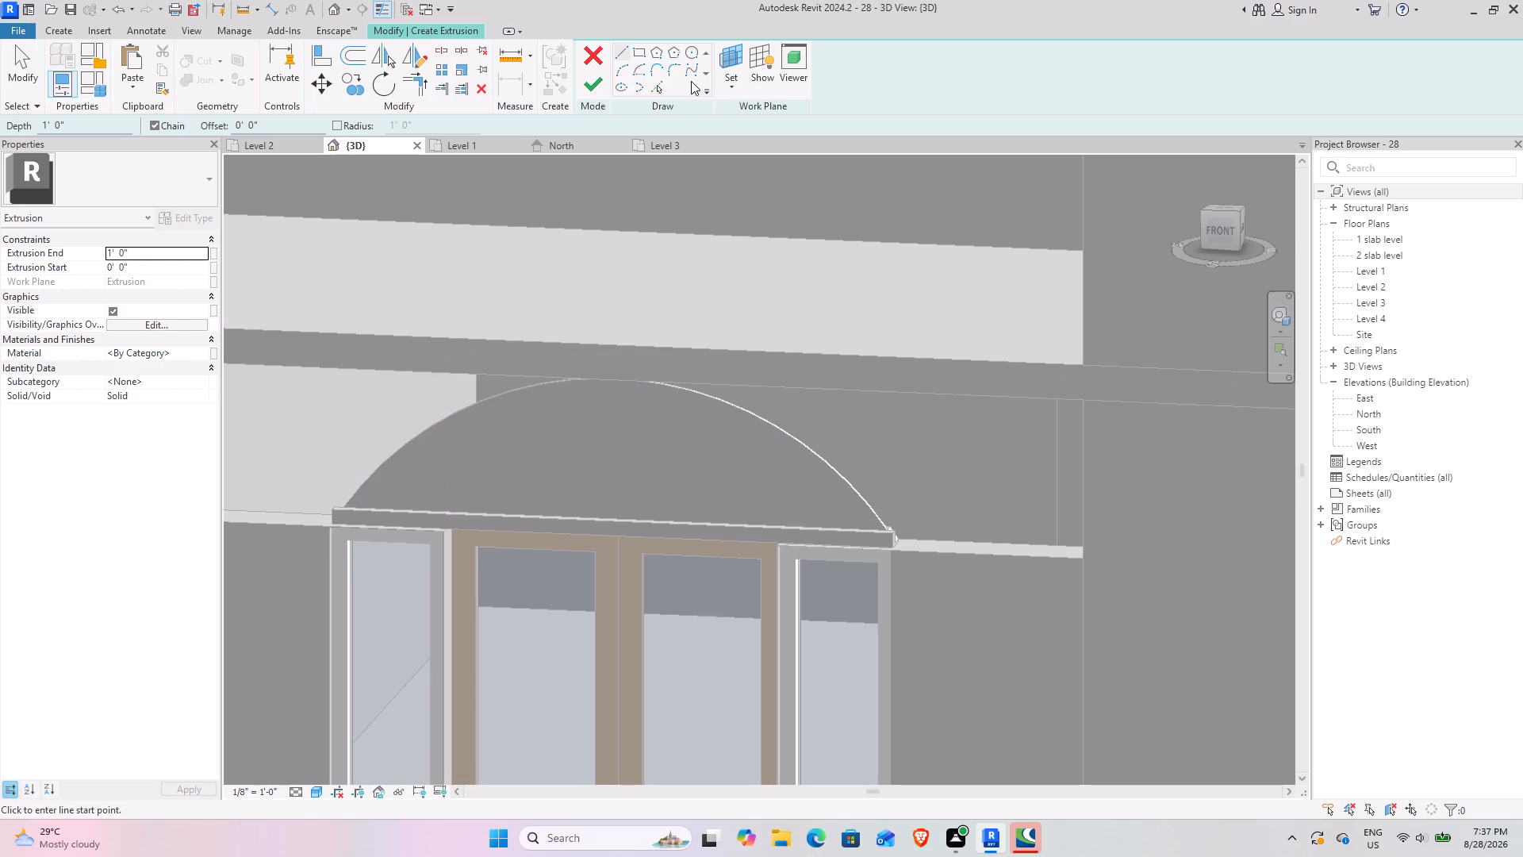
{"action": "left_click", "coordinate": [658, 91]}
{"action": "left_click", "coordinate": [686, 396]}
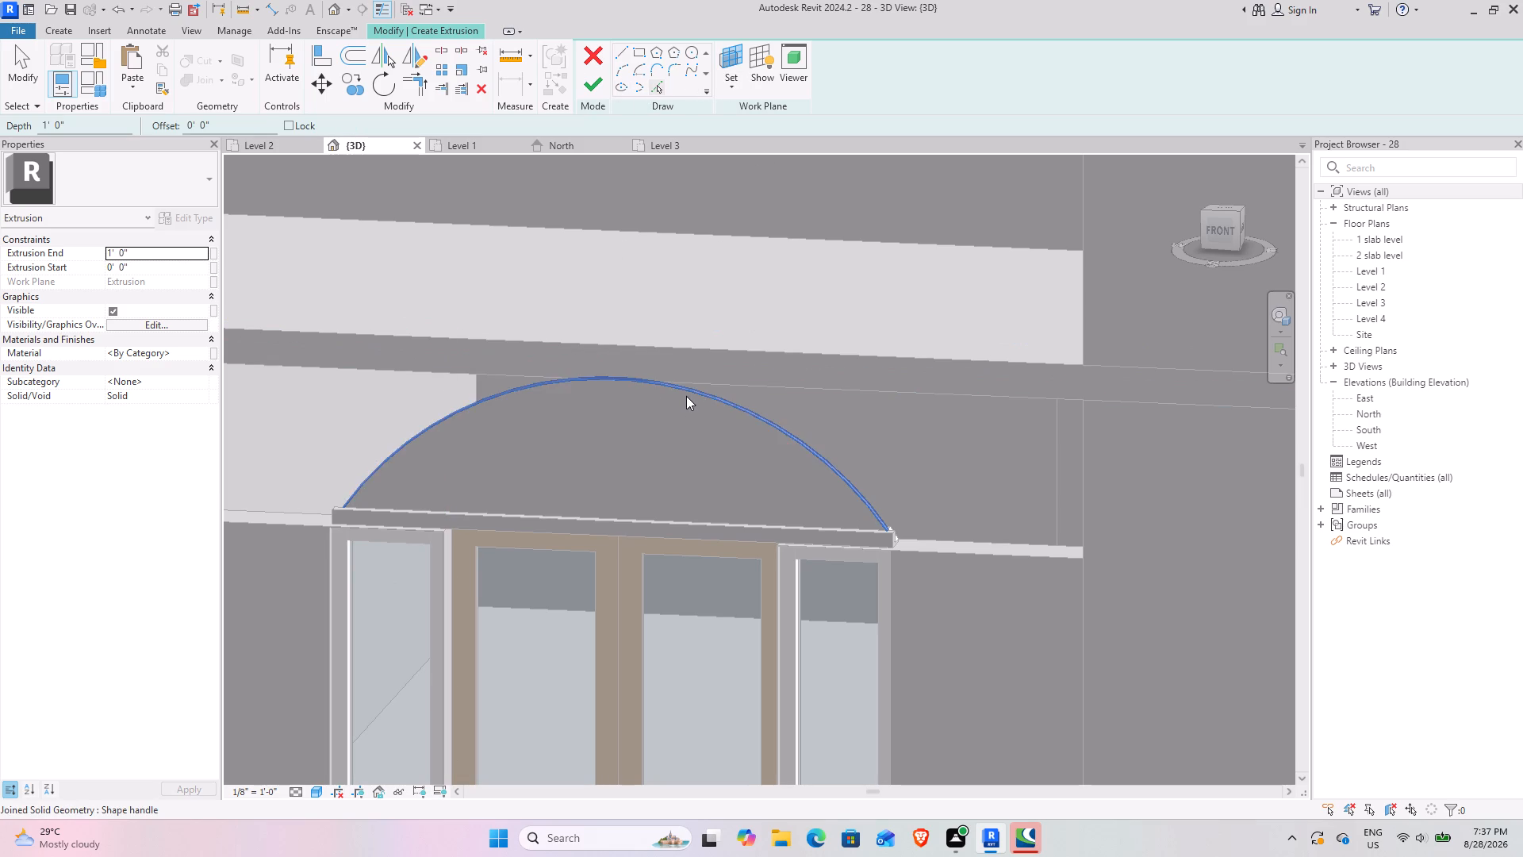
Set the Extrusion End to 2.5" and try to finish the extrusion sketch.
{"action": "left_click", "coordinate": [167, 258]}
{"action": "type", "text": "2.5\""}
{"action": "key", "text": "Return"}
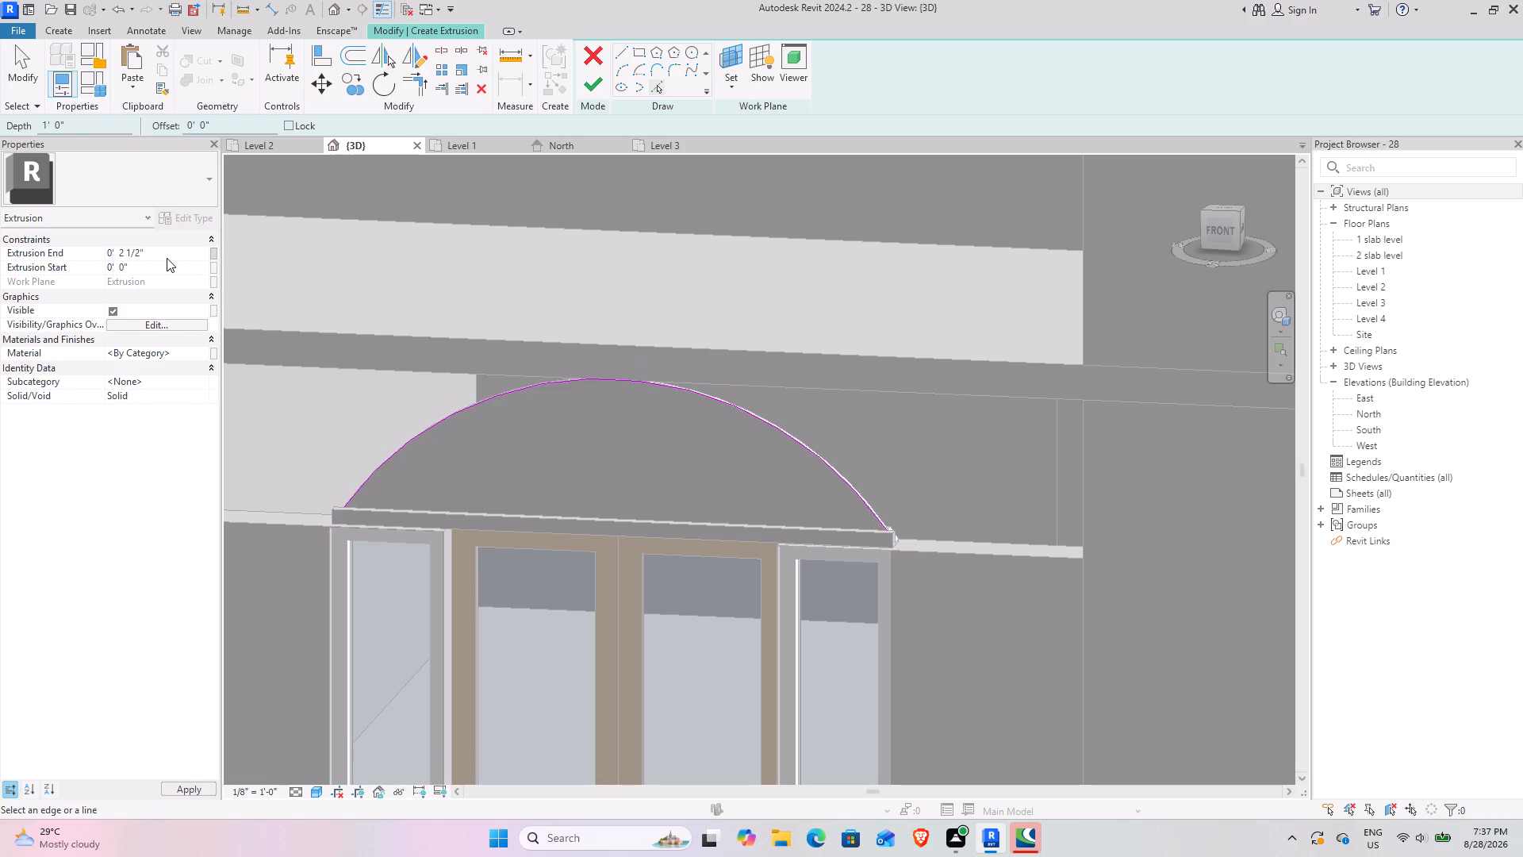
{"action": "left_click", "coordinate": [600, 91]}
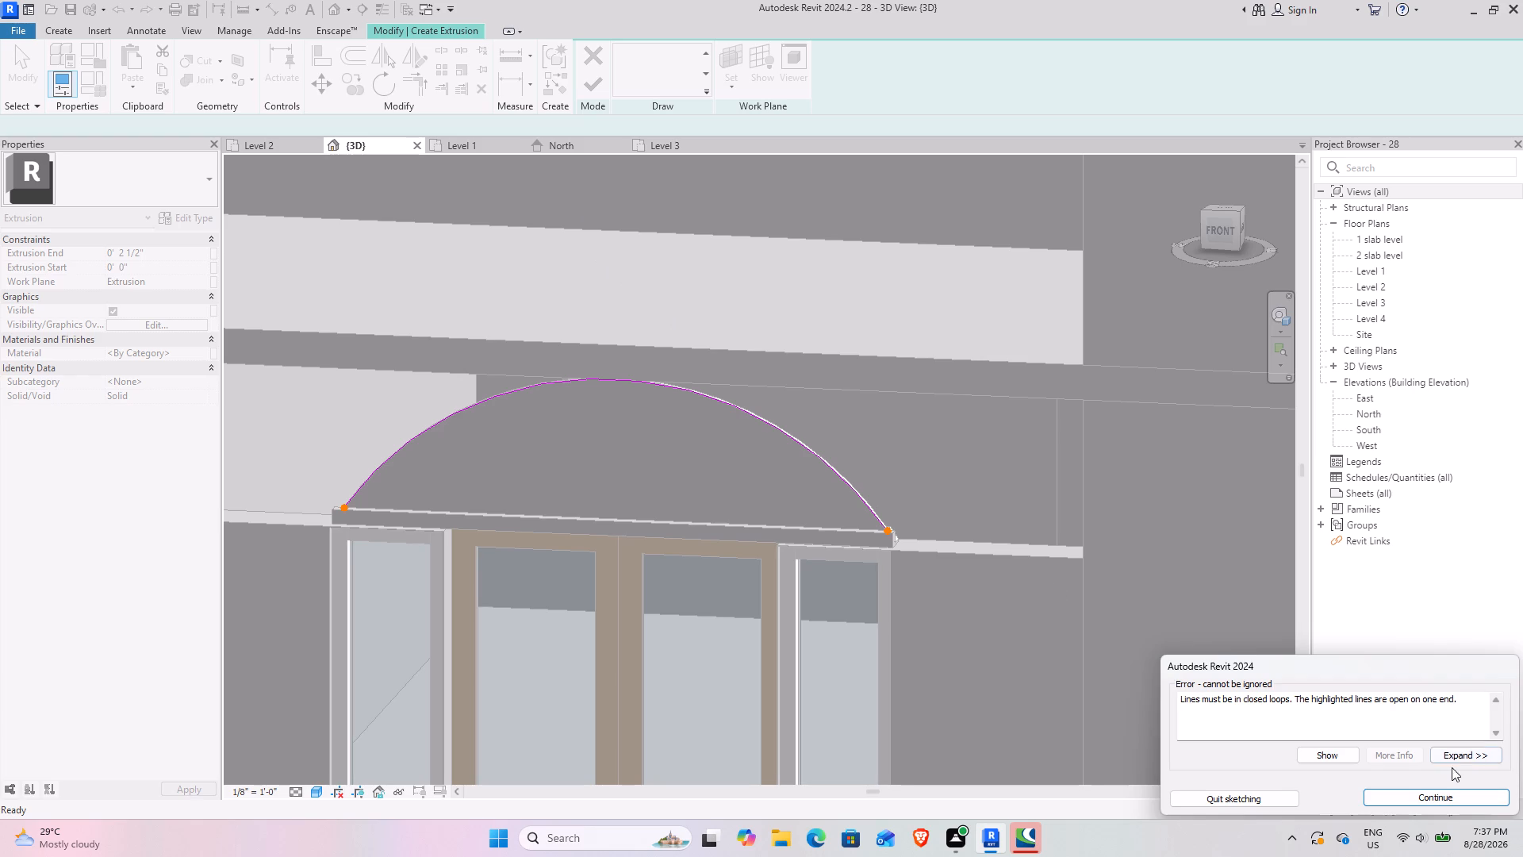
{"action": "left_click", "coordinate": [1452, 803]}
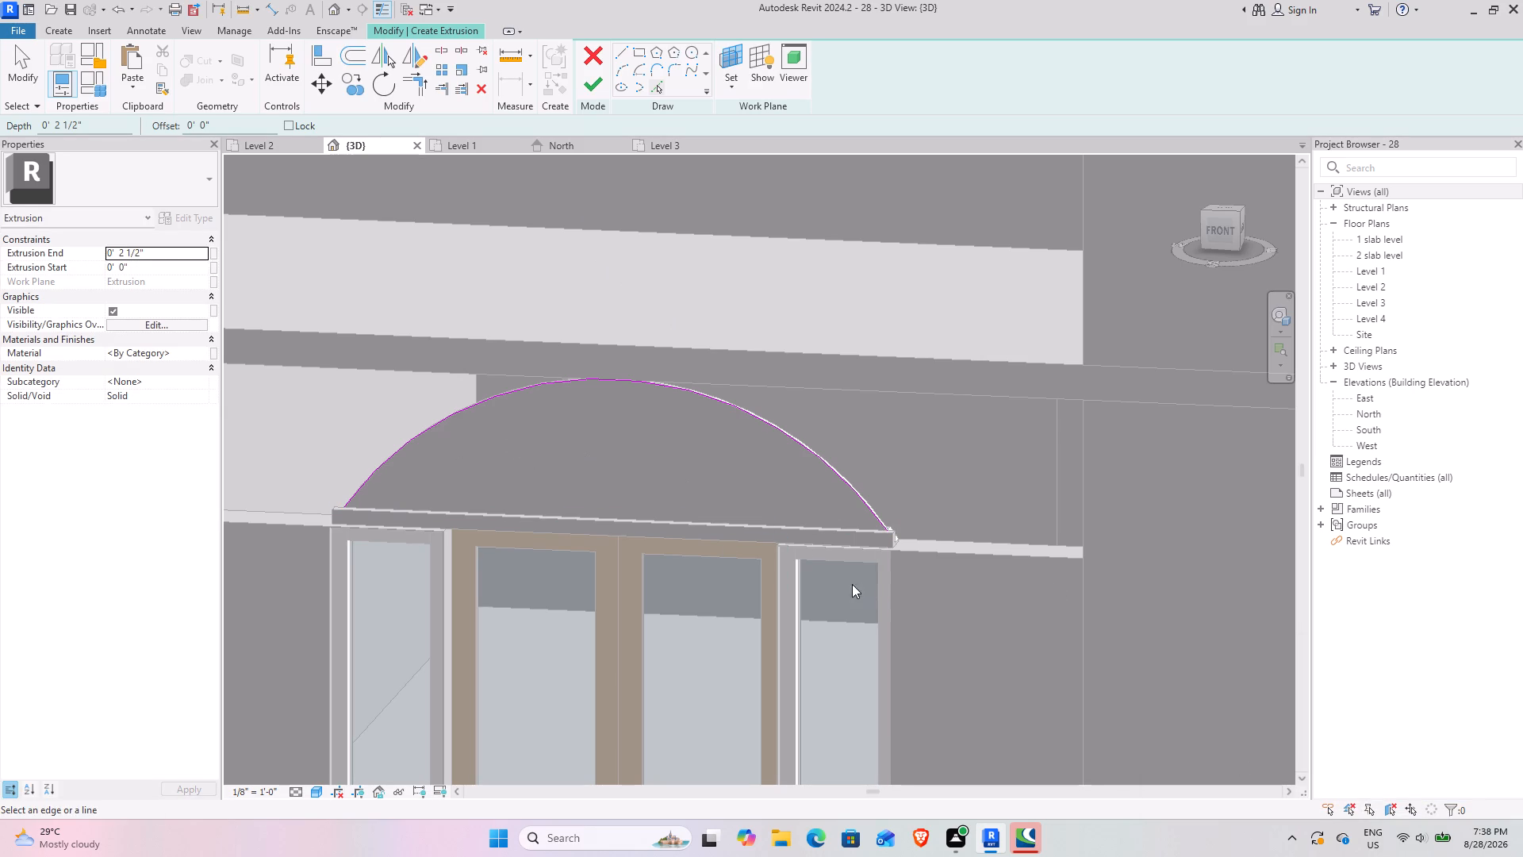
Examine the sketched arc and its end at the head bar from above and from several angles.
{"action": "middle_click_drag", "start_coordinate": [826, 578], "coordinate": [684, 621], "text": "shift"}
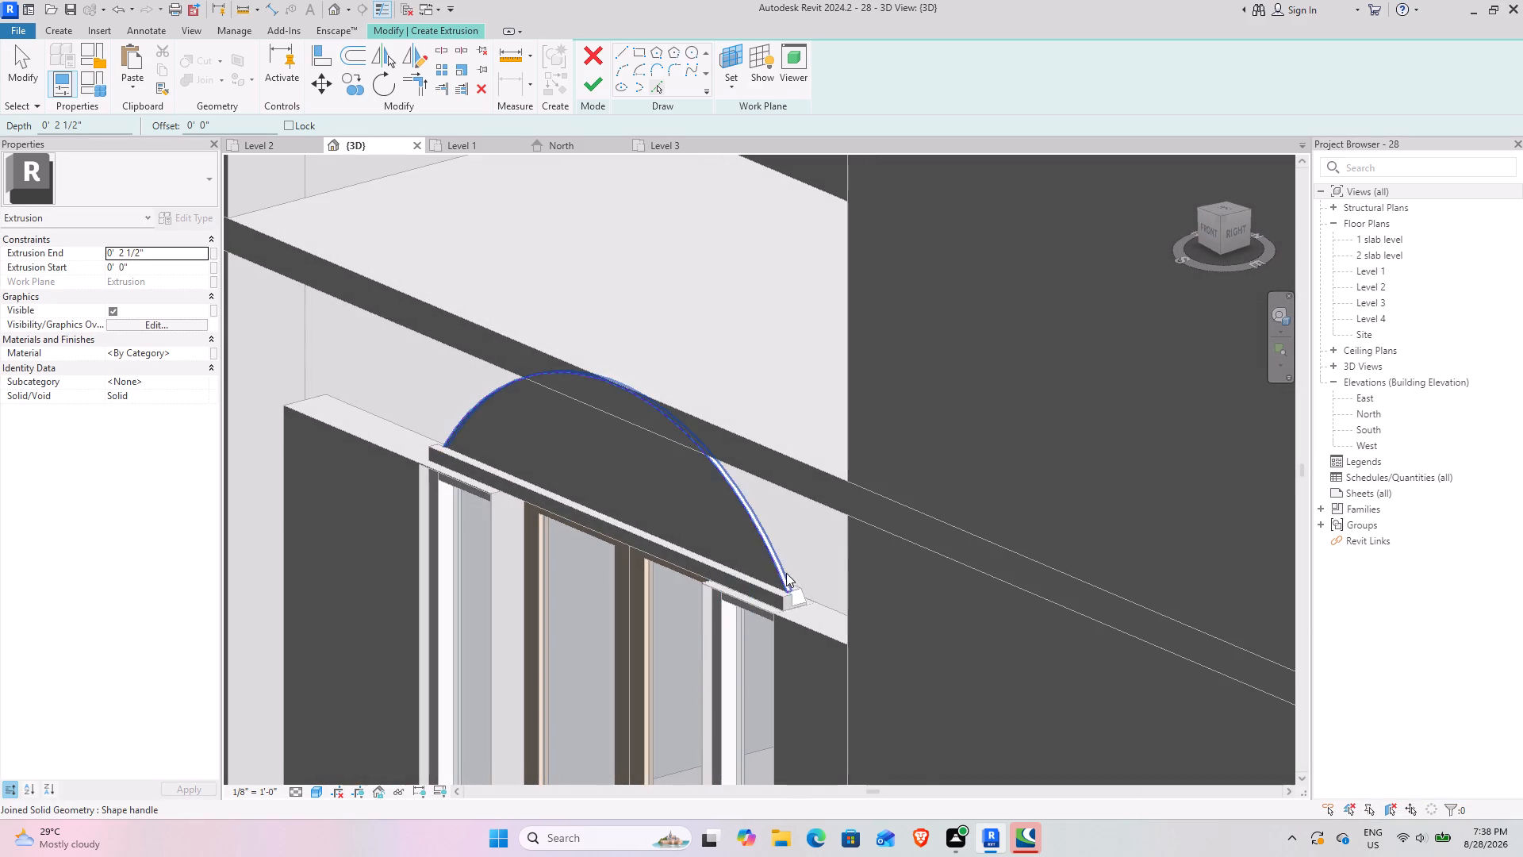
{"action": "left_click", "coordinate": [1231, 207]}
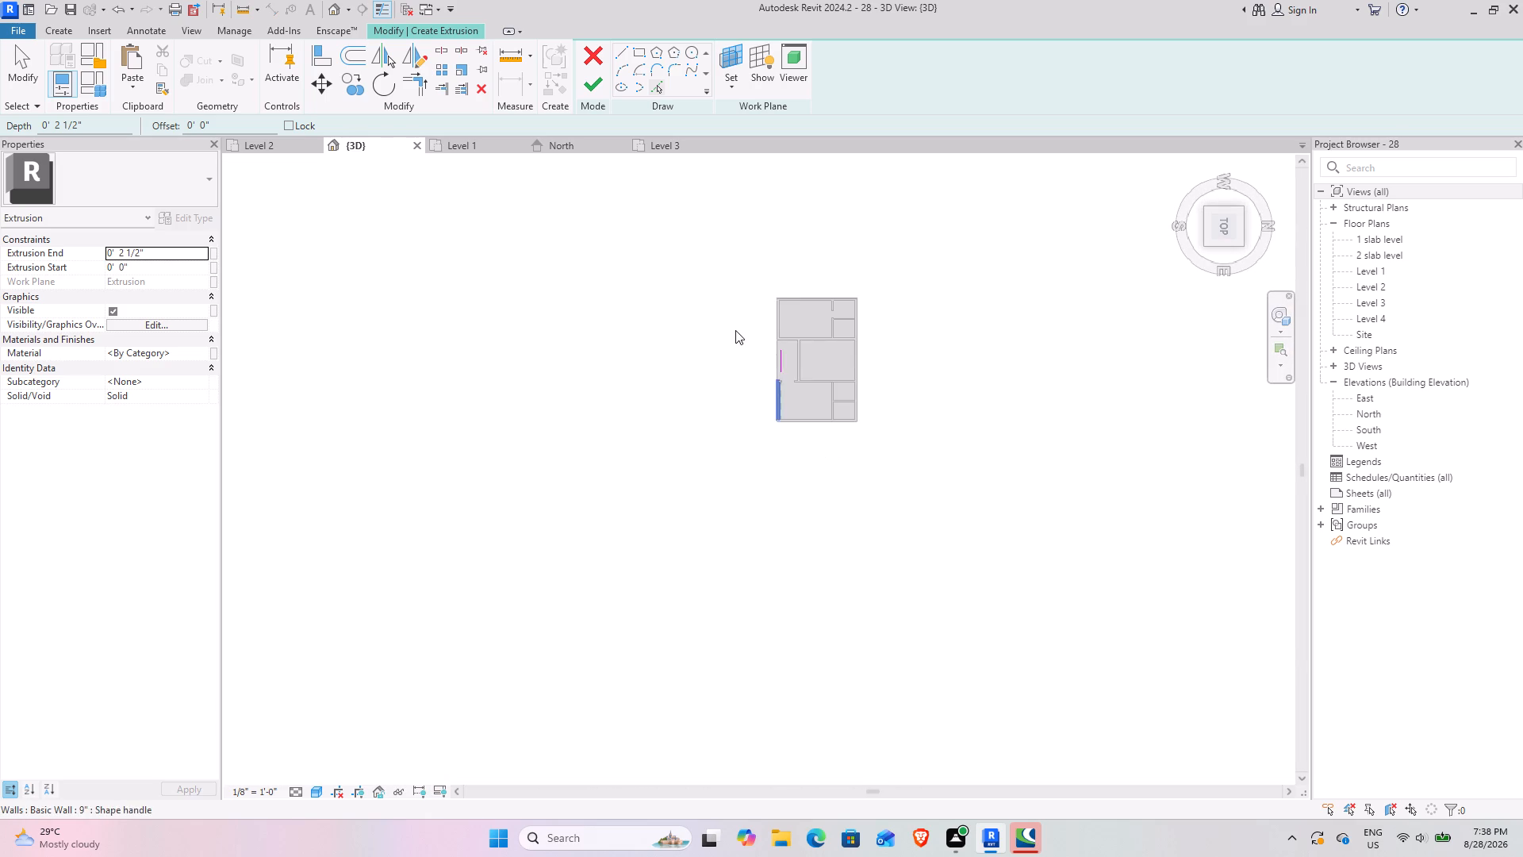
{"action": "scroll", "coordinate": [735, 325], "scroll_direction": "up", "scroll_amount": 4}
{"action": "scroll", "coordinate": [888, 391], "scroll_direction": "up", "scroll_amount": 13}
{"action": "scroll", "coordinate": [760, 400], "scroll_direction": "up", "scroll_amount": 4}
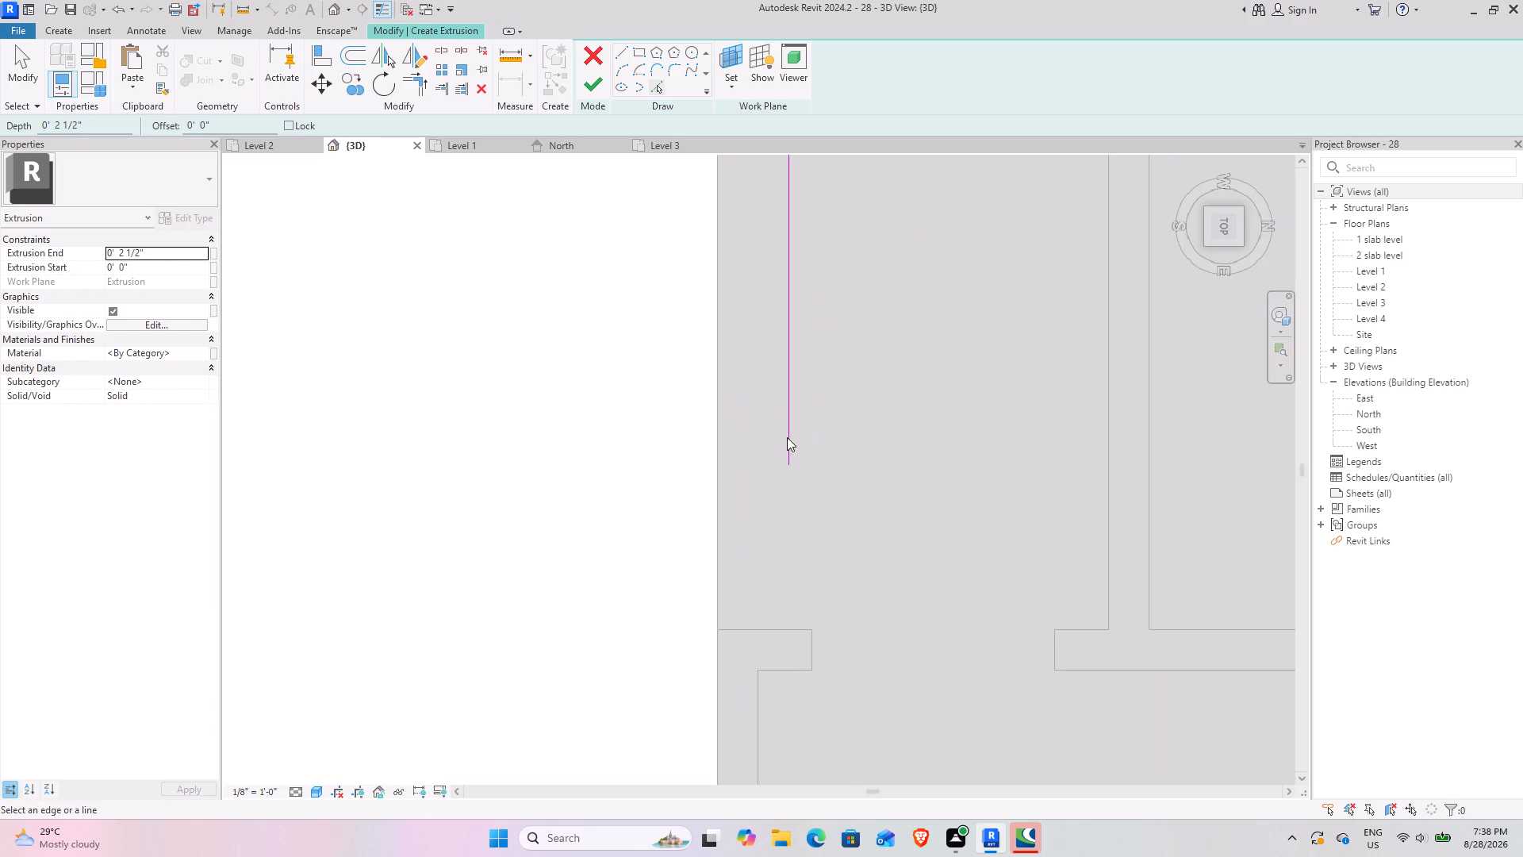
{"action": "scroll", "coordinate": [770, 464], "scroll_direction": "down", "scroll_amount": 4}
{"action": "middle_click_drag", "start_coordinate": [634, 482], "coordinate": [722, 417], "text": "shift"}
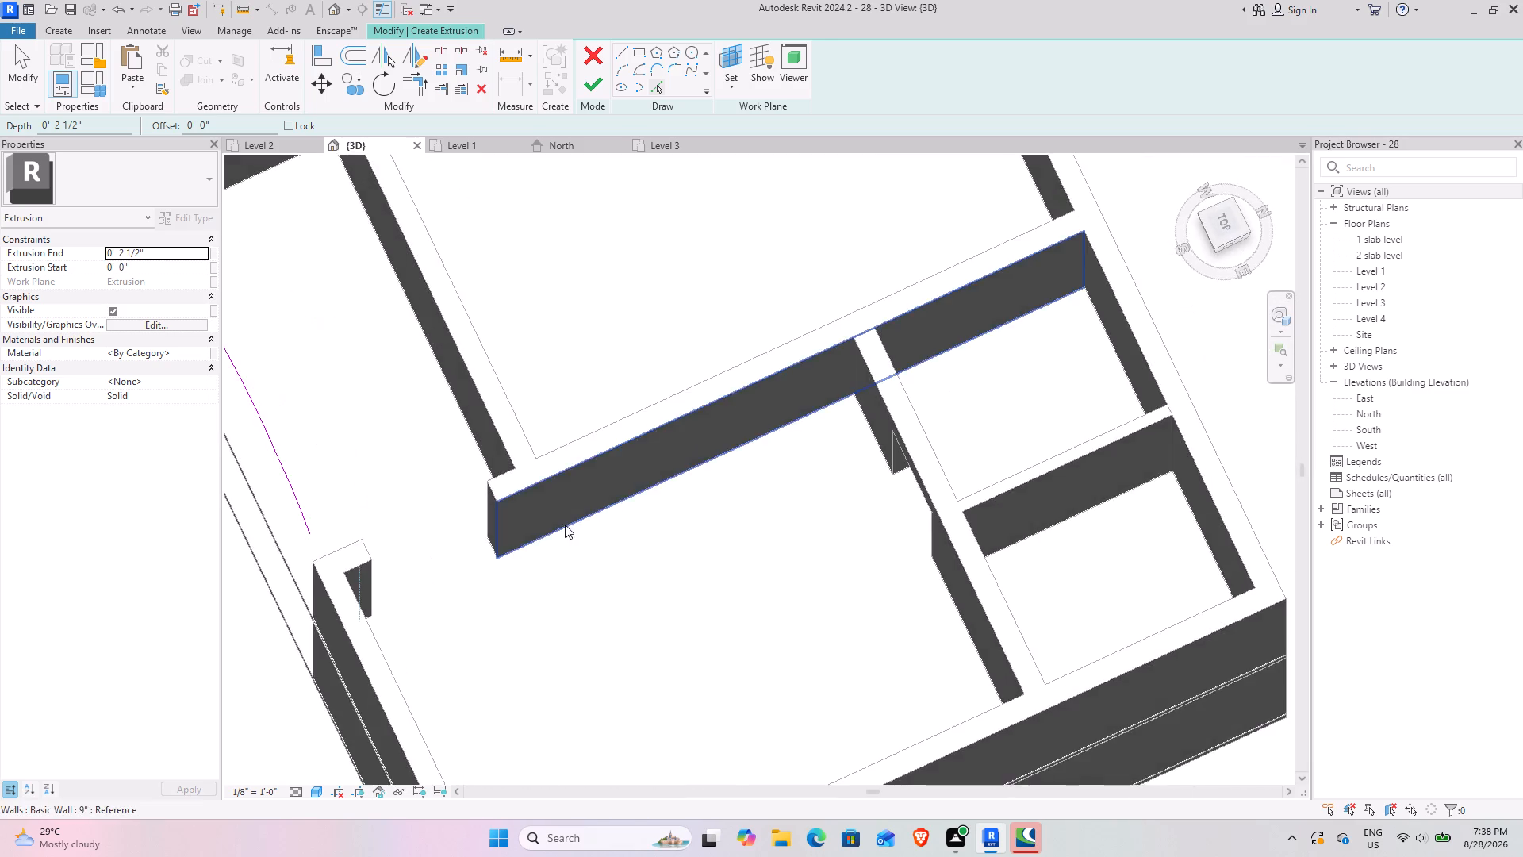
{"action": "middle_click_drag", "start_coordinate": [568, 524], "coordinate": [952, 418]}
{"action": "scroll", "coordinate": [641, 470], "scroll_direction": "up", "scroll_amount": 4}
{"action": "middle_click_drag", "start_coordinate": [623, 474], "coordinate": [709, 394], "text": "shift"}
{"action": "middle_click_drag", "start_coordinate": [532, 517], "coordinate": [905, 245]}
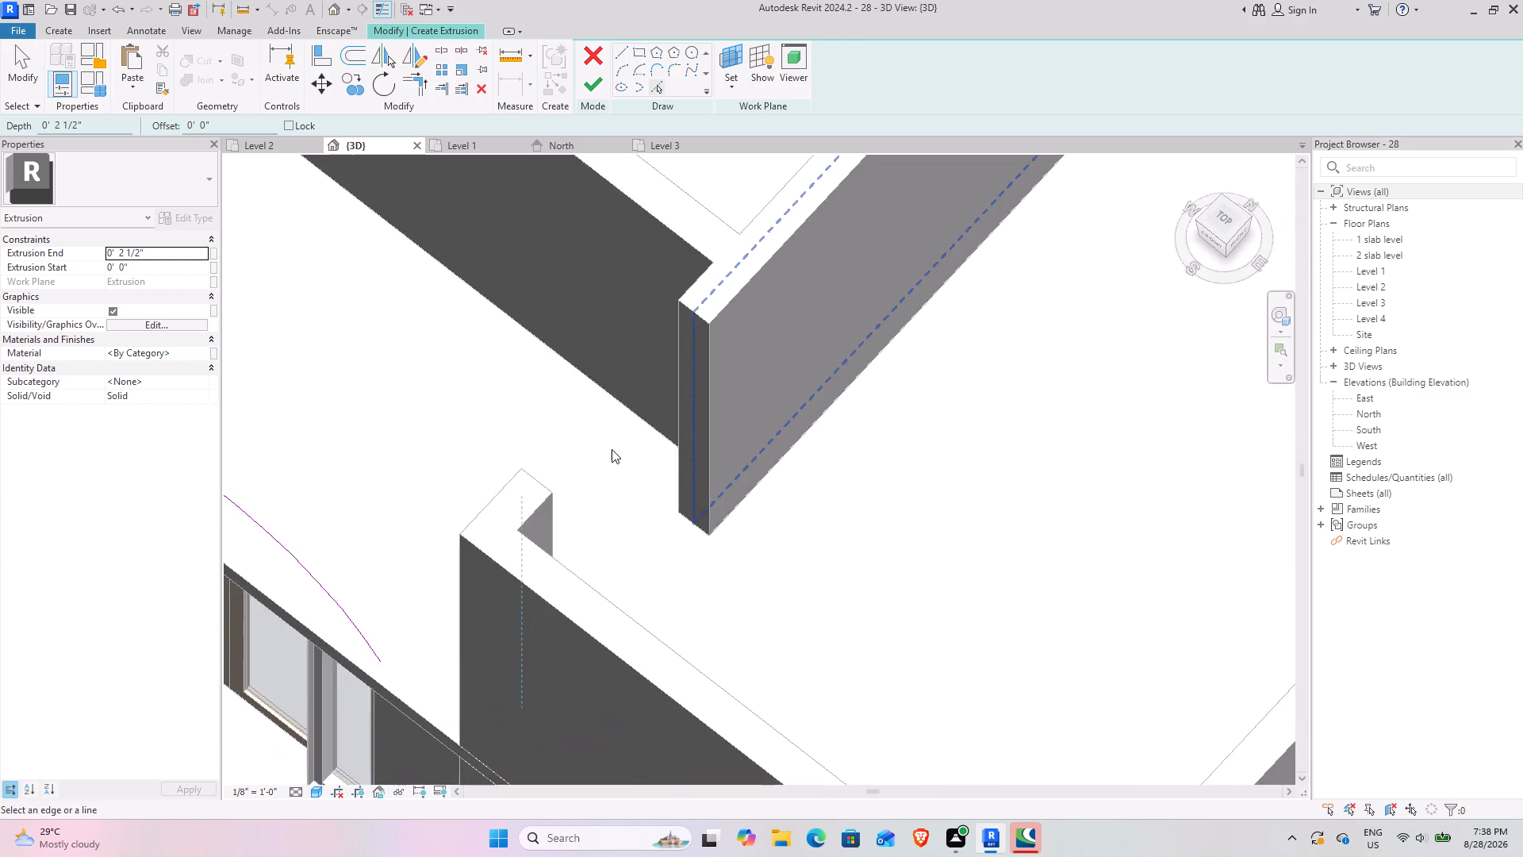
{"action": "middle_click_drag", "start_coordinate": [647, 424], "coordinate": [1077, 226]}
{"action": "scroll", "coordinate": [823, 453], "scroll_direction": "up", "scroll_amount": 7}
{"action": "middle_click_drag", "start_coordinate": [715, 477], "coordinate": [727, 438], "text": "shift"}
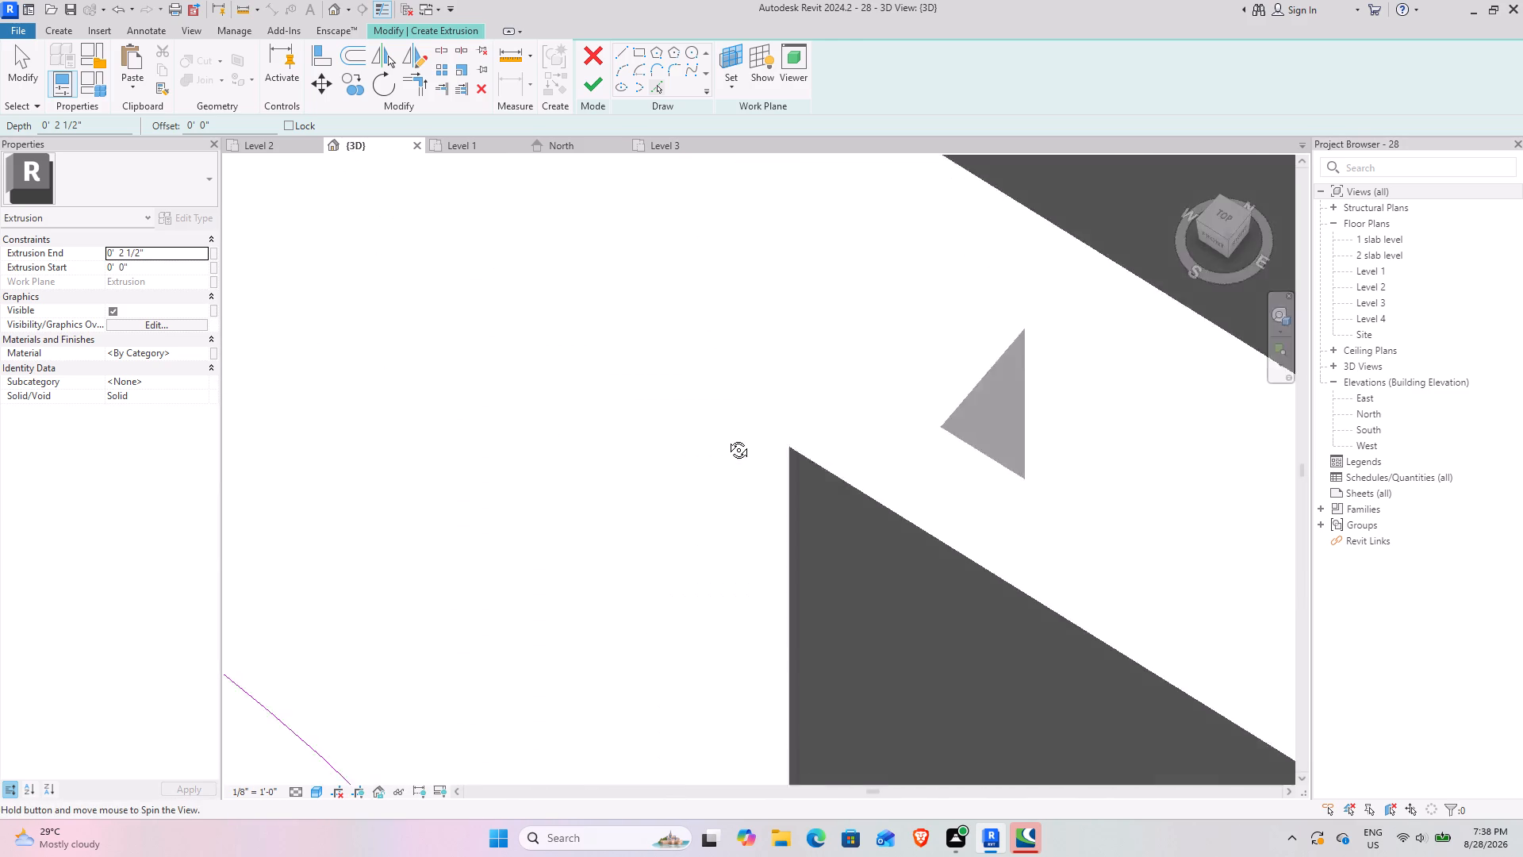
{"action": "middle_click_drag", "start_coordinate": [727, 438], "coordinate": [724, 440], "text": "shift"}
{"action": "scroll", "coordinate": [718, 432], "scroll_direction": "down", "scroll_amount": 13}
{"action": "middle_click_drag", "start_coordinate": [620, 537], "coordinate": [643, 410], "text": "shift"}
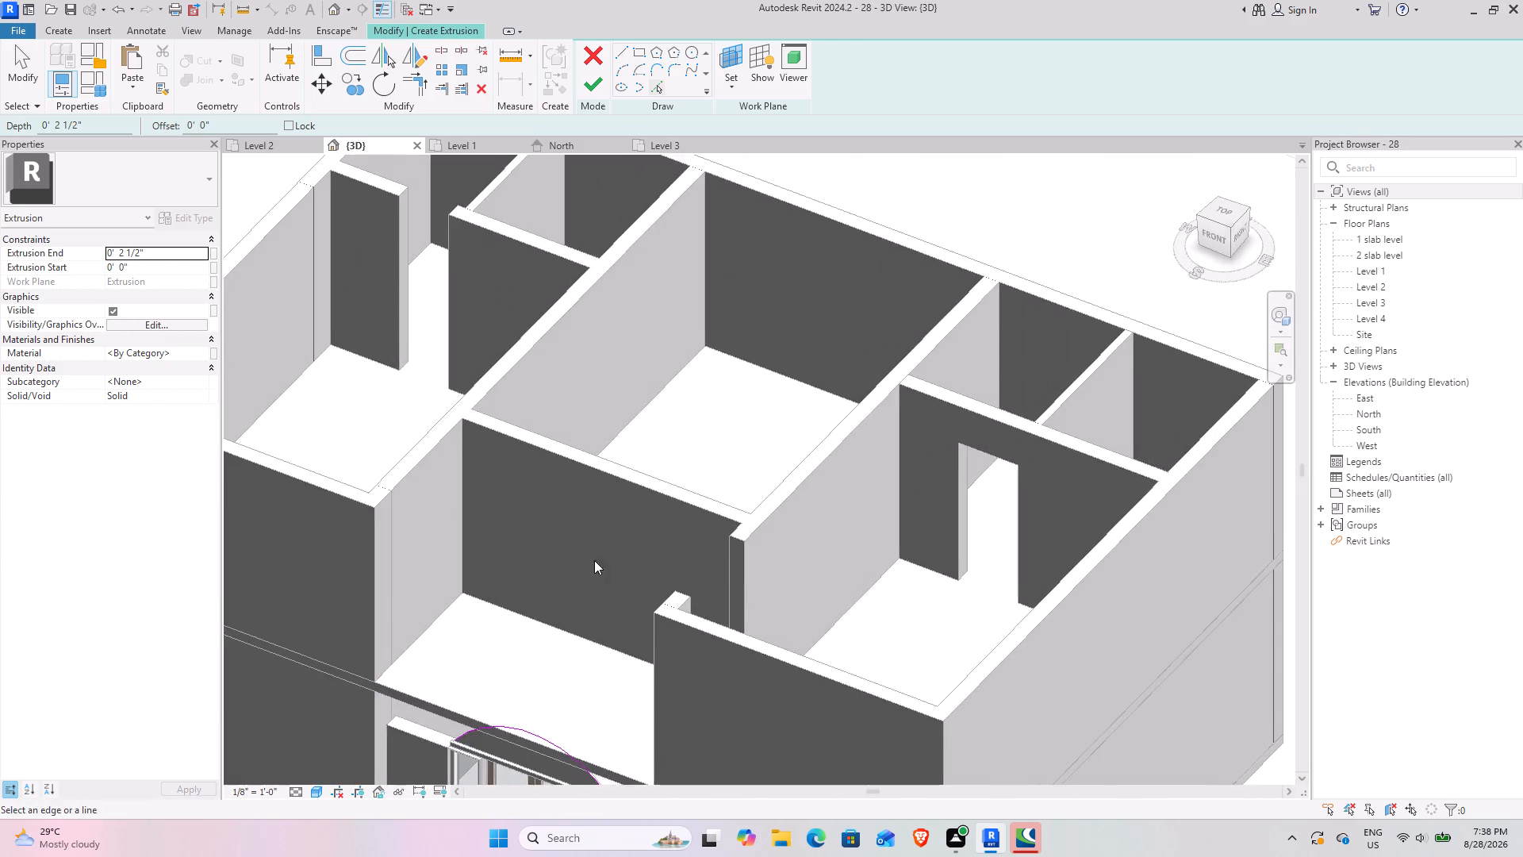
{"action": "middle_click_drag", "start_coordinate": [594, 572], "coordinate": [689, 256]}
{"action": "scroll", "coordinate": [659, 431], "scroll_direction": "up", "scroll_amount": 15}
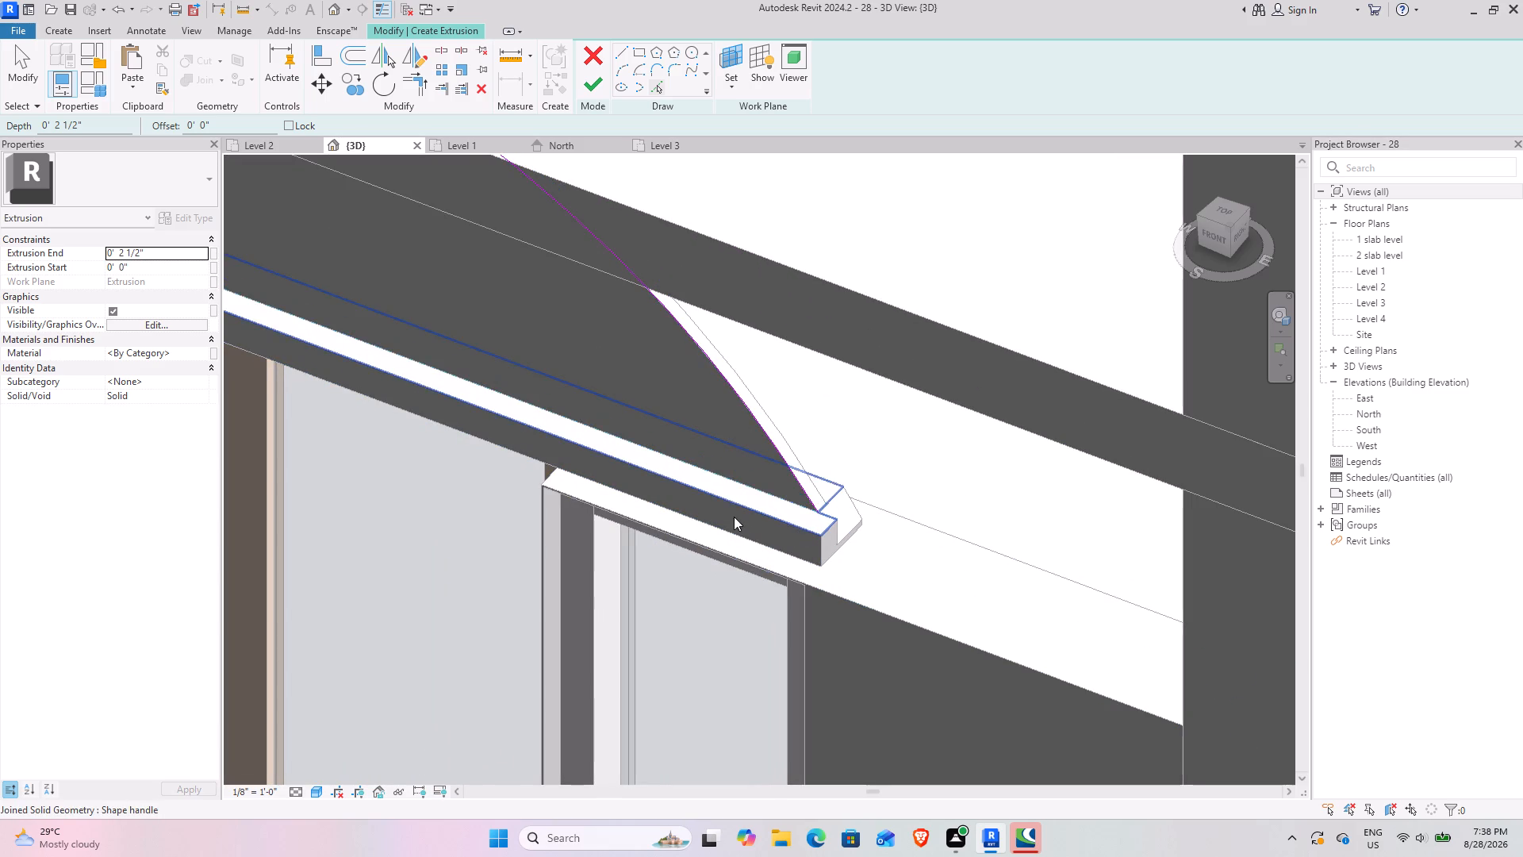
{"action": "scroll", "coordinate": [581, 394], "scroll_direction": "down", "scroll_amount": 4}
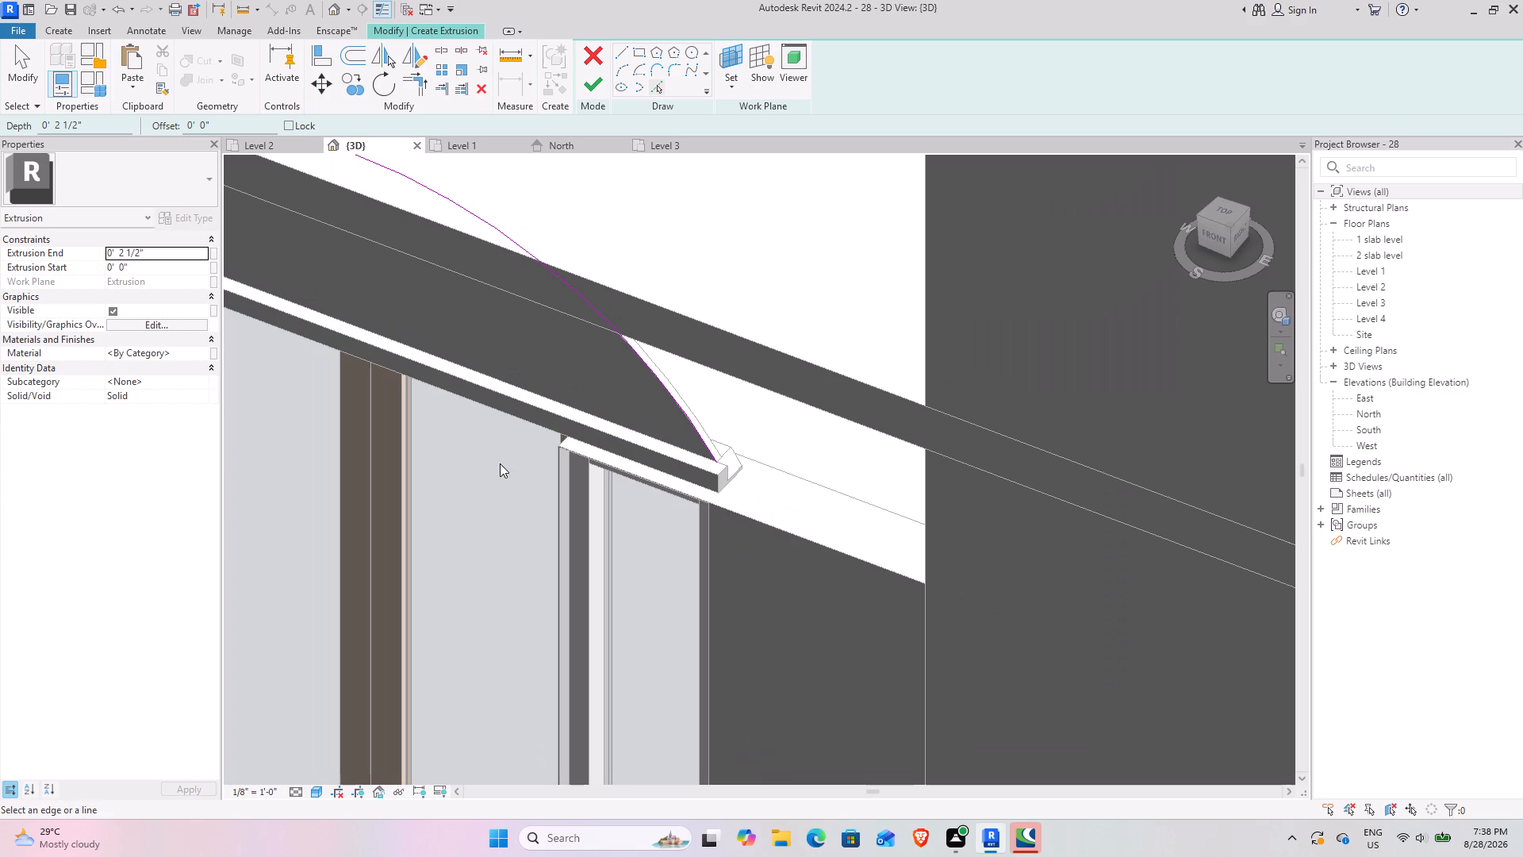
{"action": "middle_click_drag", "start_coordinate": [504, 445], "coordinate": [515, 425], "text": "shift"}
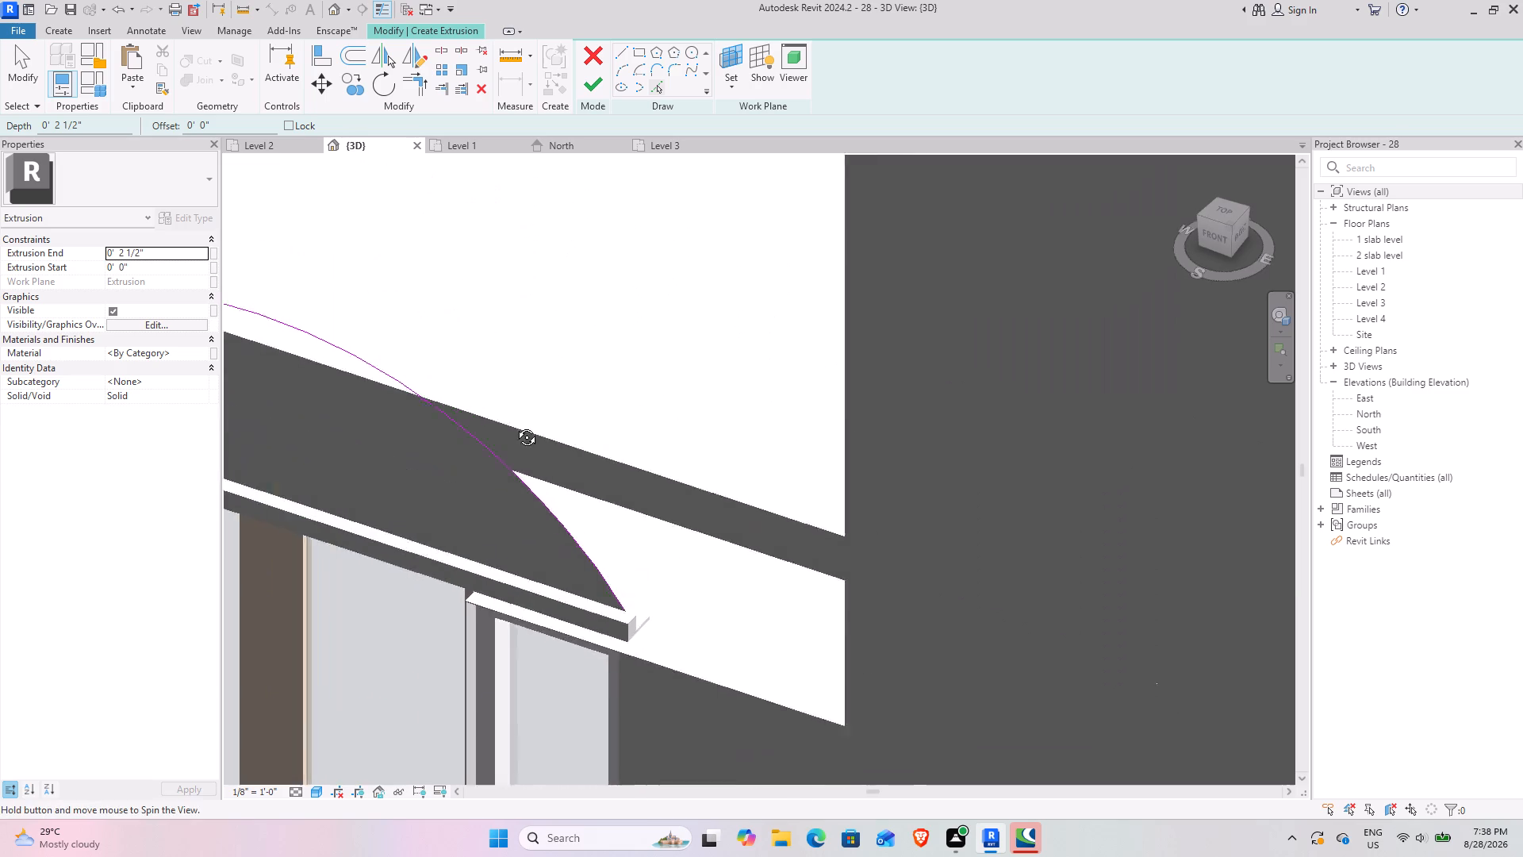
{"action": "middle_click_drag", "start_coordinate": [515, 425], "coordinate": [519, 410], "text": "shift"}
{"action": "middle_click_drag", "start_coordinate": [464, 513], "coordinate": [627, 218]}
{"action": "middle_click_drag", "start_coordinate": [536, 472], "coordinate": [529, 472], "text": "shift"}
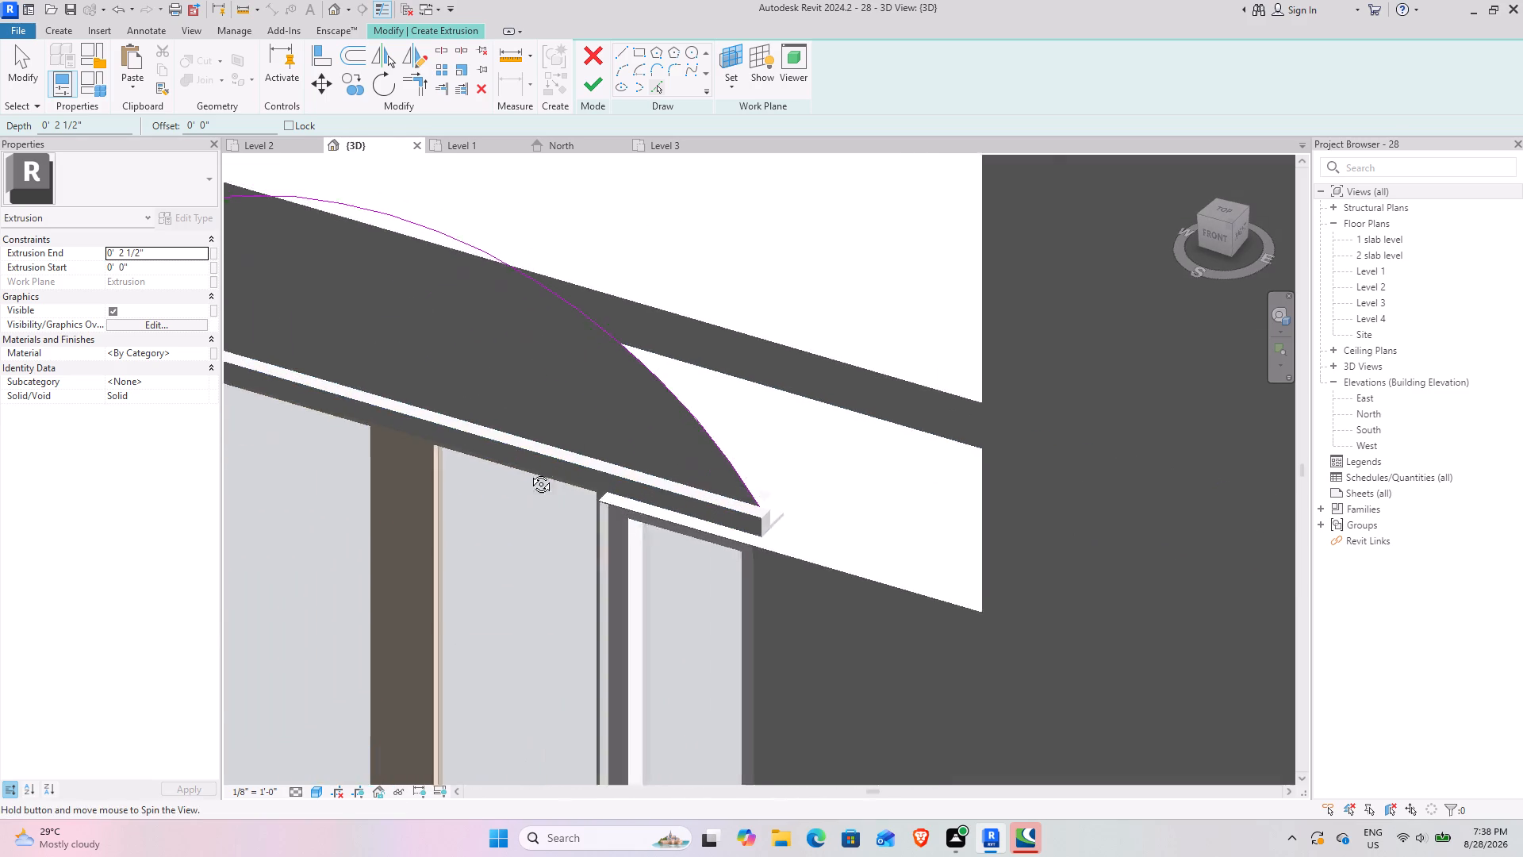
{"action": "middle_click_drag", "start_coordinate": [529, 472], "coordinate": [520, 478], "text": "shift"}
{"action": "middle_click_drag", "start_coordinate": [860, 458], "coordinate": [839, 475], "text": "shift"}
{"action": "middle_click_drag", "start_coordinate": [983, 408], "coordinate": [792, 612]}
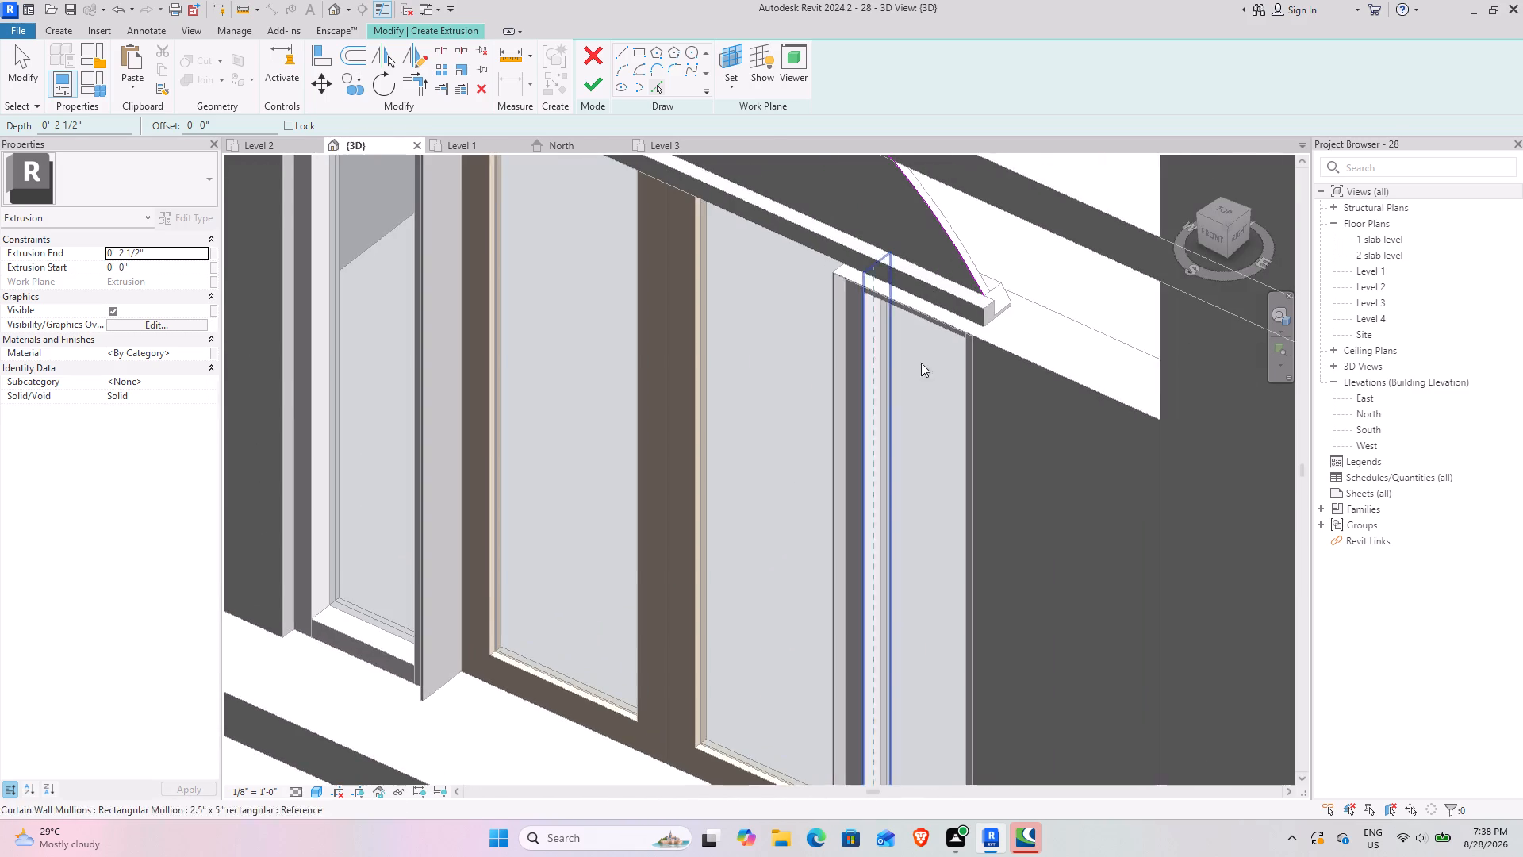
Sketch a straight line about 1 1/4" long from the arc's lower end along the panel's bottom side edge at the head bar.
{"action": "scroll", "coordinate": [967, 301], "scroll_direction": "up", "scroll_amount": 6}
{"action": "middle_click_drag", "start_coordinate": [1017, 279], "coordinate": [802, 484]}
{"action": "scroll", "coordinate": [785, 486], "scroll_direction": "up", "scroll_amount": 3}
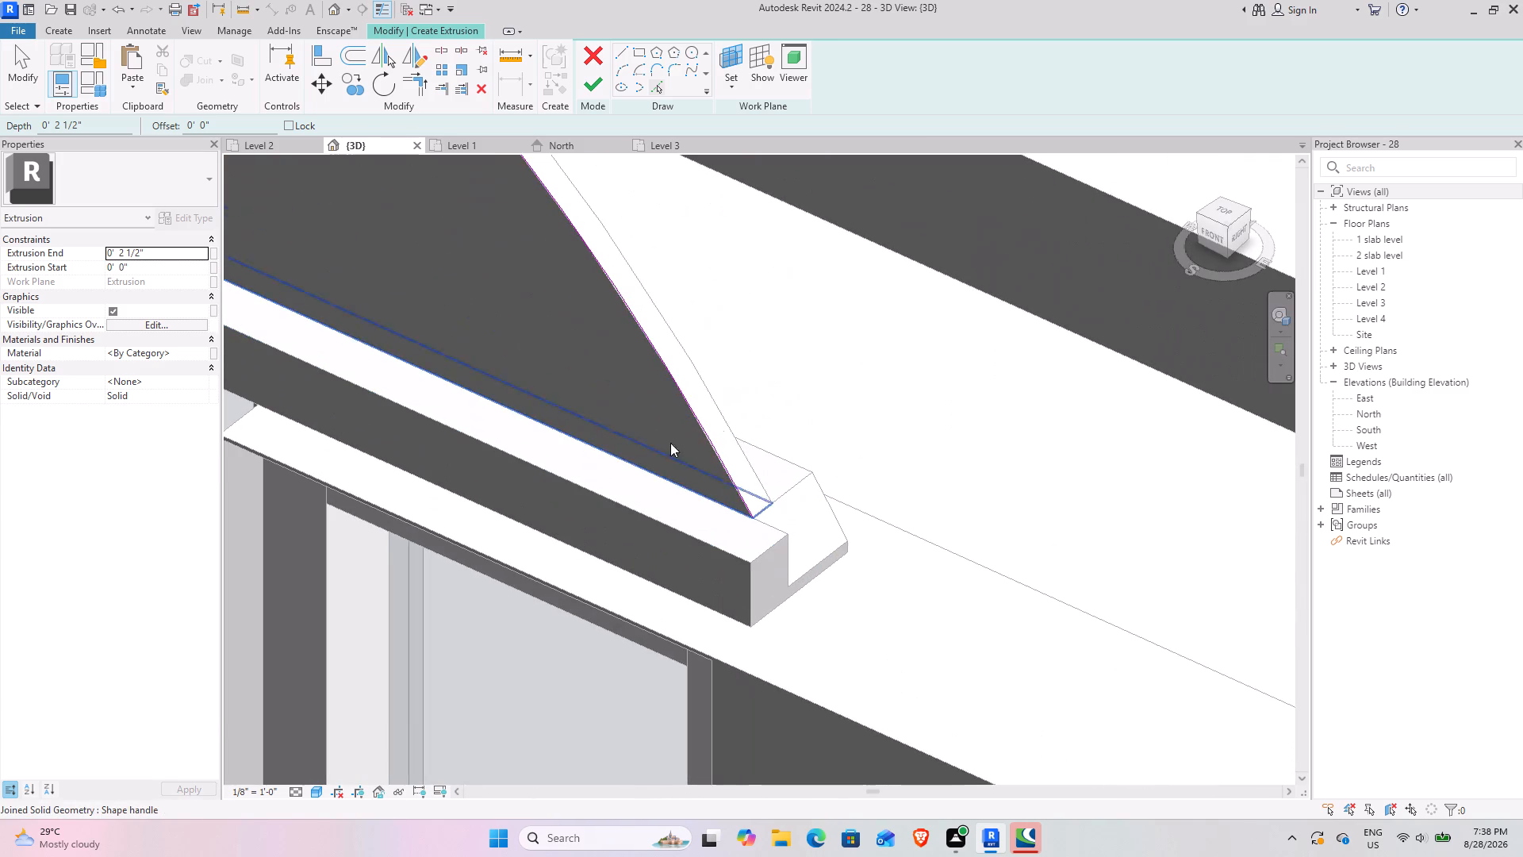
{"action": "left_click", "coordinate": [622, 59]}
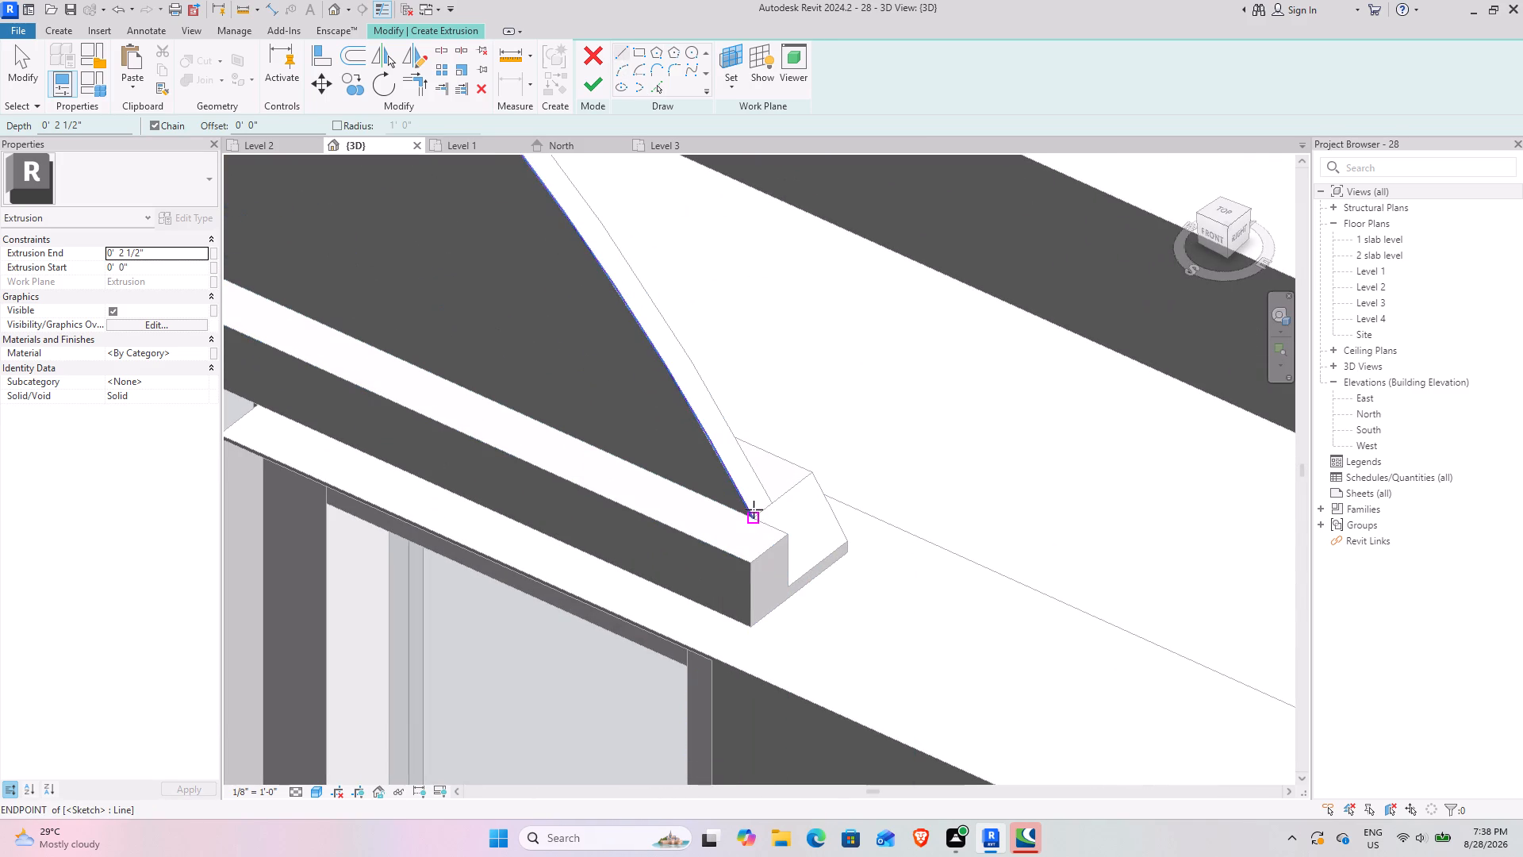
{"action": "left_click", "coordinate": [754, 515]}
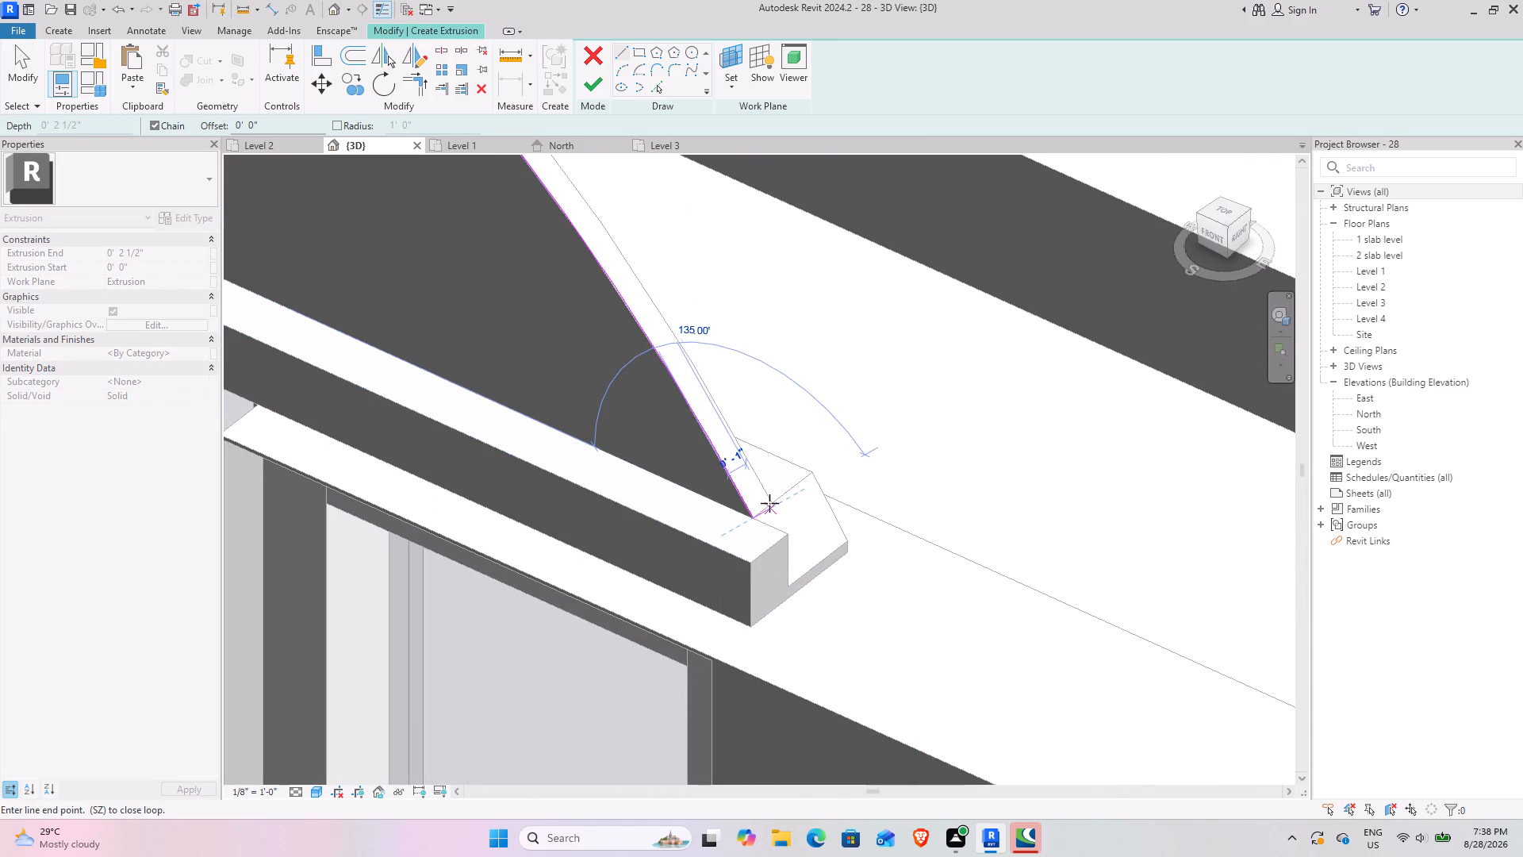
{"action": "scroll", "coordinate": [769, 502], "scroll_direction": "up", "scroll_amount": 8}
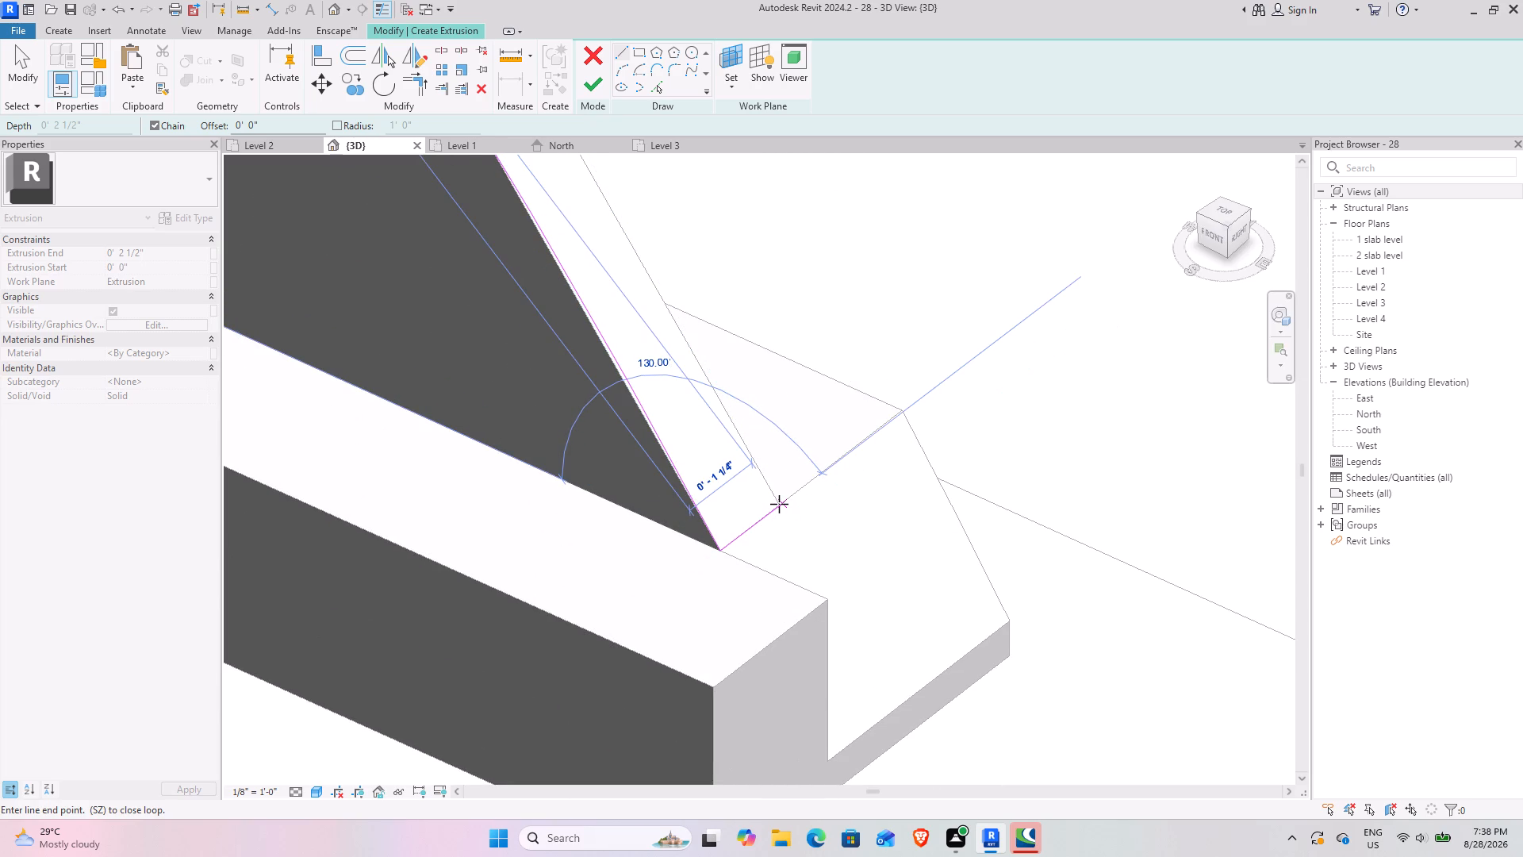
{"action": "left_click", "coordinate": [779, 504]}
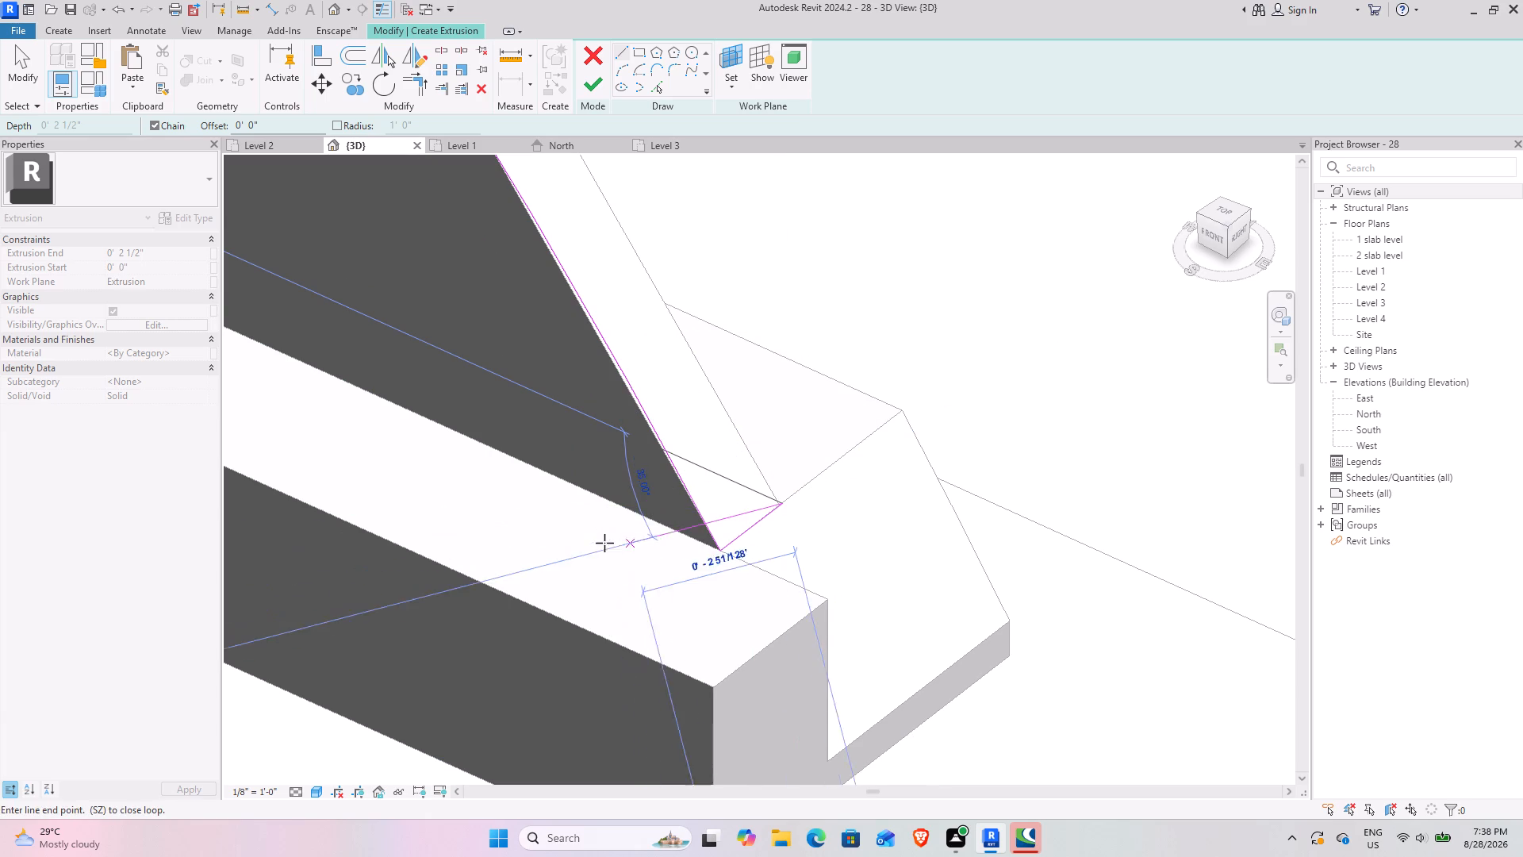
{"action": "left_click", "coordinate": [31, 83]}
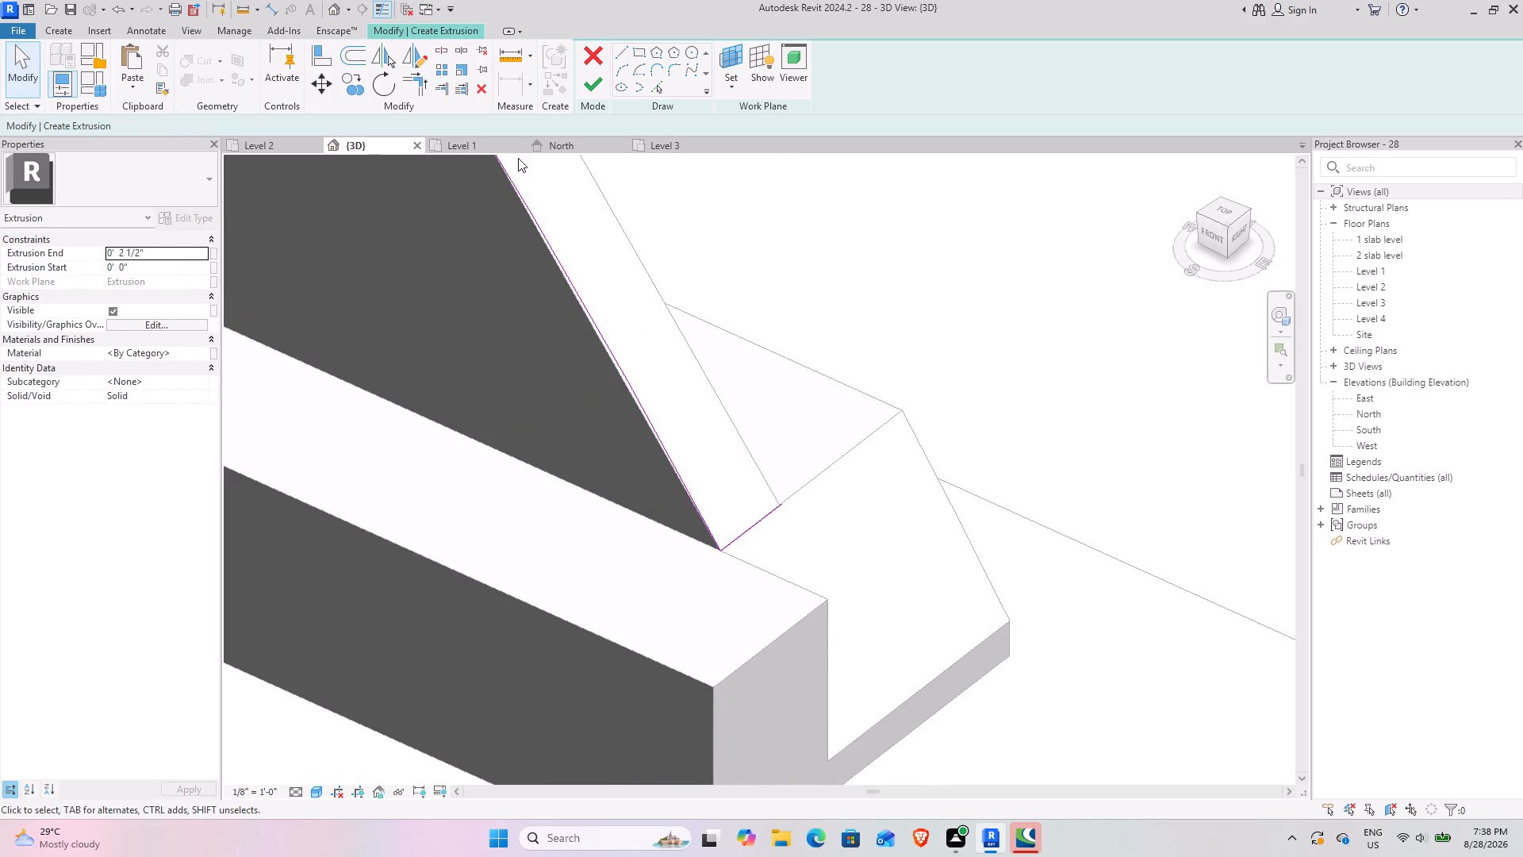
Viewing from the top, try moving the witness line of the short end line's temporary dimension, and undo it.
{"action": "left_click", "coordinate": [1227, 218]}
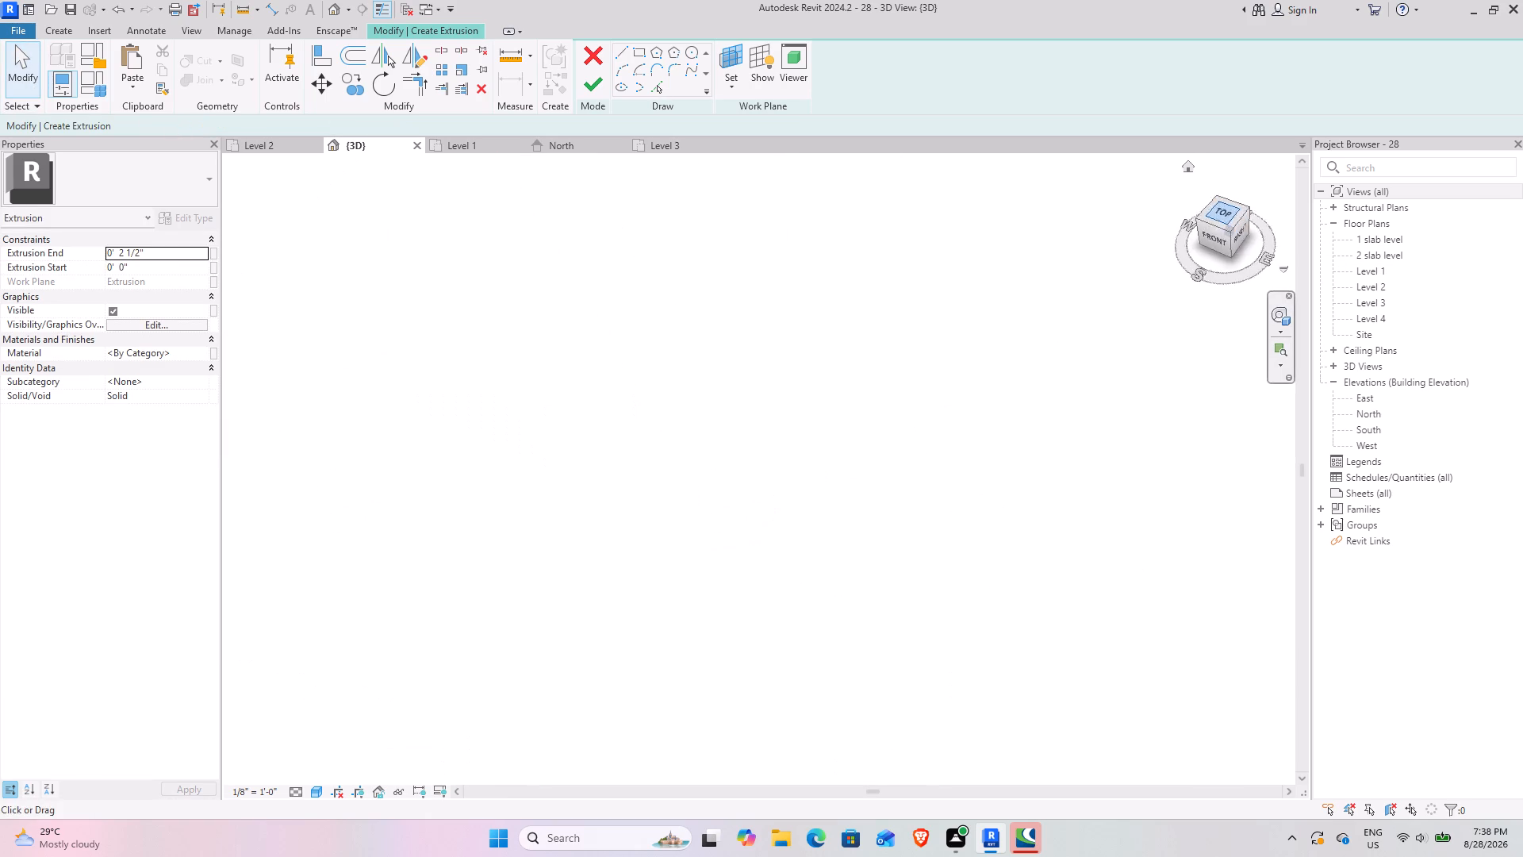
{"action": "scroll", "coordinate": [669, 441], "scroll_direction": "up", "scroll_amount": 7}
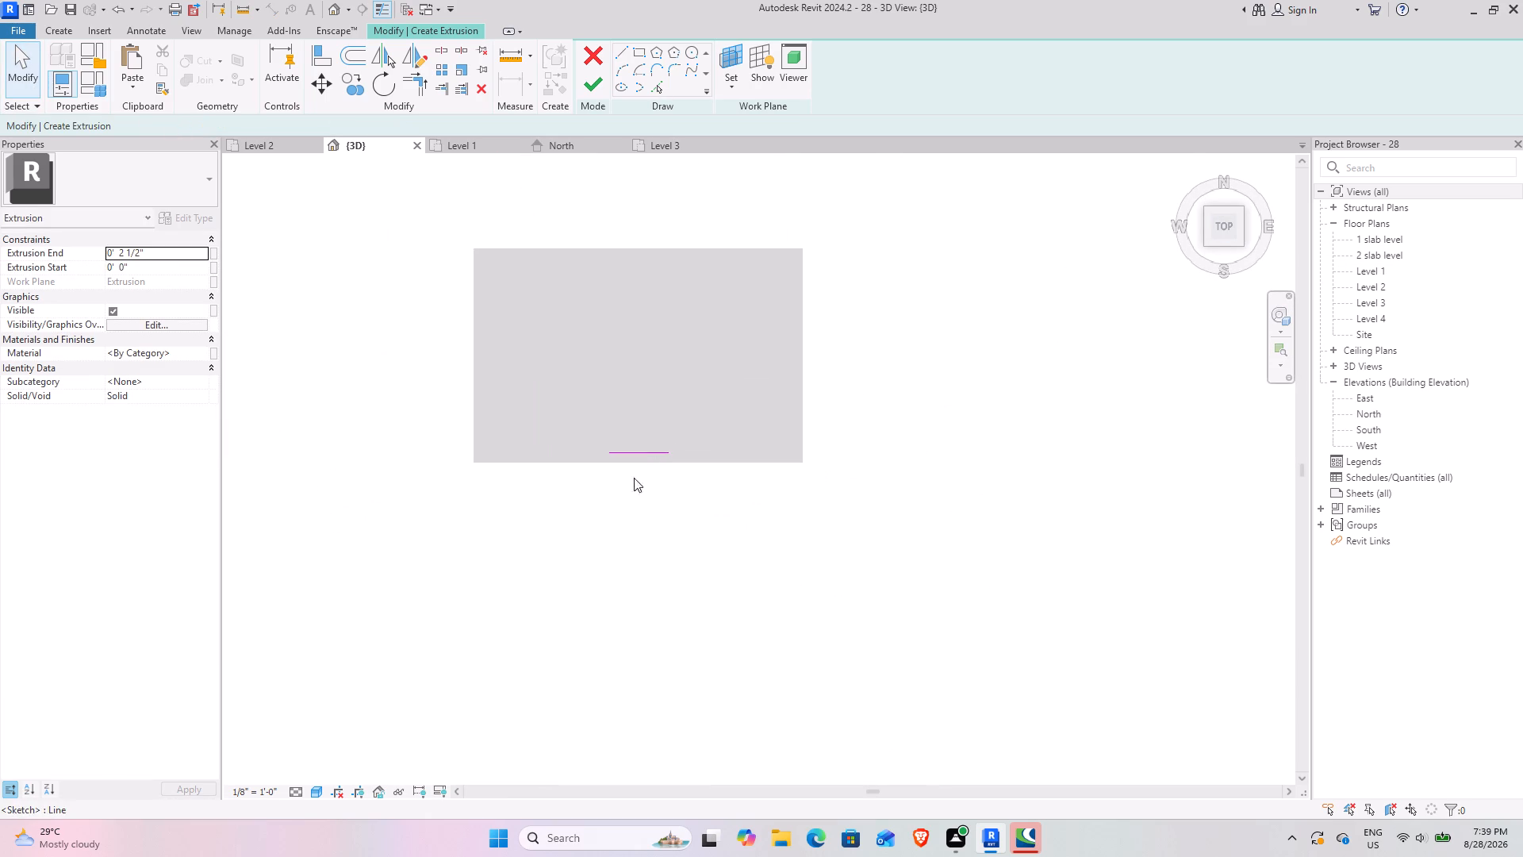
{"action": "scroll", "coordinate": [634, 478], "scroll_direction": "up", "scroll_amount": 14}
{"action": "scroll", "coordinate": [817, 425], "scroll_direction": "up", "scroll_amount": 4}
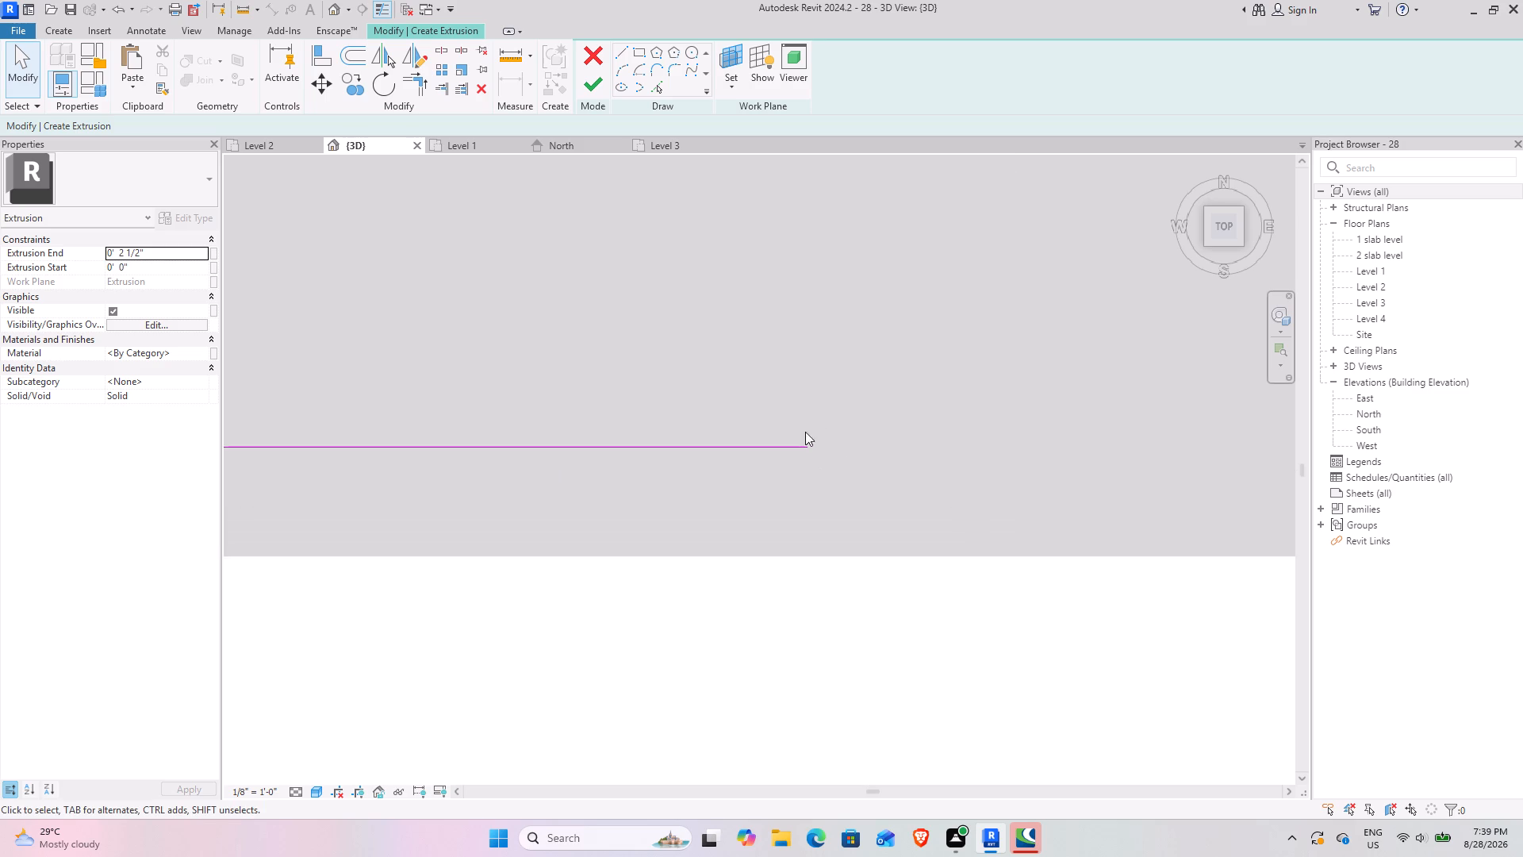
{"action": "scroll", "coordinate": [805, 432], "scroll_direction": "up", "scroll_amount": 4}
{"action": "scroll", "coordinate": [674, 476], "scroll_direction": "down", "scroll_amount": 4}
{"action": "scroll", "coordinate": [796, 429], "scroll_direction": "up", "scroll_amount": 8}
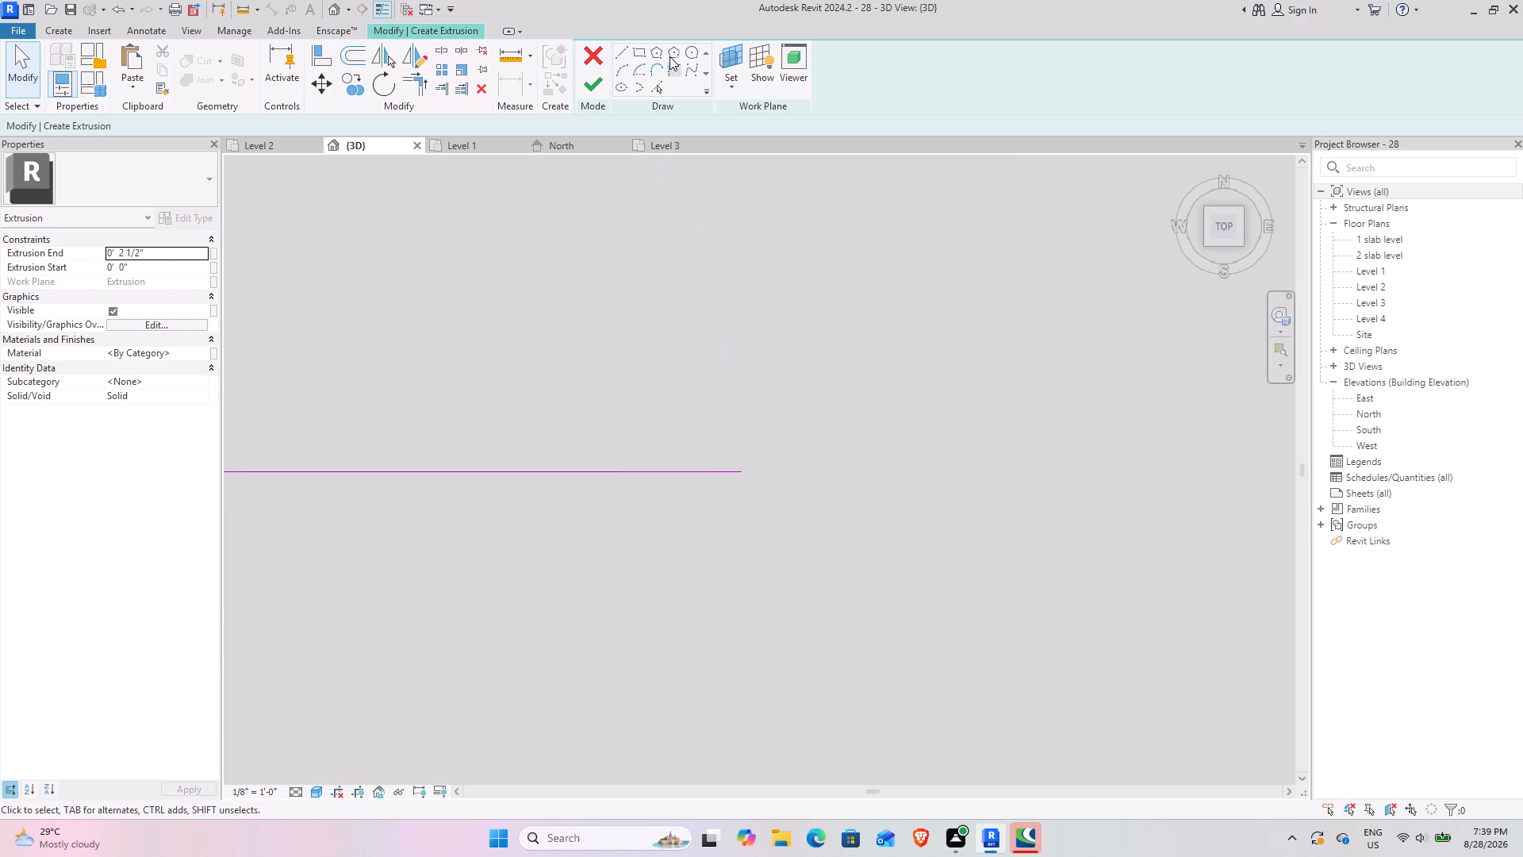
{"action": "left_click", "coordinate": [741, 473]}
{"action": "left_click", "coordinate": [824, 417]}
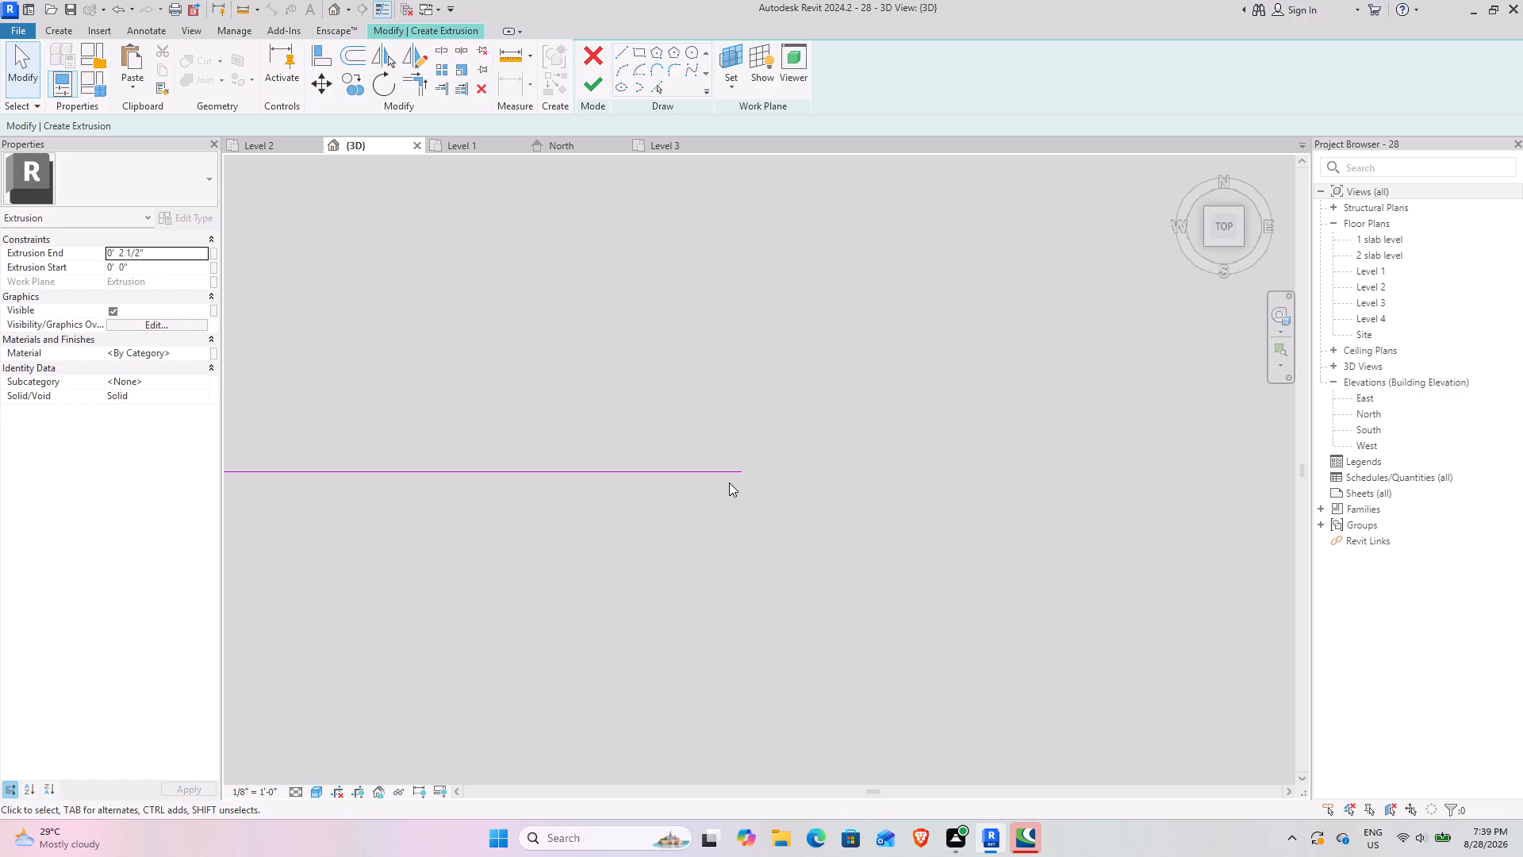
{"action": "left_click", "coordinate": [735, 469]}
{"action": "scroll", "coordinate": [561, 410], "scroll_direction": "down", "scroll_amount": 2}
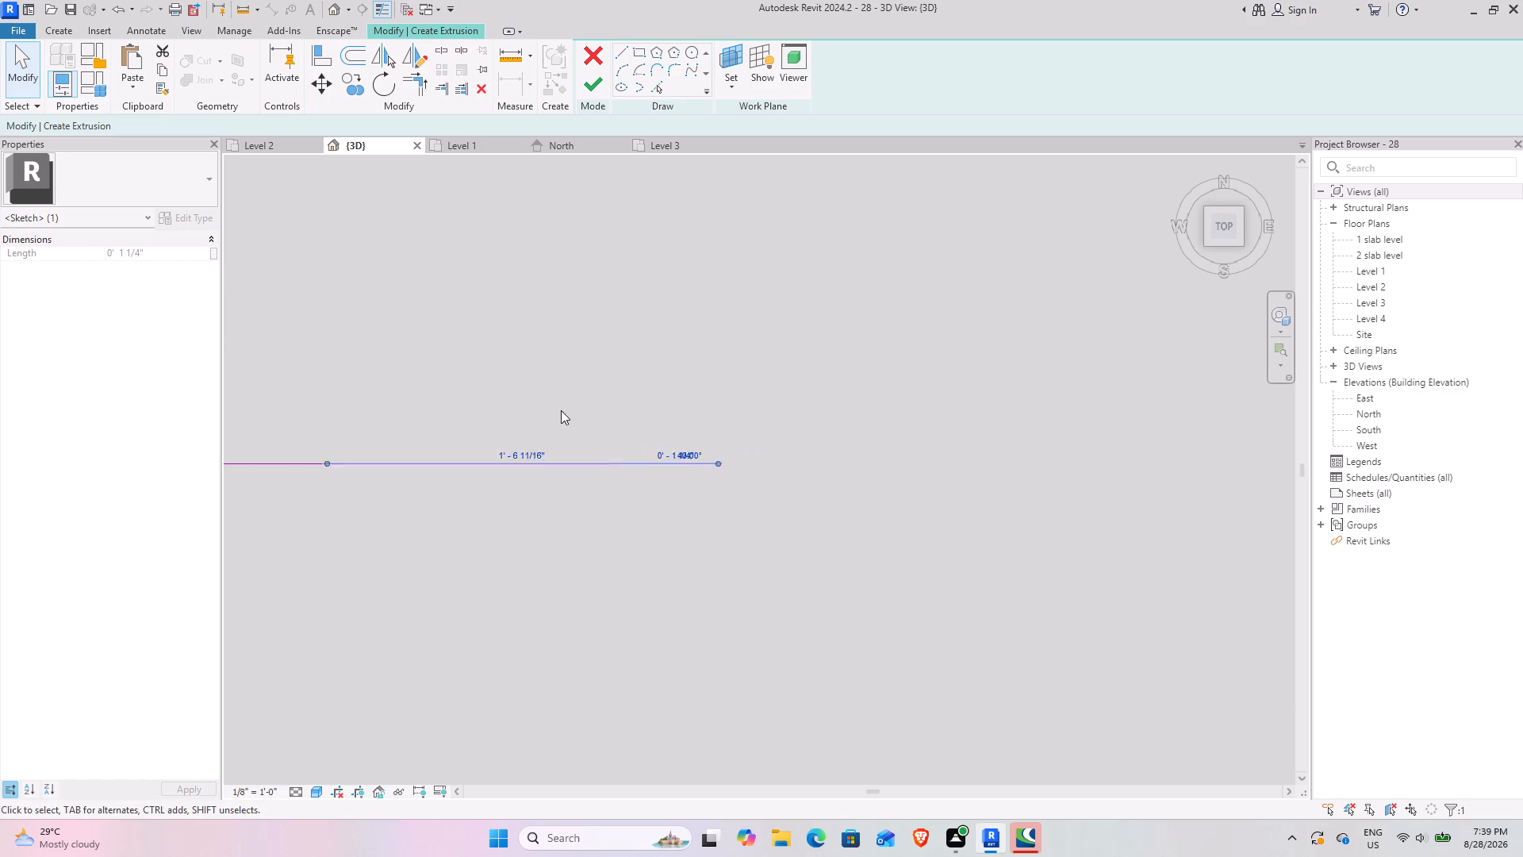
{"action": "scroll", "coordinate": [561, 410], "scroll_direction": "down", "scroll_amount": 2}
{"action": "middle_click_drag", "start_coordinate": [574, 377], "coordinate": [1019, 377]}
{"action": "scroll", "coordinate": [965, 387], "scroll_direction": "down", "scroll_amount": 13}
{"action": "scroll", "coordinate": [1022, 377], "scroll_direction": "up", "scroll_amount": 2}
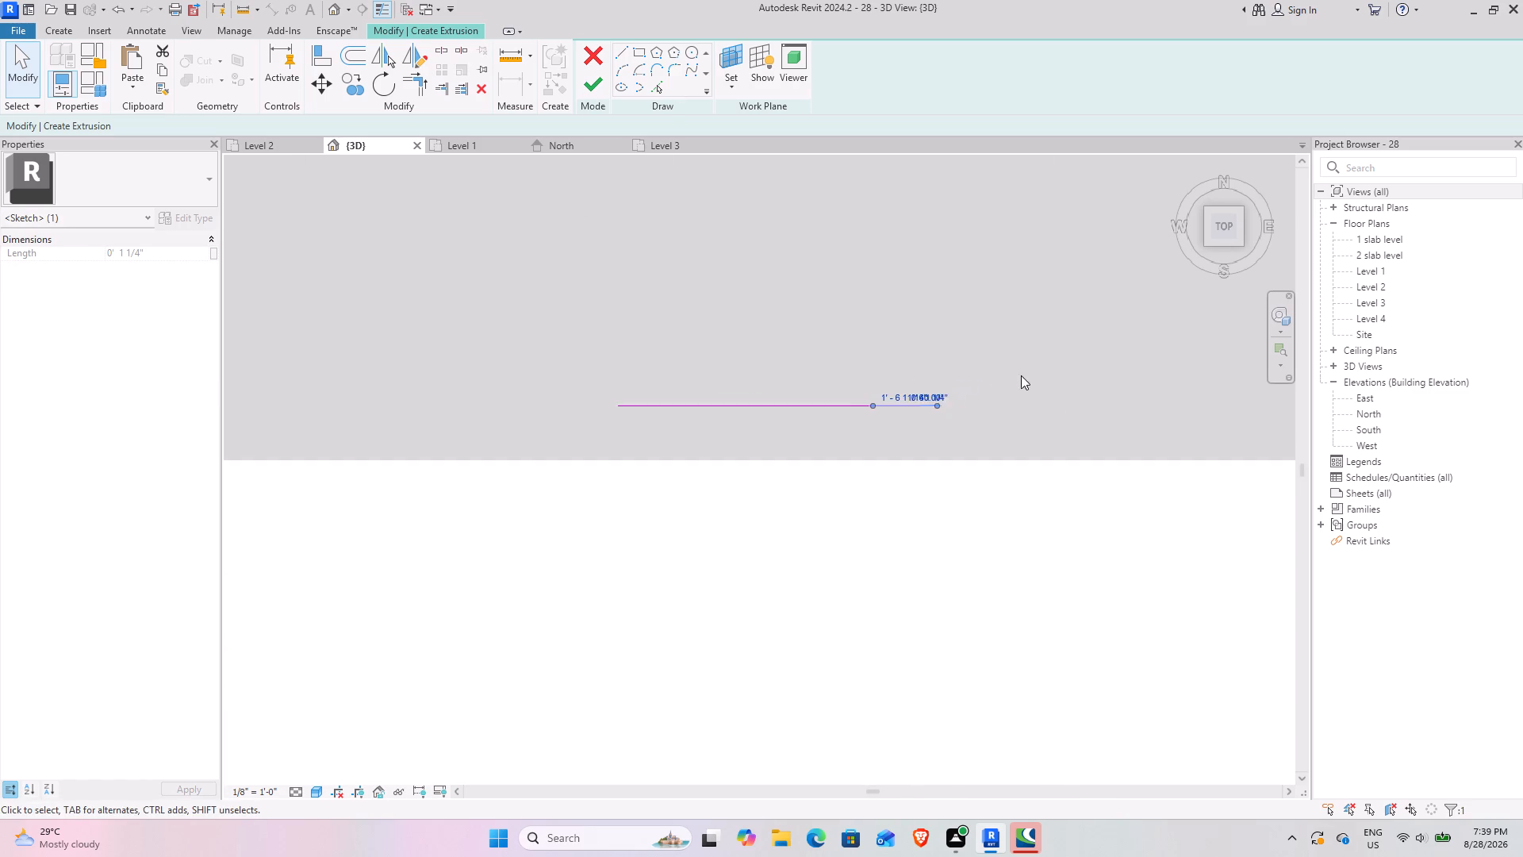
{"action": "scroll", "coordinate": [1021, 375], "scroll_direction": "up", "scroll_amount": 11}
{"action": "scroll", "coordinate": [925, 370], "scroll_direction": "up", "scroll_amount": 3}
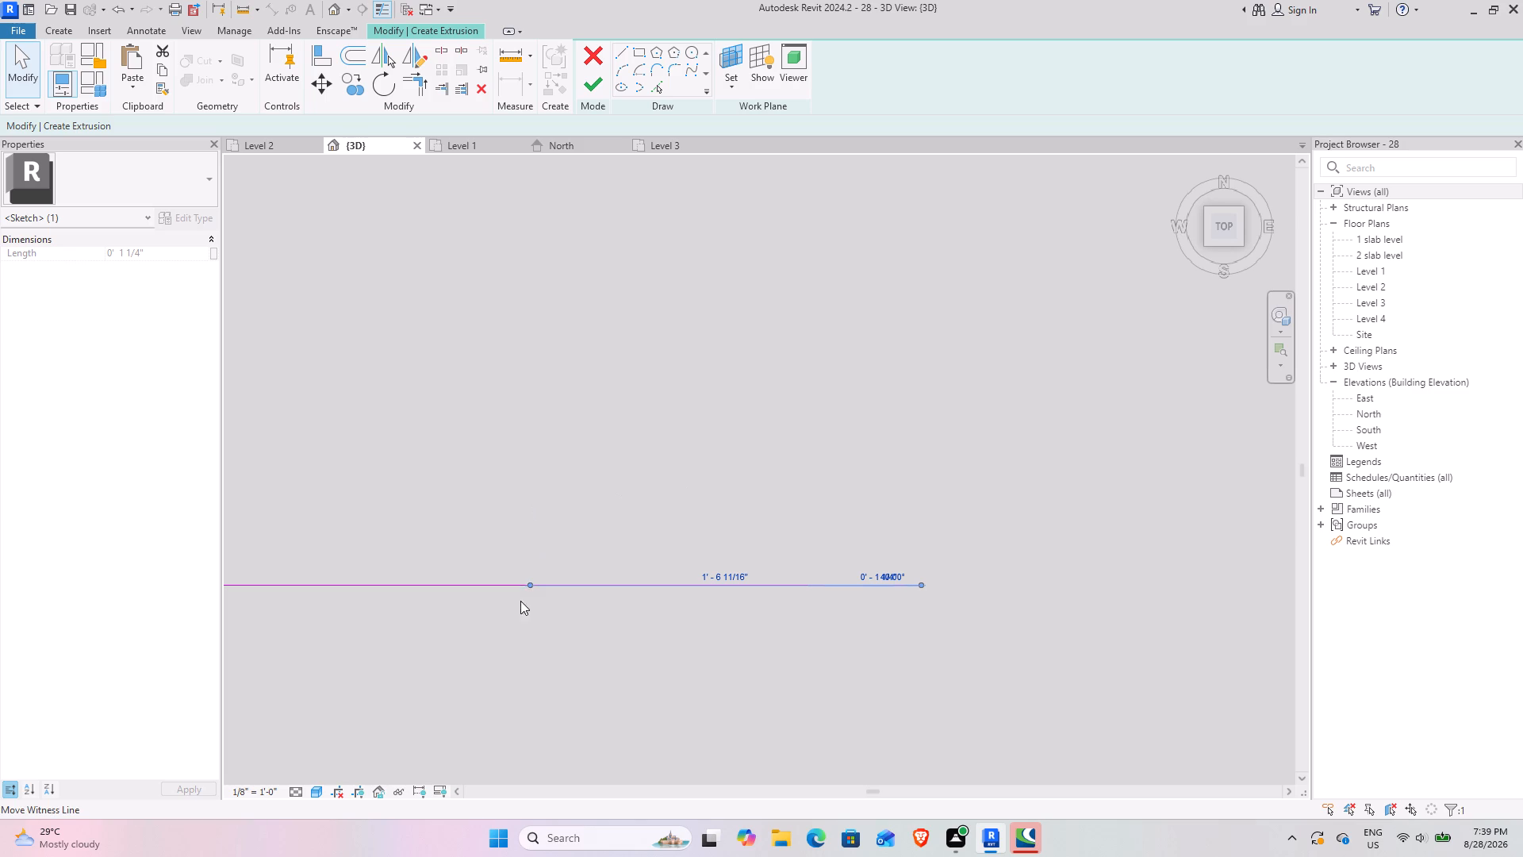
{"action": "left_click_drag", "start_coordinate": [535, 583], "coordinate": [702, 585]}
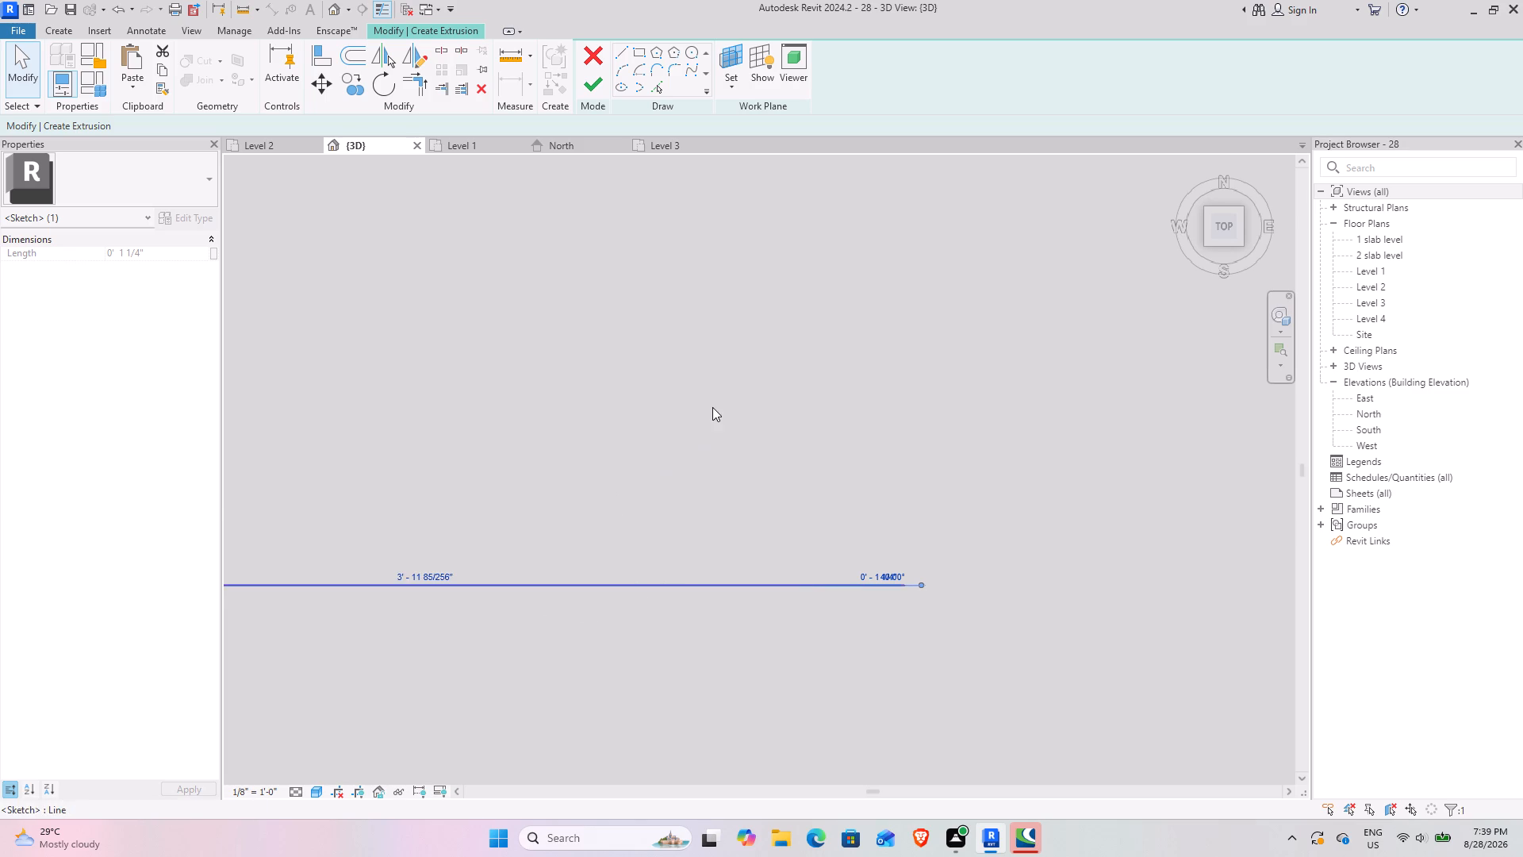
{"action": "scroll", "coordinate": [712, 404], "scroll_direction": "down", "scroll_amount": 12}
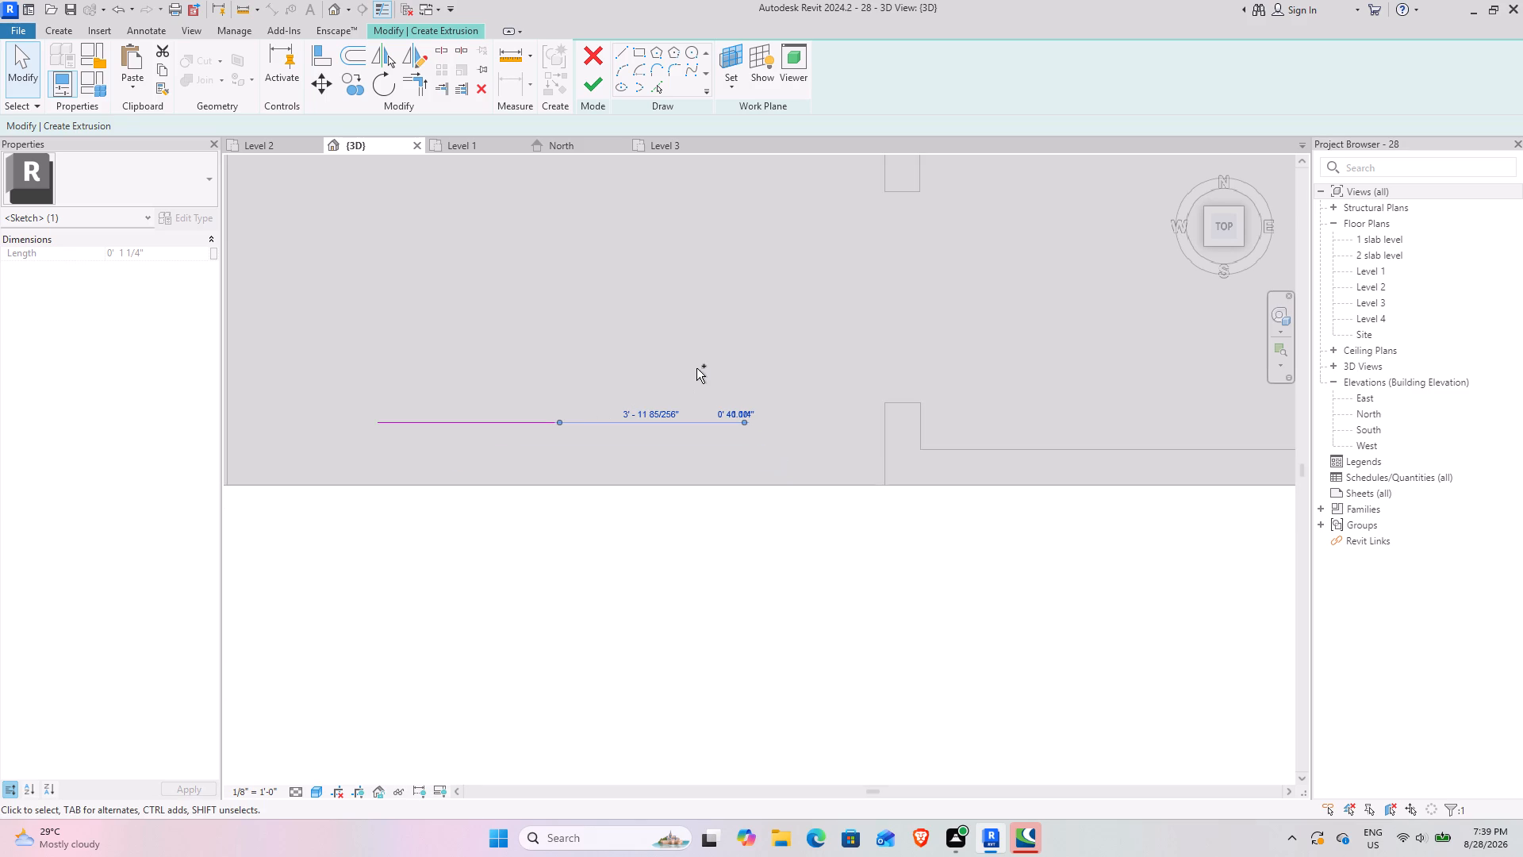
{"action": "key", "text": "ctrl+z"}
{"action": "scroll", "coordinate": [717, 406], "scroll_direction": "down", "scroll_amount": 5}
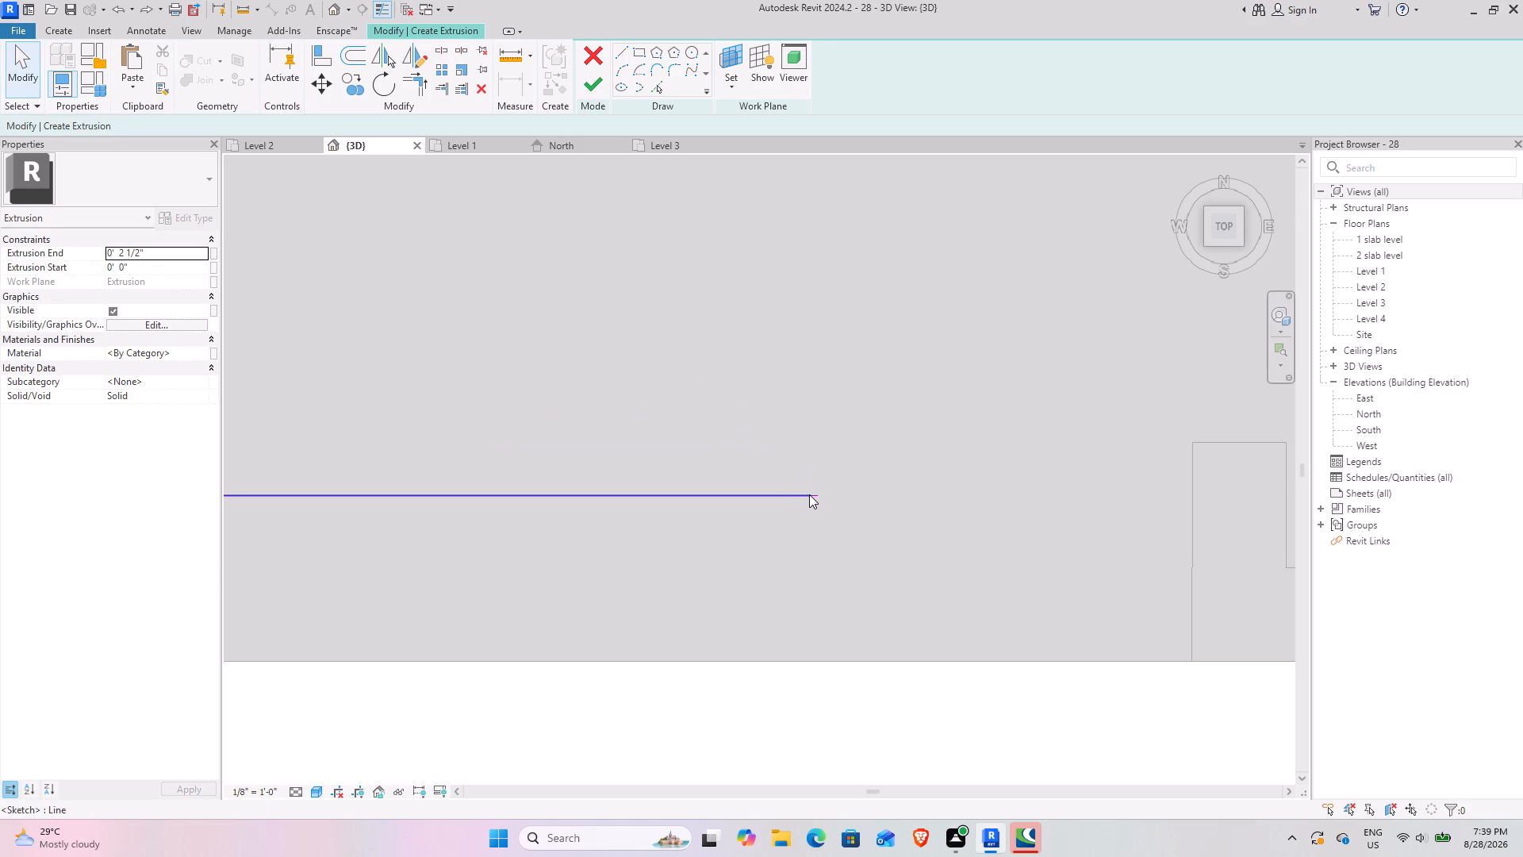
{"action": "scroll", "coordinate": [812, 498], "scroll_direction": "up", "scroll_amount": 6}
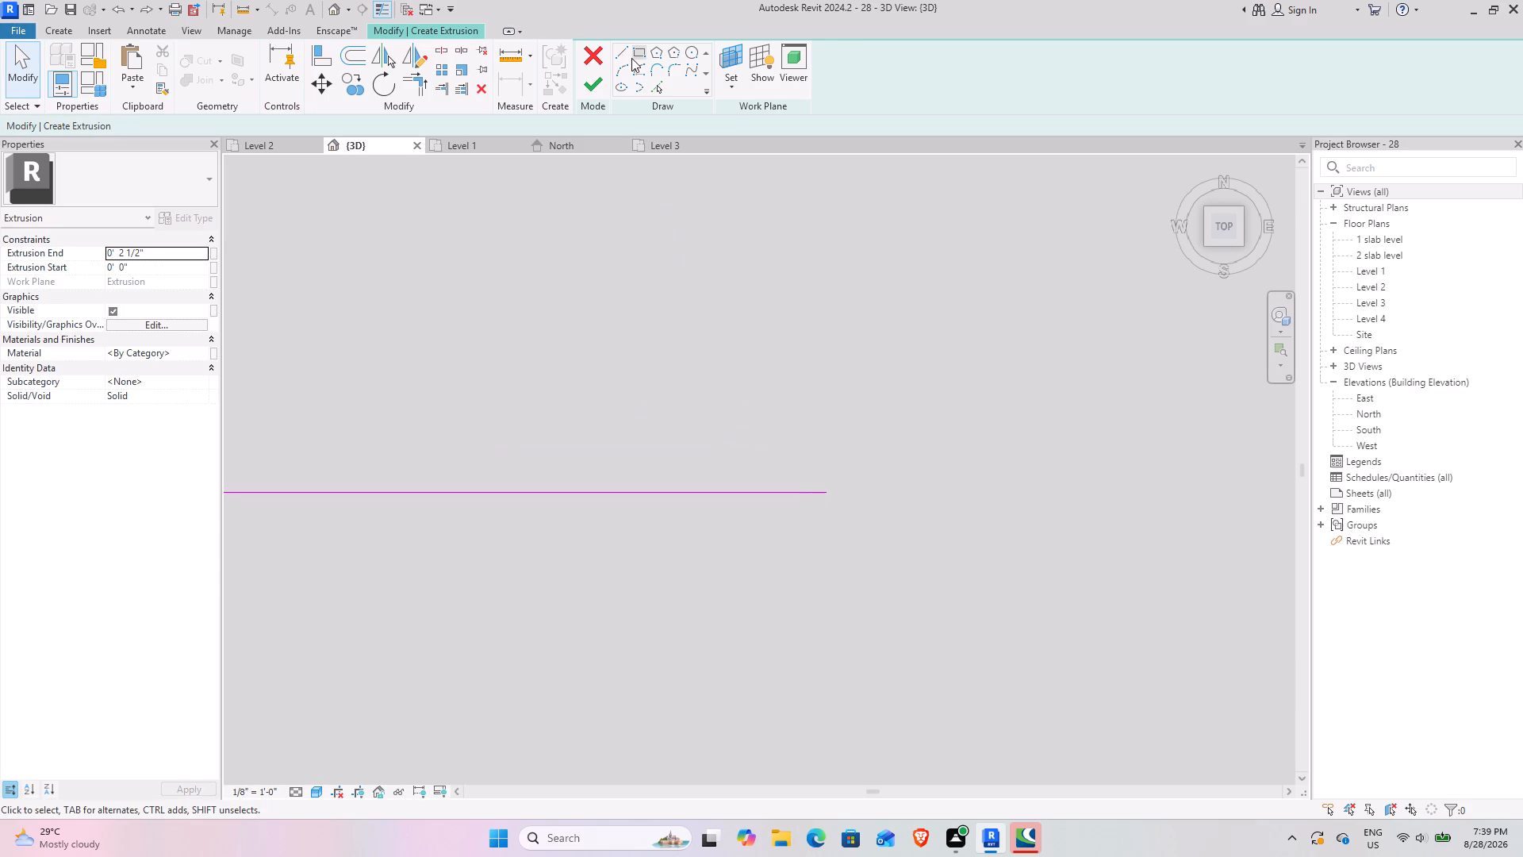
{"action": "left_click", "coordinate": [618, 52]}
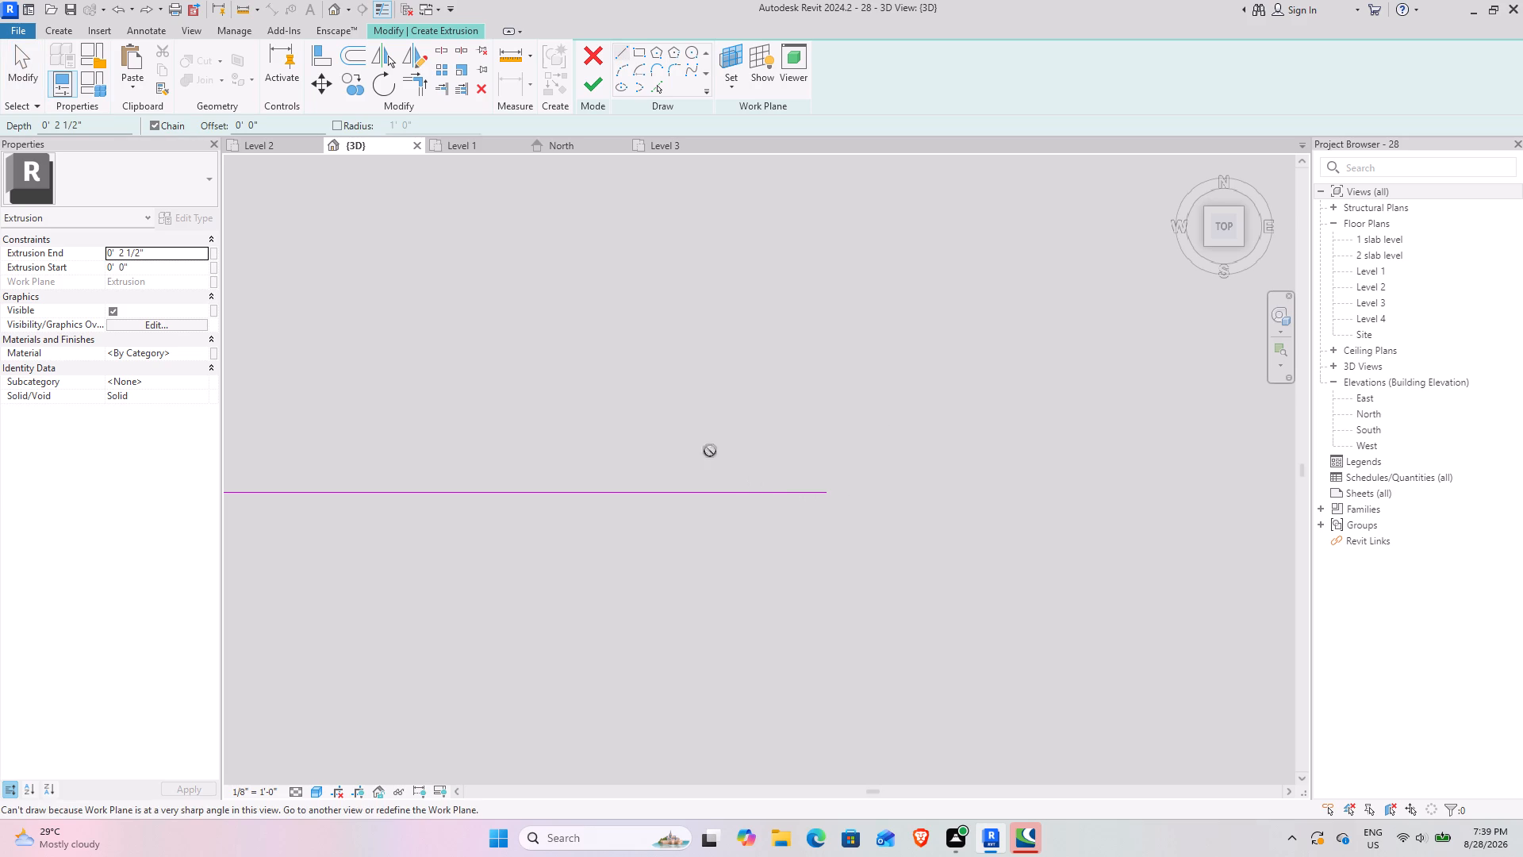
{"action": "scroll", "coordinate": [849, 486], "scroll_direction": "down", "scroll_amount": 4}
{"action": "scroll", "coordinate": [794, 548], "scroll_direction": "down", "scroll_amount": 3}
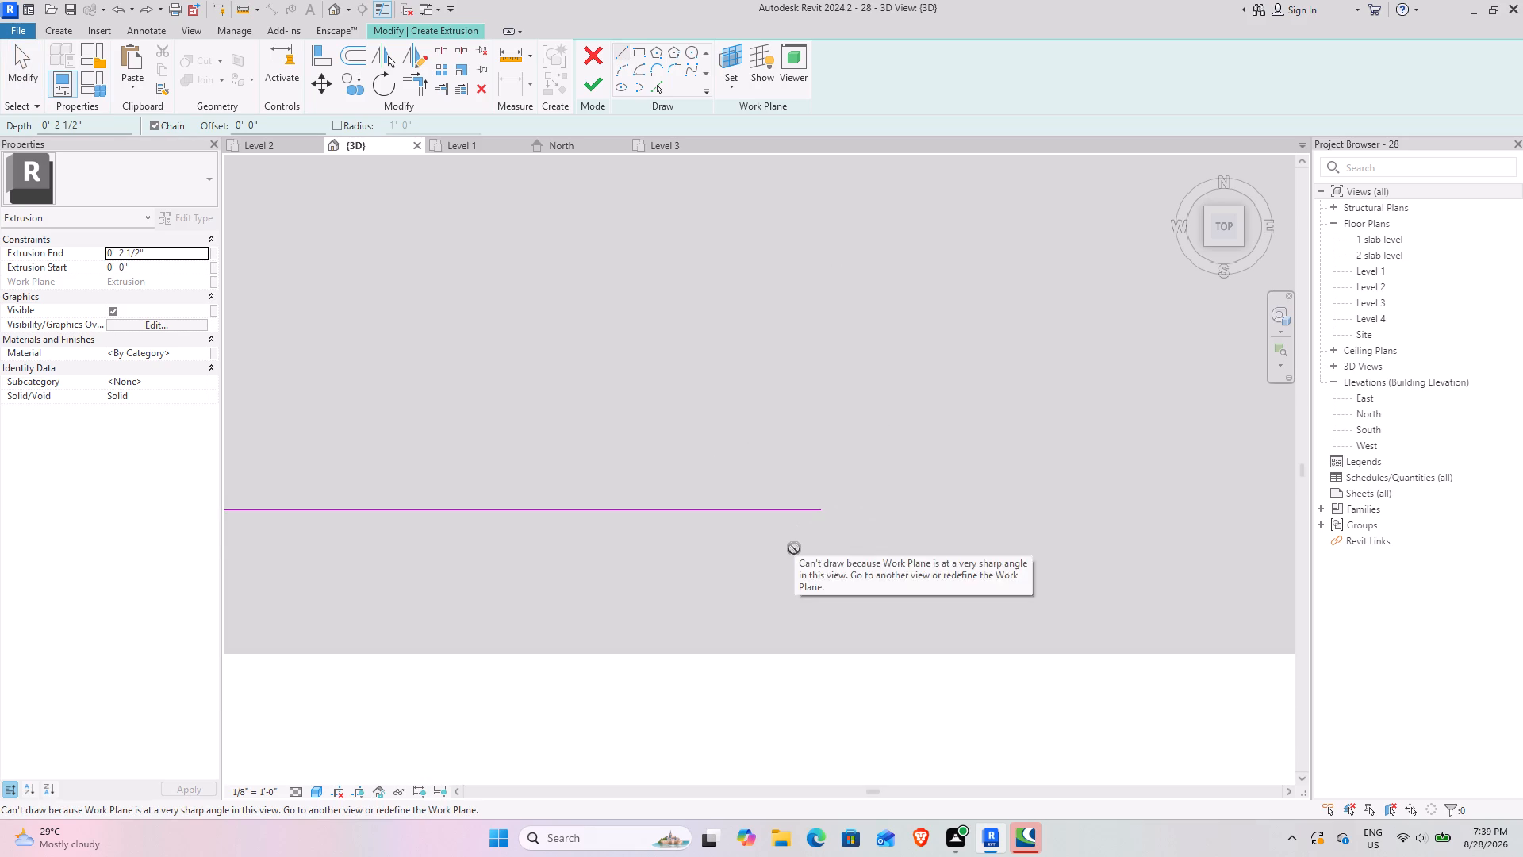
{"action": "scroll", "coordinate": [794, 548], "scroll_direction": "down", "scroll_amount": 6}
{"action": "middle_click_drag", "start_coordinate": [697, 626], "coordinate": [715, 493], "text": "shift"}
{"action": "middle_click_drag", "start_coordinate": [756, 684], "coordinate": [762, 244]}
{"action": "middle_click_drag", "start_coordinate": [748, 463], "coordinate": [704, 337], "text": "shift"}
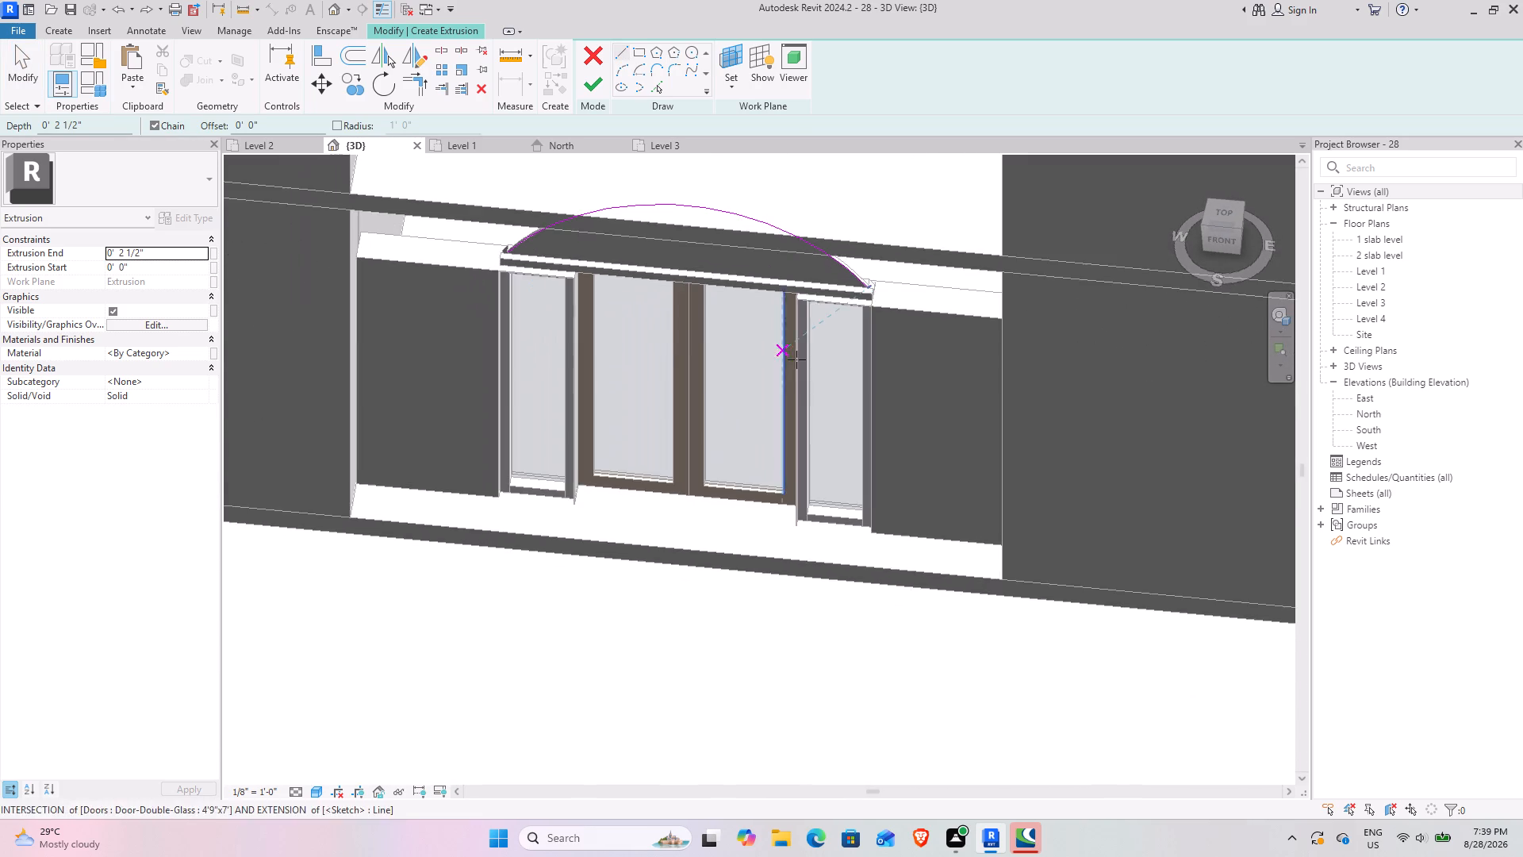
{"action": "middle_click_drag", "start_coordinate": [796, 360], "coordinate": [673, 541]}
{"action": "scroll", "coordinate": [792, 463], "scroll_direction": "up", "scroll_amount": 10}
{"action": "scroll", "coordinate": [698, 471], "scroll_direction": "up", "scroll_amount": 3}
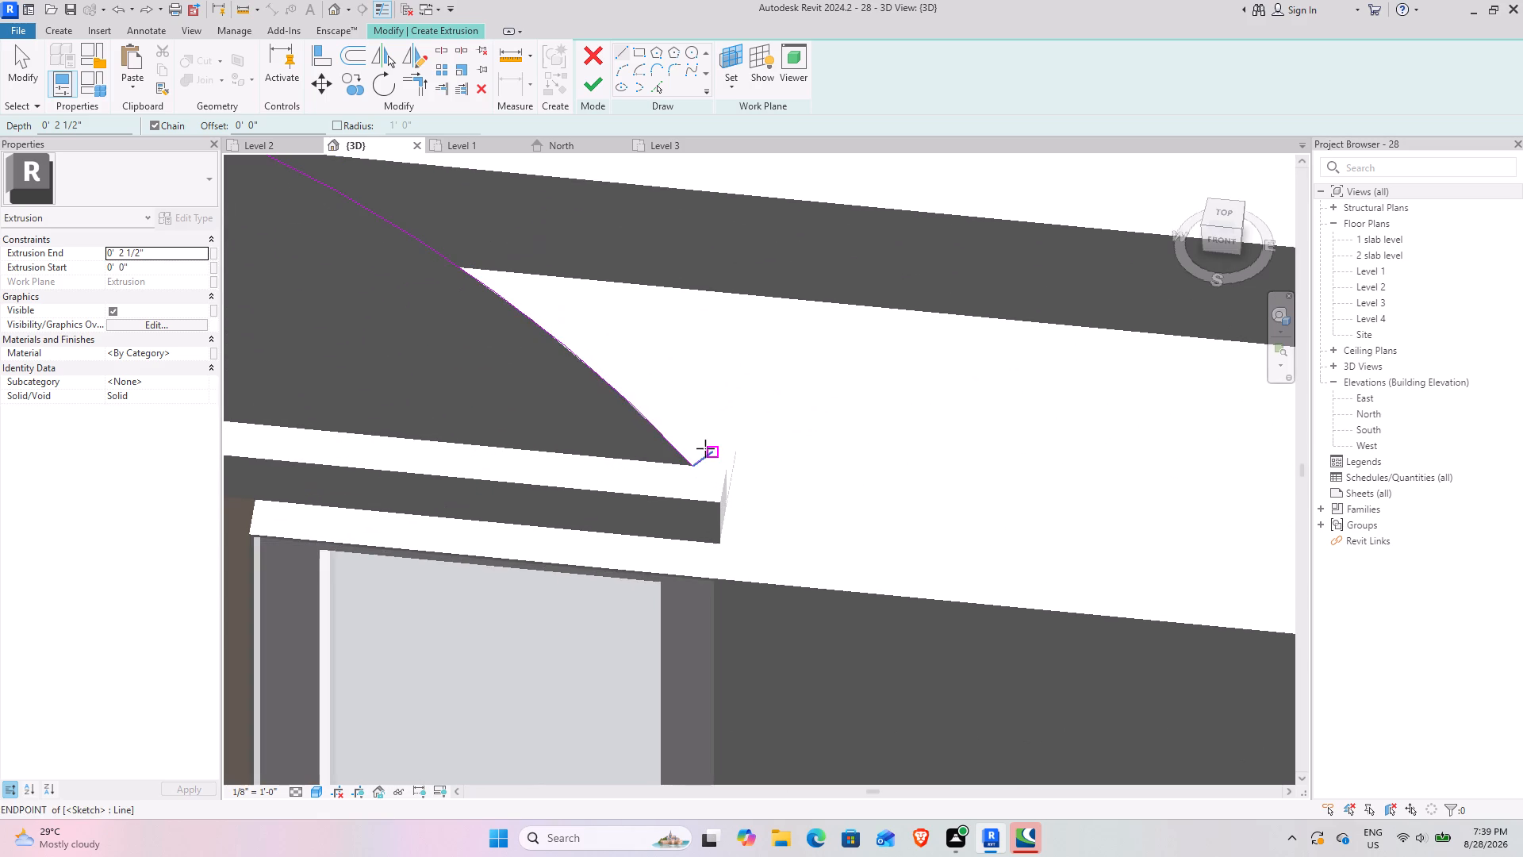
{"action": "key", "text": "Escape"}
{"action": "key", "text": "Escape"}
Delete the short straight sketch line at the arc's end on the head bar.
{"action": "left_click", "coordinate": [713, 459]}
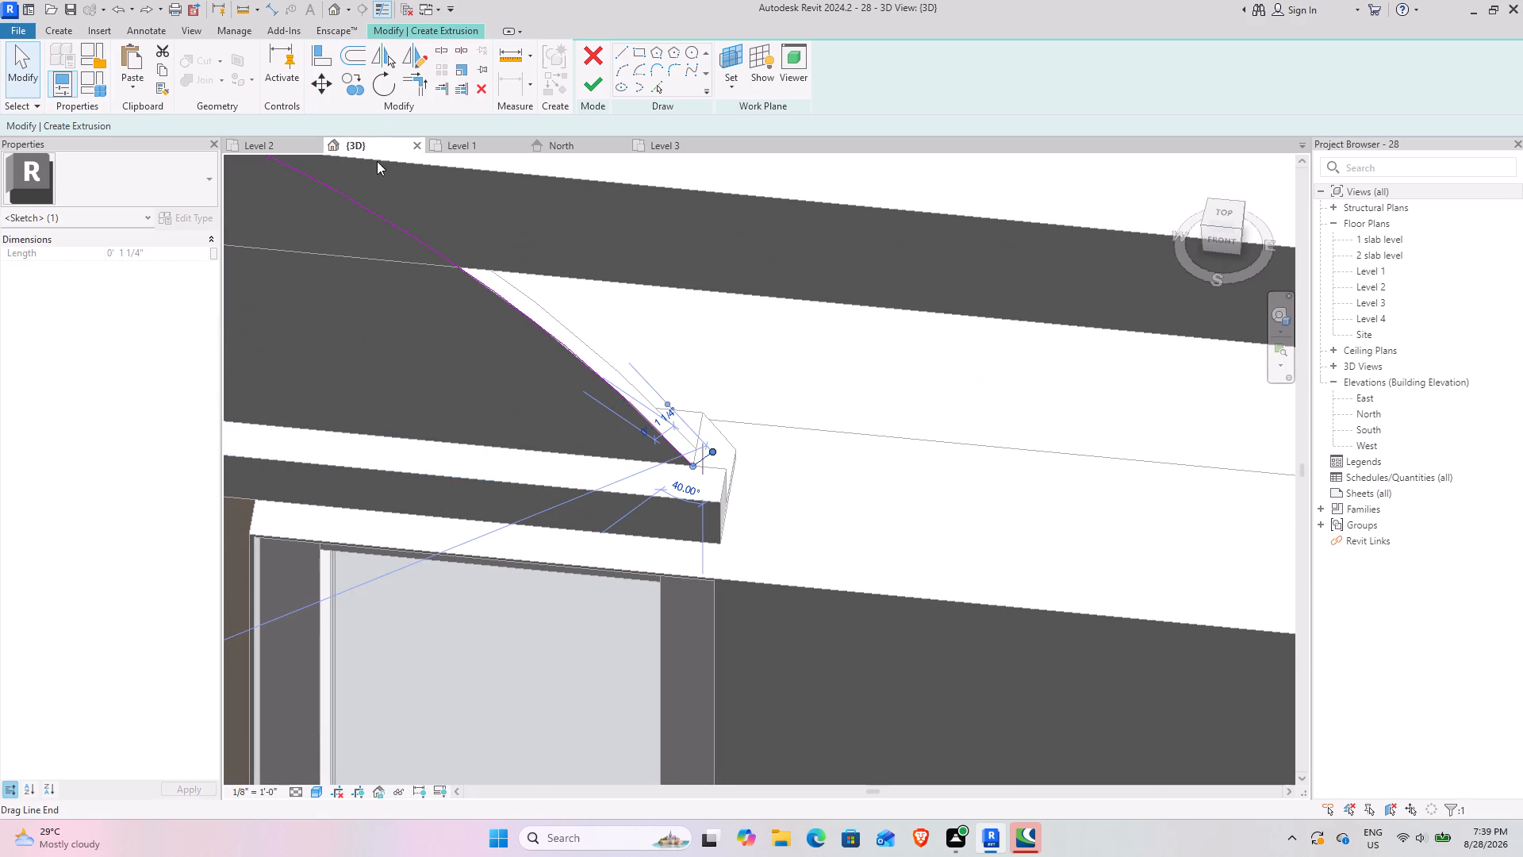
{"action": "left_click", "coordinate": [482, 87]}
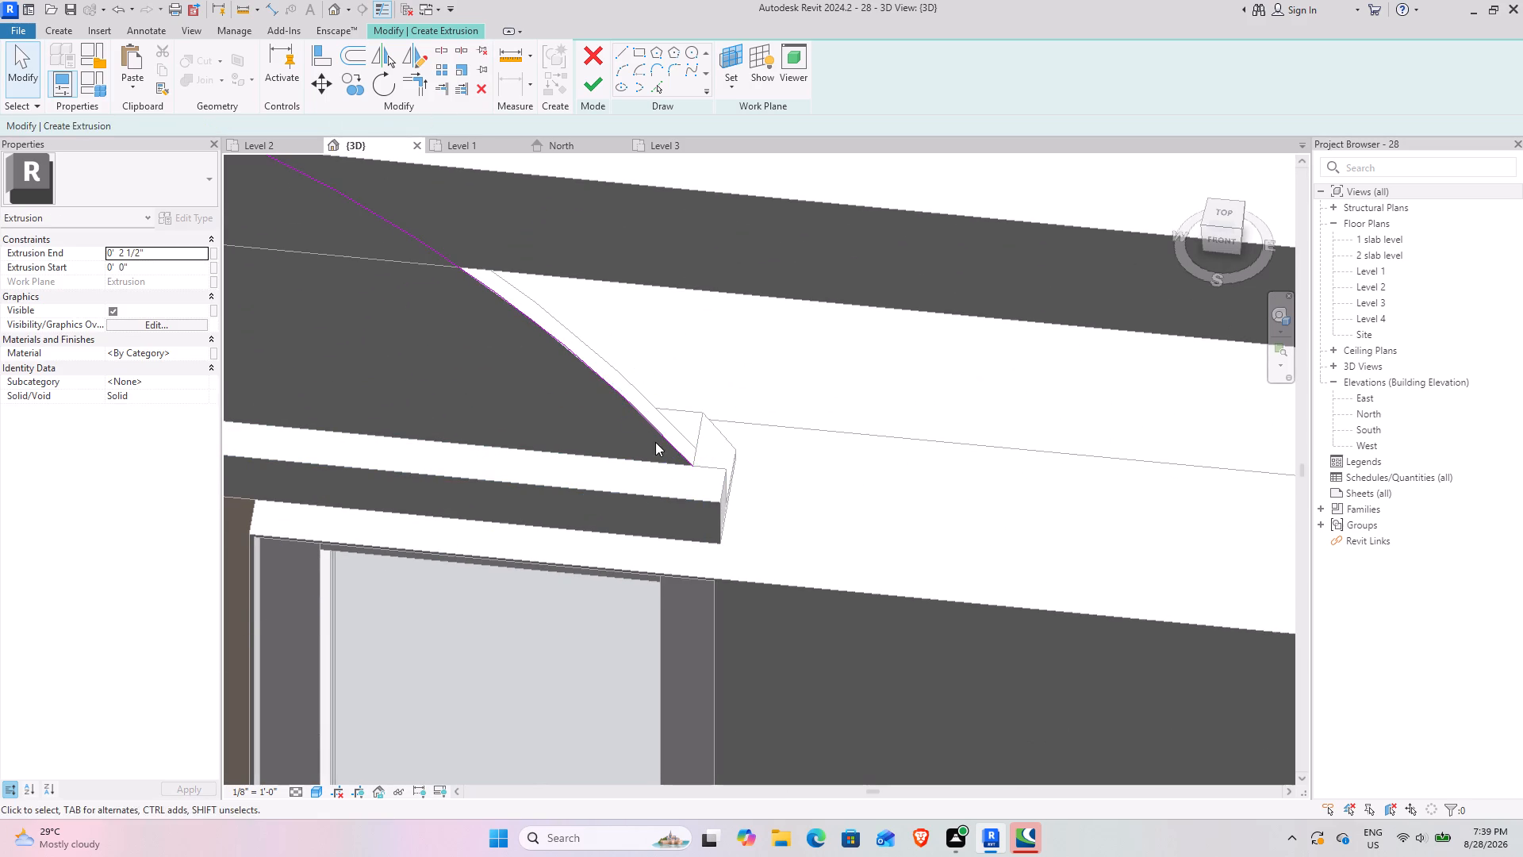
Examine the sketched arc along the arched panel's edge and its ends at the head bar from several angles.
{"action": "scroll", "coordinate": [673, 475], "scroll_direction": "down", "scroll_amount": 7}
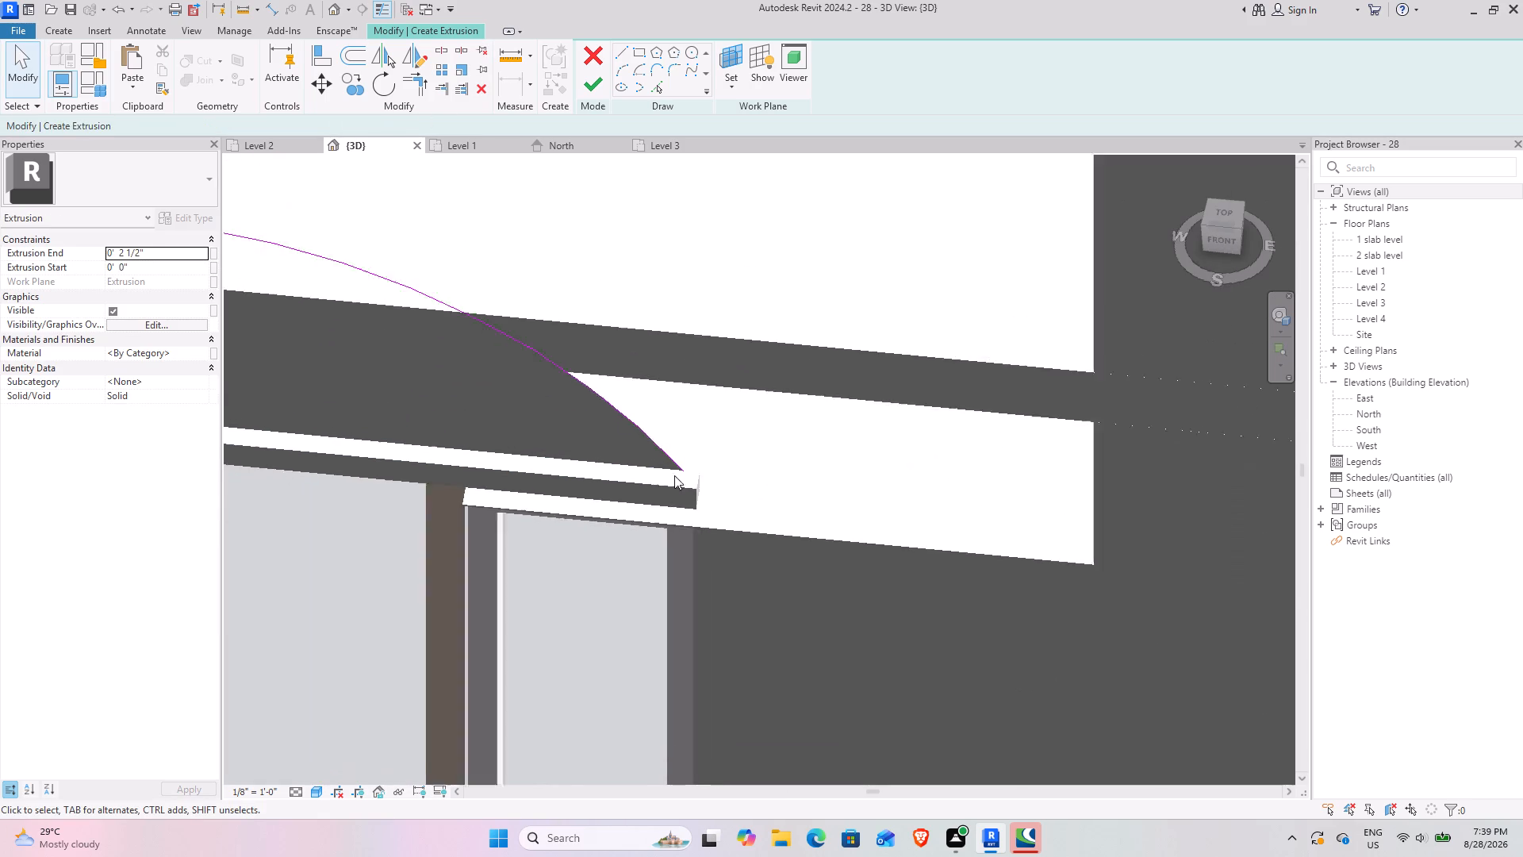
{"action": "scroll", "coordinate": [674, 475], "scroll_direction": "down", "scroll_amount": 1}
{"action": "middle_click_drag", "start_coordinate": [619, 499], "coordinate": [631, 428], "text": "shift"}
{"action": "middle_click_drag", "start_coordinate": [662, 578], "coordinate": [968, 117]}
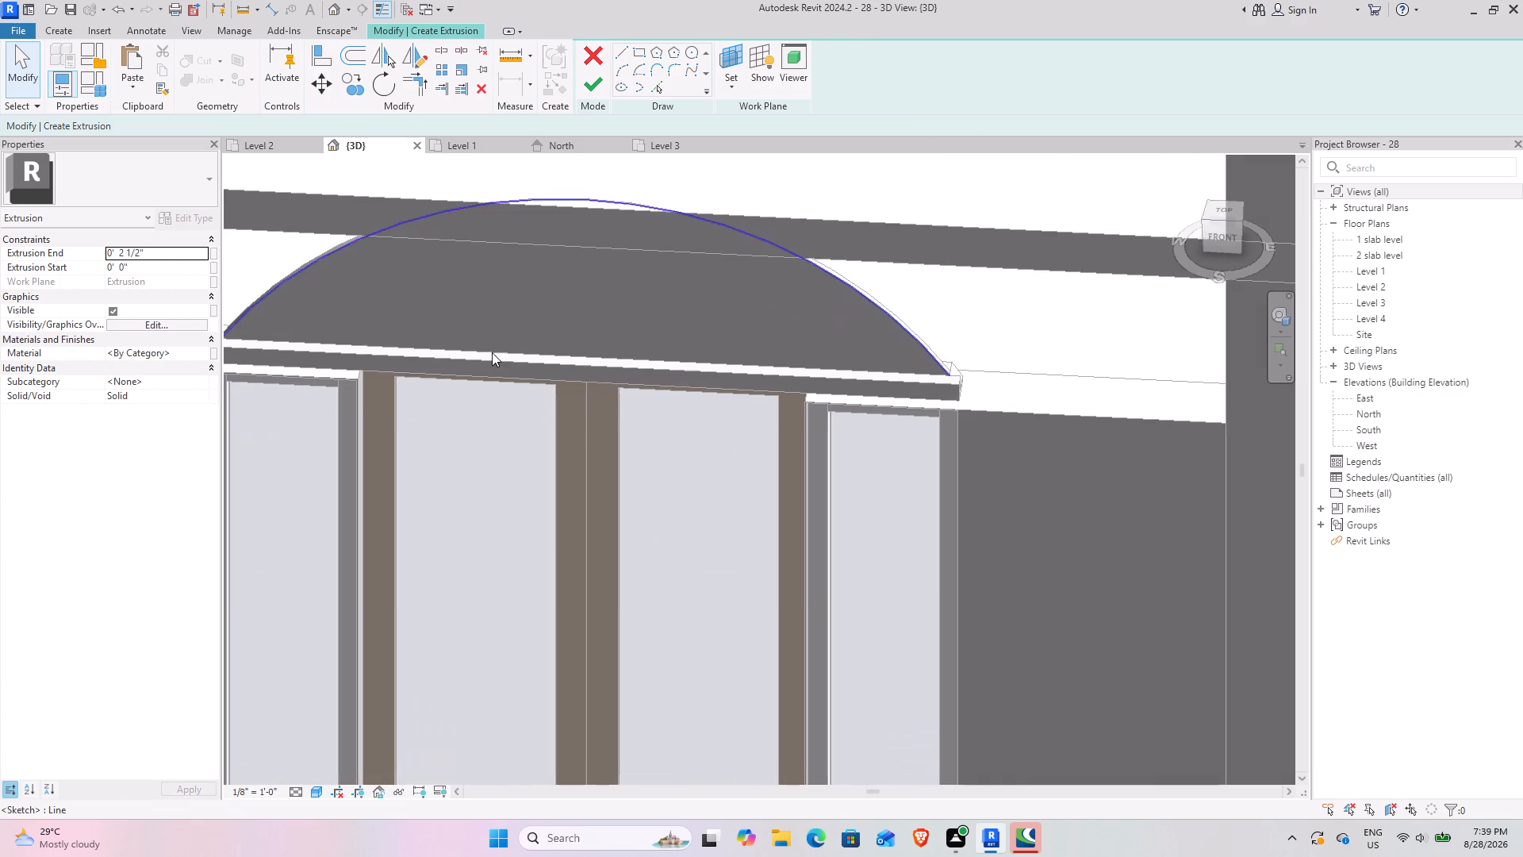
{"action": "middle_click_drag", "start_coordinate": [492, 352], "coordinate": [551, 379], "text": "shift"}
{"action": "middle_click_drag", "start_coordinate": [541, 486], "coordinate": [796, 200]}
{"action": "middle_click_drag", "start_coordinate": [719, 440], "coordinate": [742, 321]}
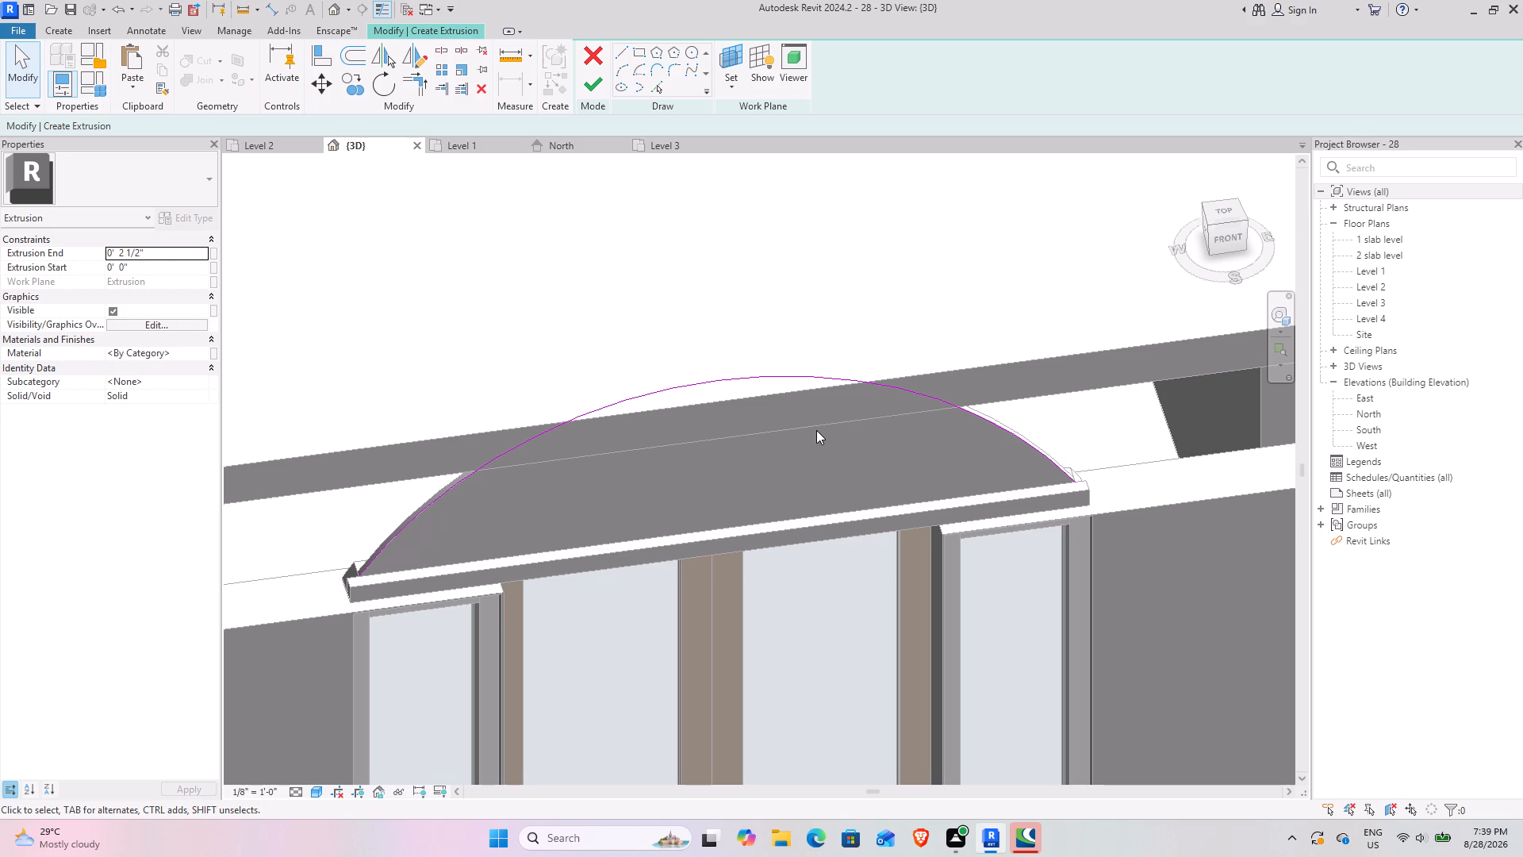
{"action": "scroll", "coordinate": [351, 553], "scroll_direction": "up", "scroll_amount": 3}
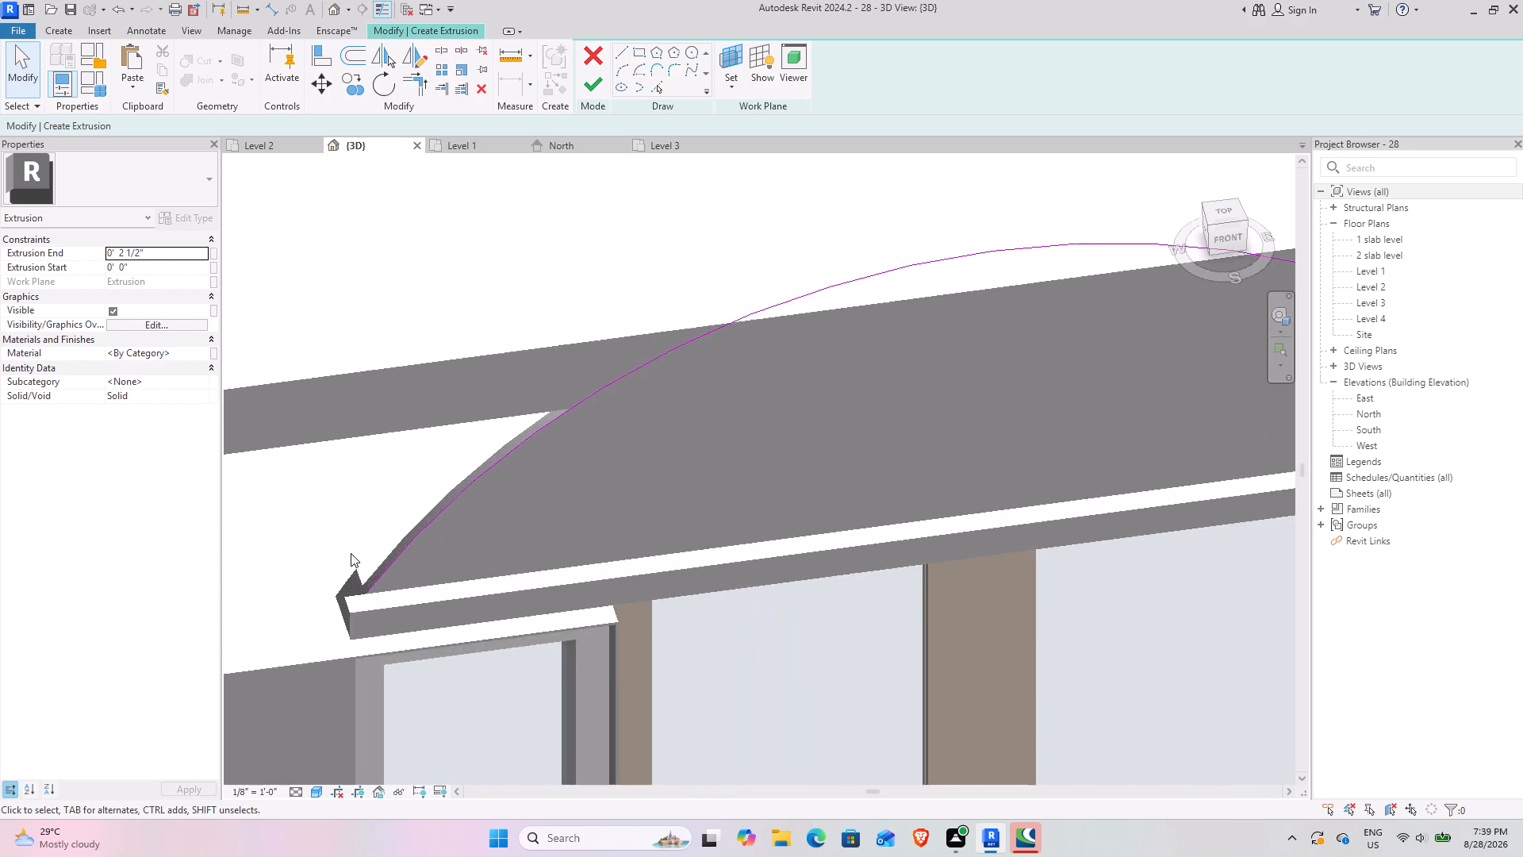
{"action": "scroll", "coordinate": [351, 553], "scroll_direction": "up", "scroll_amount": 5}
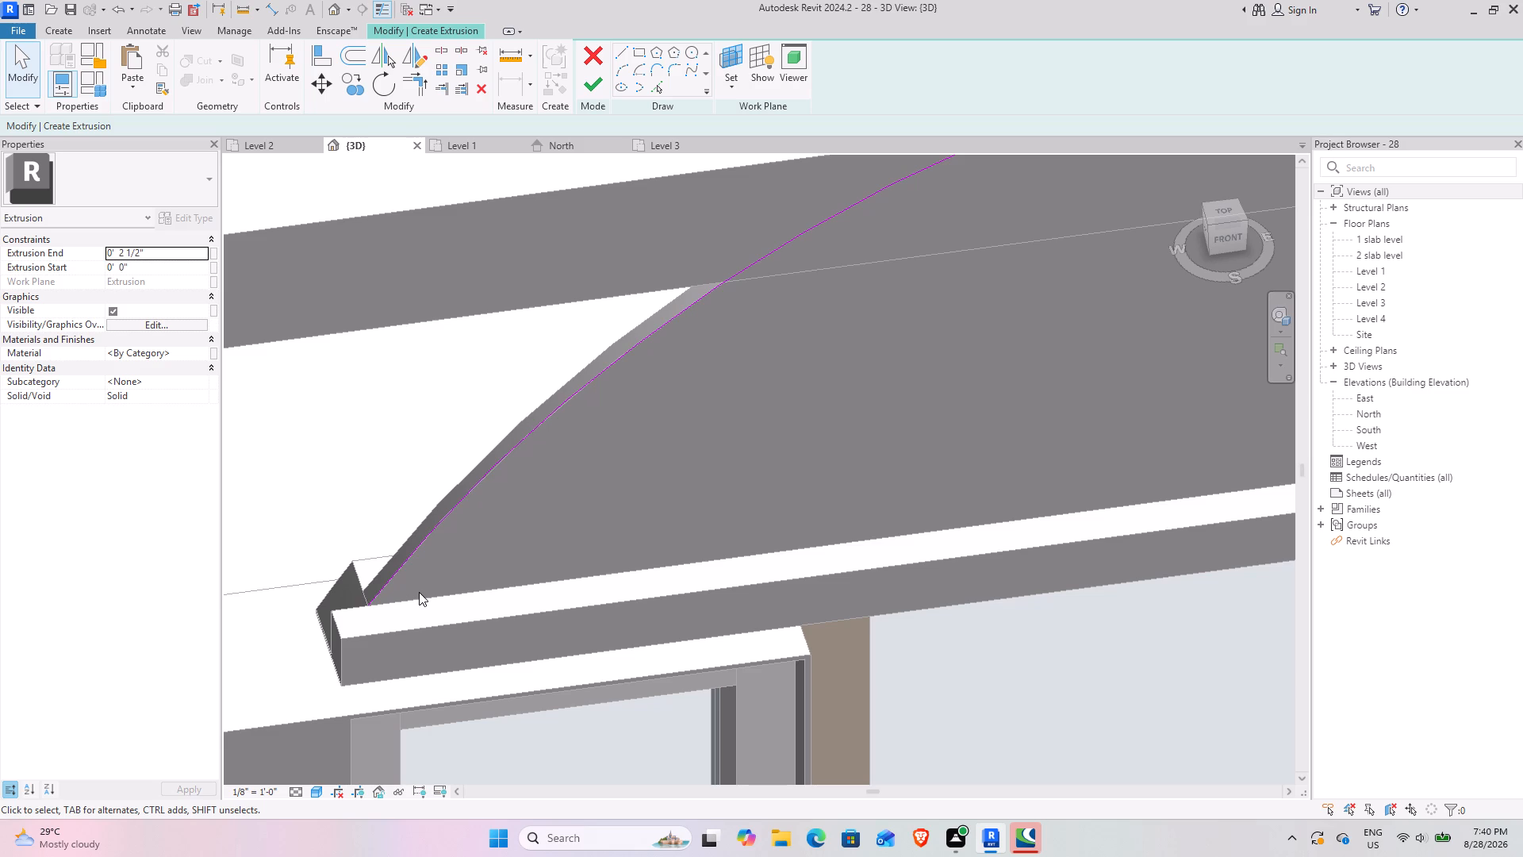
Cancel the arched extrusion sketch and discard it, staying in the in-place model editor.
{"action": "left_click", "coordinate": [596, 45]}
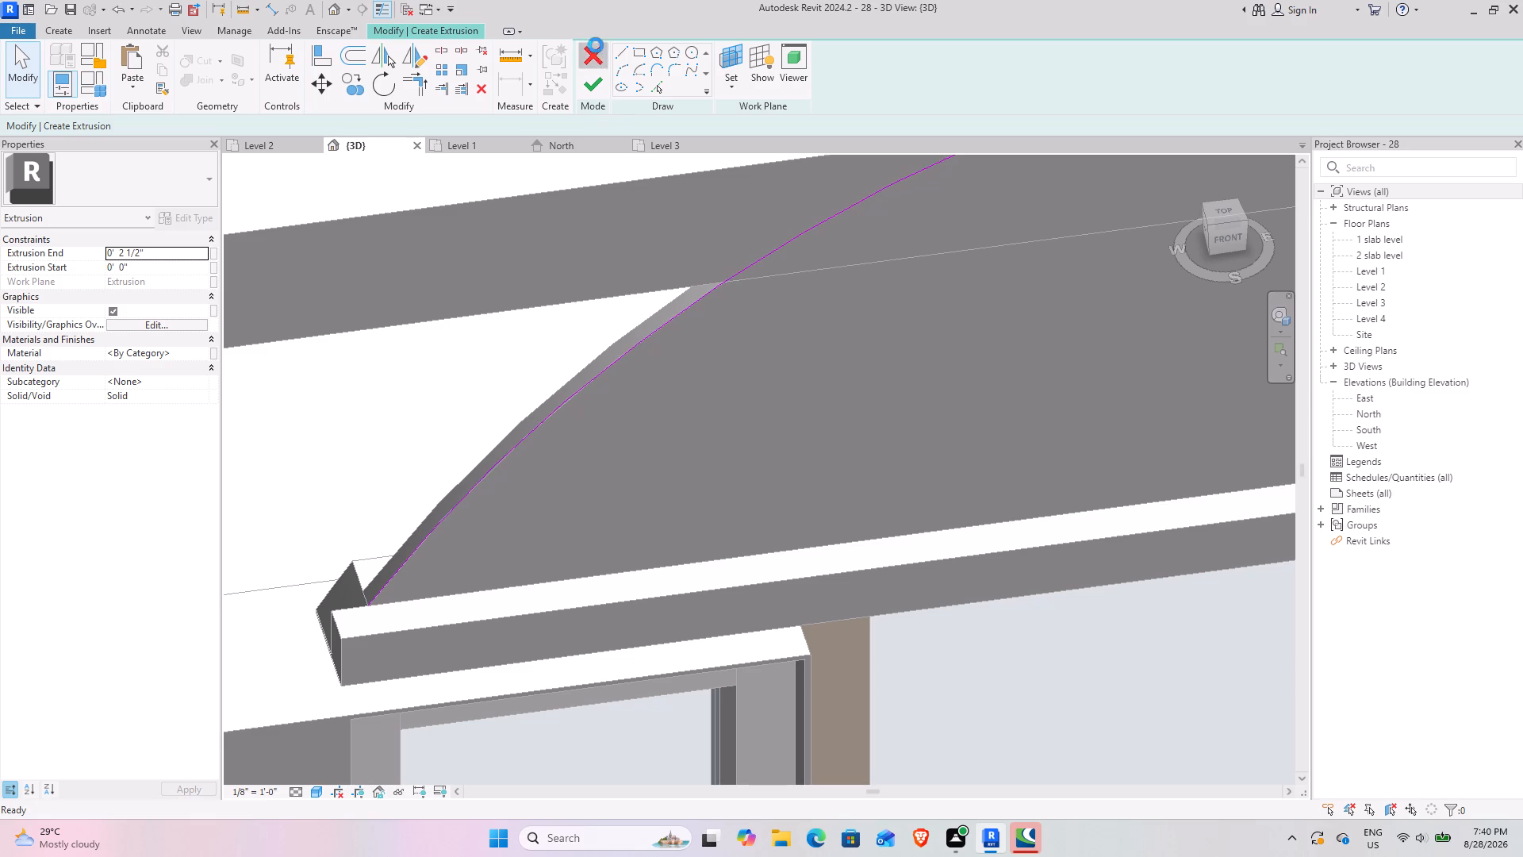
{"action": "left_click", "coordinate": [795, 427]}
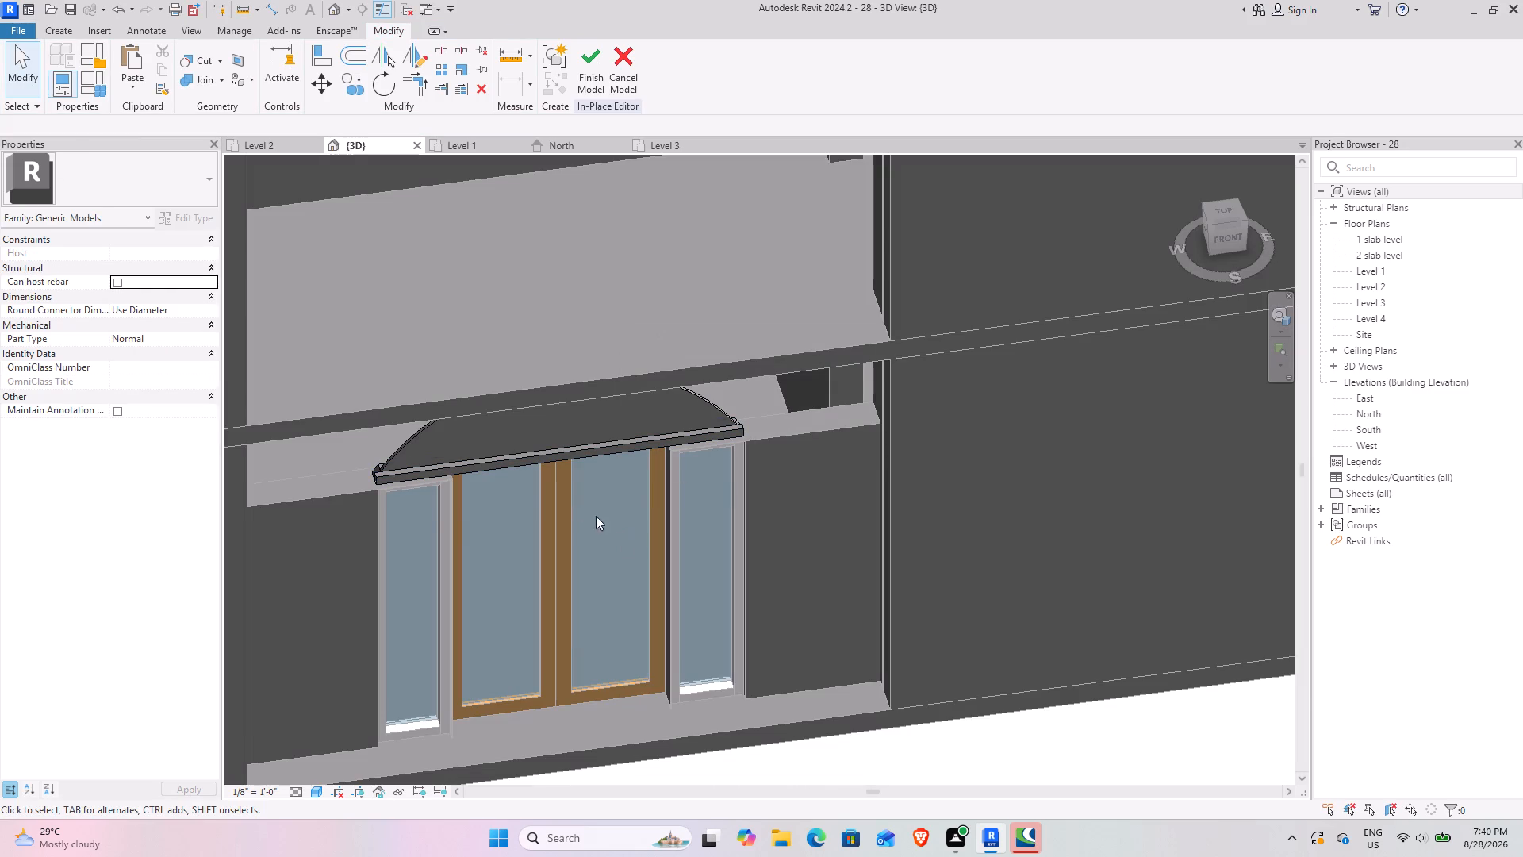
Examine how the arched panel's edge meets the end of the head bar above the sidelight.
{"action": "scroll", "coordinate": [359, 429], "scroll_direction": "up", "scroll_amount": 7}
{"action": "middle_click_drag", "start_coordinate": [397, 533], "coordinate": [415, 521], "text": "shift"}
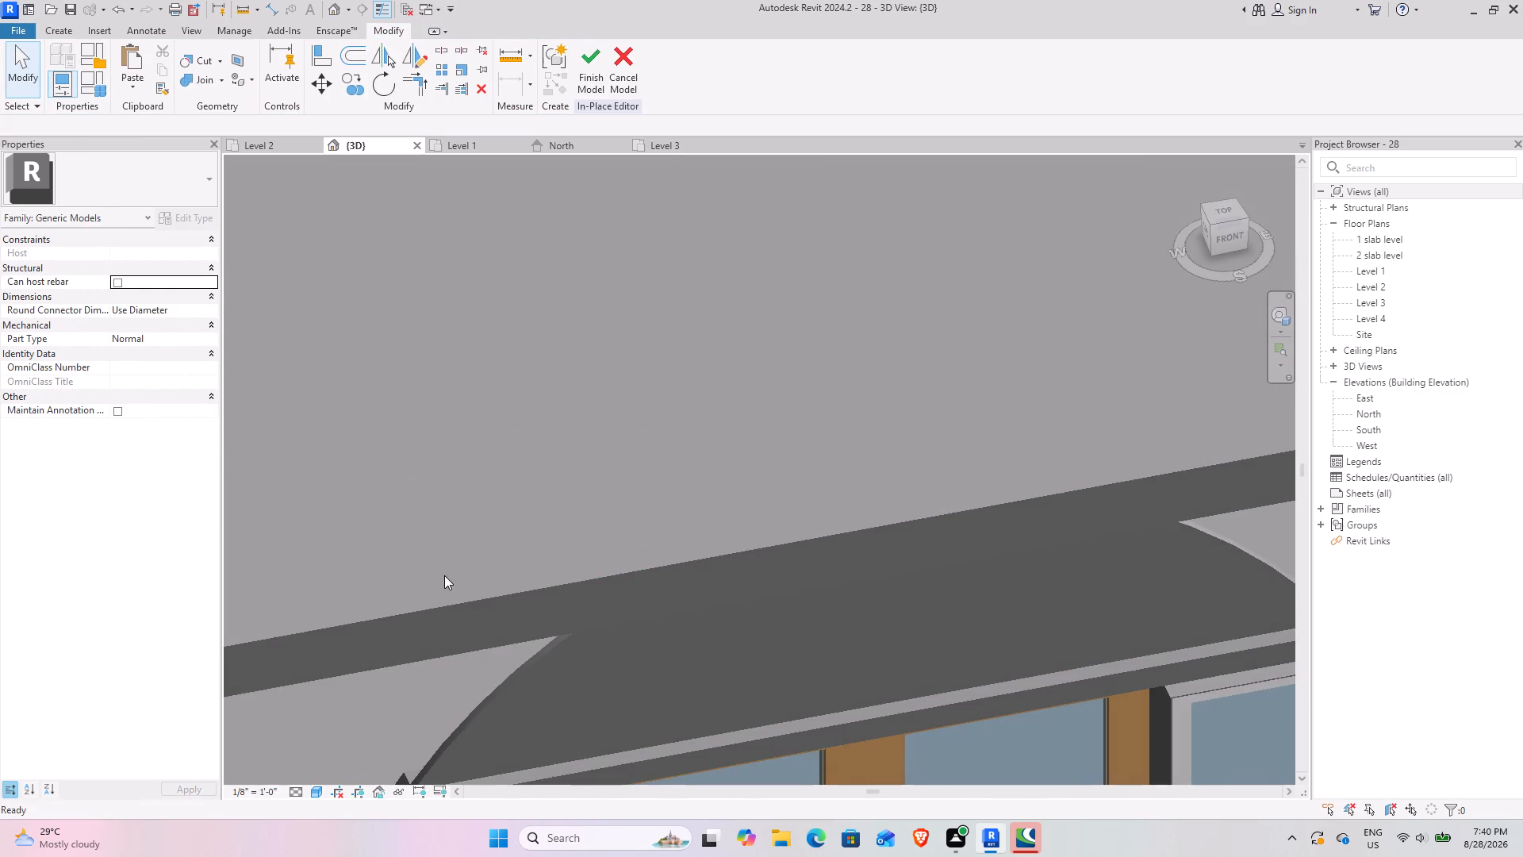
{"action": "middle_click_drag", "start_coordinate": [650, 410], "coordinate": [743, 209]}
{"action": "scroll", "coordinate": [474, 645], "scroll_direction": "up", "scroll_amount": 6}
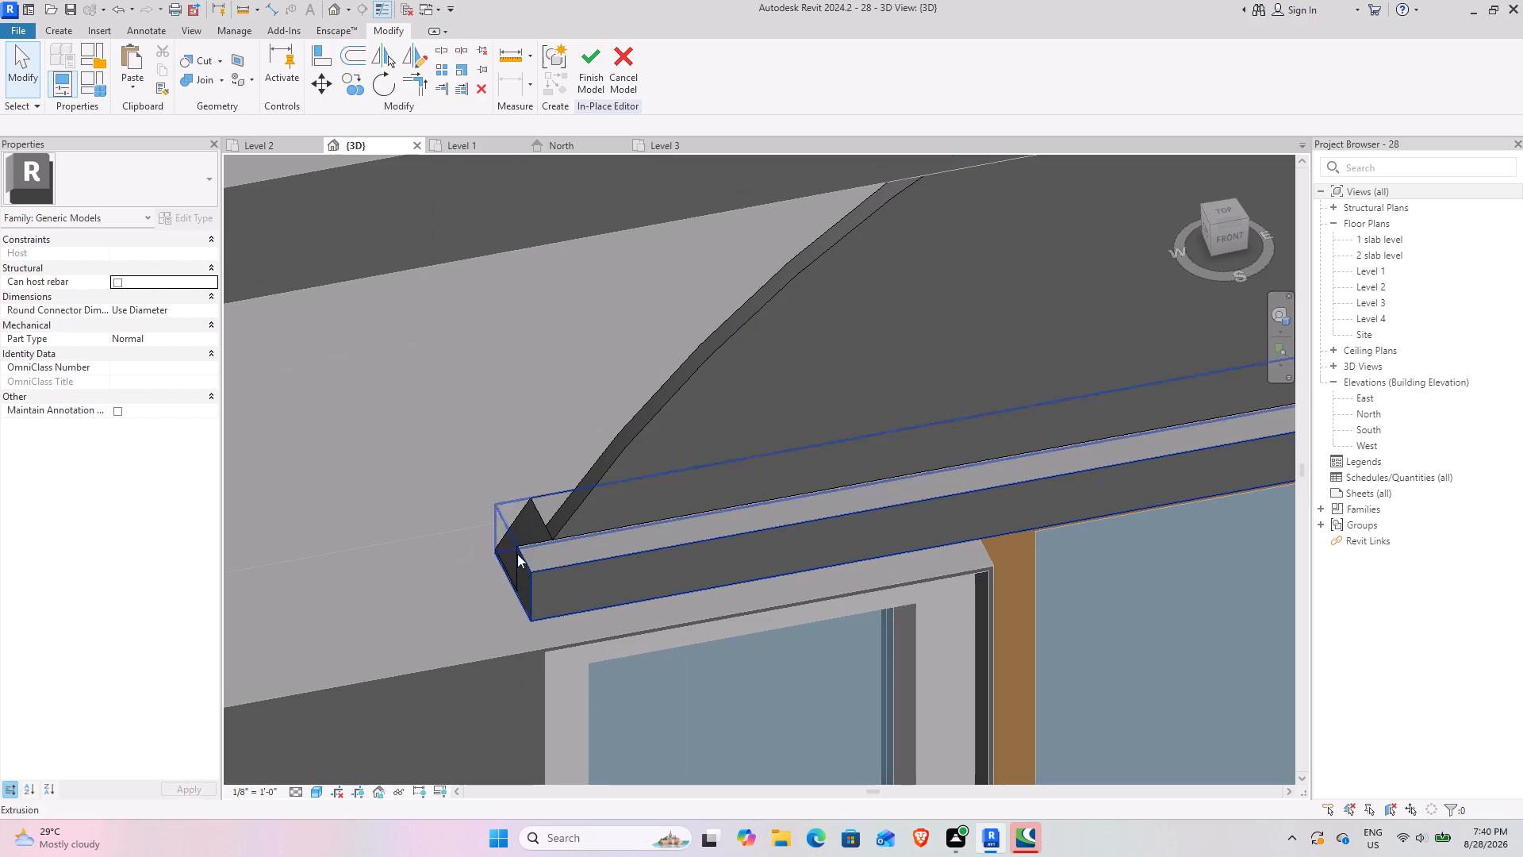
{"action": "scroll", "coordinate": [634, 571], "scroll_direction": "down", "scroll_amount": 9}
{"action": "middle_click_drag", "start_coordinate": [797, 552], "coordinate": [504, 602]}
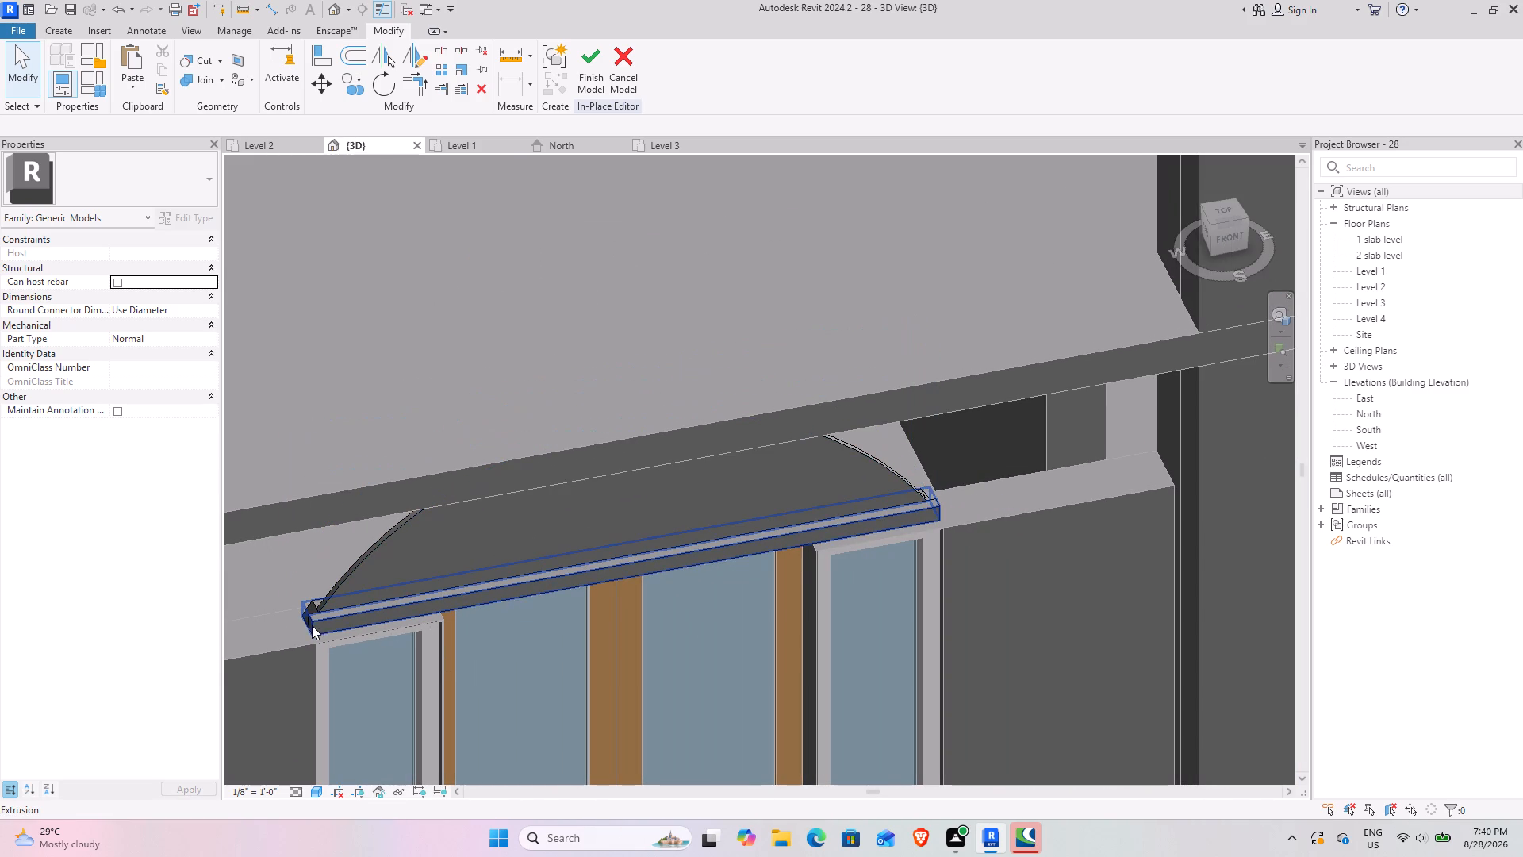
{"action": "scroll", "coordinate": [307, 594], "scroll_direction": "up", "scroll_amount": 11}
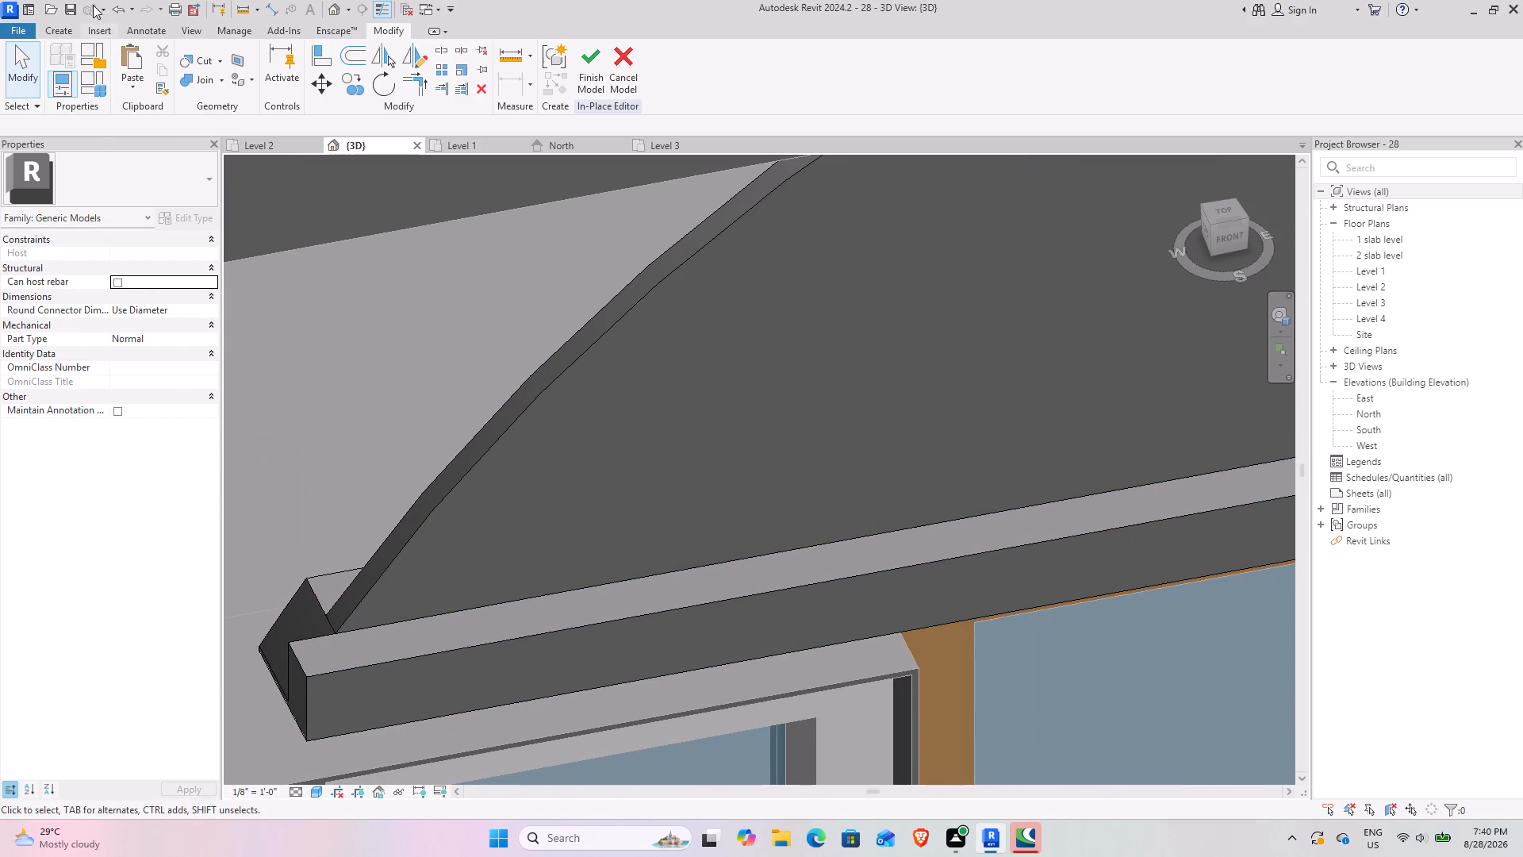
Start a solid sweep in the in-place model and pick the arched panel's front curved edge as its path.
{"action": "left_click", "coordinate": [72, 30]}
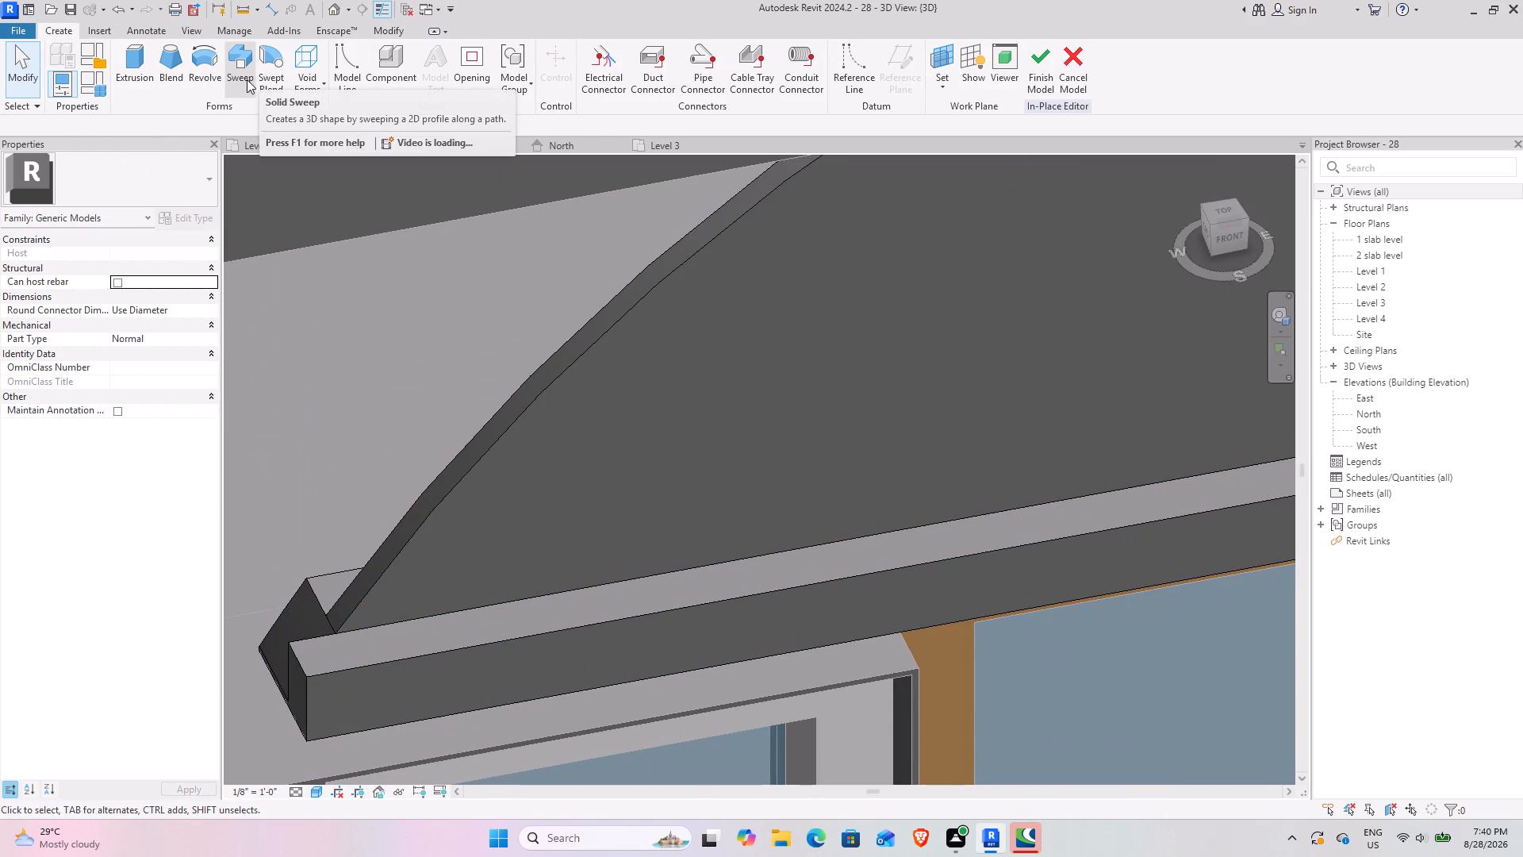
{"action": "left_click", "coordinate": [247, 79]}
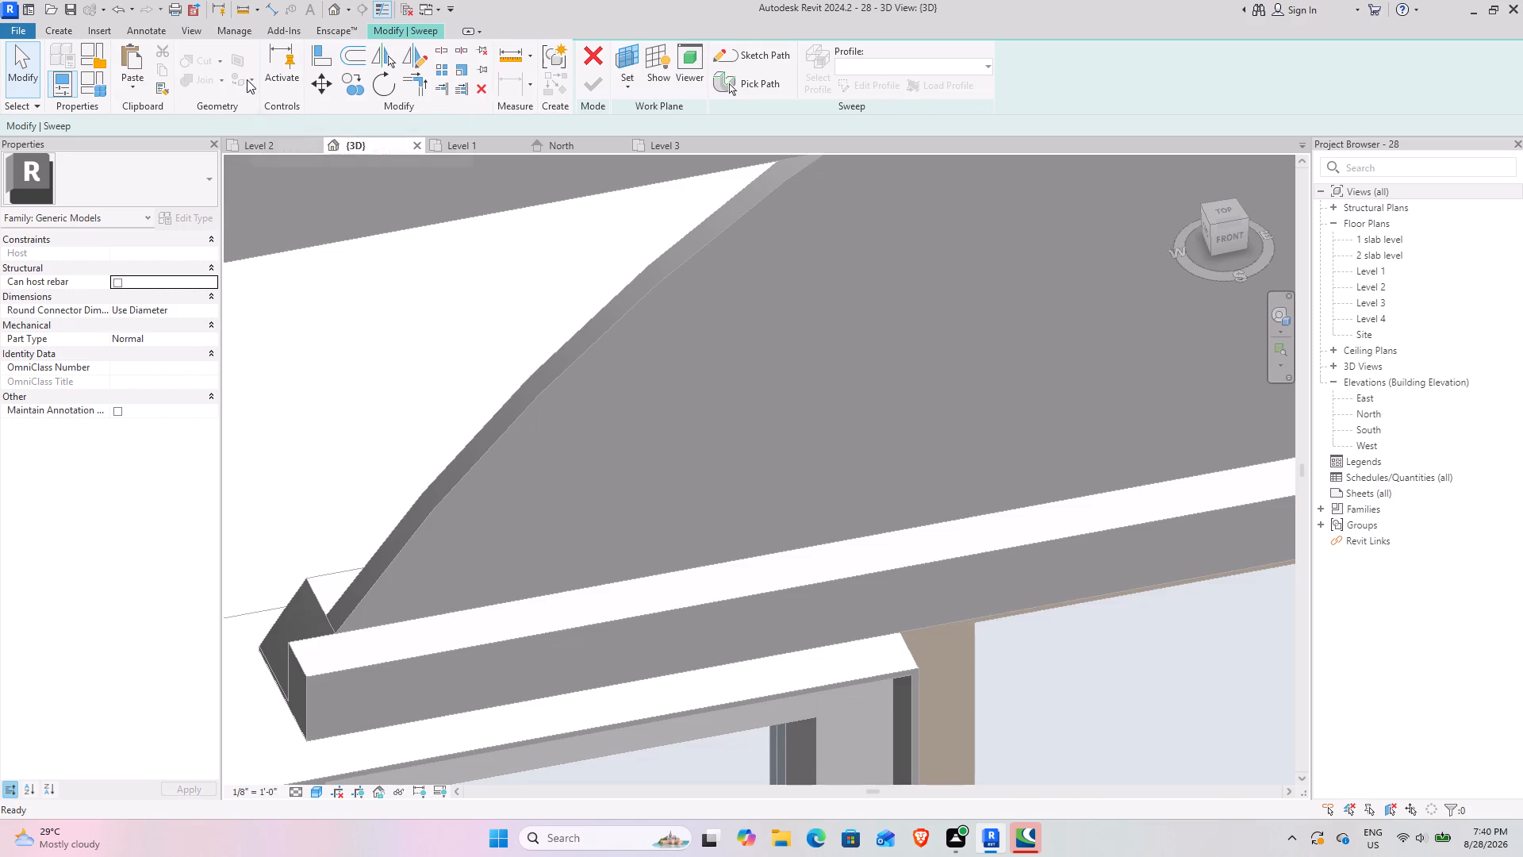
{"action": "left_click", "coordinate": [759, 87]}
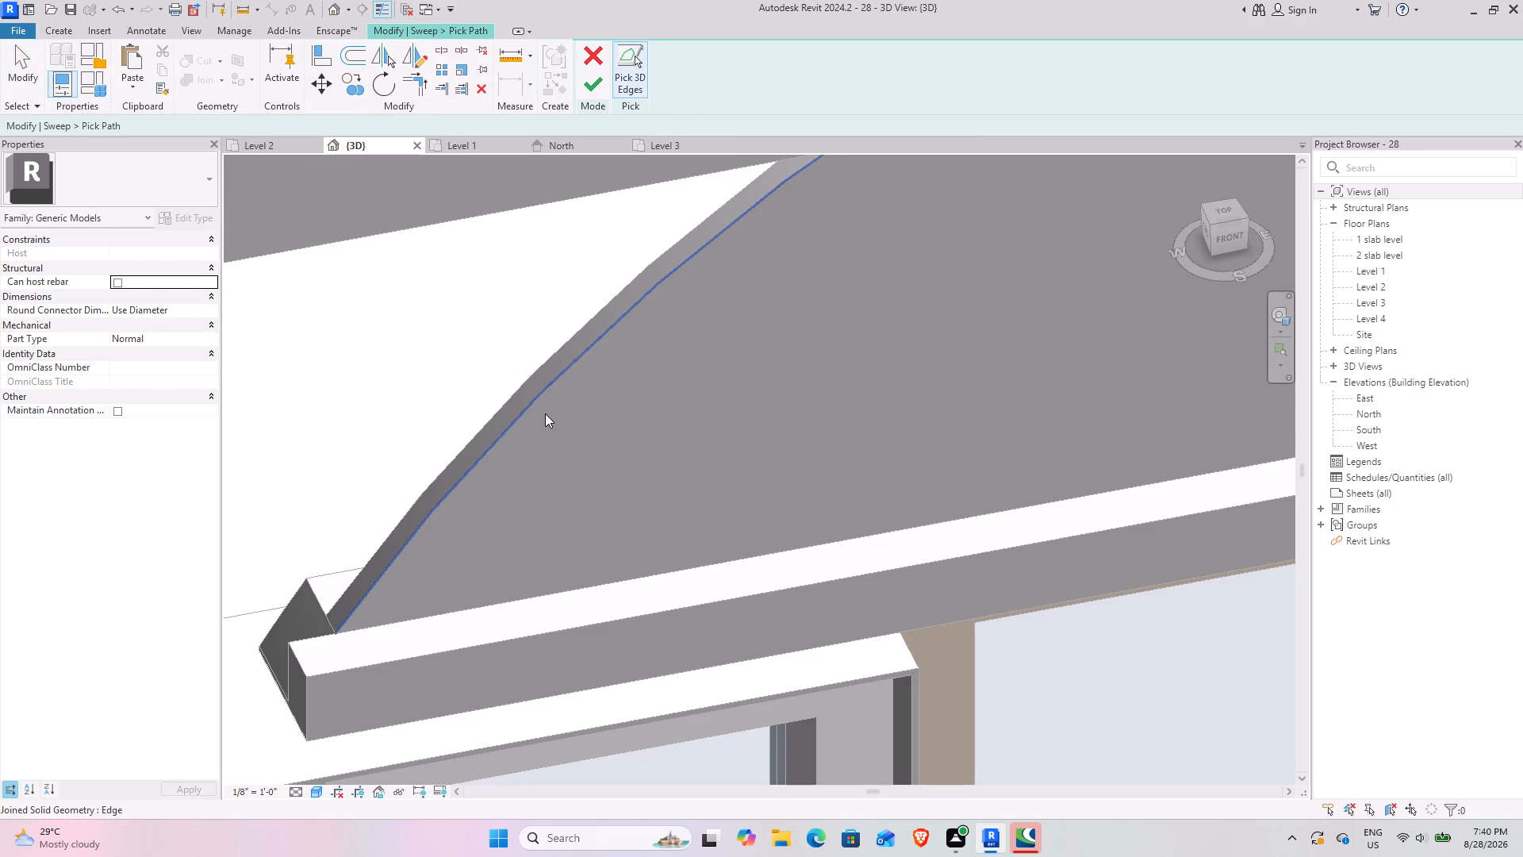
{"action": "left_click", "coordinate": [538, 401]}
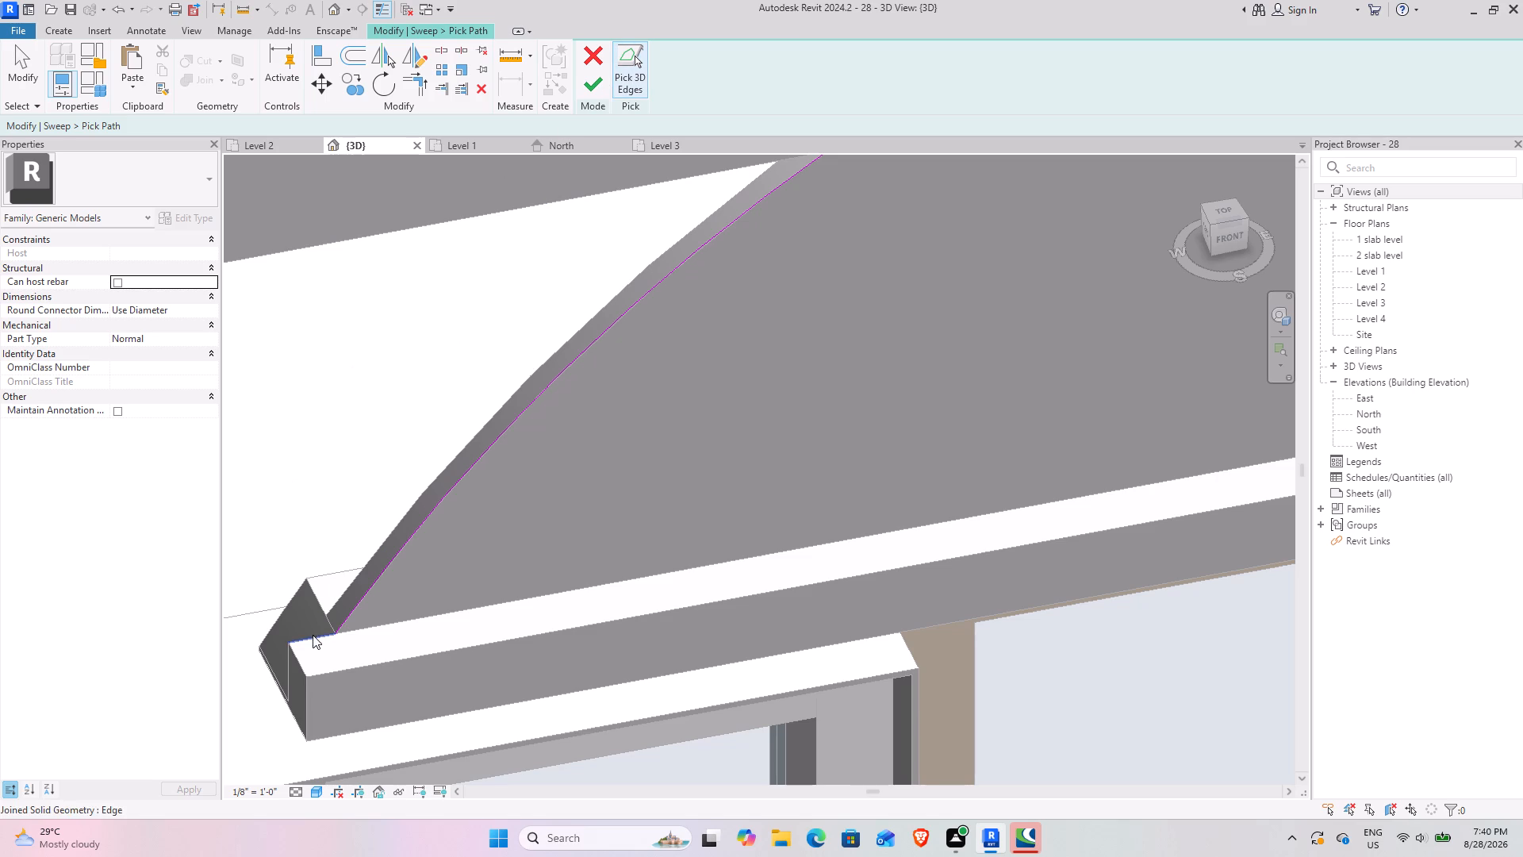
{"action": "scroll", "coordinate": [313, 613], "scroll_direction": "up", "scroll_amount": 7}
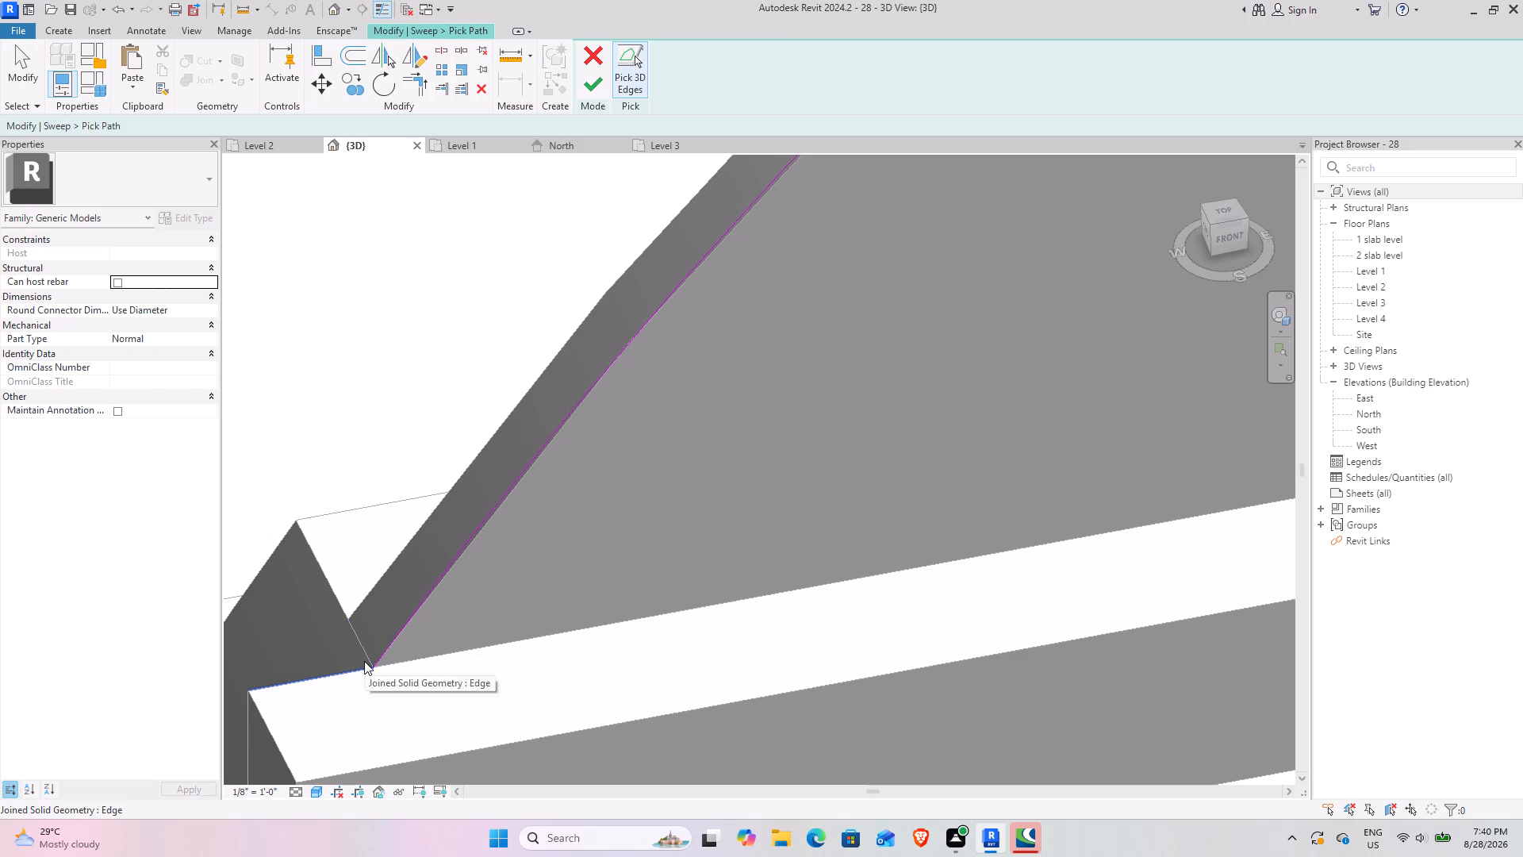
{"action": "left_click", "coordinate": [608, 86]}
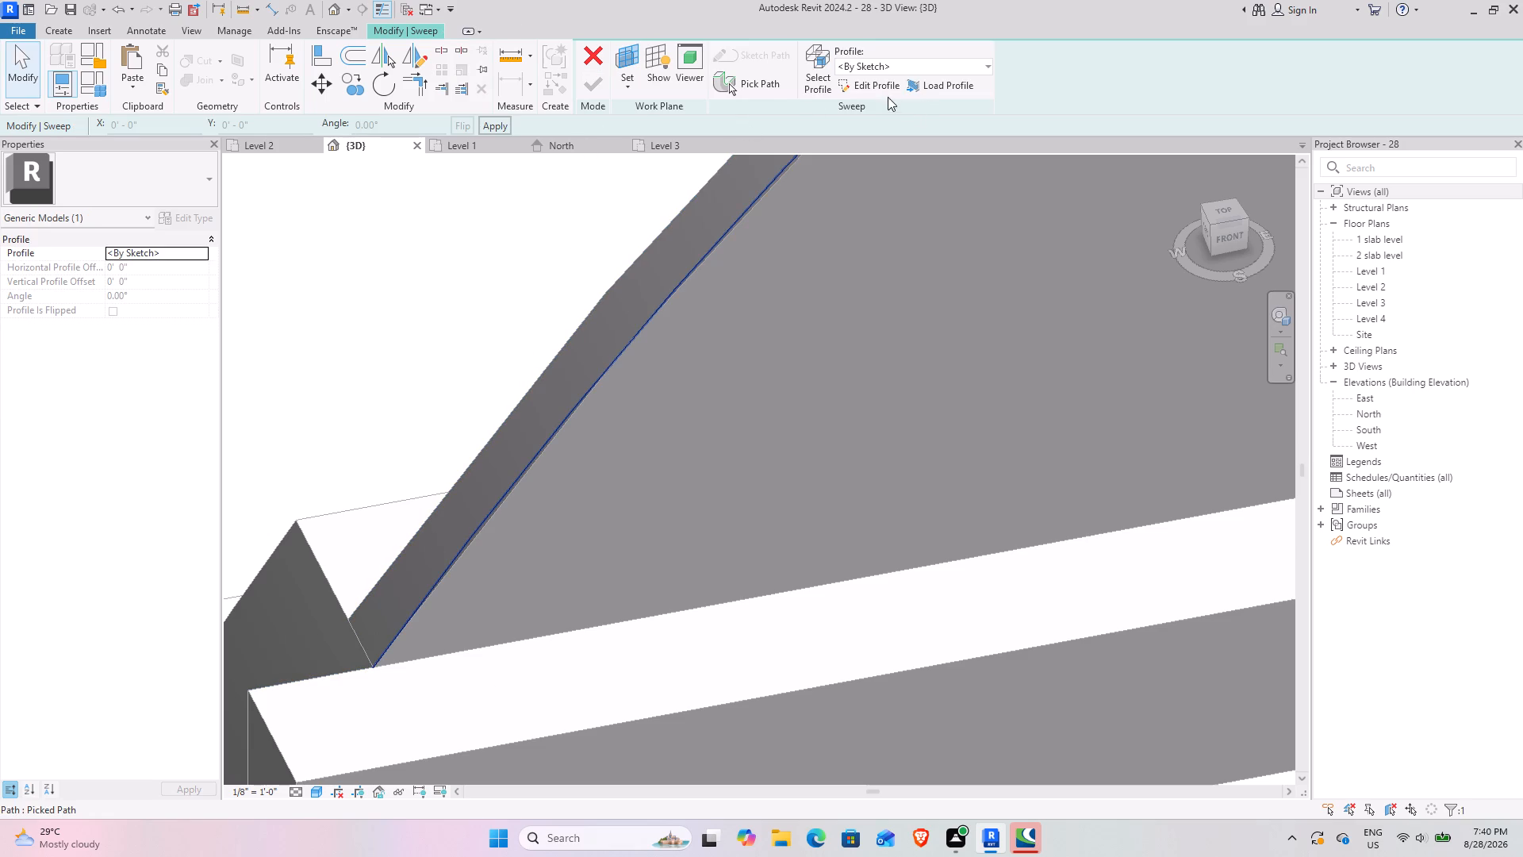
Begin the sweep profile sketch with a 1.3" horizontal line running forward from the path's profile reference point.
{"action": "left_click", "coordinate": [873, 86]}
{"action": "scroll", "coordinate": [575, 490], "scroll_direction": "down", "scroll_amount": 13}
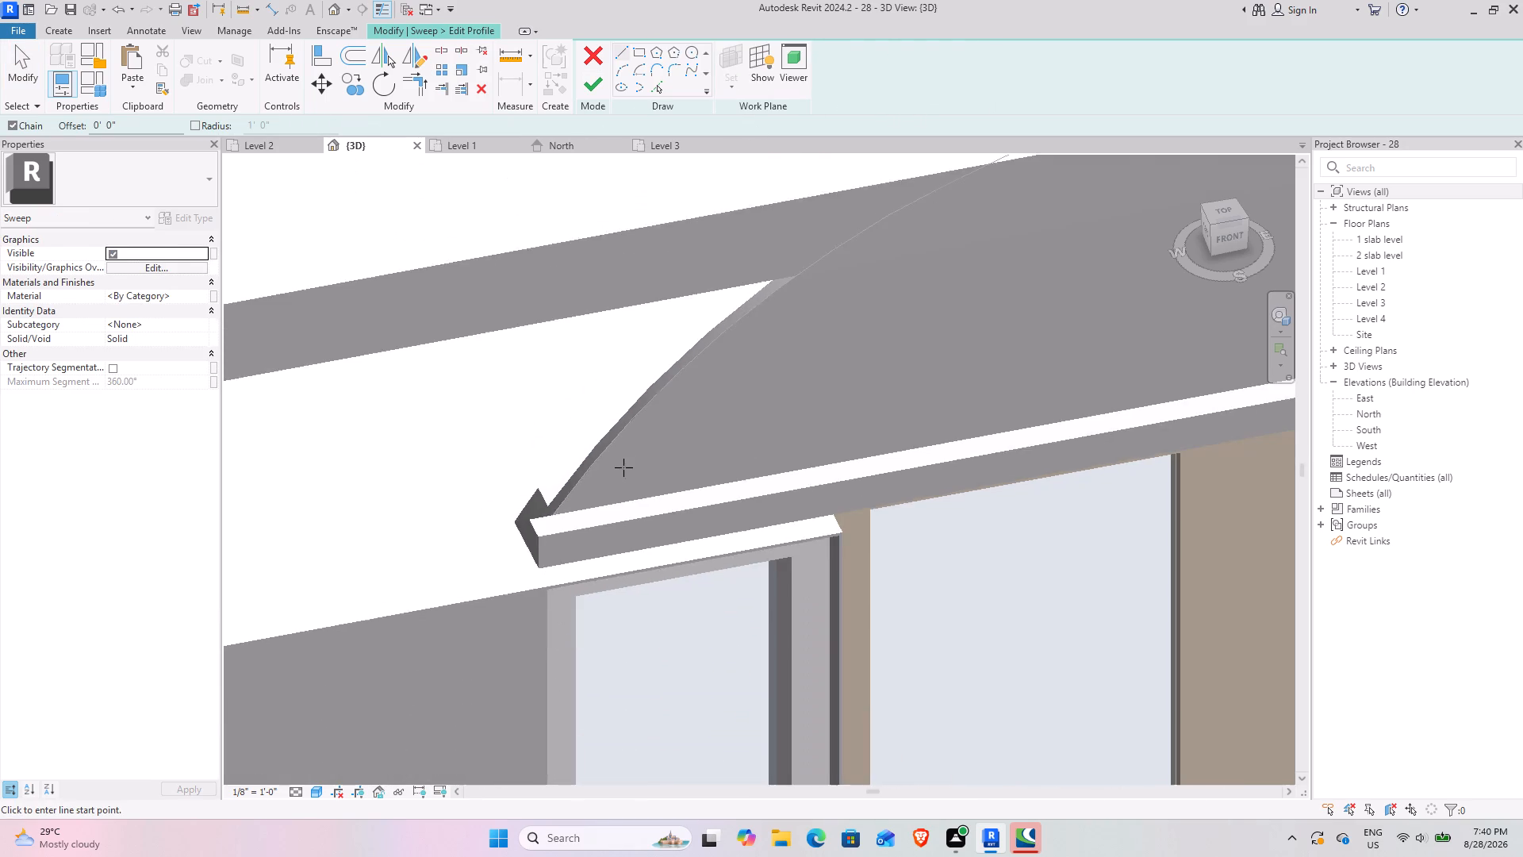
{"action": "middle_click_drag", "start_coordinate": [888, 393], "coordinate": [128, 562]}
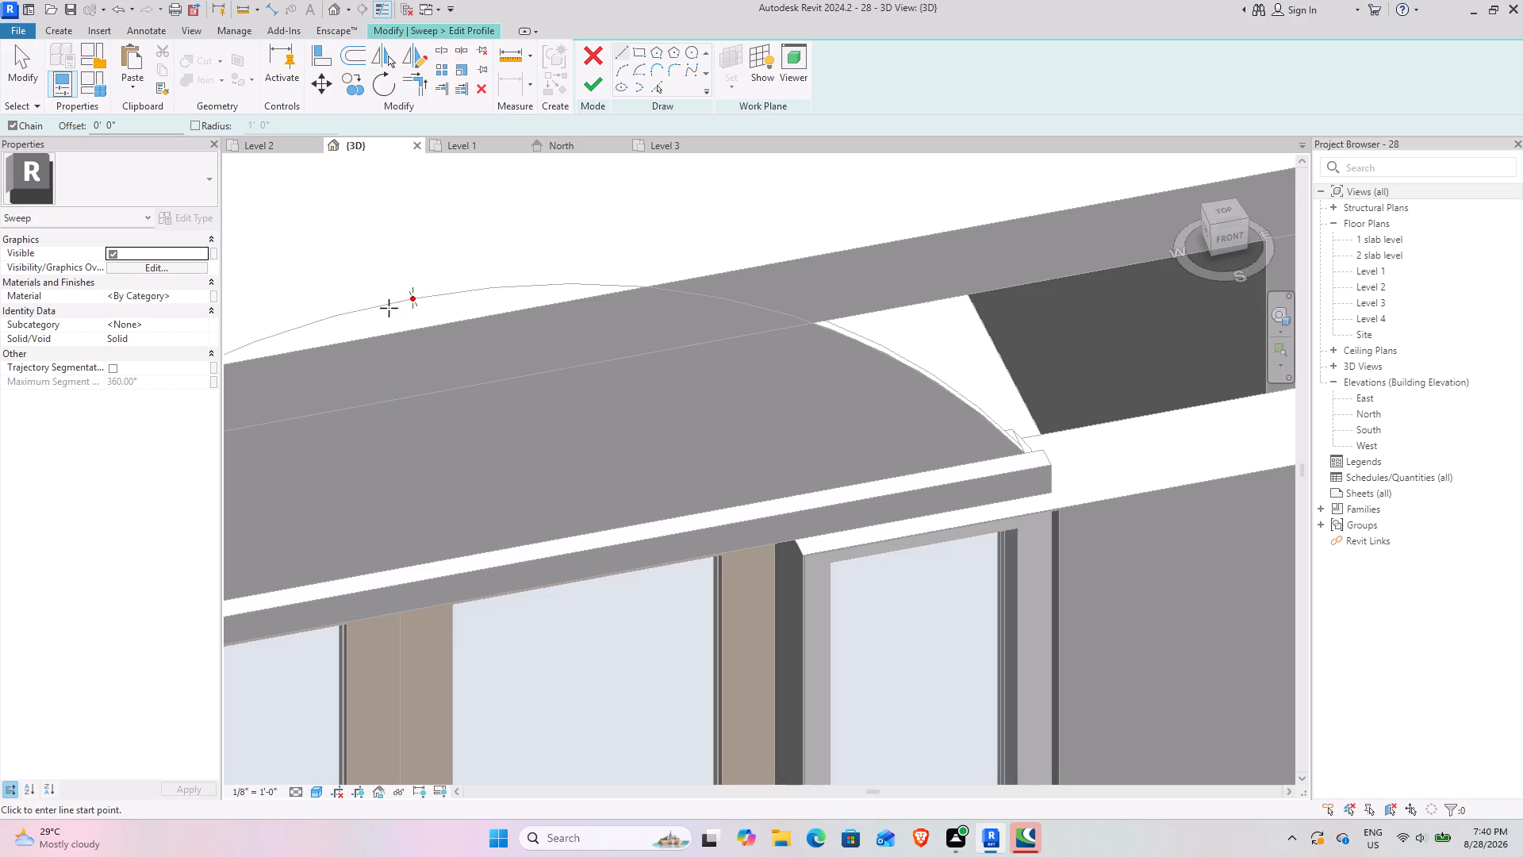
{"action": "scroll", "coordinate": [390, 289], "scroll_direction": "up", "scroll_amount": 3}
{"action": "middle_click_drag", "start_coordinate": [449, 363], "coordinate": [514, 374], "text": "shift"}
{"action": "scroll", "coordinate": [492, 506], "scroll_direction": "down", "scroll_amount": 5}
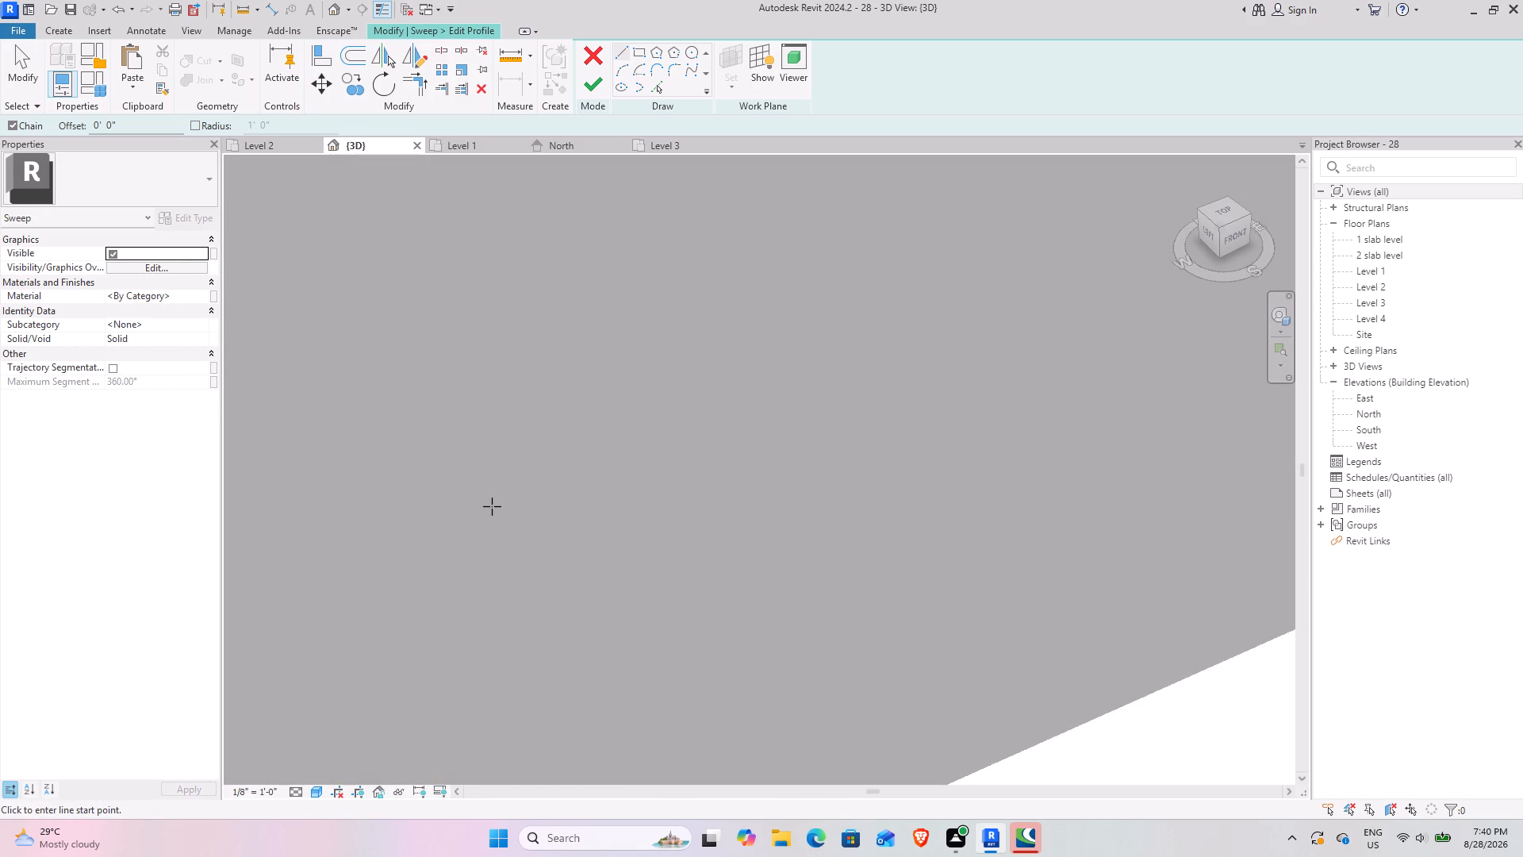
{"action": "scroll", "coordinate": [492, 506], "scroll_direction": "down", "scroll_amount": 16}
{"action": "scroll", "coordinate": [498, 642], "scroll_direction": "up", "scroll_amount": 7}
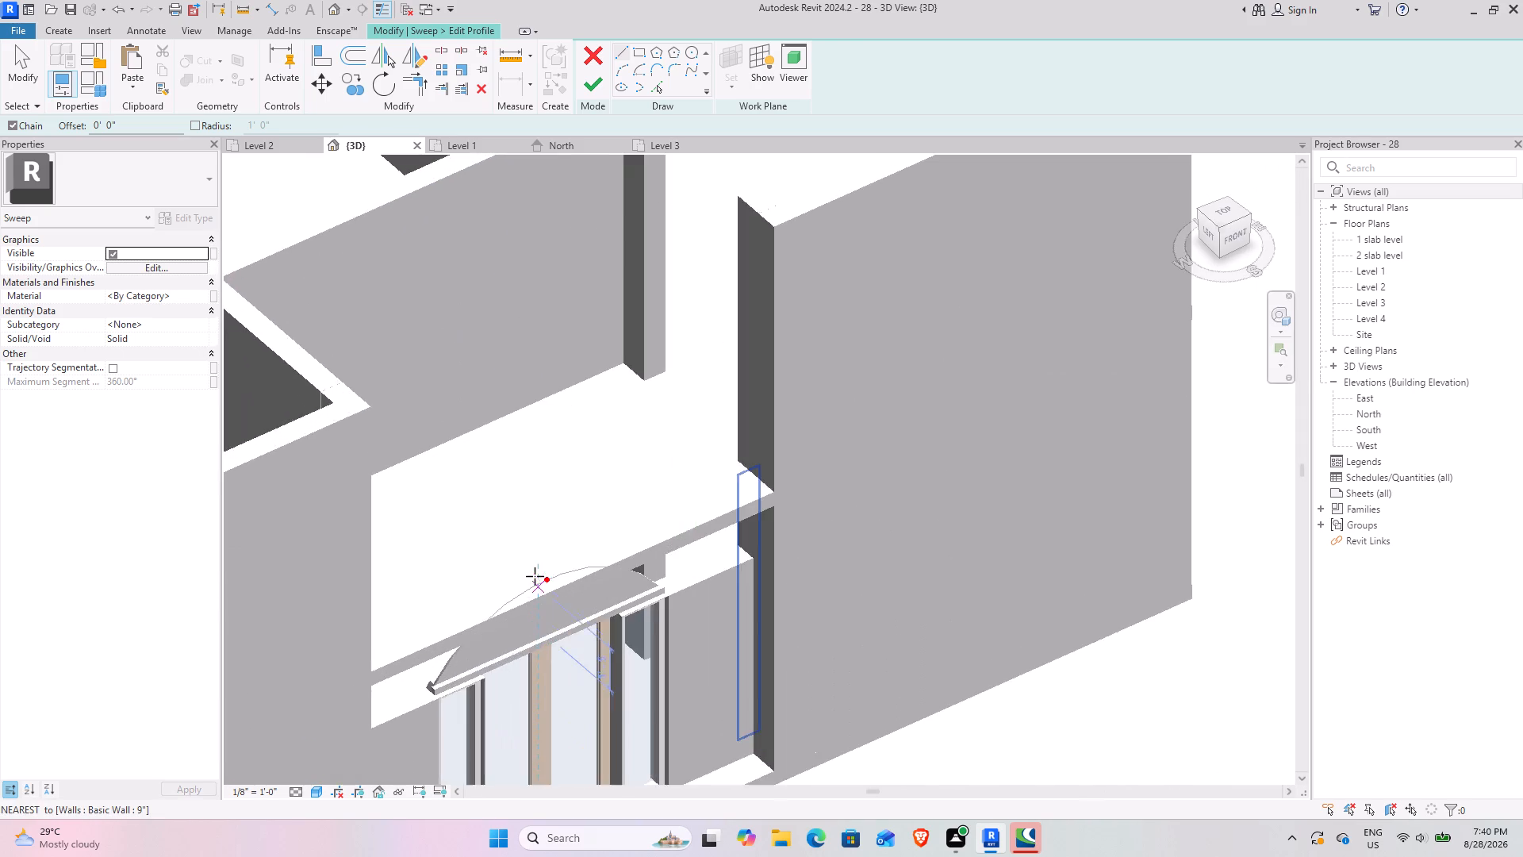
{"action": "scroll", "coordinate": [535, 576], "scroll_direction": "up", "scroll_amount": 19}
{"action": "scroll", "coordinate": [577, 584], "scroll_direction": "up", "scroll_amount": 3}
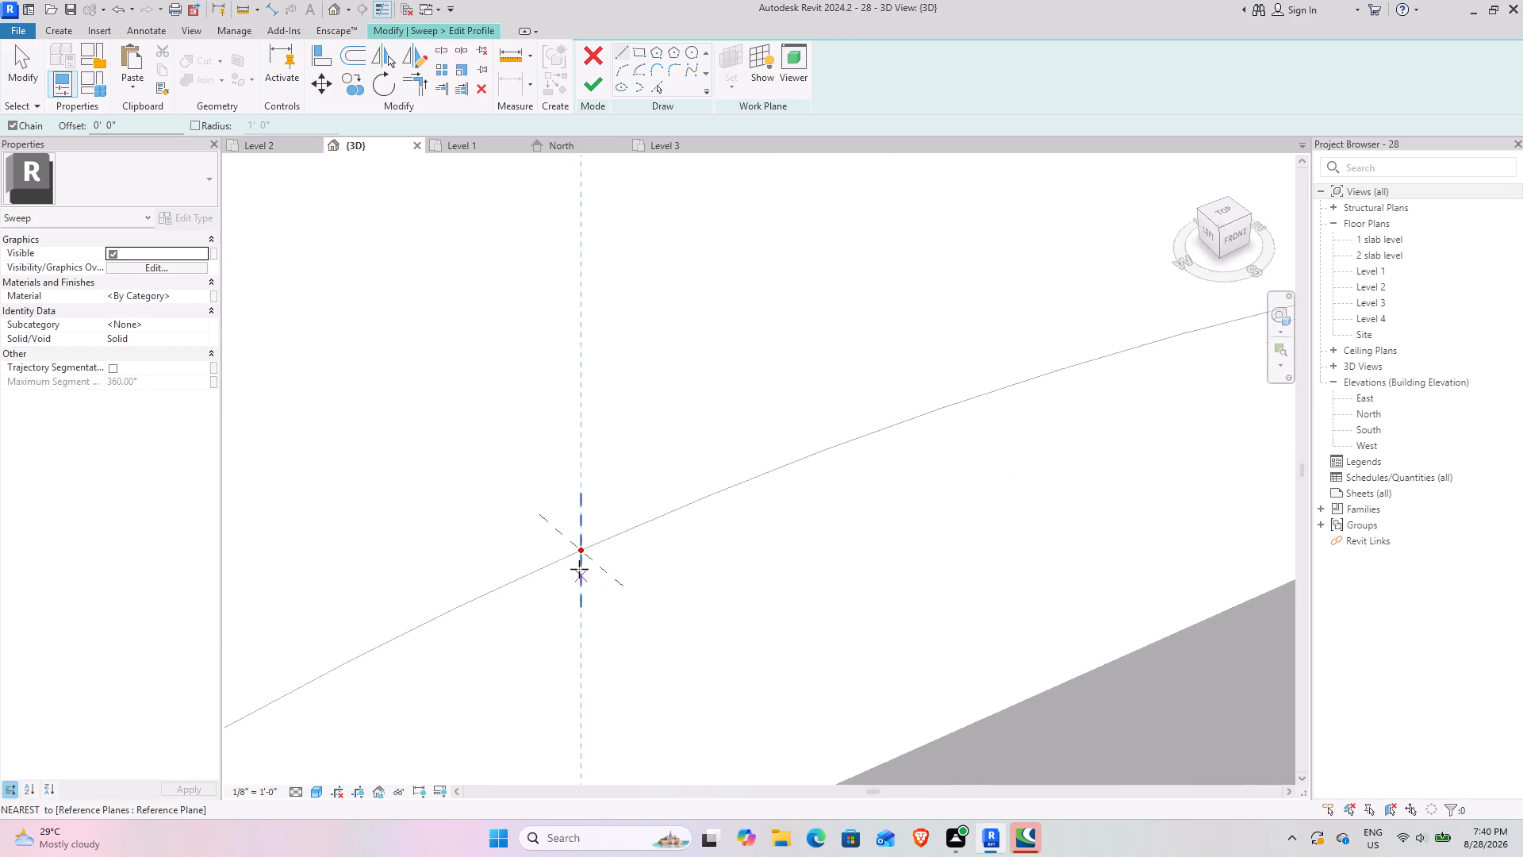
{"action": "scroll", "coordinate": [579, 569], "scroll_direction": "up", "scroll_amount": 8}
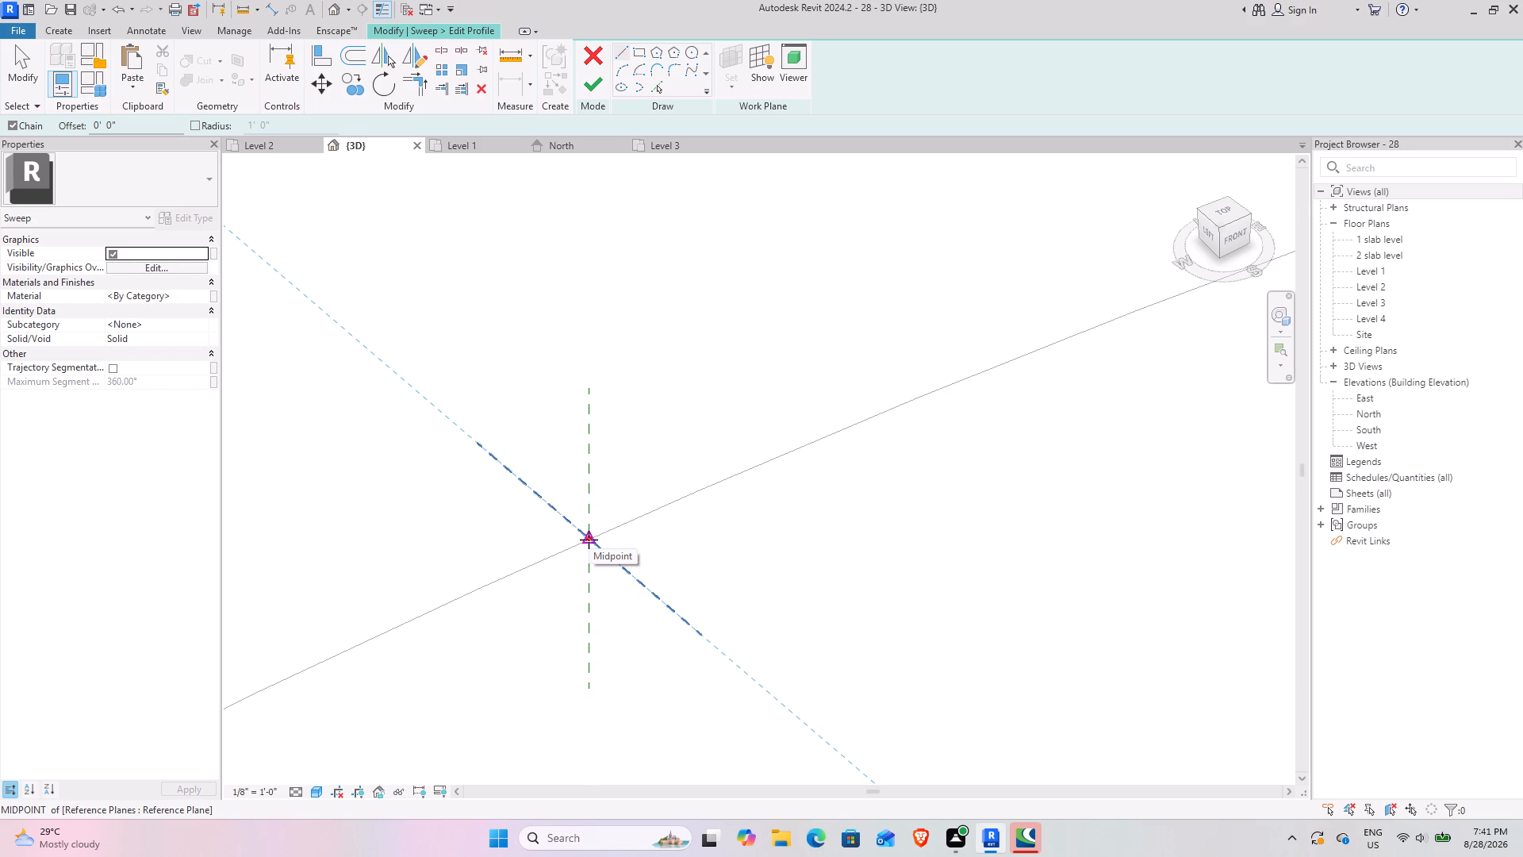
{"action": "left_click", "coordinate": [589, 540]}
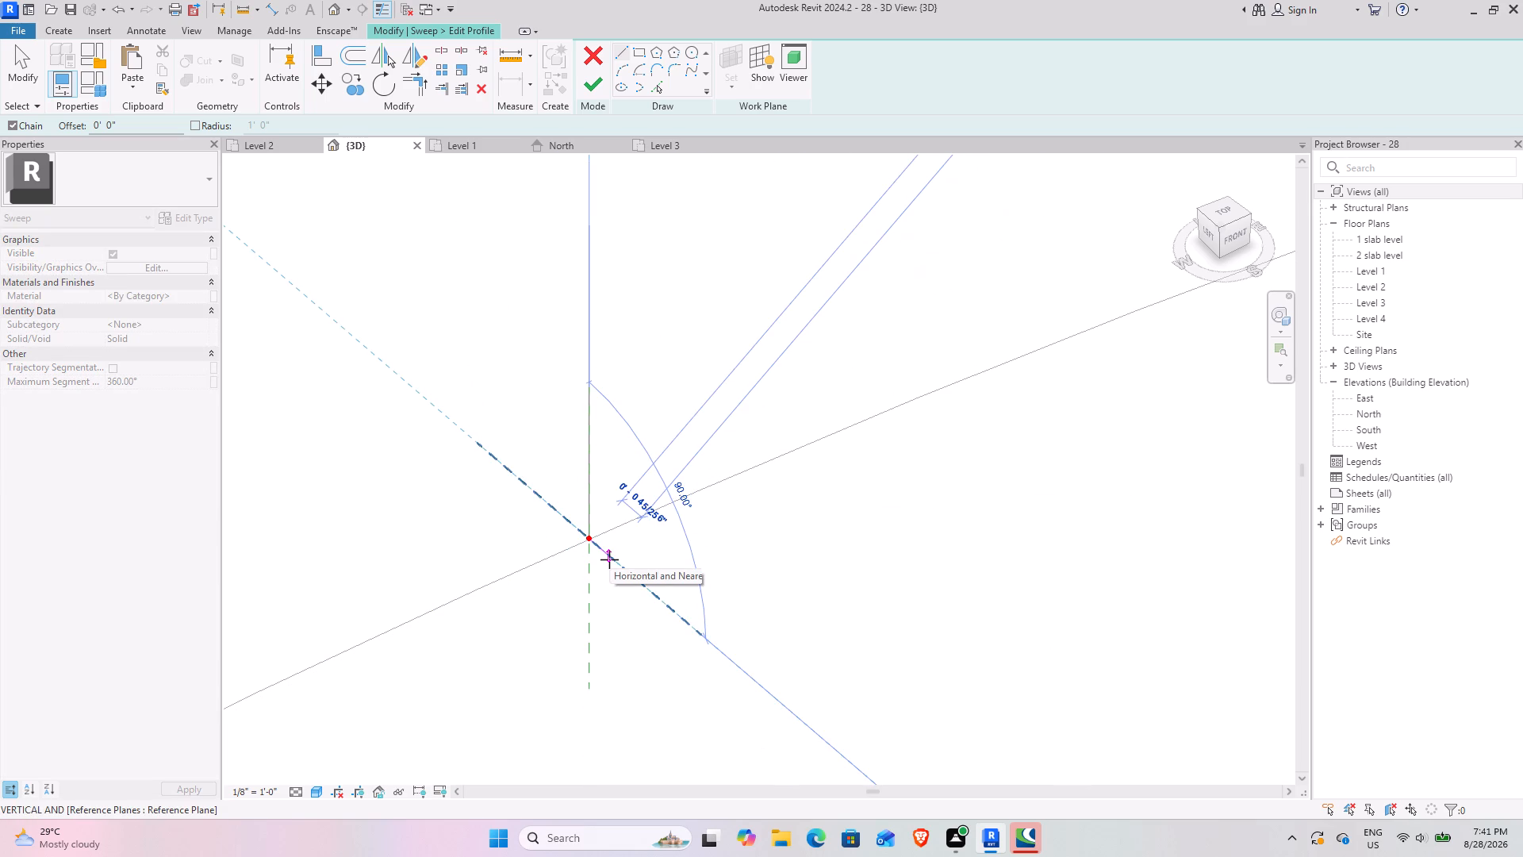
{"action": "key", "text": "1"}
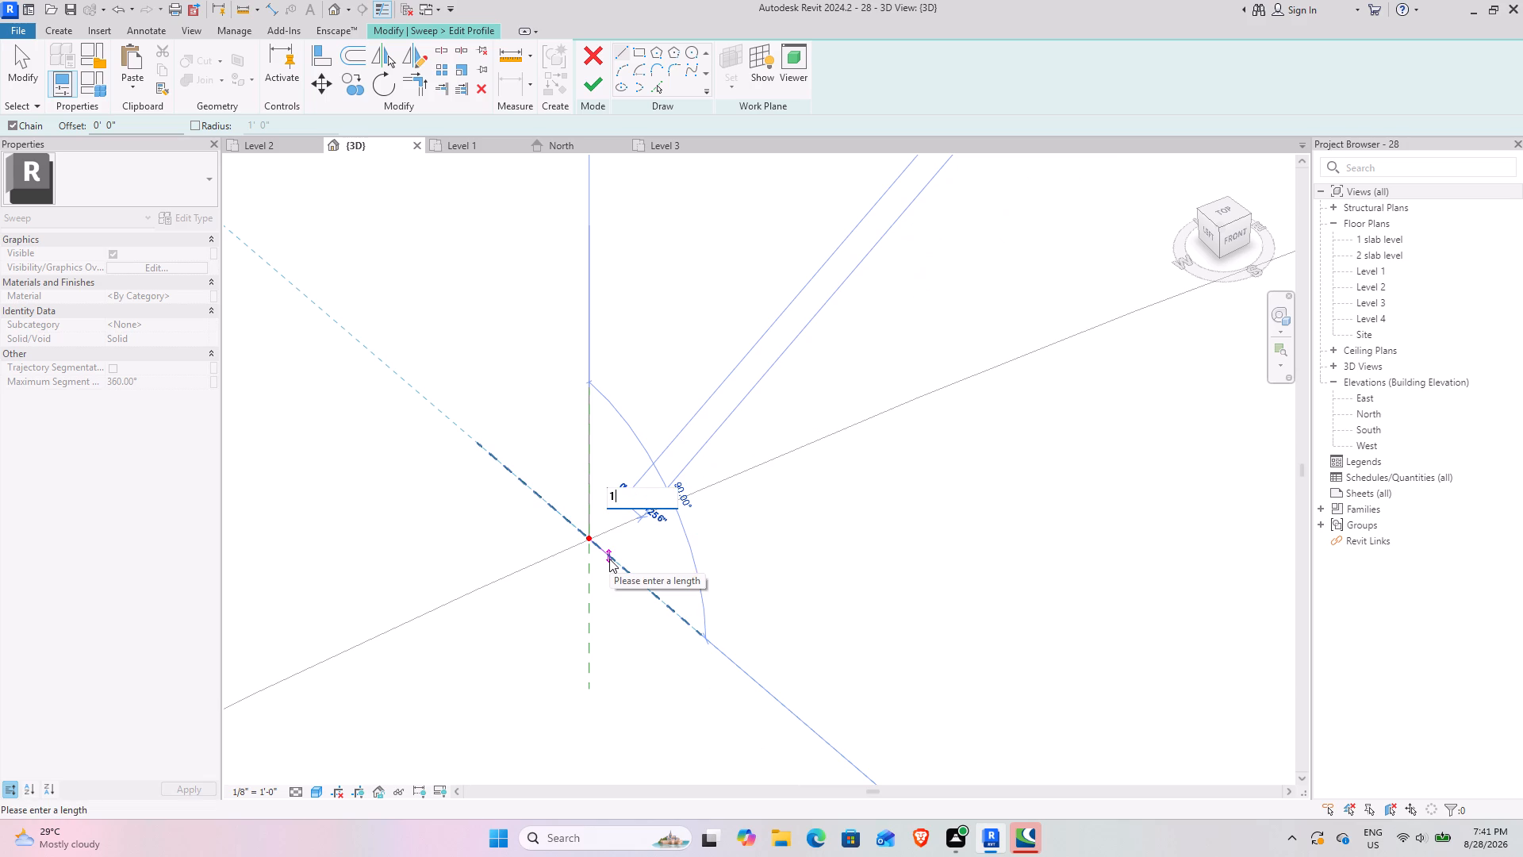
{"action": "type", "text": ".3"}
{"action": "key", "text": "shift+quotedbl"}
{"action": "key", "text": "Return"}
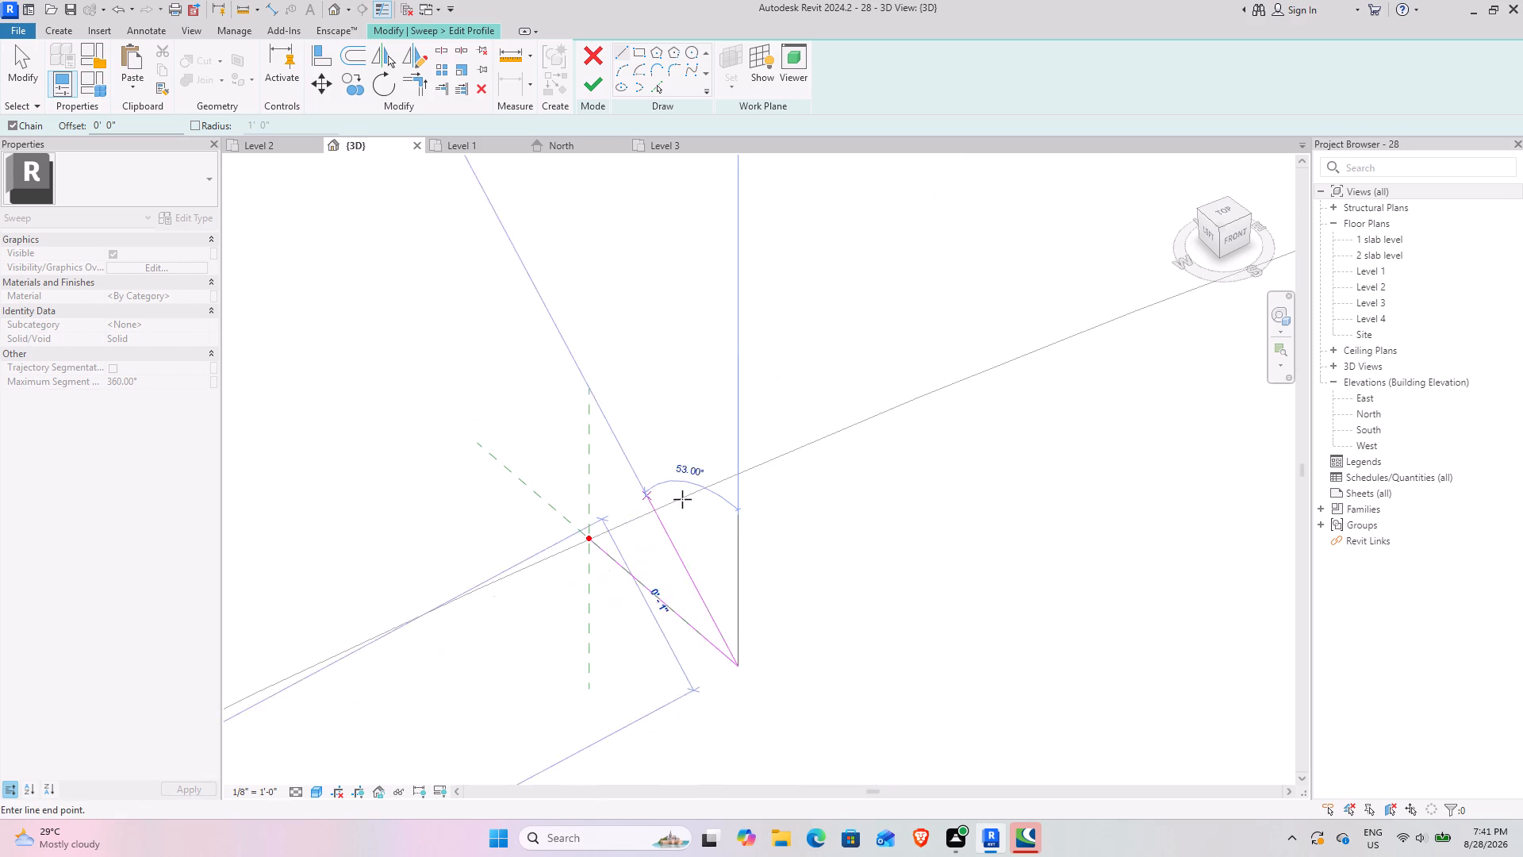
Close the rectangular sweep profile with a 2" line up, 5" back, 2" down and a return to the start, then finish the profile.
{"action": "scroll", "coordinate": [745, 505], "scroll_direction": "down", "scroll_amount": 7}
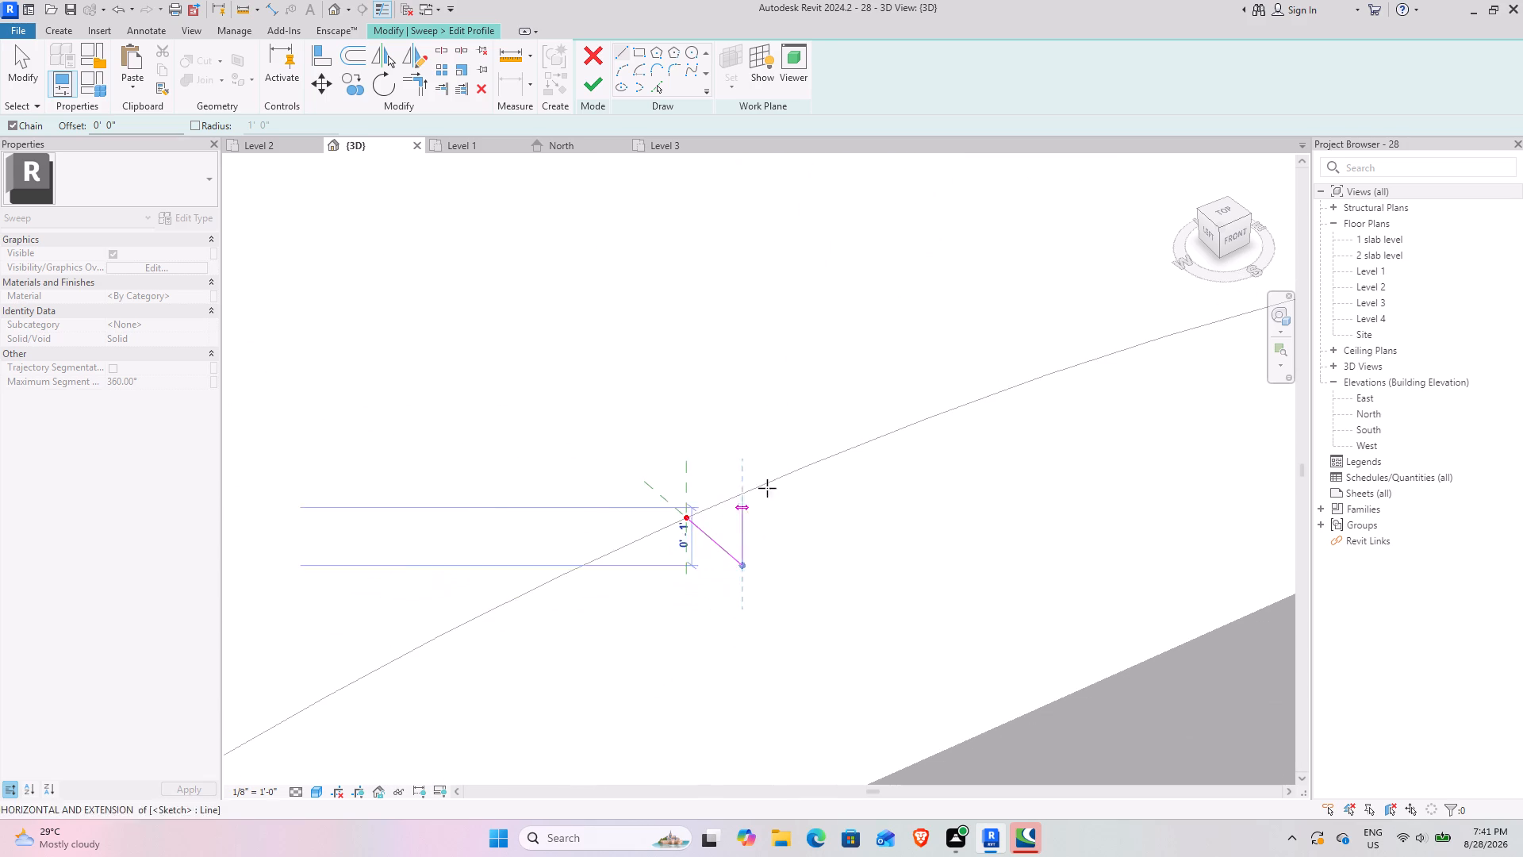
{"action": "scroll", "coordinate": [752, 505], "scroll_direction": "down", "scroll_amount": 3}
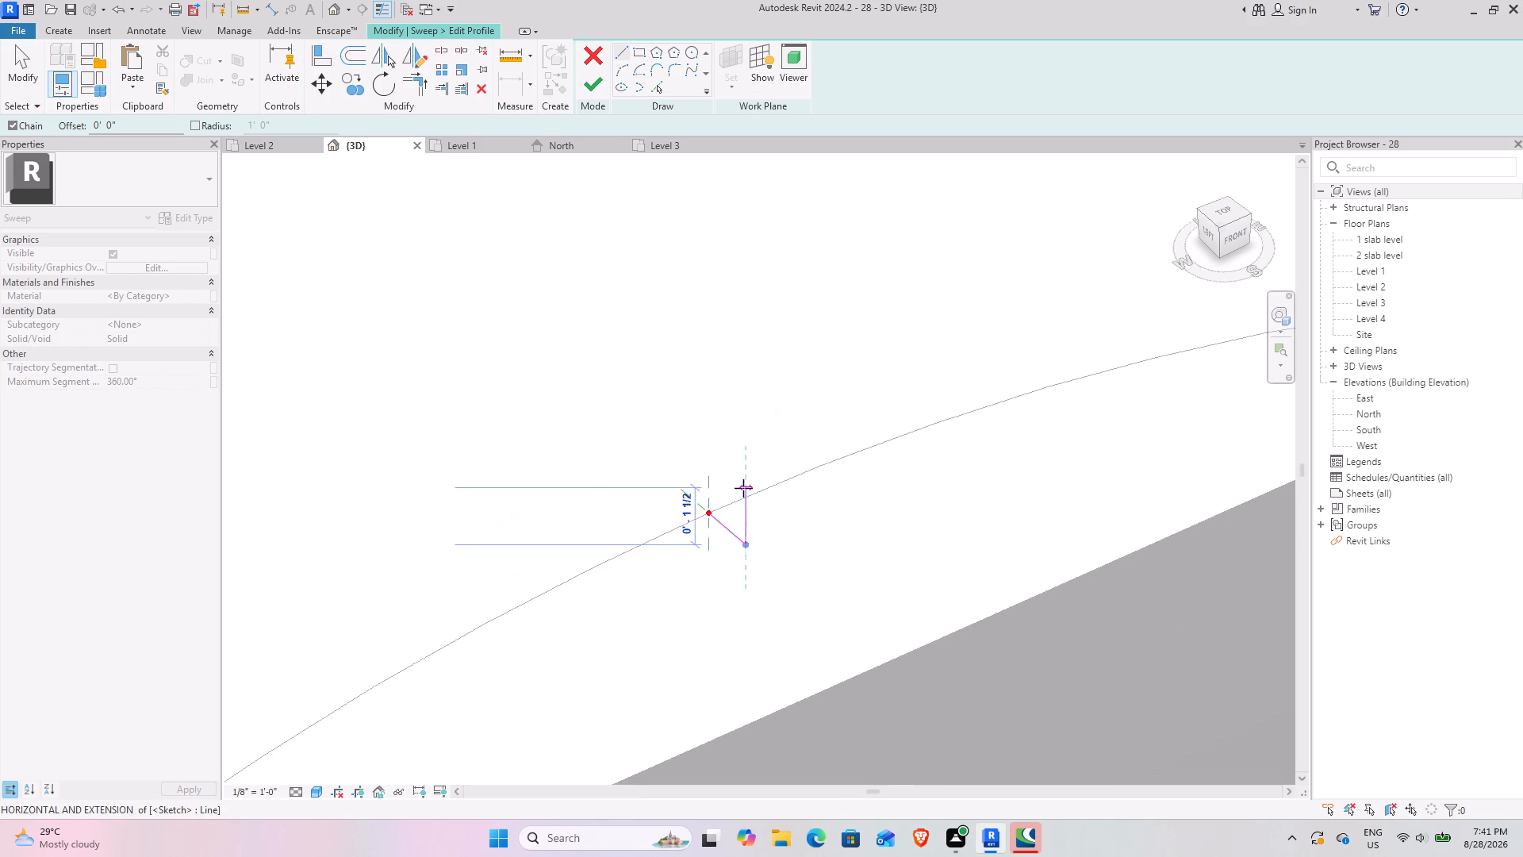
{"action": "scroll", "coordinate": [743, 488], "scroll_direction": "up", "scroll_amount": 3}
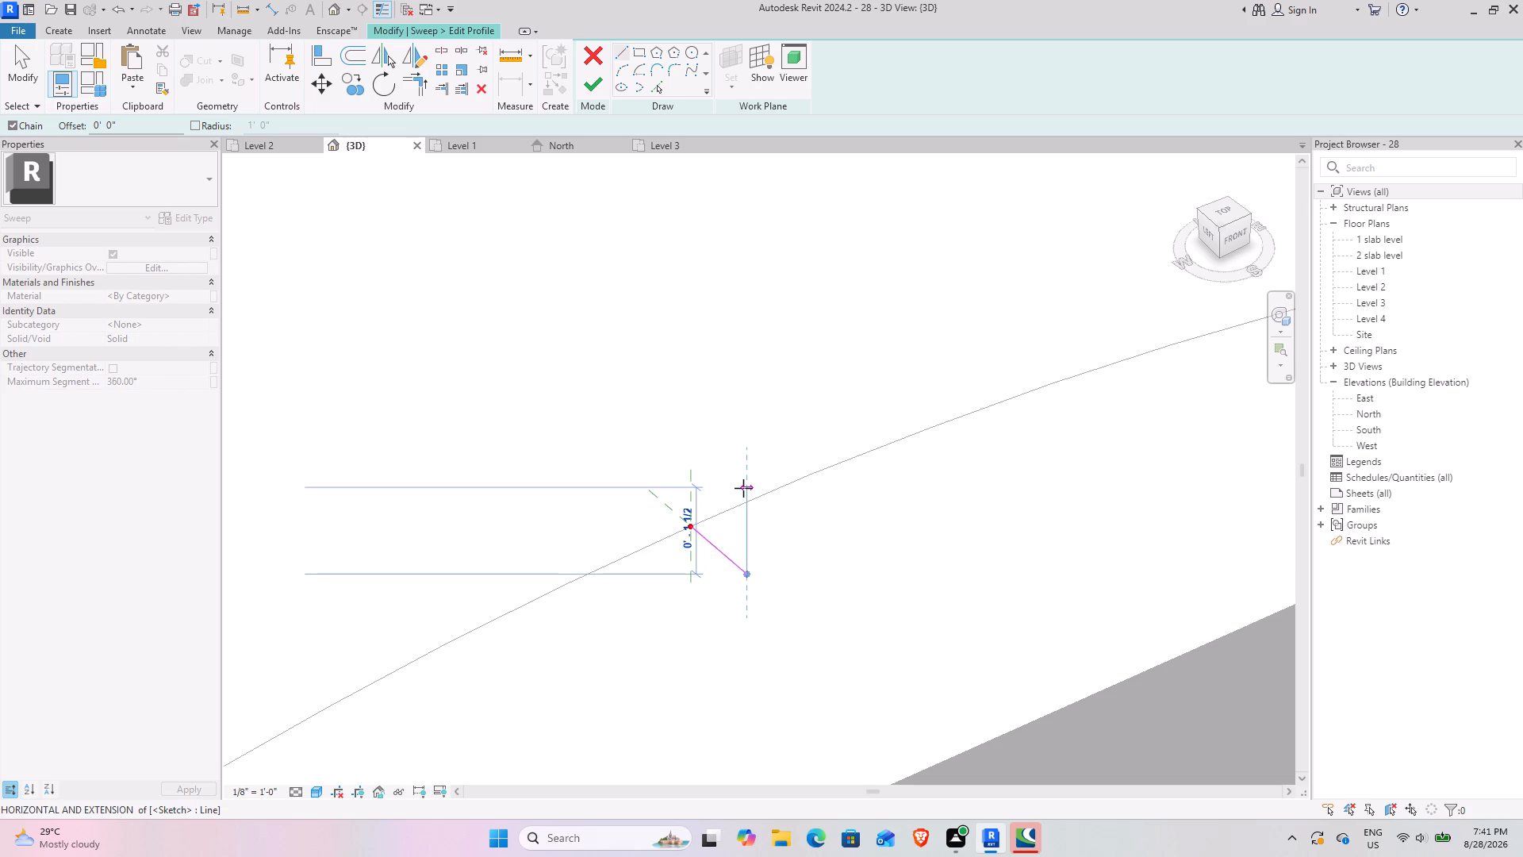
{"action": "key", "text": "2"}
{"action": "key", "text": "shift+quotedbl"}
{"action": "key", "text": "Return"}
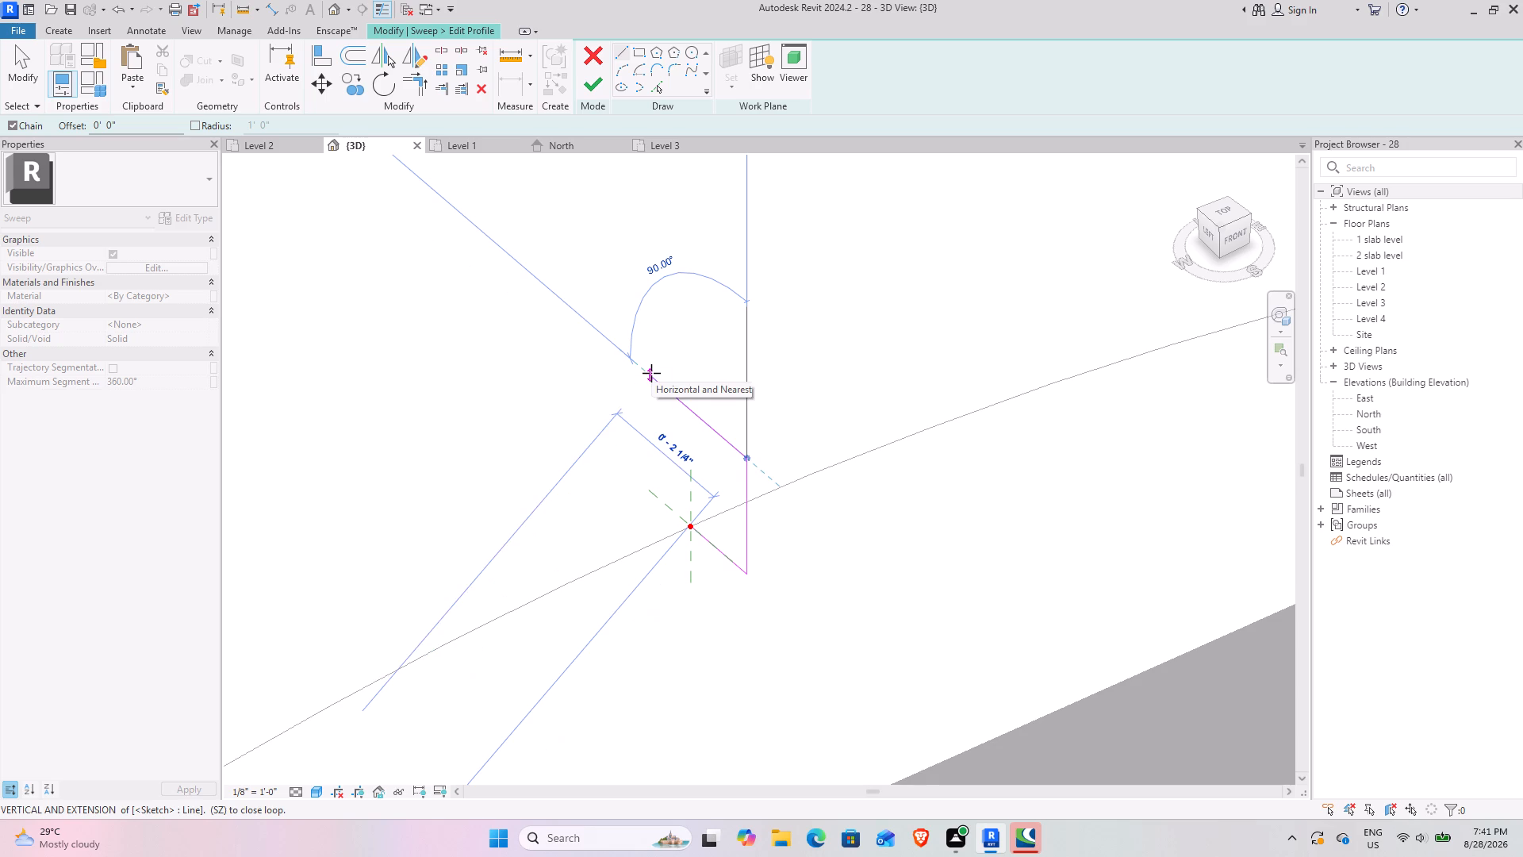
{"action": "type", "text": "5\""}
{"action": "key", "text": "Return"}
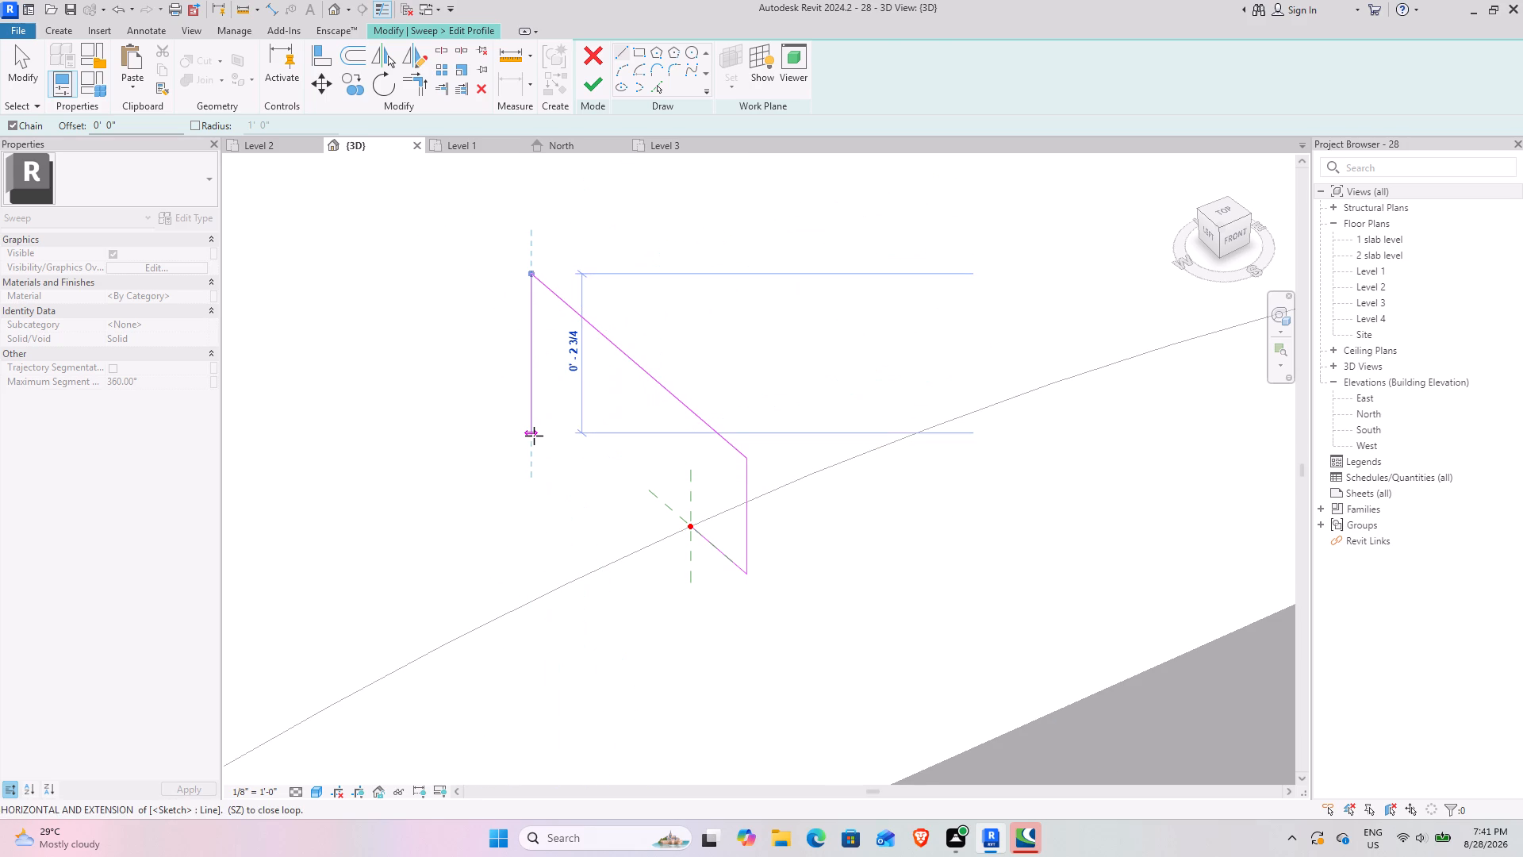
{"action": "type", "text": "2\""}
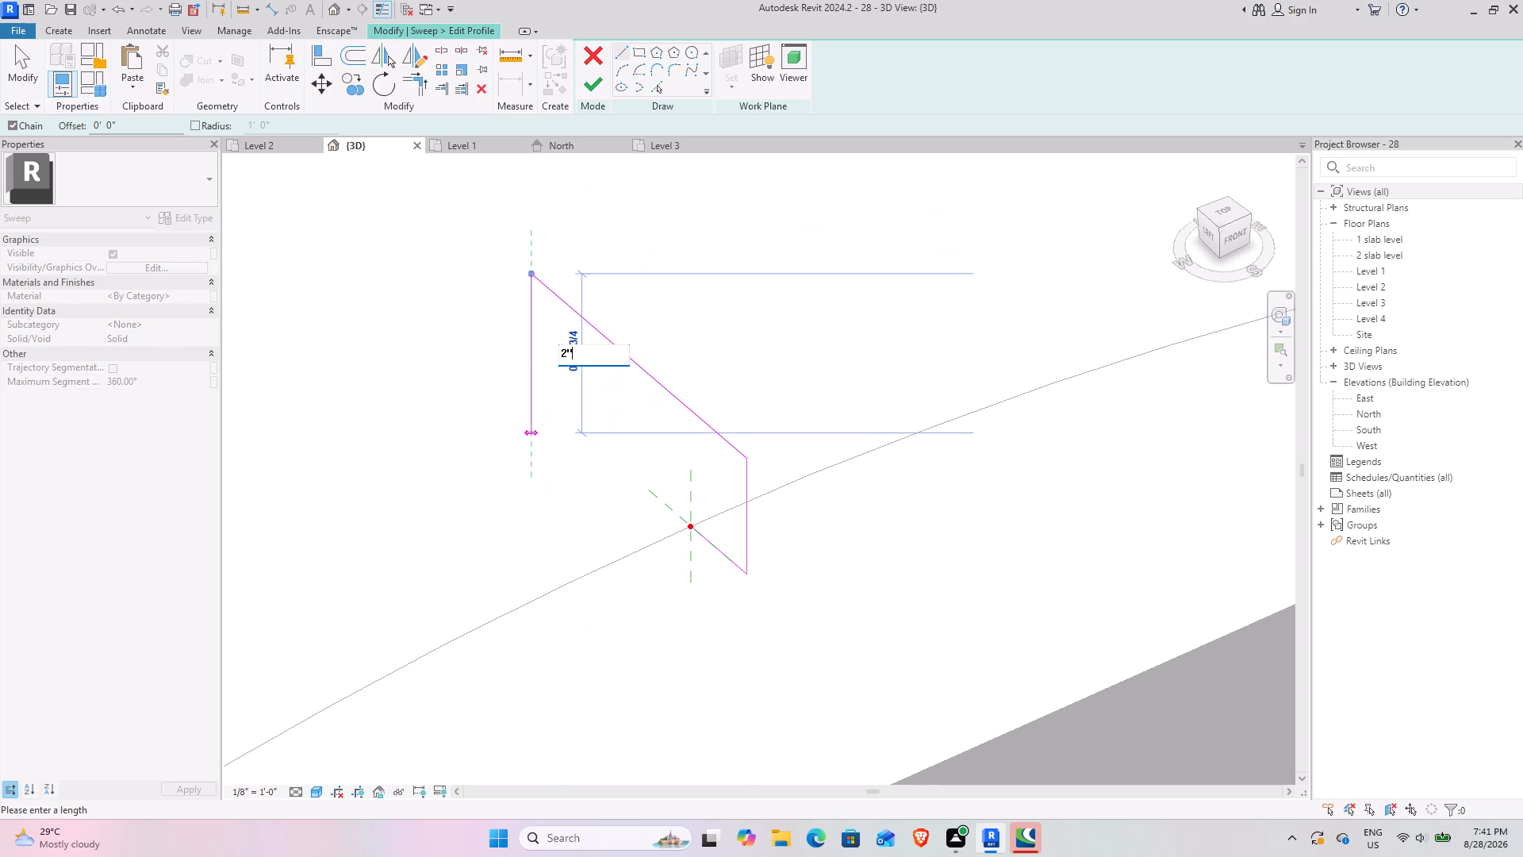
{"action": "key", "text": "Return"}
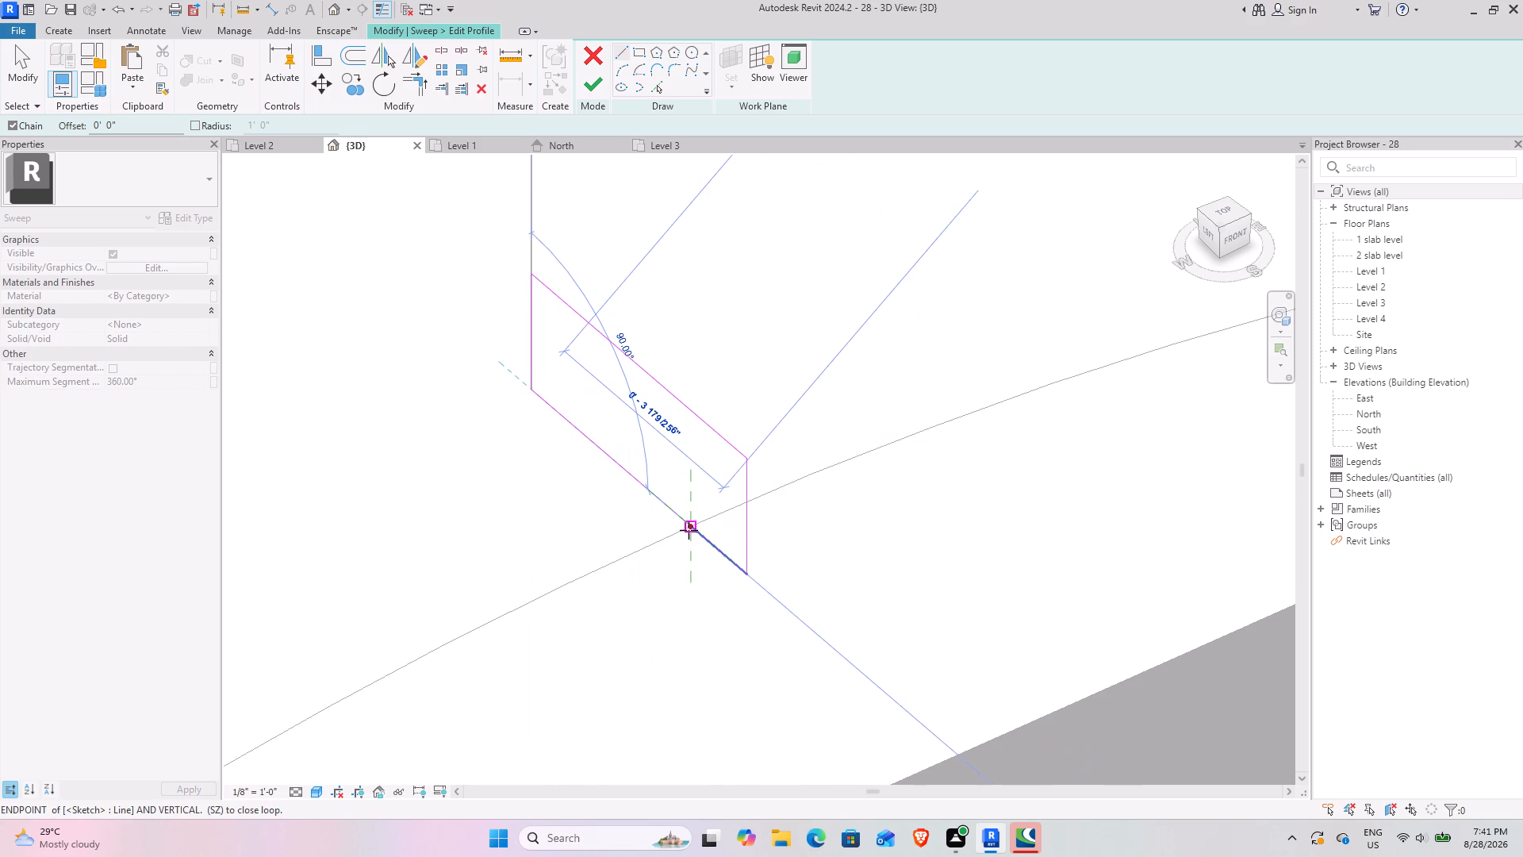
{"action": "left_click", "coordinate": [689, 530]}
{"action": "key", "text": "Escape"}
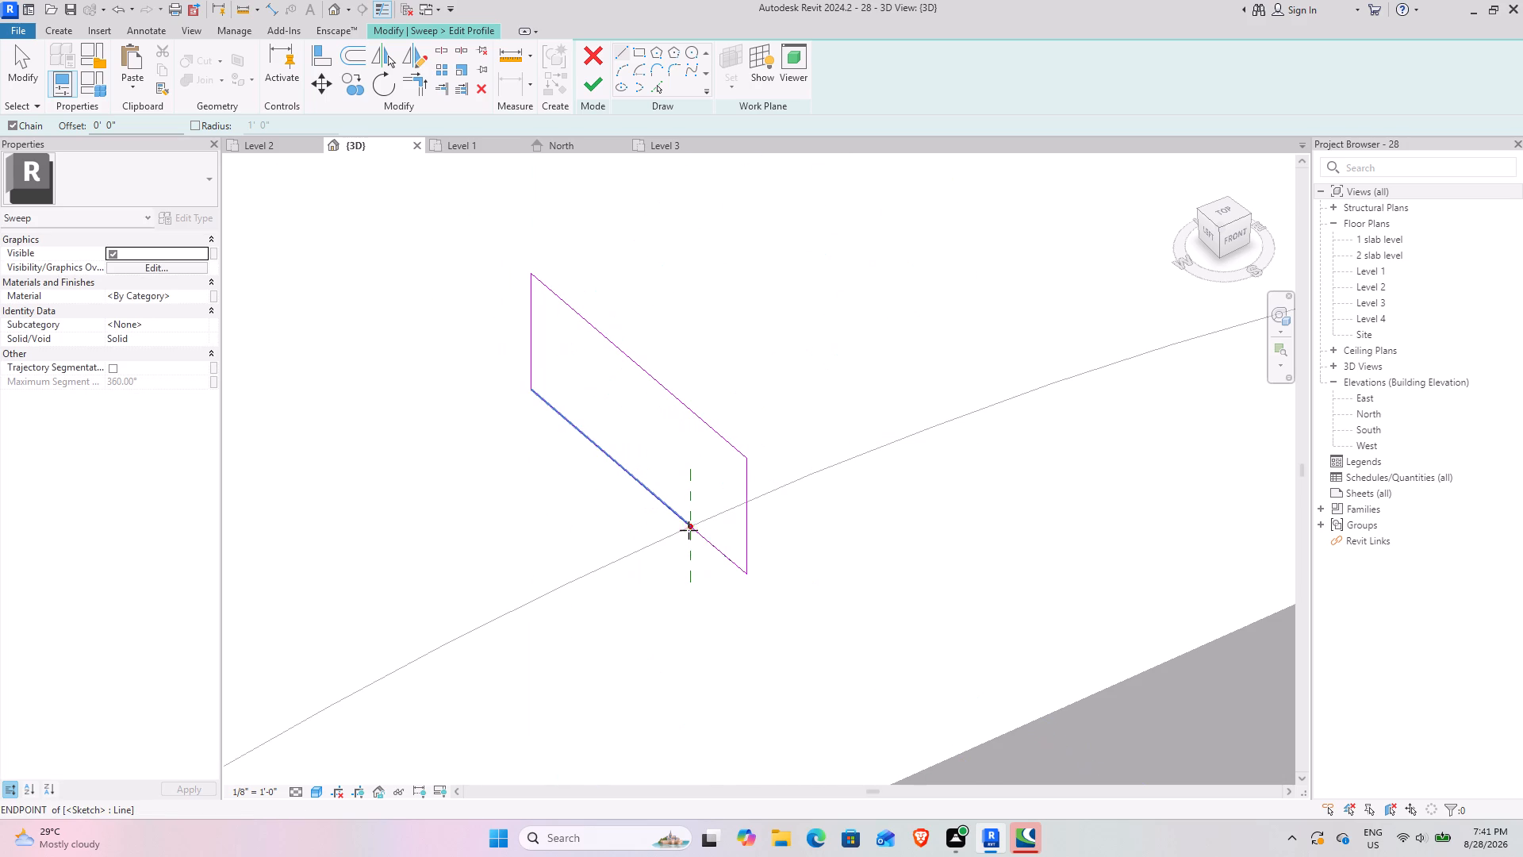
{"action": "key", "text": "Escape"}
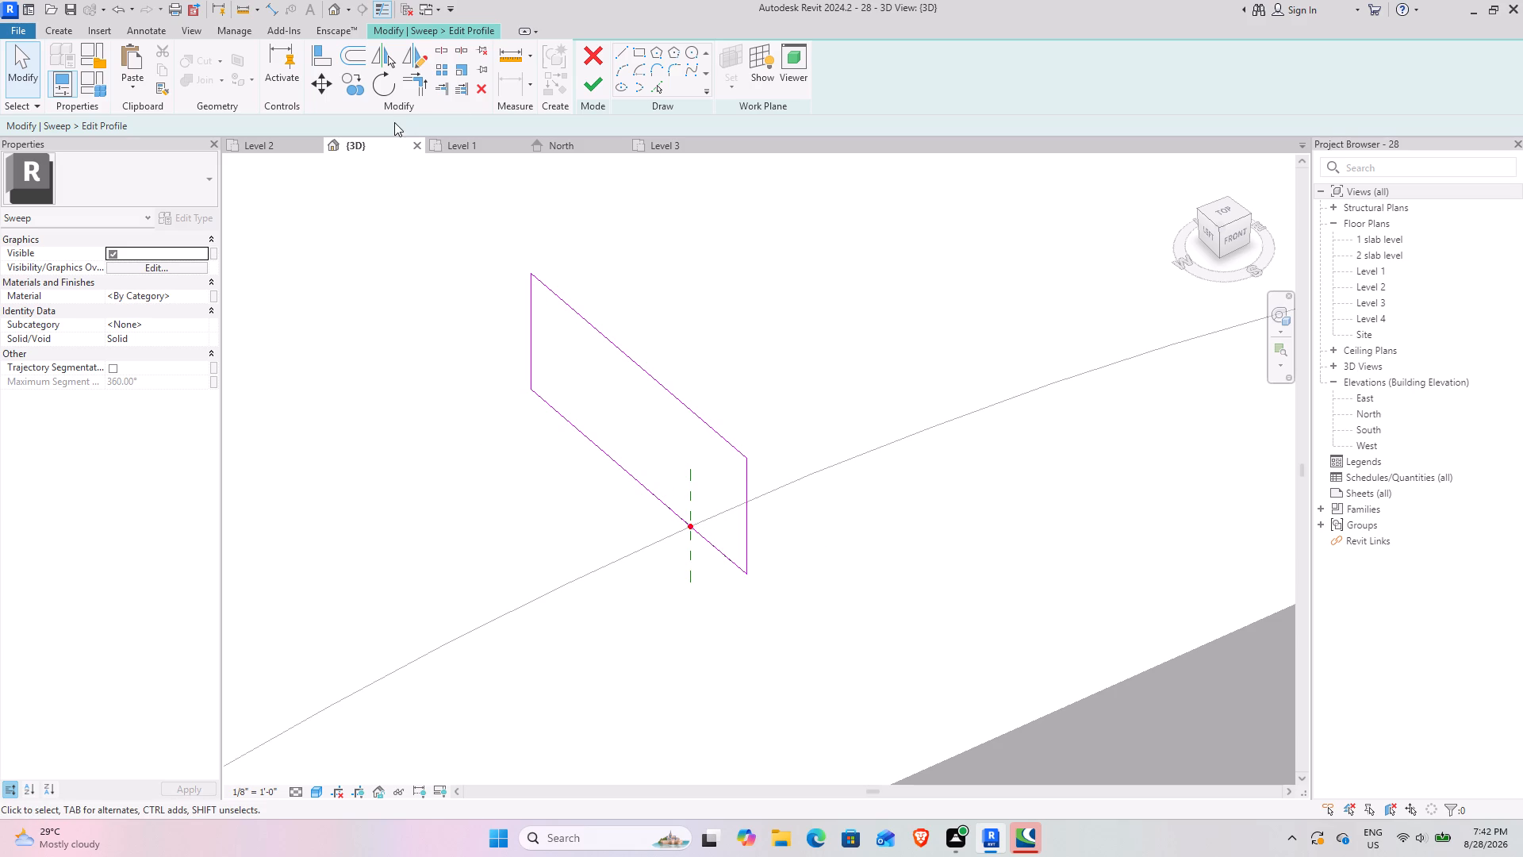
{"action": "left_click", "coordinate": [600, 91]}
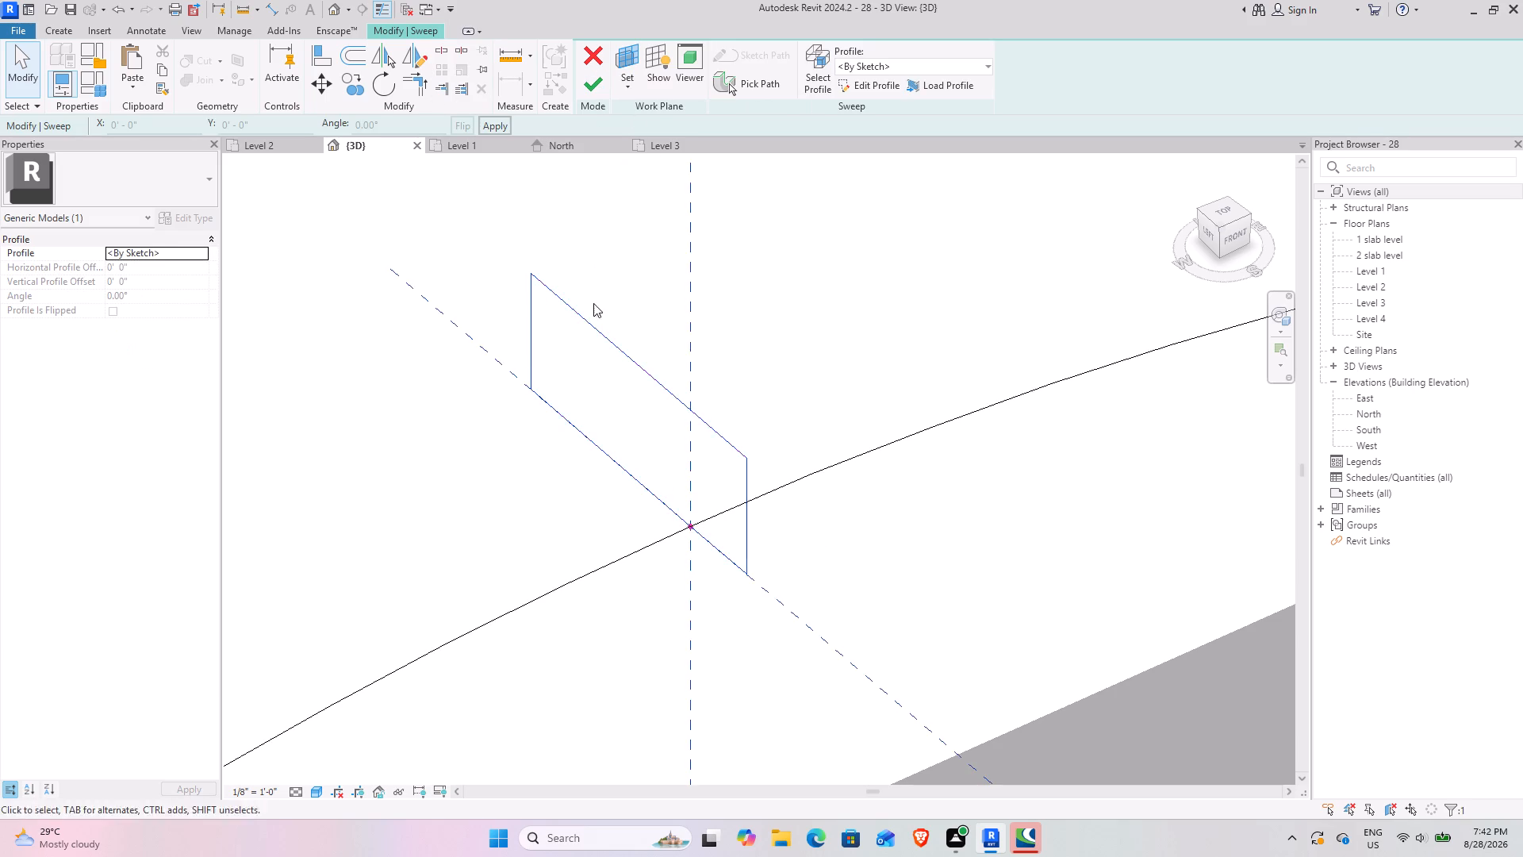
Finish the sweep so the rectangular trim follows the panel's arched edge above the entrance door.
{"action": "scroll", "coordinate": [704, 542], "scroll_direction": "down", "scroll_amount": 20}
{"action": "scroll", "coordinate": [704, 542], "scroll_direction": "down", "scroll_amount": 4}
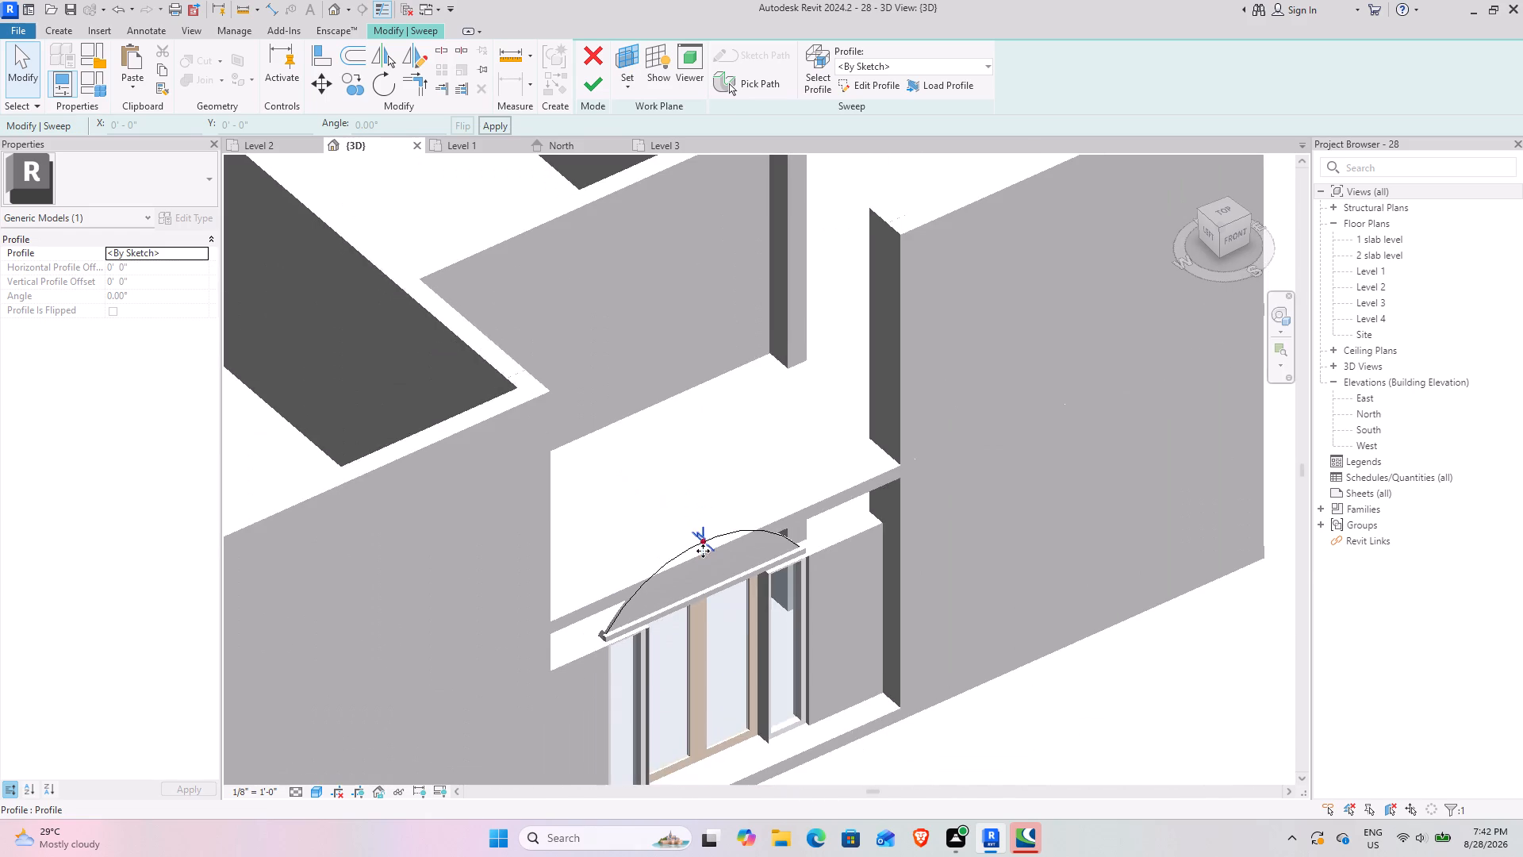
{"action": "middle_click_drag", "start_coordinate": [718, 648], "coordinate": [594, 529]}
{"action": "middle_click_drag", "start_coordinate": [620, 557], "coordinate": [696, 226]}
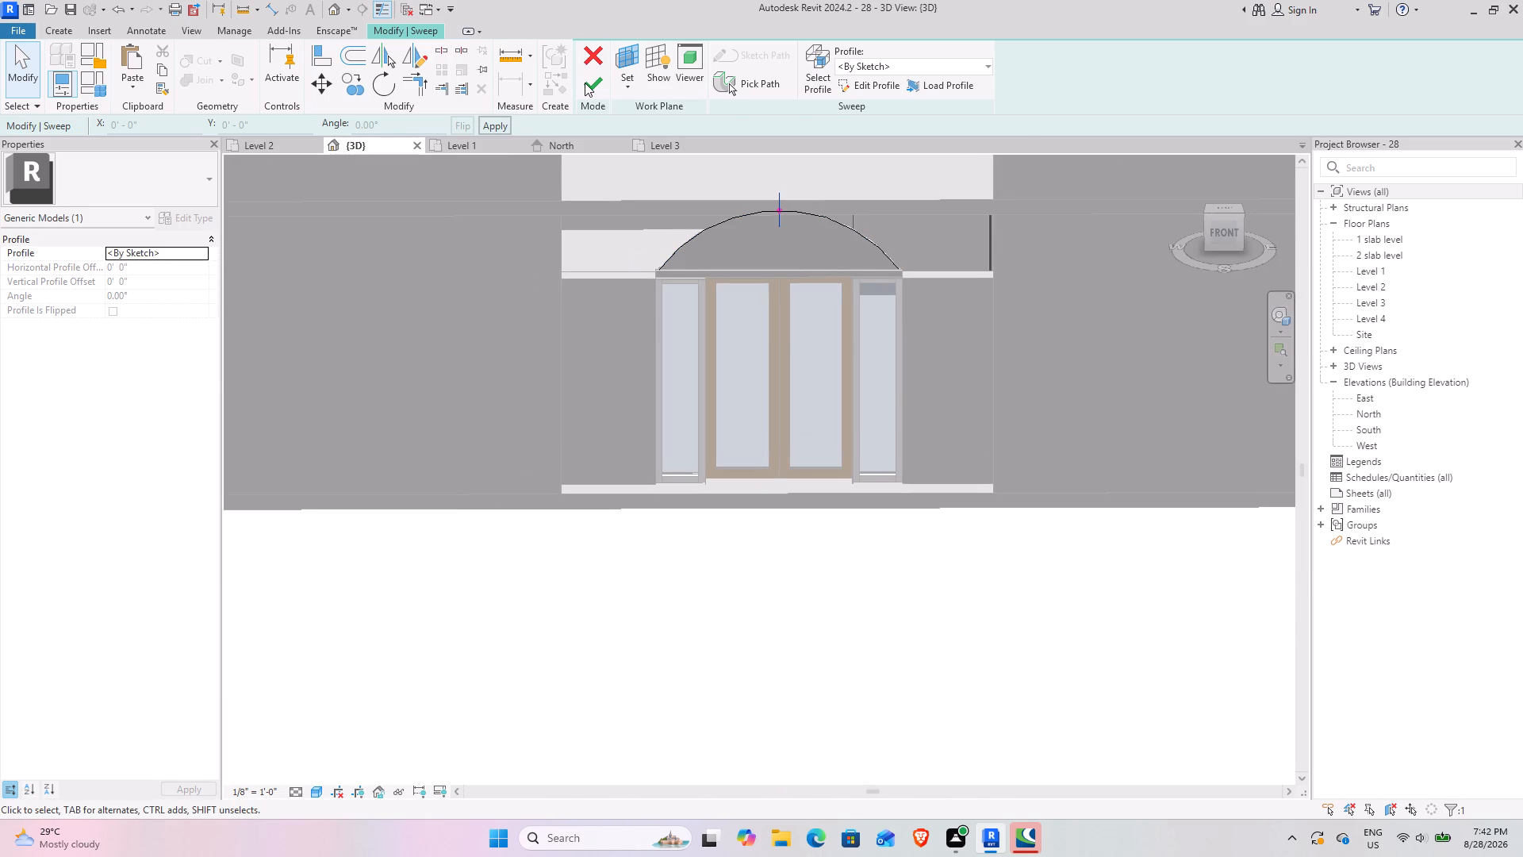
{"action": "left_click", "coordinate": [585, 83]}
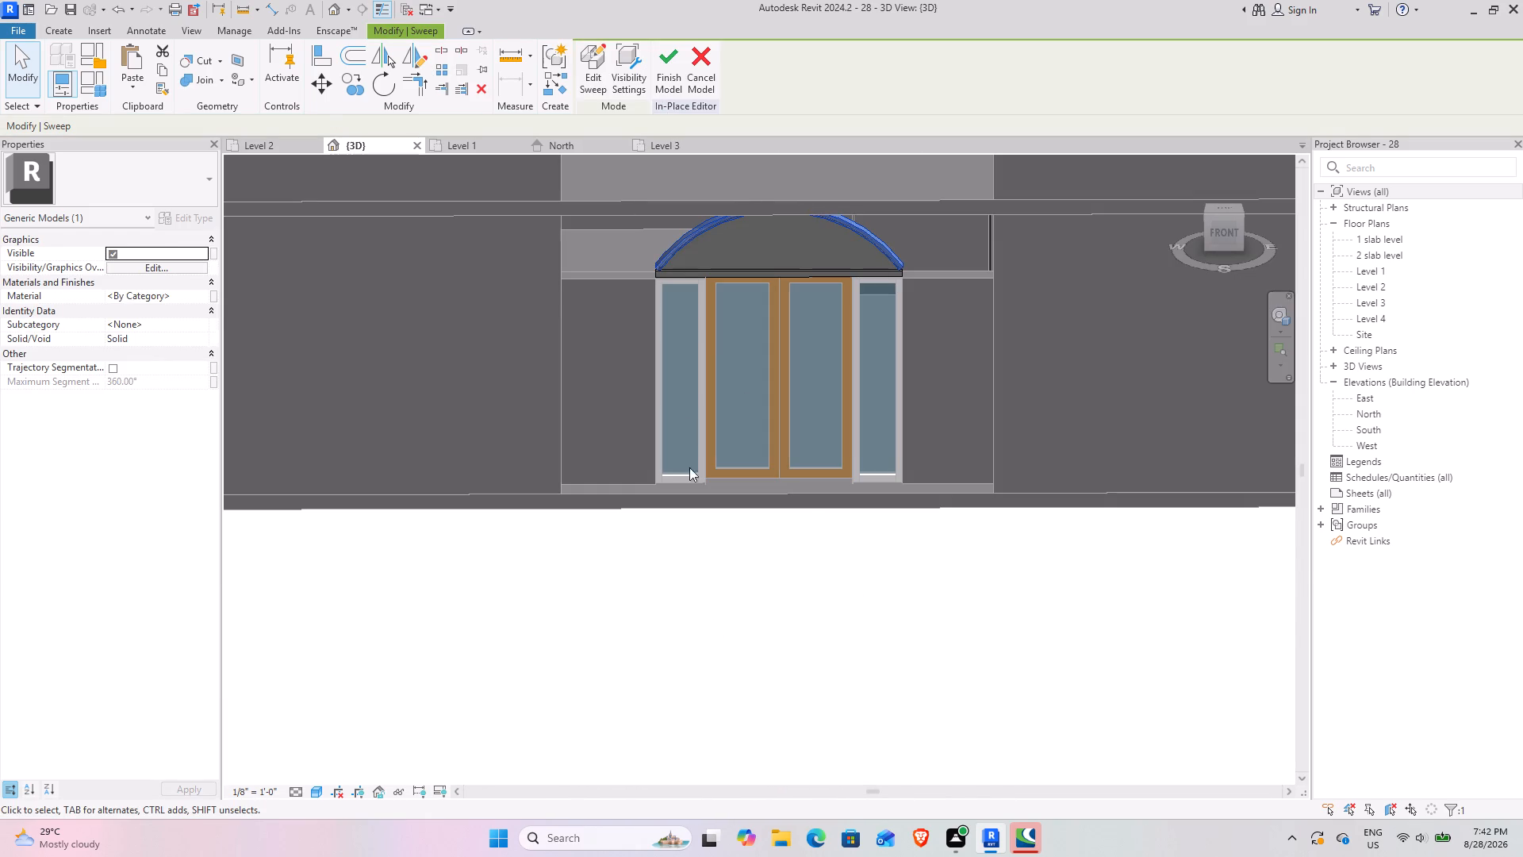
Examine the arched trim sweep and how its ends meet the head bar above the sidelights.
{"action": "scroll", "coordinate": [699, 256], "scroll_direction": "up", "scroll_amount": 7}
{"action": "middle_click_drag", "start_coordinate": [622, 425], "coordinate": [727, 350], "text": "shift"}
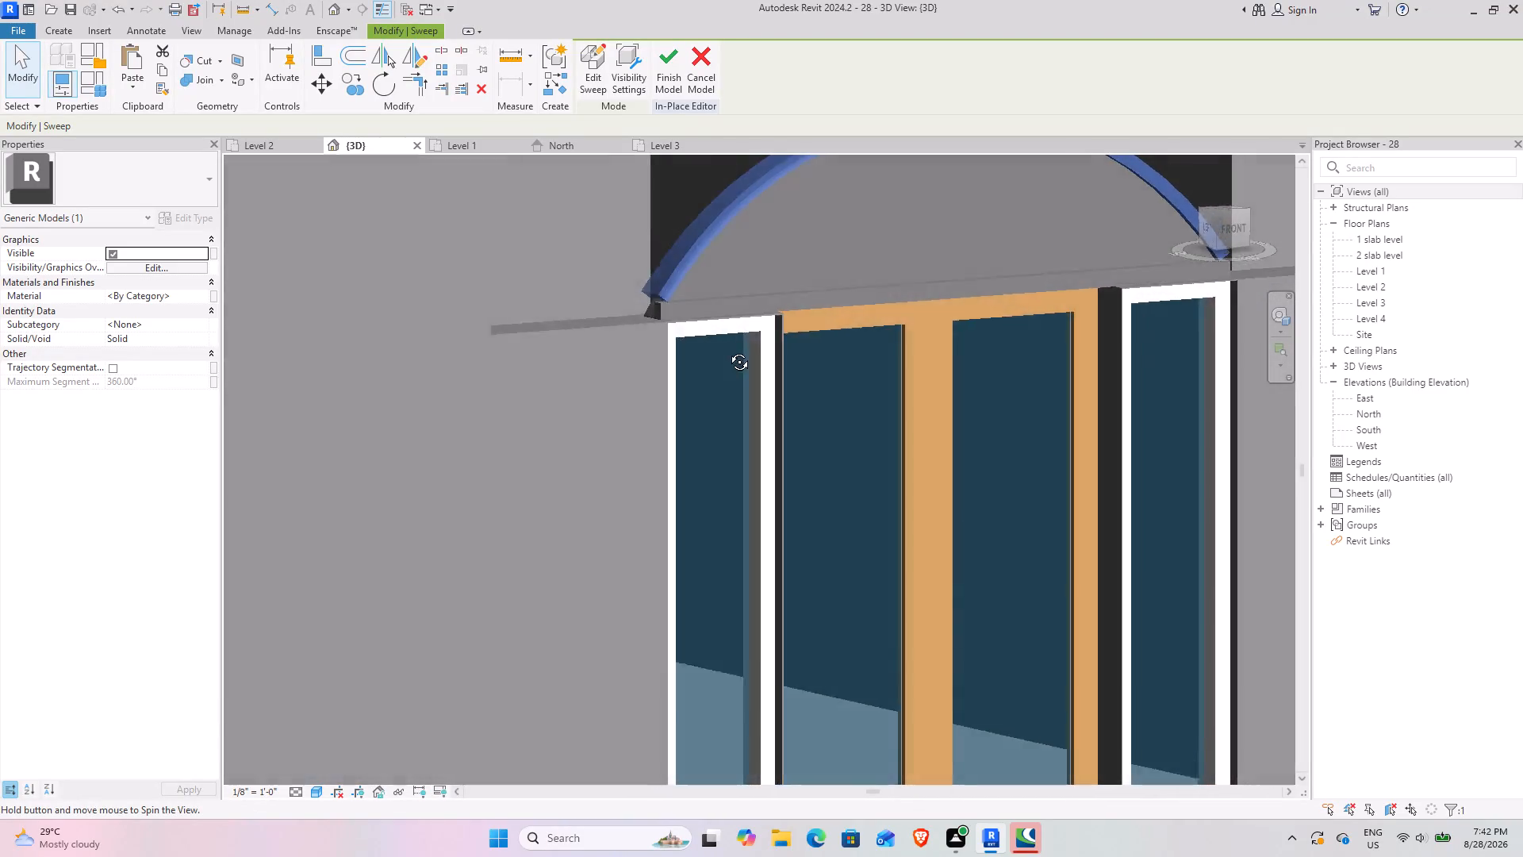
{"action": "middle_click_drag", "start_coordinate": [727, 350], "coordinate": [590, 388], "text": "shift"}
{"action": "scroll", "coordinate": [590, 388], "scroll_direction": "down", "scroll_amount": 4}
{"action": "middle_click_drag", "start_coordinate": [668, 383], "coordinate": [490, 592]}
{"action": "scroll", "coordinate": [636, 456], "scroll_direction": "up", "scroll_amount": 3}
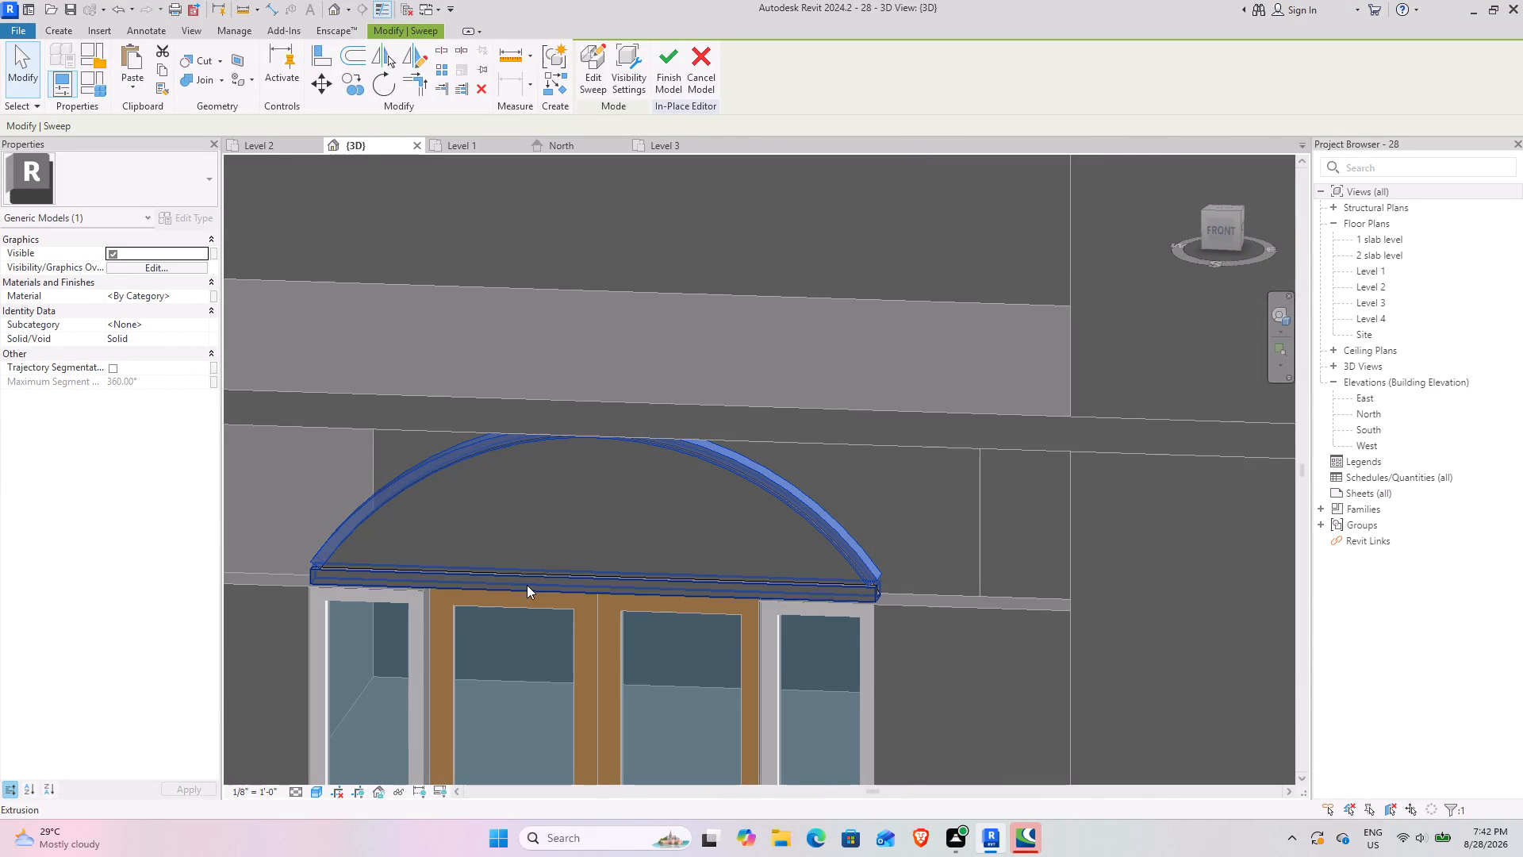
{"action": "scroll", "coordinate": [527, 585], "scroll_direction": "down", "scroll_amount": 3}
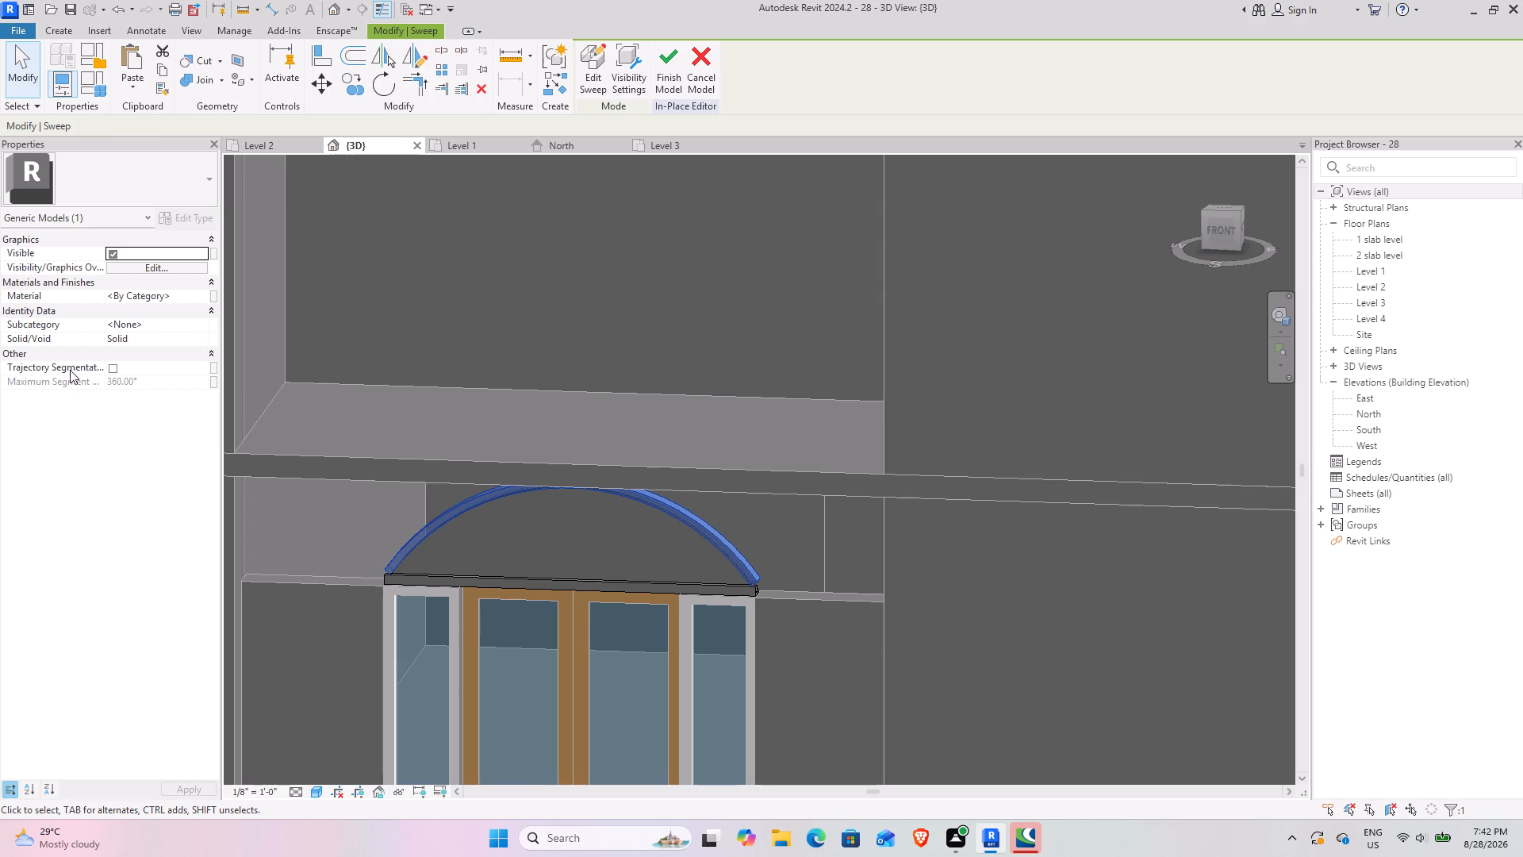
Assign the Gypsum Wall Board material to the arched trim sweep, with its shading using the render appearance.
{"action": "left_click", "coordinate": [204, 301]}
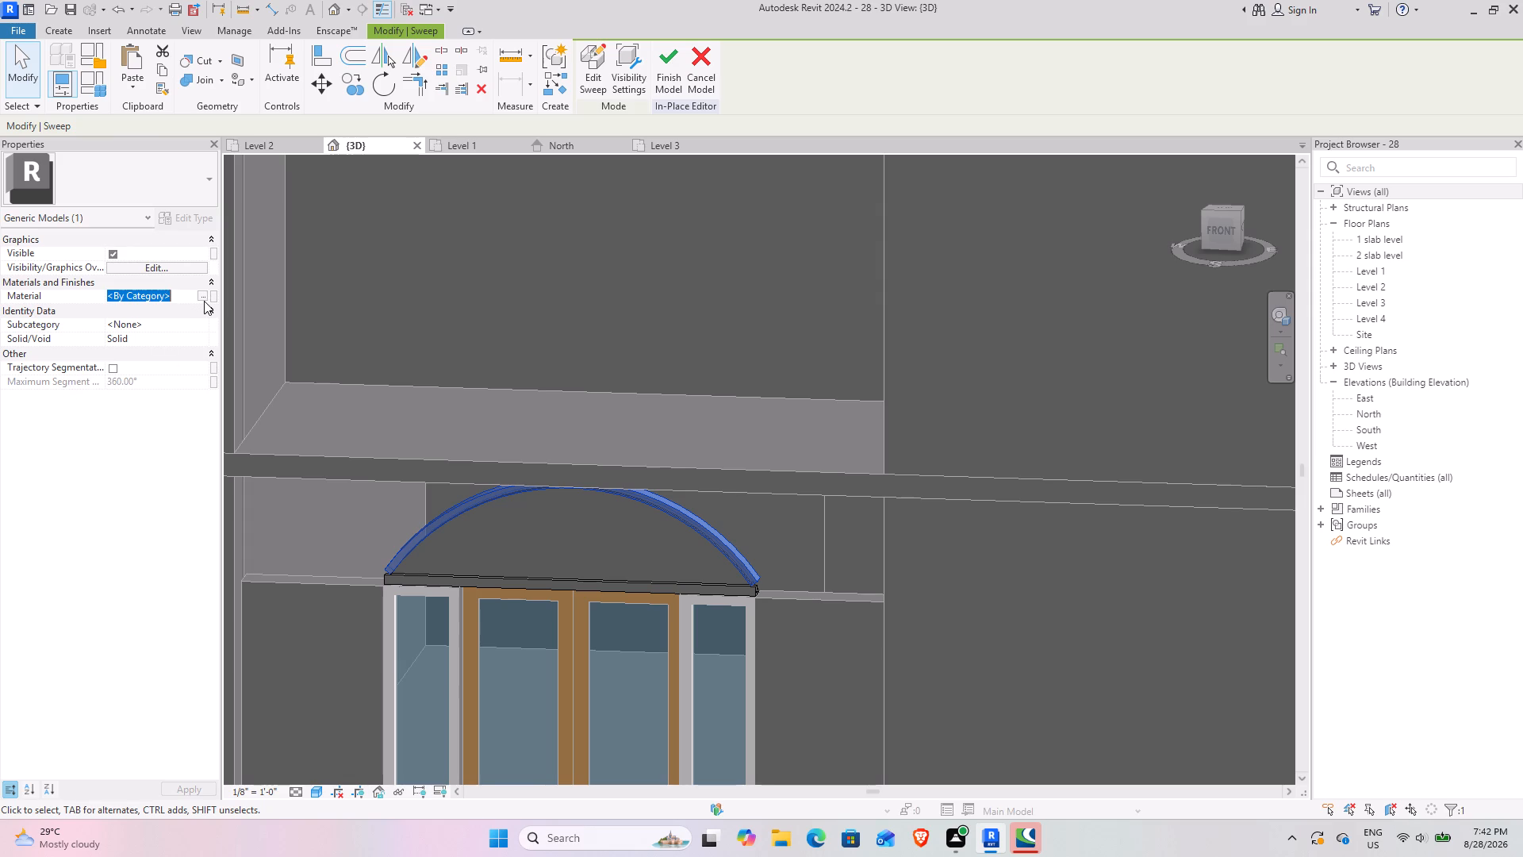
{"action": "left_click", "coordinate": [201, 295]}
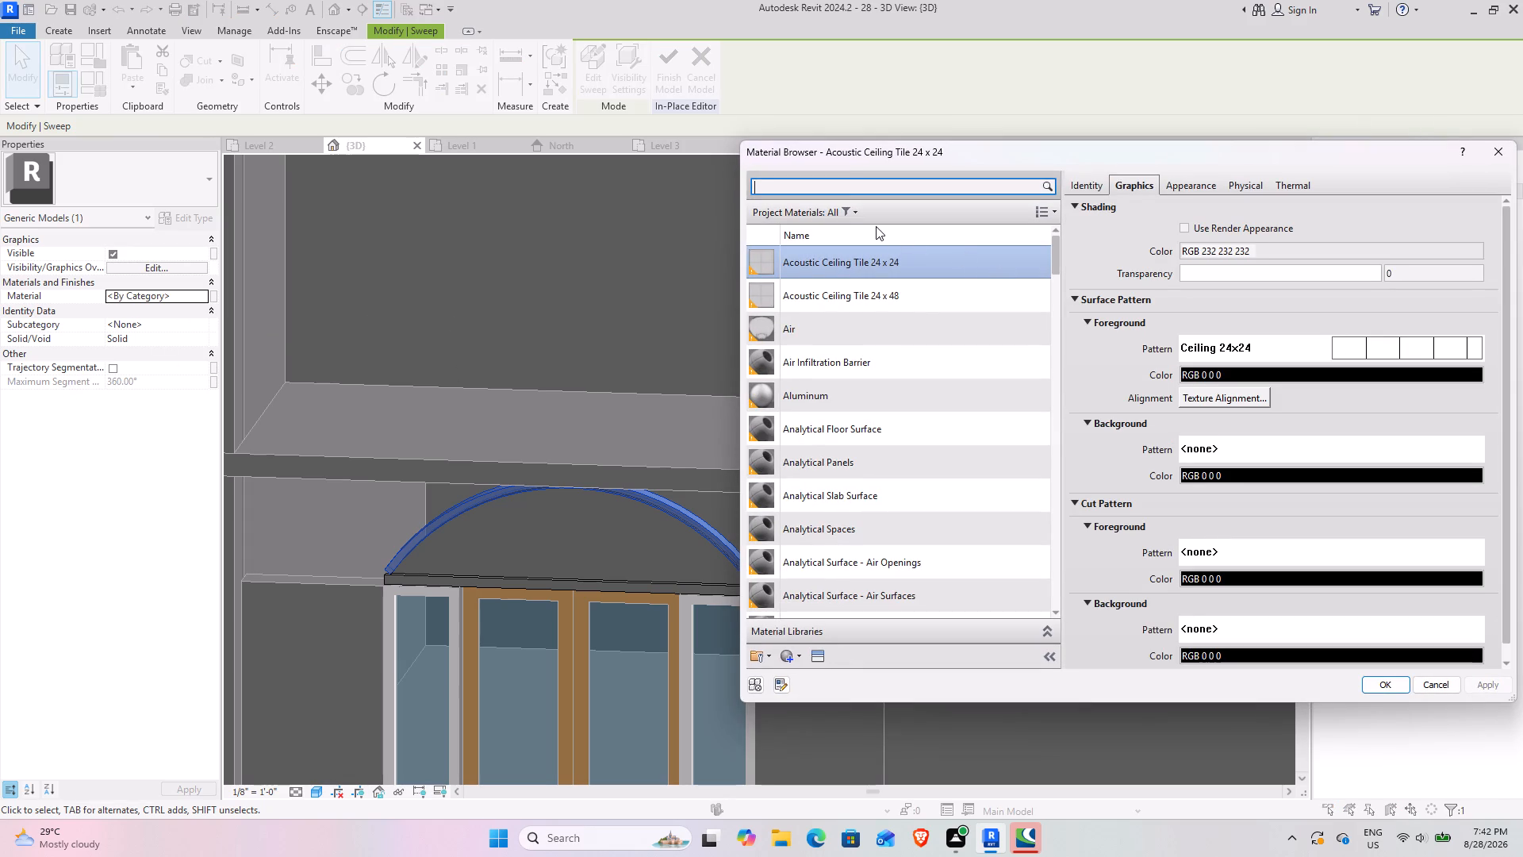
{"action": "type", "text": "mull"}
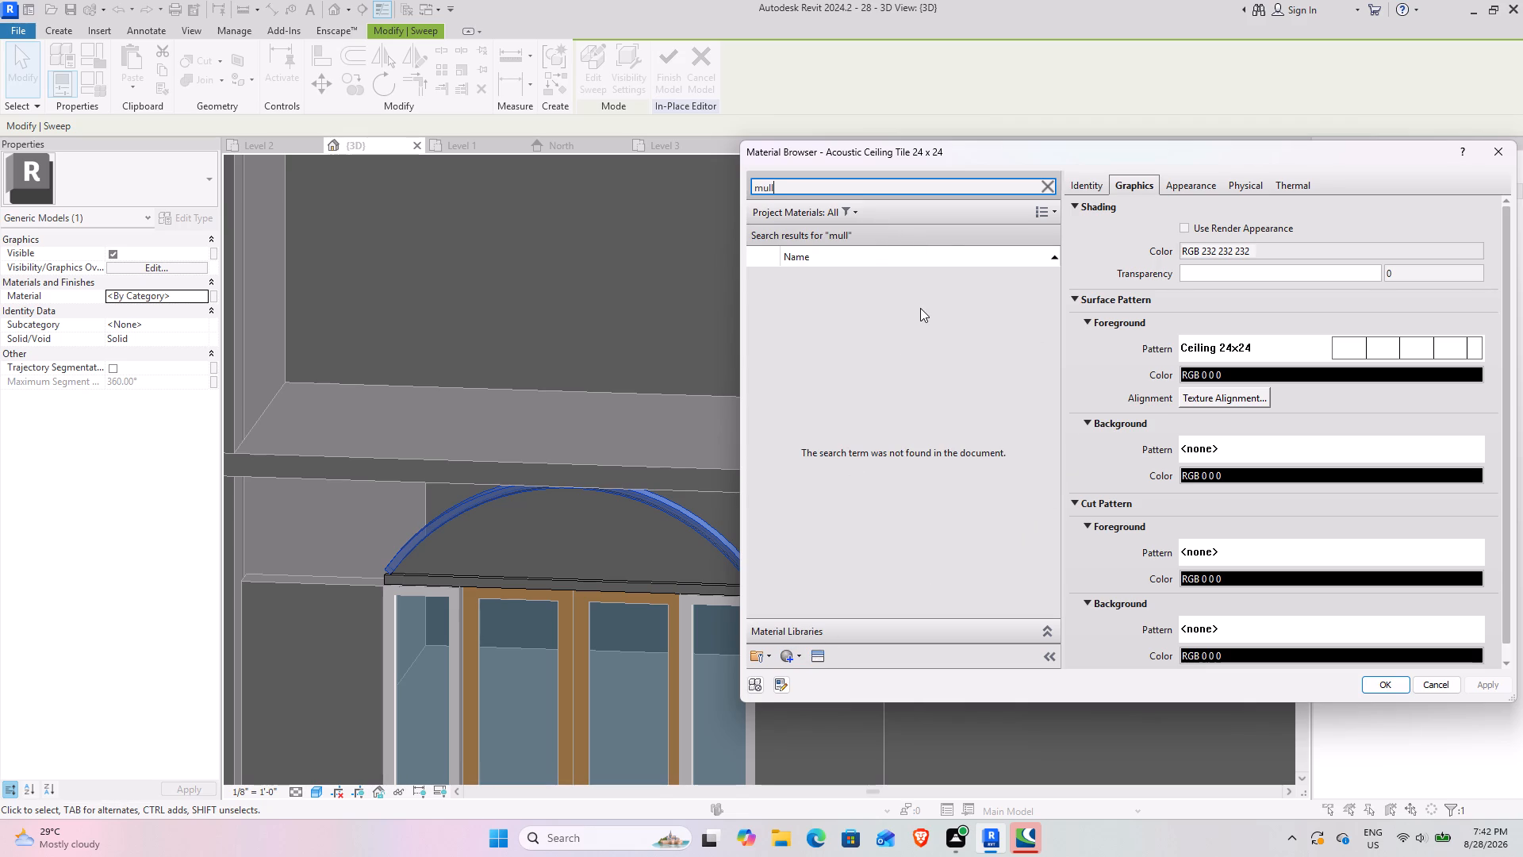
{"action": "key", "text": "BackSpace"}
{"action": "key", "text": "BackSpace"}
{"action": "key", "text": "BackSpace"}
{"action": "key", "text": "BackSpace"}
{"action": "key", "text": "BackSpace"}
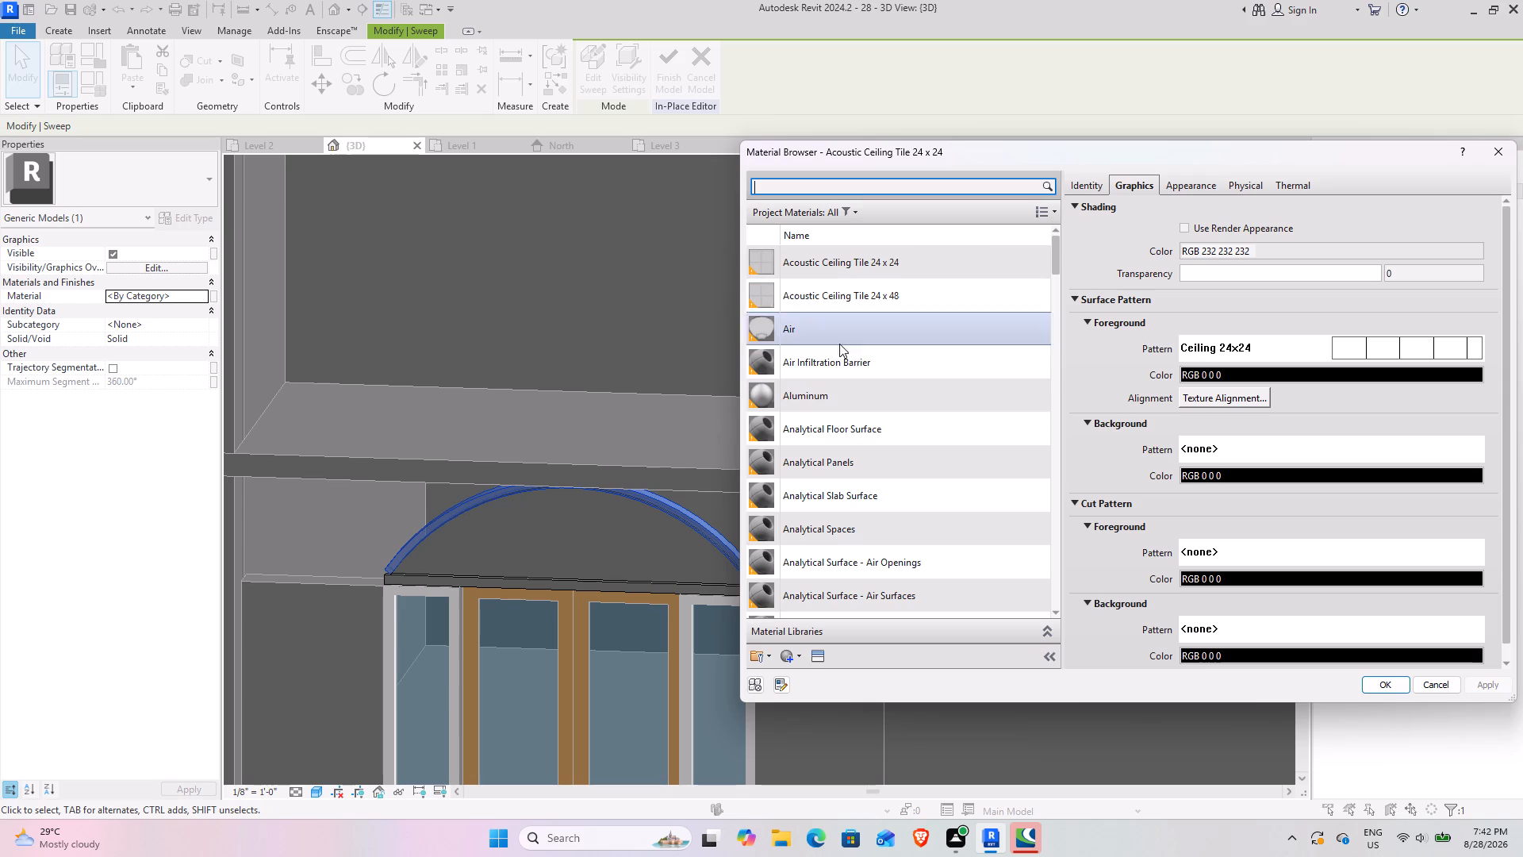
{"action": "type", "text": "whi"}
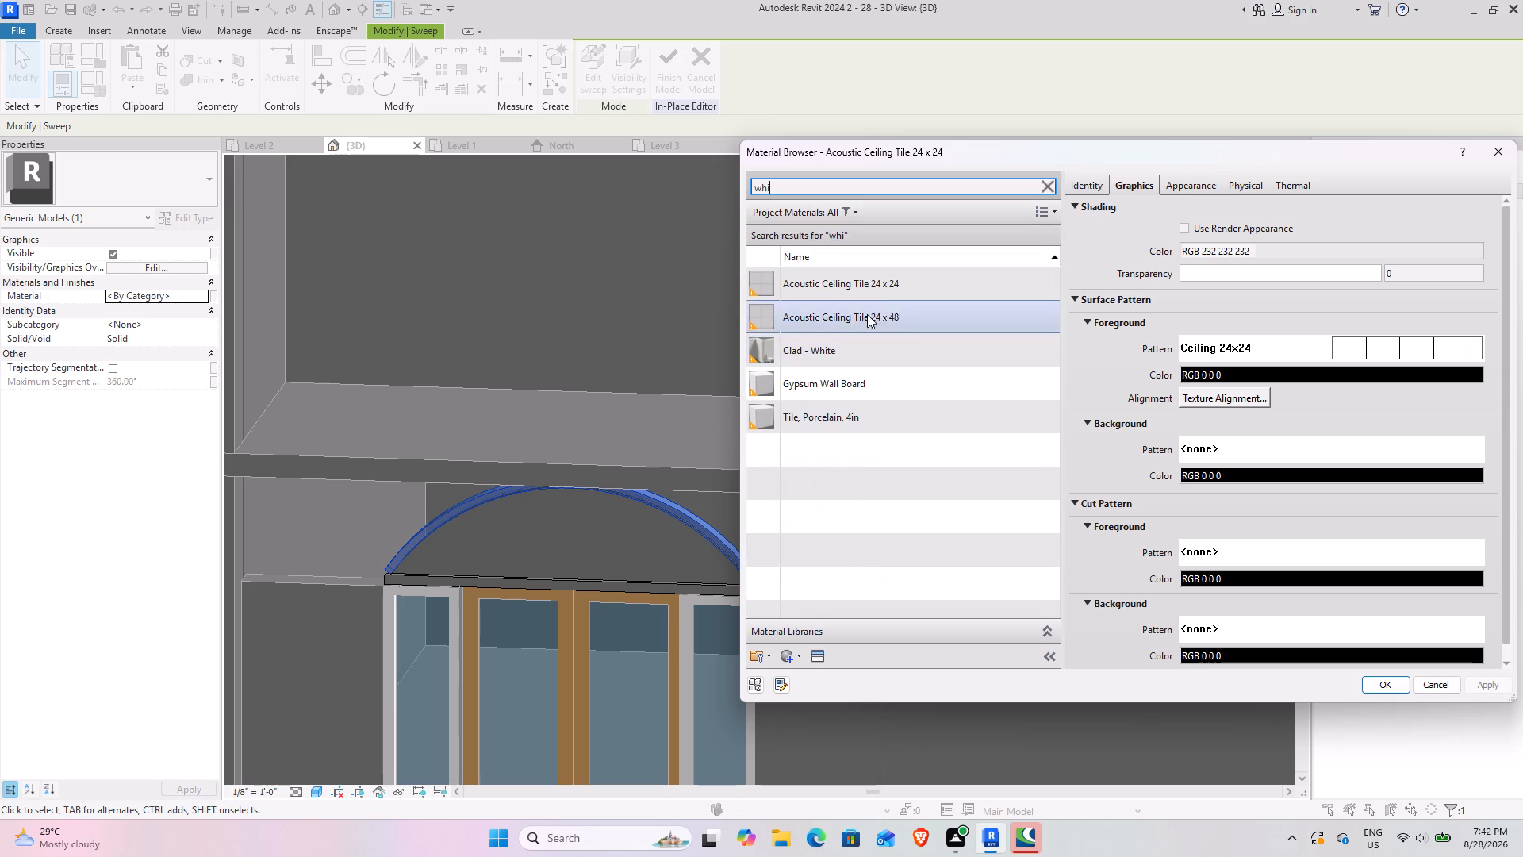
{"action": "left_click", "coordinate": [884, 386]}
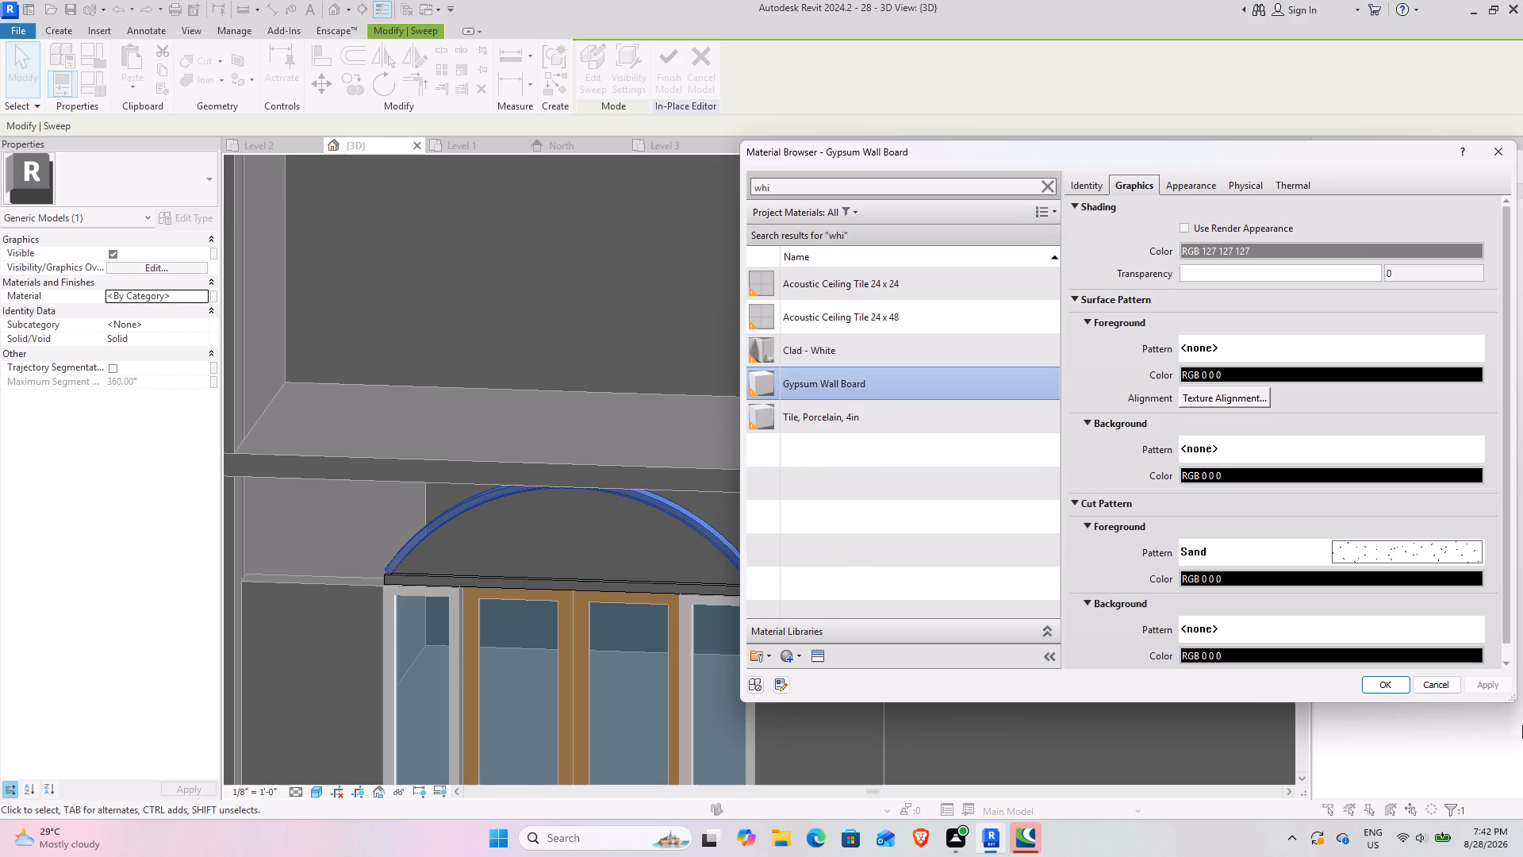
{"action": "left_click", "coordinate": [1187, 227]}
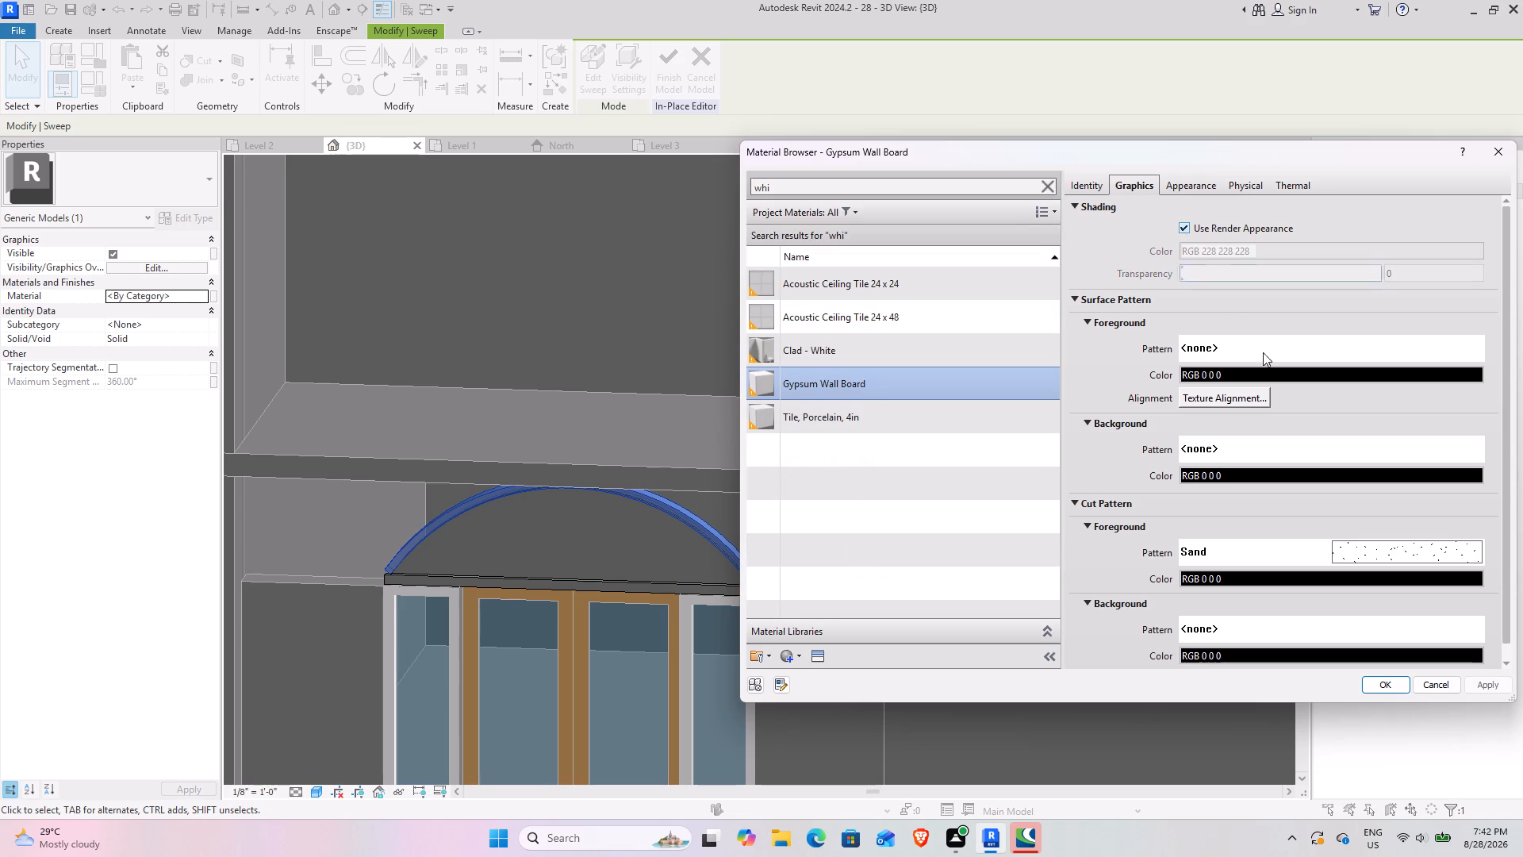
{"action": "left_click", "coordinate": [1484, 682]}
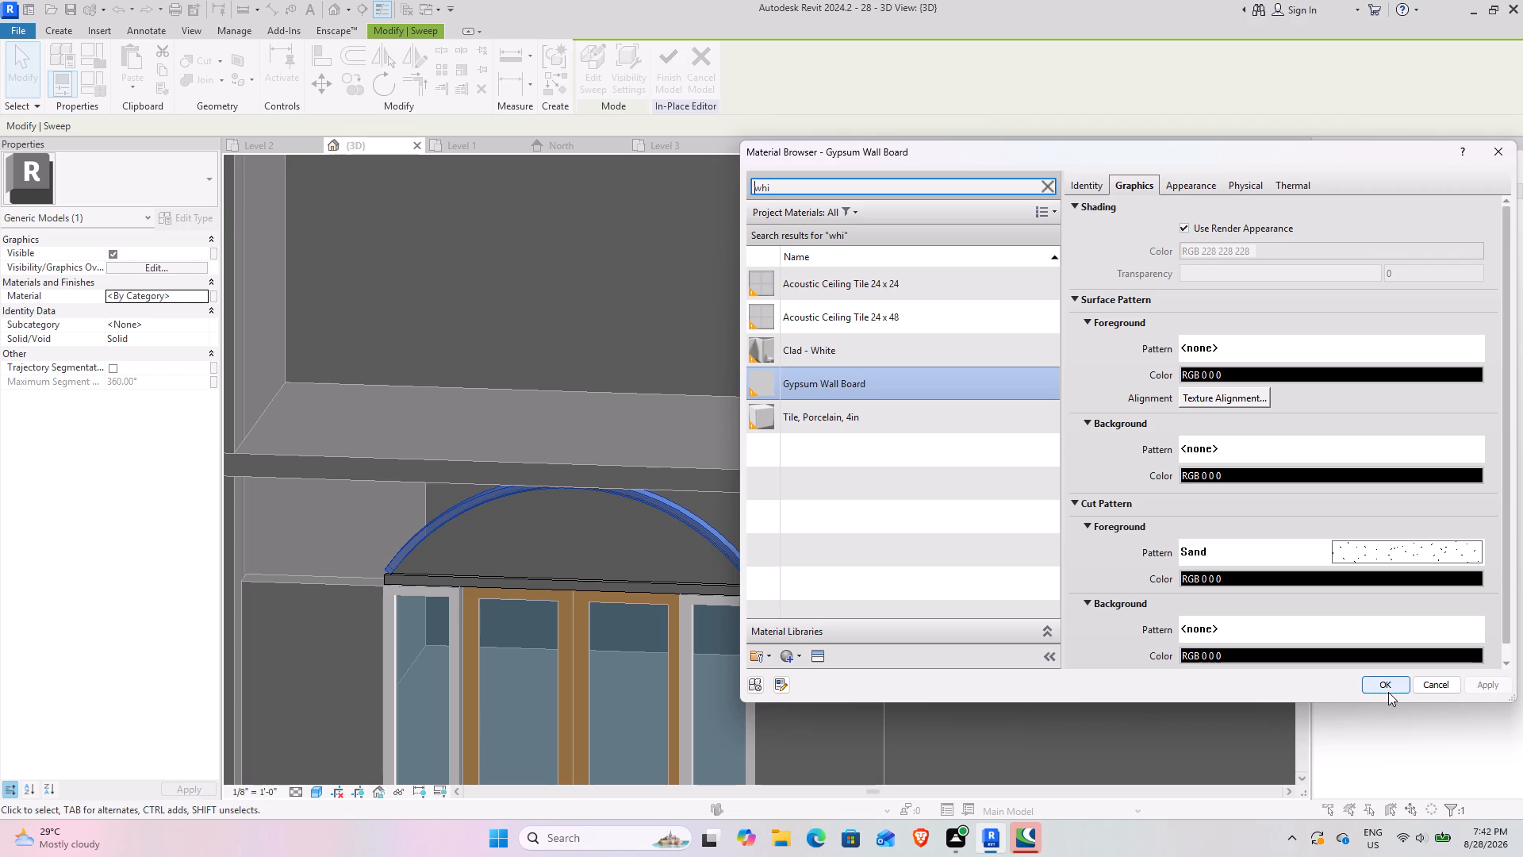
{"action": "left_click", "coordinate": [1387, 690]}
Assign the Gypsum Wall Board material to the head bar extrusion above the door and sidelights.
{"action": "left_click", "coordinate": [698, 590]}
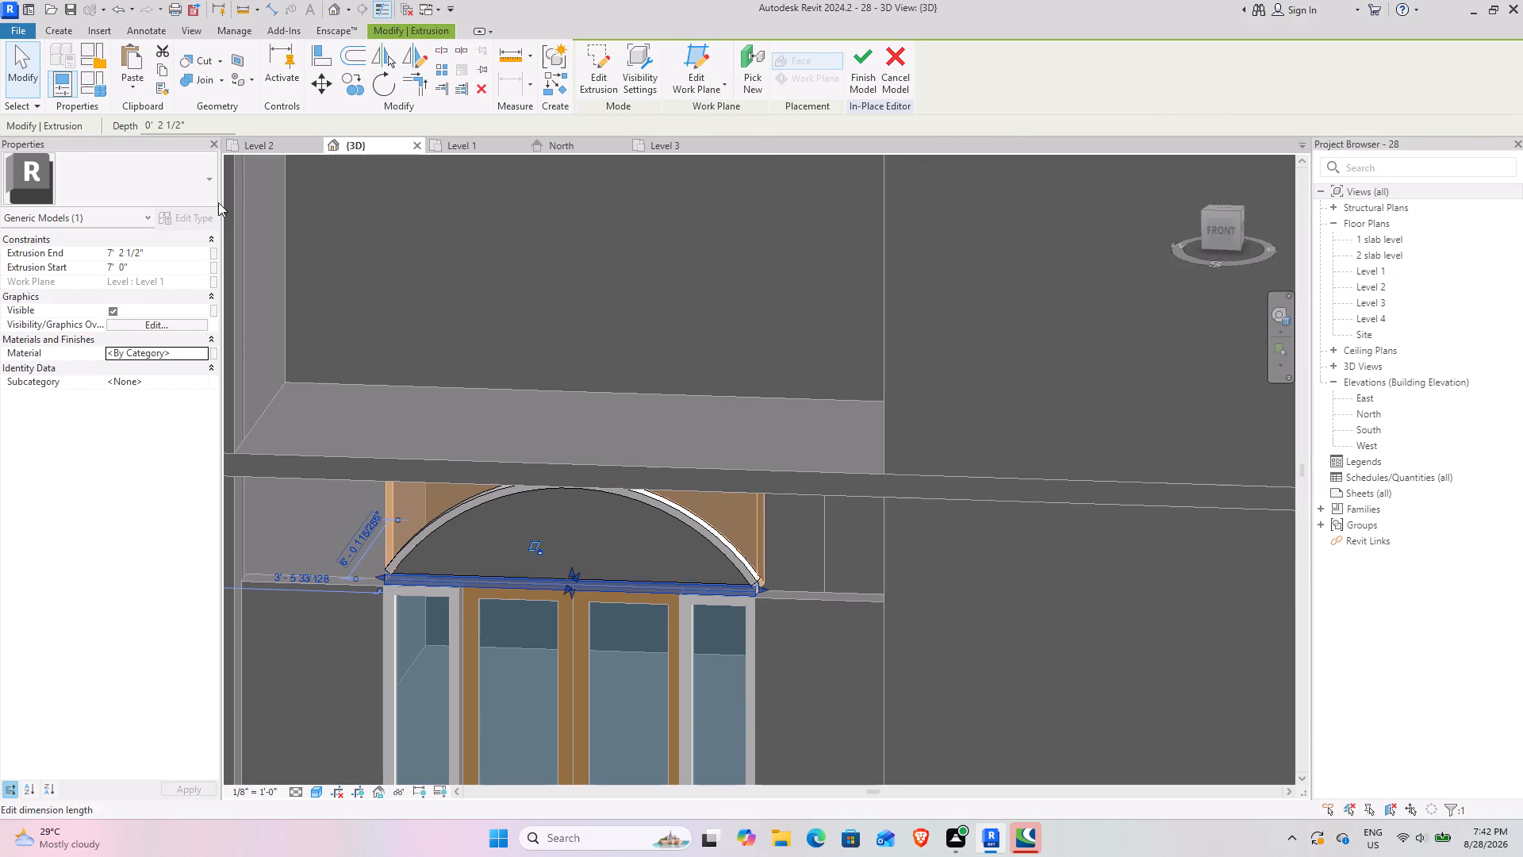
{"action": "left_click", "coordinate": [201, 349]}
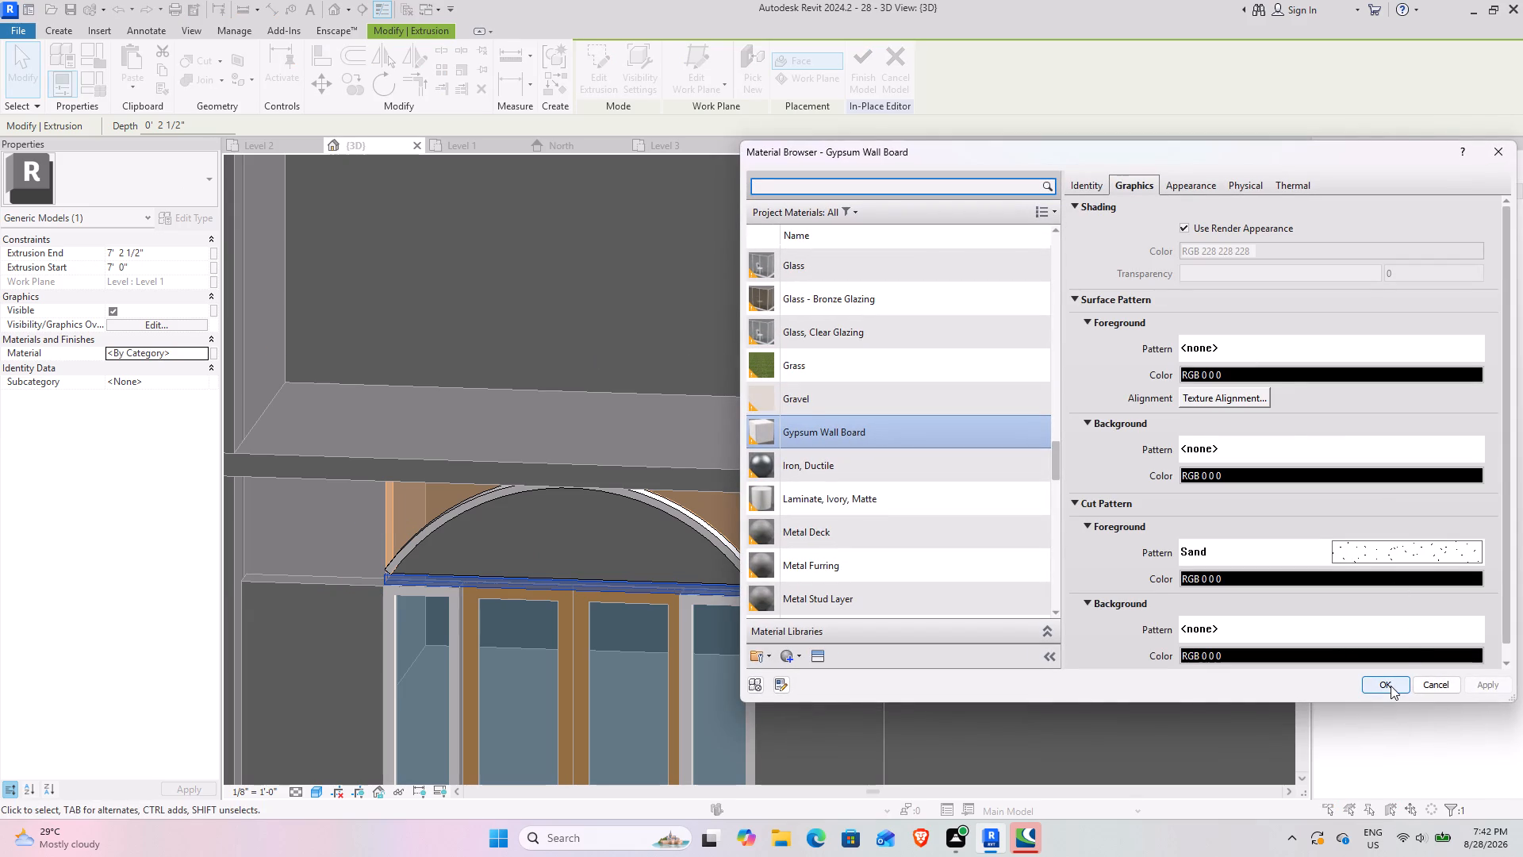
{"action": "left_click", "coordinate": [1391, 686]}
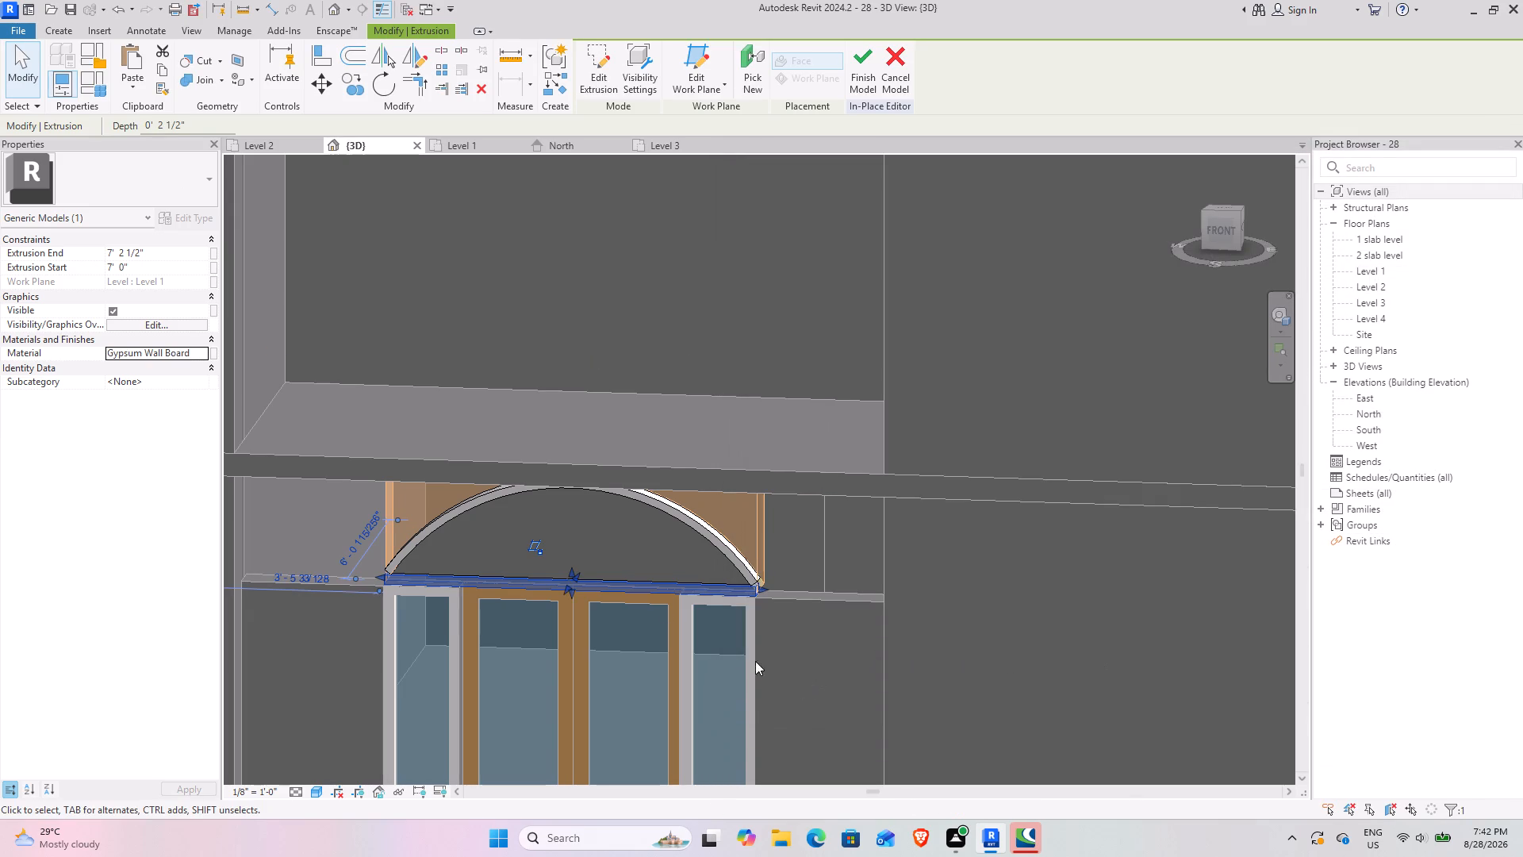
{"action": "left_click", "coordinate": [680, 520]}
{"action": "key", "text": "Escape"}
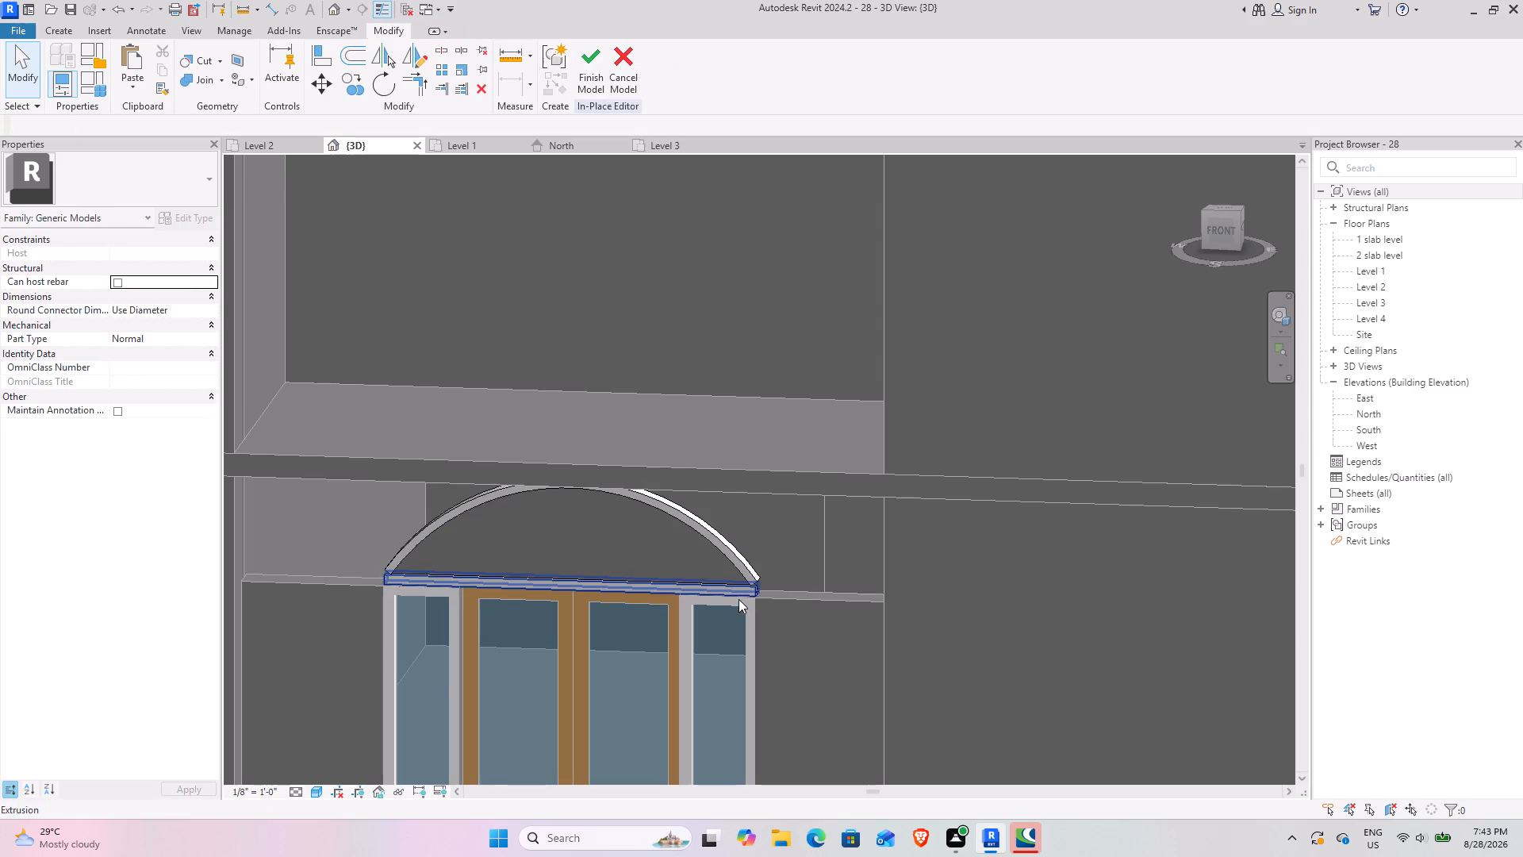
Choose the Glass material for the arched panel extrusion and make its shading use the render appearance.
{"action": "left_click", "coordinate": [730, 569]}
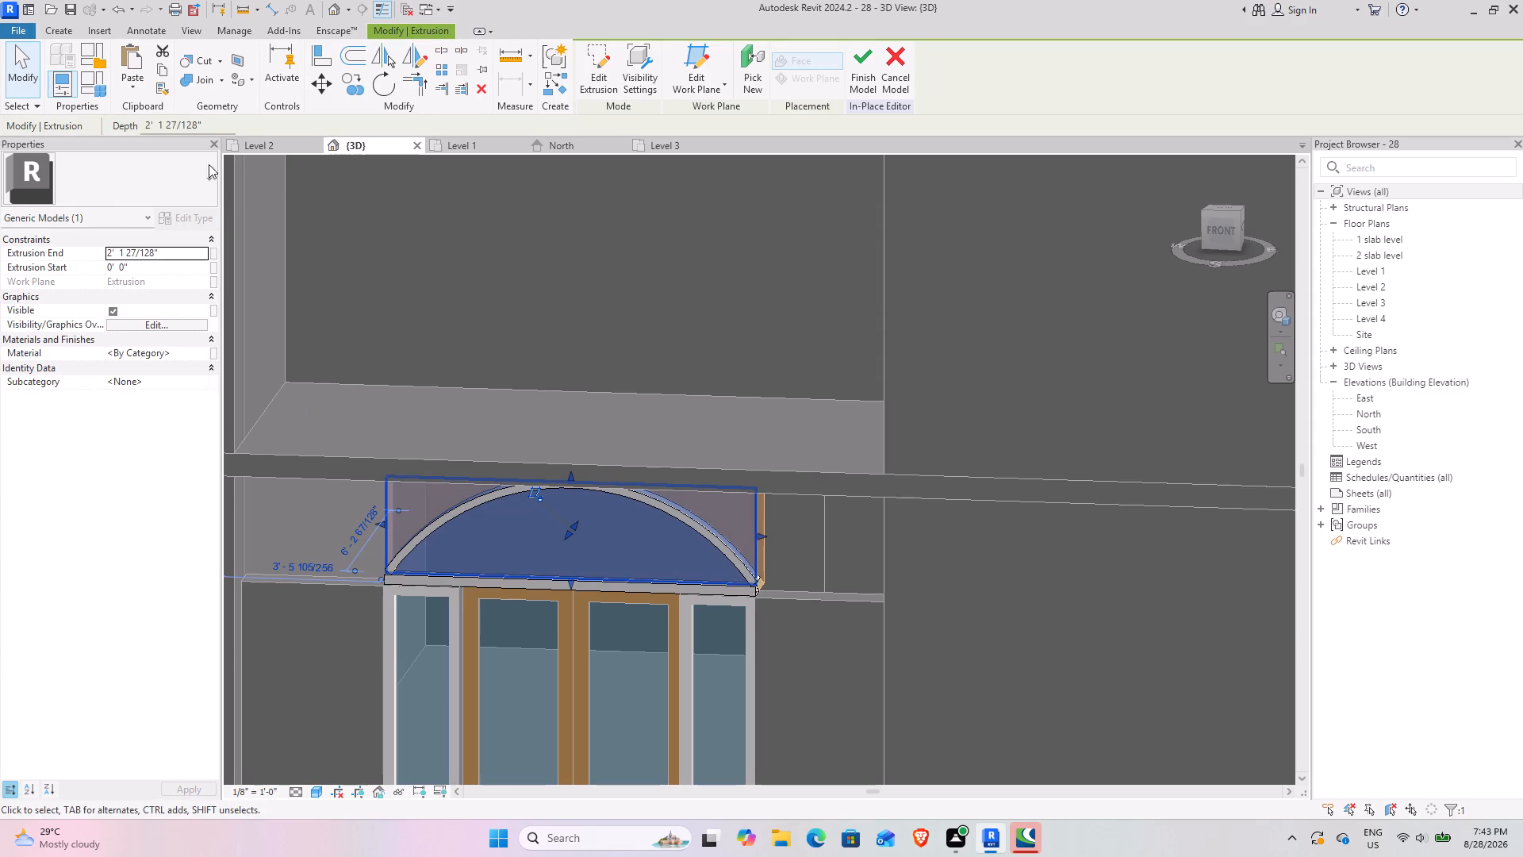
{"action": "left_click", "coordinate": [207, 354]}
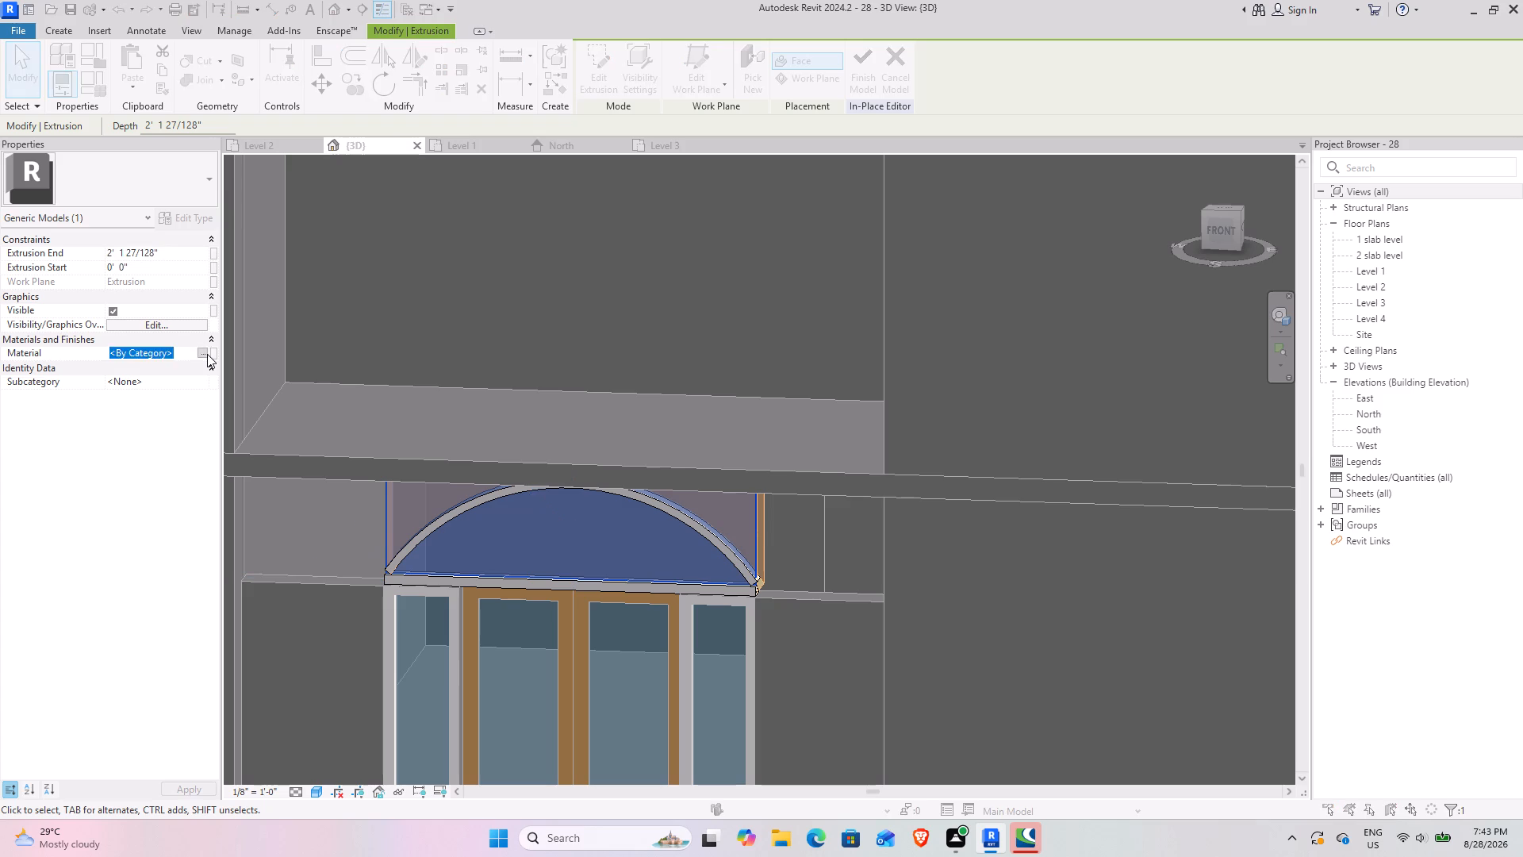
{"action": "key", "text": "g"}
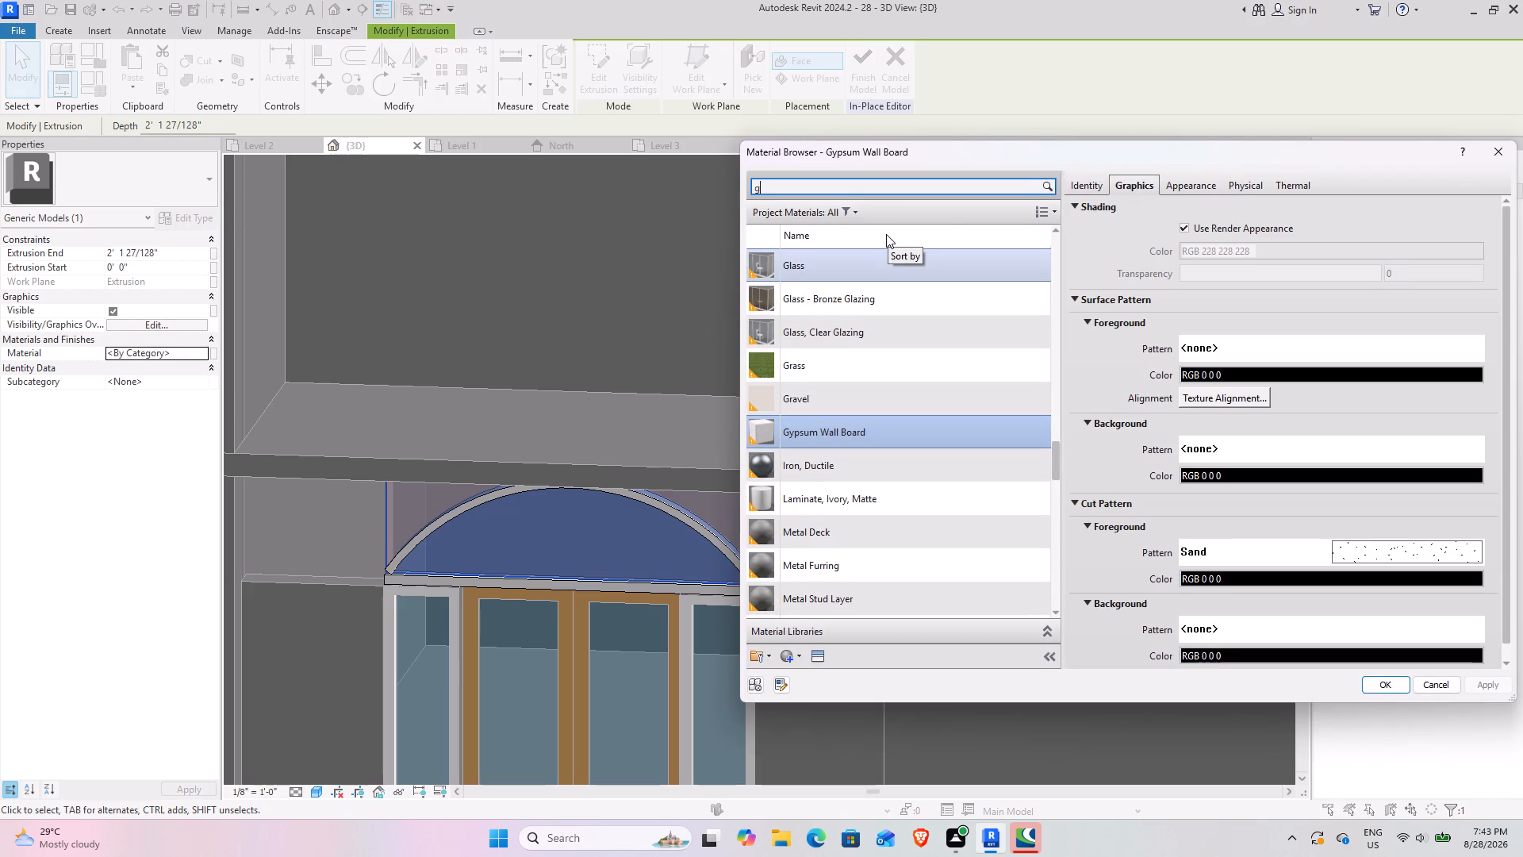
{"action": "key", "text": "l"}
{"action": "key", "text": "a"}
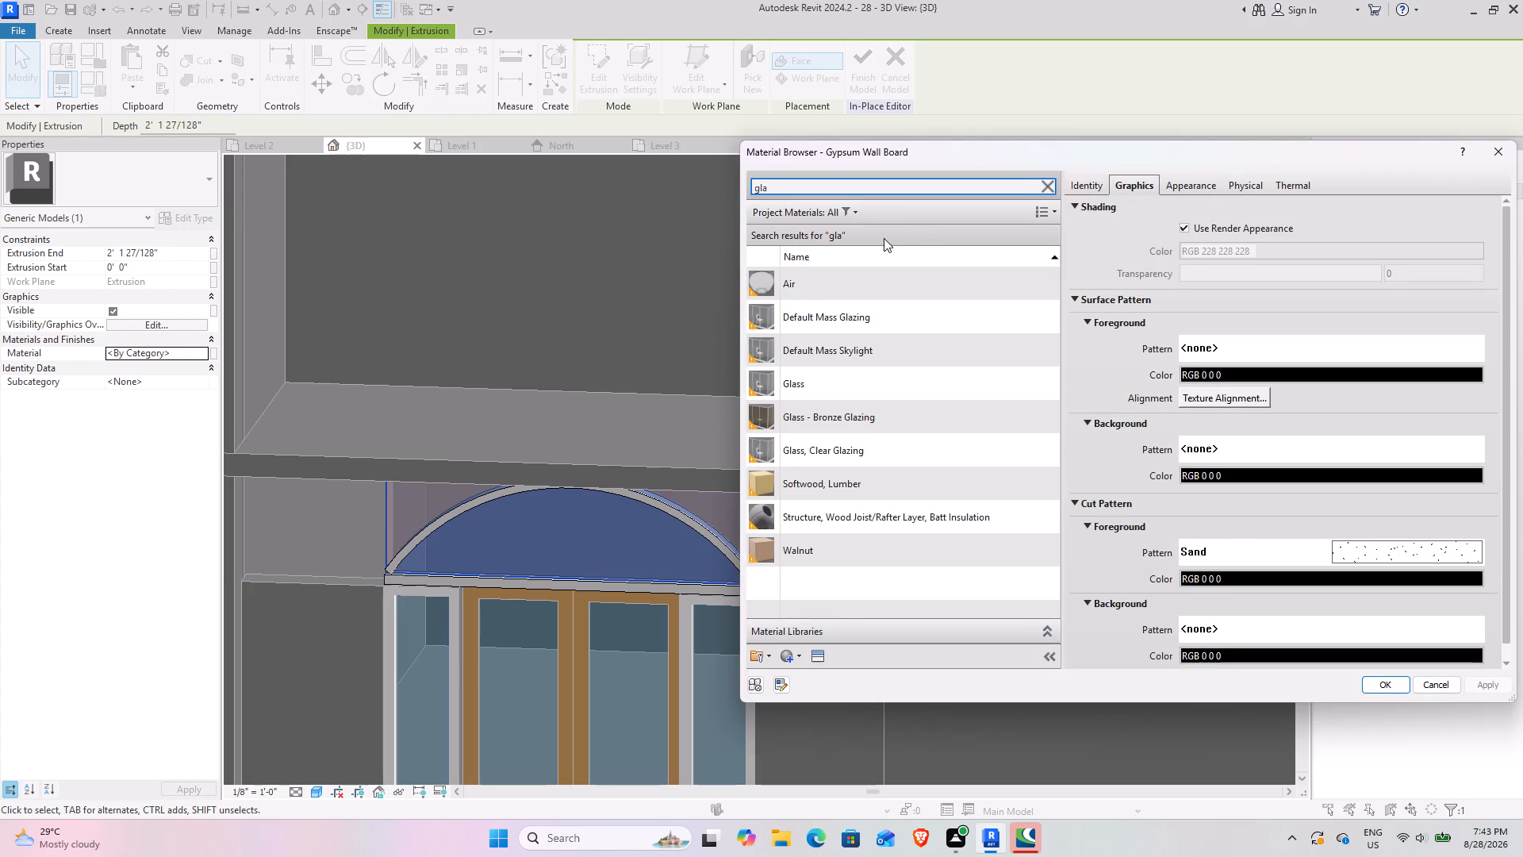
{"action": "key", "text": "s"}
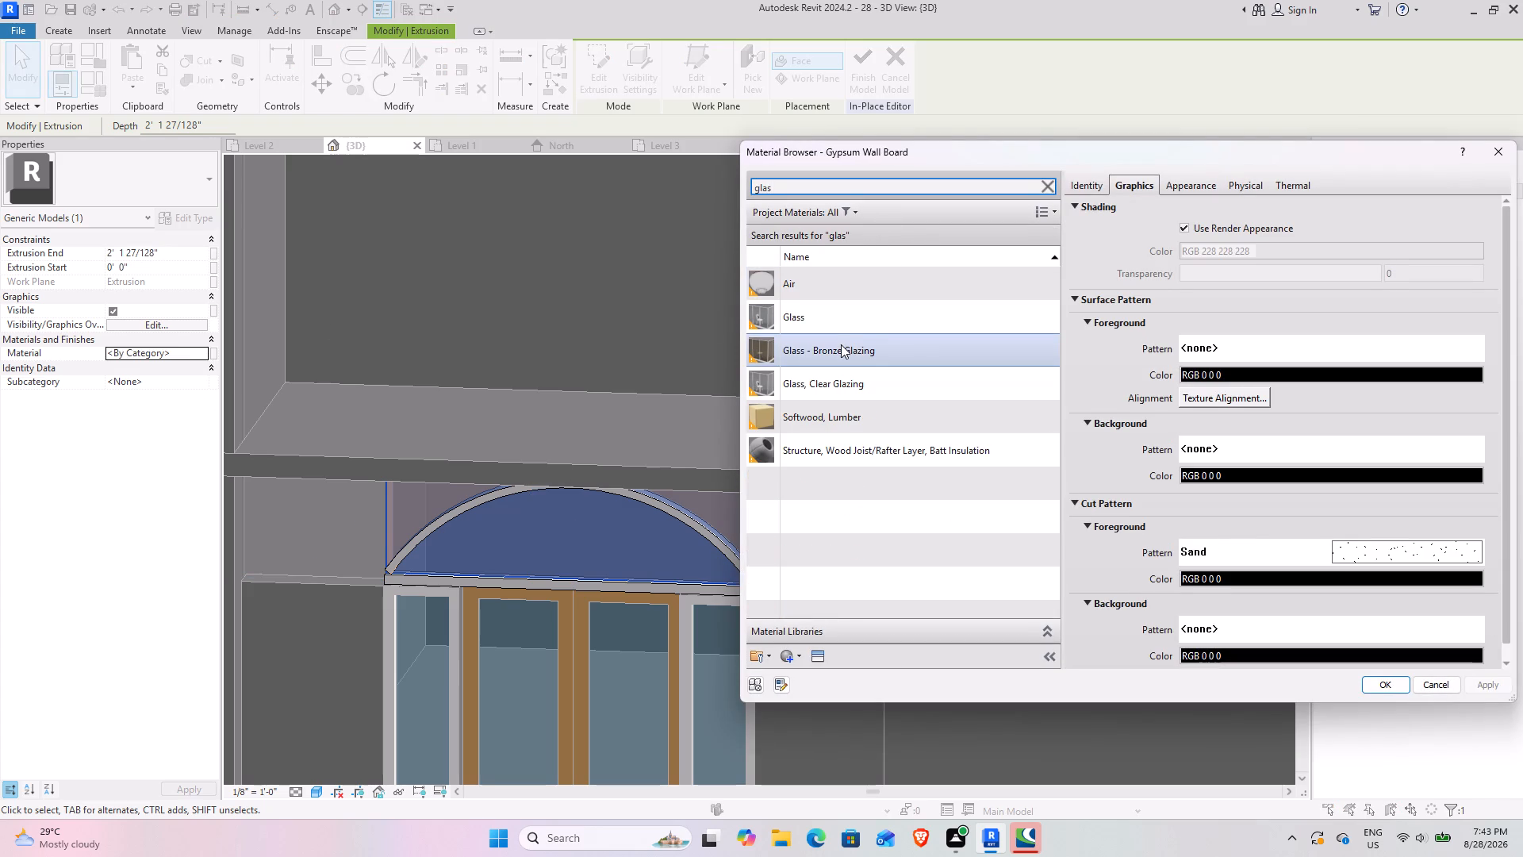
{"action": "left_click", "coordinate": [846, 309]}
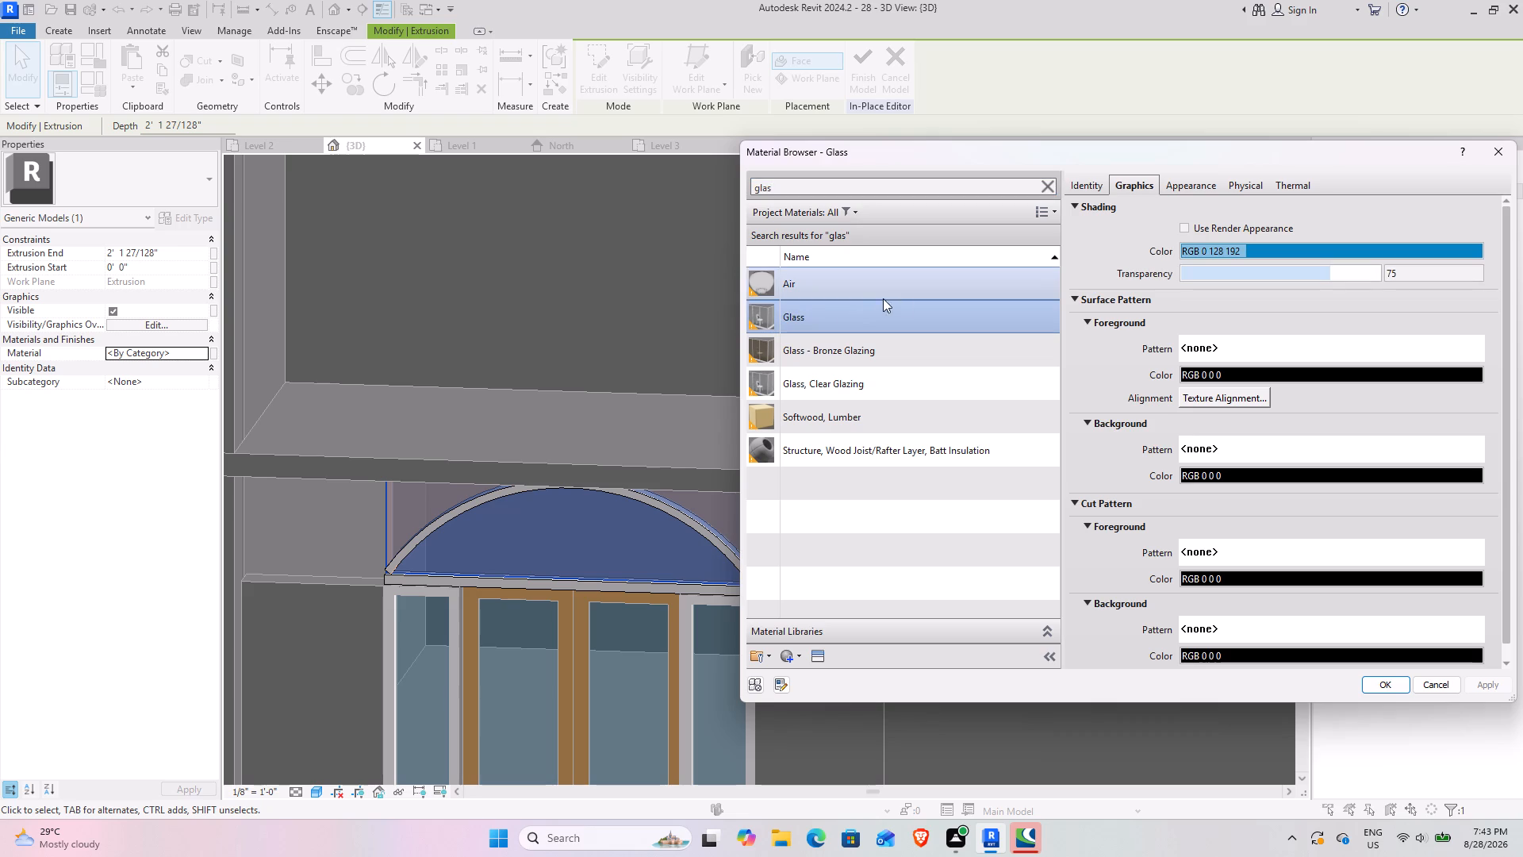
{"action": "left_click", "coordinate": [1183, 224]}
Set the Glass material's glazing color to Blue and apply the material to the arched panel.
{"action": "left_click", "coordinate": [1191, 183]}
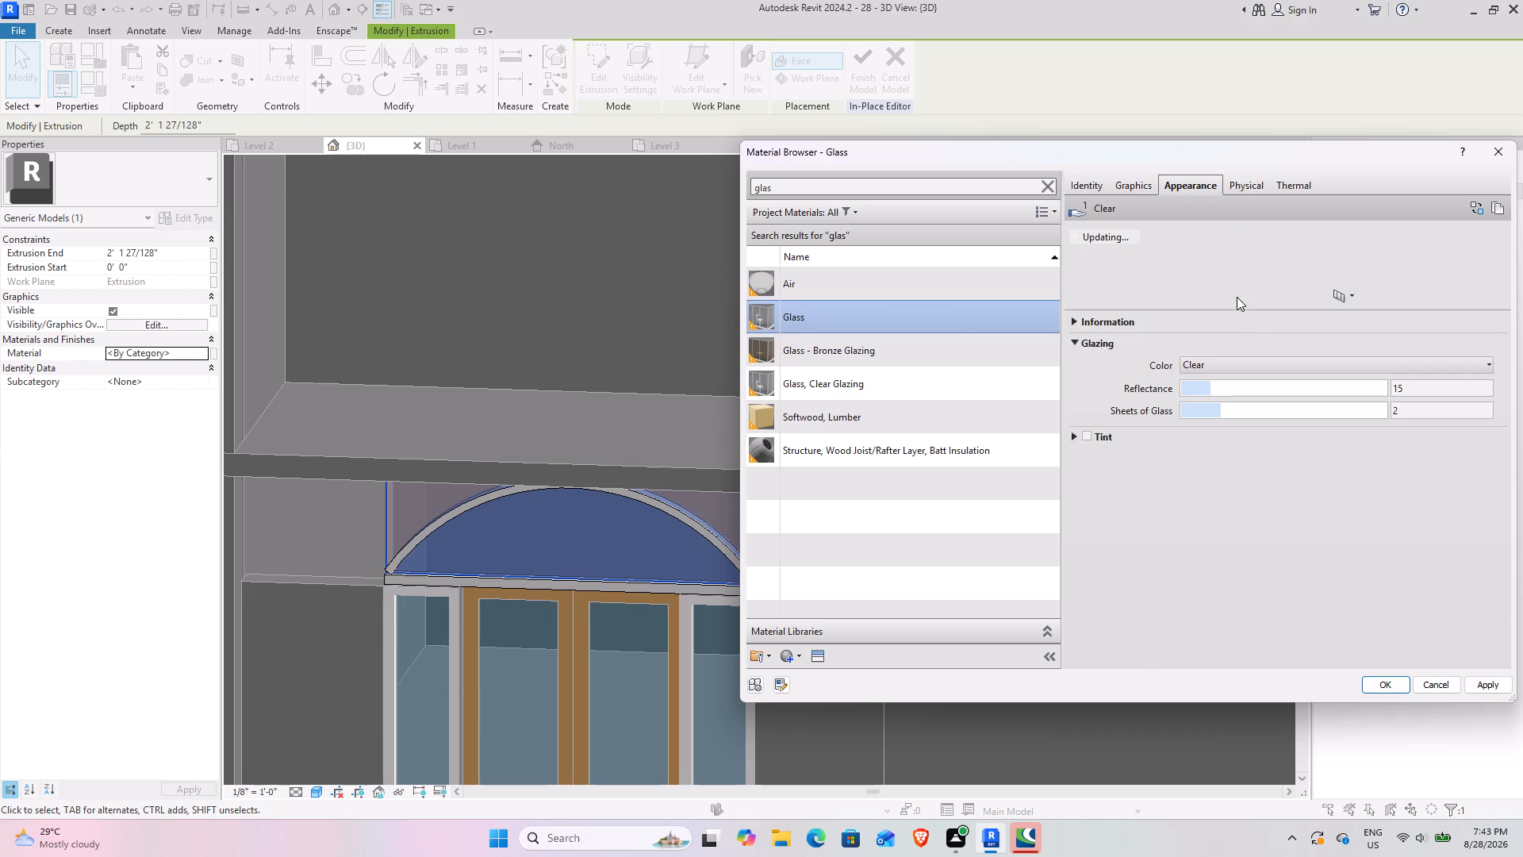
{"action": "left_click", "coordinate": [1244, 371]}
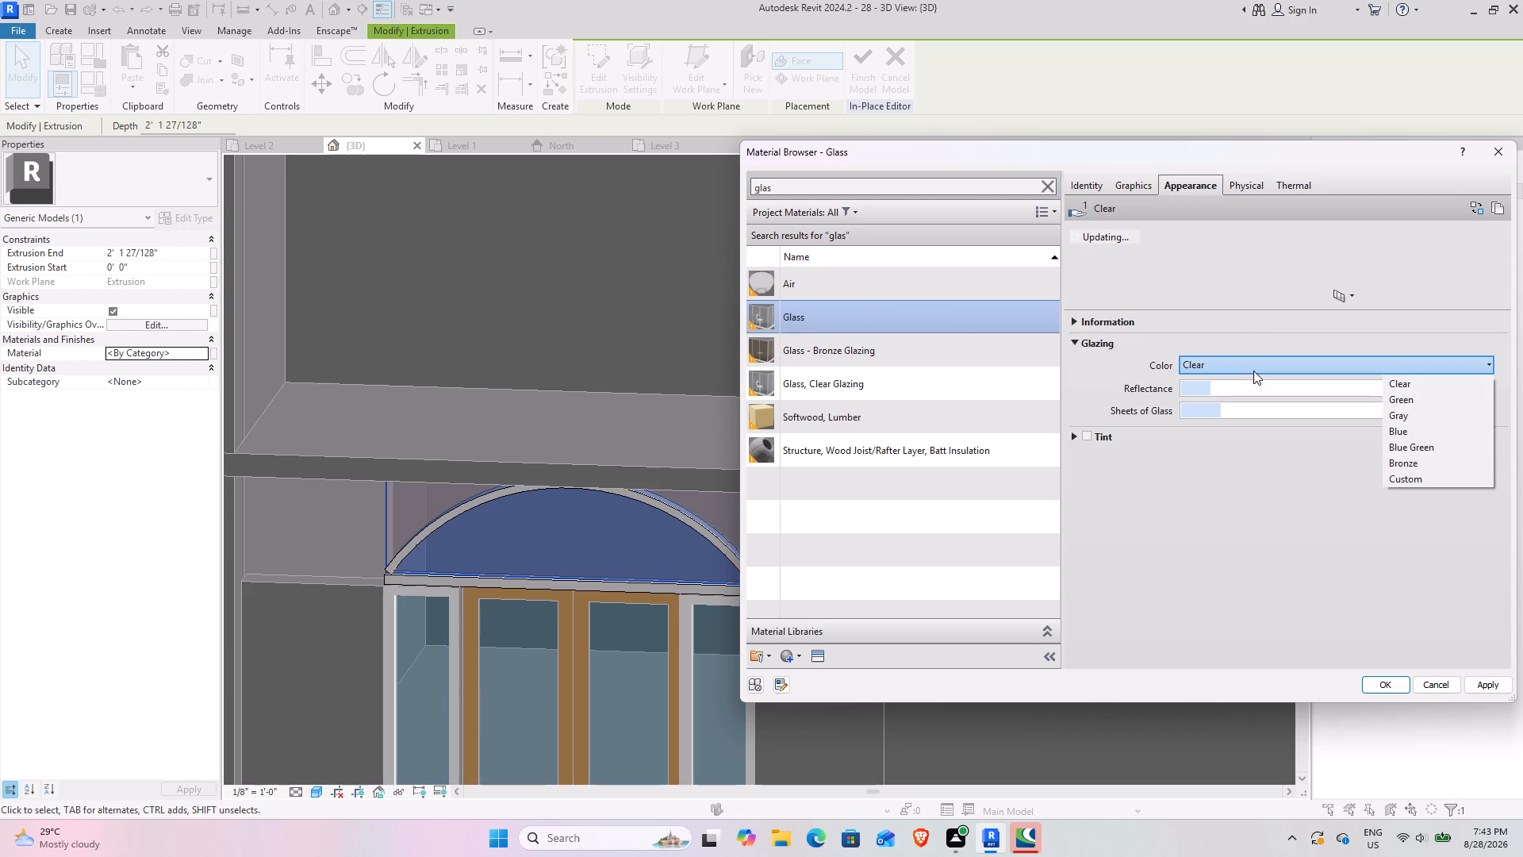
{"action": "left_click", "coordinate": [1426, 434]}
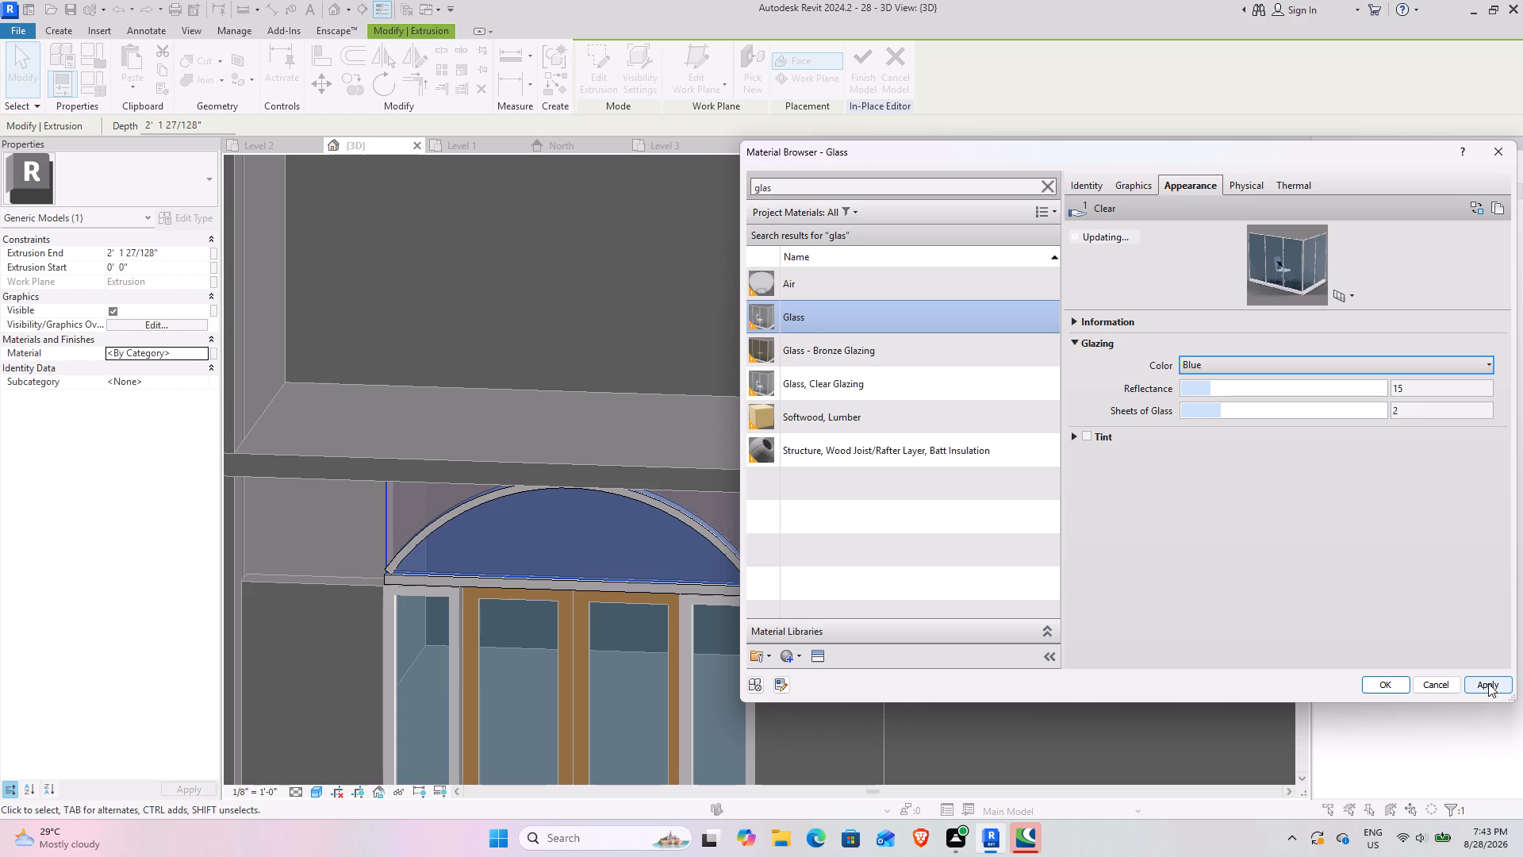
{"action": "left_click", "coordinate": [1488, 683]}
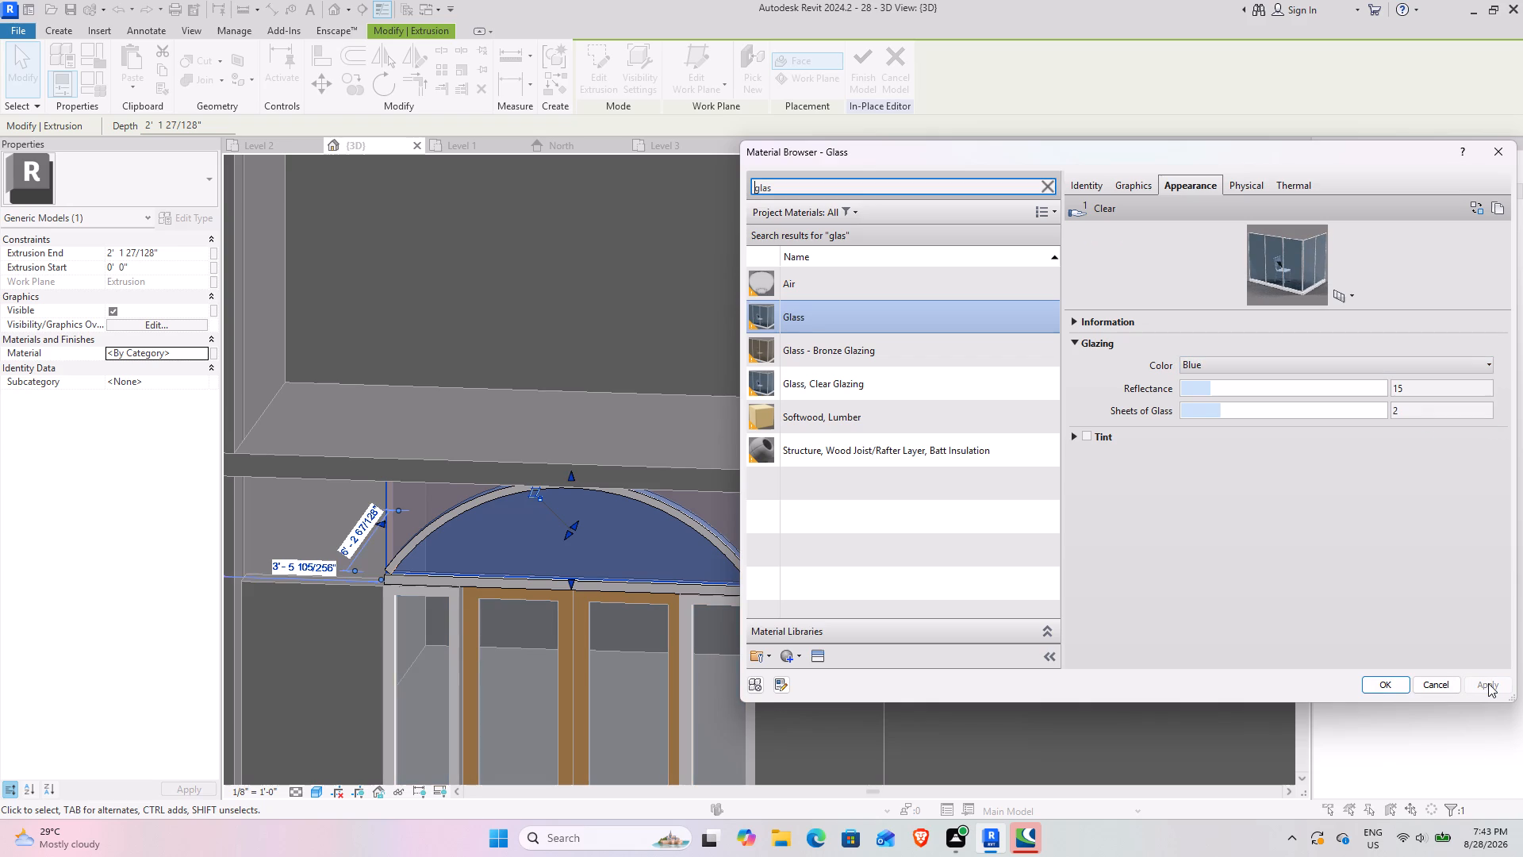
{"action": "left_click", "coordinate": [1387, 691]}
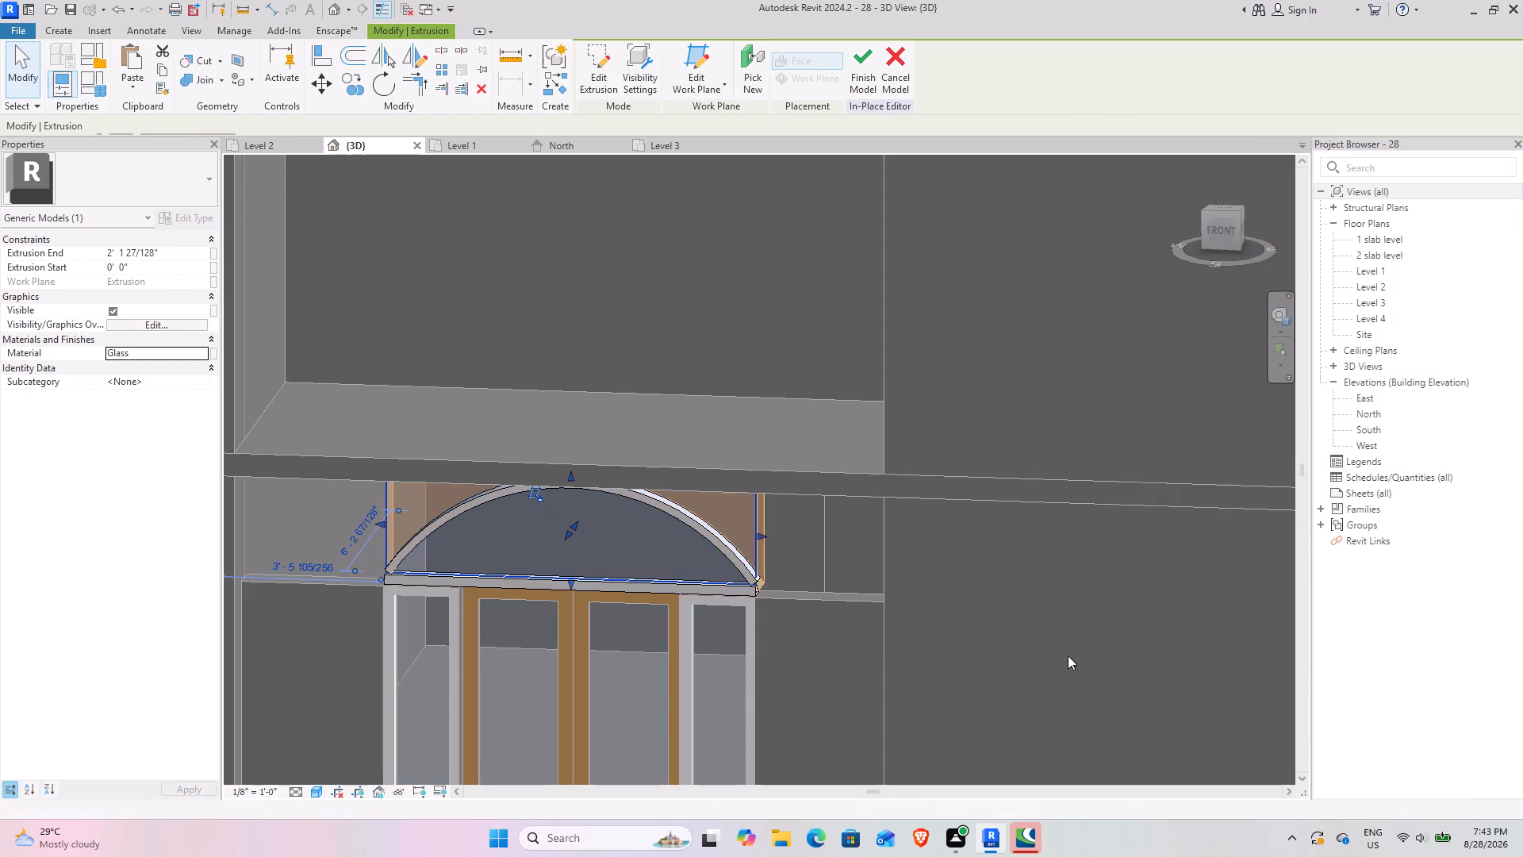
Examine the arched glass panel, trim and head bar against the front facade from several angles.
{"action": "scroll", "coordinate": [854, 685], "scroll_direction": "down", "scroll_amount": 3}
{"action": "left_click", "coordinate": [856, 694]}
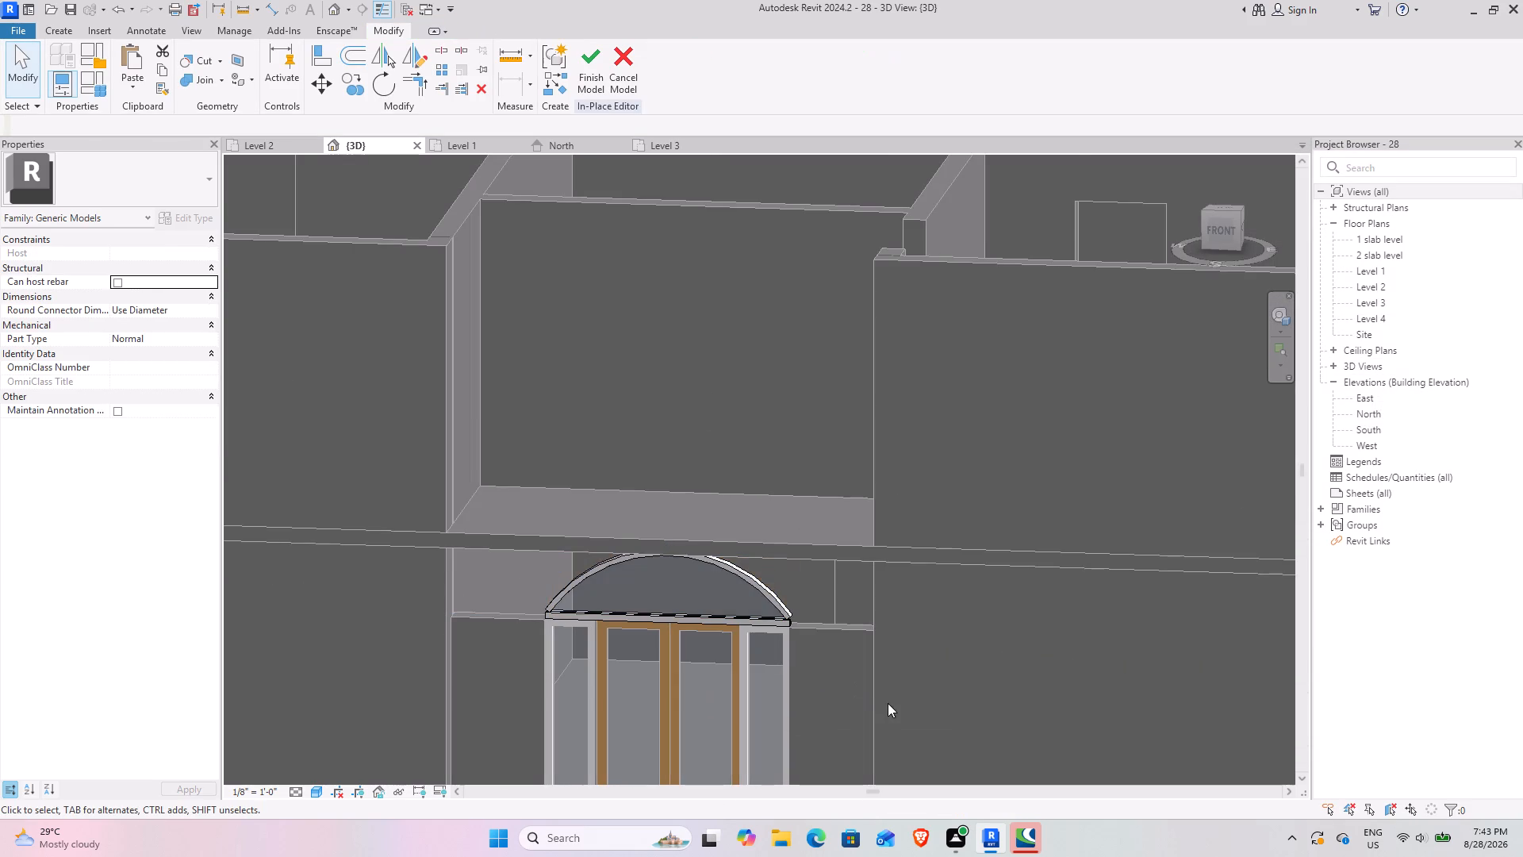
{"action": "middle_click_drag", "start_coordinate": [888, 703], "coordinate": [872, 428]}
{"action": "scroll", "coordinate": [841, 520], "scroll_direction": "down", "scroll_amount": 7}
{"action": "middle_click_drag", "start_coordinate": [658, 765], "coordinate": [804, 687], "text": "shift"}
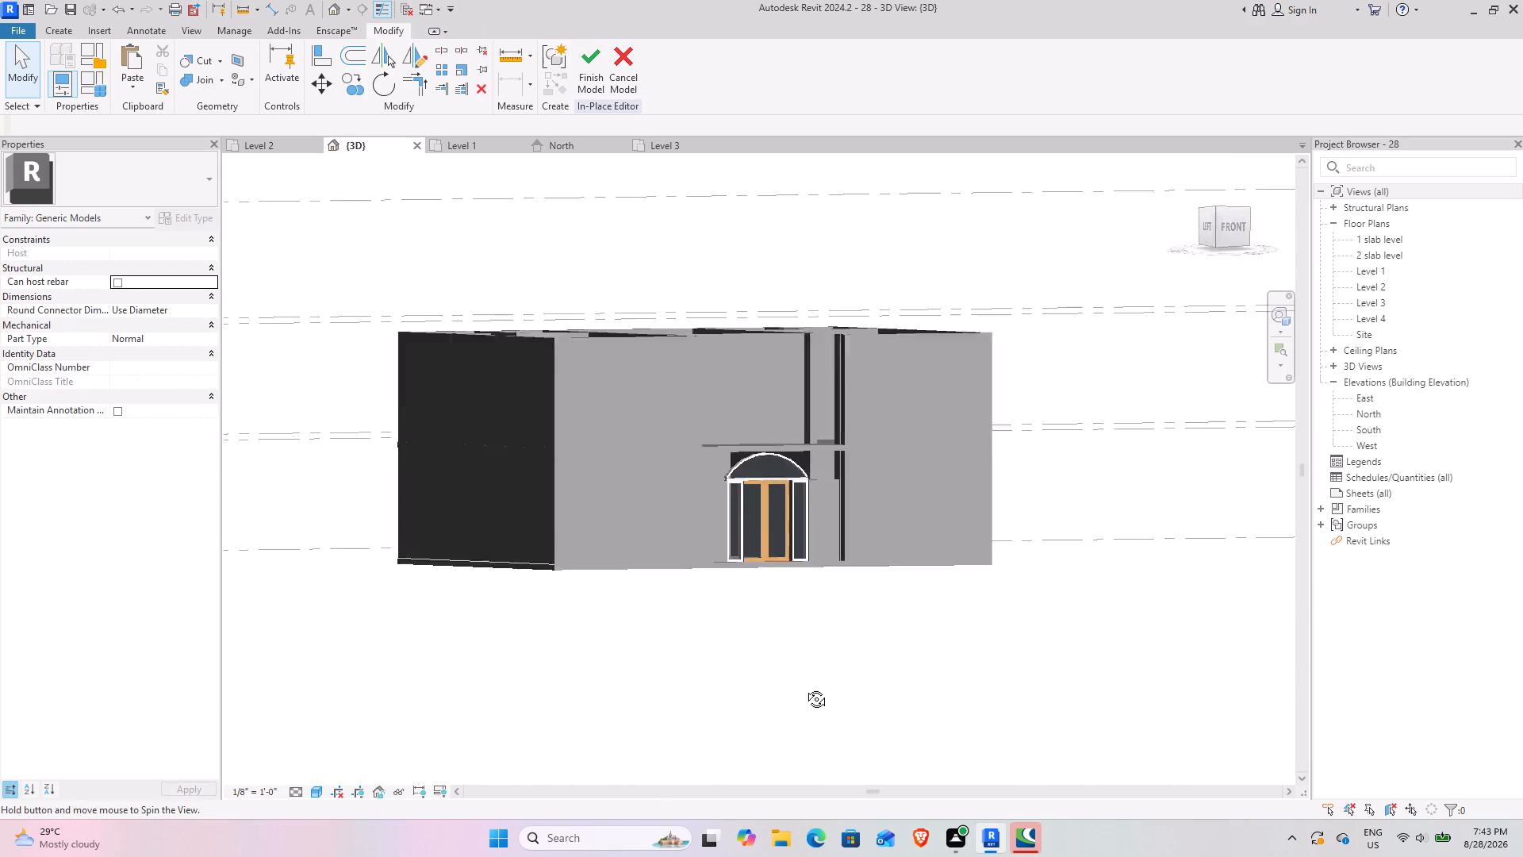
{"action": "middle_click_drag", "start_coordinate": [804, 687], "coordinate": [651, 706], "text": "shift"}
{"action": "middle_click_drag", "start_coordinate": [679, 636], "coordinate": [625, 717]}
{"action": "scroll", "coordinate": [659, 667], "scroll_direction": "up", "scroll_amount": 4}
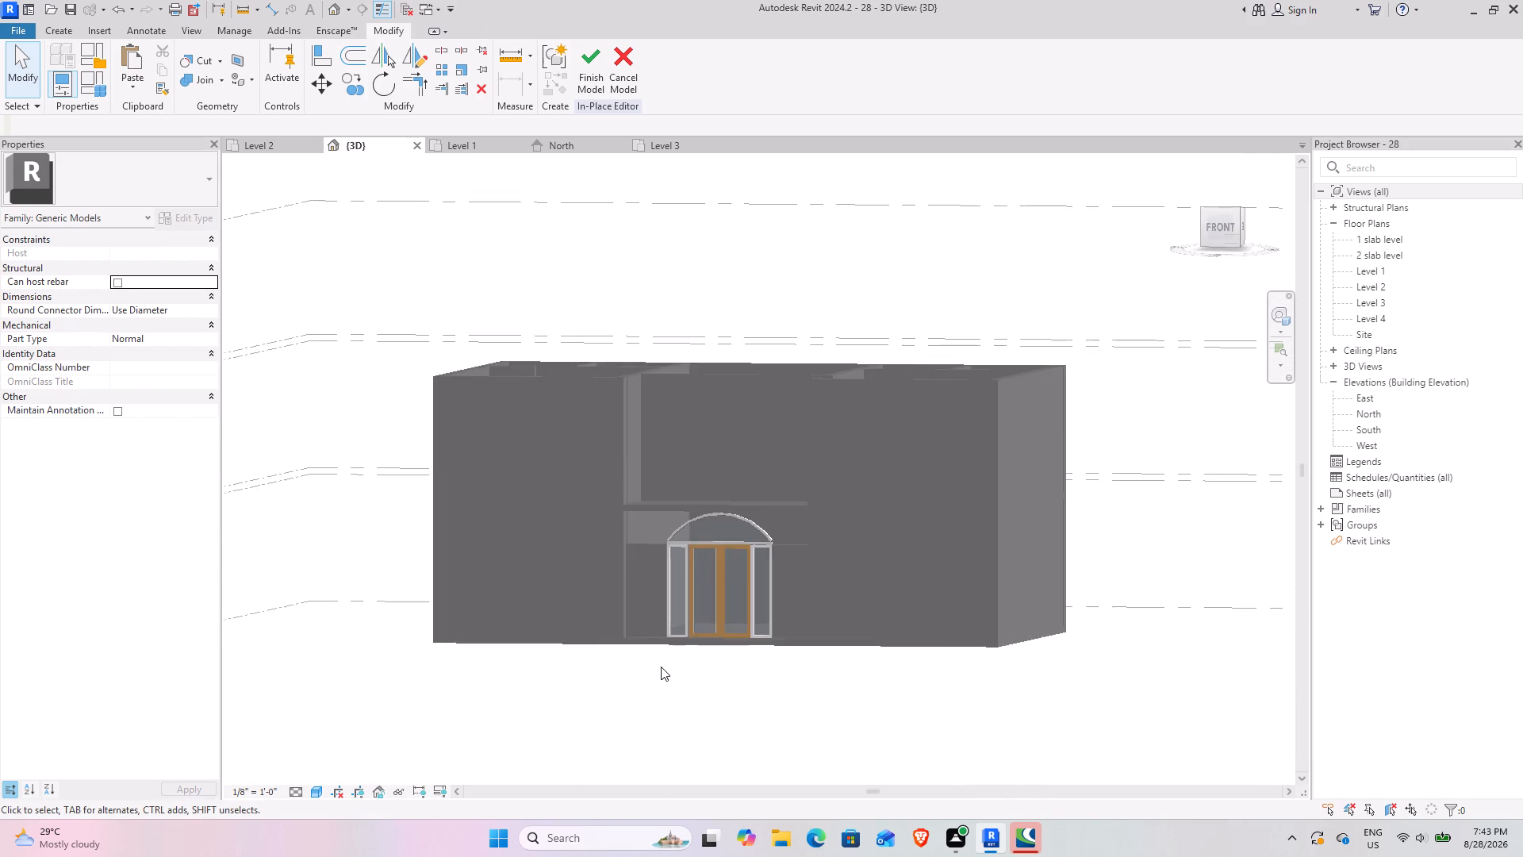
{"action": "scroll", "coordinate": [661, 667], "scroll_direction": "up", "scroll_amount": 2}
{"action": "middle_click_drag", "start_coordinate": [684, 630], "coordinate": [799, 643], "text": "shift"}
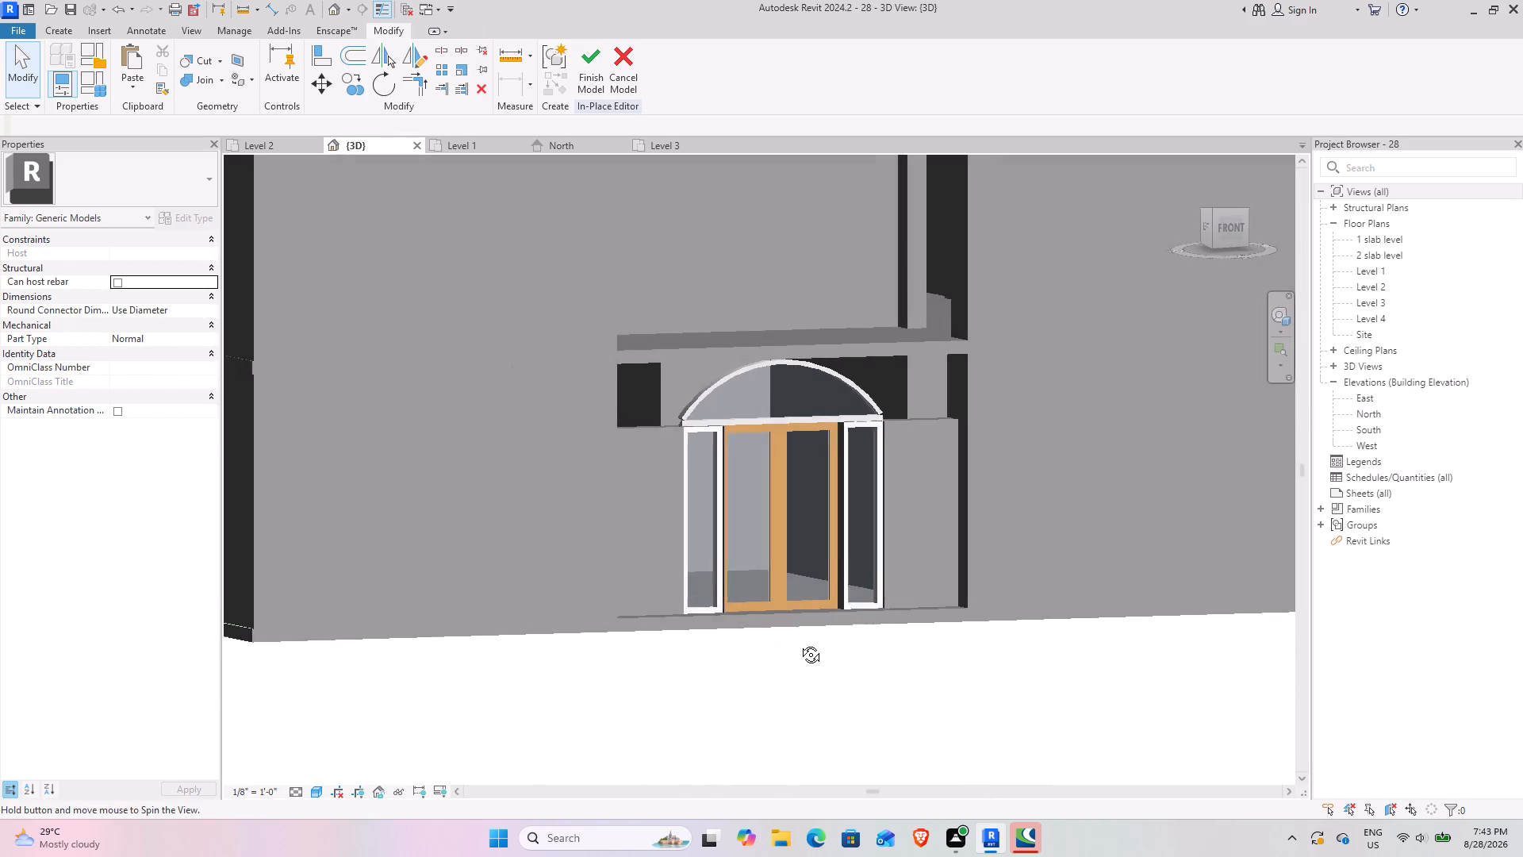
{"action": "middle_click_drag", "start_coordinate": [799, 643], "coordinate": [750, 716], "text": "shift"}
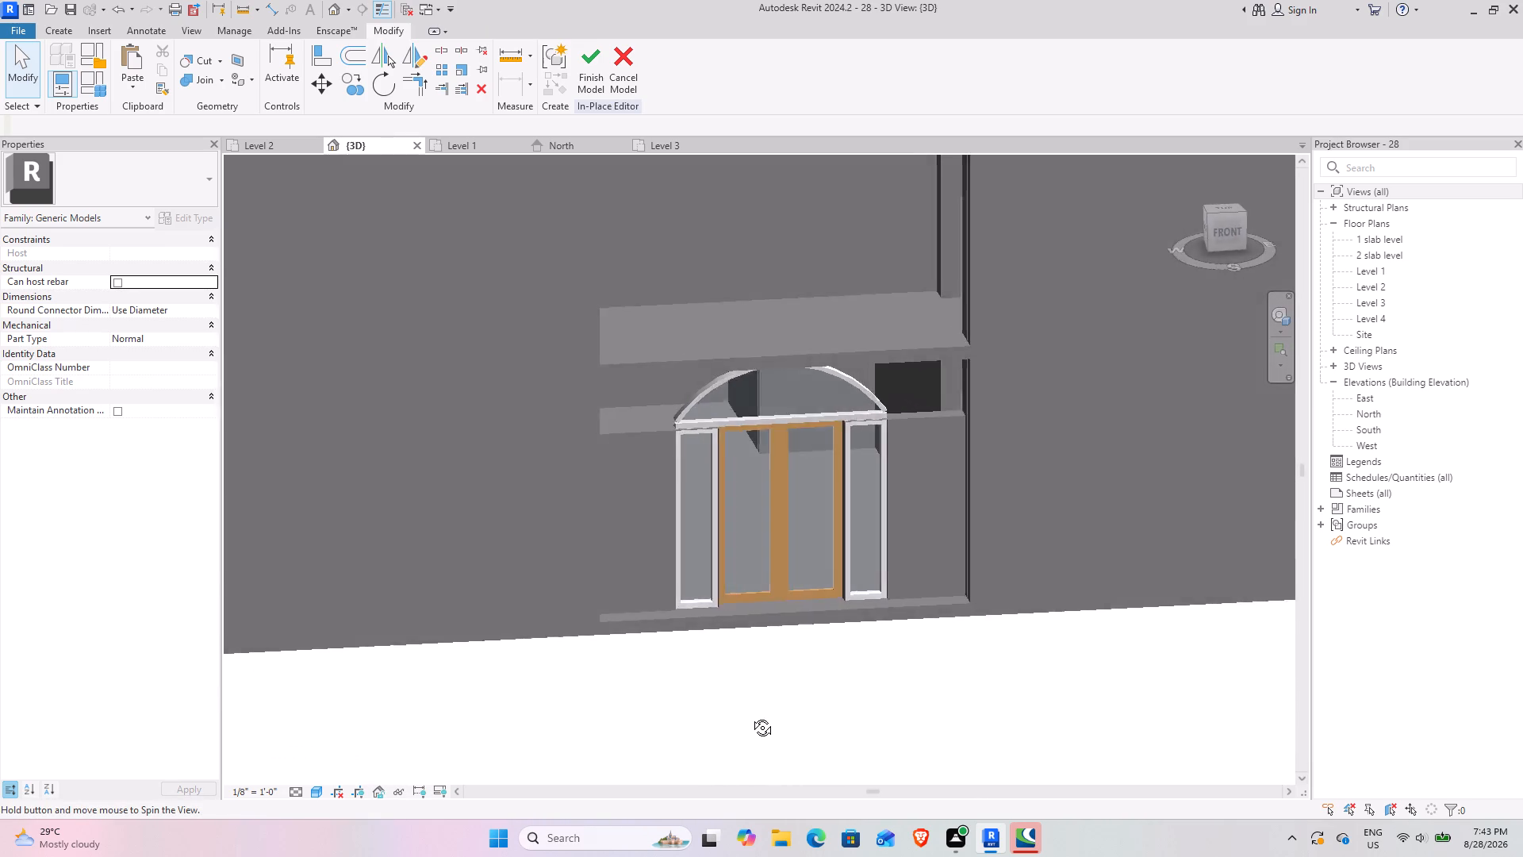
{"action": "middle_click_drag", "start_coordinate": [750, 716], "coordinate": [710, 718], "text": "shift"}
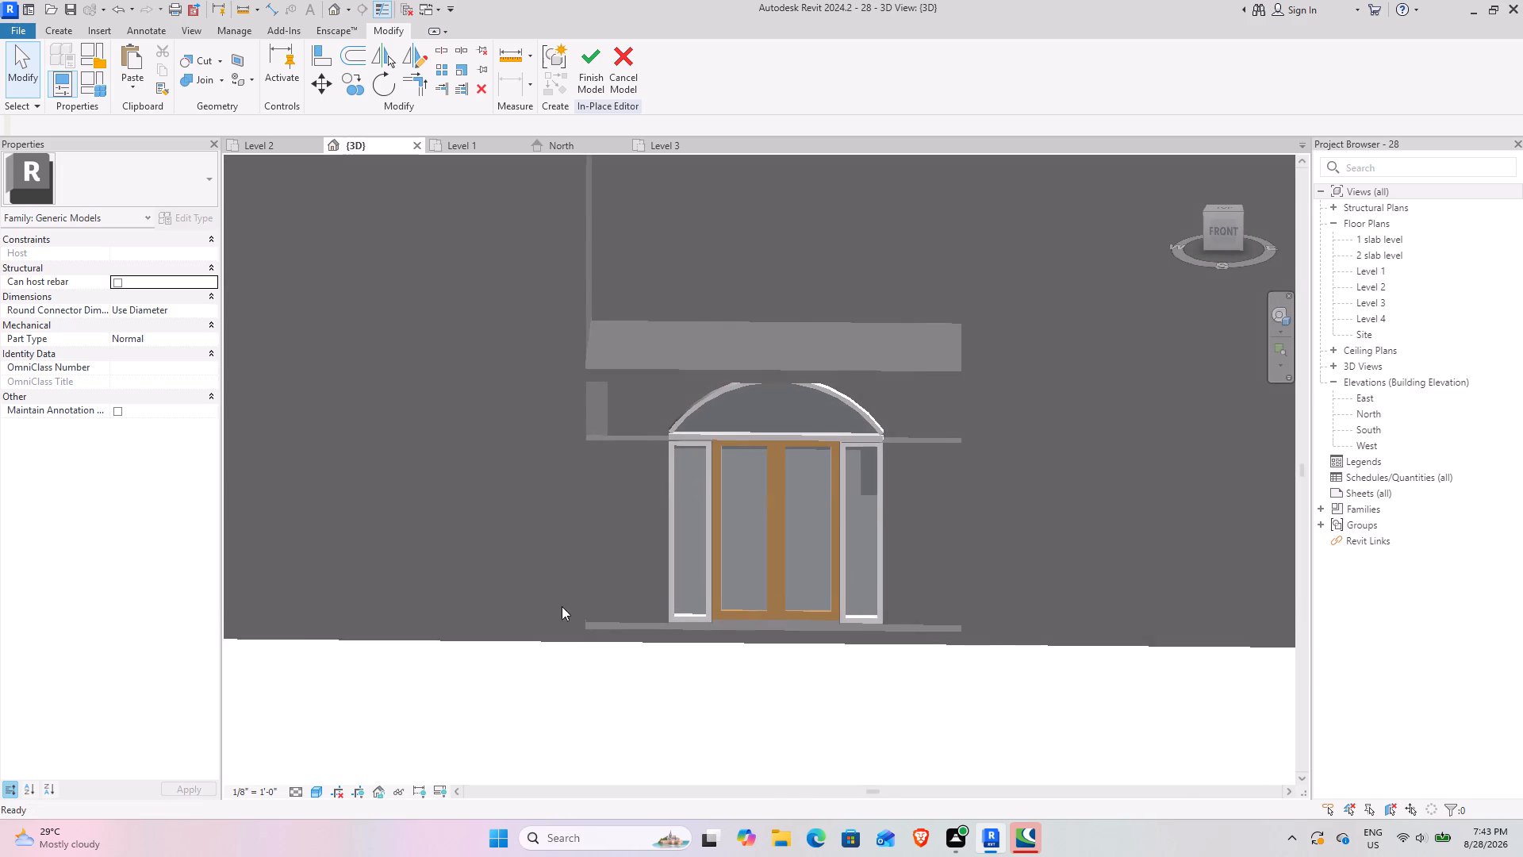
Finish the in-place model of the arched entrance transom.
{"action": "left_click", "coordinate": [590, 92]}
{"action": "left_click", "coordinate": [757, 375]}
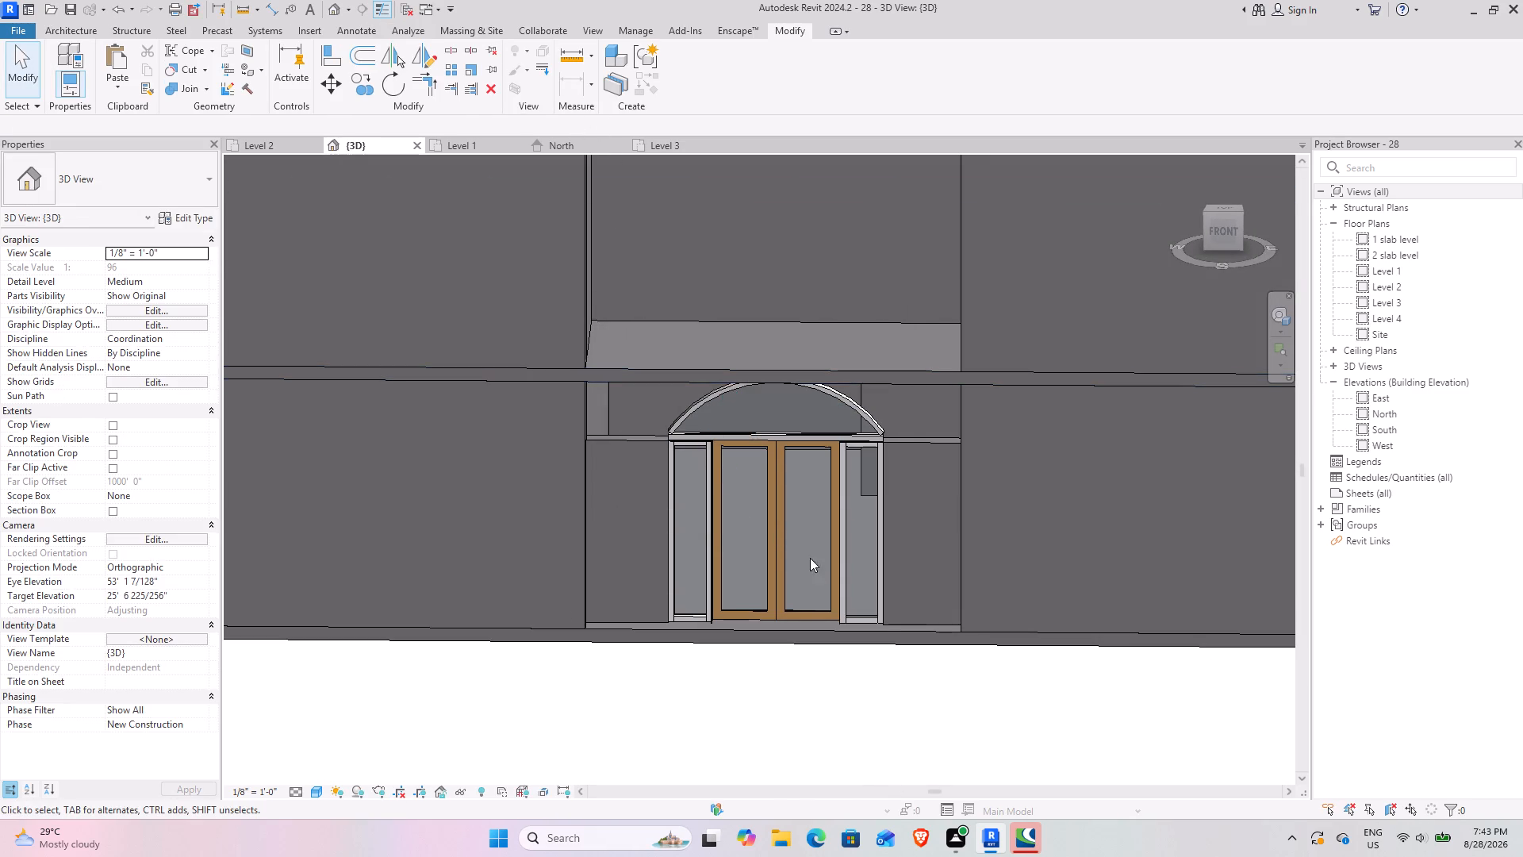
Inspect the finished arched transom over the entrance door in the 3D view.
{"action": "scroll", "coordinate": [817, 567], "scroll_direction": "down", "scroll_amount": 3}
{"action": "middle_click_drag", "start_coordinate": [723, 621], "coordinate": [549, 495], "text": "shift"}
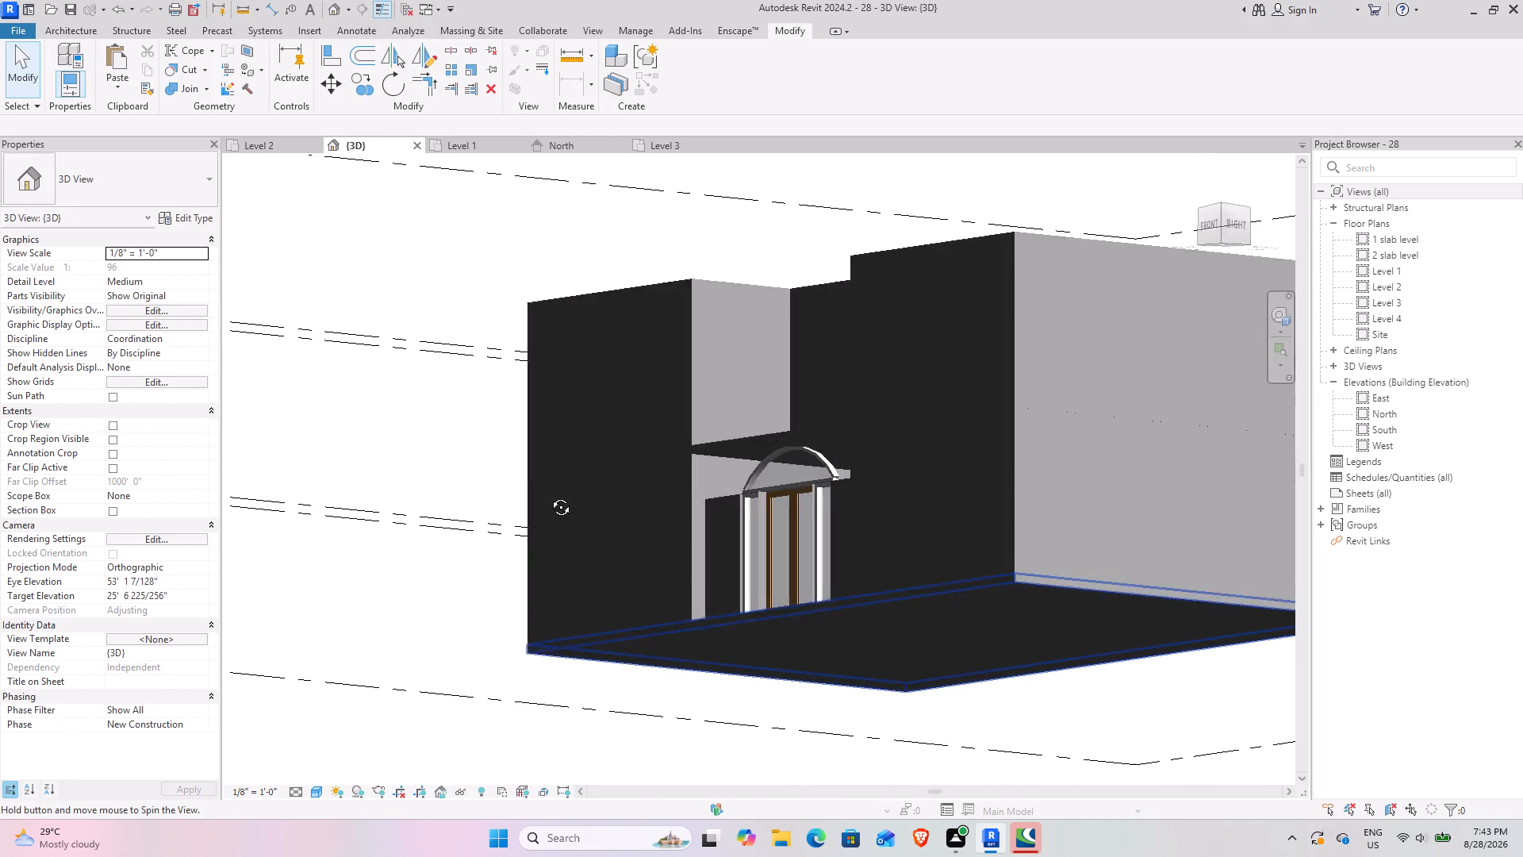
{"action": "middle_click_drag", "start_coordinate": [549, 495], "coordinate": [678, 601], "text": "shift"}
{"action": "scroll", "coordinate": [735, 459], "scroll_direction": "up", "scroll_amount": 7}
{"action": "middle_click_drag", "start_coordinate": [656, 559], "coordinate": [673, 559], "text": "shift"}
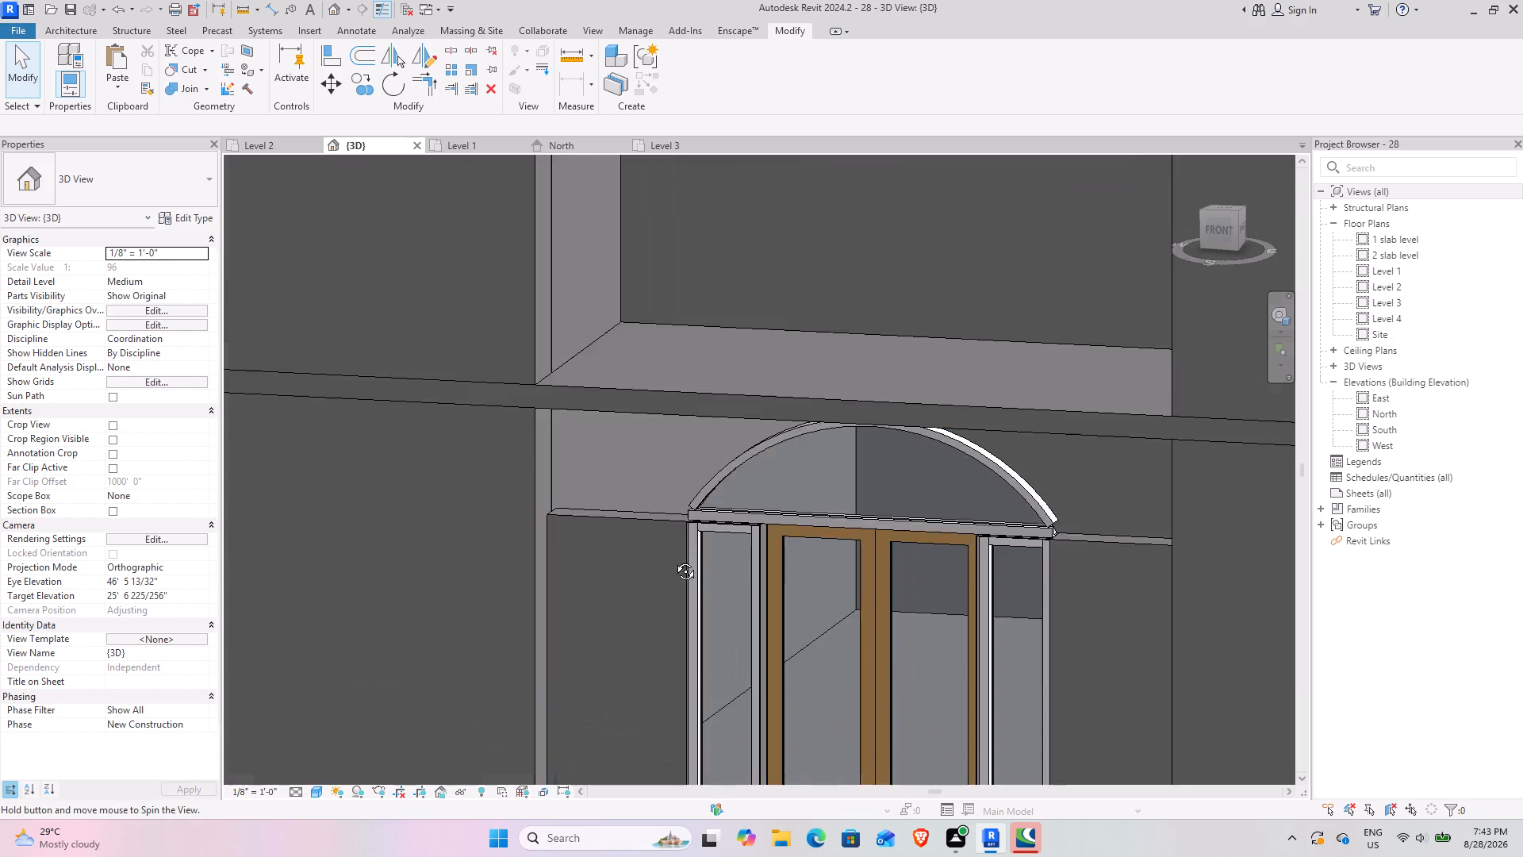
{"action": "middle_click_drag", "start_coordinate": [673, 559], "coordinate": [698, 552], "text": "shift"}
{"action": "scroll", "coordinate": [1134, 522], "scroll_direction": "up", "scroll_amount": 3}
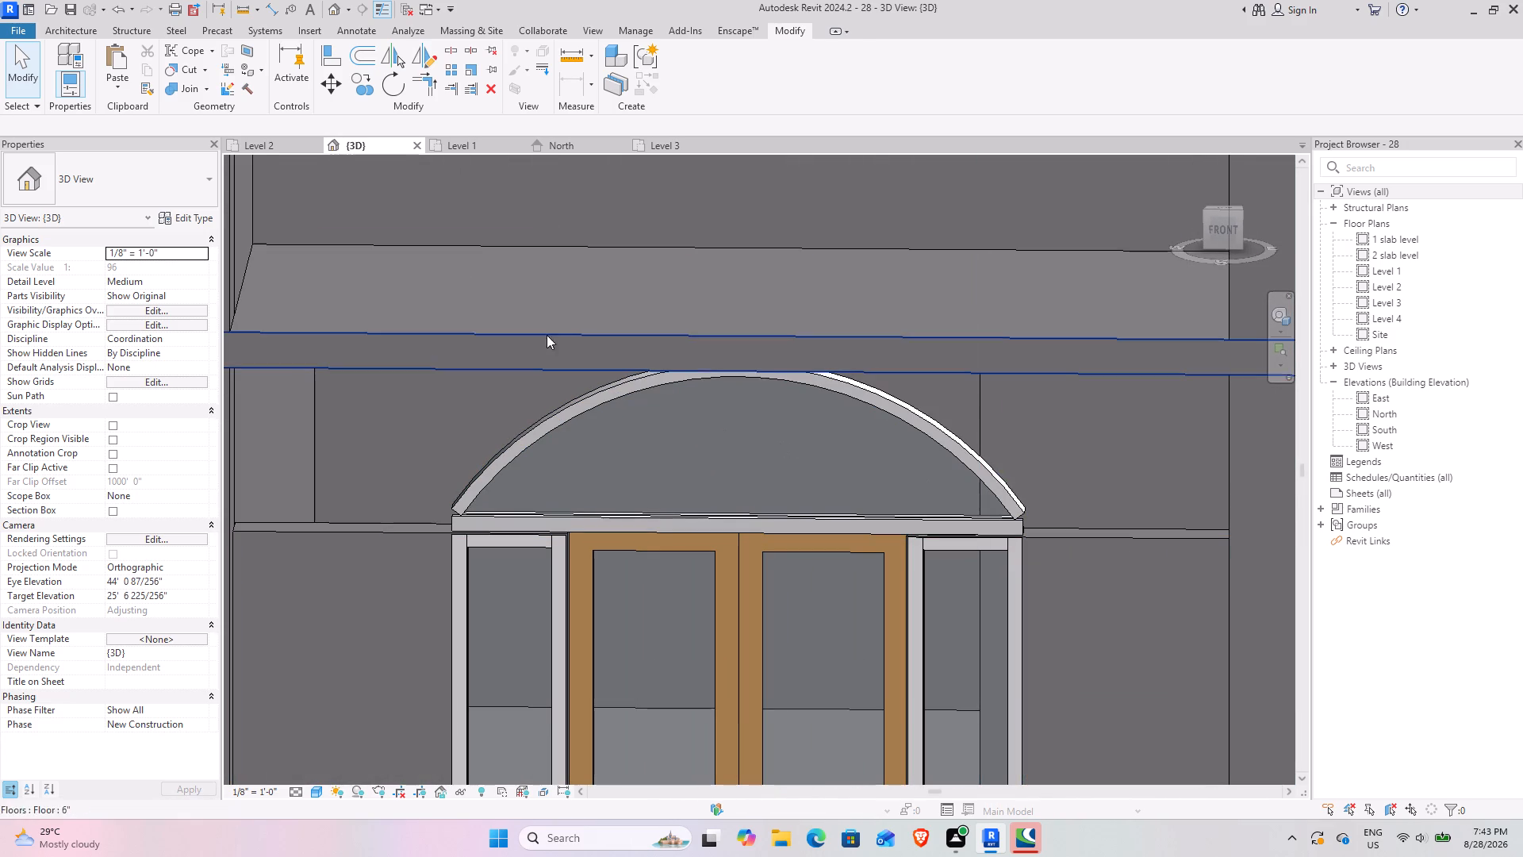
Open the Level 1 floor plan and examine the entrance double door with its sidelights.
{"action": "left_click", "coordinate": [473, 148]}
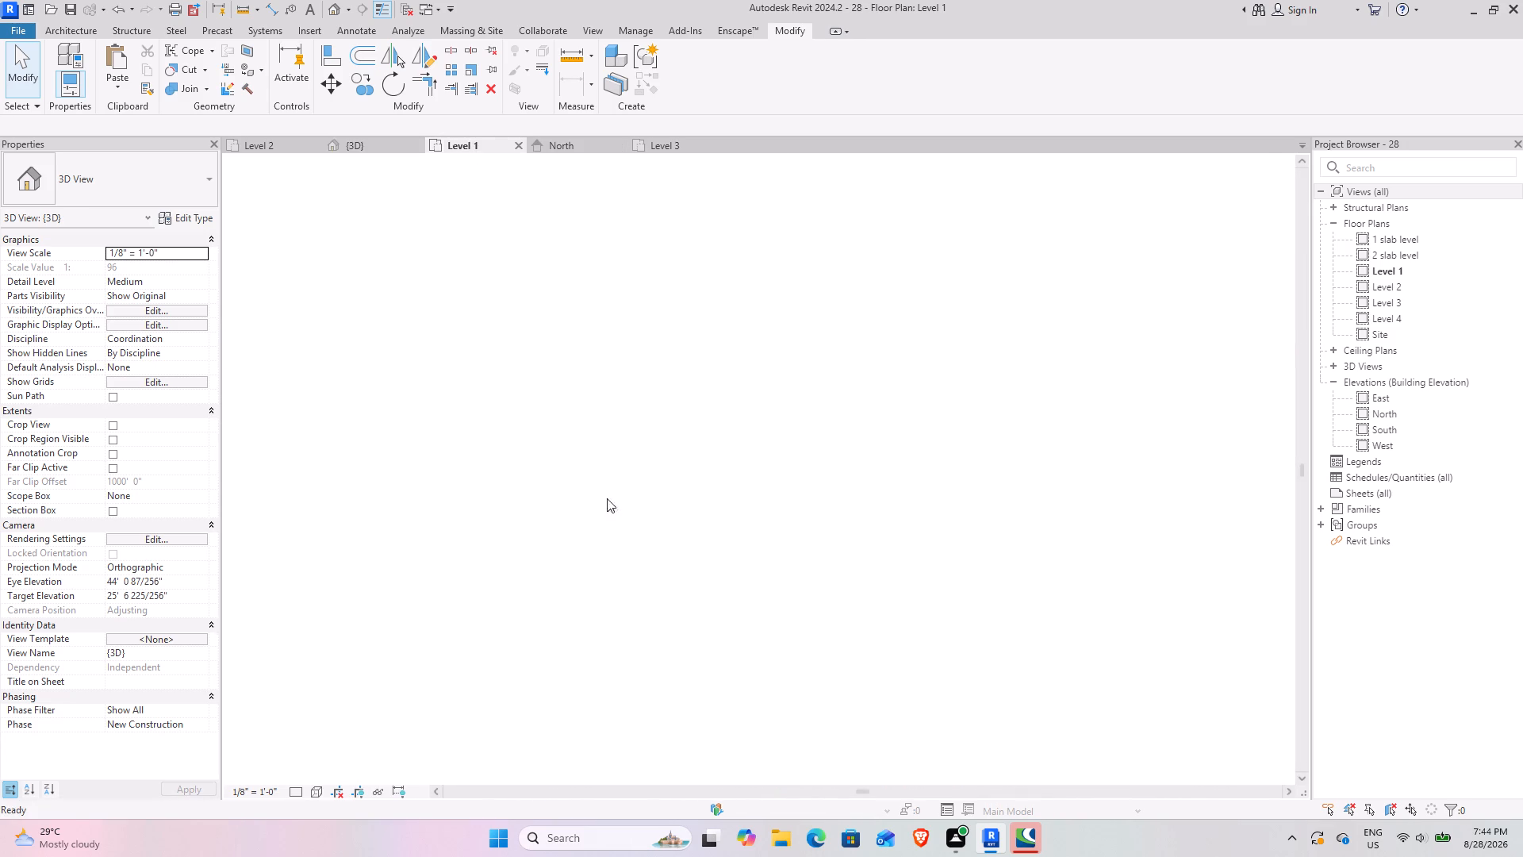
{"action": "scroll", "coordinate": [658, 551], "scroll_direction": "down", "scroll_amount": 16}
{"action": "middle_click_drag", "start_coordinate": [581, 582], "coordinate": [827, 547]}
{"action": "scroll", "coordinate": [790, 549], "scroll_direction": "down", "scroll_amount": 4}
{"action": "middle_click_drag", "start_coordinate": [669, 564], "coordinate": [741, 567]}
{"action": "scroll", "coordinate": [593, 519], "scroll_direction": "up", "scroll_amount": 3}
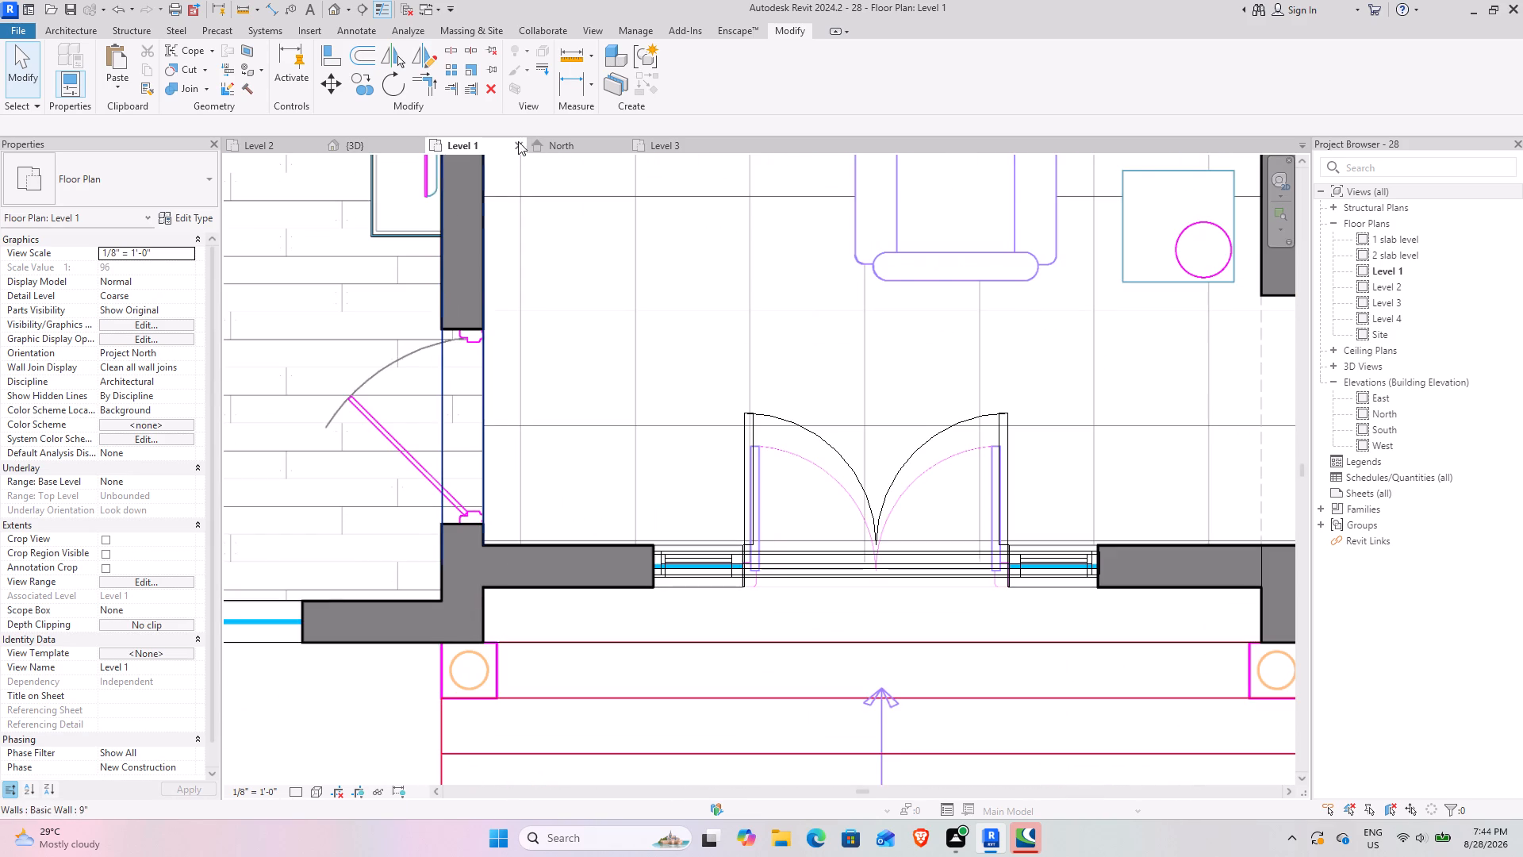
Set up a new Basic Wall of type 9" on Level 1 with its top constraint set to Unconnected.
{"action": "left_click", "coordinate": [82, 34]}
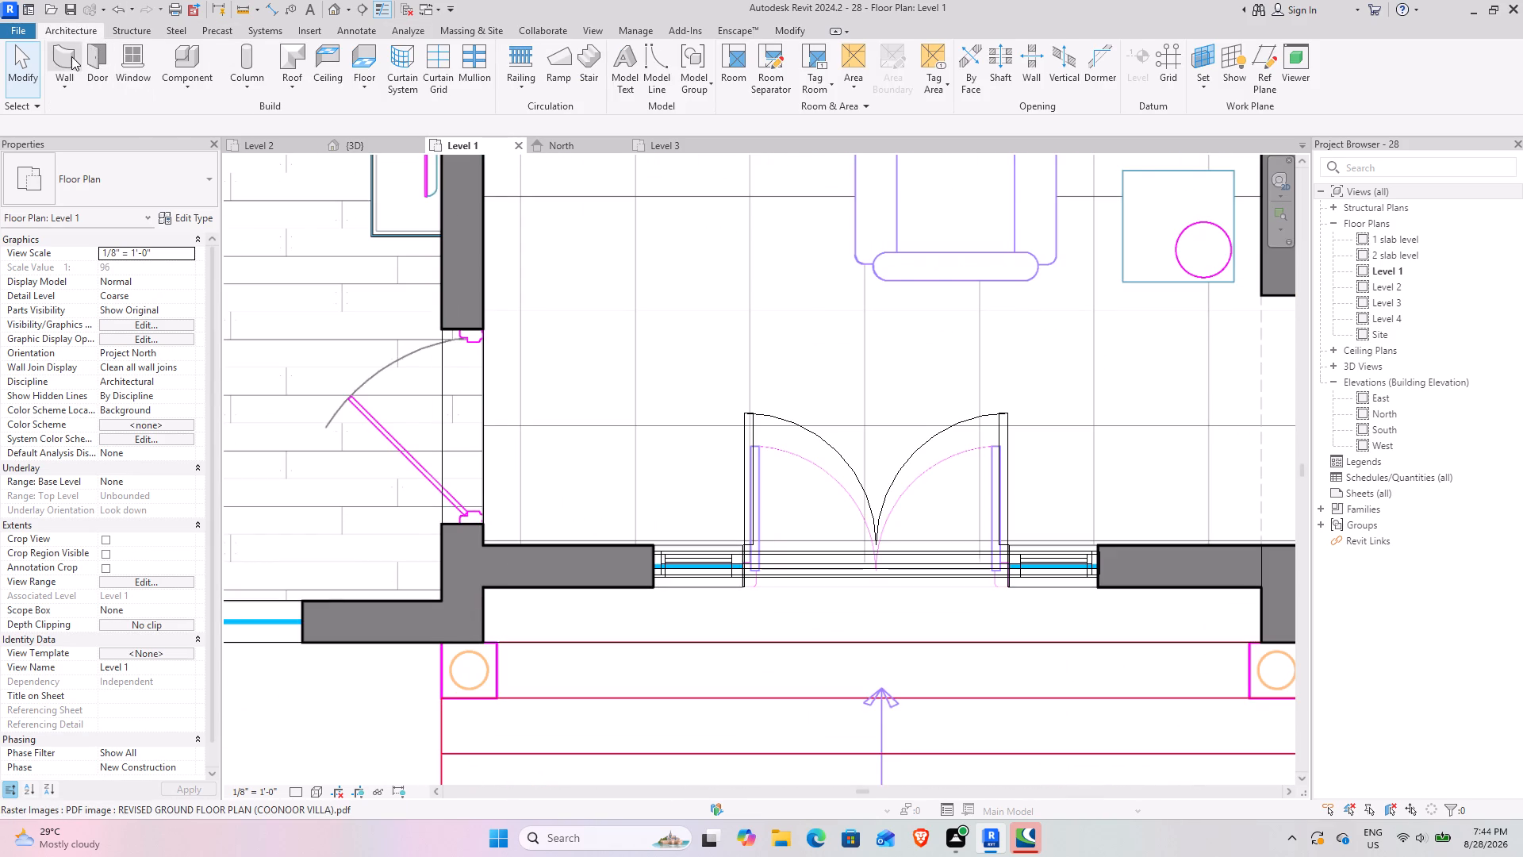
{"action": "left_click", "coordinate": [71, 56]}
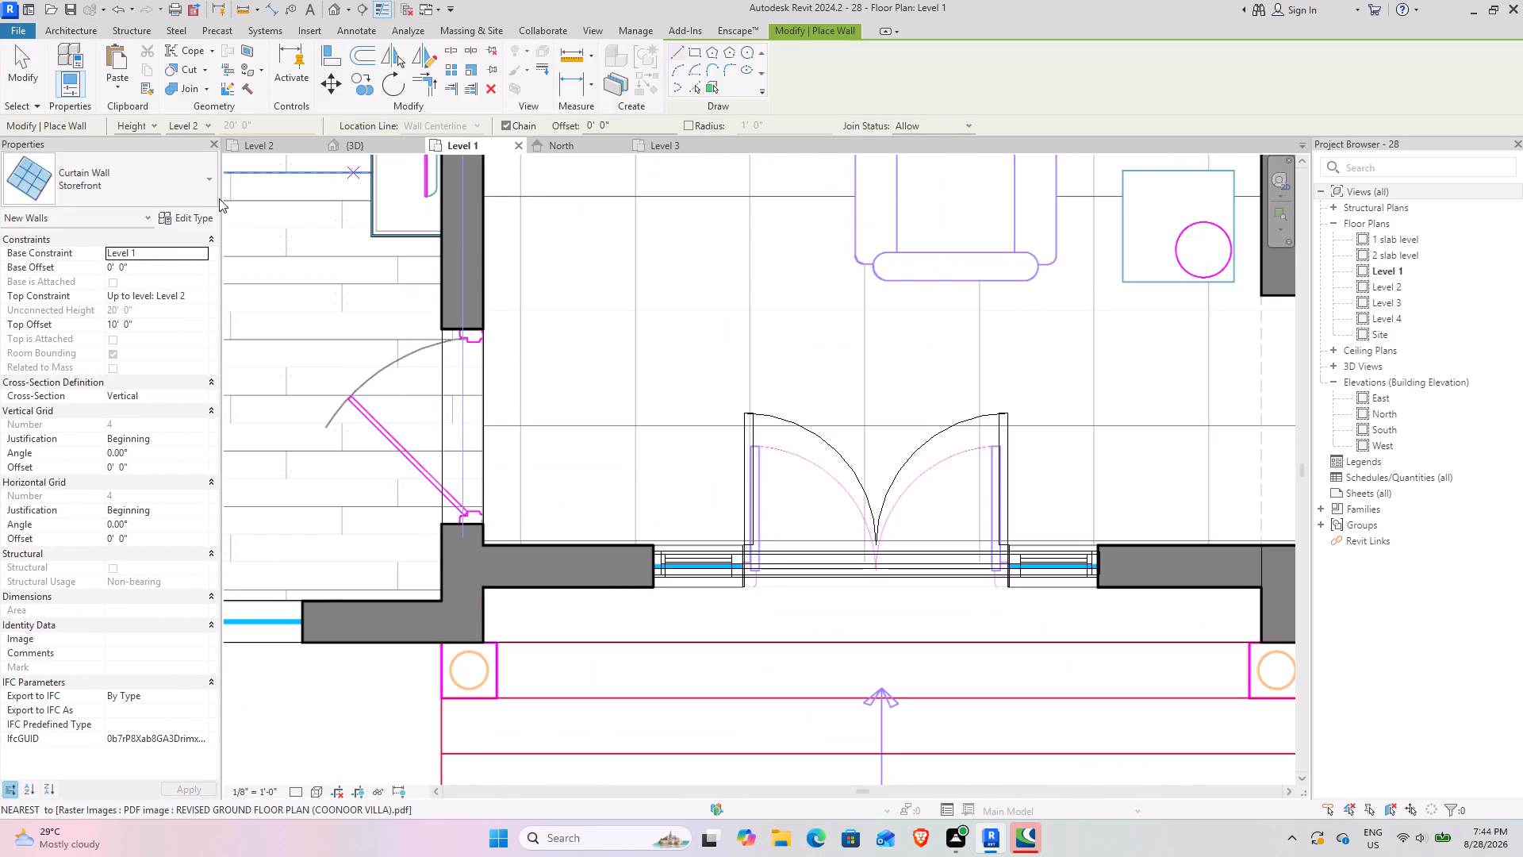
{"action": "left_click", "coordinate": [177, 161]}
{"action": "scroll", "coordinate": [136, 287], "scroll_direction": "up", "scroll_amount": 2}
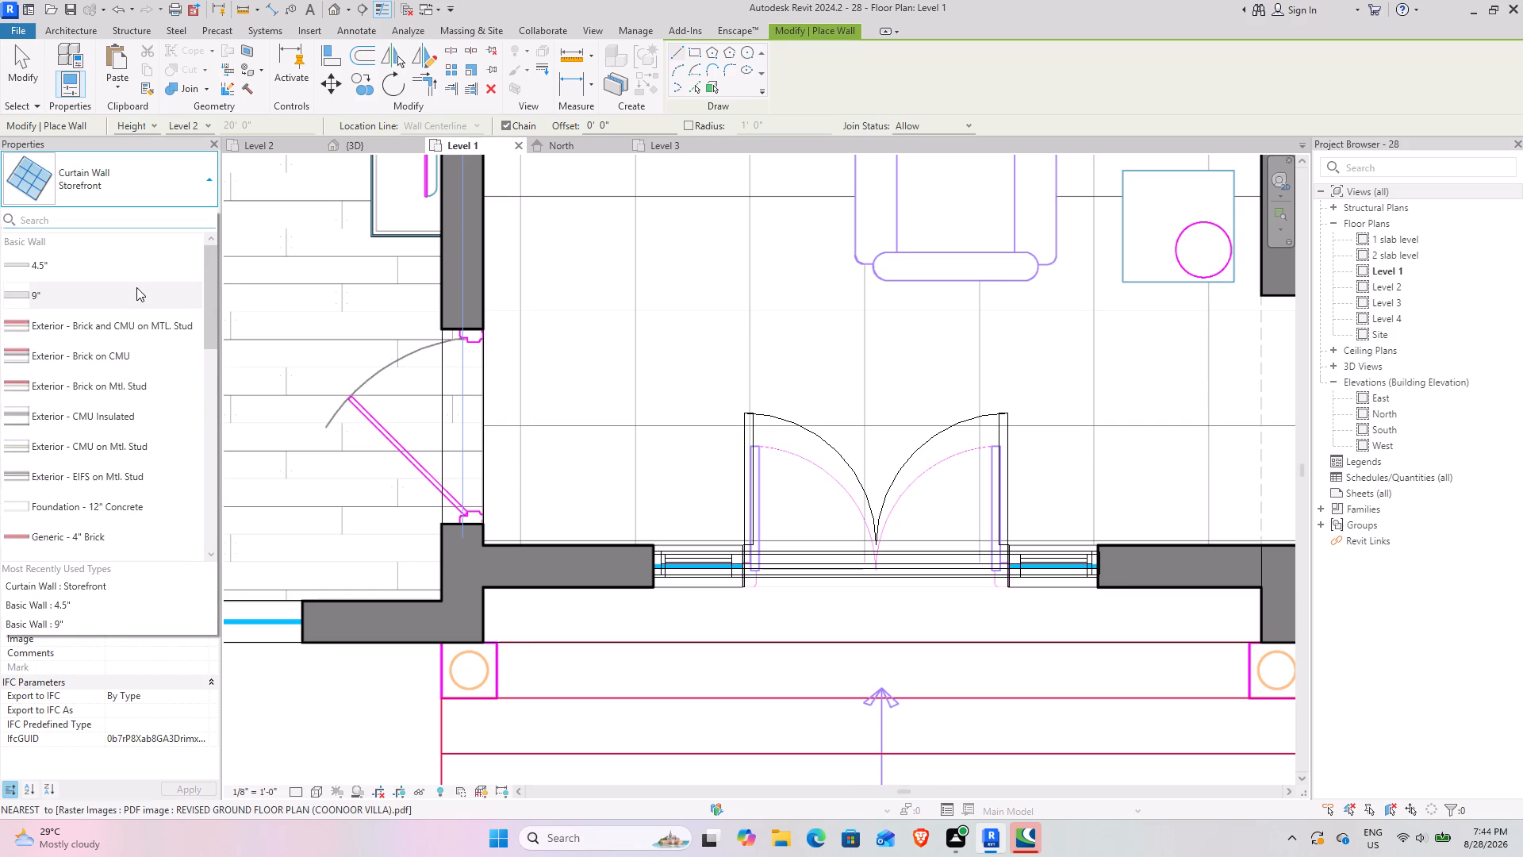
{"action": "scroll", "coordinate": [136, 287], "scroll_direction": "up", "scroll_amount": 3}
{"action": "left_click", "coordinate": [124, 294]}
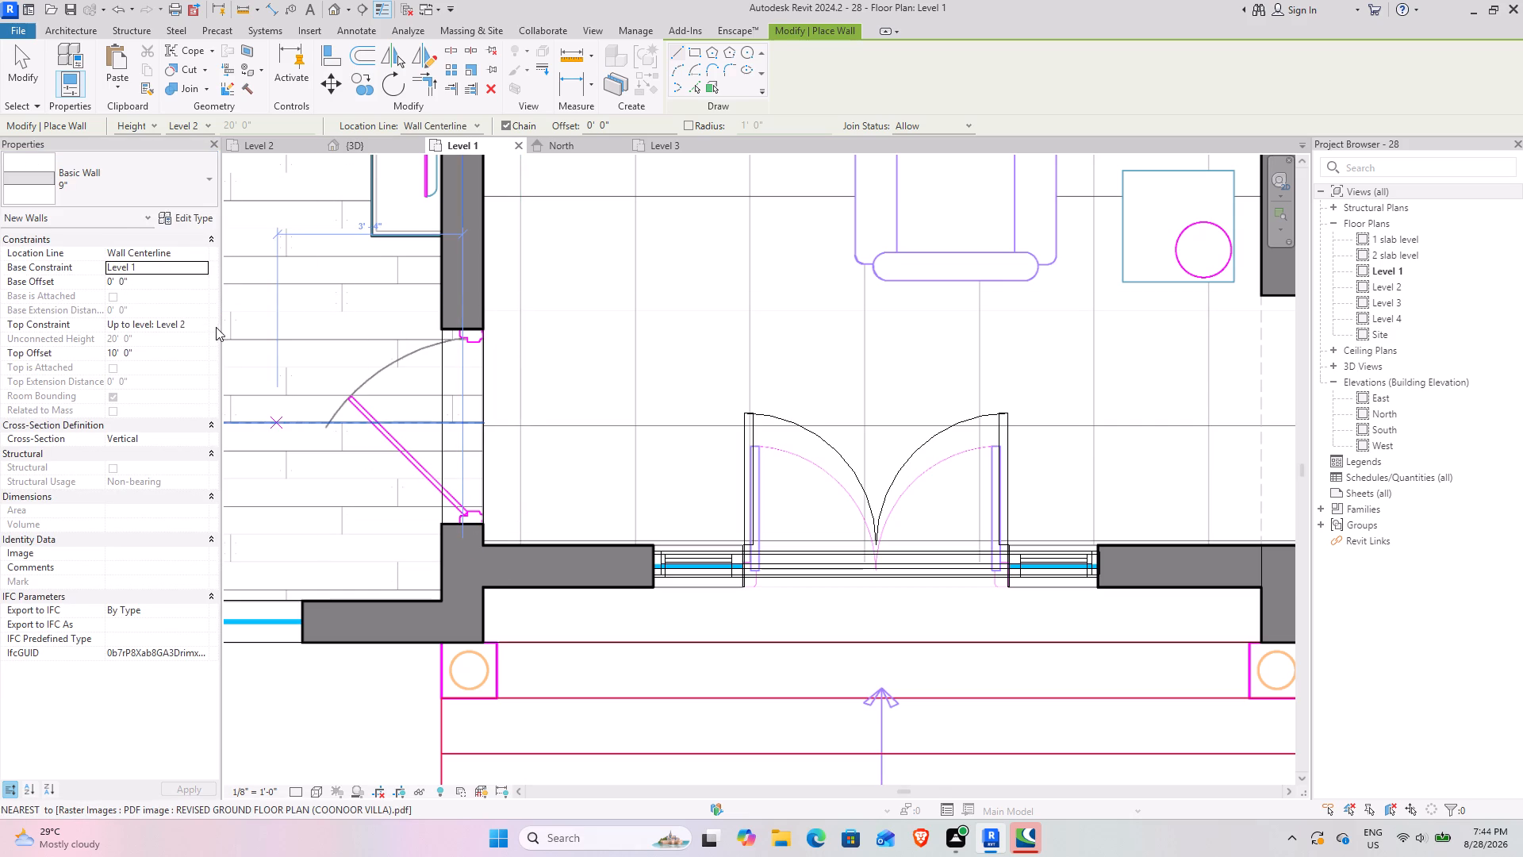
{"action": "left_click", "coordinate": [194, 320]}
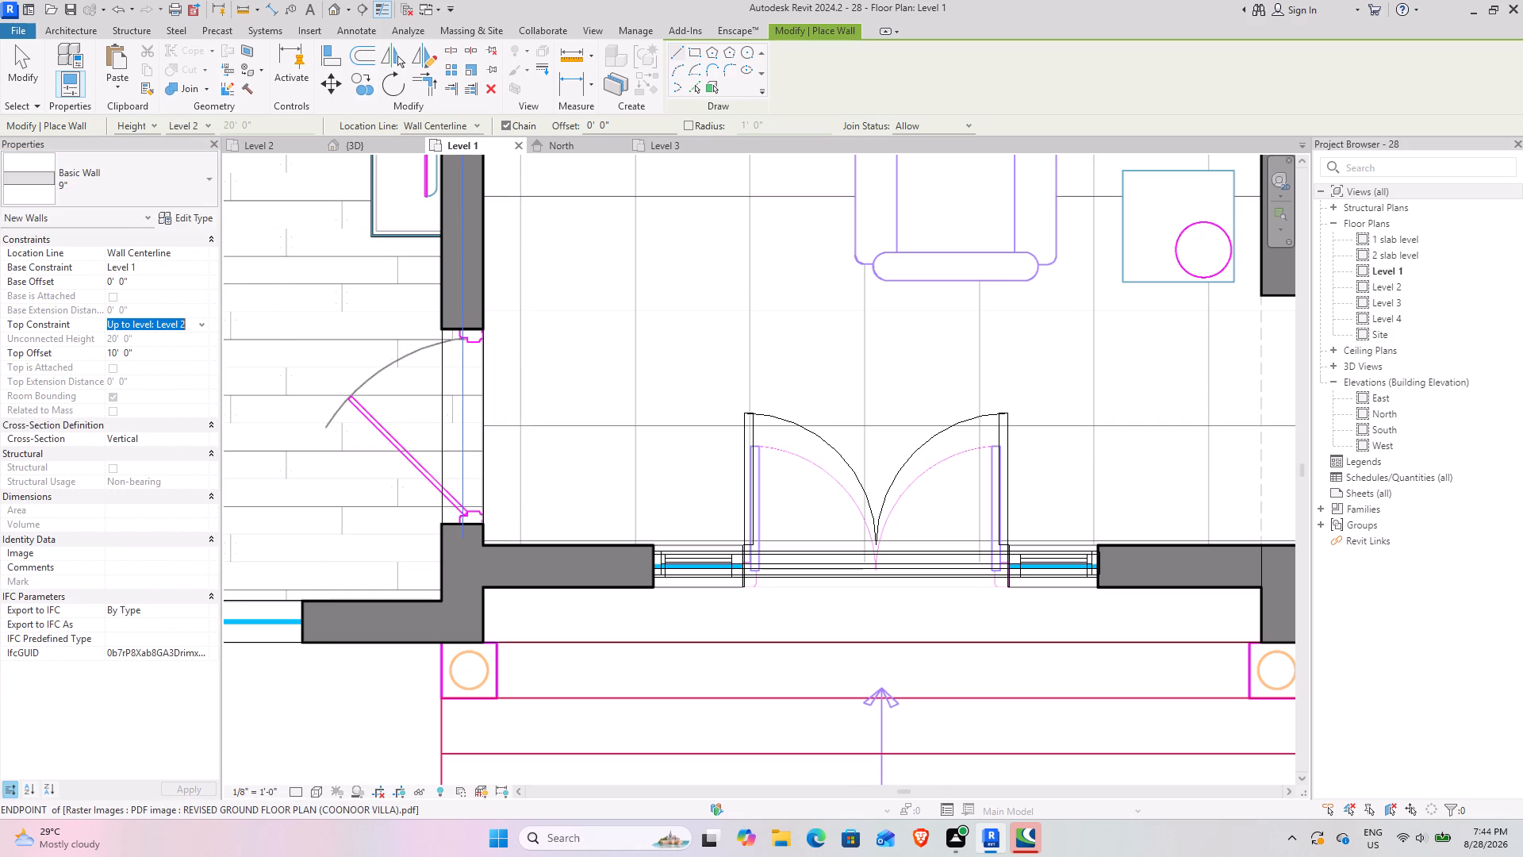
{"action": "left_click", "coordinate": [201, 326]}
{"action": "scroll", "coordinate": [161, 383], "scroll_direction": "up", "scroll_amount": 3}
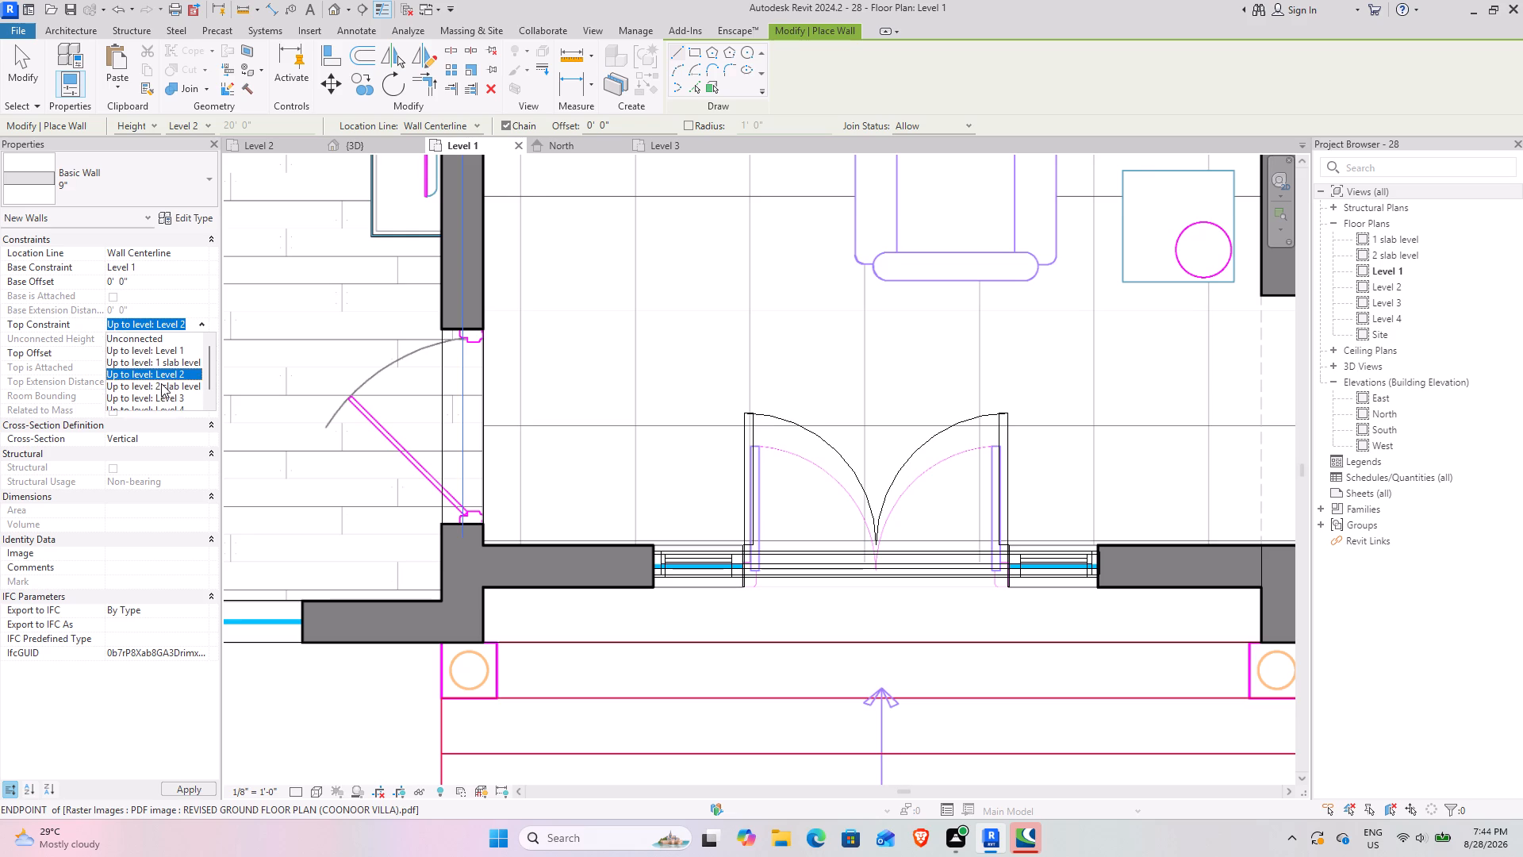
{"action": "scroll", "coordinate": [161, 381], "scroll_direction": "up", "scroll_amount": 3}
{"action": "left_click", "coordinate": [143, 335]}
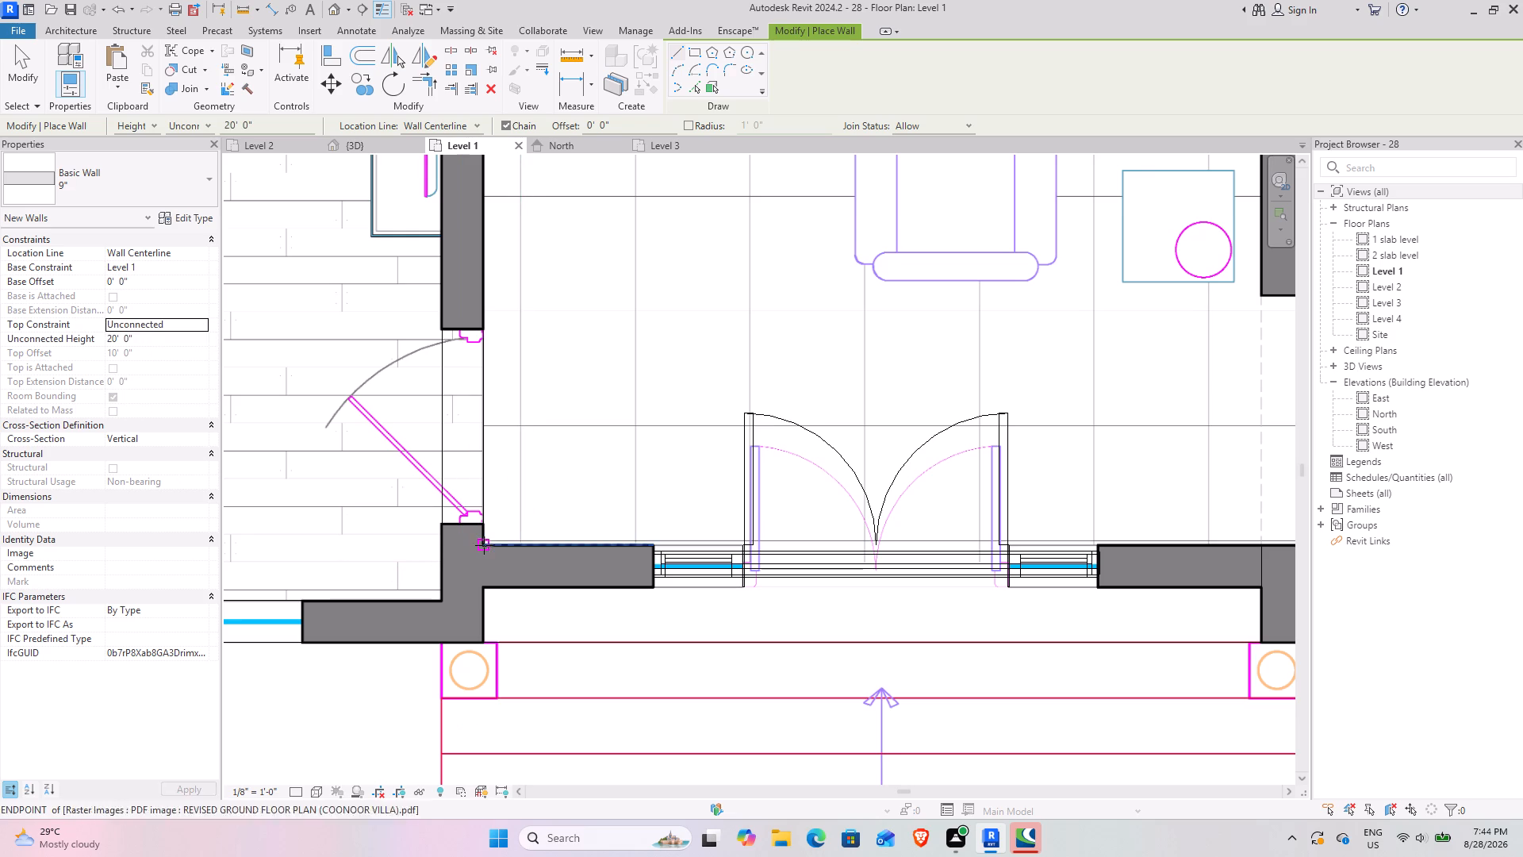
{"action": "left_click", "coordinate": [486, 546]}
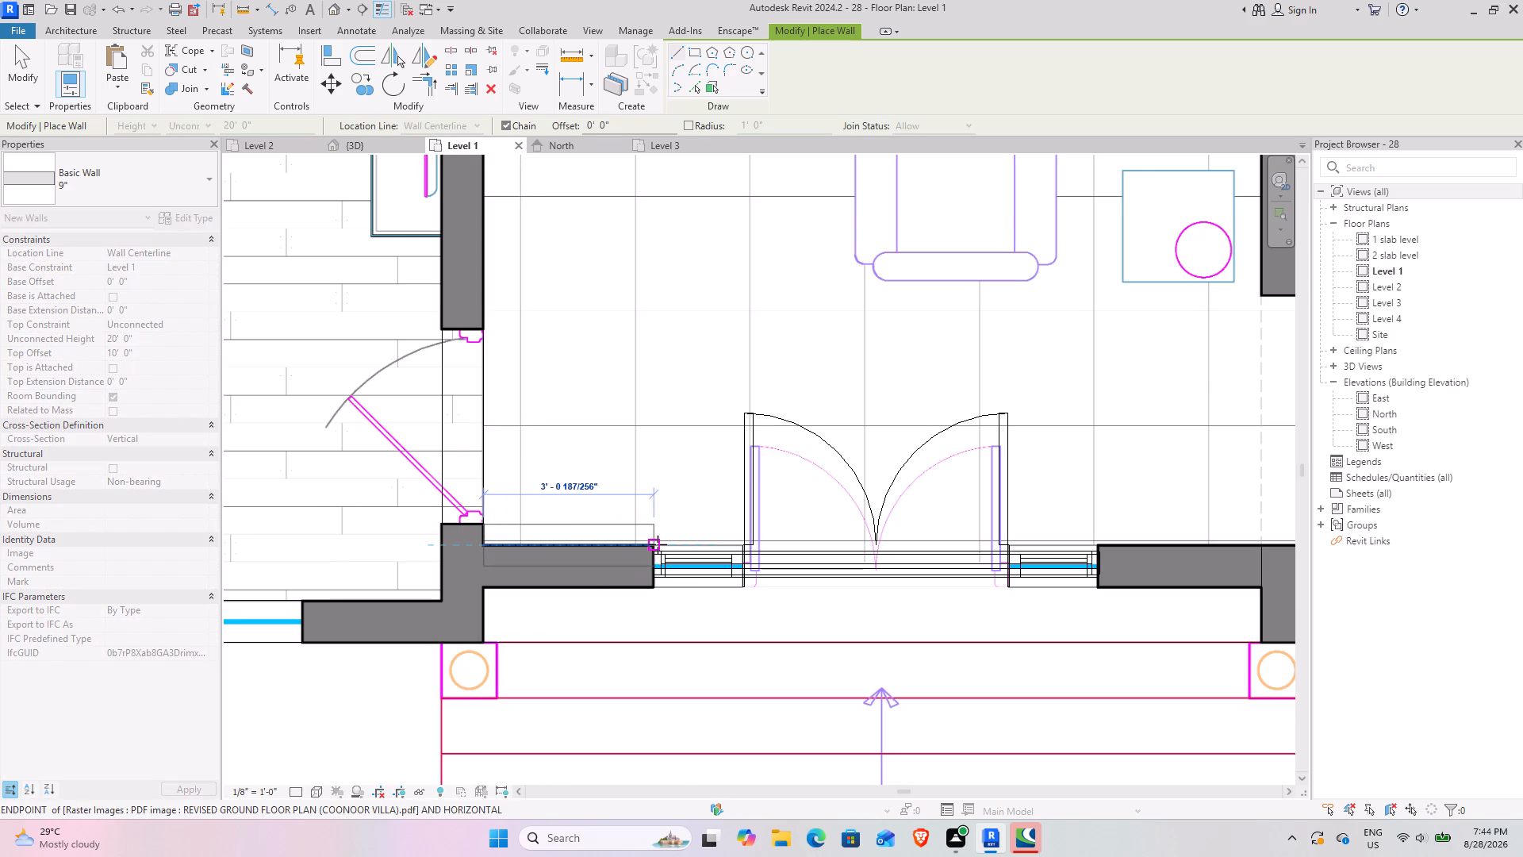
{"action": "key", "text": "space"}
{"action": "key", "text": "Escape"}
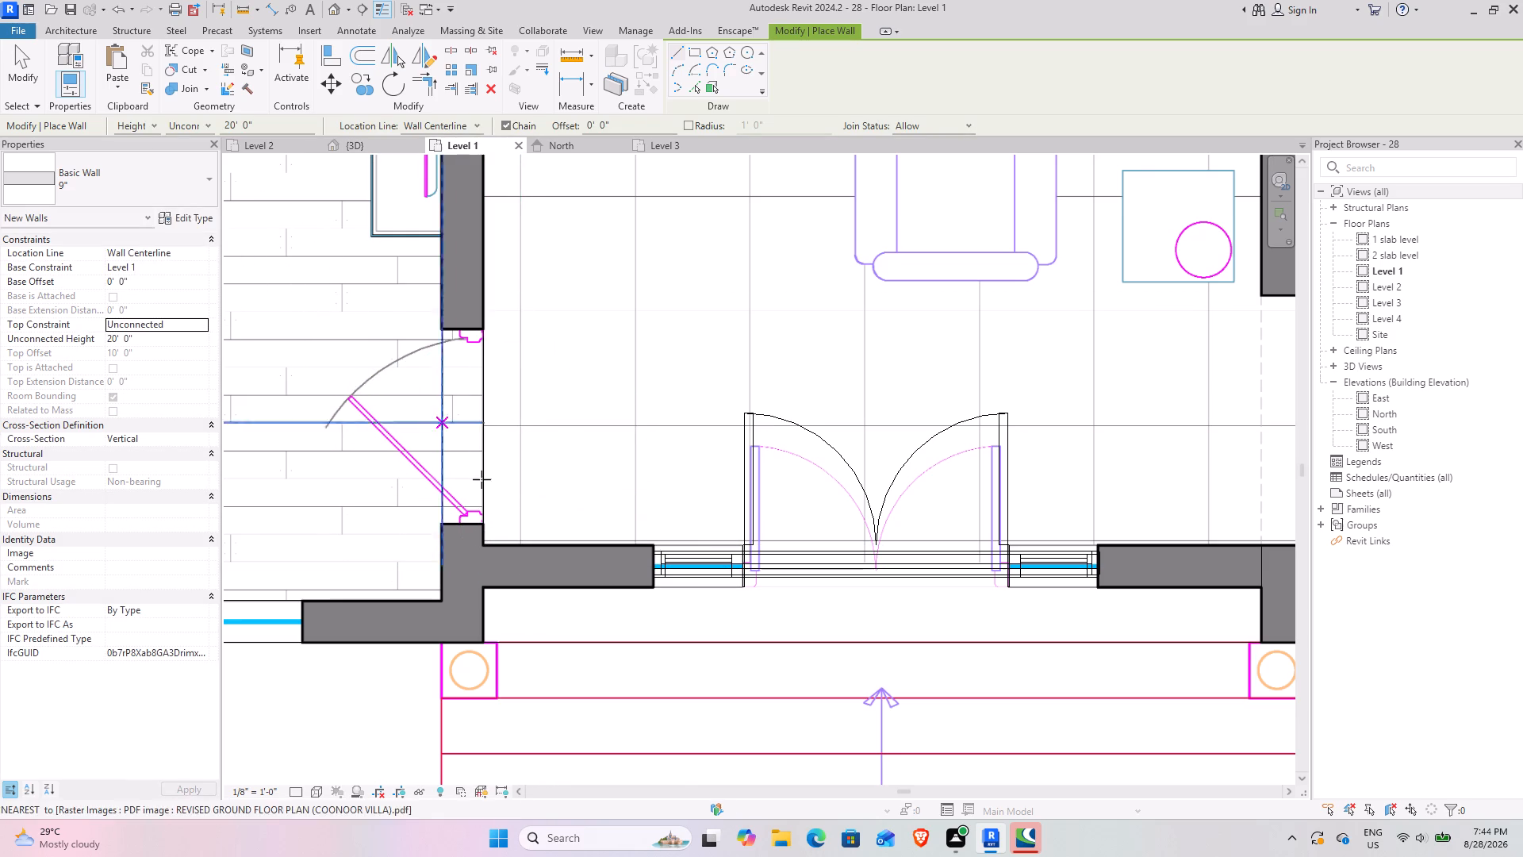
Draw a 9" wall with location line Finish Face: Exterior over the existing wall, from the left inner corner to the left entrance sidelight.
{"action": "left_click", "coordinate": [475, 121]}
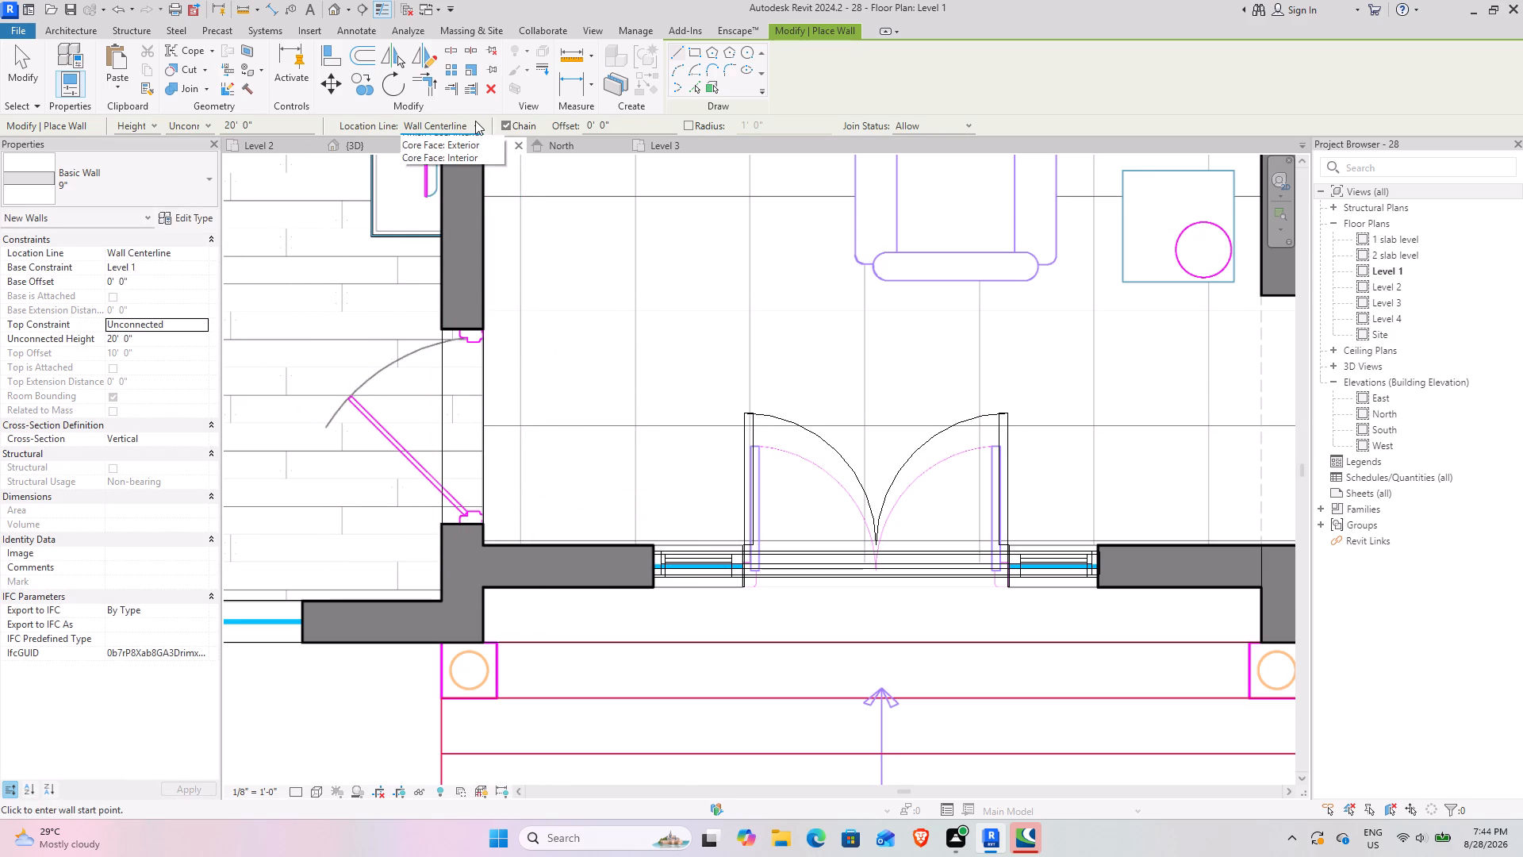
{"action": "left_click", "coordinate": [462, 167]}
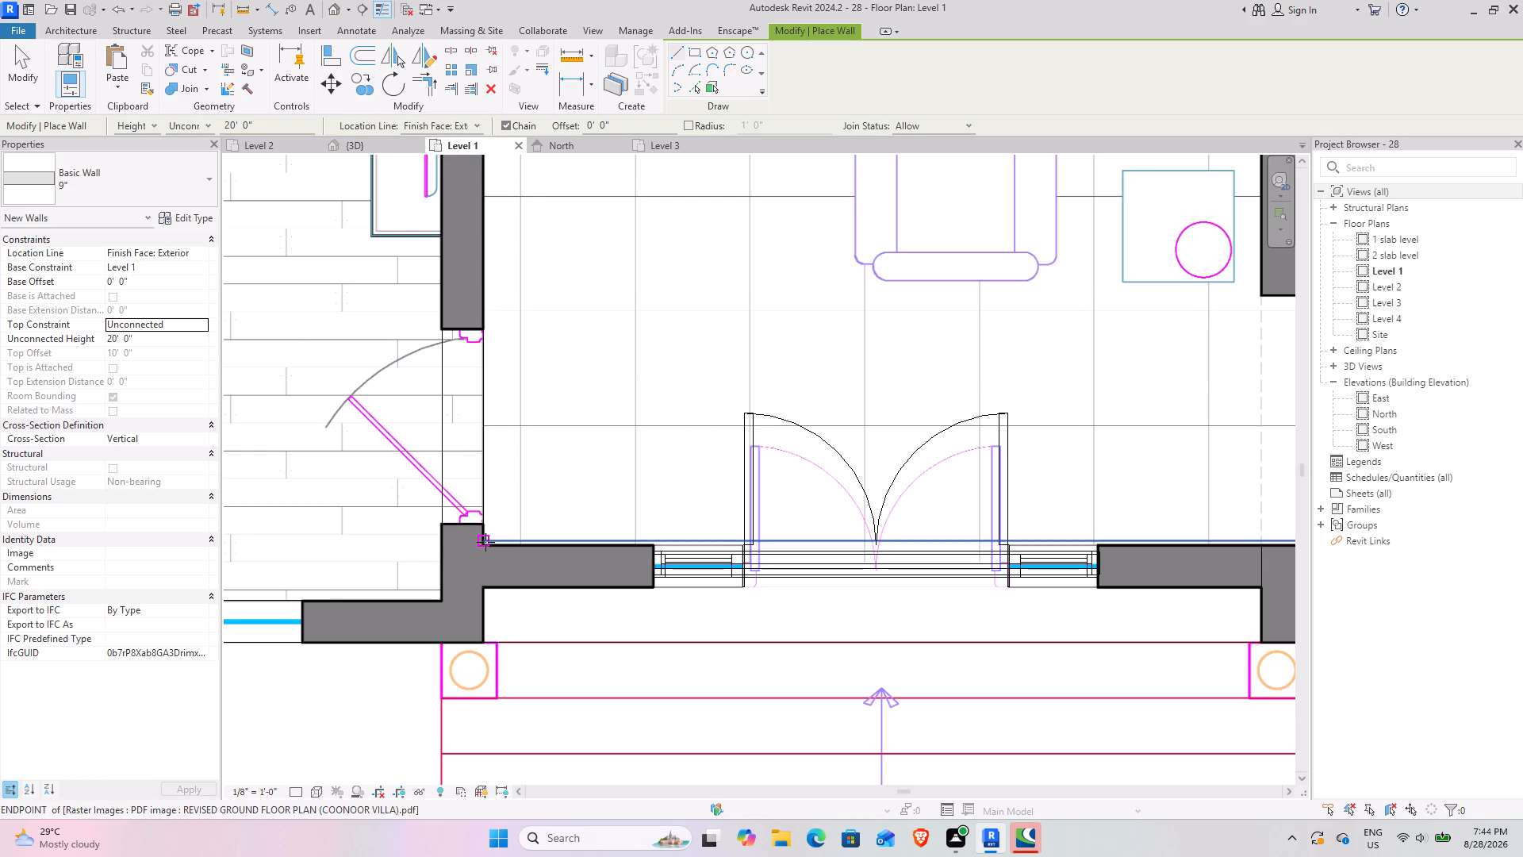
{"action": "scroll", "coordinate": [481, 545], "scroll_direction": "up", "scroll_amount": 5}
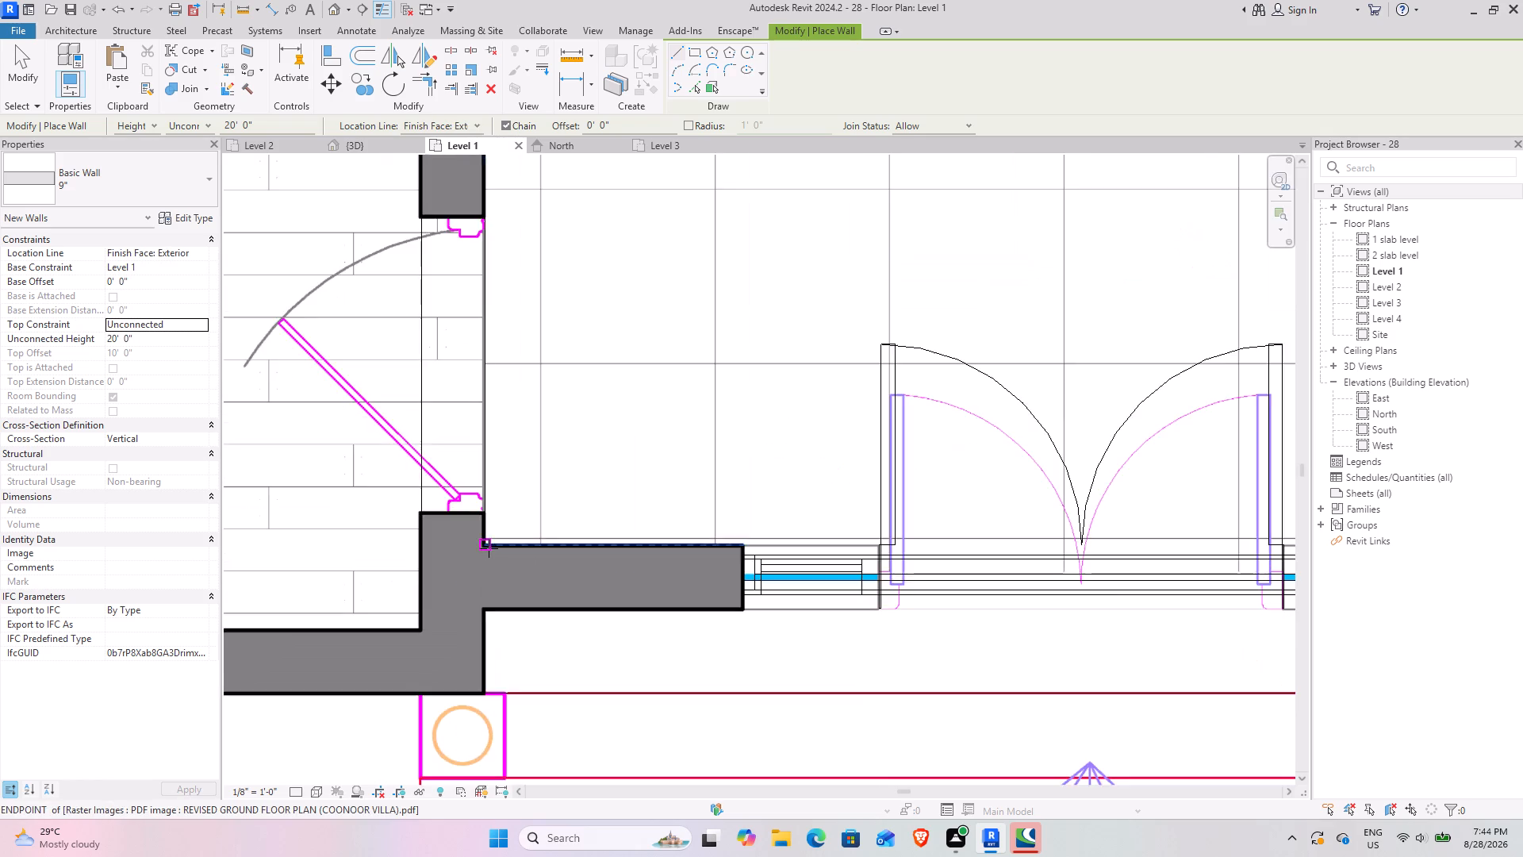
{"action": "scroll", "coordinate": [489, 548], "scroll_direction": "up", "scroll_amount": 2}
{"action": "left_click", "coordinate": [481, 545]}
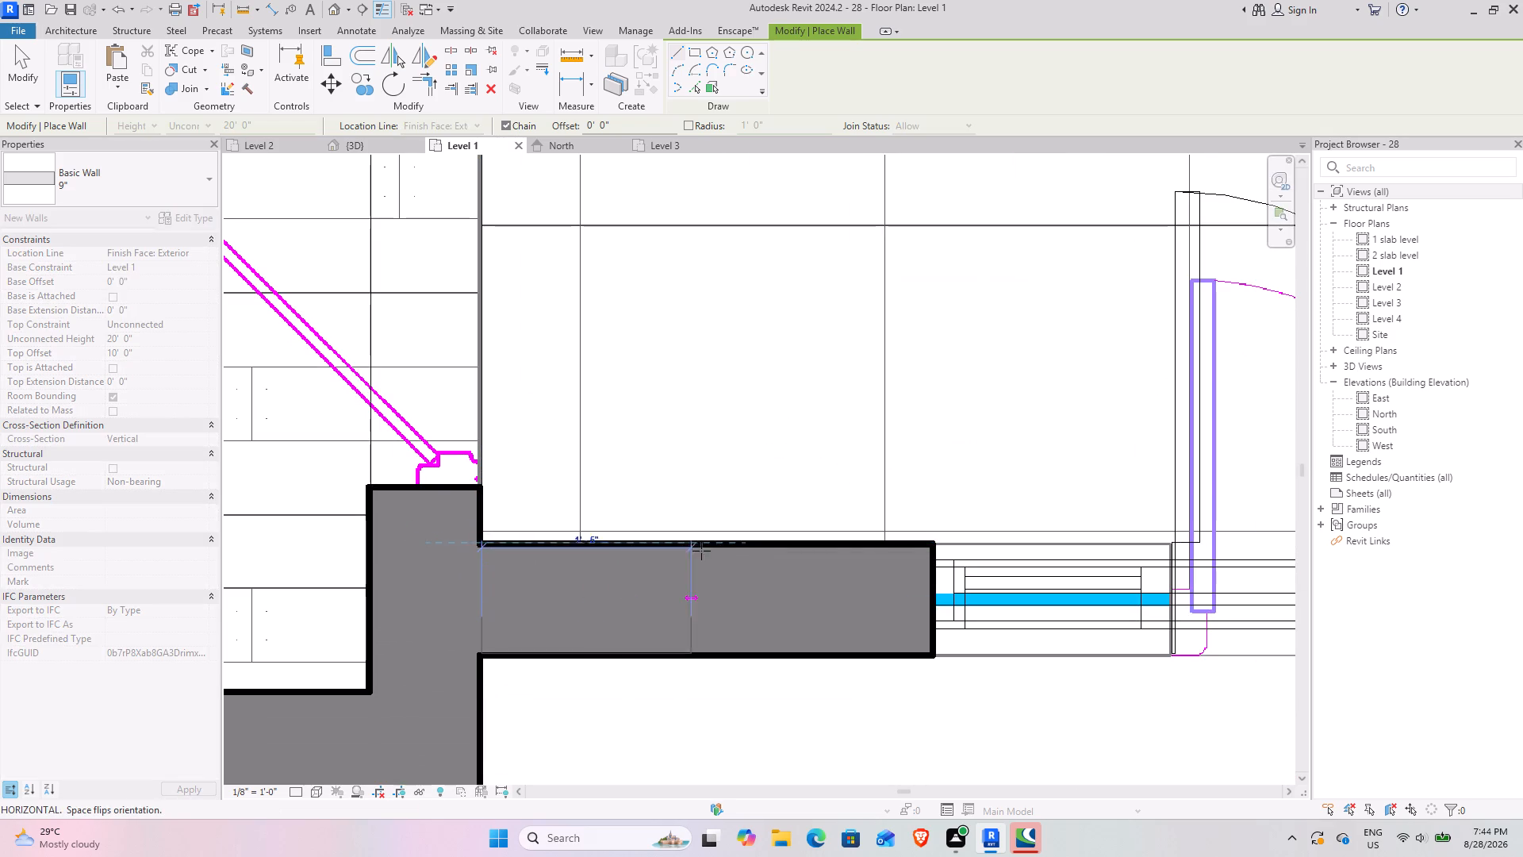
{"action": "left_click", "coordinate": [937, 551]}
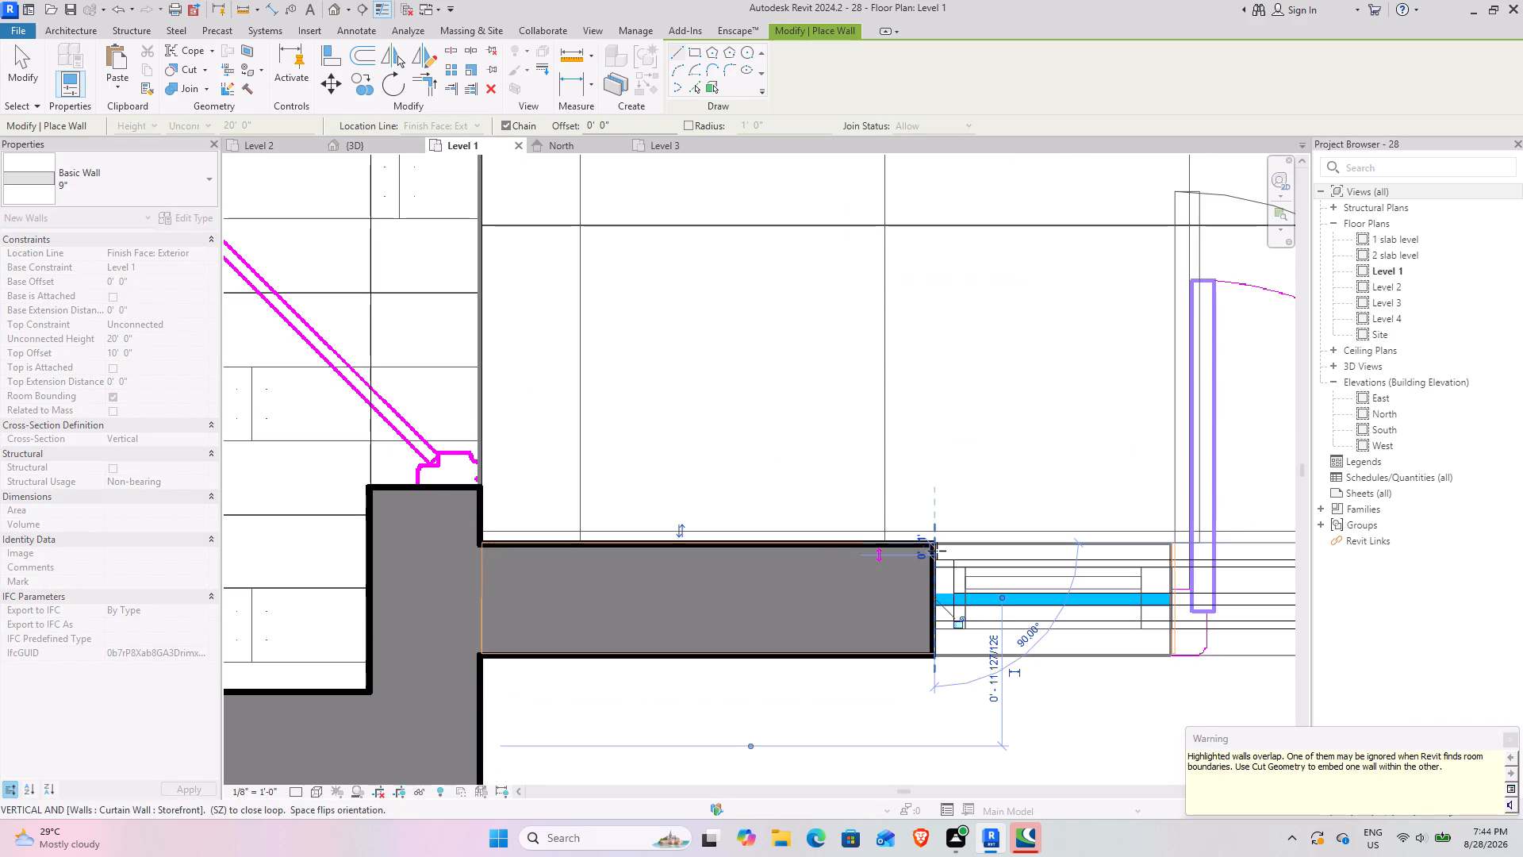
{"action": "key", "text": "Escape"}
Draw a matching 9" wall over the existing wall from the right entrance sidelight to the right-hand wall corner.
{"action": "scroll", "coordinate": [1070, 586], "scroll_direction": "down", "scroll_amount": 4}
{"action": "middle_click_drag", "start_coordinate": [1093, 601], "coordinate": [869, 601]}
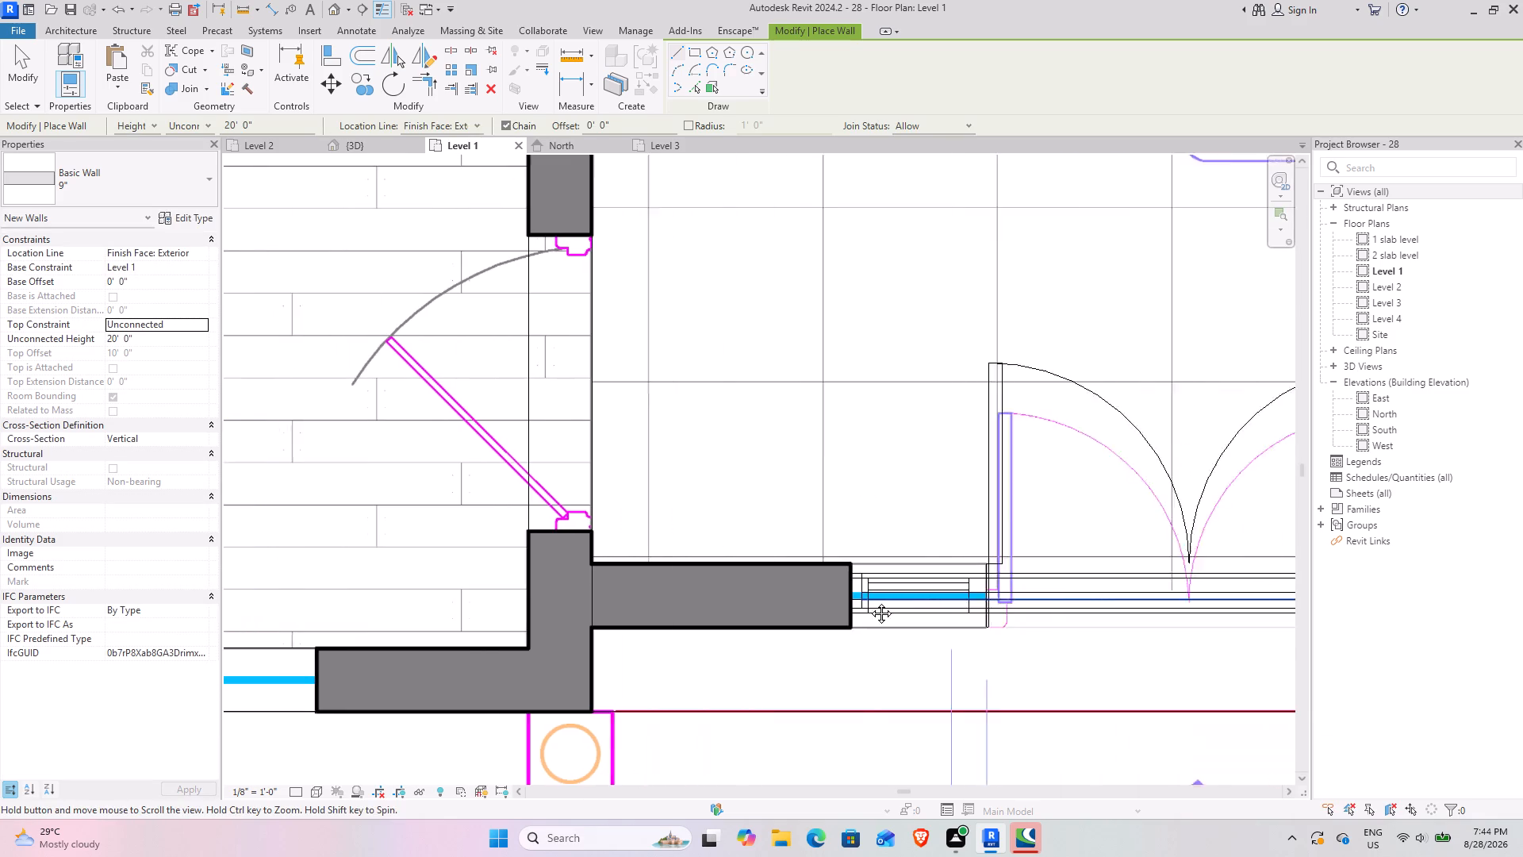
{"action": "middle_click_drag", "start_coordinate": [869, 601], "coordinate": [365, 594]}
{"action": "scroll", "coordinate": [953, 556], "scroll_direction": "up", "scroll_amount": 5}
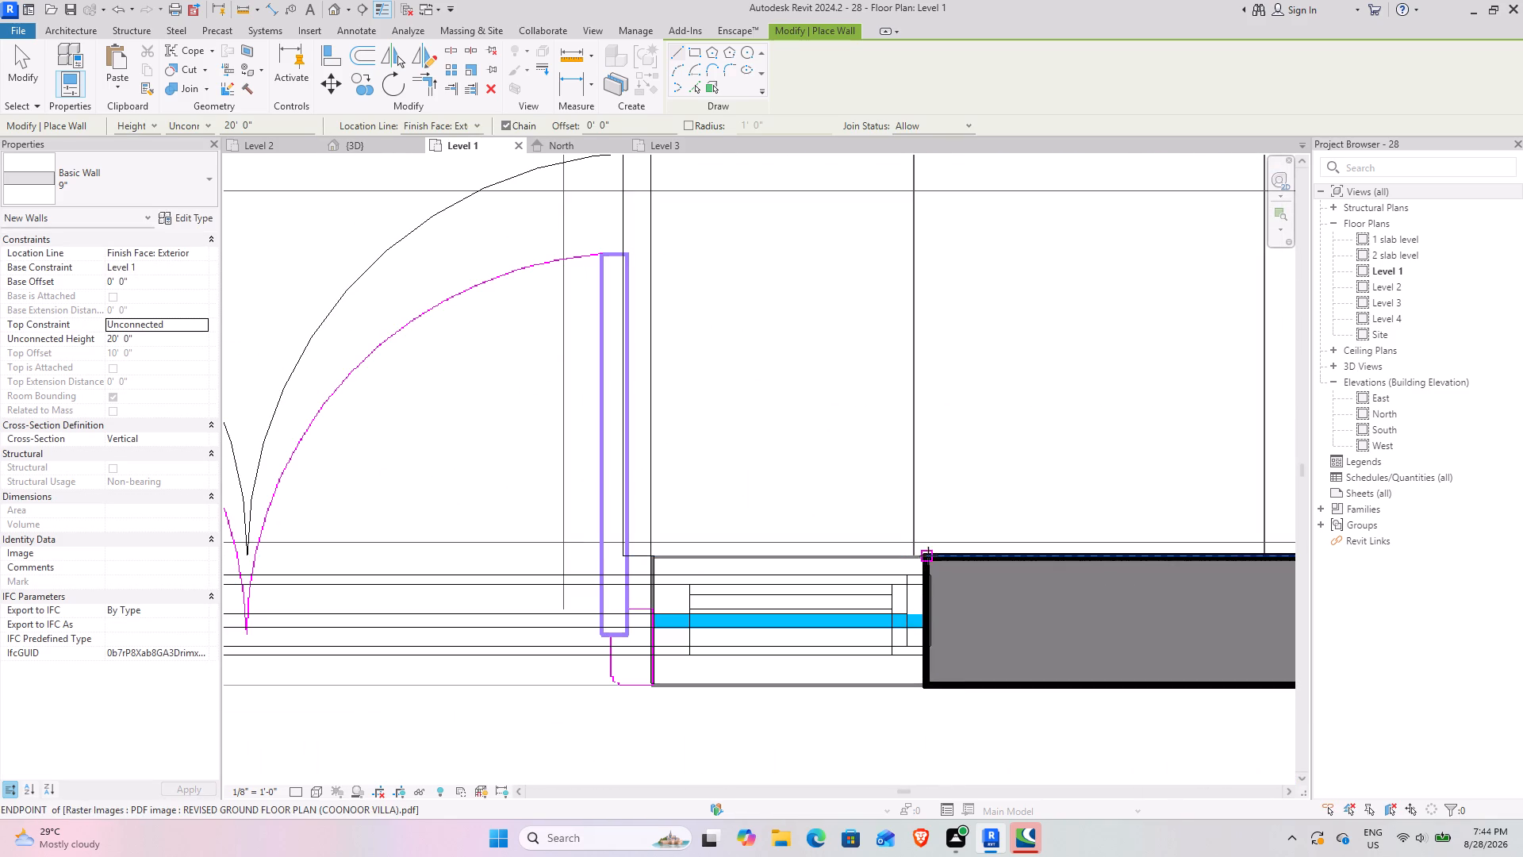
{"action": "left_click", "coordinate": [924, 555]}
{"action": "middle_click_drag", "start_coordinate": [1127, 568], "coordinate": [505, 561]}
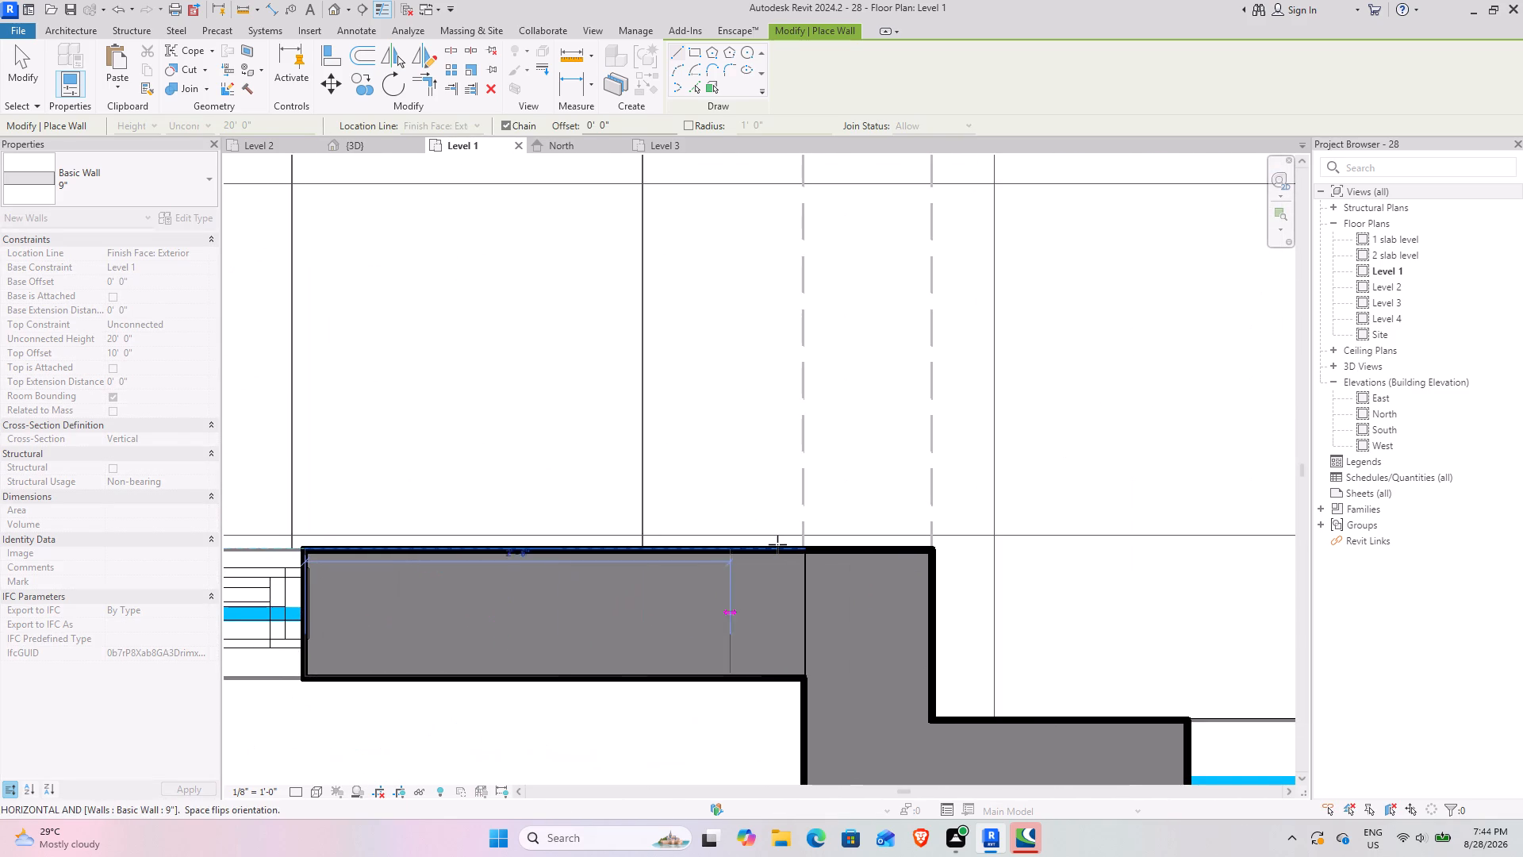
{"action": "left_click", "coordinate": [802, 545]}
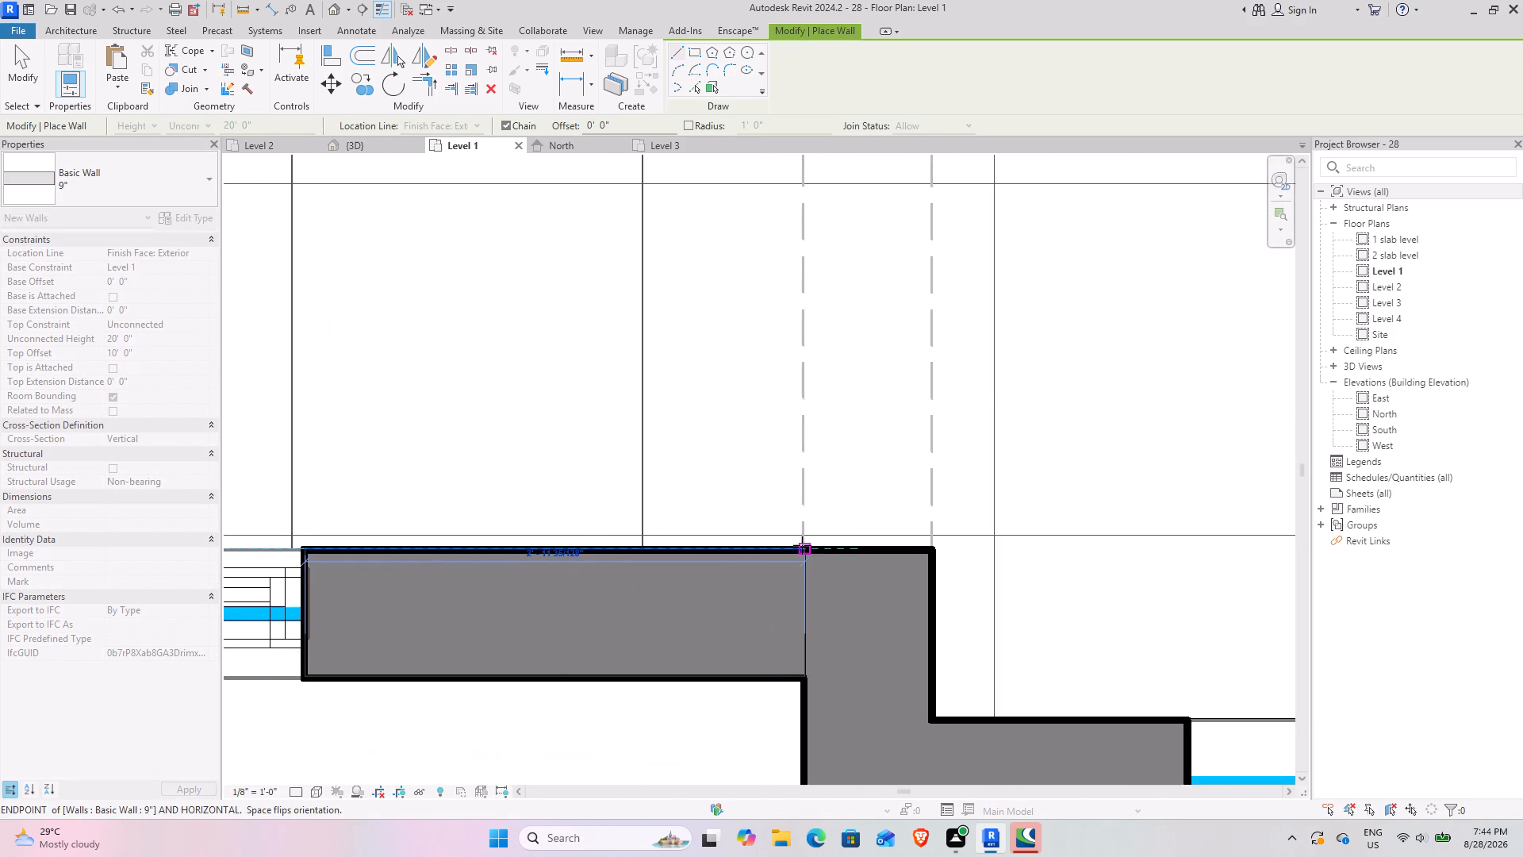
{"action": "key", "text": "Escape"}
{"action": "key", "text": "Escape"}
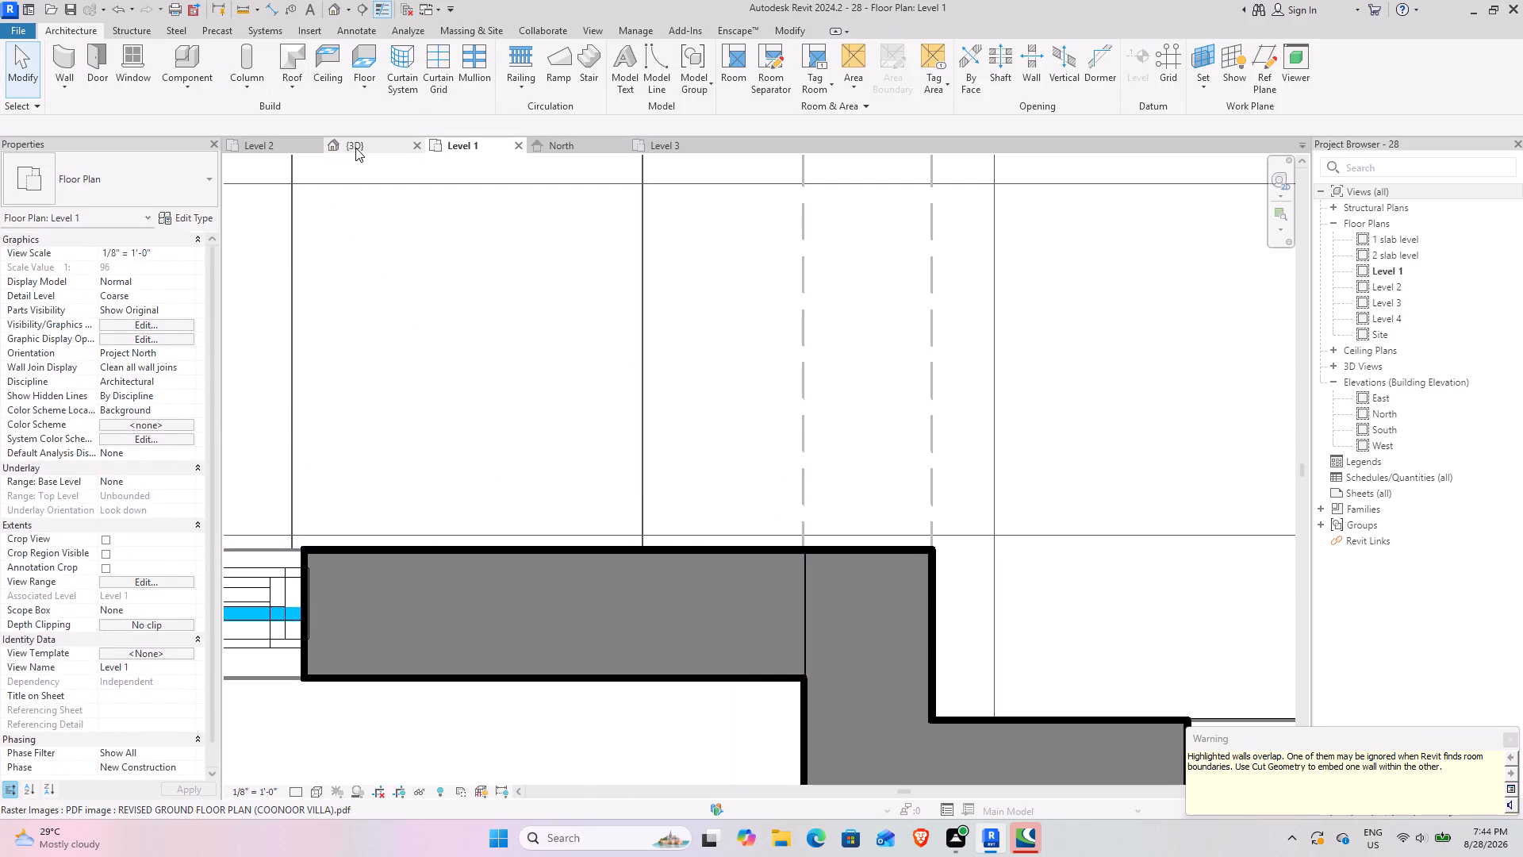
In the 3D view, set both new walls flanking the entrance to an unconnected height of 2' 6" and a base offset of 7'.
{"action": "left_click", "coordinate": [355, 148]}
{"action": "scroll", "coordinate": [686, 531], "scroll_direction": "down", "scroll_amount": 7}
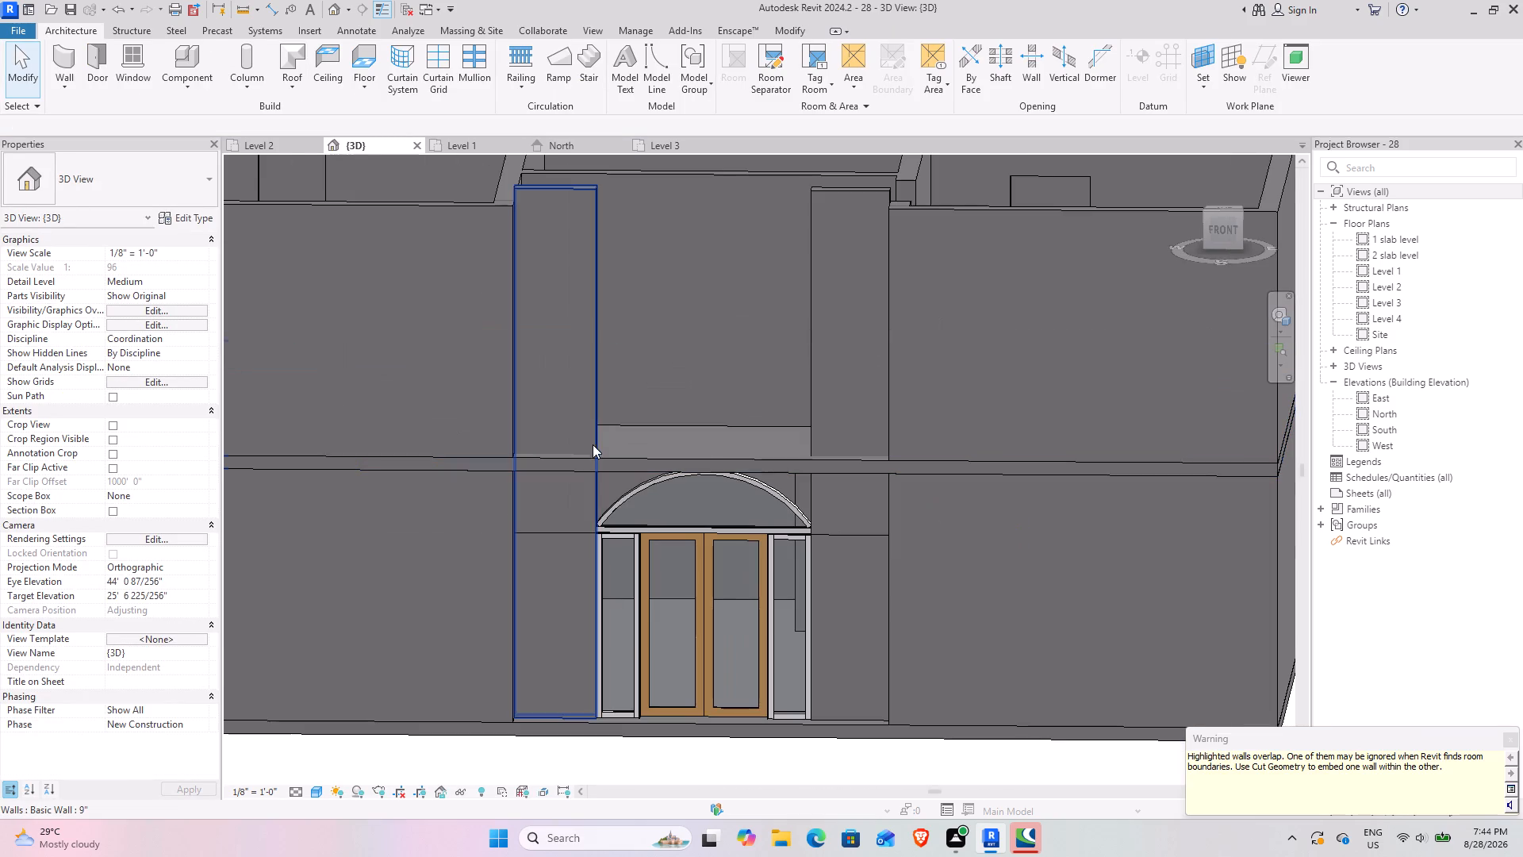
{"action": "left_click", "coordinate": [590, 413]}
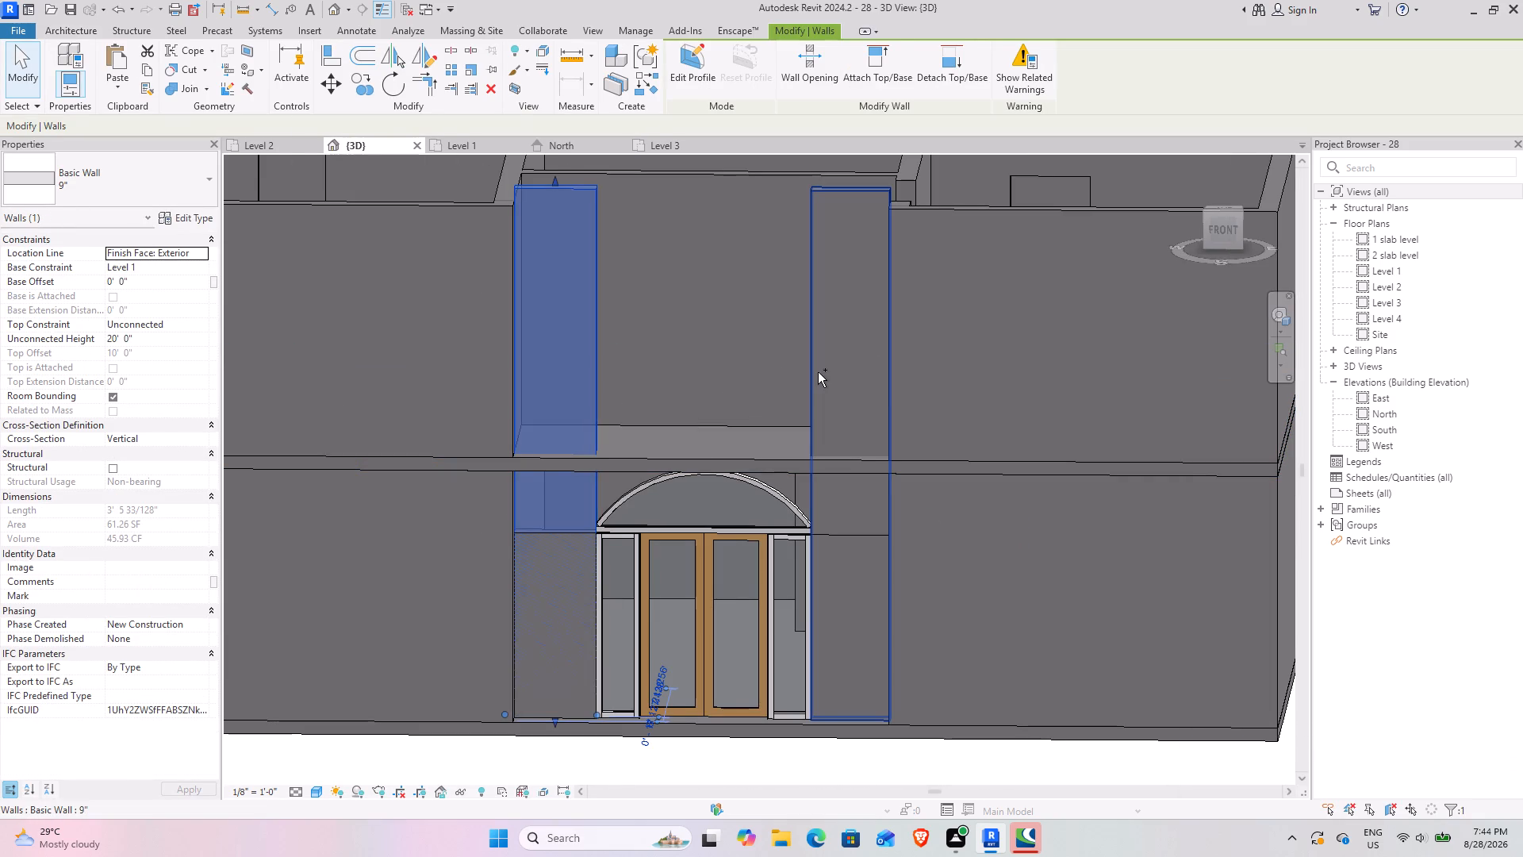
{"action": "left_click", "coordinate": [818, 372], "text": "ctrl"}
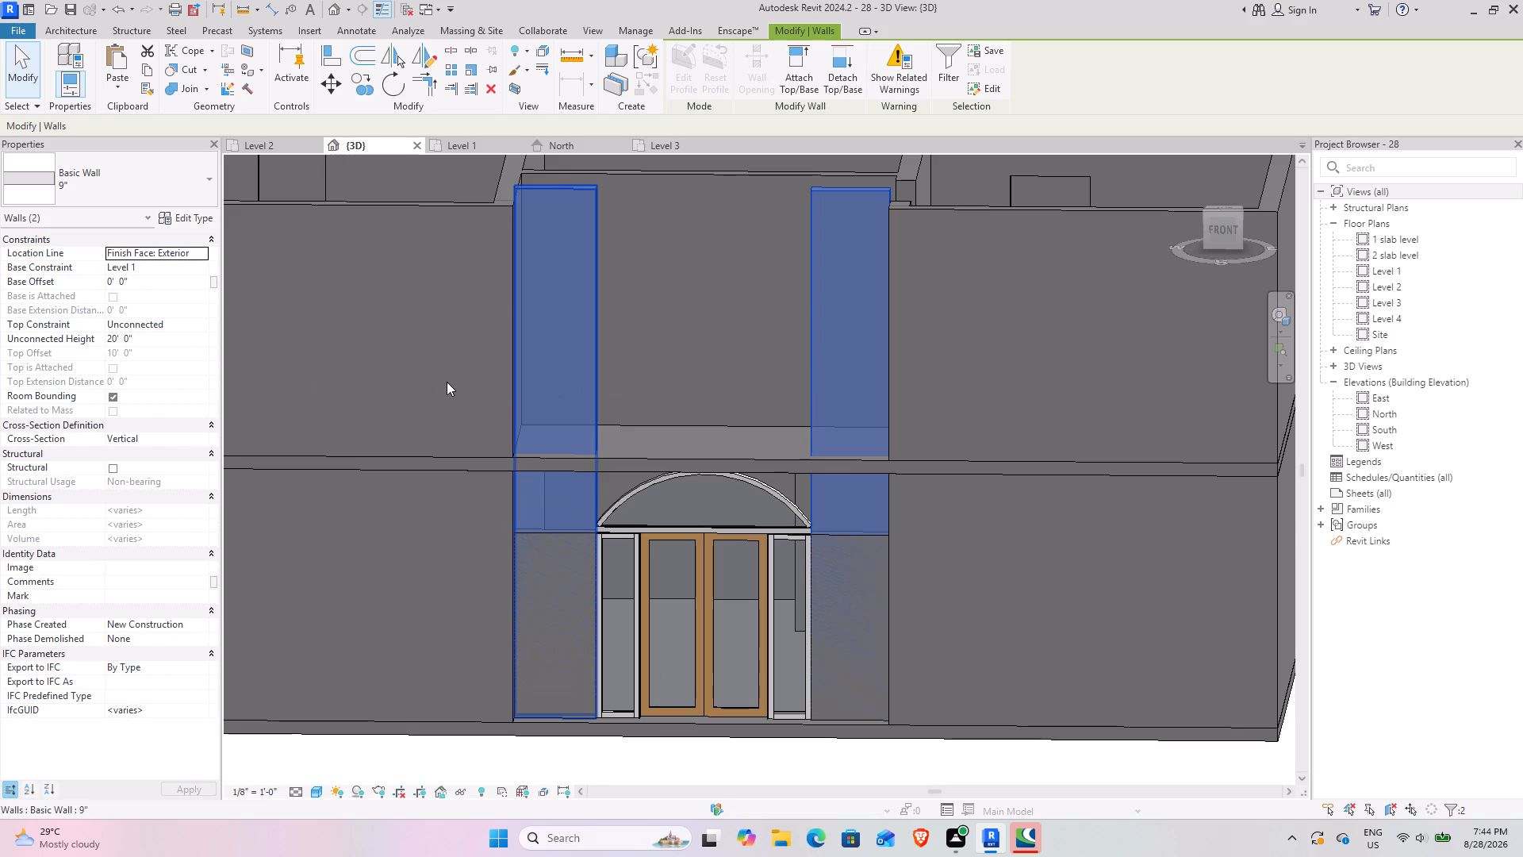
{"action": "left_click", "coordinate": [167, 342]}
{"action": "type", "text": "2'6"}
{"action": "key", "text": "Return"}
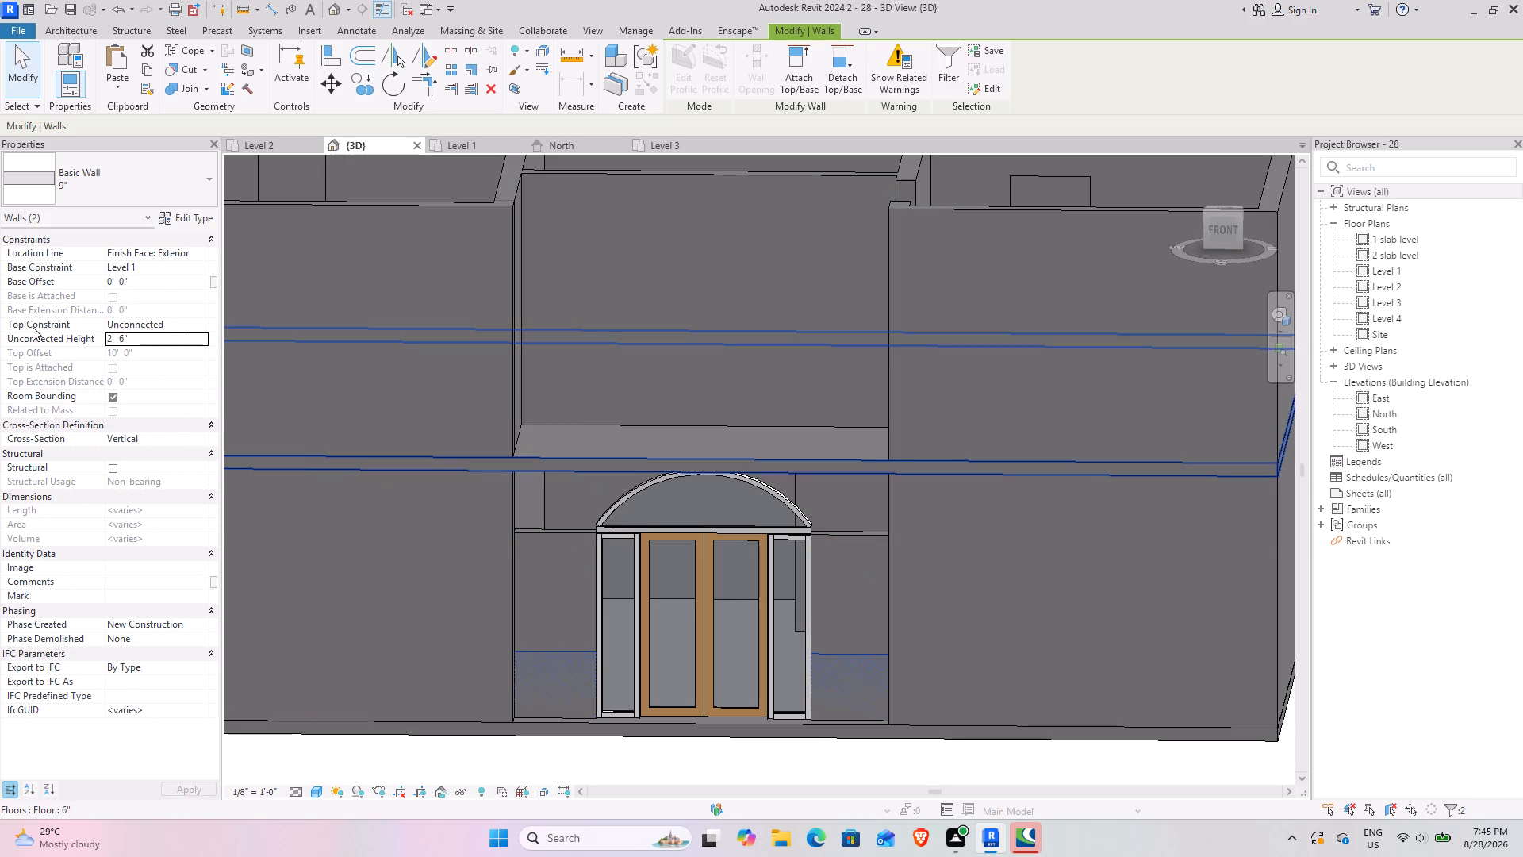
{"action": "left_click", "coordinate": [184, 282]}
{"action": "key", "text": "7"}
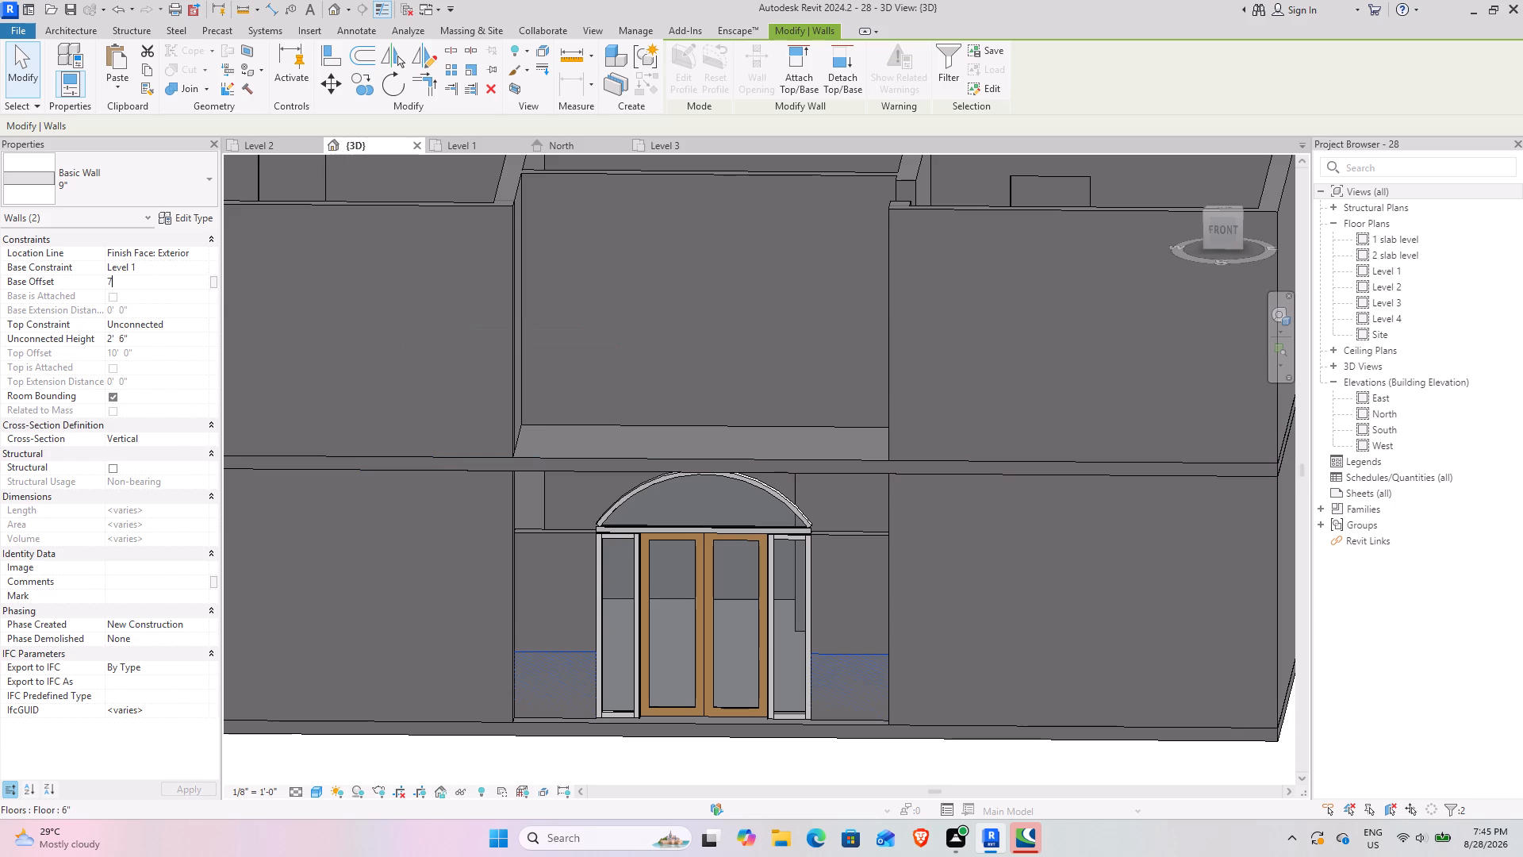
{"action": "key", "text": "Return"}
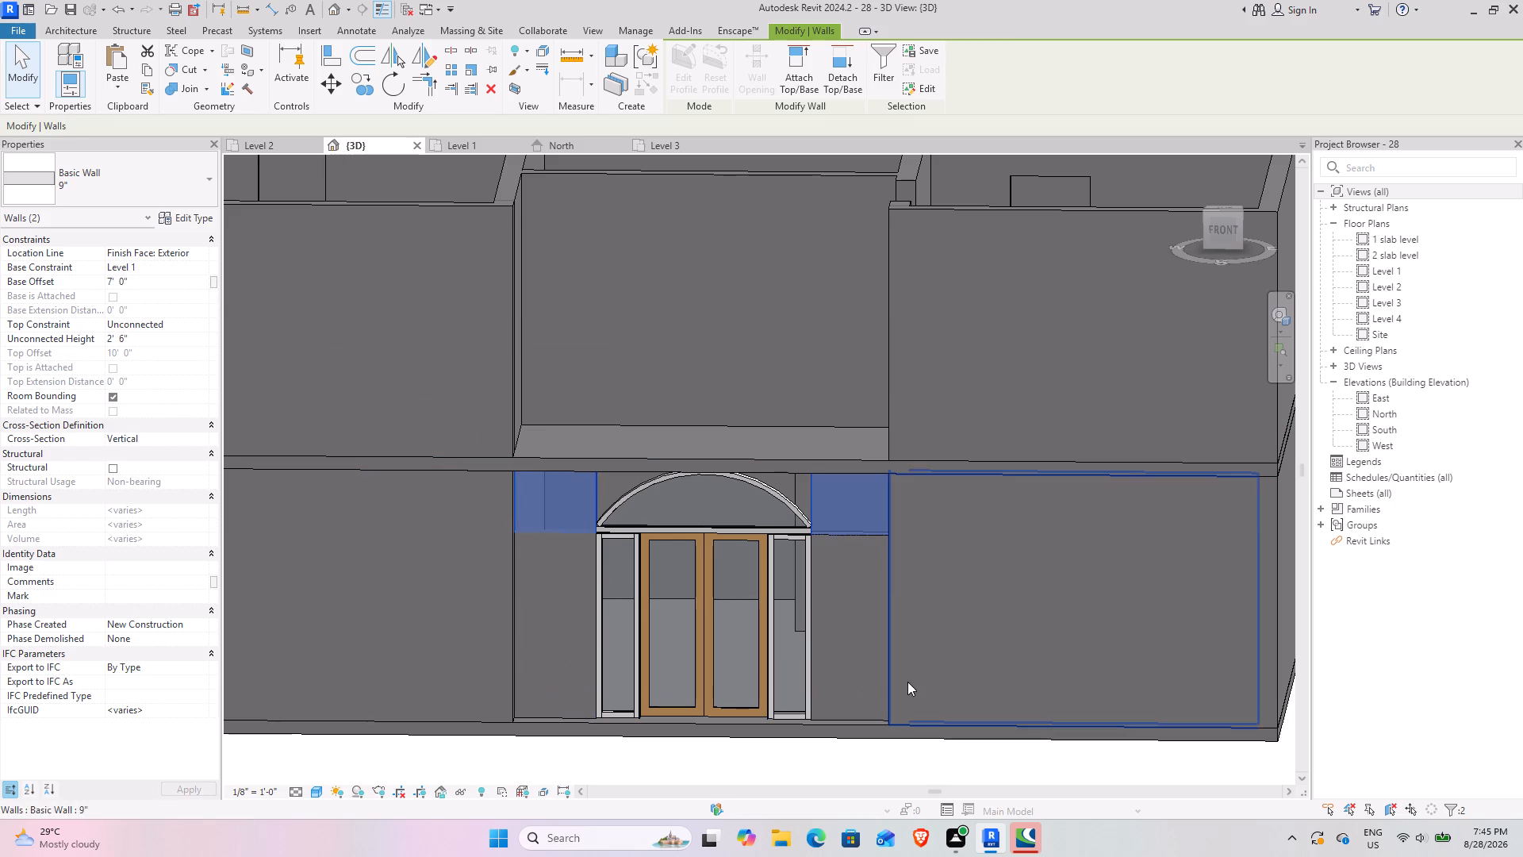
{"action": "left_click", "coordinate": [970, 765]}
Join the geometry of the lower entrance wall with the new wall above it on the right of the arched transom.
{"action": "middle_click_drag", "start_coordinate": [617, 681], "coordinate": [679, 655], "text": "shift"}
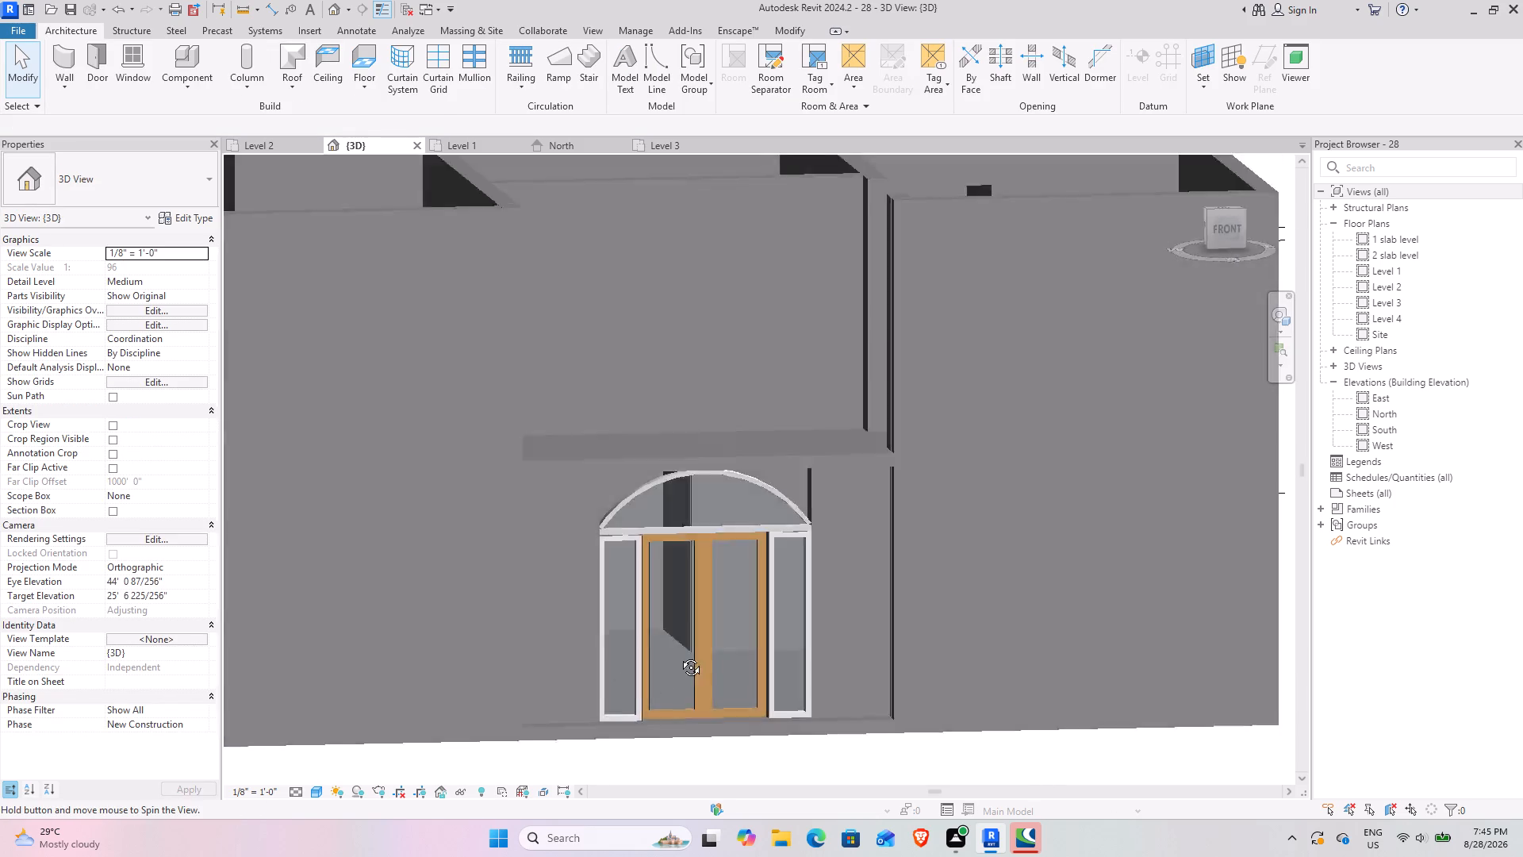
{"action": "middle_click_drag", "start_coordinate": [679, 655], "coordinate": [662, 613], "text": "shift"}
{"action": "middle_click_drag", "start_coordinate": [711, 623], "coordinate": [578, 615], "text": "shift"}
{"action": "scroll", "coordinate": [503, 481], "scroll_direction": "up", "scroll_amount": 6}
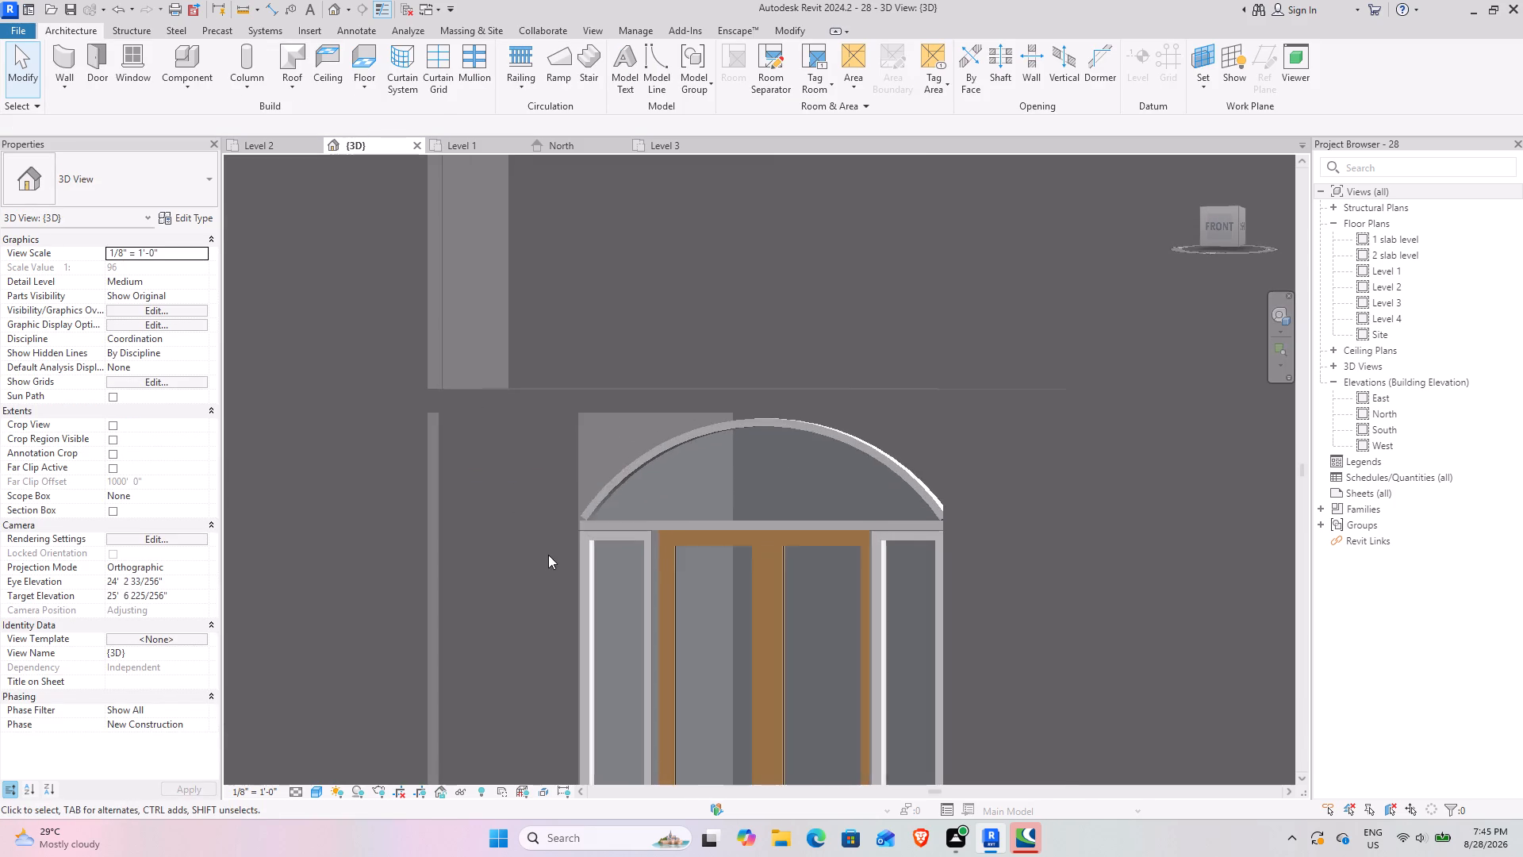
{"action": "middle_click_drag", "start_coordinate": [548, 615], "coordinate": [609, 598], "text": "shift"}
{"action": "middle_click_drag", "start_coordinate": [826, 603], "coordinate": [551, 600]}
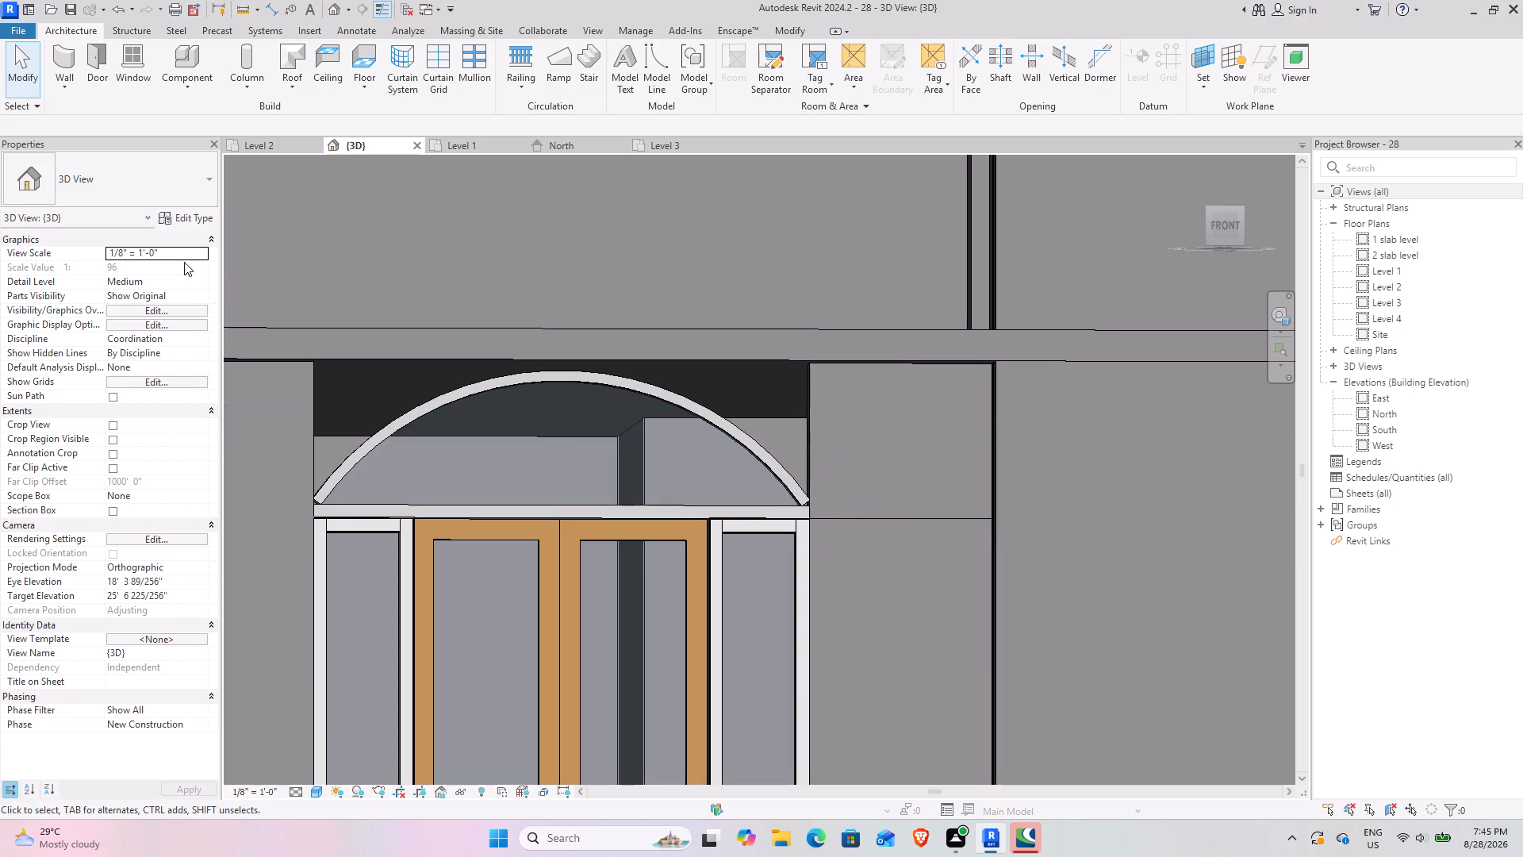
{"action": "left_click", "coordinate": [793, 30]}
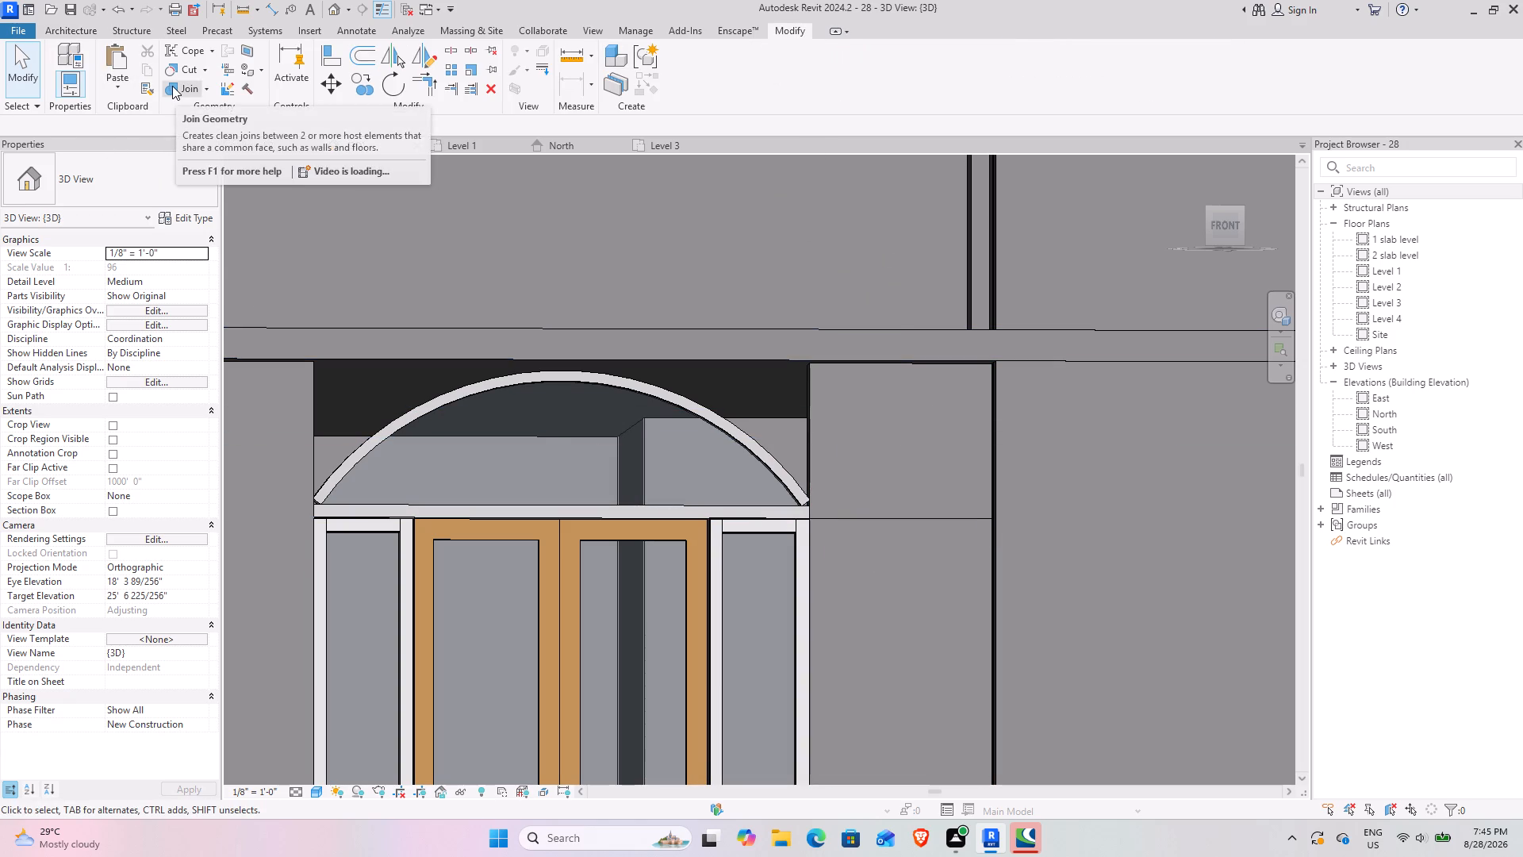
{"action": "left_click", "coordinate": [172, 86]}
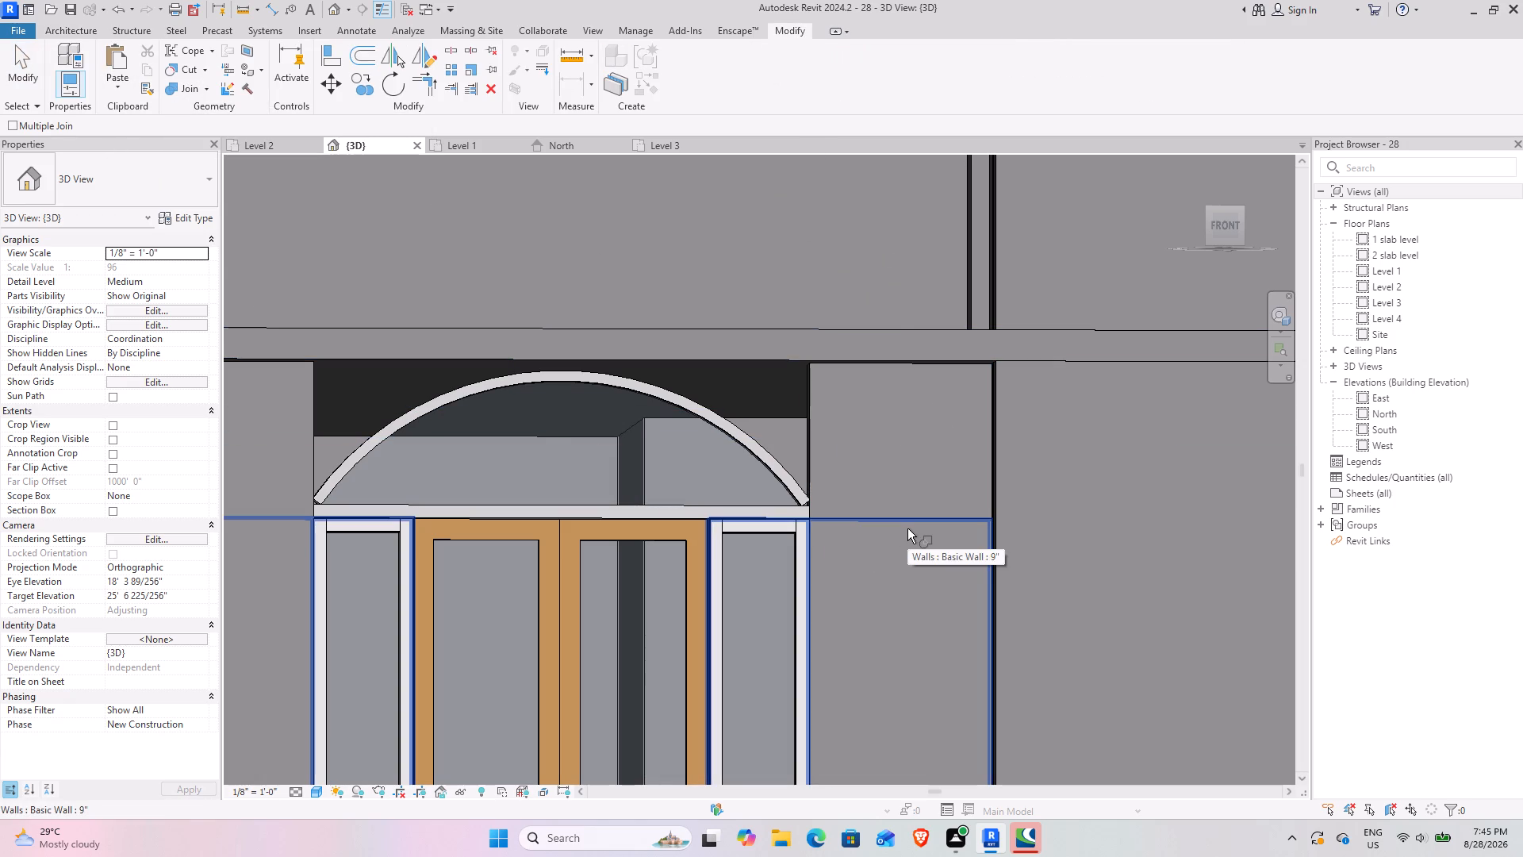
{"action": "left_click", "coordinate": [907, 524]}
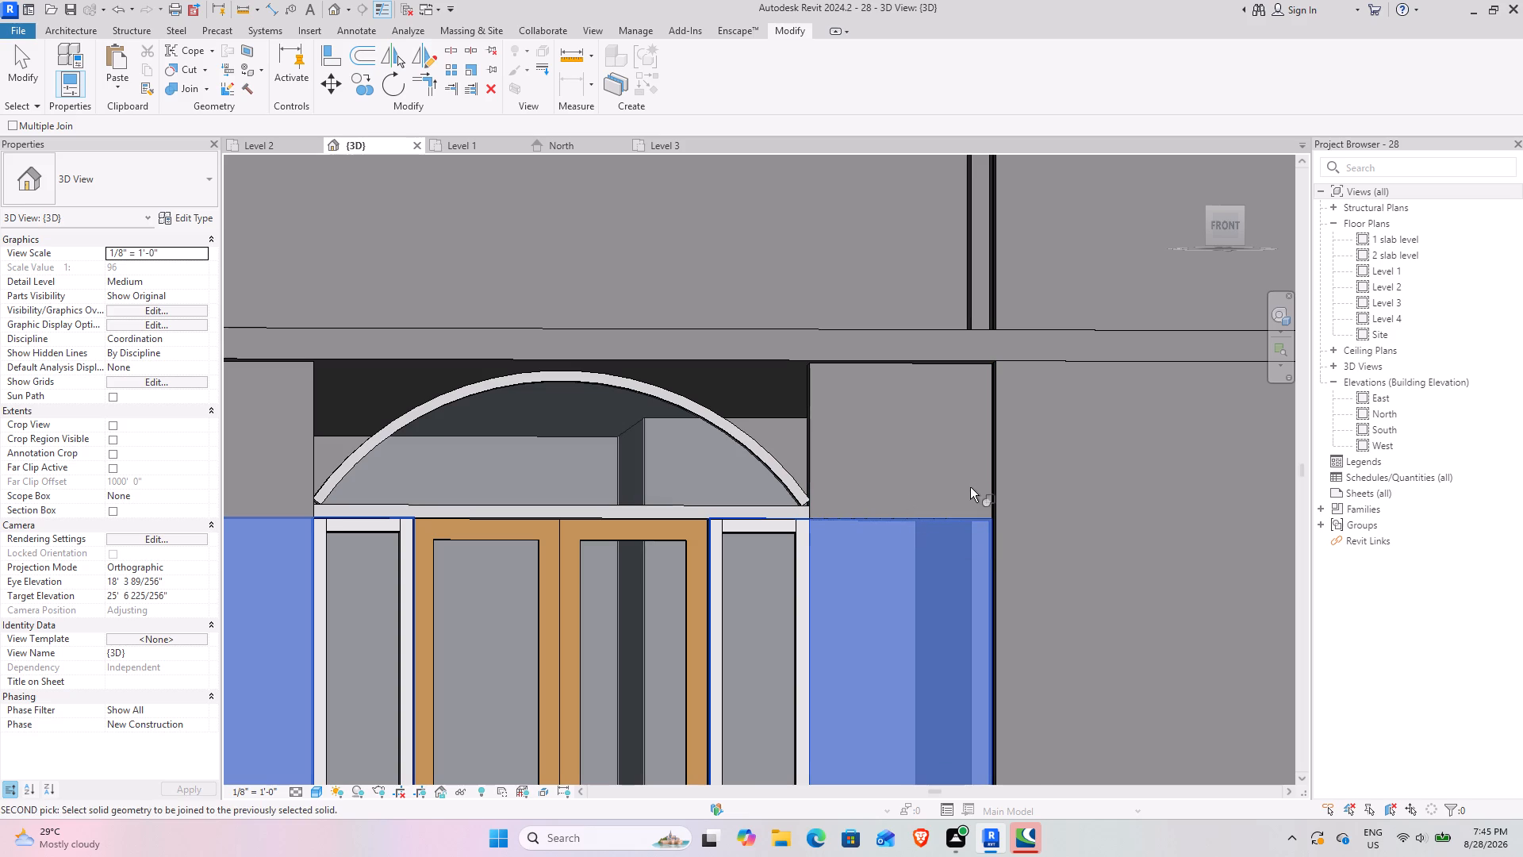
{"action": "left_click", "coordinate": [985, 465]}
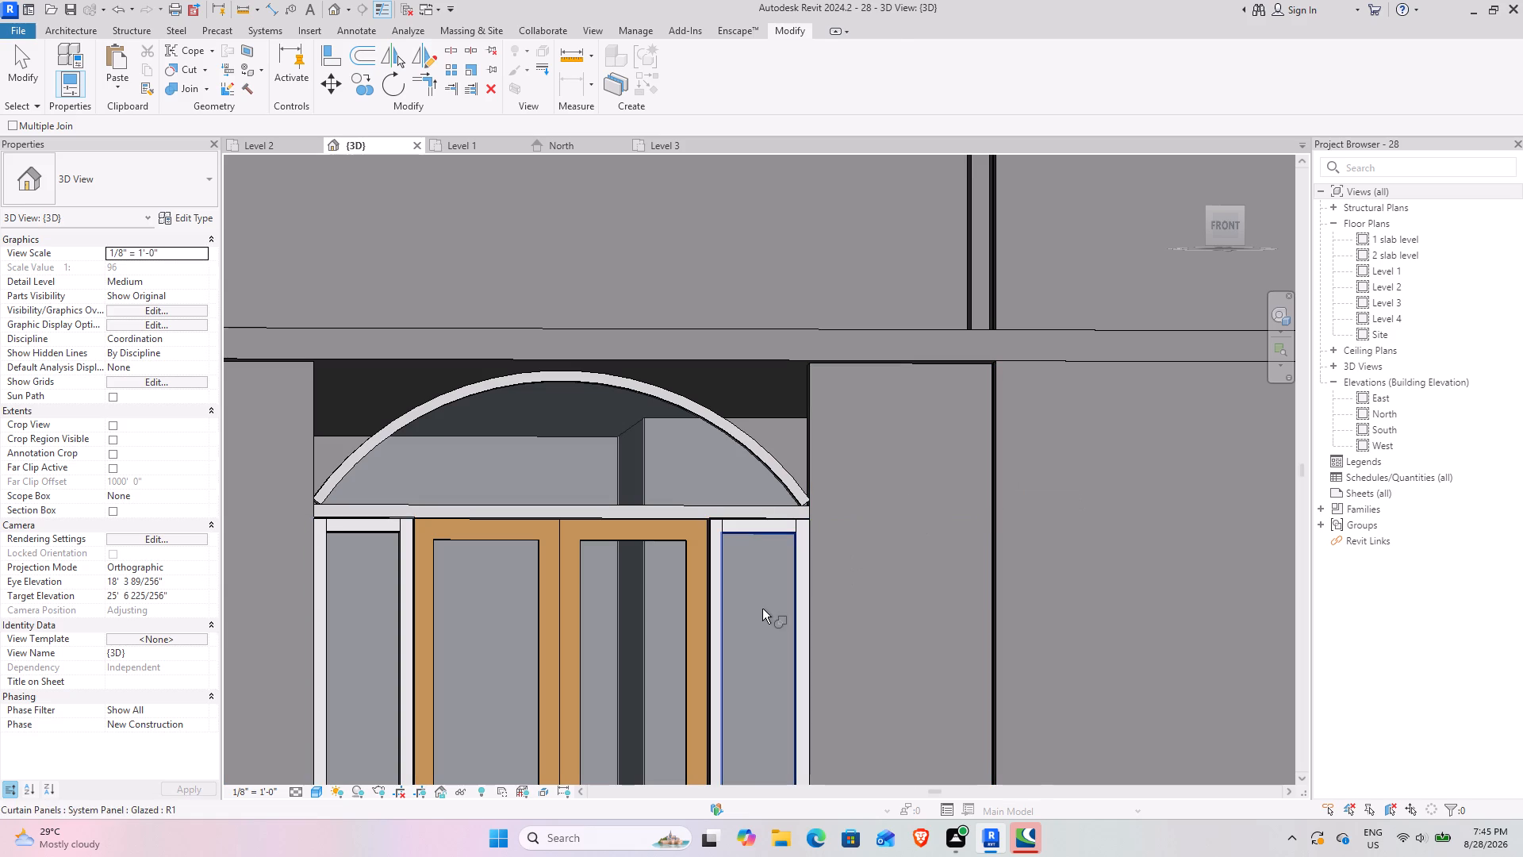
{"action": "key", "text": "Escape"}
{"action": "key", "text": "Escape"}
Examine the arched transom and the upper walls flanking it from several angles in the 3D view.
{"action": "scroll", "coordinate": [762, 604], "scroll_direction": "down", "scroll_amount": 8}
{"action": "middle_click_drag", "start_coordinate": [765, 604], "coordinate": [667, 667], "text": "shift"}
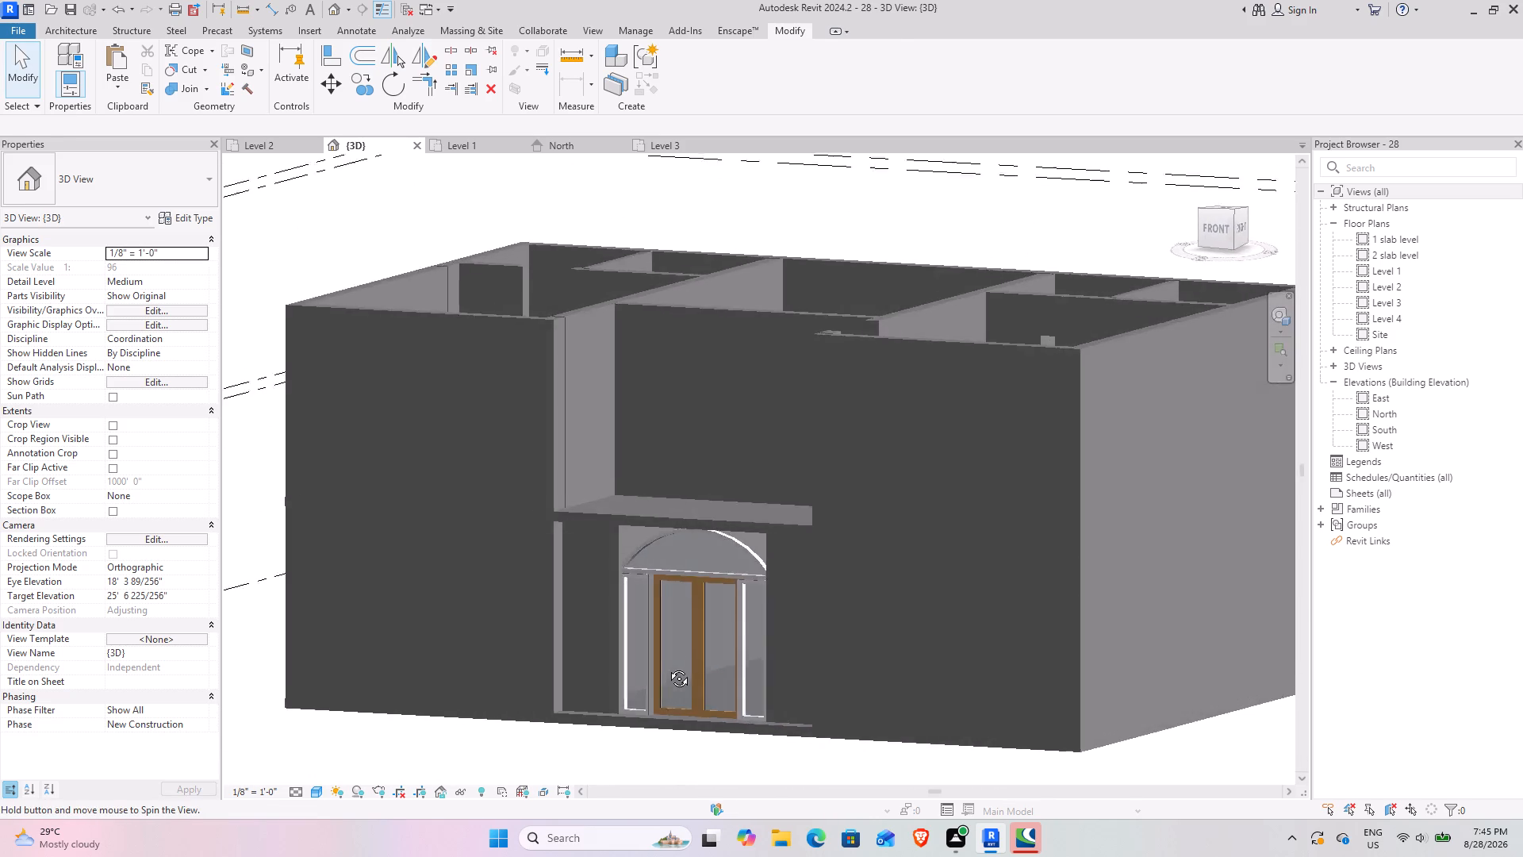
{"action": "middle_click_drag", "start_coordinate": [667, 667], "coordinate": [737, 670], "text": "shift"}
{"action": "scroll", "coordinate": [647, 534], "scroll_direction": "up", "scroll_amount": 8}
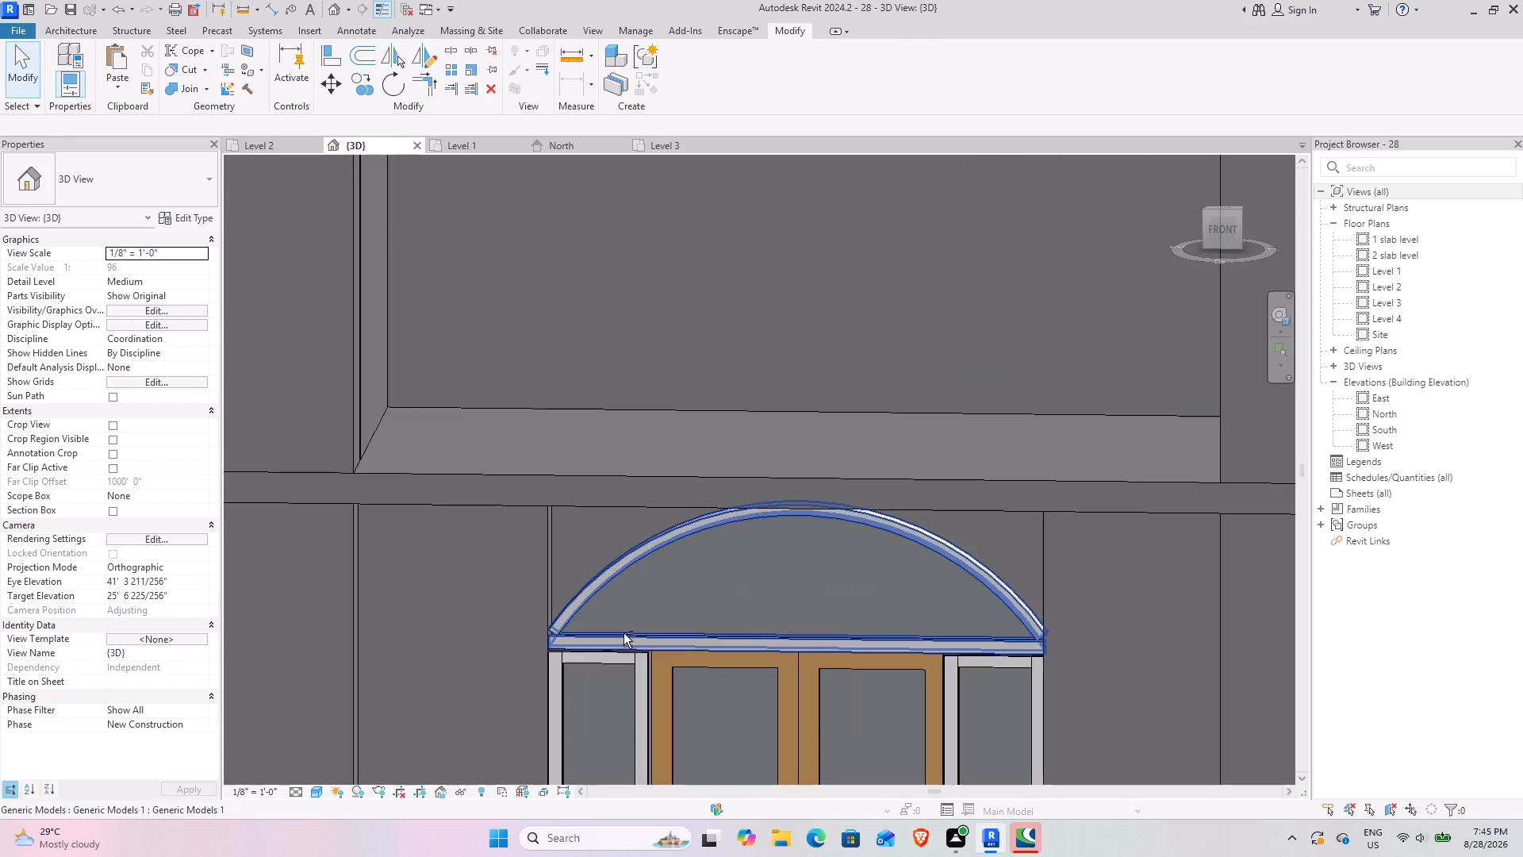
{"action": "middle_click_drag", "start_coordinate": [623, 633], "coordinate": [517, 626], "text": "shift"}
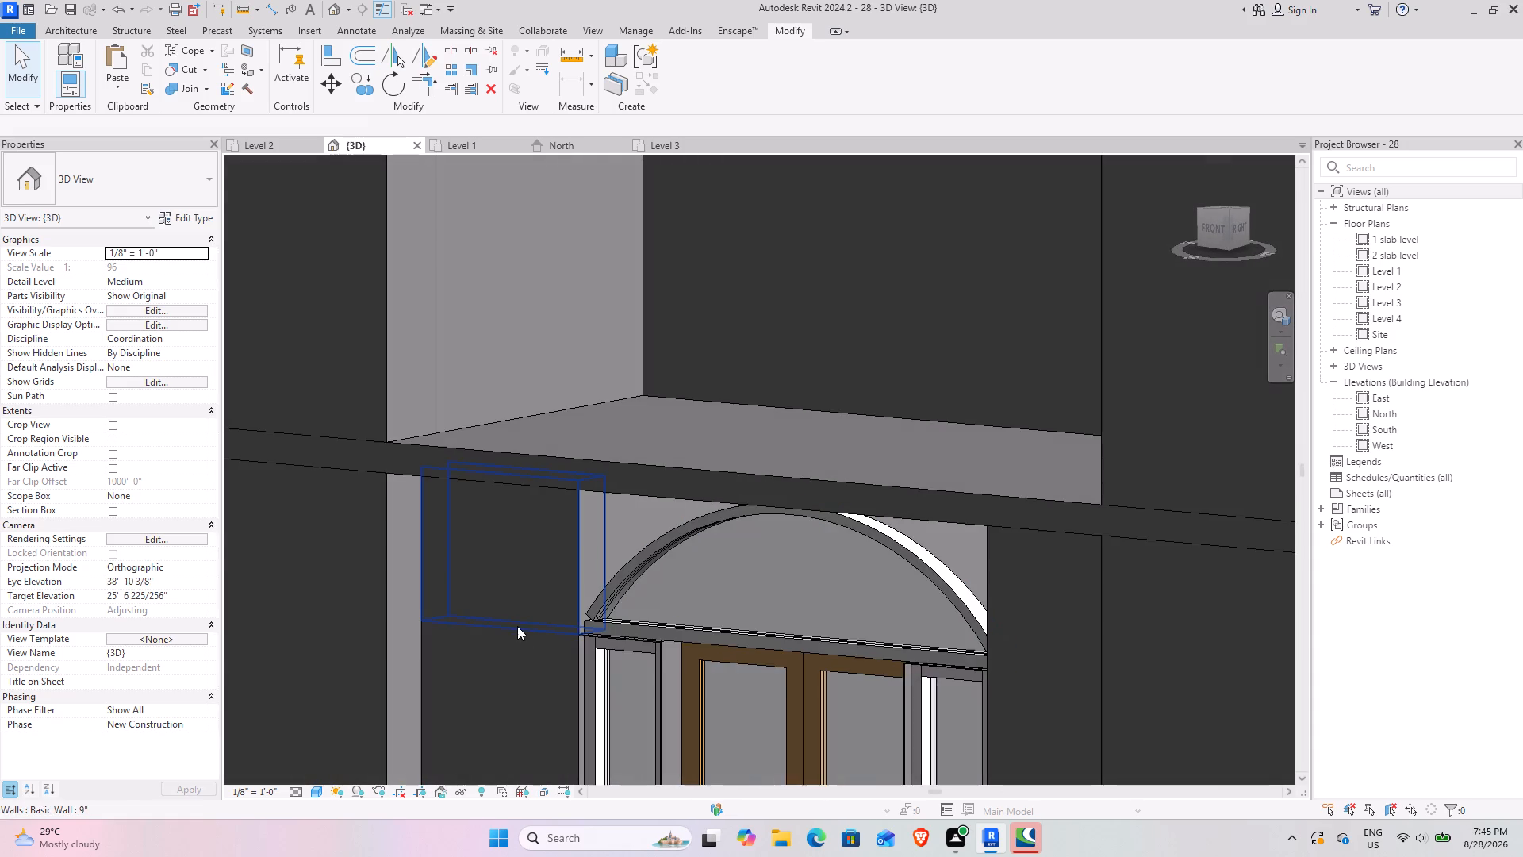
{"action": "scroll", "coordinate": [648, 563], "scroll_direction": "up", "scroll_amount": 3}
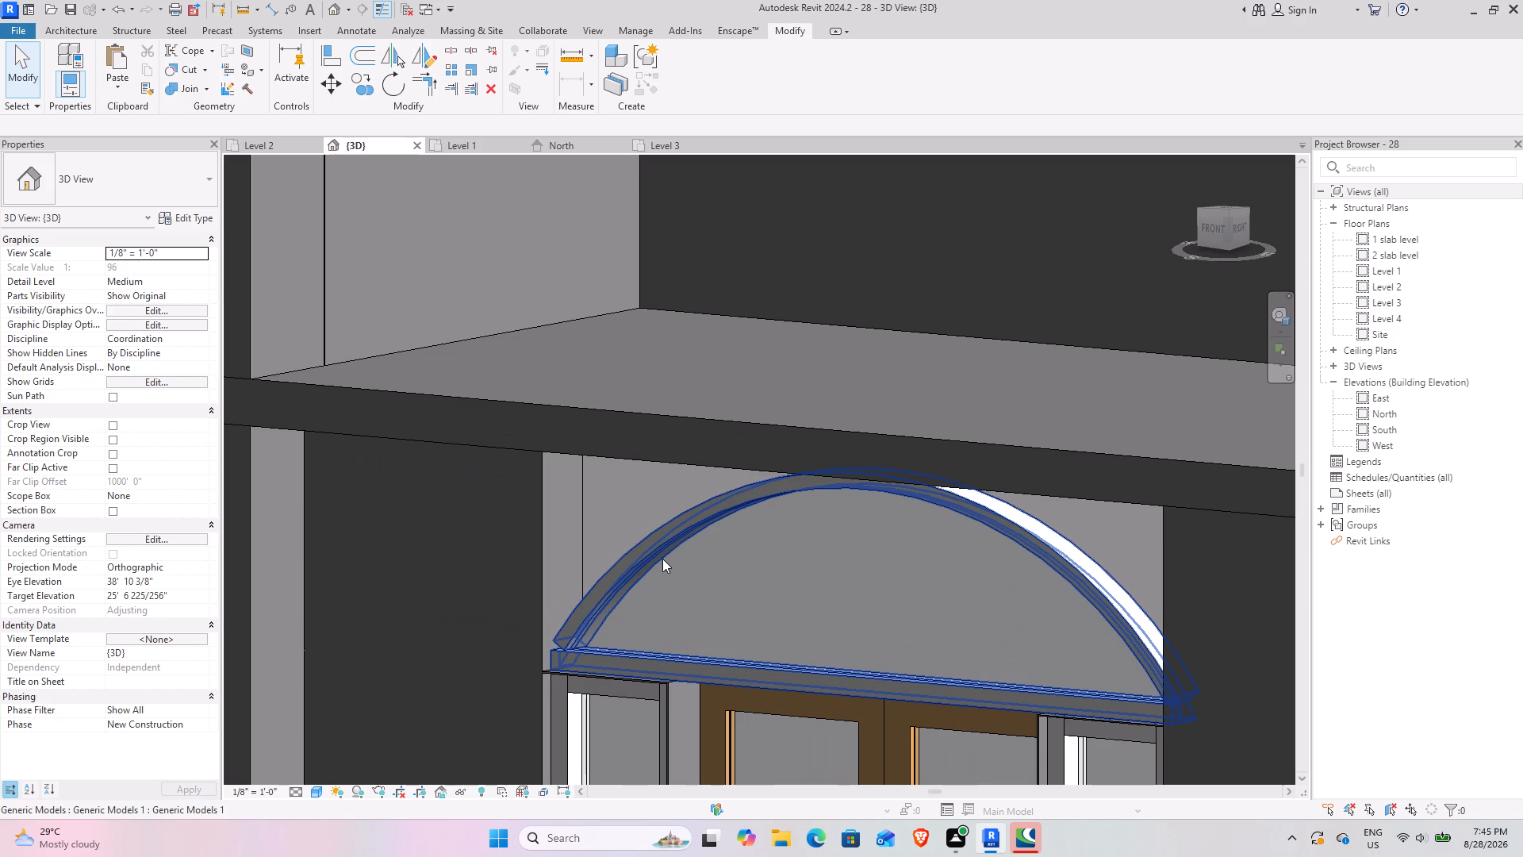
{"action": "scroll", "coordinate": [722, 533], "scroll_direction": "down", "scroll_amount": 17}
{"action": "middle_click_drag", "start_coordinate": [723, 638], "coordinate": [834, 671], "text": "shift"}
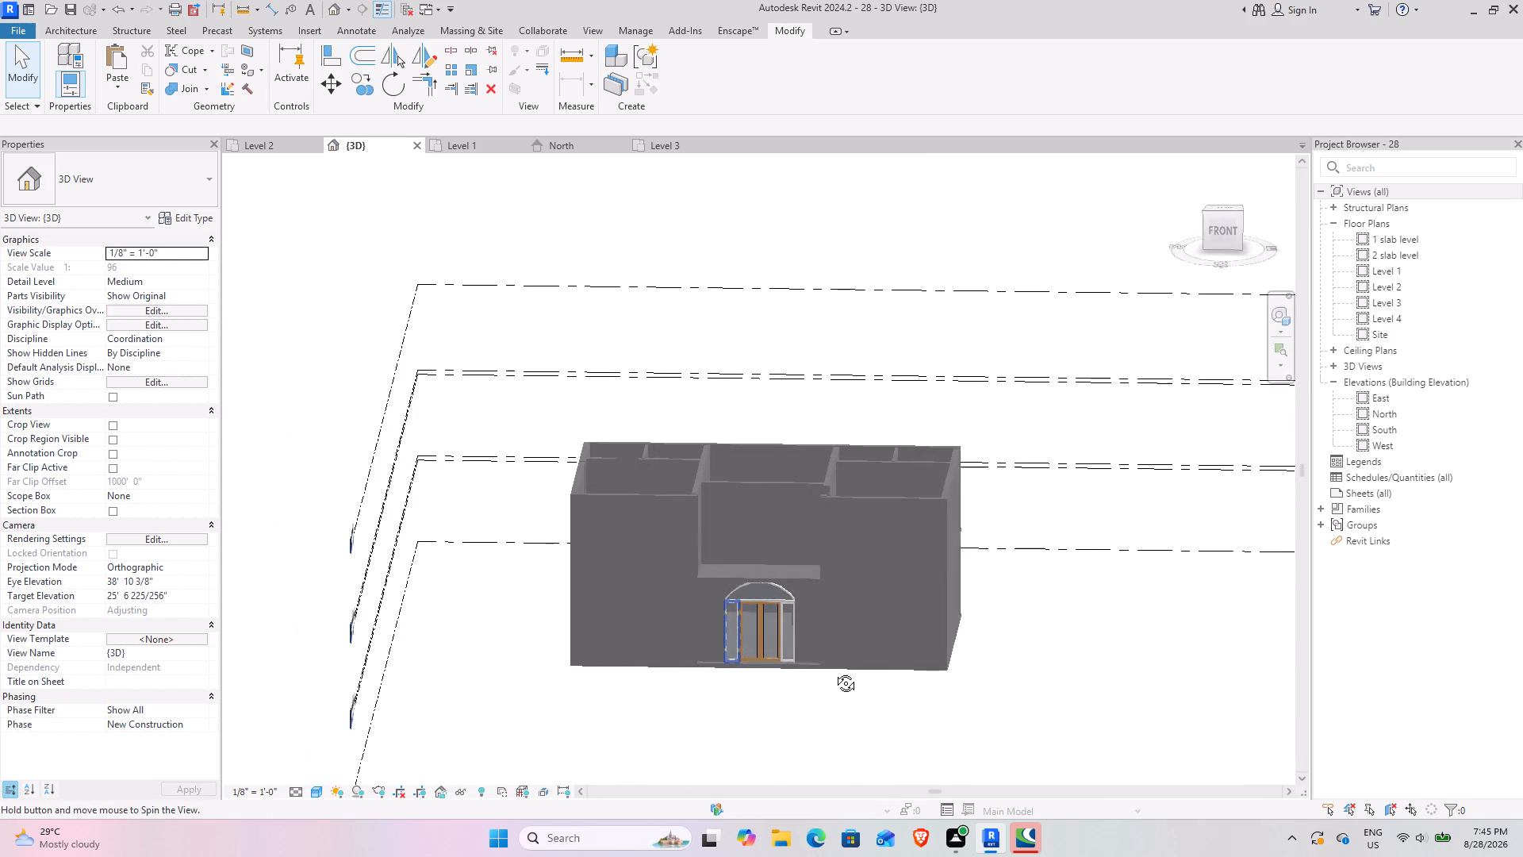
{"action": "middle_click_drag", "start_coordinate": [834, 671], "coordinate": [847, 626], "text": "shift"}
{"action": "scroll", "coordinate": [770, 573], "scroll_direction": "up", "scroll_amount": 11}
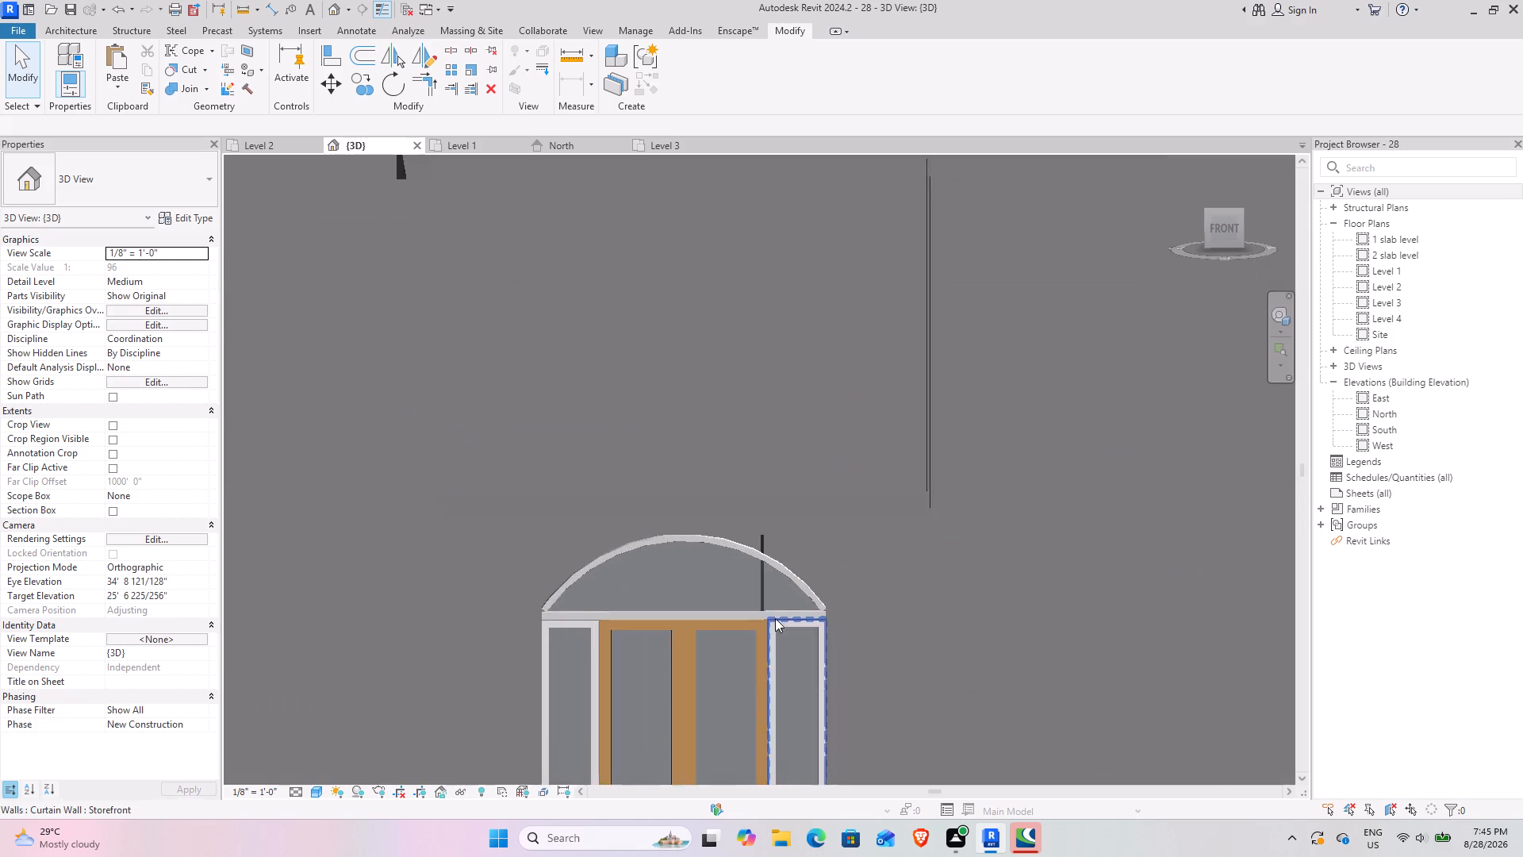
{"action": "middle_click_drag", "start_coordinate": [755, 638], "coordinate": [594, 606], "text": "shift"}
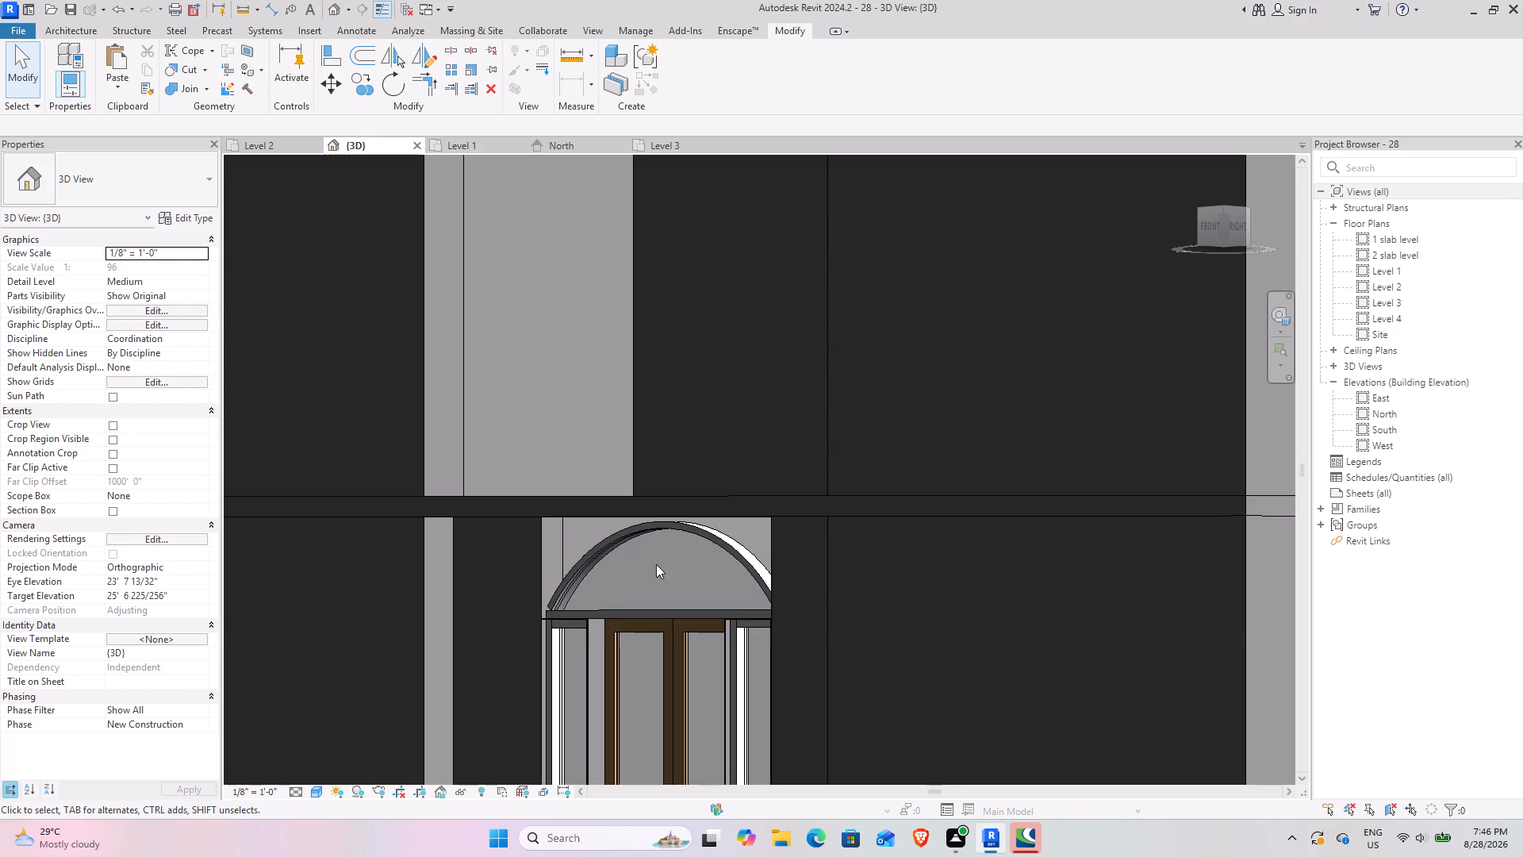
{"action": "scroll", "coordinate": [670, 562], "scroll_direction": "down", "scroll_amount": 2}
{"action": "middle_click_drag", "start_coordinate": [649, 639], "coordinate": [765, 638], "text": "shift"}
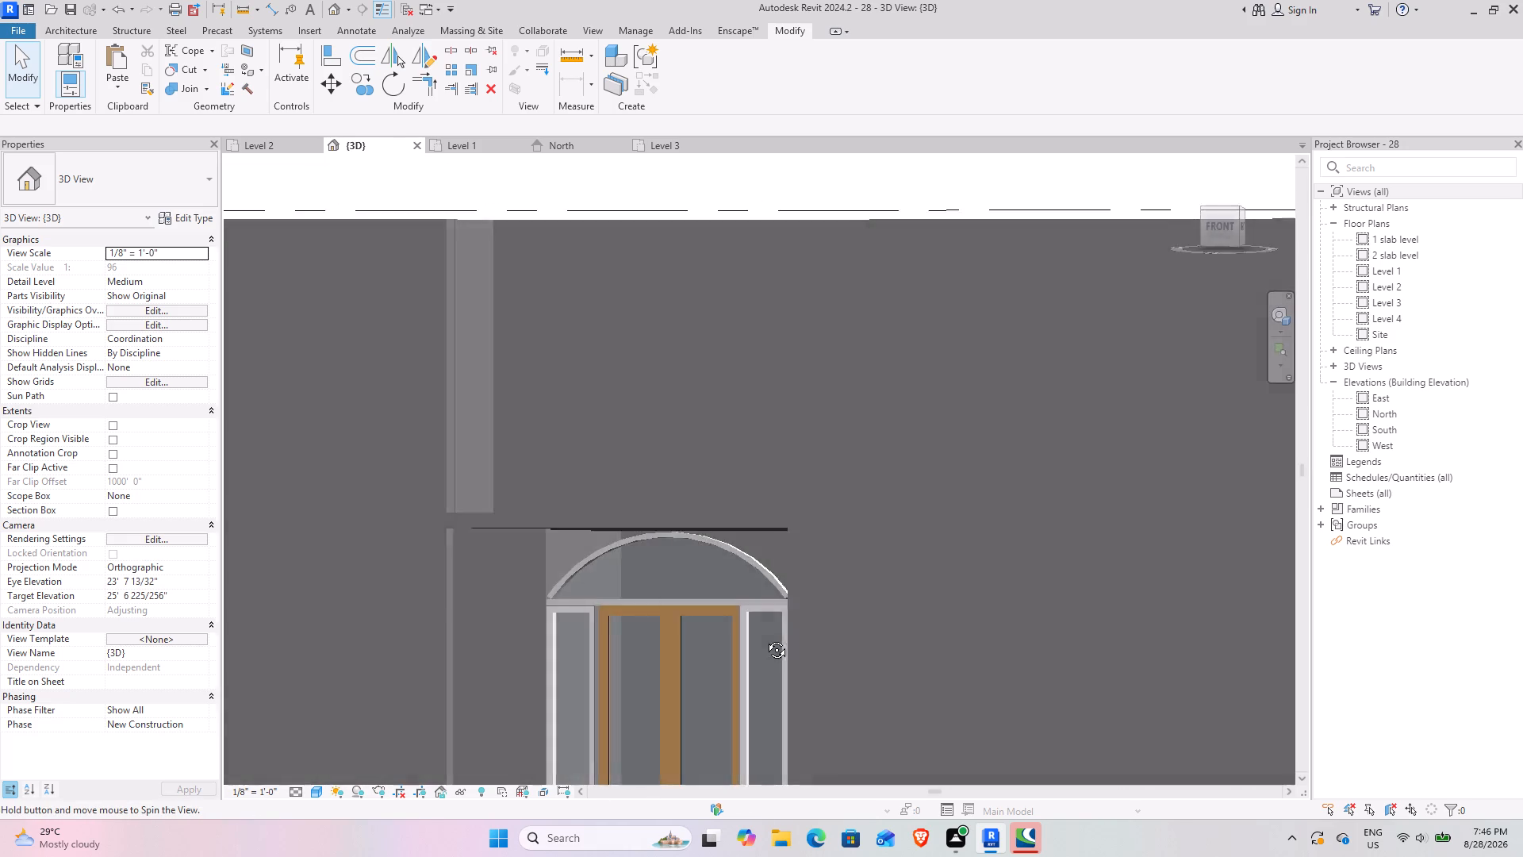
{"action": "middle_click_drag", "start_coordinate": [765, 638], "coordinate": [963, 690], "text": "shift"}
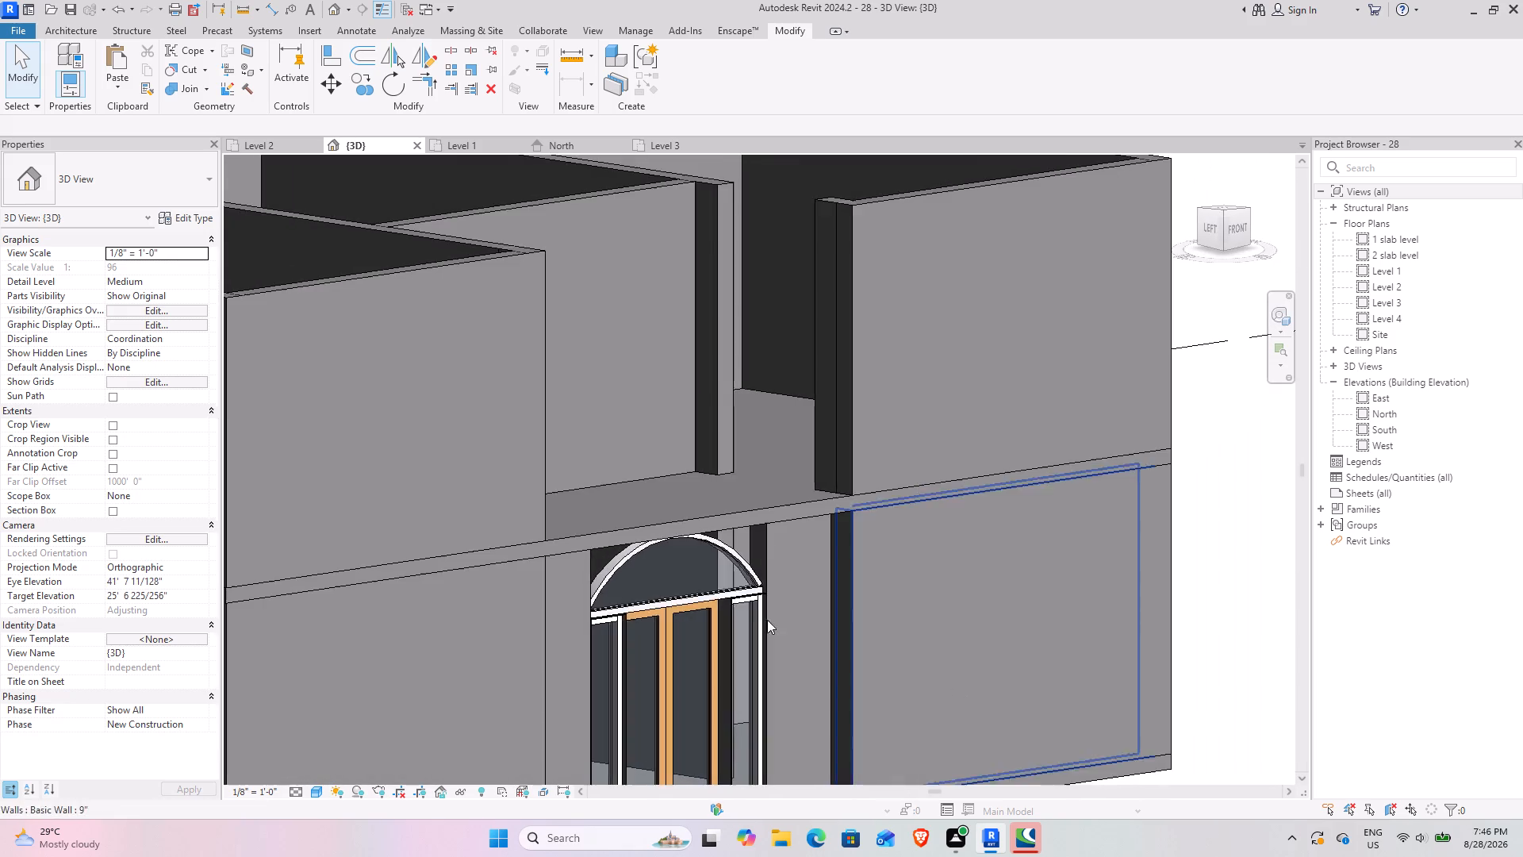
{"action": "scroll", "coordinate": [762, 540], "scroll_direction": "up", "scroll_amount": 6}
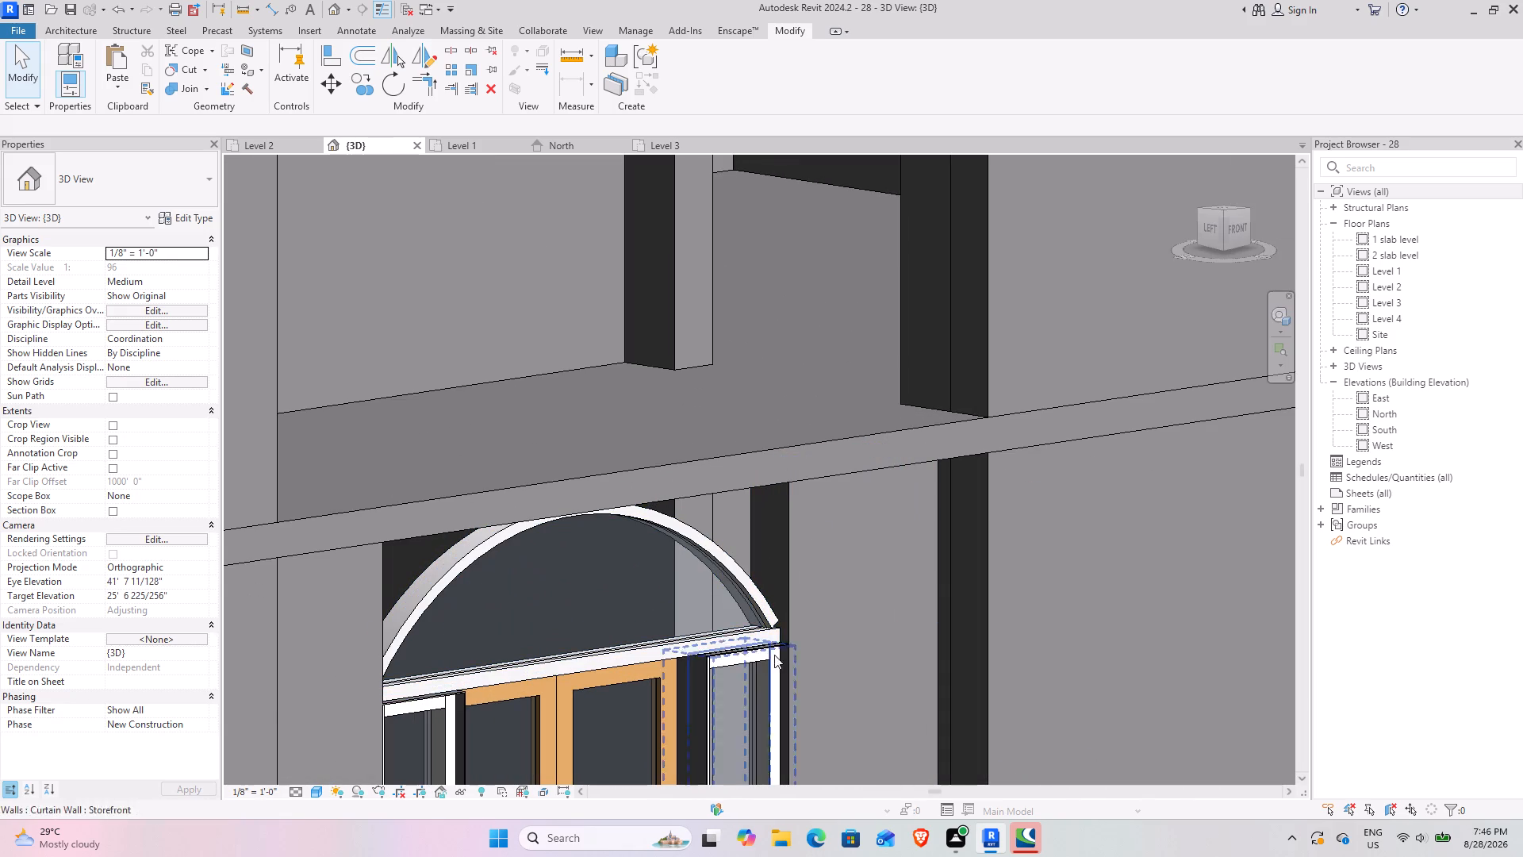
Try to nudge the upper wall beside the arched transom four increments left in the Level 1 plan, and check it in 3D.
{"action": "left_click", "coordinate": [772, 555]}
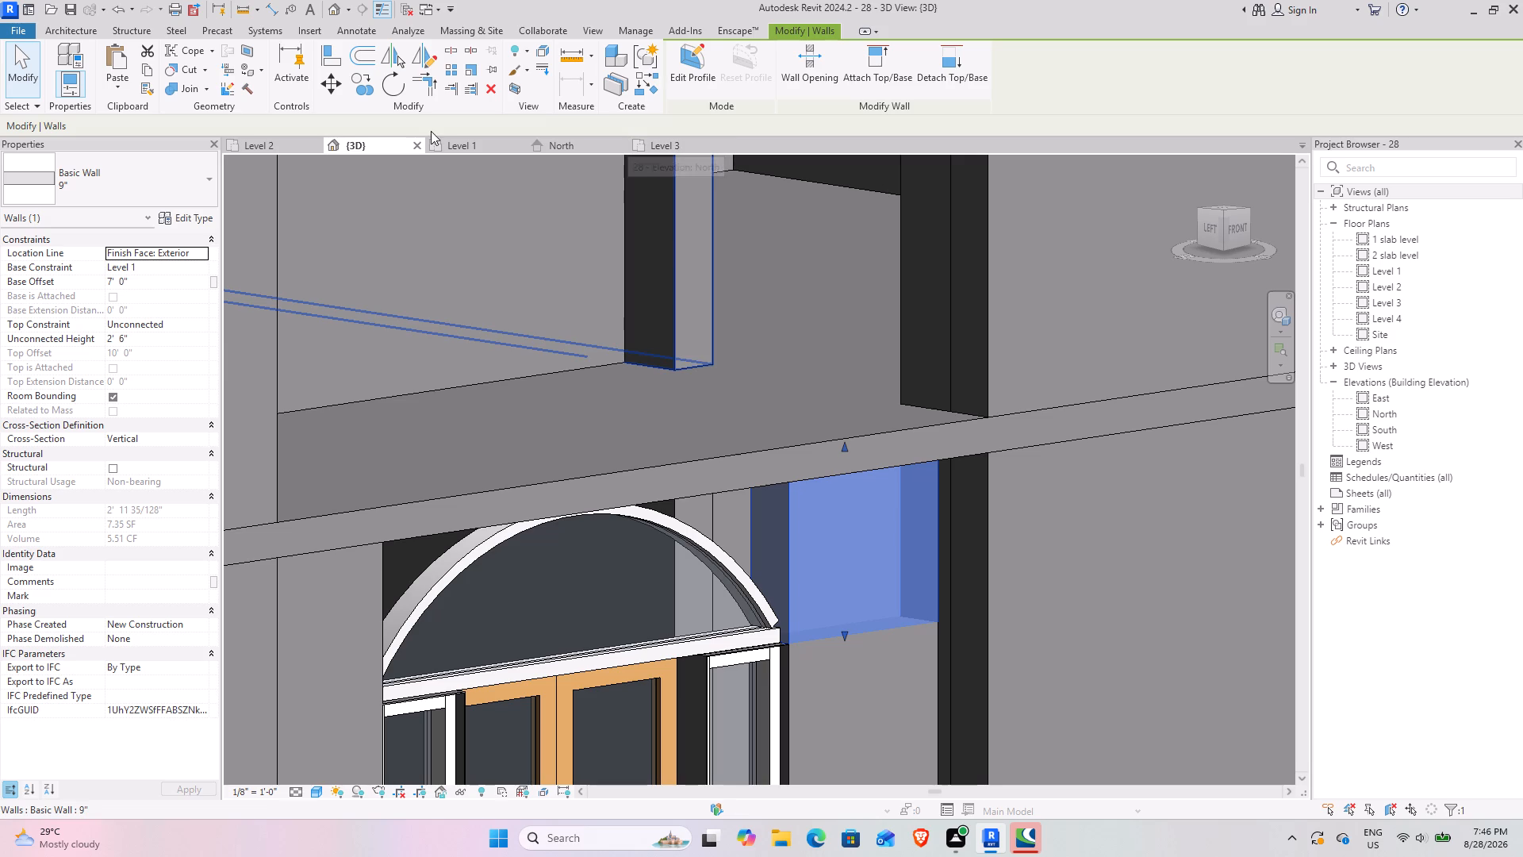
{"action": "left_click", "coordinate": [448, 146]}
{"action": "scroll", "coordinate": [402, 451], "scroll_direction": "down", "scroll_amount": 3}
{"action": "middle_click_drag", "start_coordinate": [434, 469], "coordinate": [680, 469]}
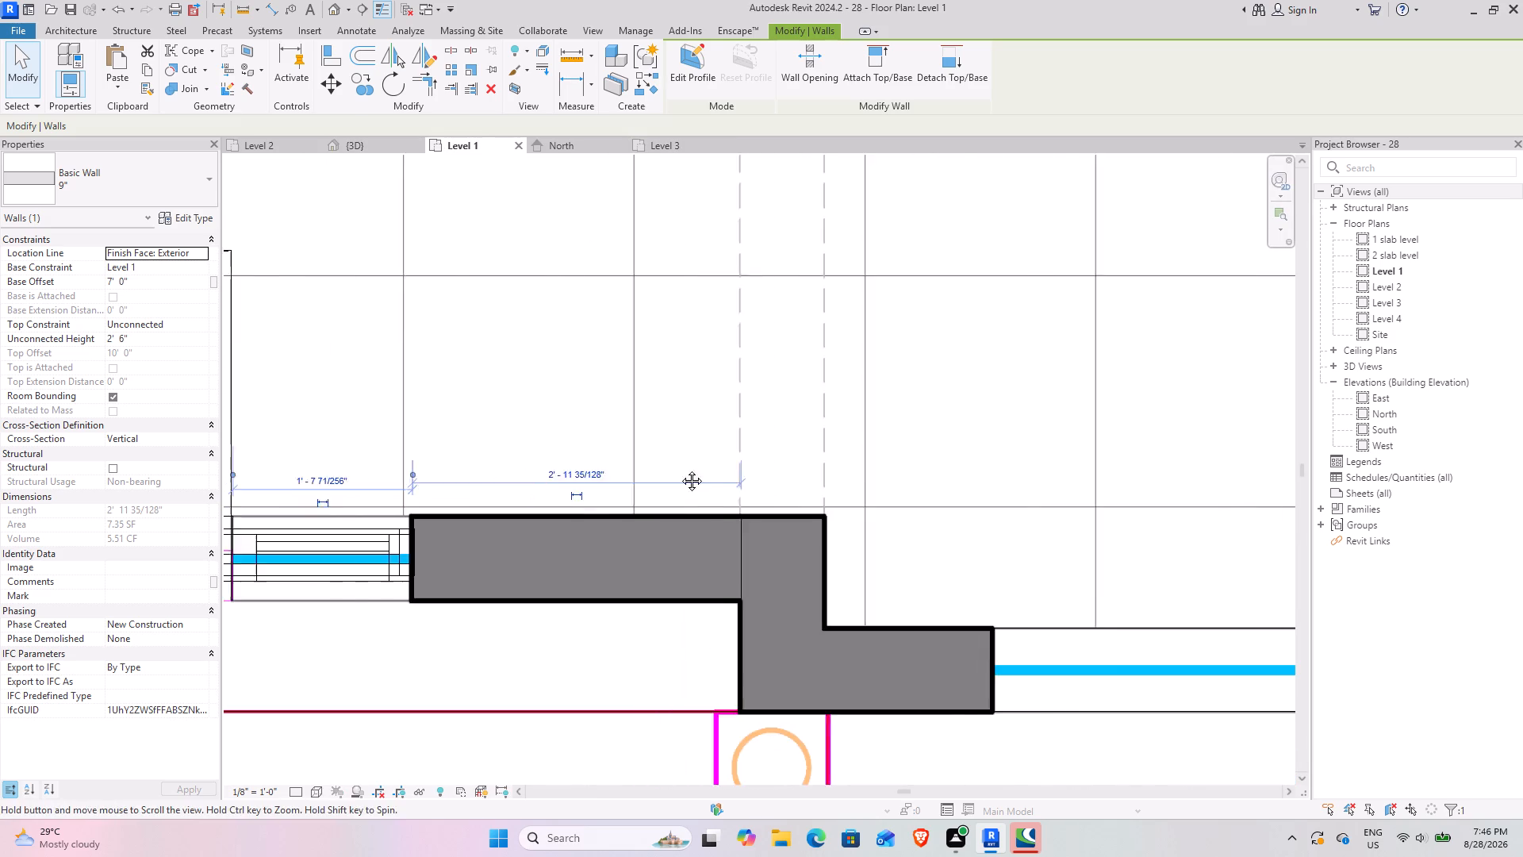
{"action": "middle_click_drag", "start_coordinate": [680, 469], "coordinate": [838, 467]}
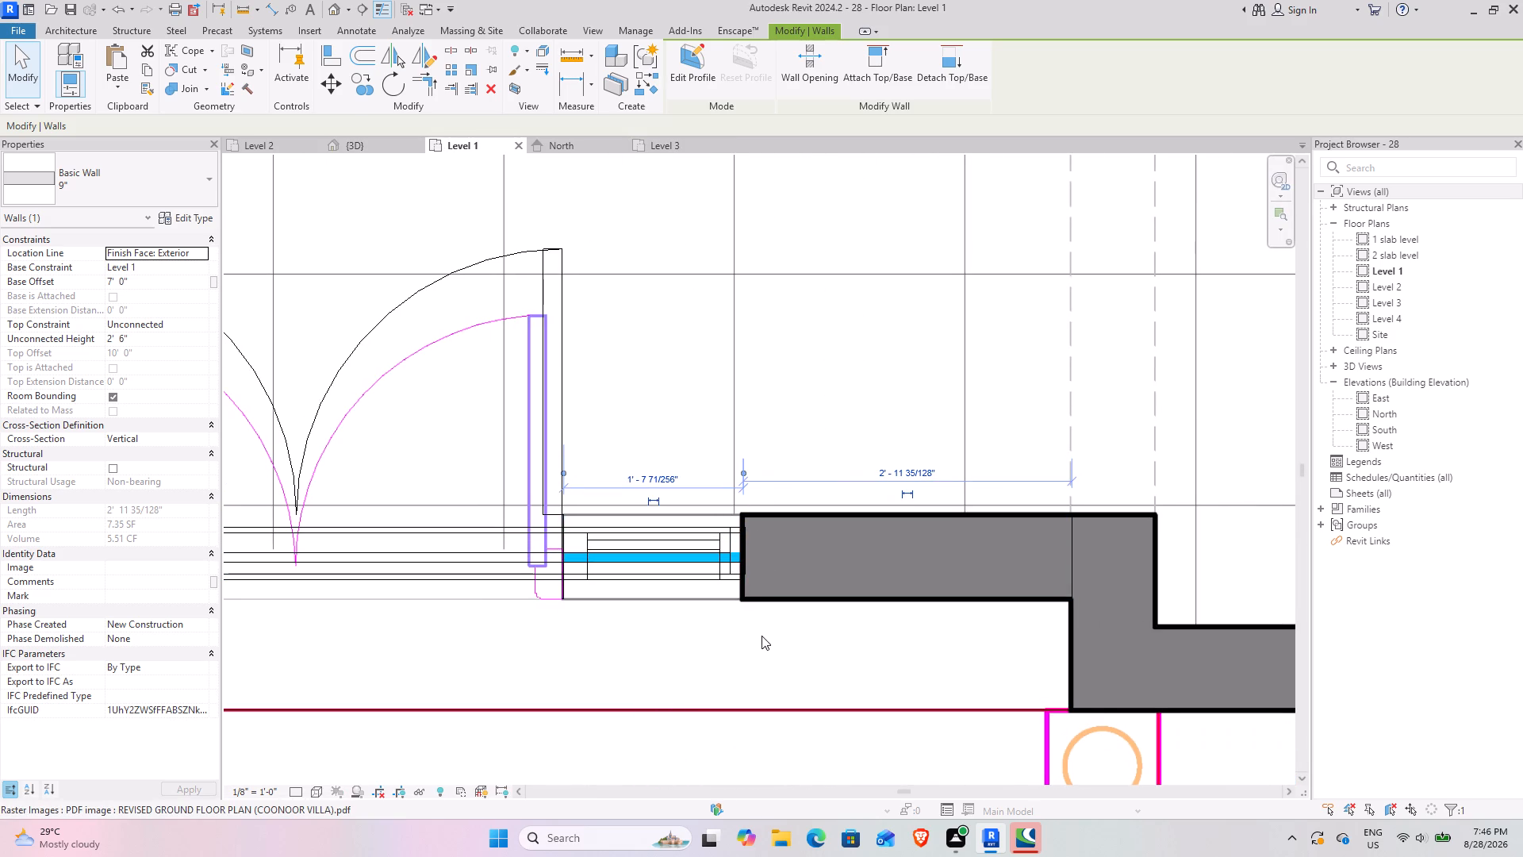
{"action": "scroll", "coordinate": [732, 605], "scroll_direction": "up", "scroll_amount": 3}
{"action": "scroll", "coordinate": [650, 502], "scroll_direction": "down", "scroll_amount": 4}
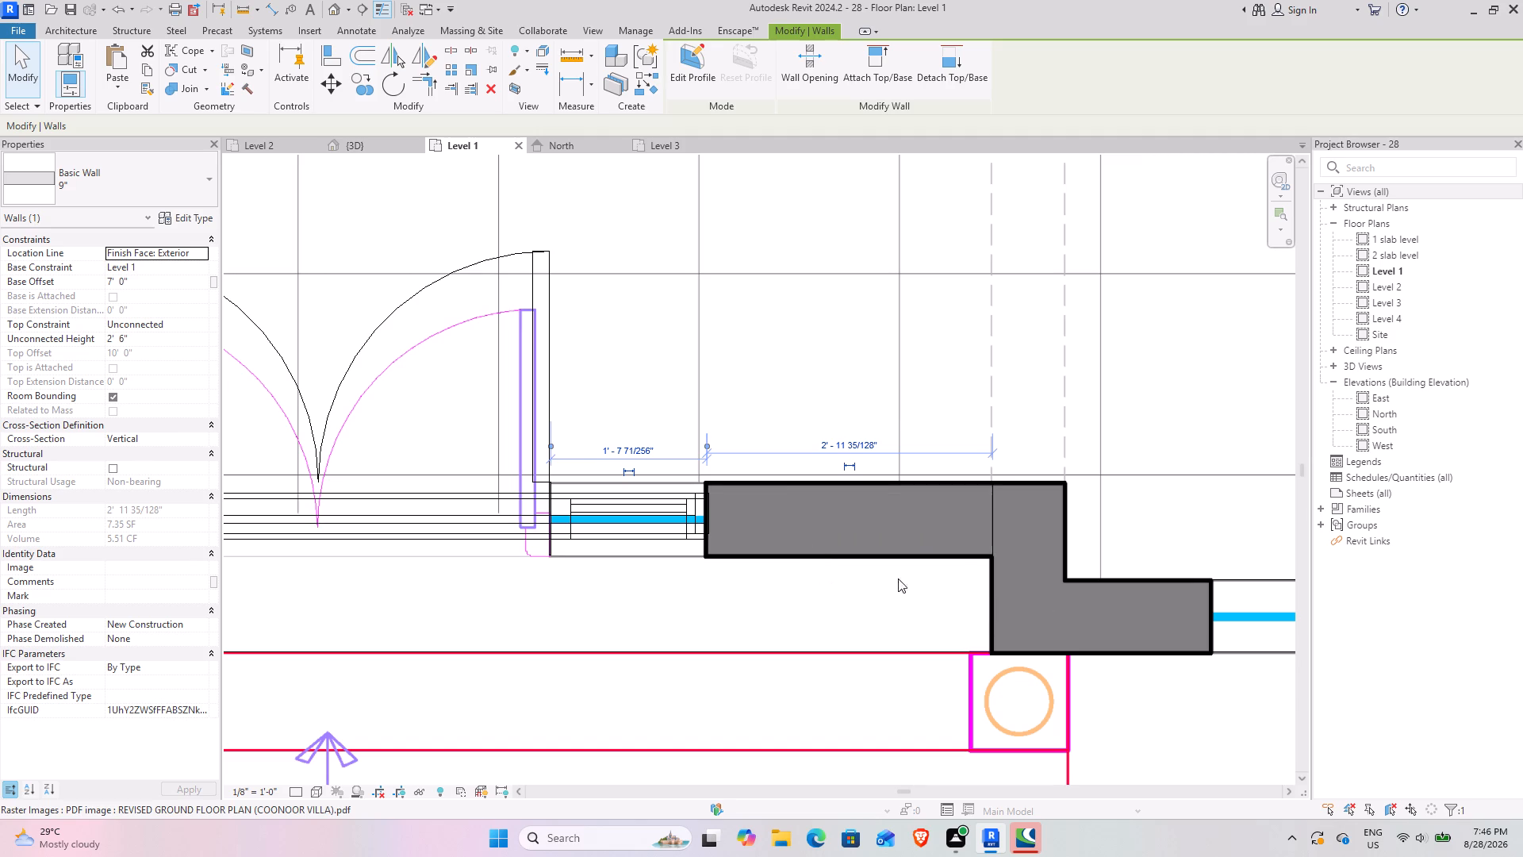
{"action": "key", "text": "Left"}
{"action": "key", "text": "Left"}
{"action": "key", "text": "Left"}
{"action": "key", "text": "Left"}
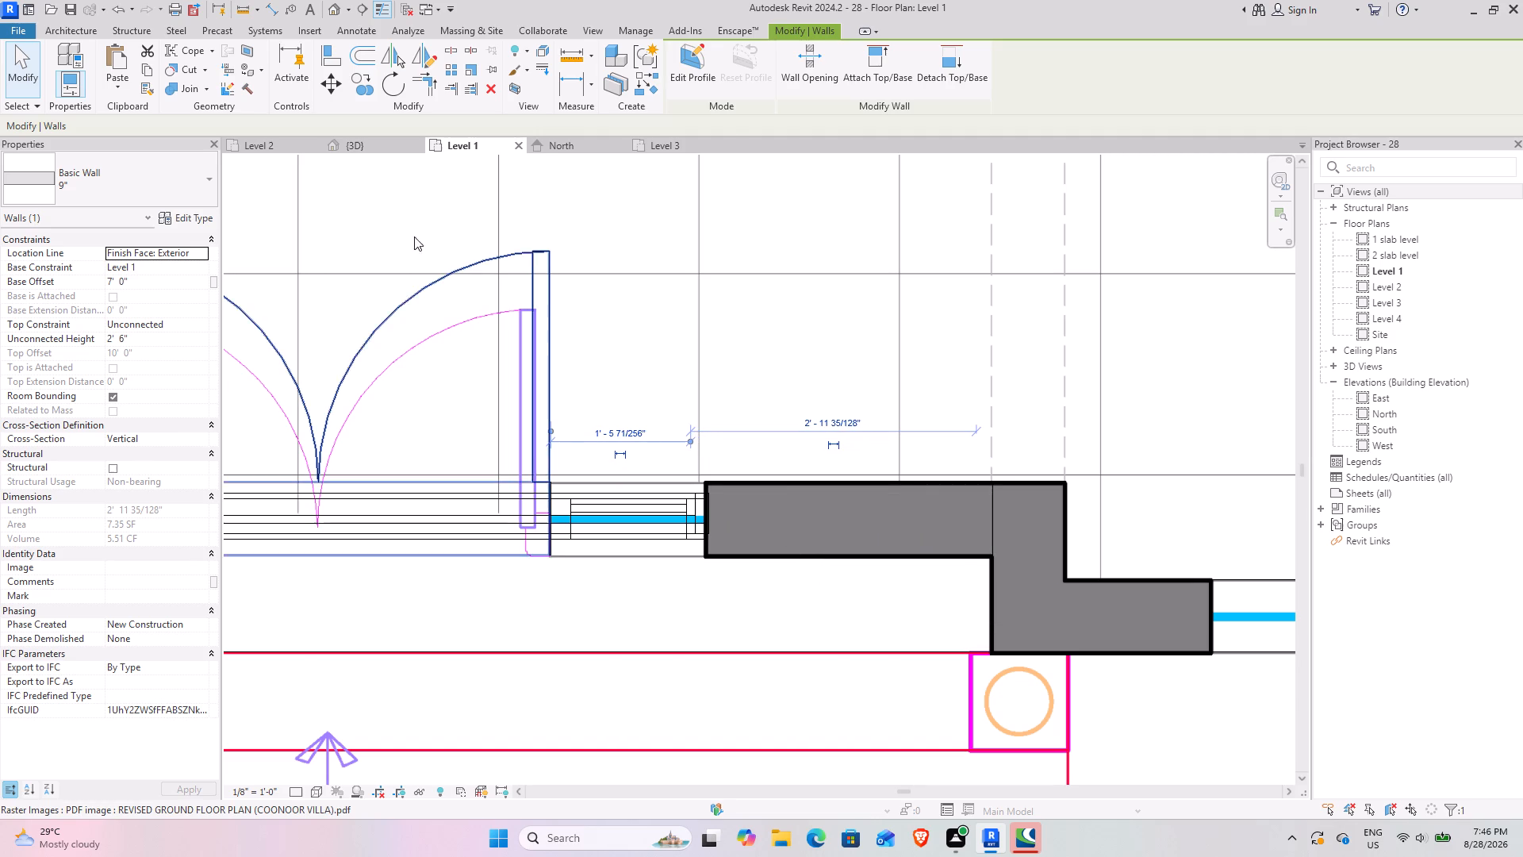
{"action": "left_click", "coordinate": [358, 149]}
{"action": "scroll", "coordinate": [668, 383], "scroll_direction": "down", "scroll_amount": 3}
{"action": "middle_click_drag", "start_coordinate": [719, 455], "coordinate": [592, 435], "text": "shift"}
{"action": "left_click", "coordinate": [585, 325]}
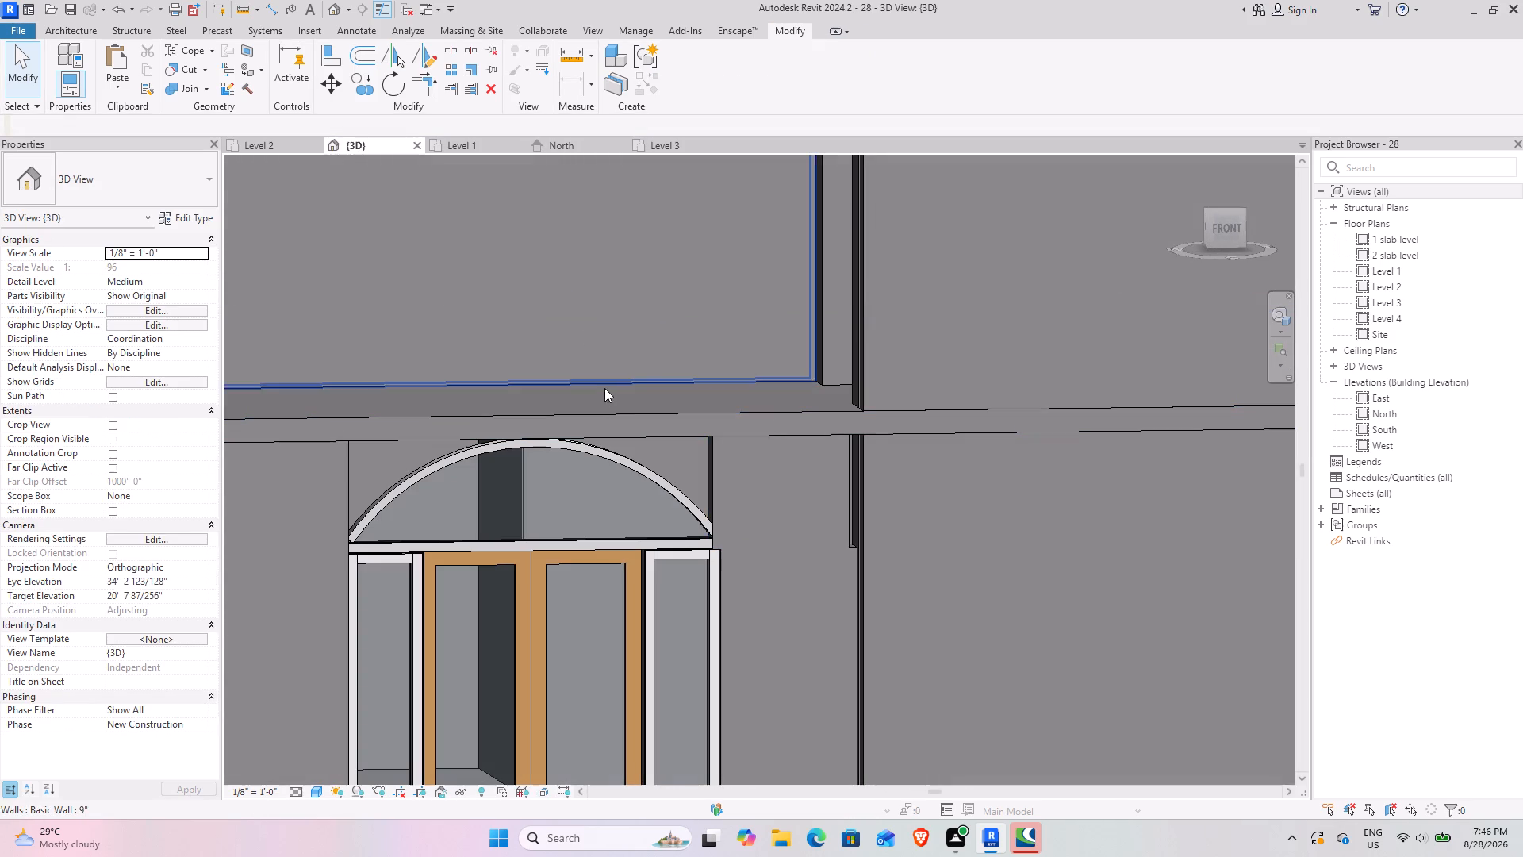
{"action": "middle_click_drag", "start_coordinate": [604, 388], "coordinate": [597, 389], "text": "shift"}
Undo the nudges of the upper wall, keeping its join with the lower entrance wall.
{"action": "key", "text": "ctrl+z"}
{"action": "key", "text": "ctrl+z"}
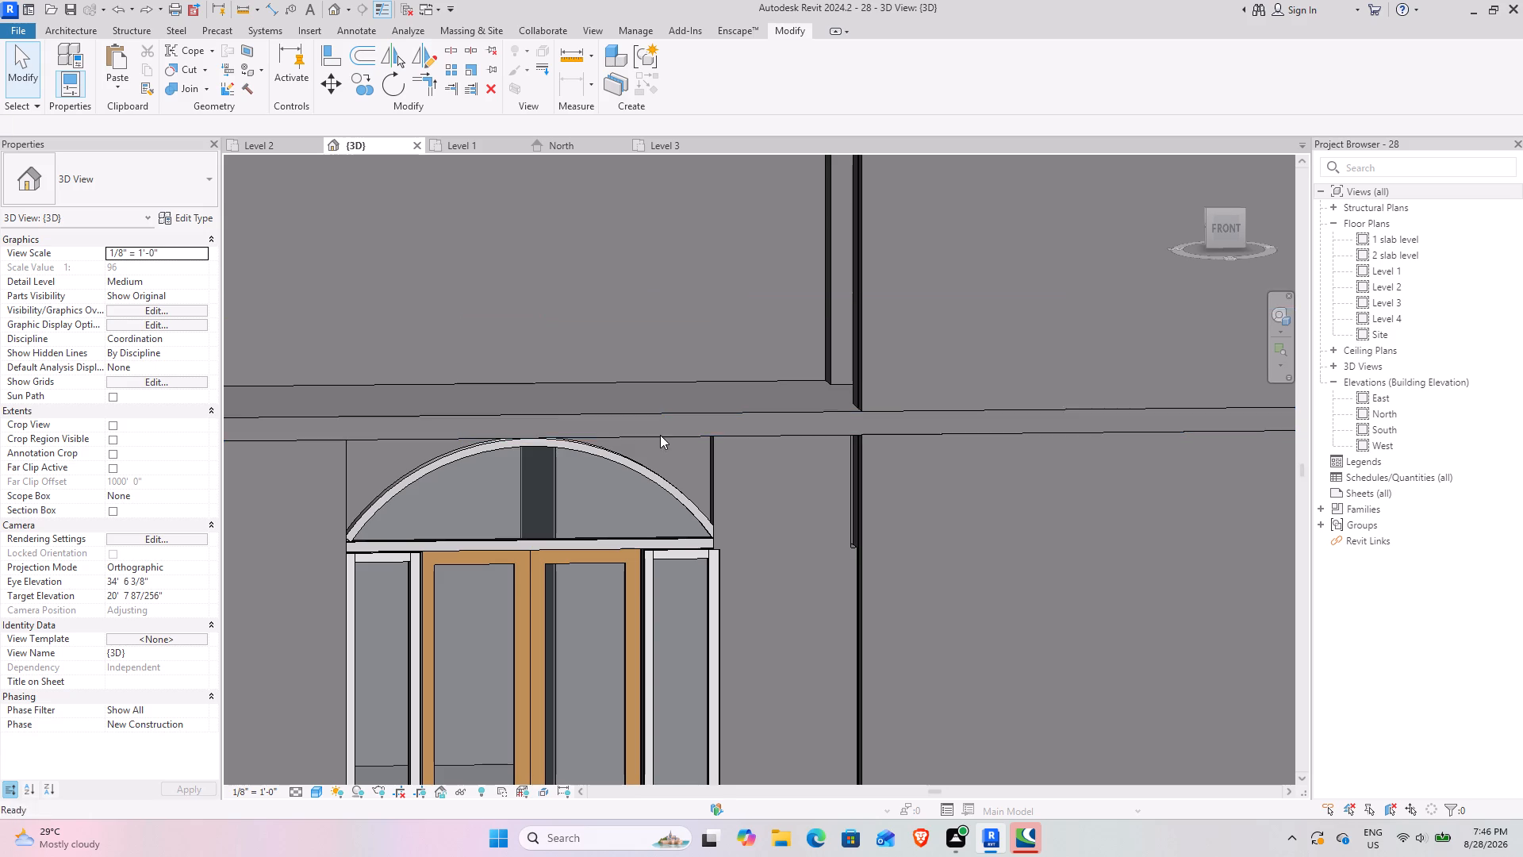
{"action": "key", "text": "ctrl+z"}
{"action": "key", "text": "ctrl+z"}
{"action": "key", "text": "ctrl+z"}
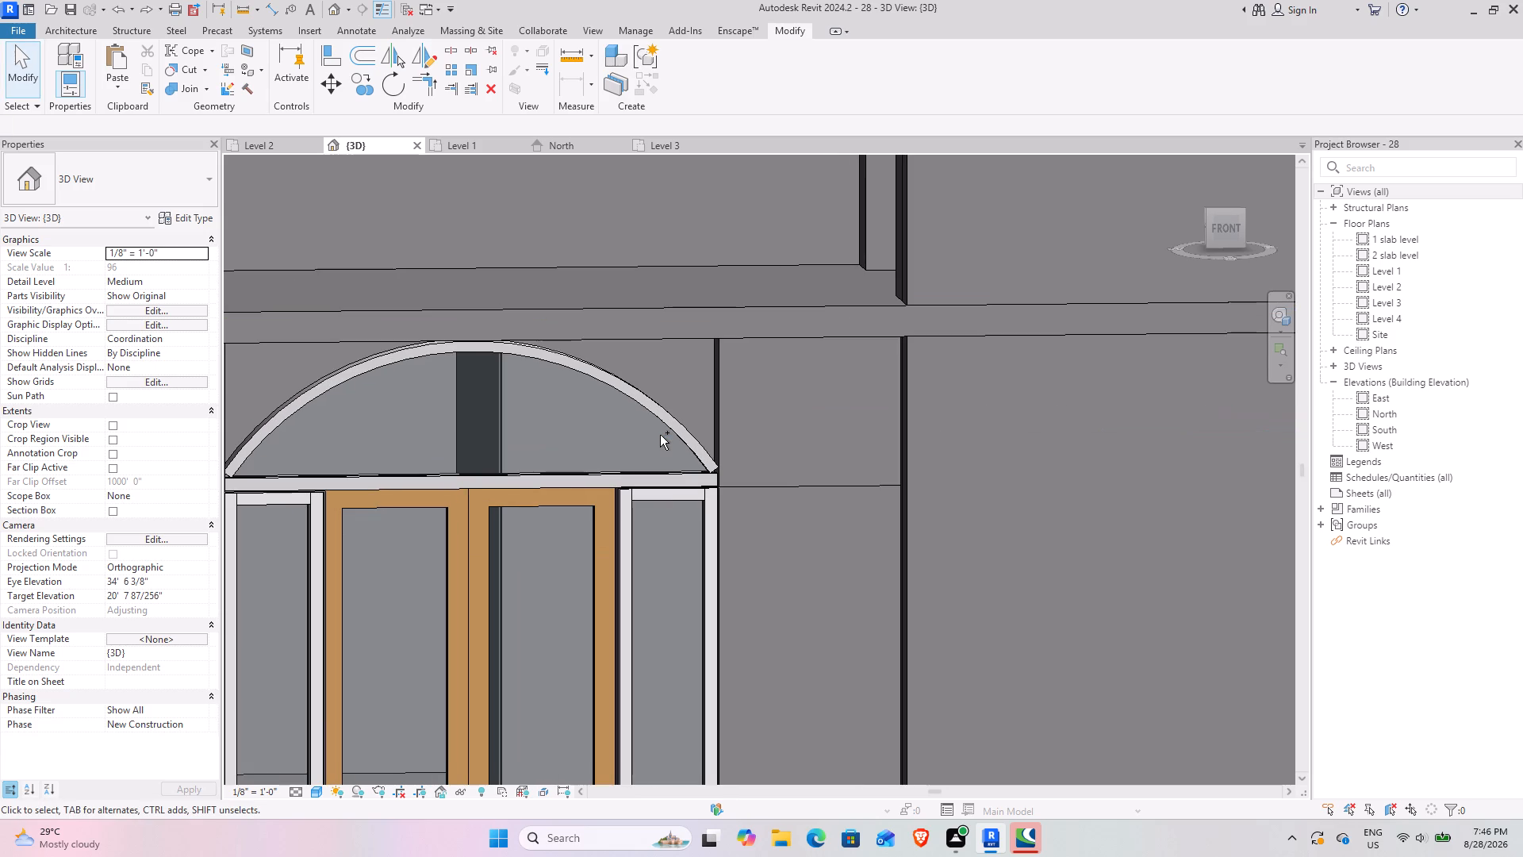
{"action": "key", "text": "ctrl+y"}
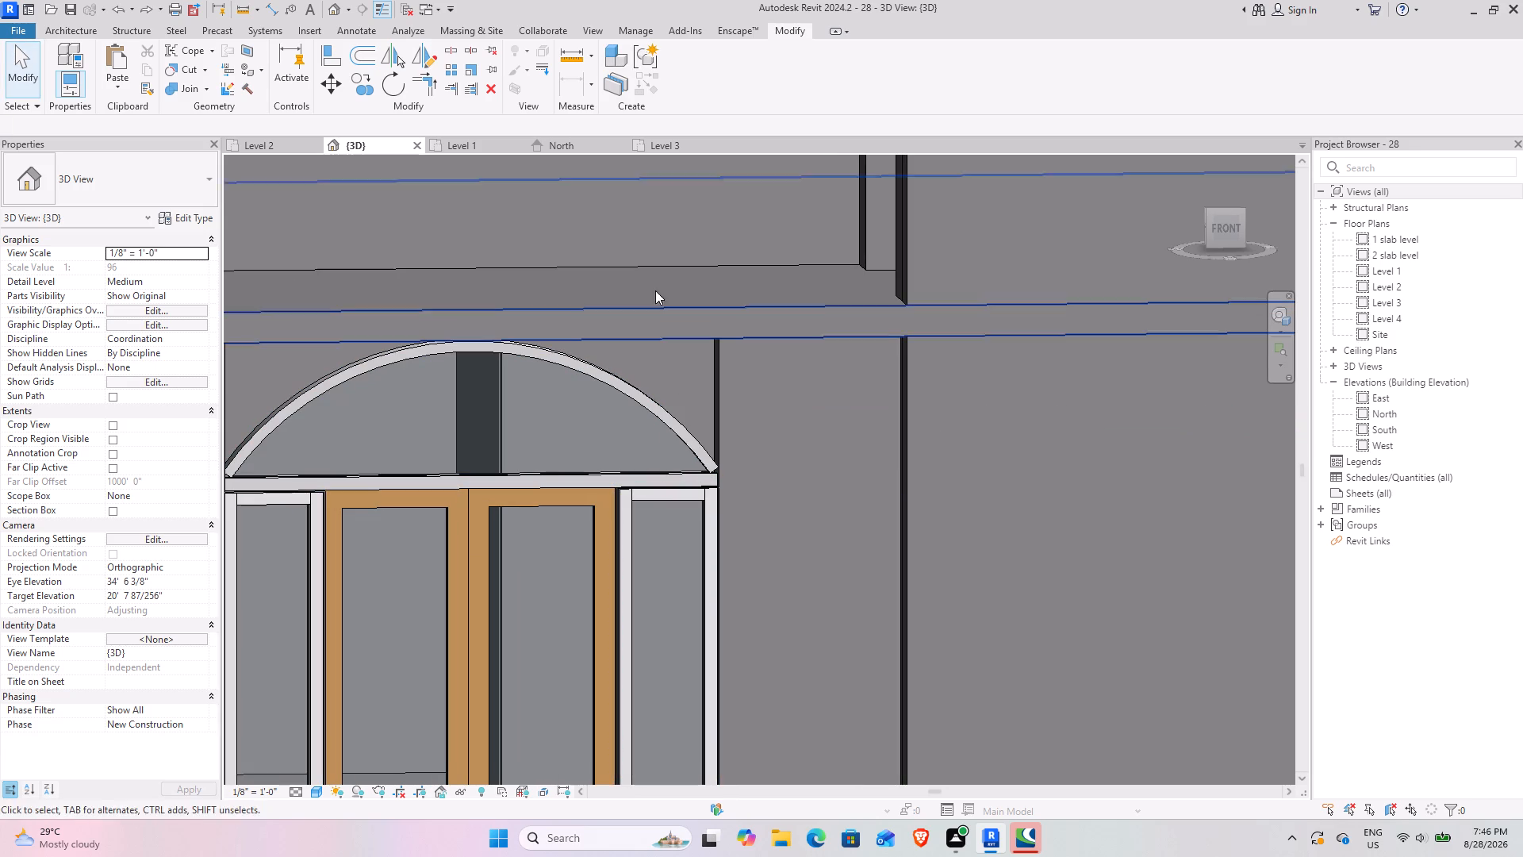
Inspect the entrance in 3D, especially where the arched frame meets the side walls and the sidelights.
{"action": "left_click", "coordinate": [641, 283]}
{"action": "scroll", "coordinate": [641, 284], "scroll_direction": "down", "scroll_amount": 9}
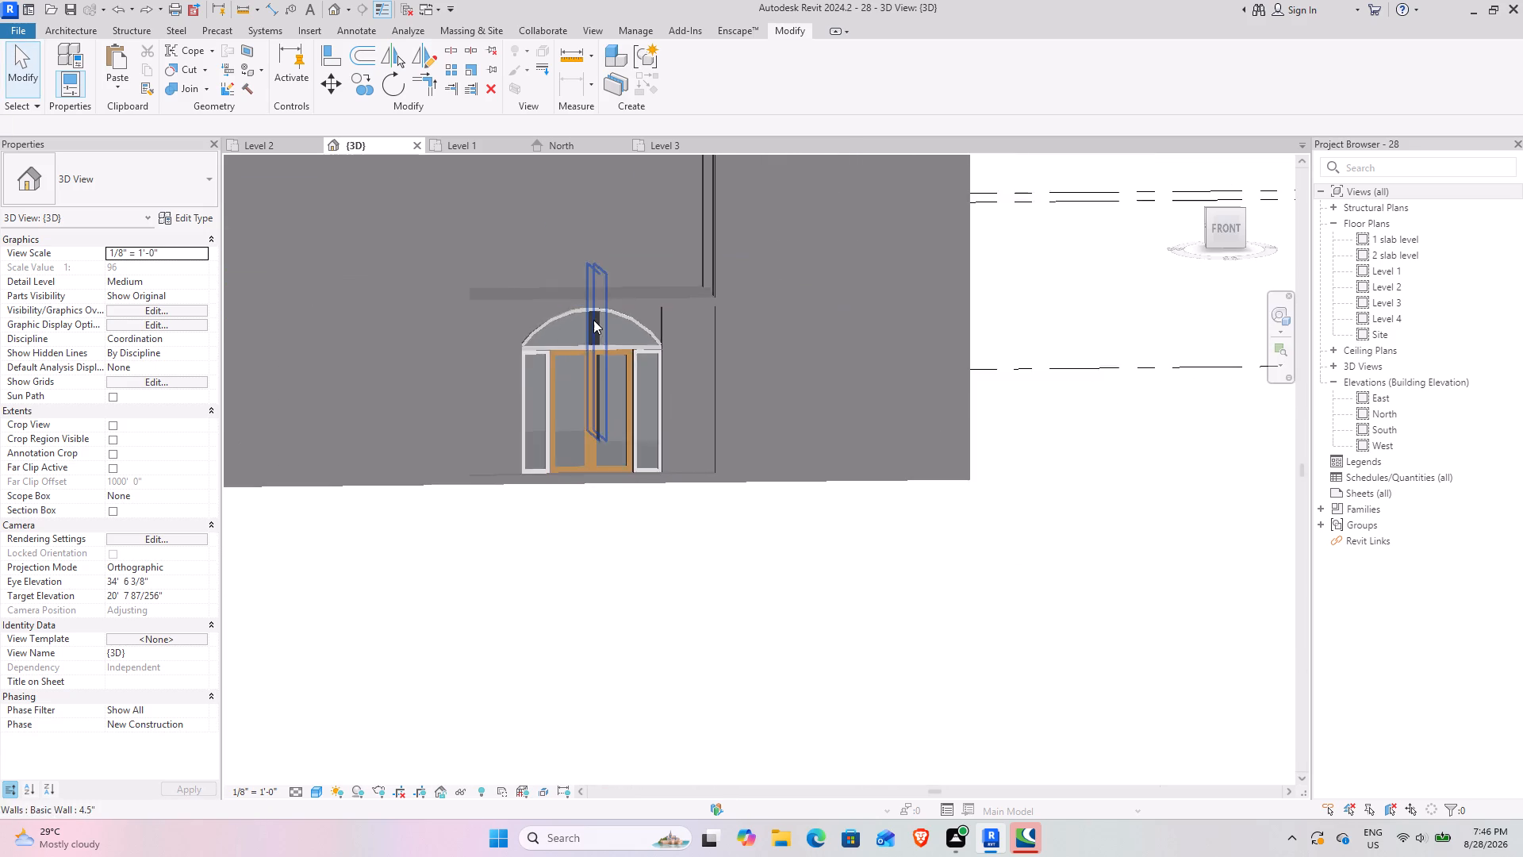
{"action": "middle_click_drag", "start_coordinate": [593, 320], "coordinate": [643, 444], "text": "shift"}
{"action": "left_click", "coordinate": [650, 535]}
{"action": "middle_click_drag", "start_coordinate": [612, 504], "coordinate": [512, 336]}
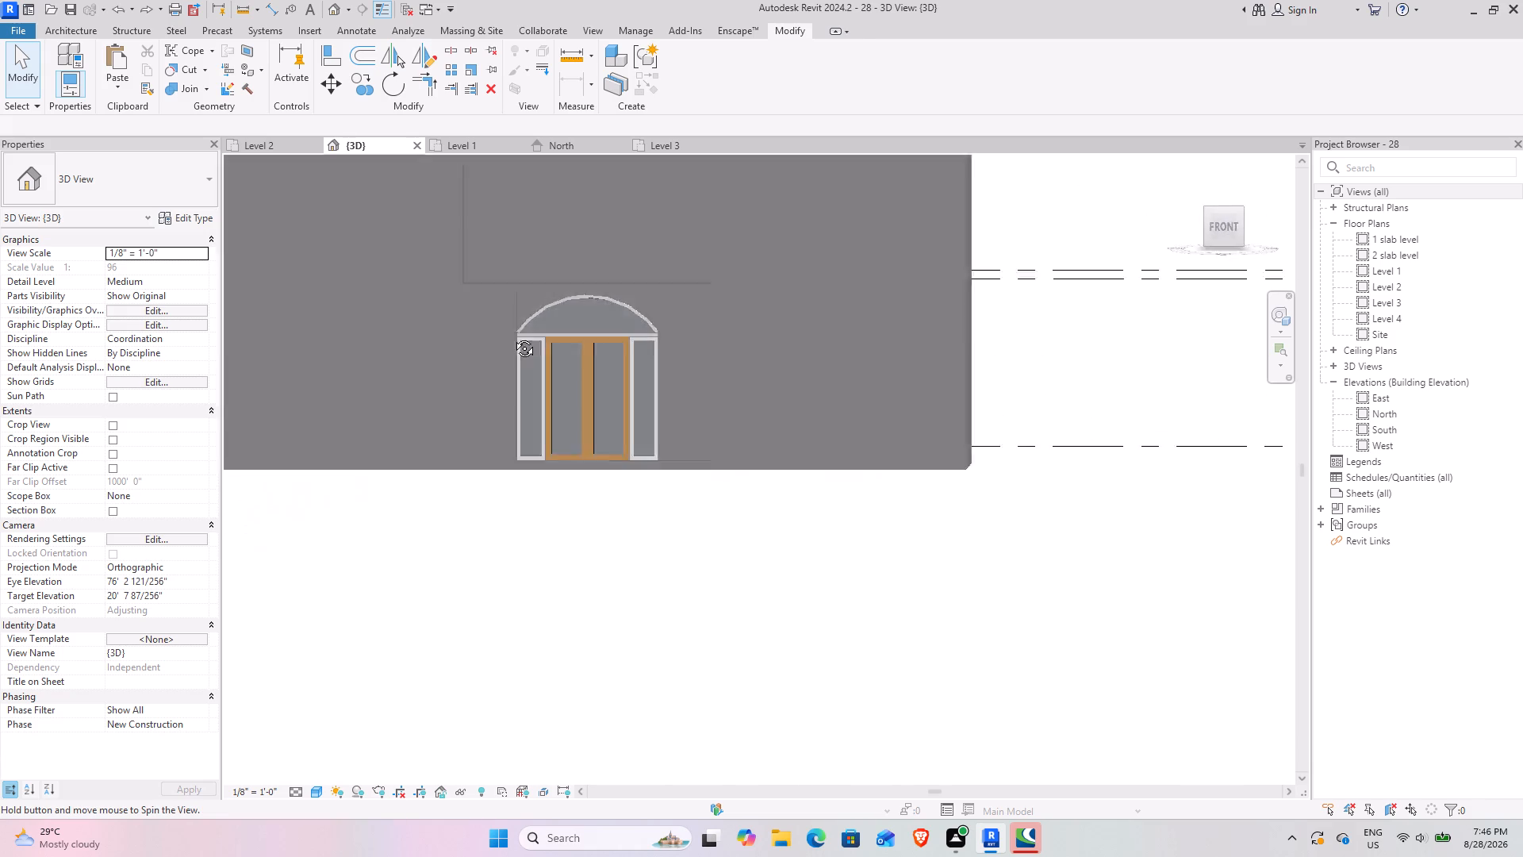
{"action": "middle_click_drag", "start_coordinate": [512, 336], "coordinate": [455, 390]}
{"action": "scroll", "coordinate": [530, 289], "scroll_direction": "up", "scroll_amount": 7}
{"action": "middle_click_drag", "start_coordinate": [521, 420], "coordinate": [566, 394], "text": "shift"}
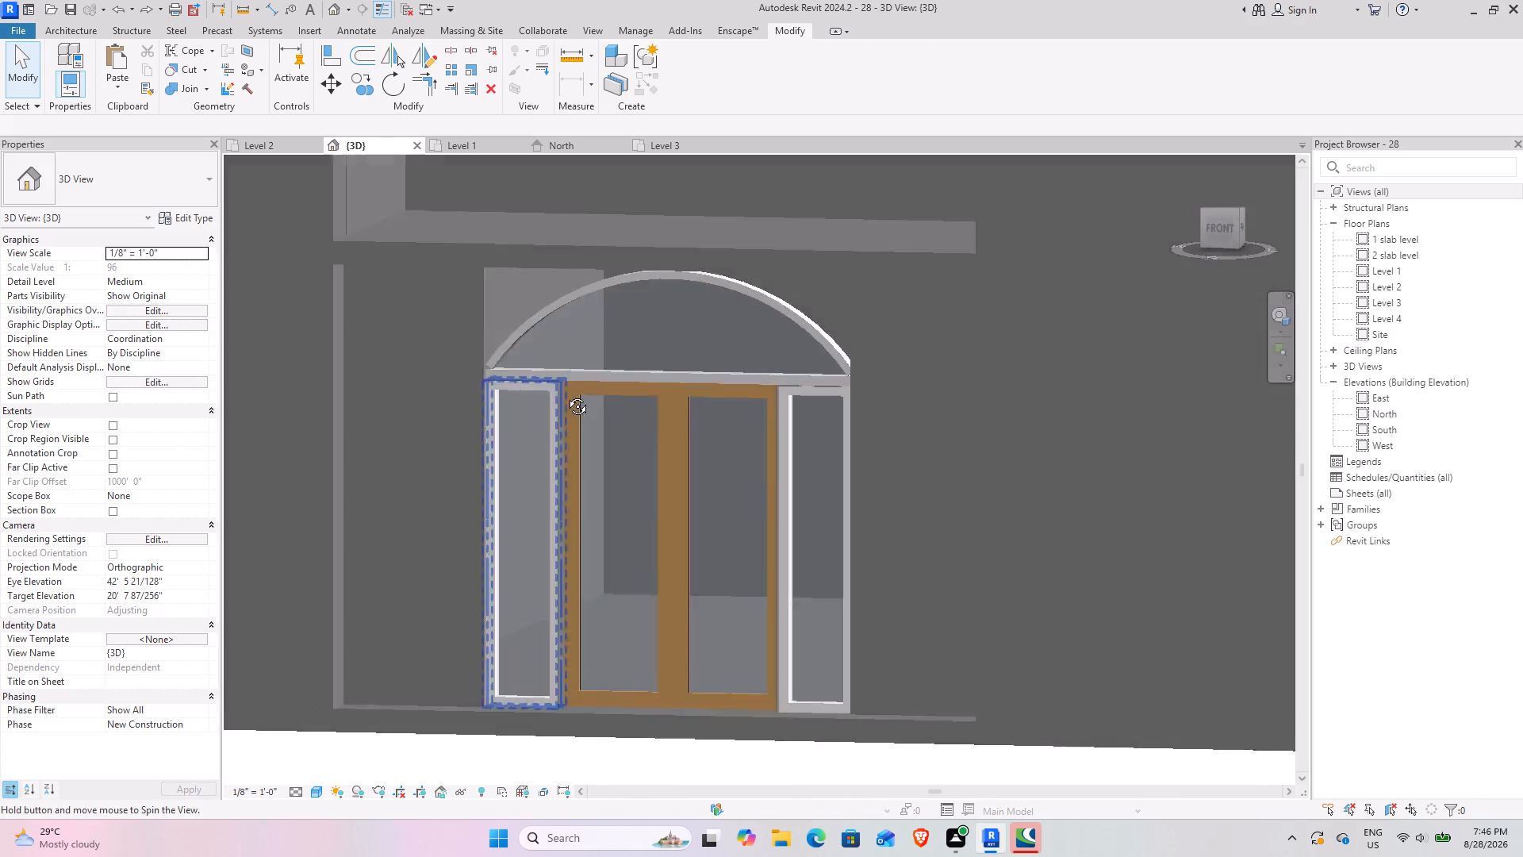
{"action": "middle_click_drag", "start_coordinate": [566, 394], "coordinate": [588, 386], "text": "shift"}
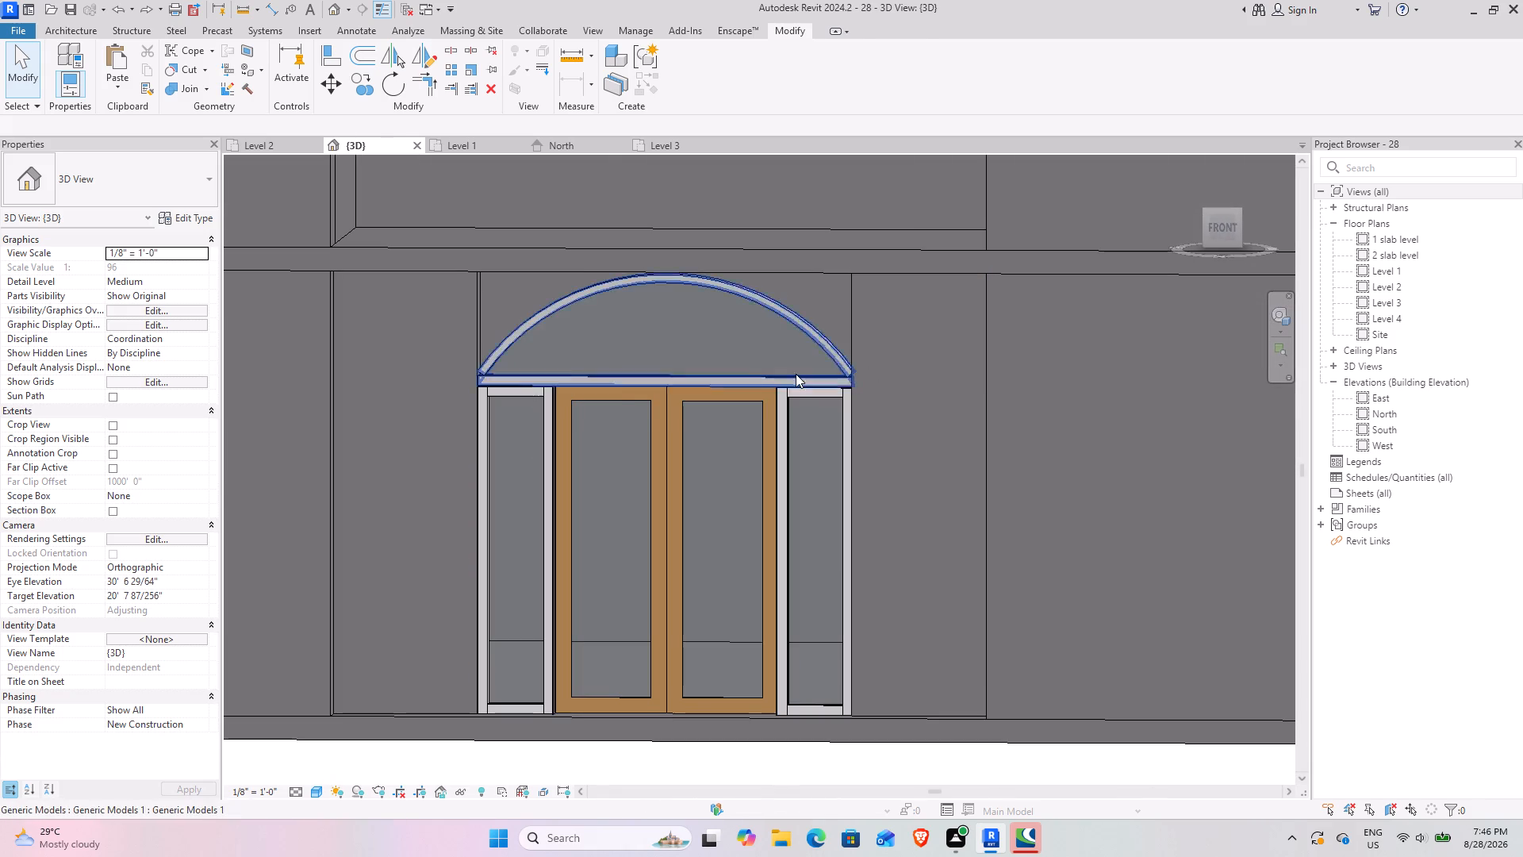
{"action": "scroll", "coordinate": [454, 380], "scroll_direction": "up", "scroll_amount": 11}
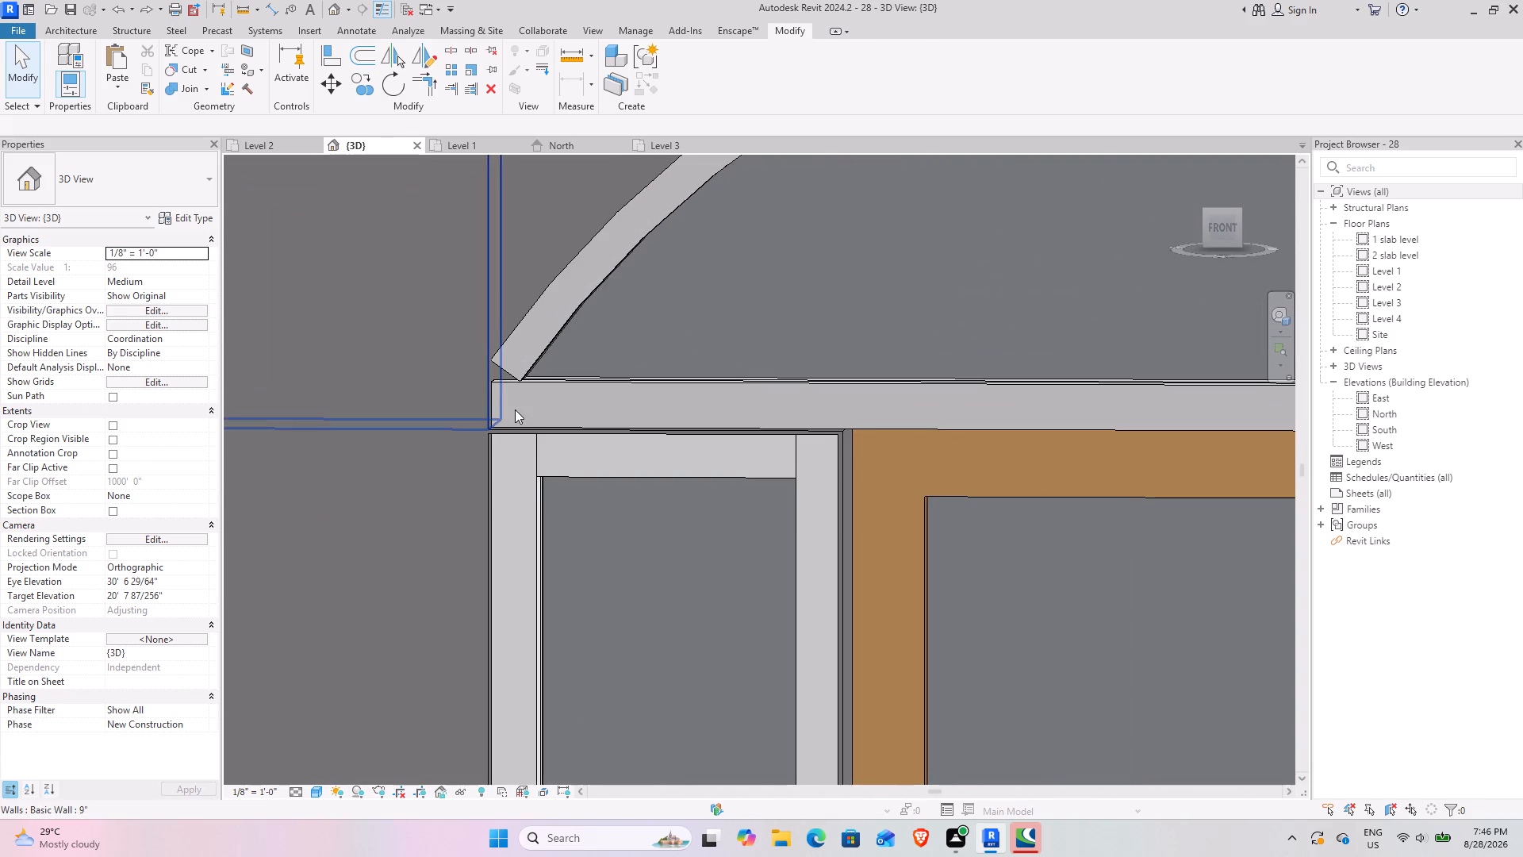
{"action": "scroll", "coordinate": [515, 409], "scroll_direction": "down", "scroll_amount": 8}
{"action": "middle_click_drag", "start_coordinate": [473, 418], "coordinate": [485, 395], "text": "shift"}
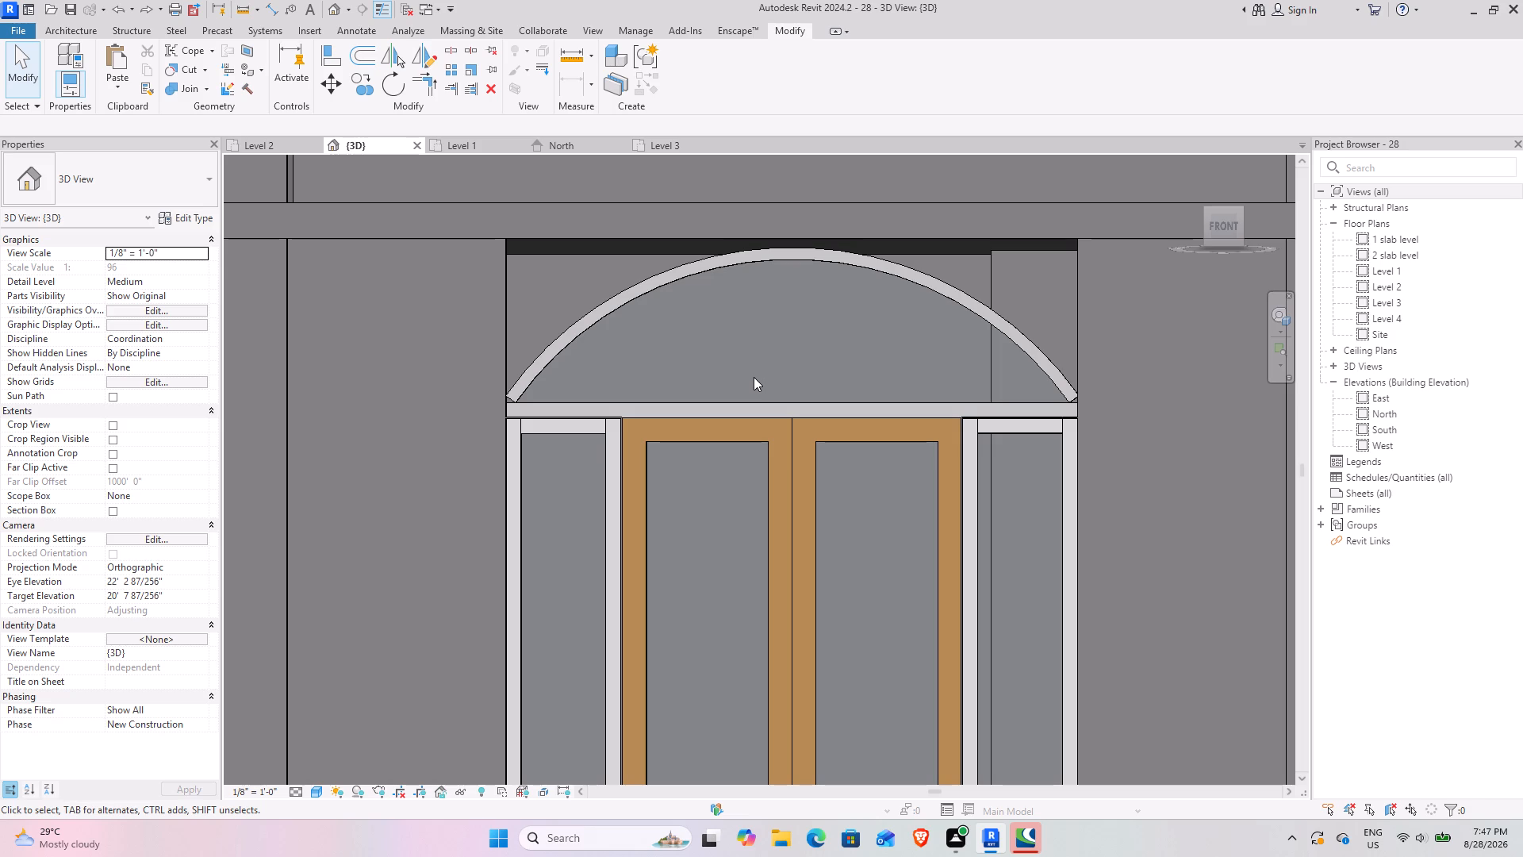
Create an in-place component in the Generic Models category, keeping the default name.
{"action": "left_click", "coordinate": [68, 34]}
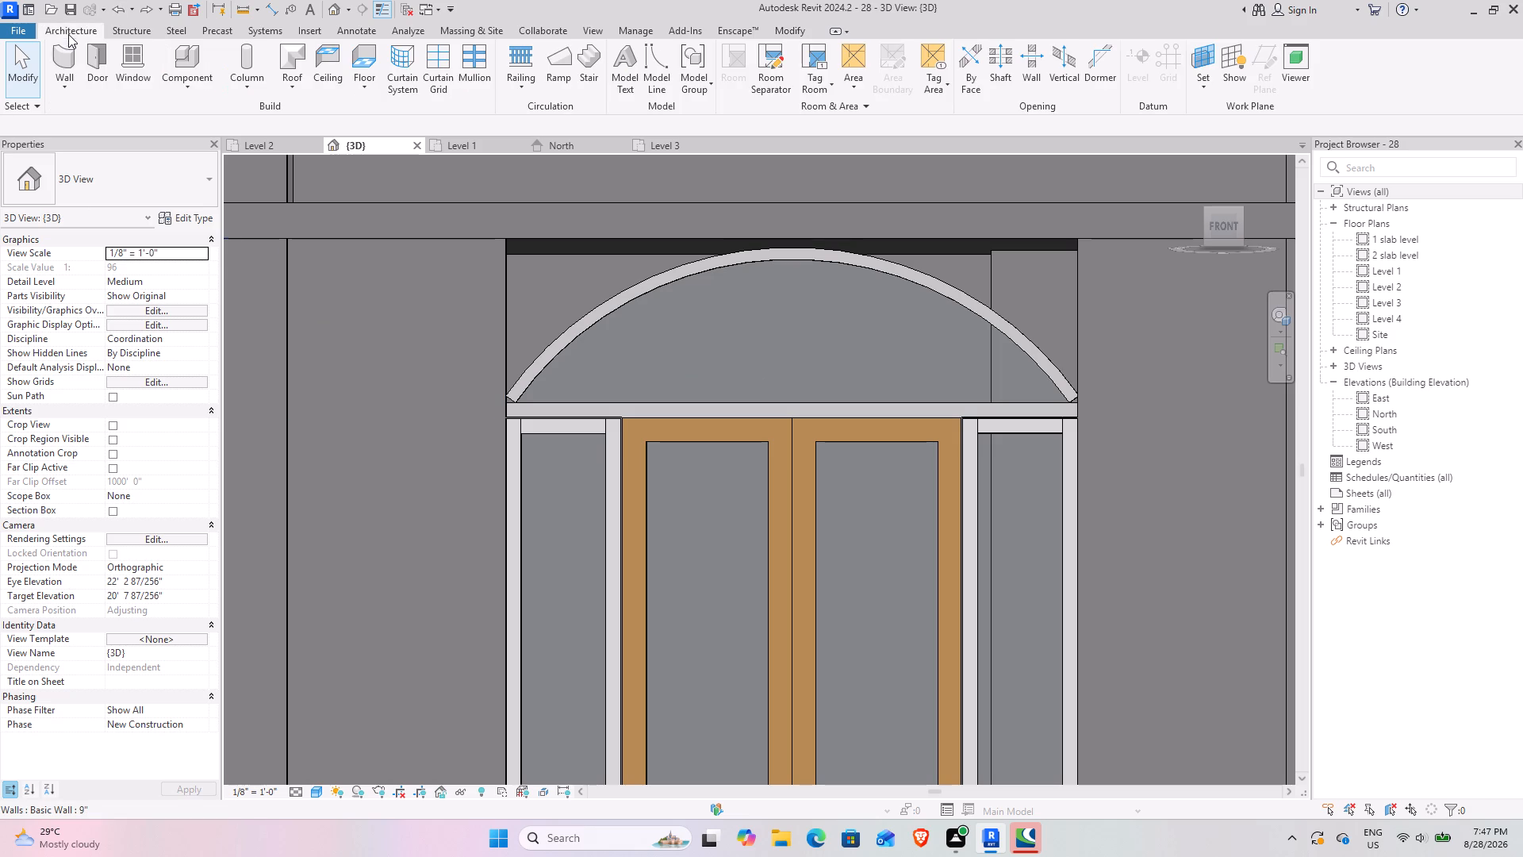
{"action": "left_click", "coordinate": [193, 90]}
{"action": "left_click", "coordinate": [222, 150]}
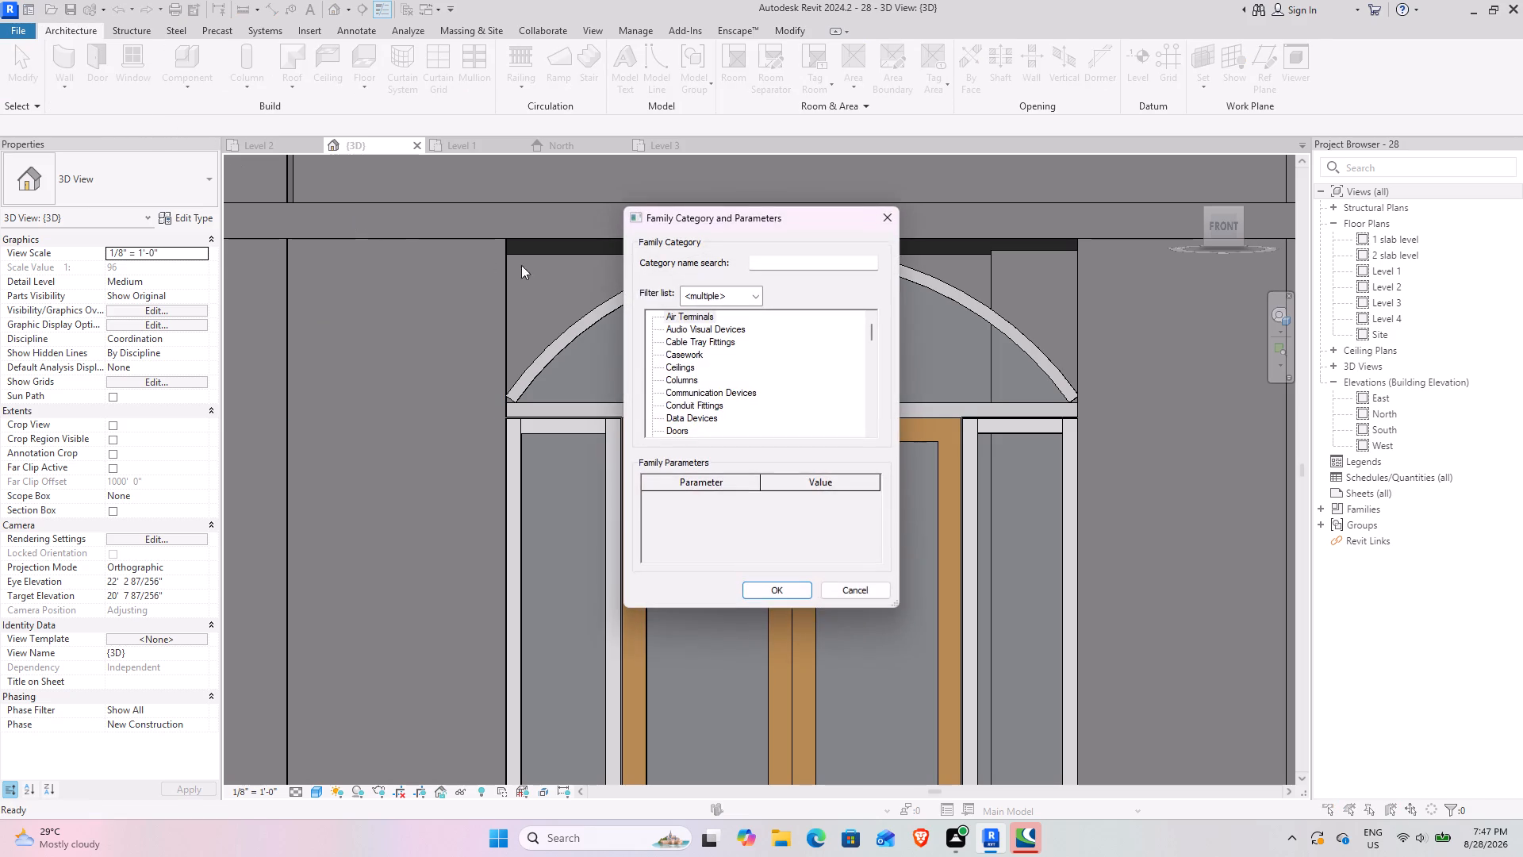
{"action": "left_click", "coordinate": [689, 375]}
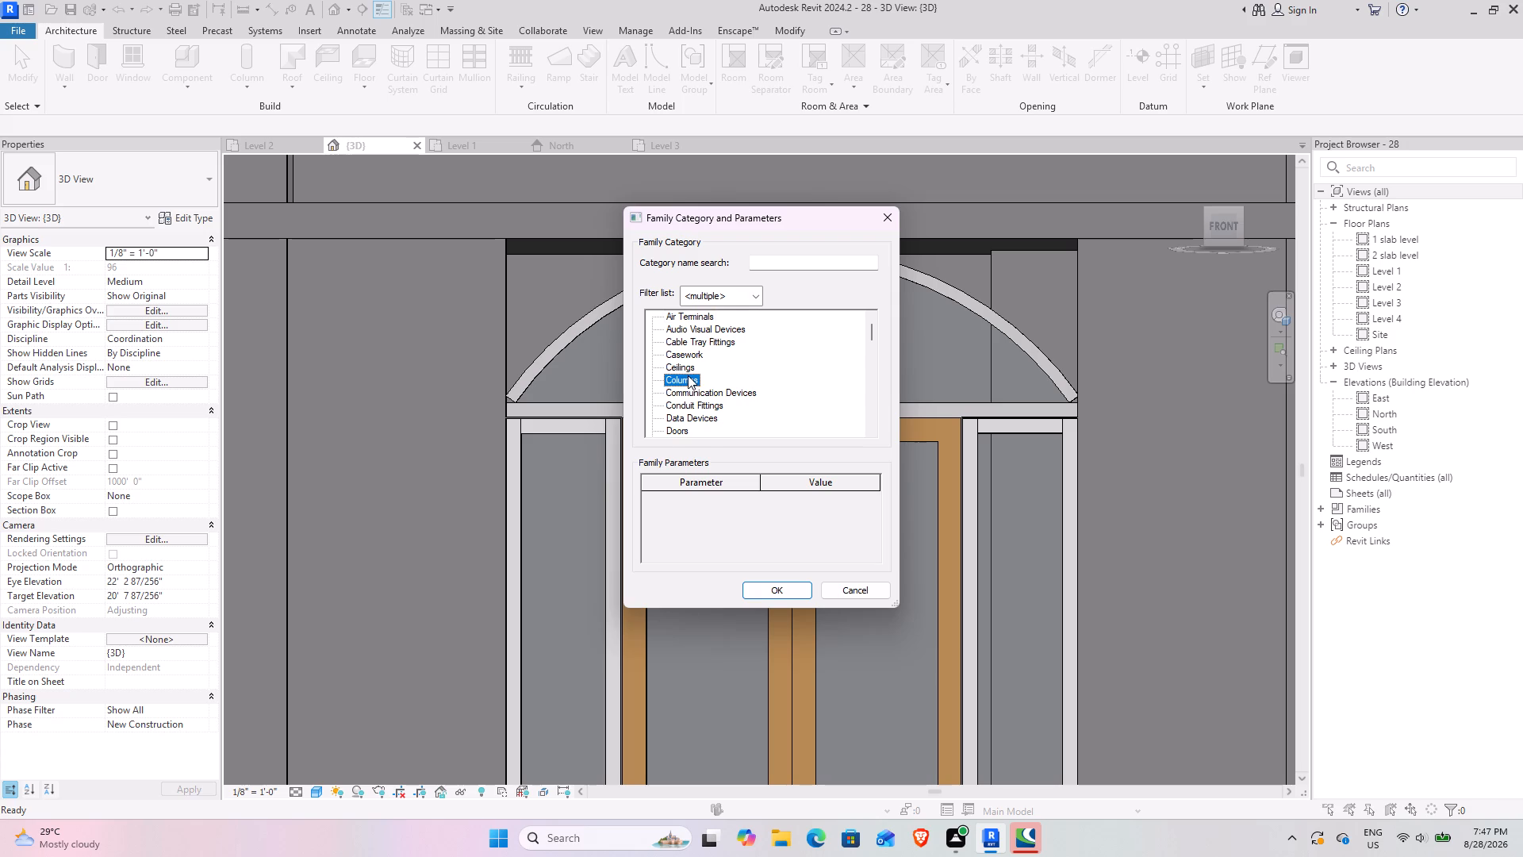
{"action": "key", "text": "g"}
{"action": "key", "text": "Return"}
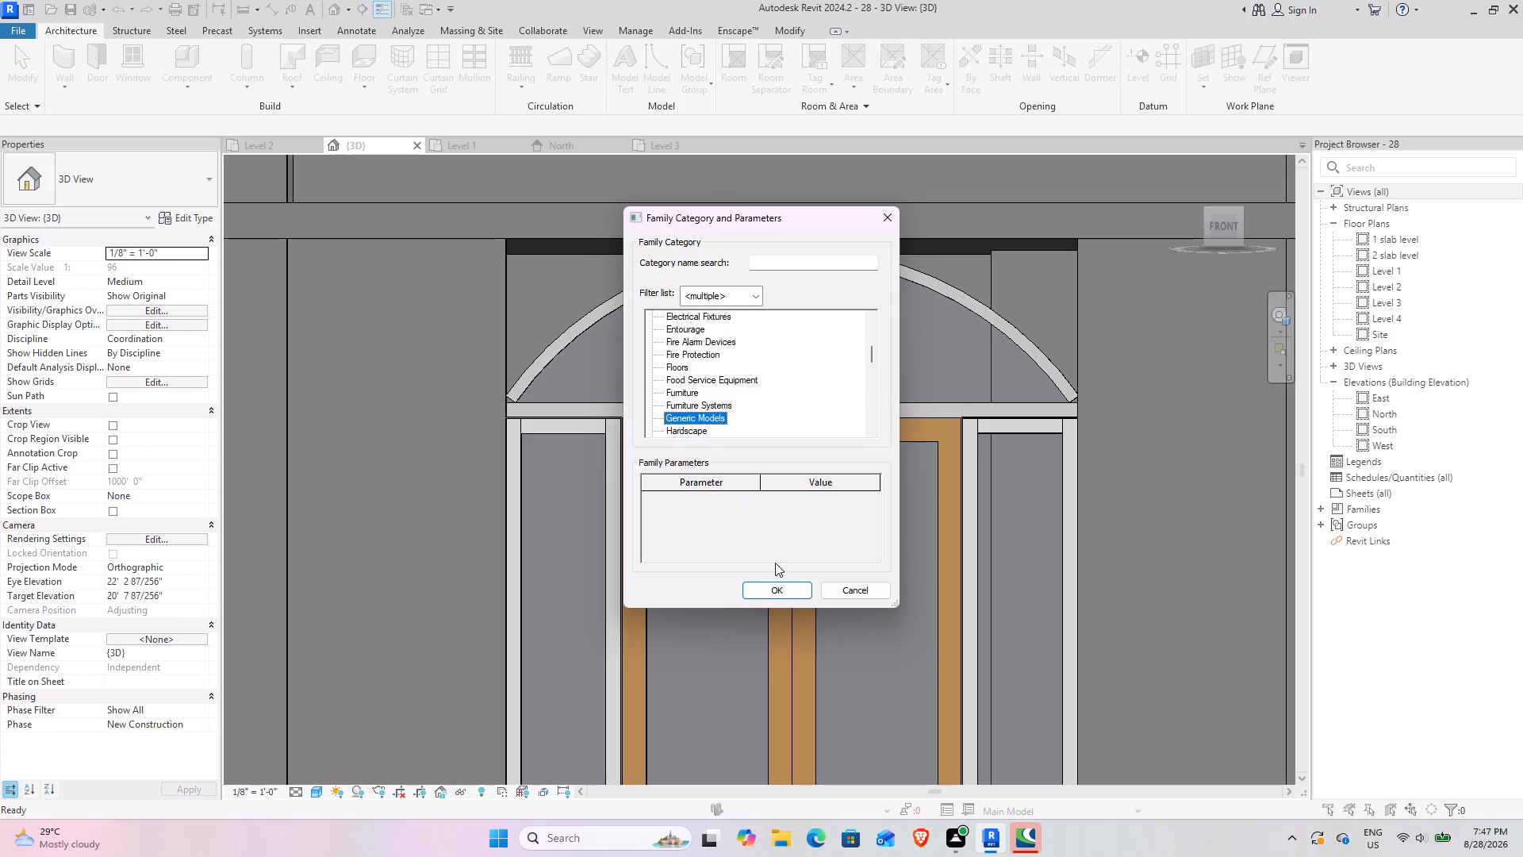
{"action": "key", "text": "Return"}
{"action": "left_click", "coordinate": [775, 595]}
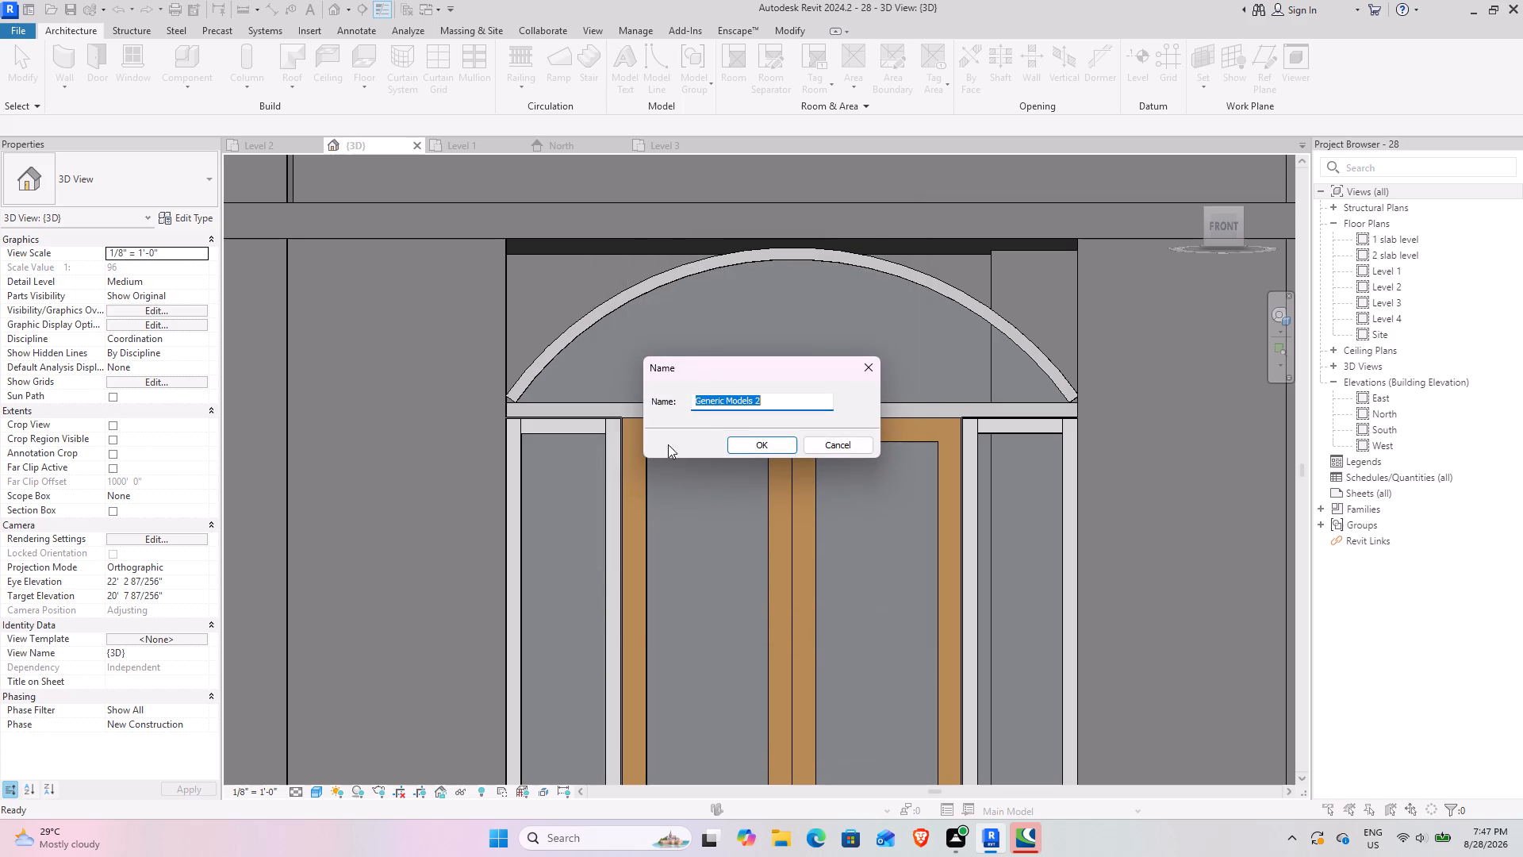
{"action": "left_click", "coordinate": [760, 444]}
Start a solid extrusion and set its work plane by picking the face of the 9" wall beside the entrance.
{"action": "left_click", "coordinate": [119, 61]}
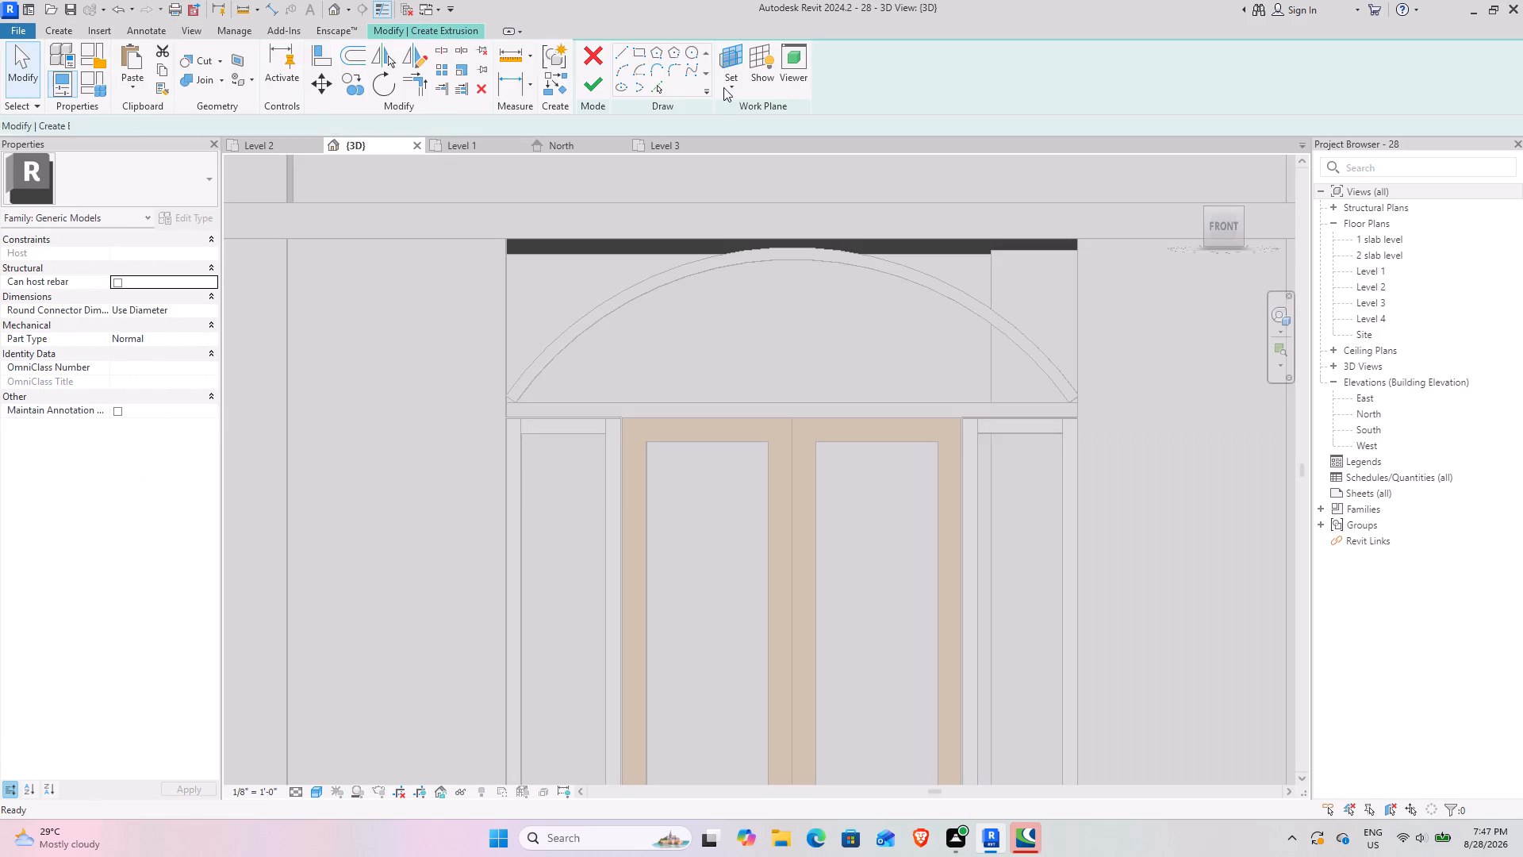
{"action": "left_click", "coordinate": [723, 83]}
{"action": "left_click", "coordinate": [765, 152]}
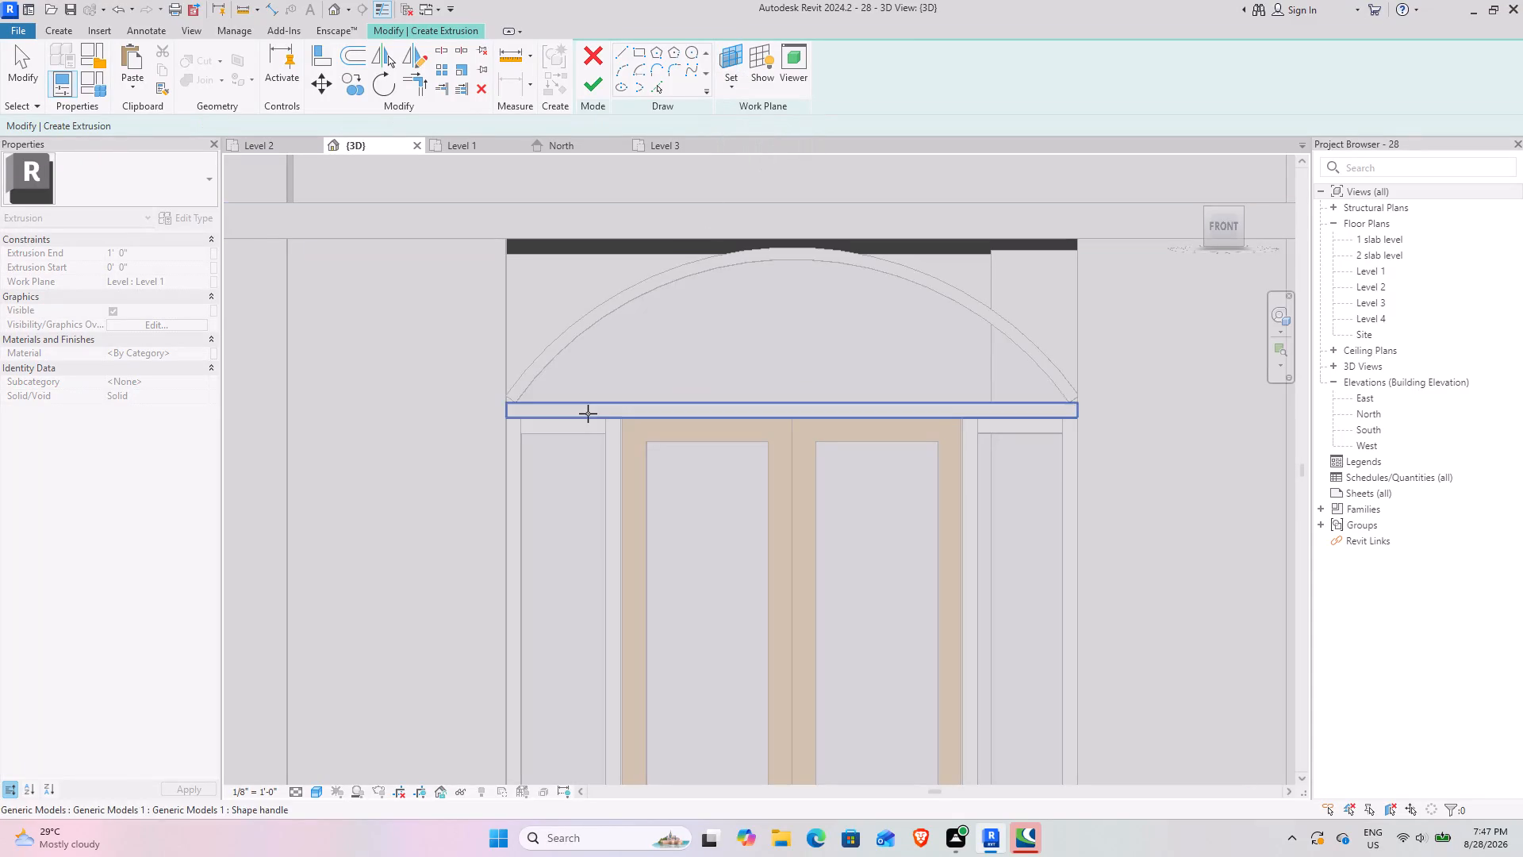
{"action": "scroll", "coordinate": [585, 417], "scroll_direction": "down", "scroll_amount": 4}
{"action": "middle_click_drag", "start_coordinate": [565, 428], "coordinate": [741, 501], "text": "shift"}
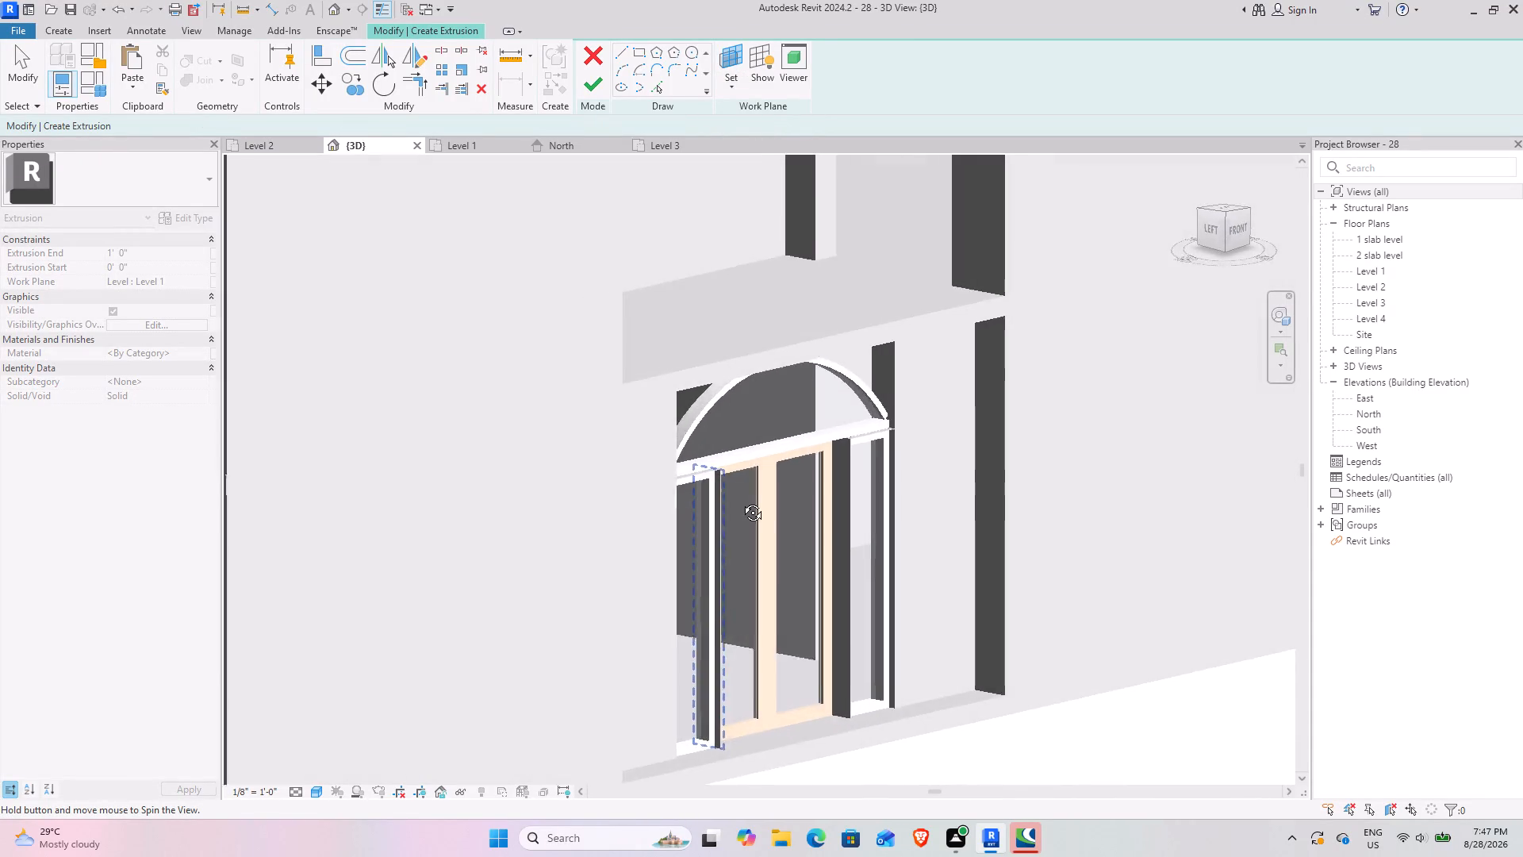
{"action": "middle_click_drag", "start_coordinate": [741, 501], "coordinate": [689, 484], "text": "shift"}
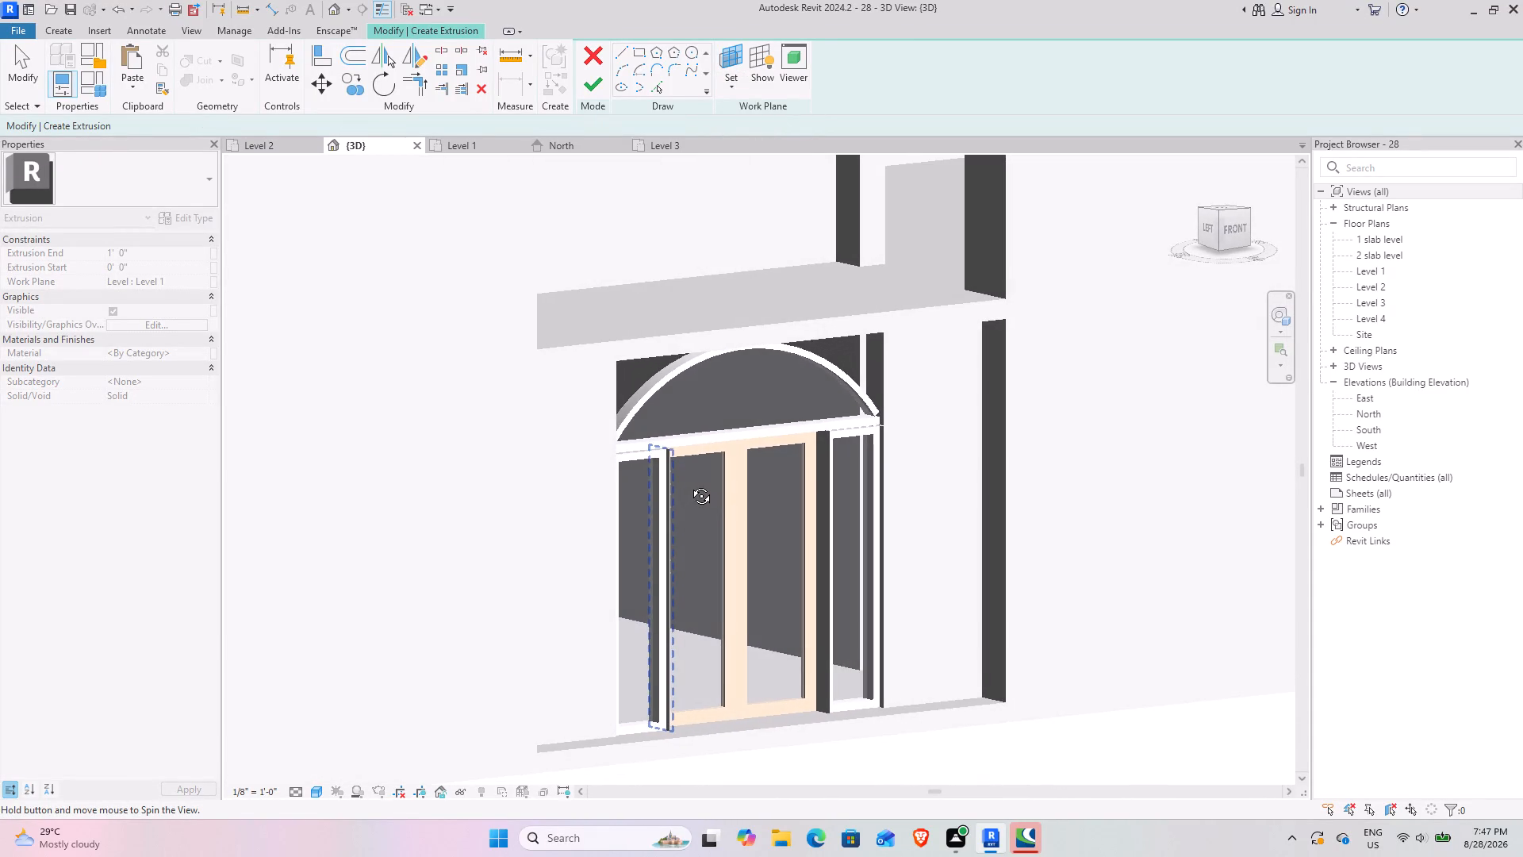
{"action": "middle_click_drag", "start_coordinate": [689, 484], "coordinate": [704, 498], "text": "shift"}
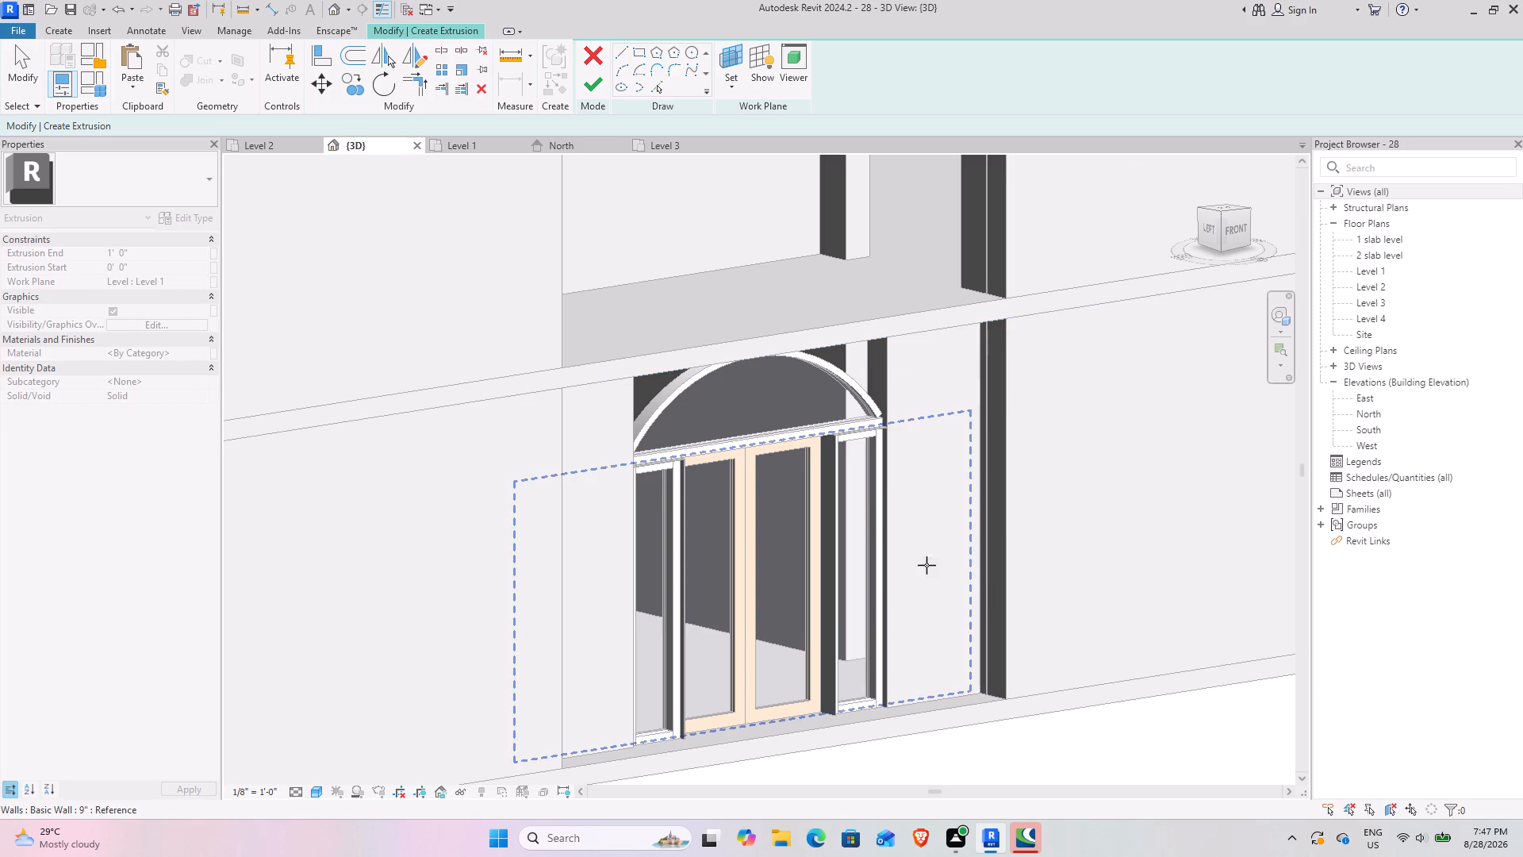
{"action": "left_click", "coordinate": [900, 703]}
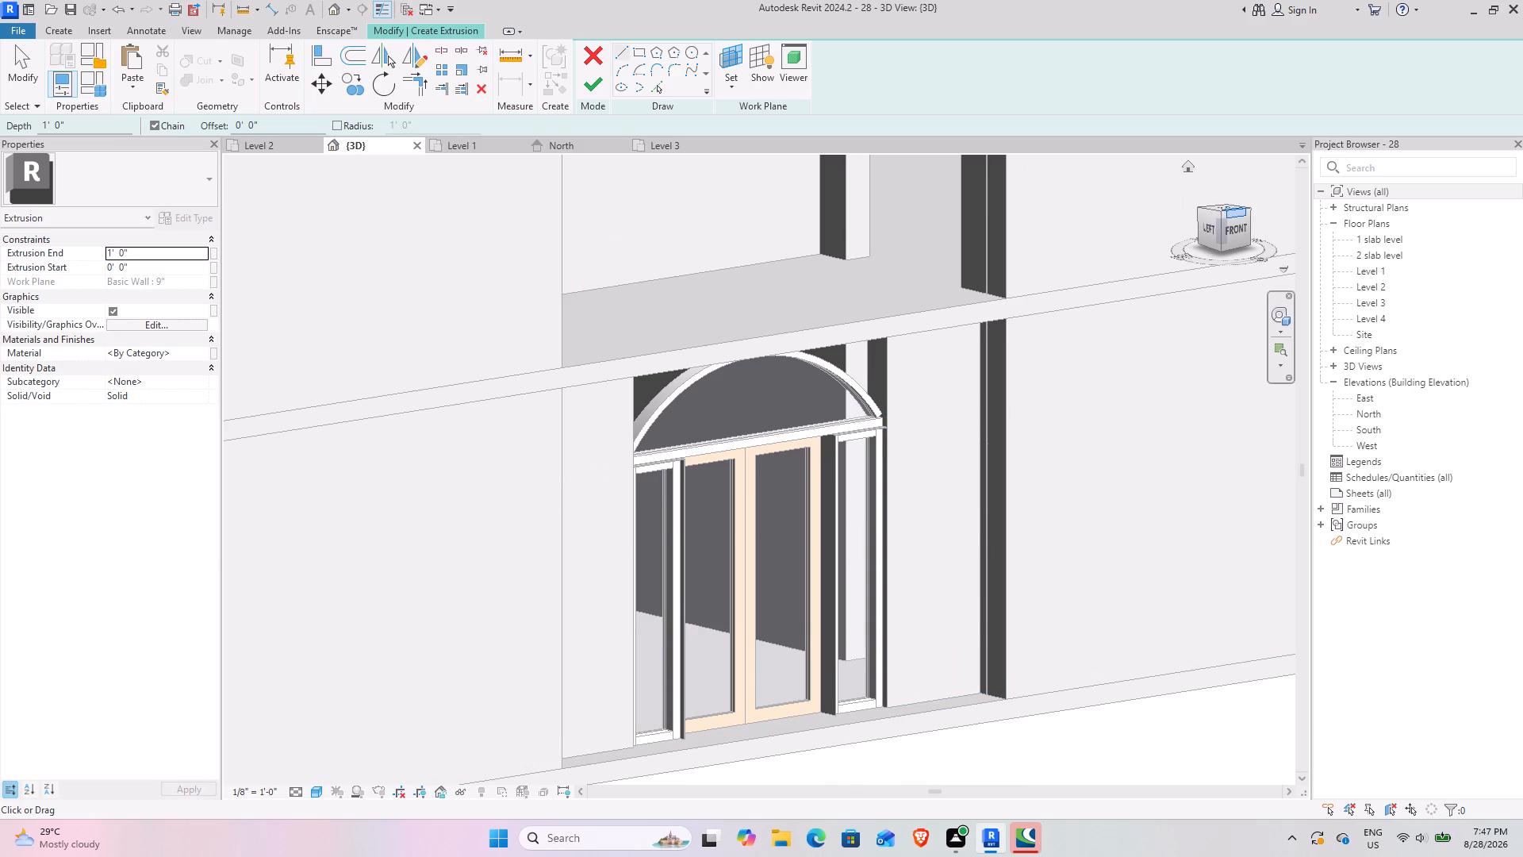
Face the entrance from the front and switch the 3D view to the Hidden Line visual style.
{"action": "left_click", "coordinate": [1241, 229]}
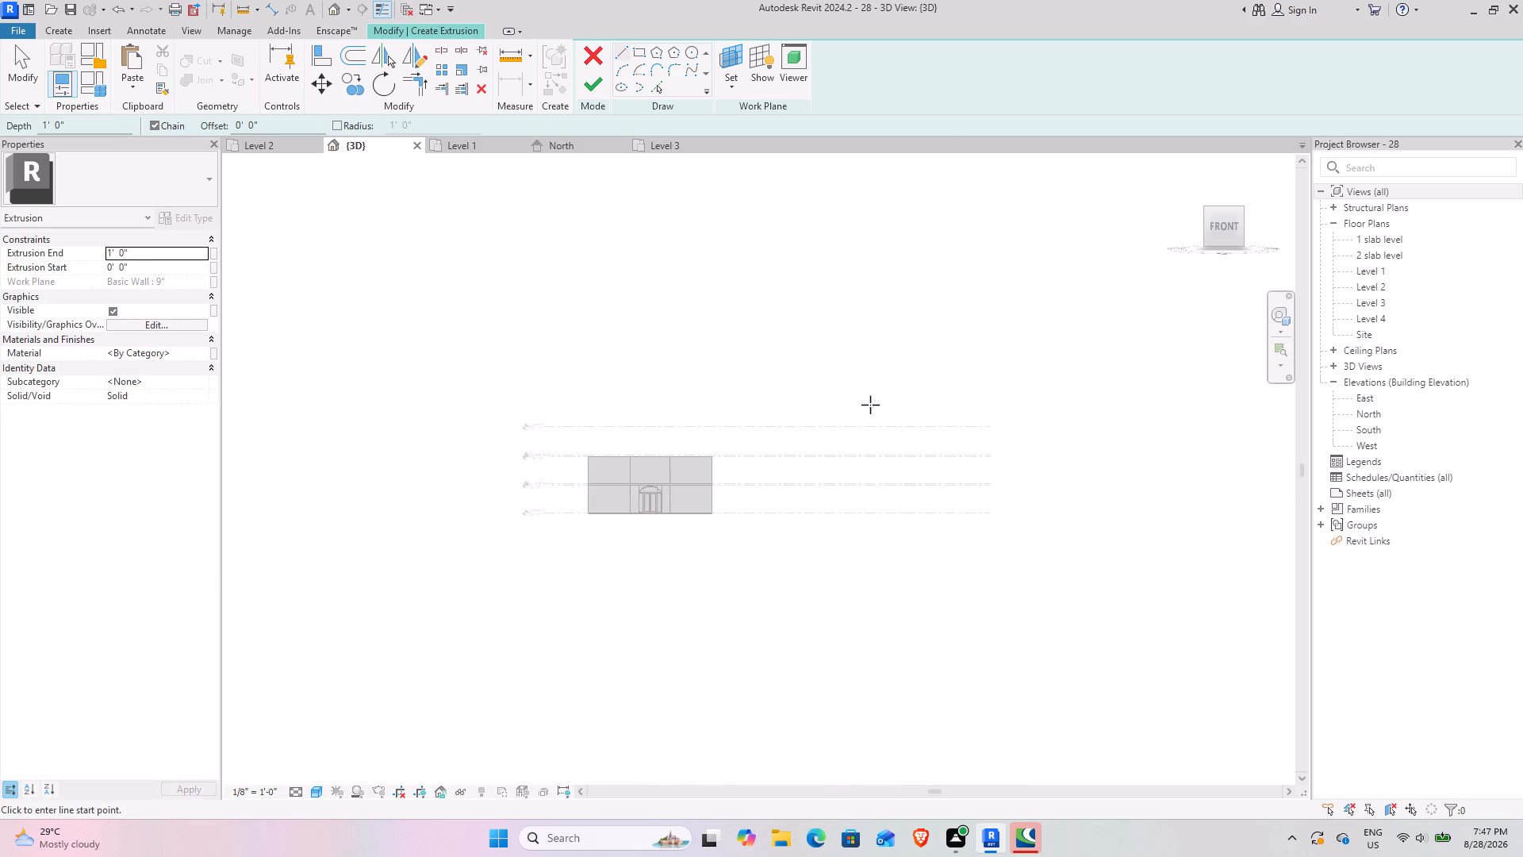
{"action": "scroll", "coordinate": [646, 485], "scroll_direction": "up", "scroll_amount": 19}
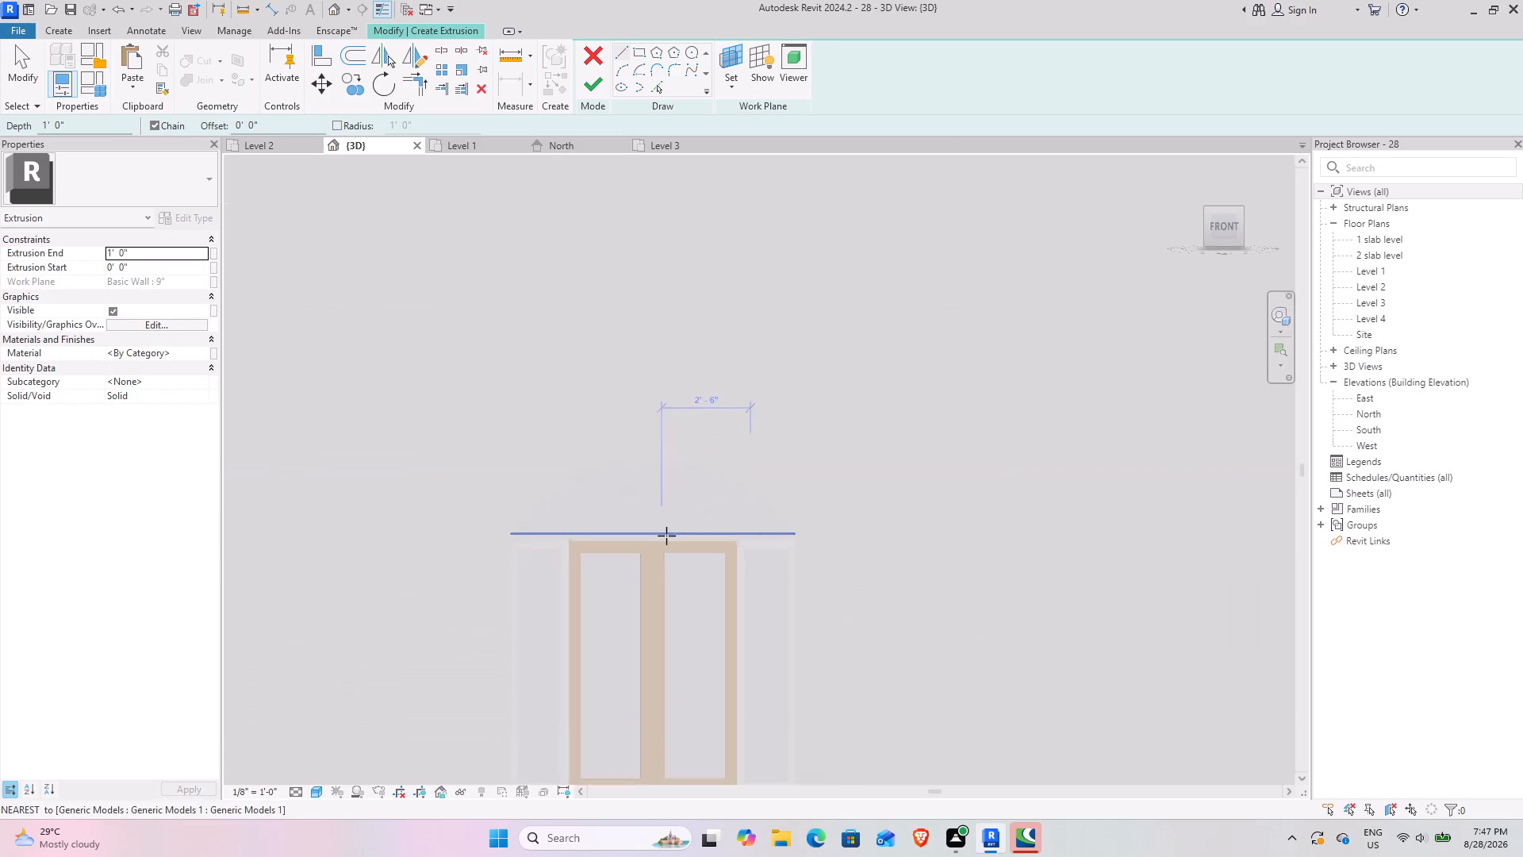
{"action": "scroll", "coordinate": [666, 536], "scroll_direction": "up", "scroll_amount": 4}
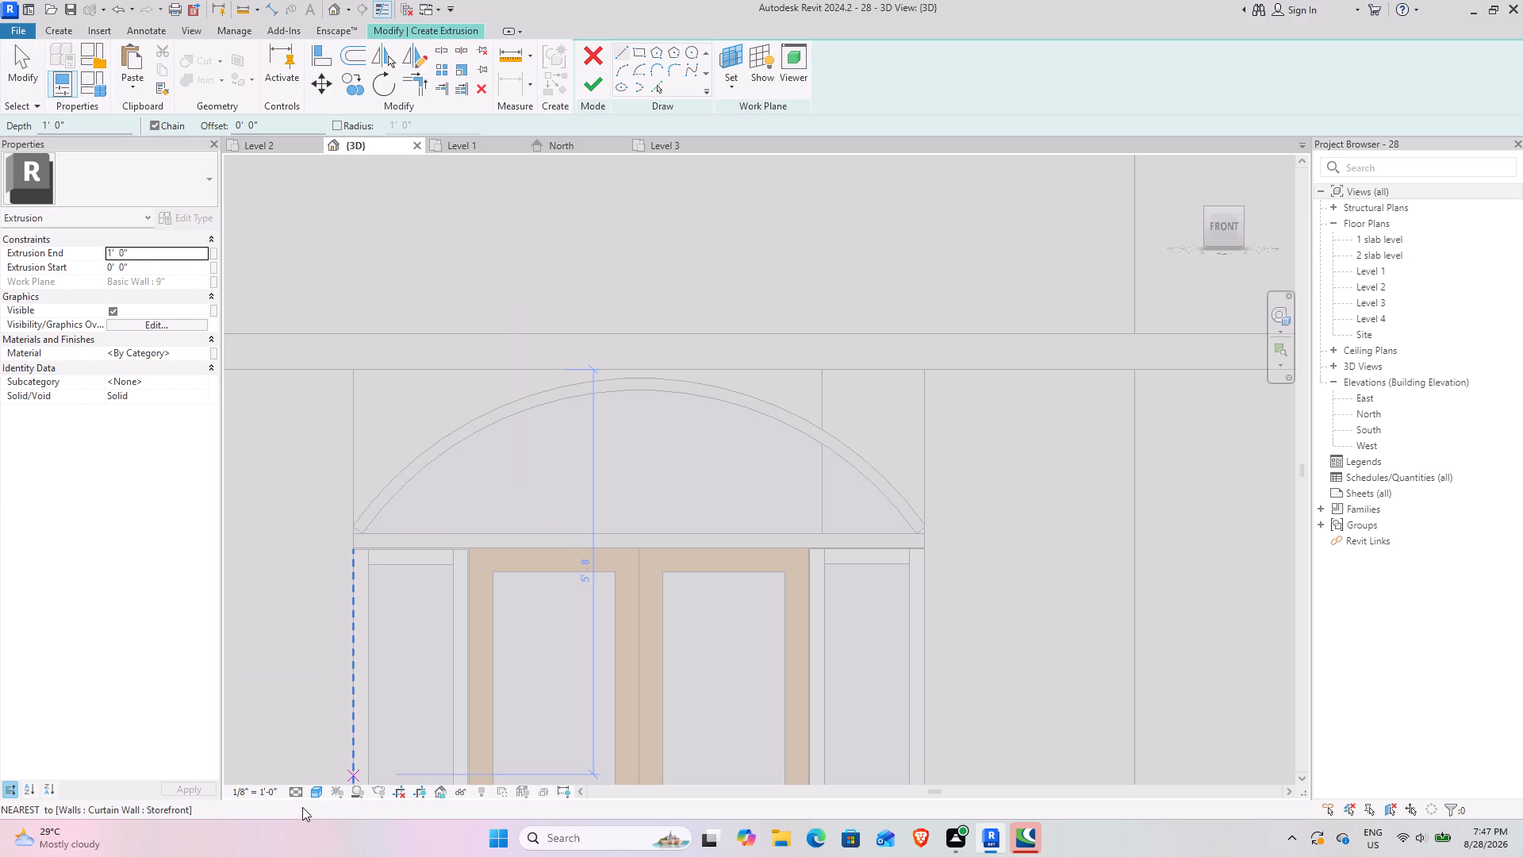
{"action": "left_click", "coordinate": [313, 795]}
{"action": "left_click", "coordinate": [340, 711]}
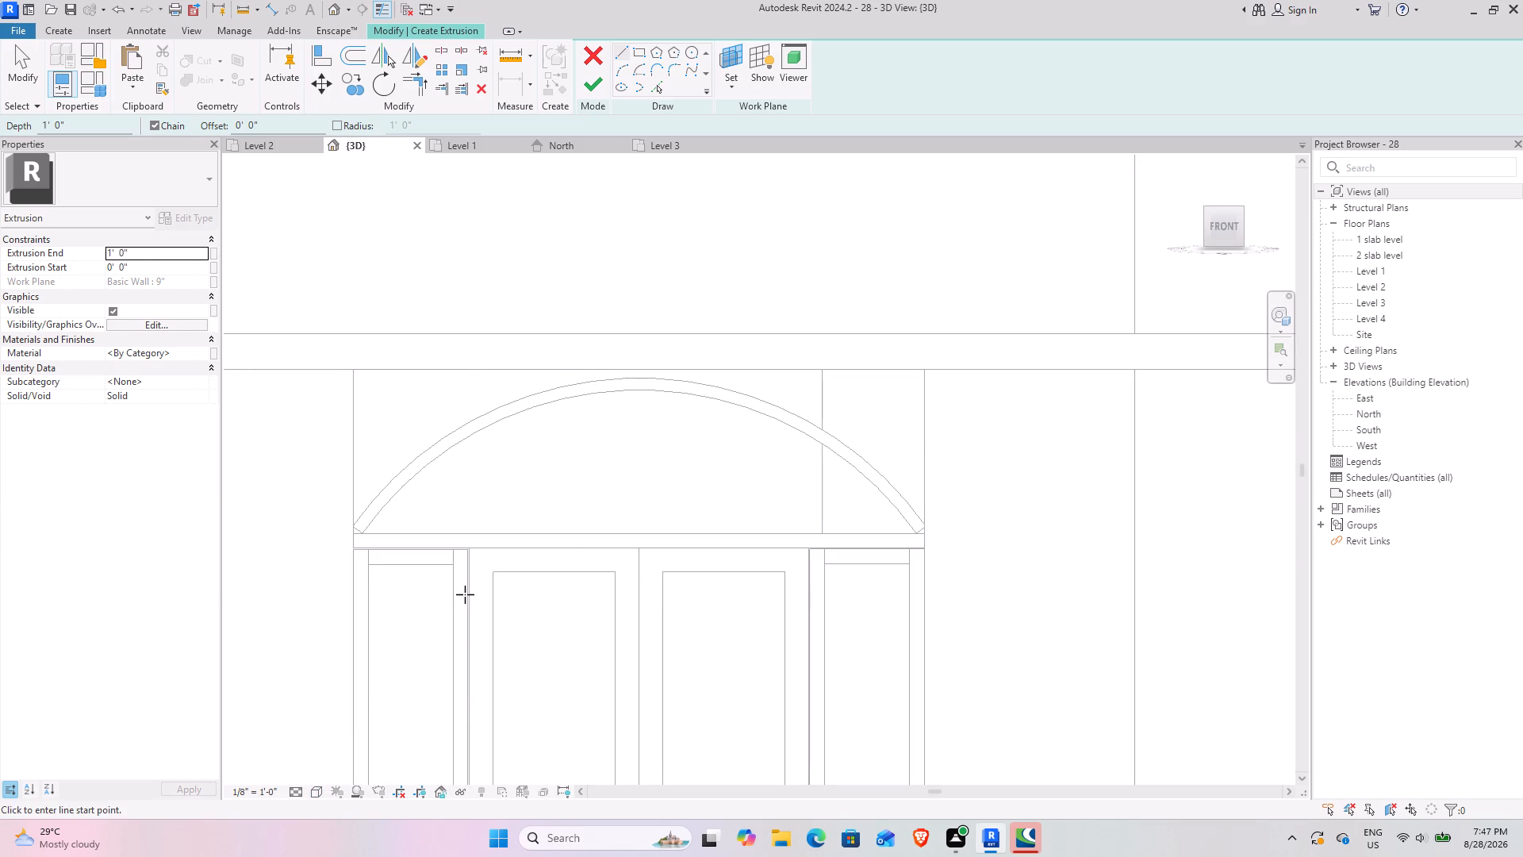
Pick the arch's outer edge, both side edges of the opening and the floor slab's underside as extrusion sketch lines.
{"action": "scroll", "coordinate": [616, 417], "scroll_direction": "down", "scroll_amount": 4}
{"action": "middle_click_drag", "start_coordinate": [547, 421], "coordinate": [574, 483]}
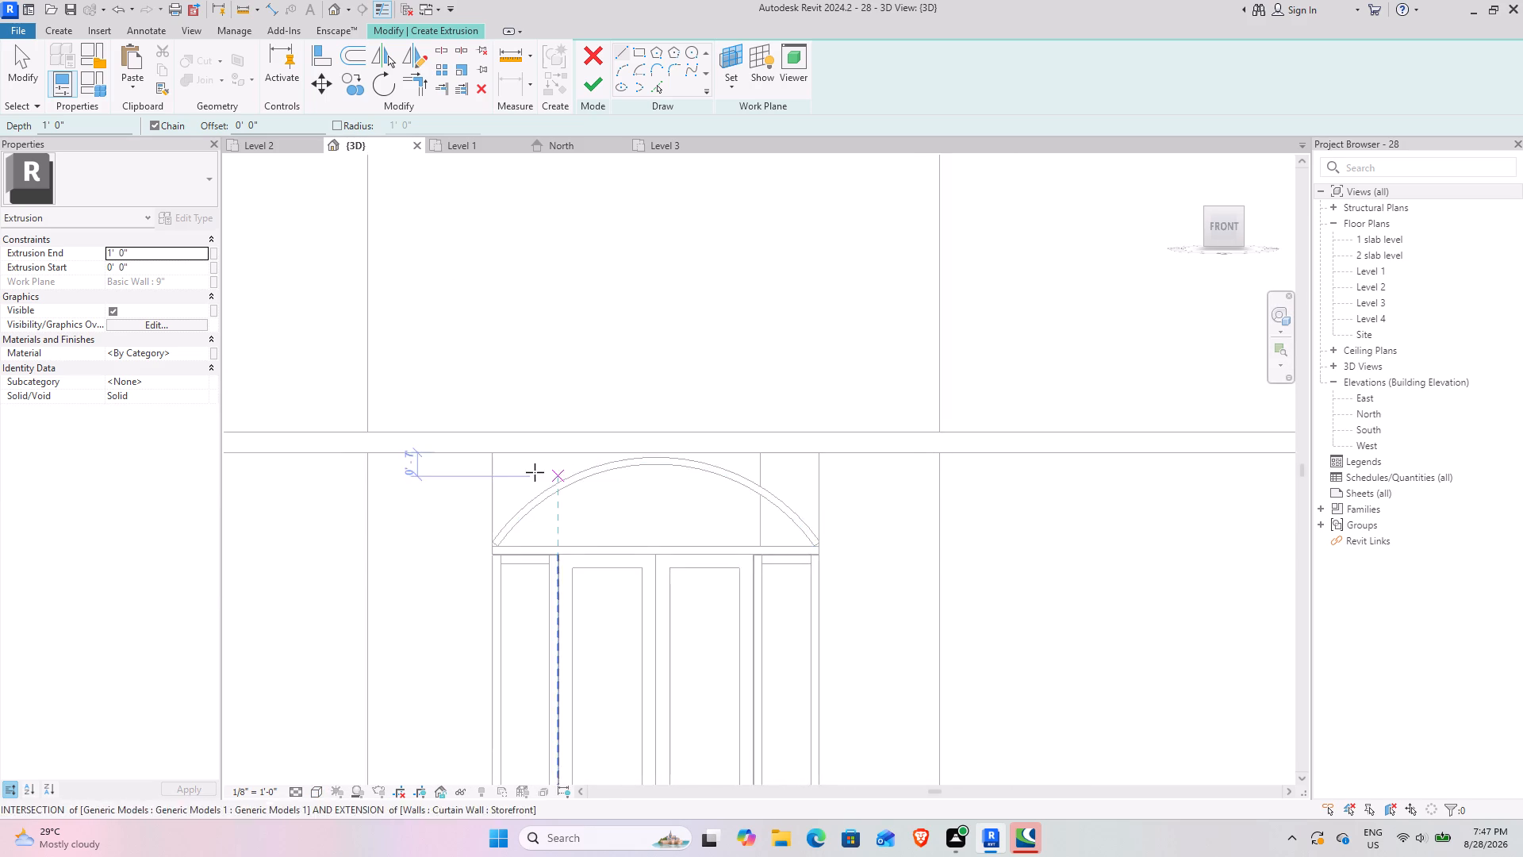
{"action": "scroll", "coordinate": [530, 467], "scroll_direction": "up", "scroll_amount": 3}
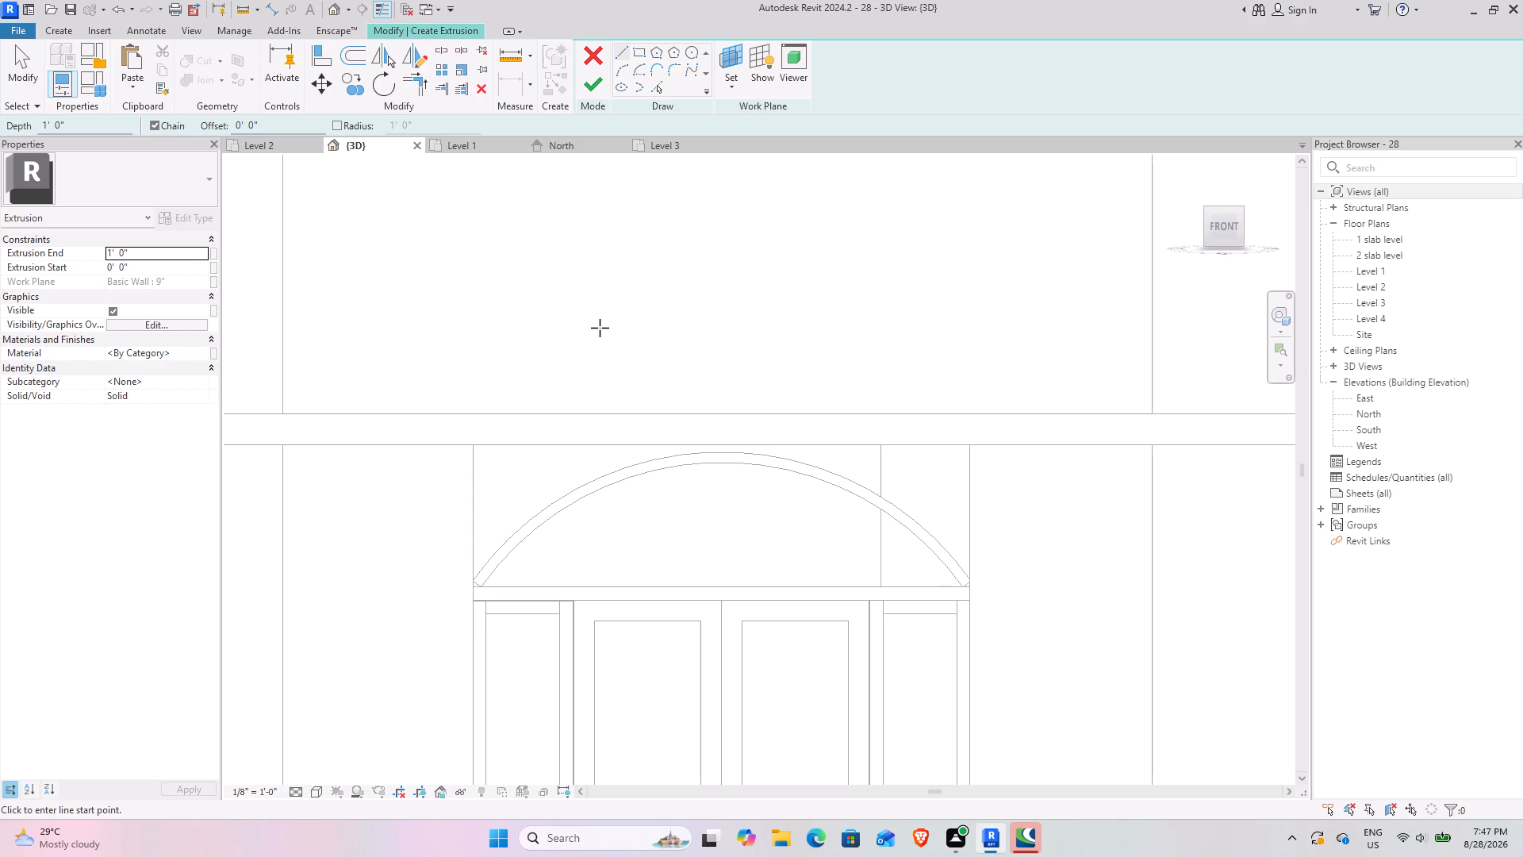
{"action": "left_click", "coordinate": [654, 95]}
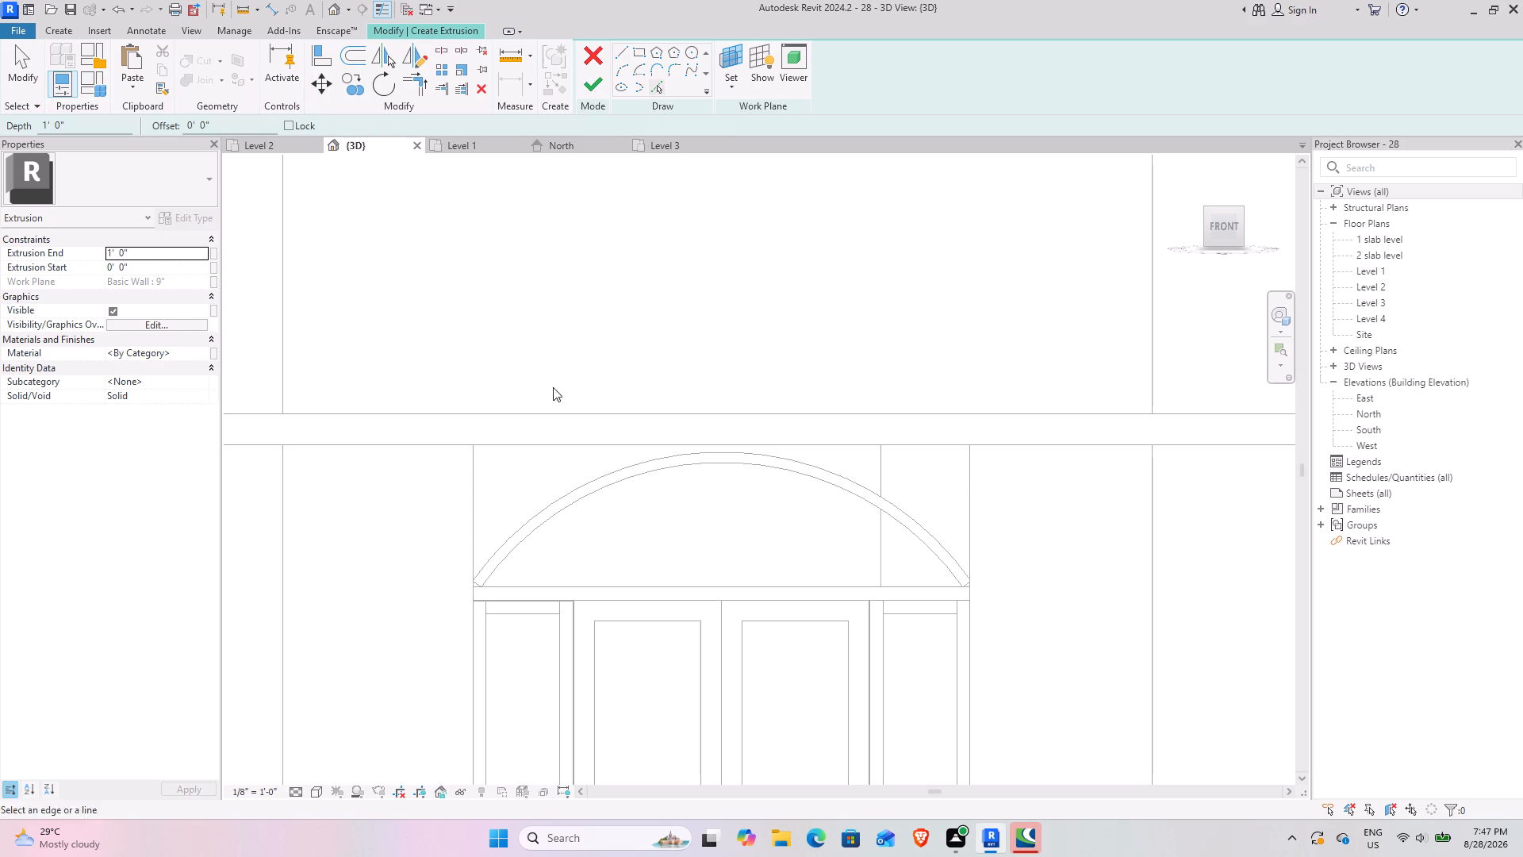
{"action": "left_click", "coordinate": [518, 524]}
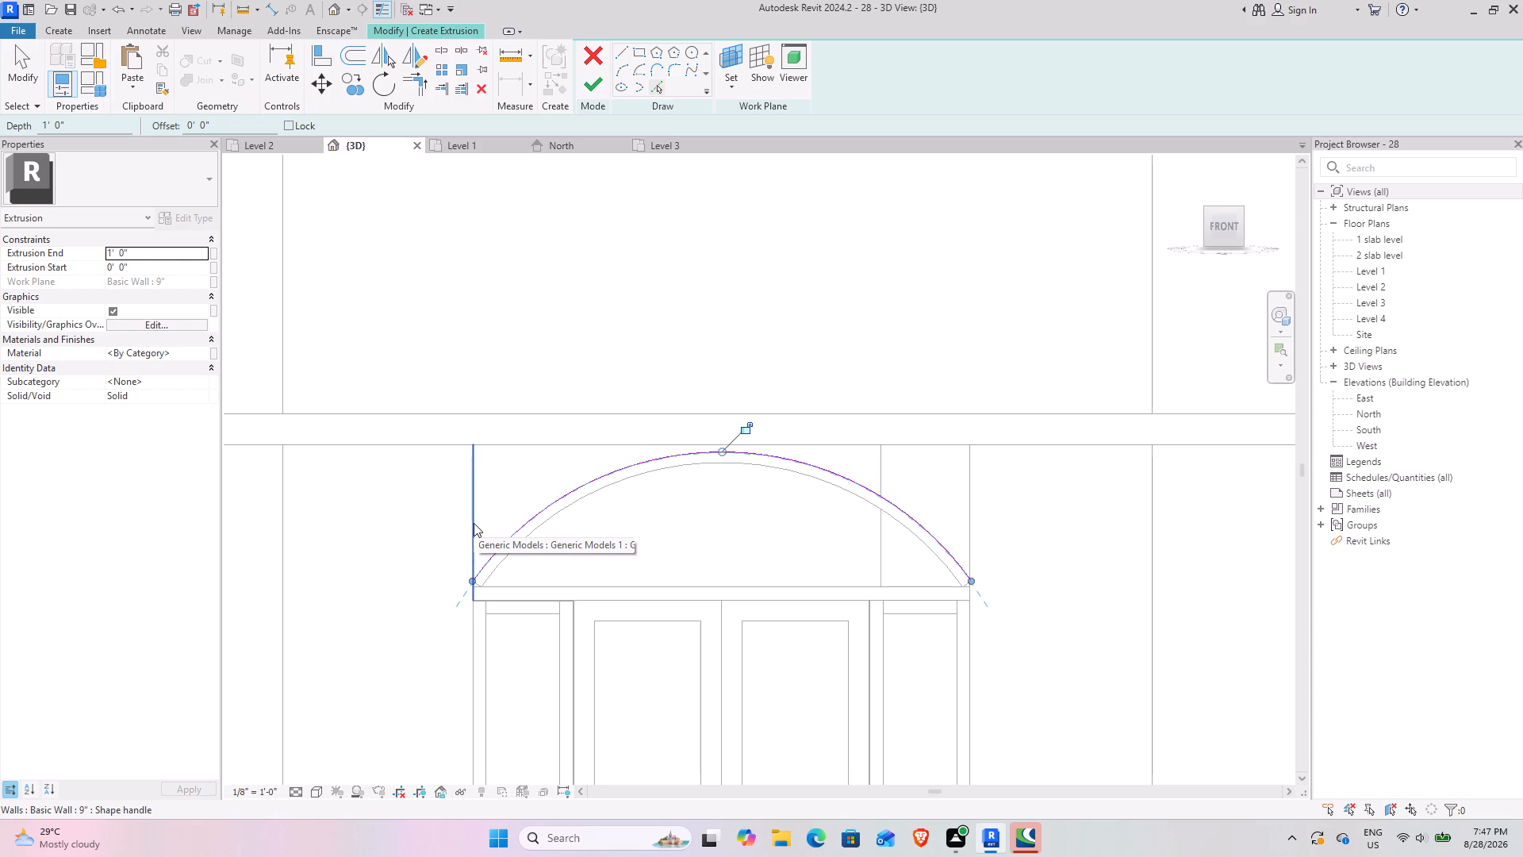
{"action": "left_click", "coordinate": [474, 523]}
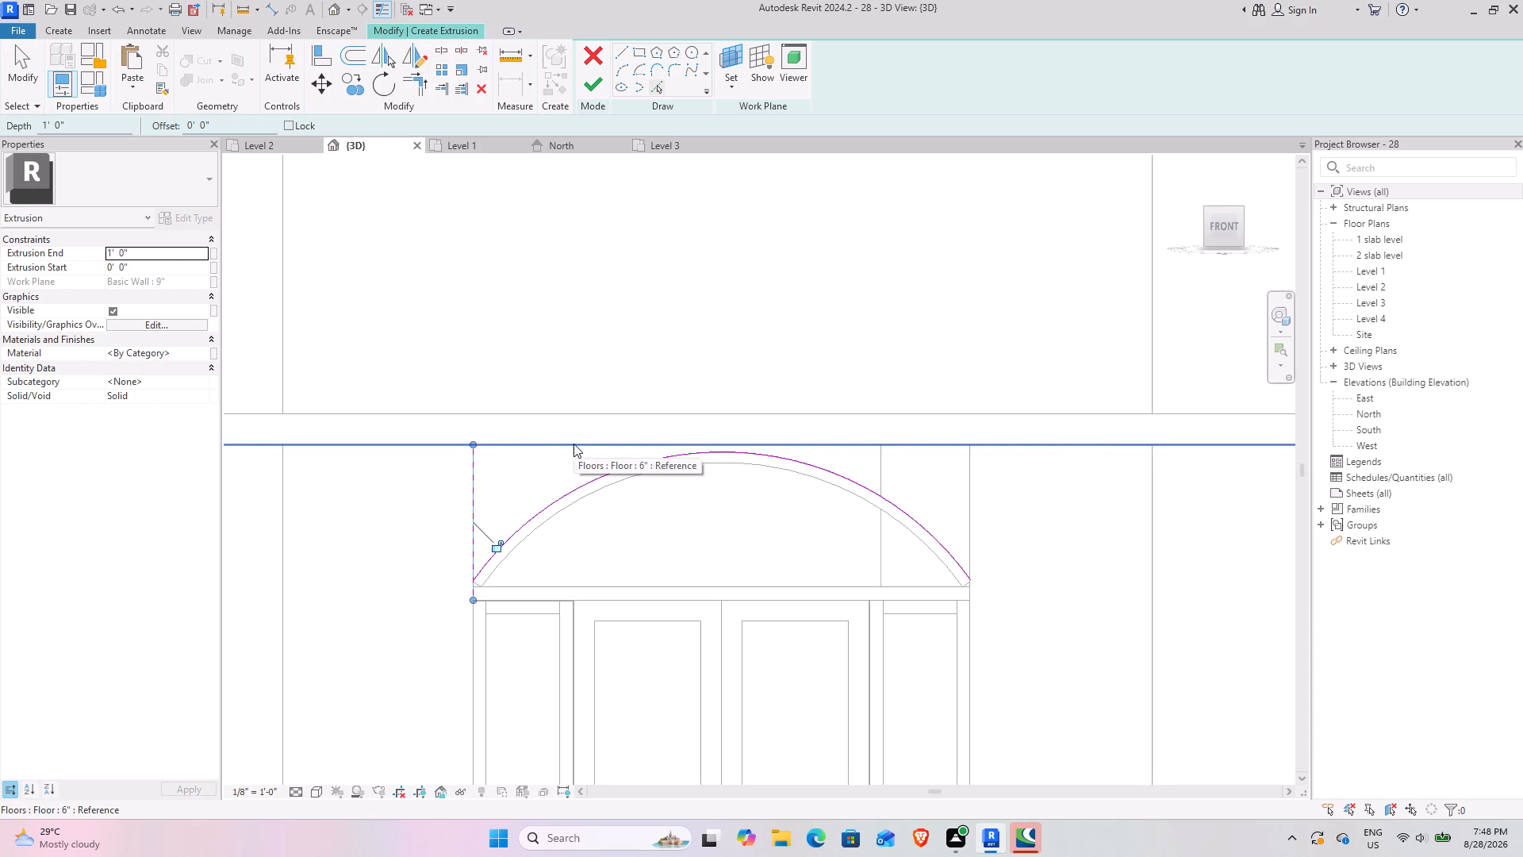
{"action": "left_click", "coordinate": [574, 444]}
{"action": "left_click", "coordinate": [972, 503]}
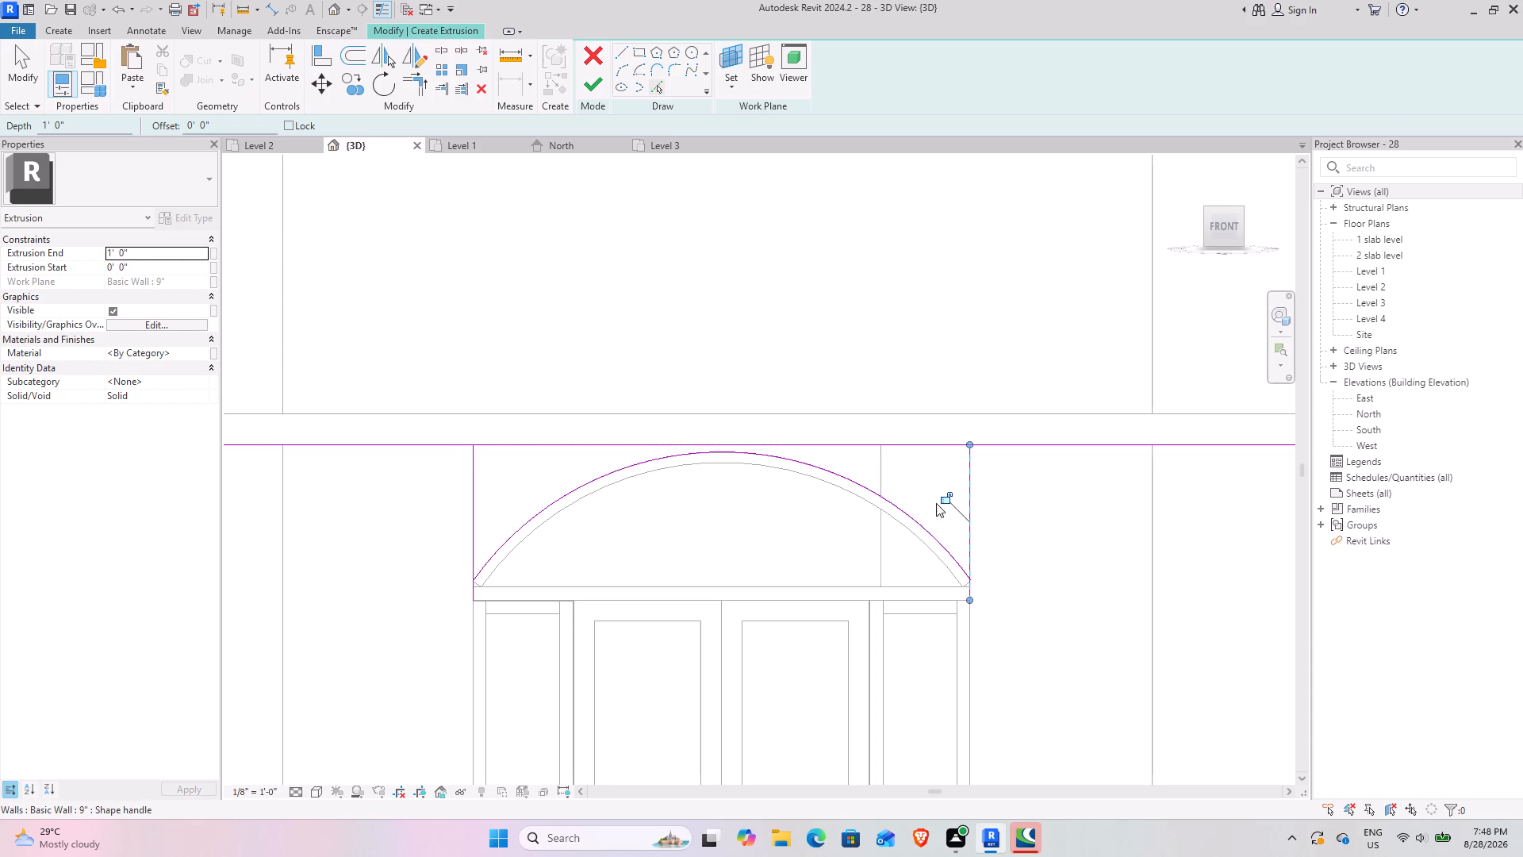
Trim the picked lines to corners so they form one closed loop above the arch, and finish the extrusion sketch.
{"action": "left_click", "coordinate": [407, 83]}
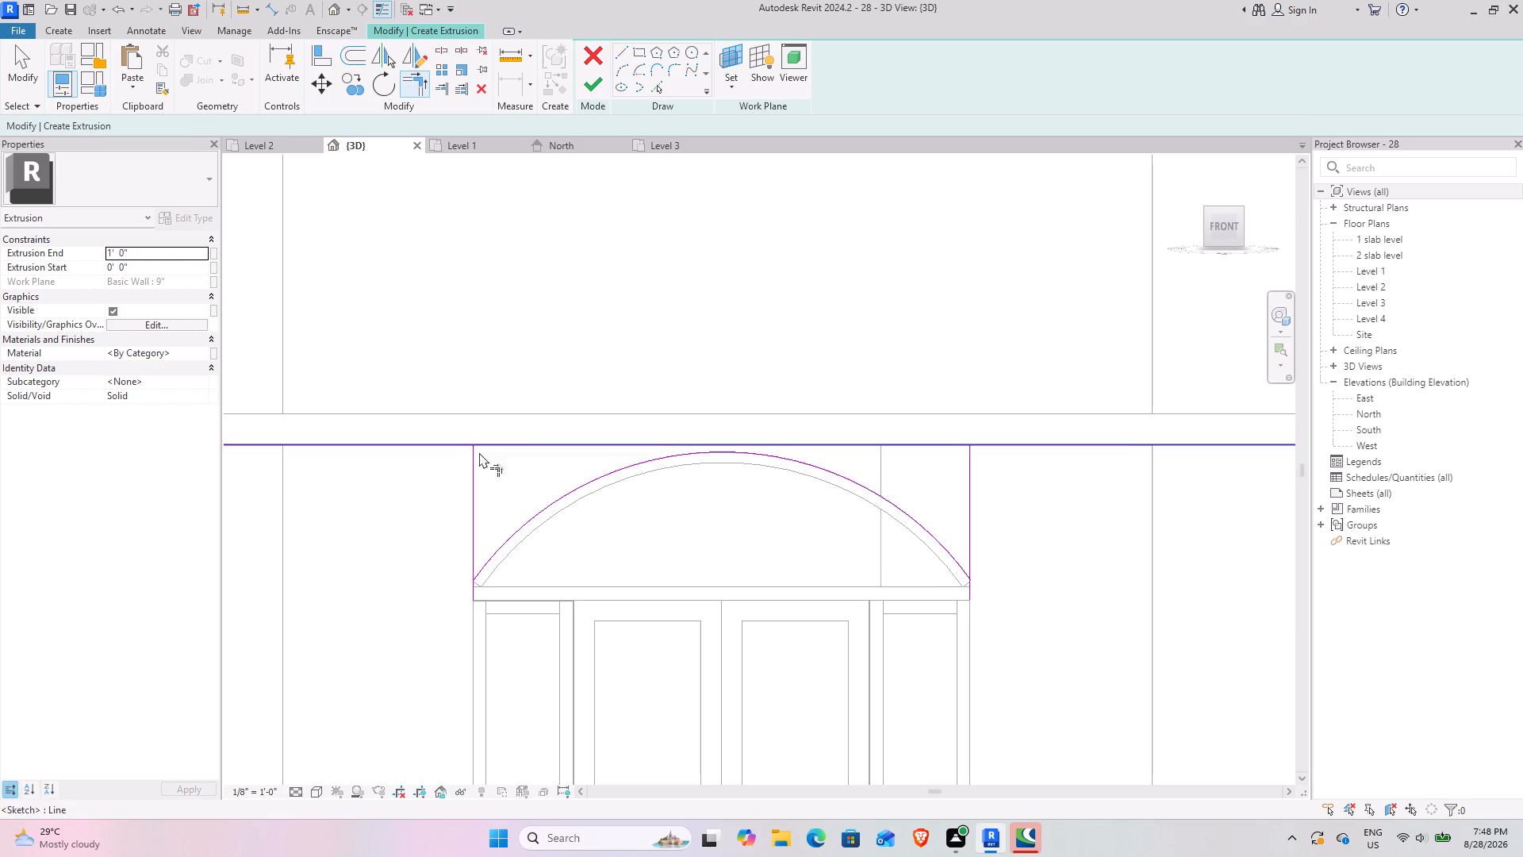
{"action": "left_click", "coordinate": [474, 478]}
{"action": "left_click", "coordinate": [492, 447]}
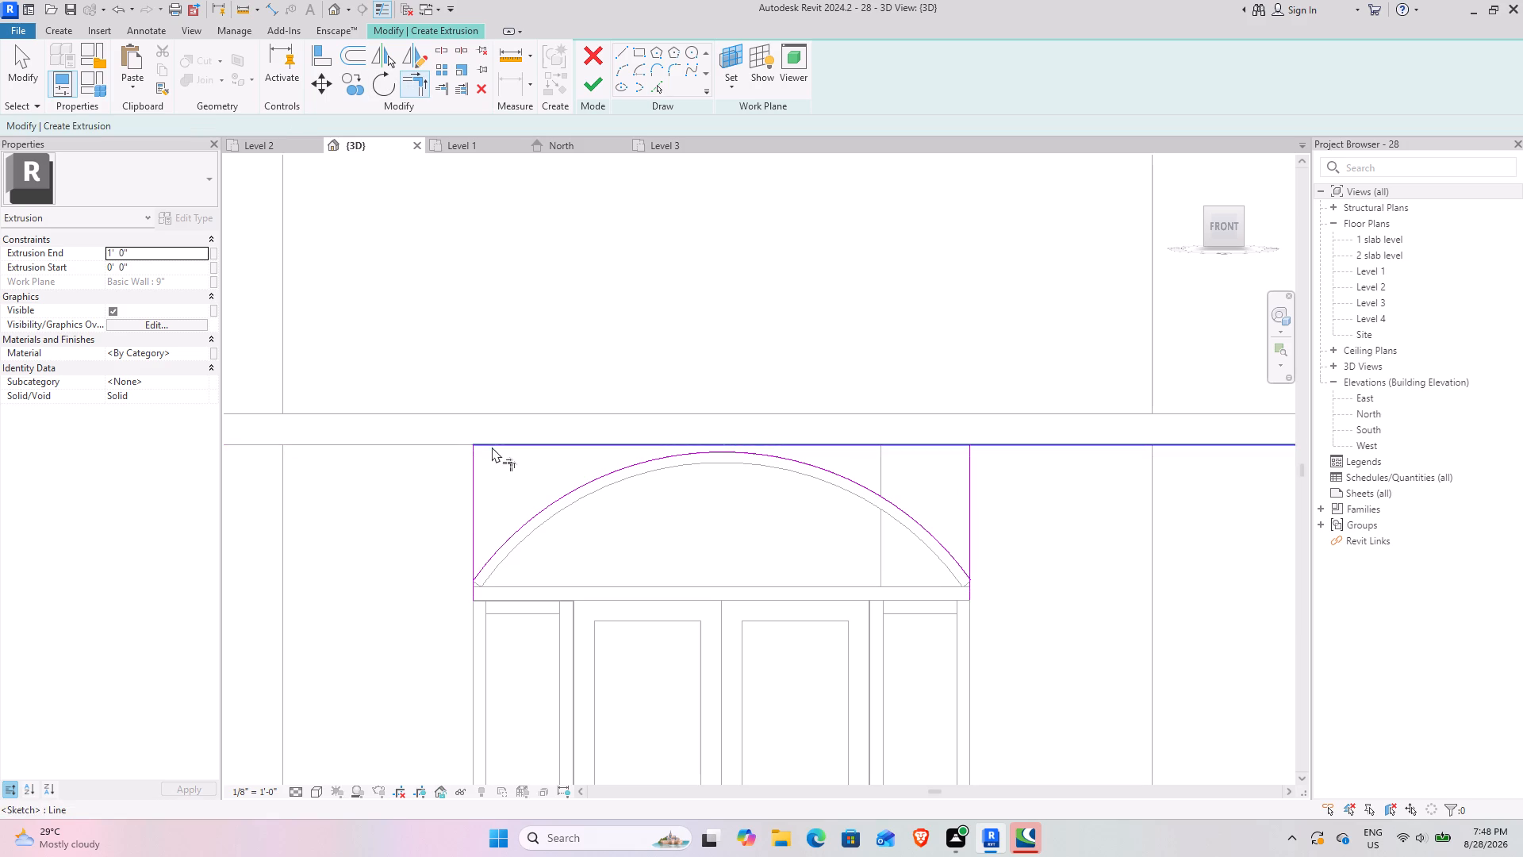
{"action": "left_click", "coordinate": [475, 531]}
{"action": "left_click", "coordinate": [493, 562]}
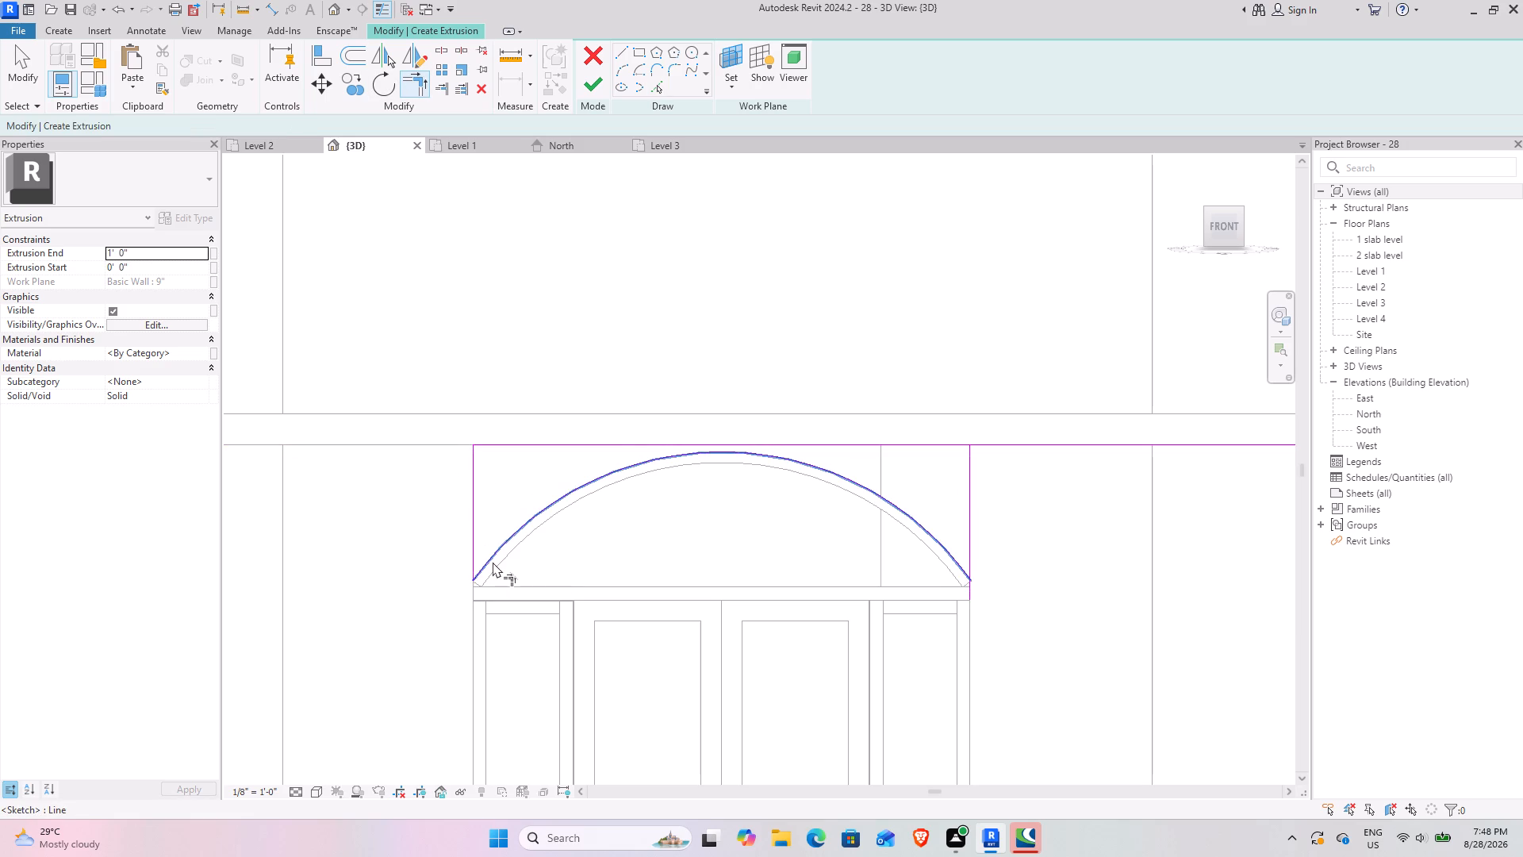
{"action": "left_click", "coordinate": [954, 557]}
{"action": "left_click", "coordinate": [972, 552]}
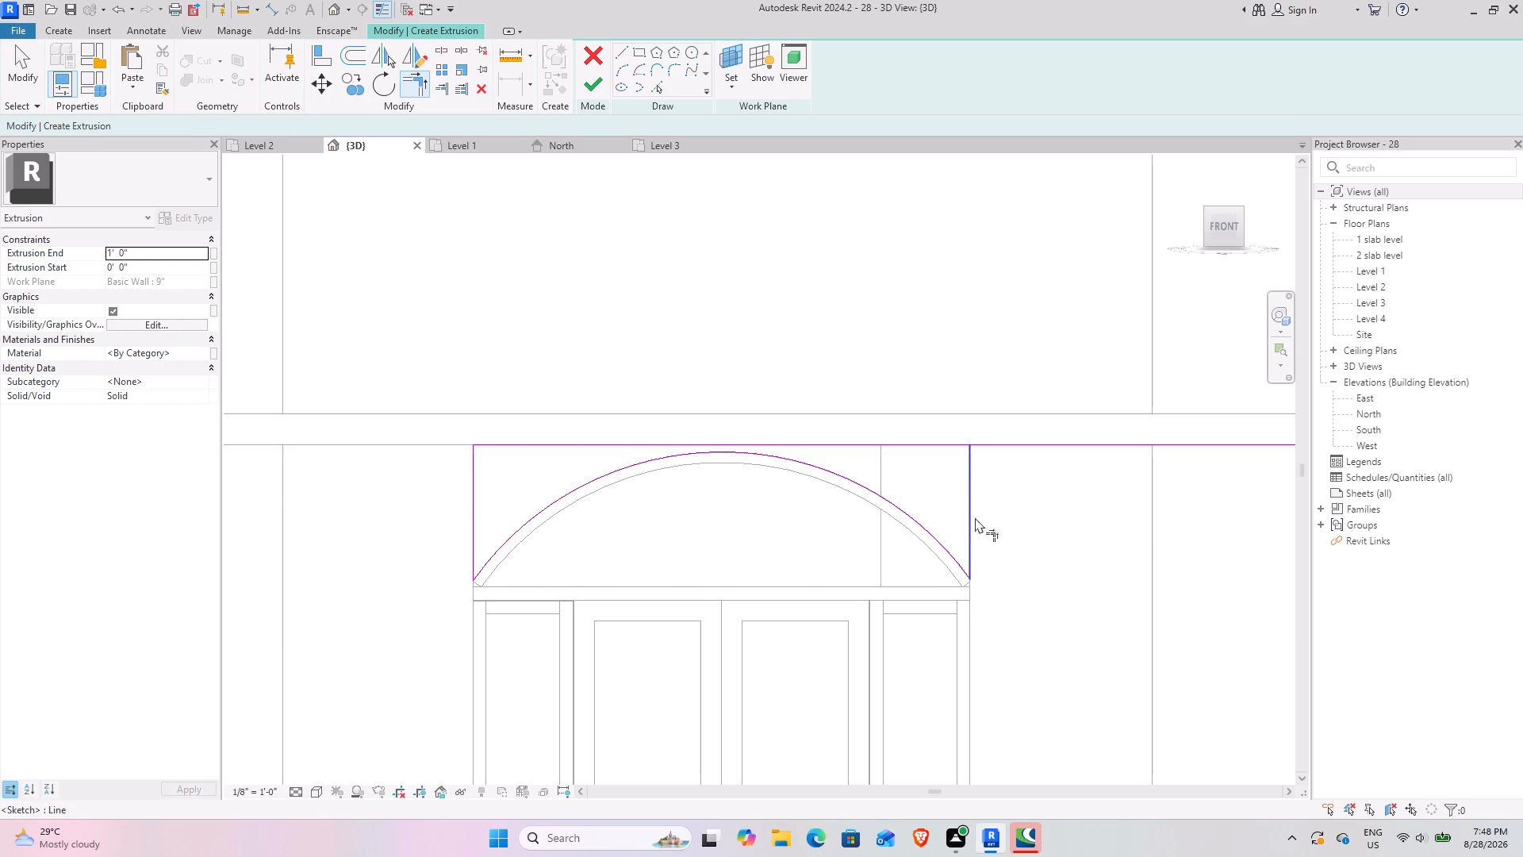
{"action": "left_click", "coordinate": [971, 462]}
{"action": "left_click", "coordinate": [1000, 448]}
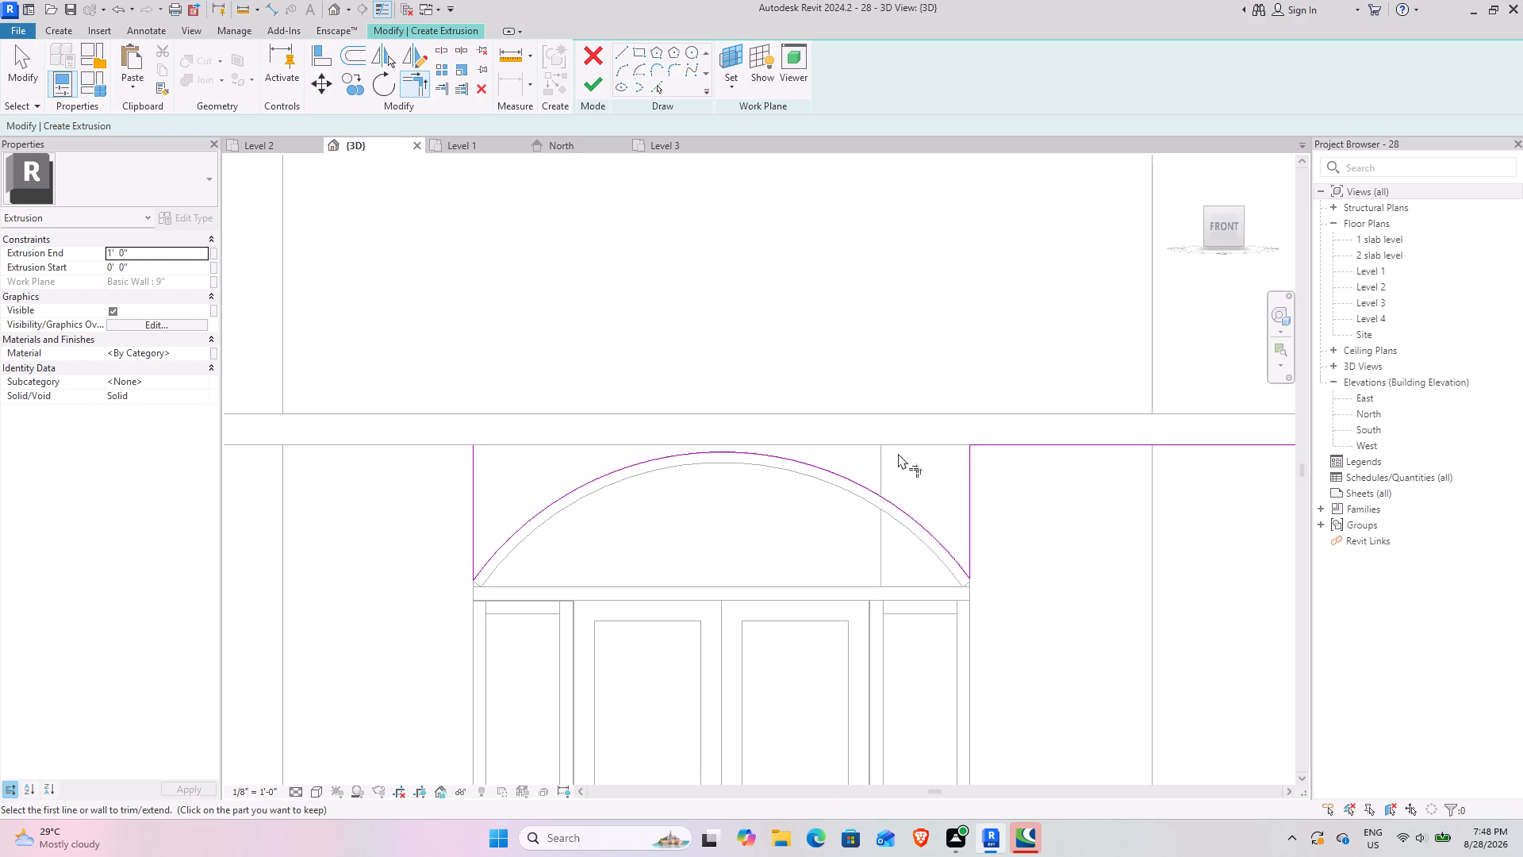
{"action": "key", "text": "ctrl+z"}
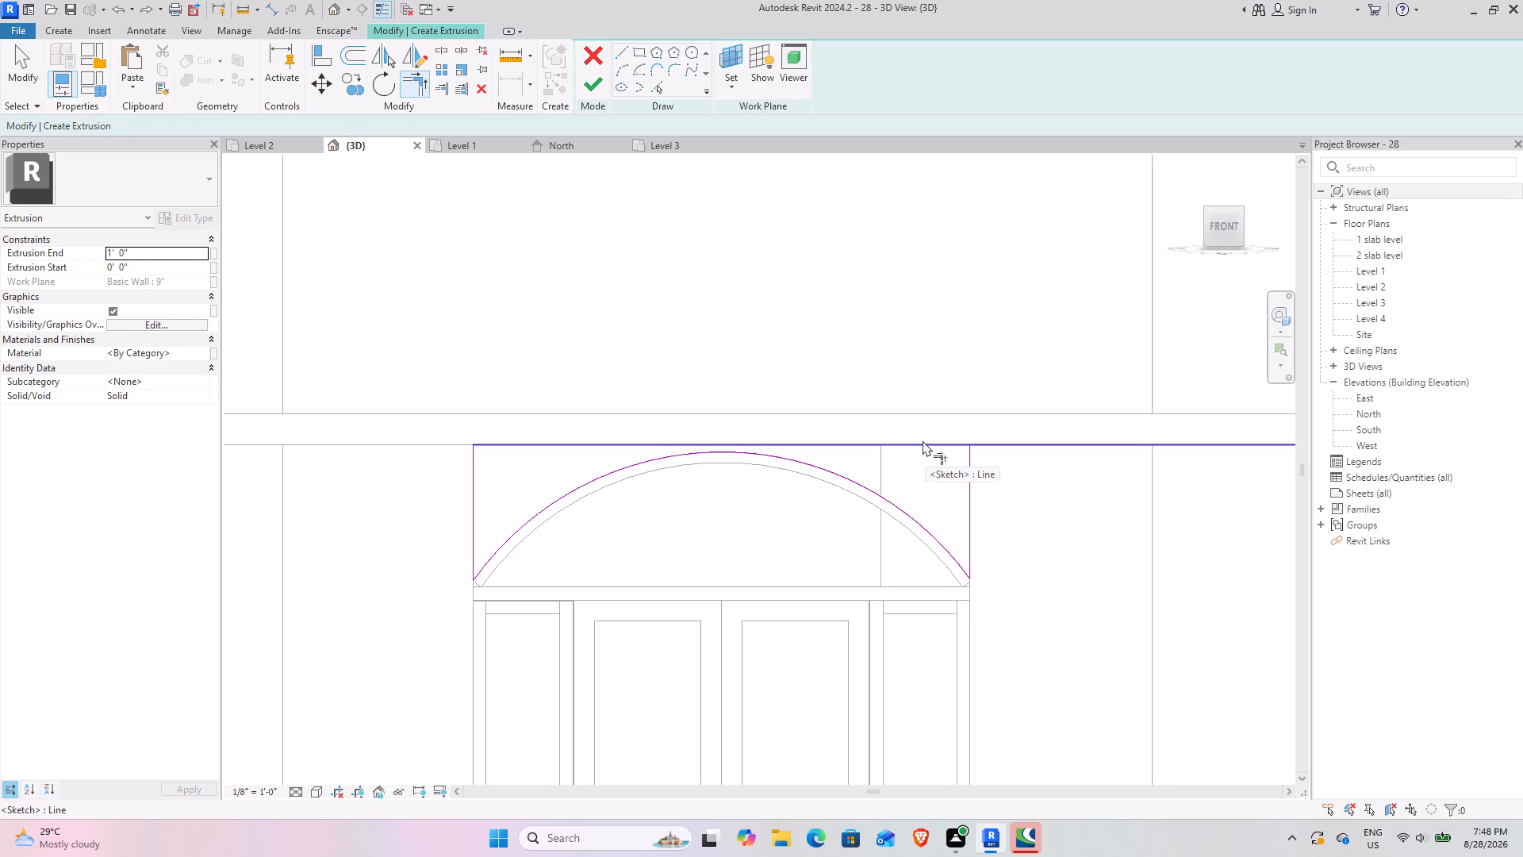
{"action": "left_click", "coordinate": [923, 440]}
{"action": "left_click", "coordinate": [969, 469]}
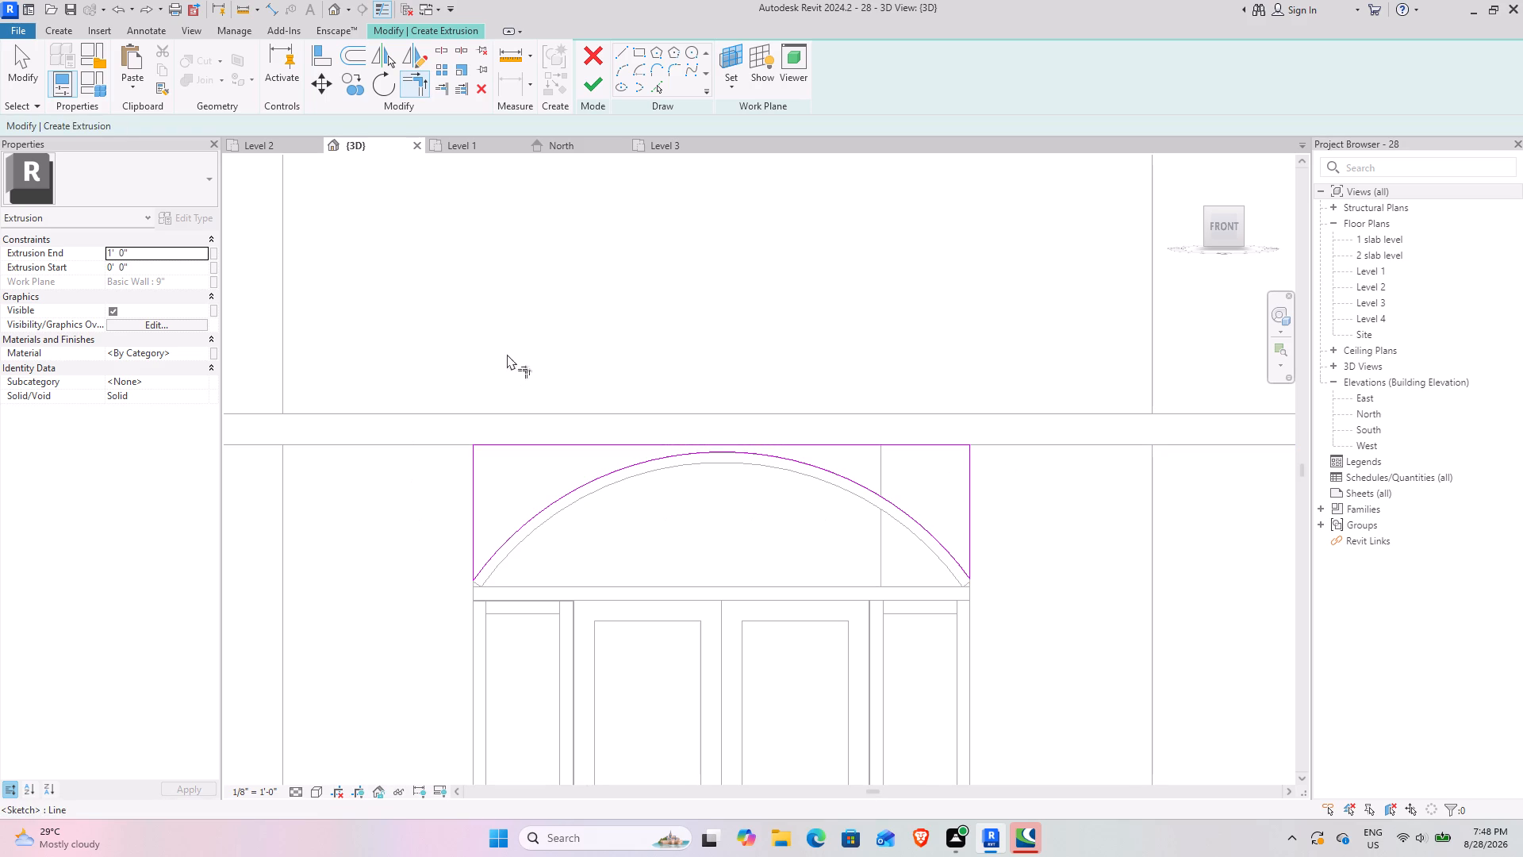
{"action": "left_click", "coordinate": [597, 90]}
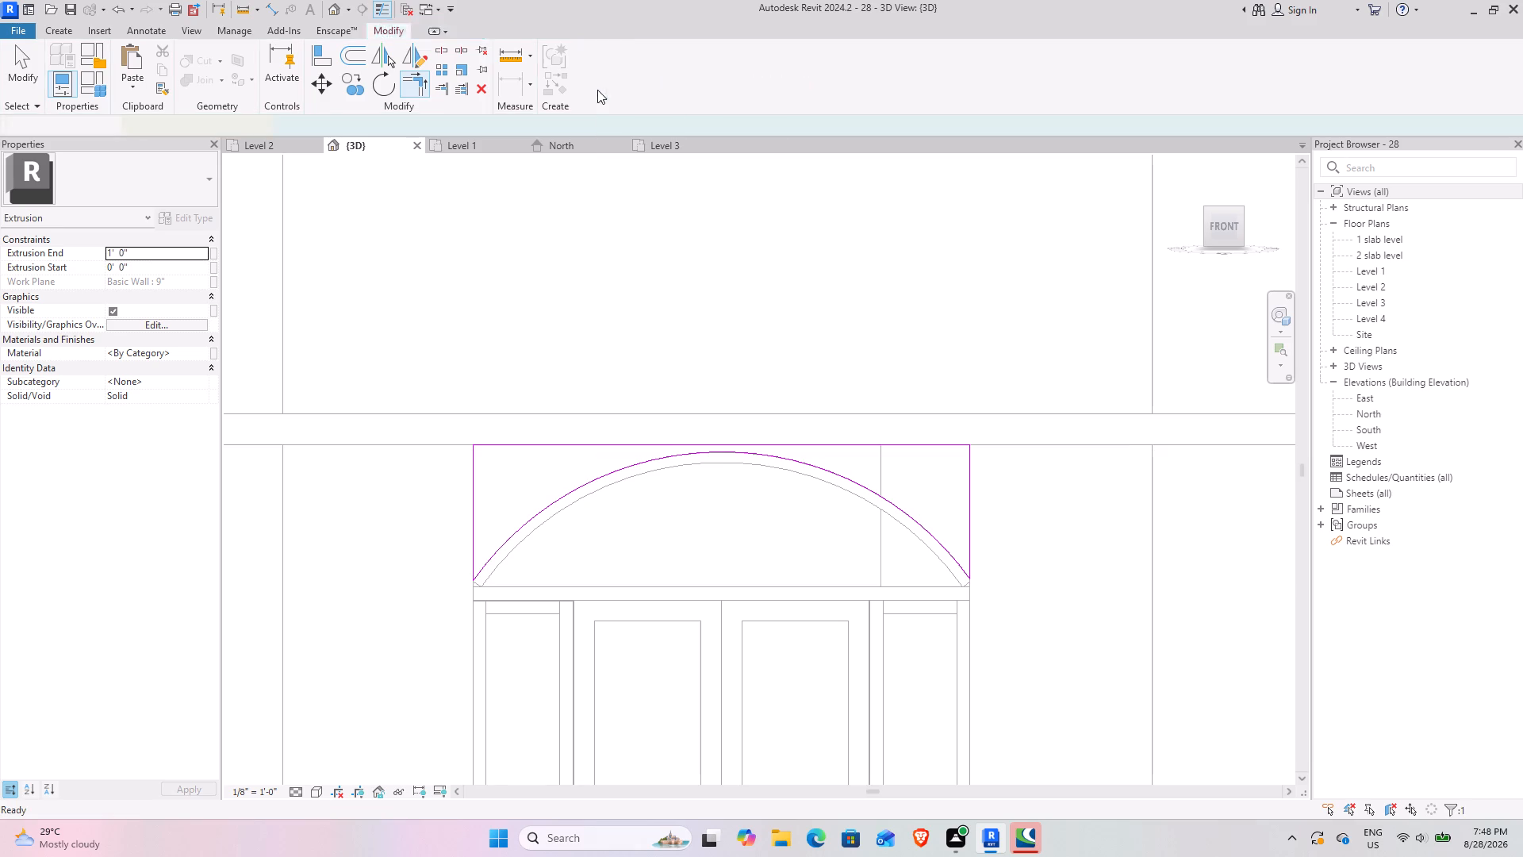
Set the Extrusion End of the infill above the arch to 9".
{"action": "scroll", "coordinate": [542, 390], "scroll_direction": "down", "scroll_amount": 7}
{"action": "middle_click_drag", "start_coordinate": [499, 413], "coordinate": [619, 455], "text": "shift"}
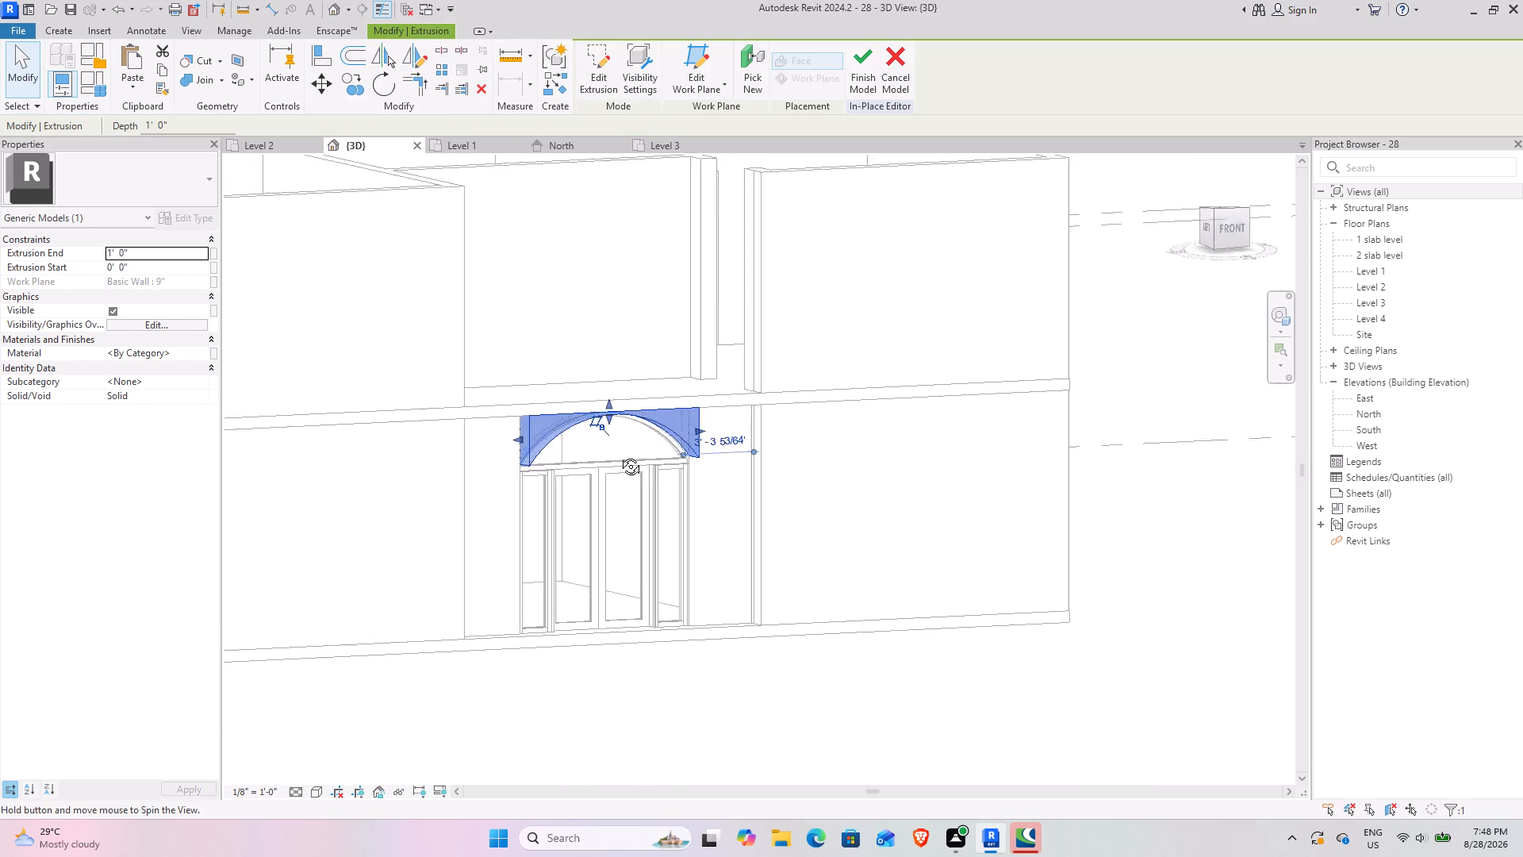
{"action": "middle_click_drag", "start_coordinate": [619, 455], "coordinate": [791, 352], "text": "shift"}
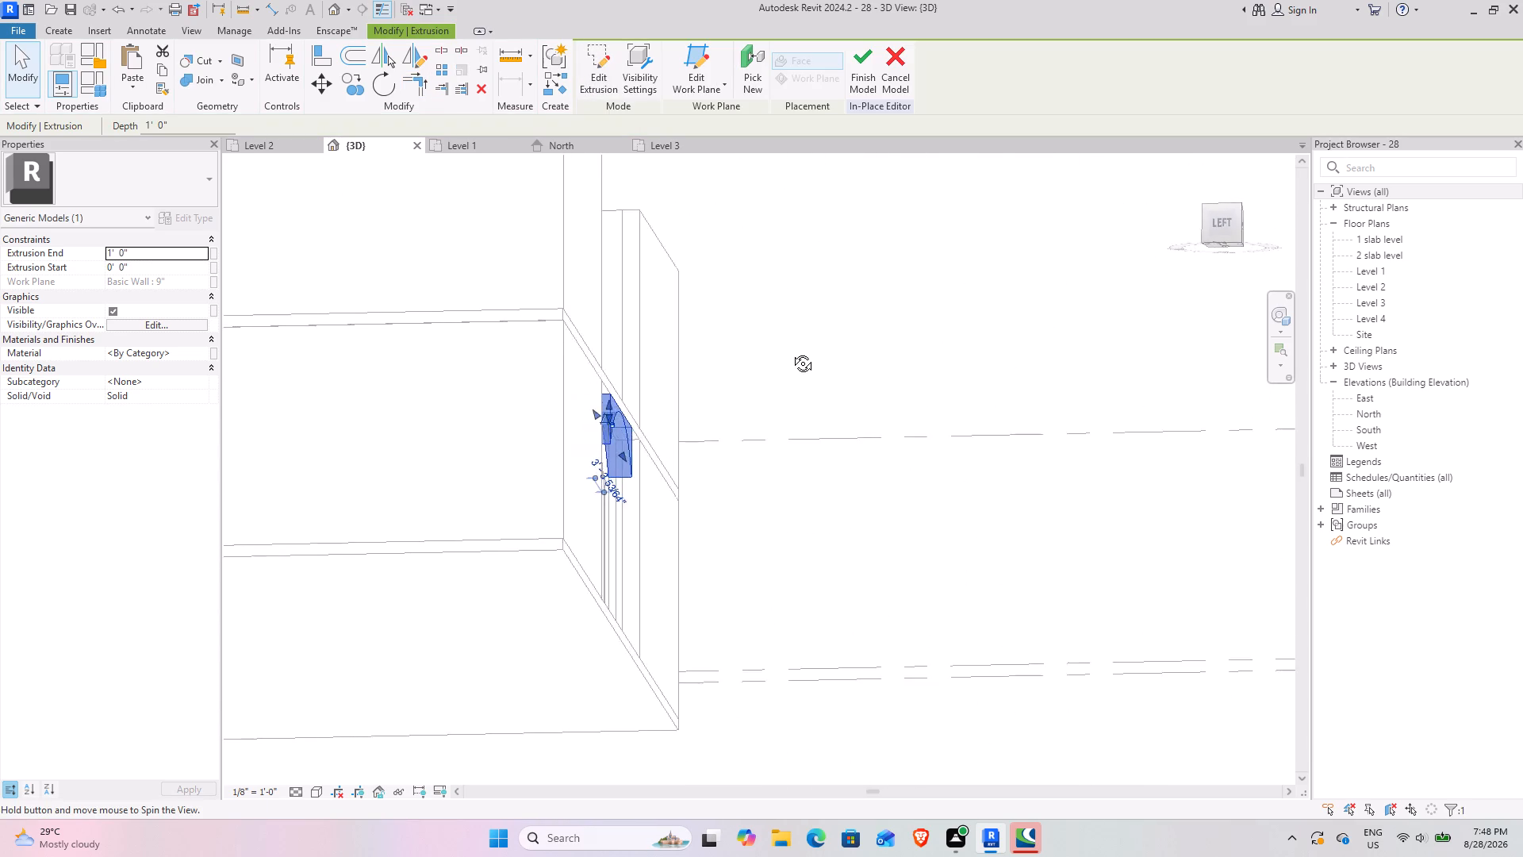
{"action": "middle_click_drag", "start_coordinate": [791, 352], "coordinate": [729, 394], "text": "shift"}
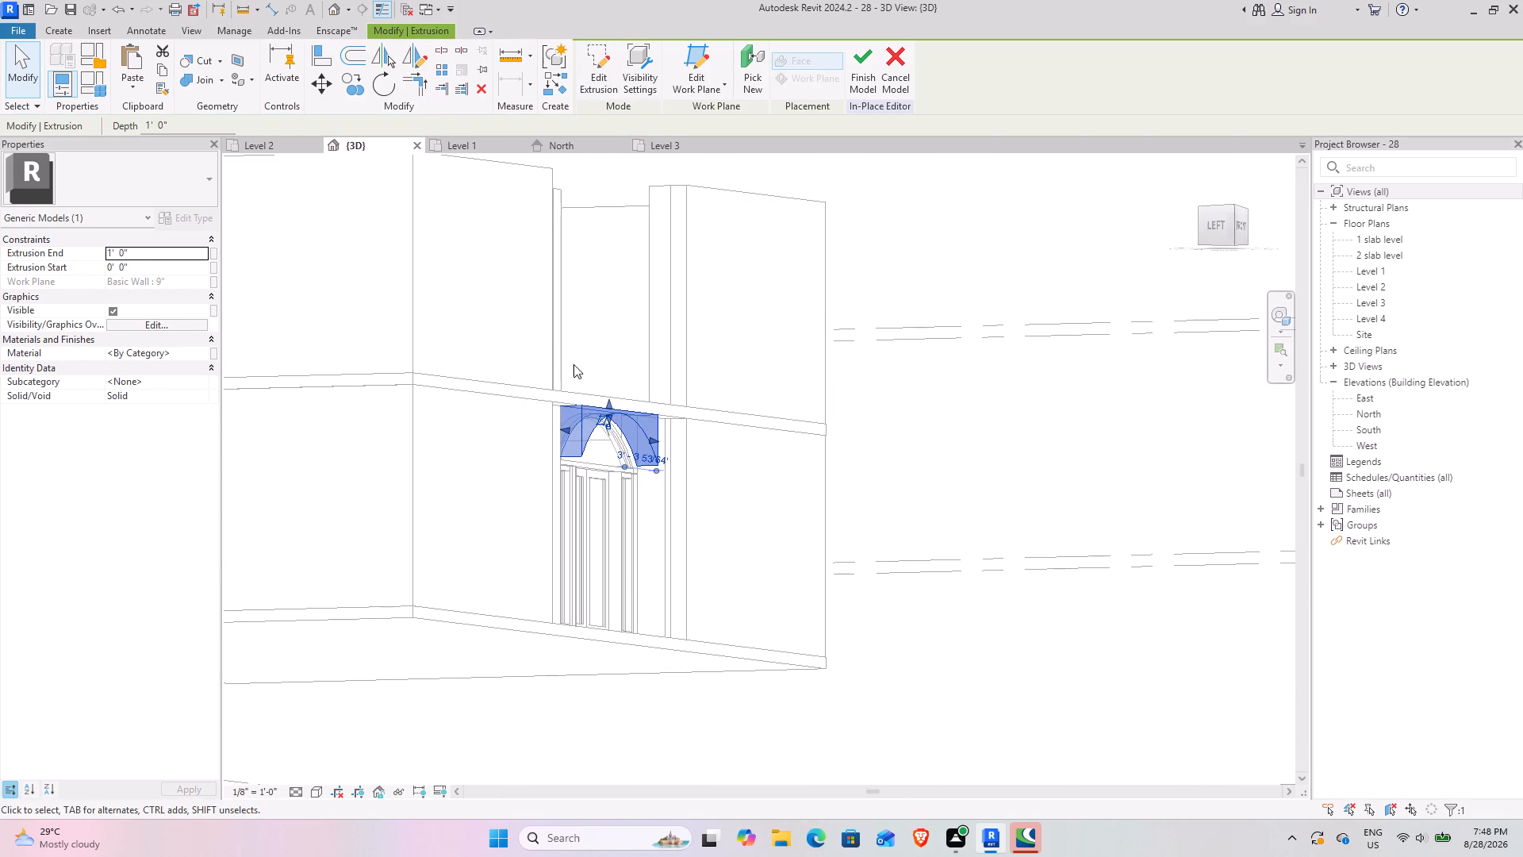
{"action": "left_click", "coordinate": [181, 254]}
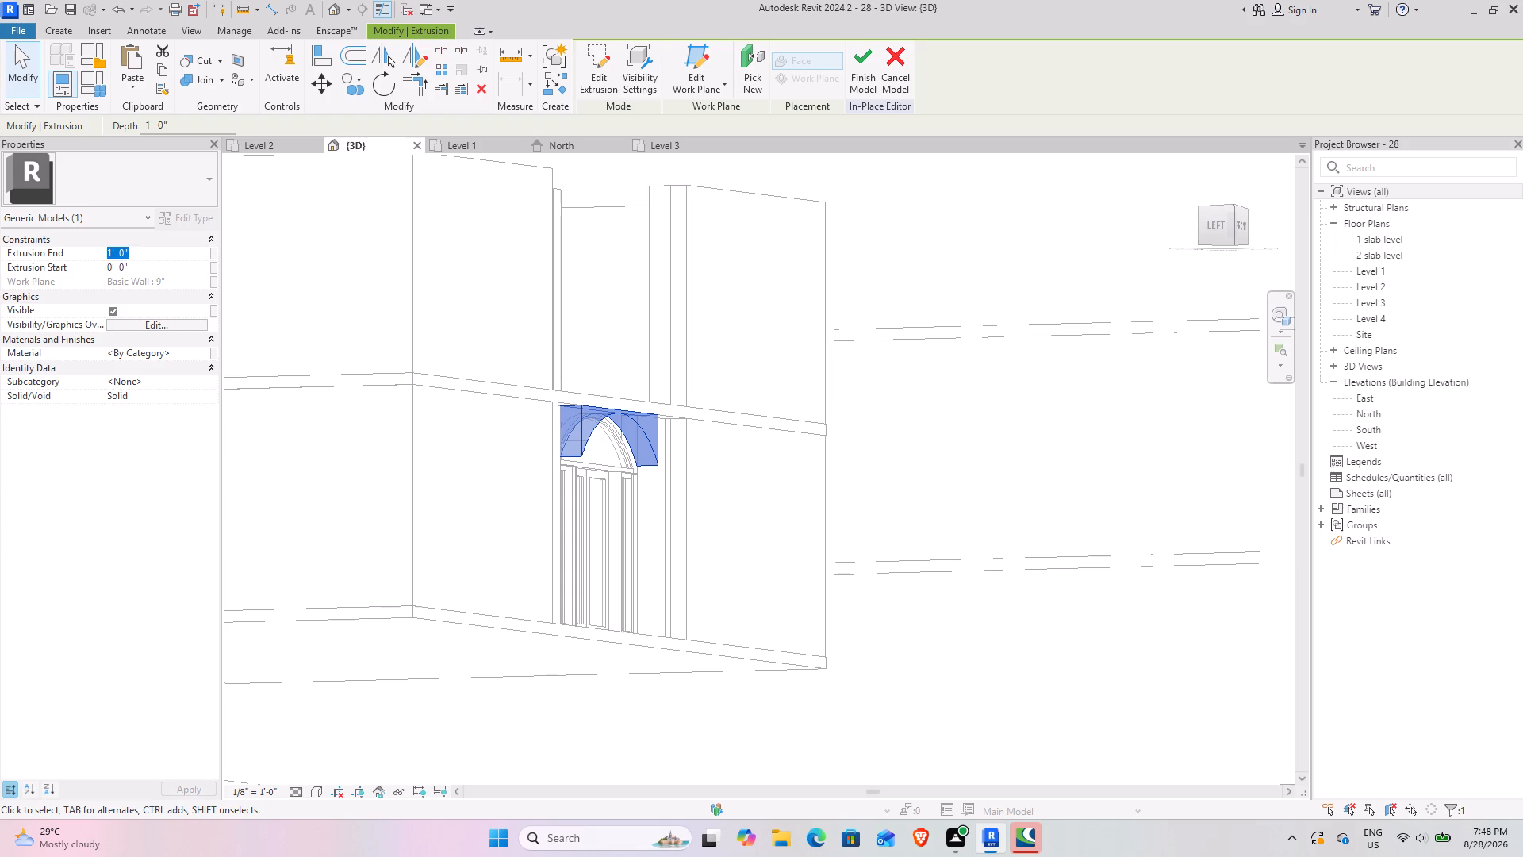
{"action": "type", "text": "9\""}
{"action": "key", "text": "Return"}
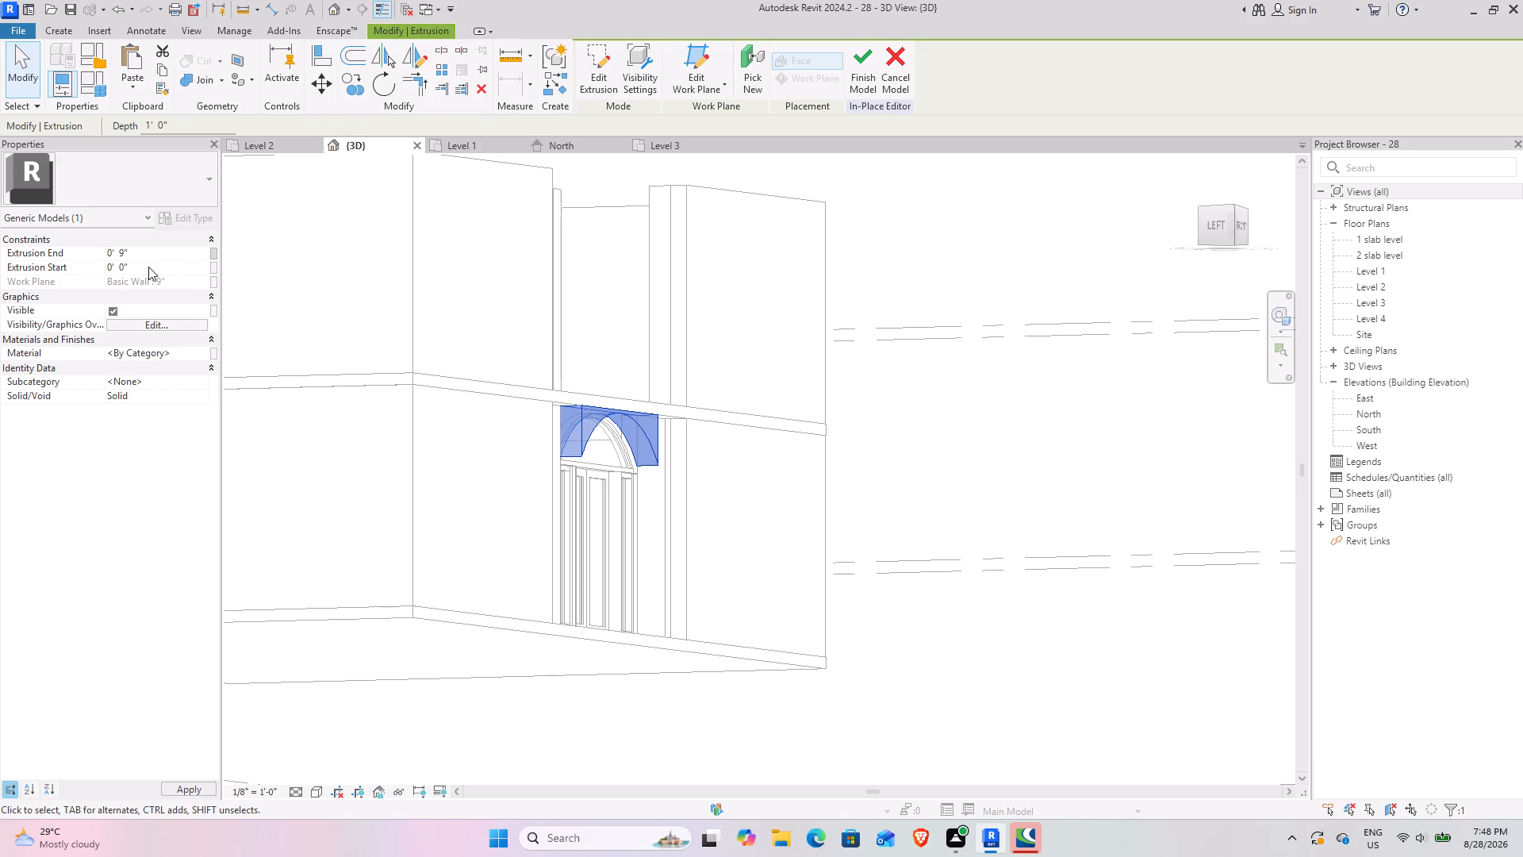
{"action": "left_click", "coordinate": [148, 267]}
{"action": "left_click", "coordinate": [911, 472]}
Check the infill around the arched transom and finish the in-place model.
{"action": "scroll", "coordinate": [617, 441], "scroll_direction": "up", "scroll_amount": 3}
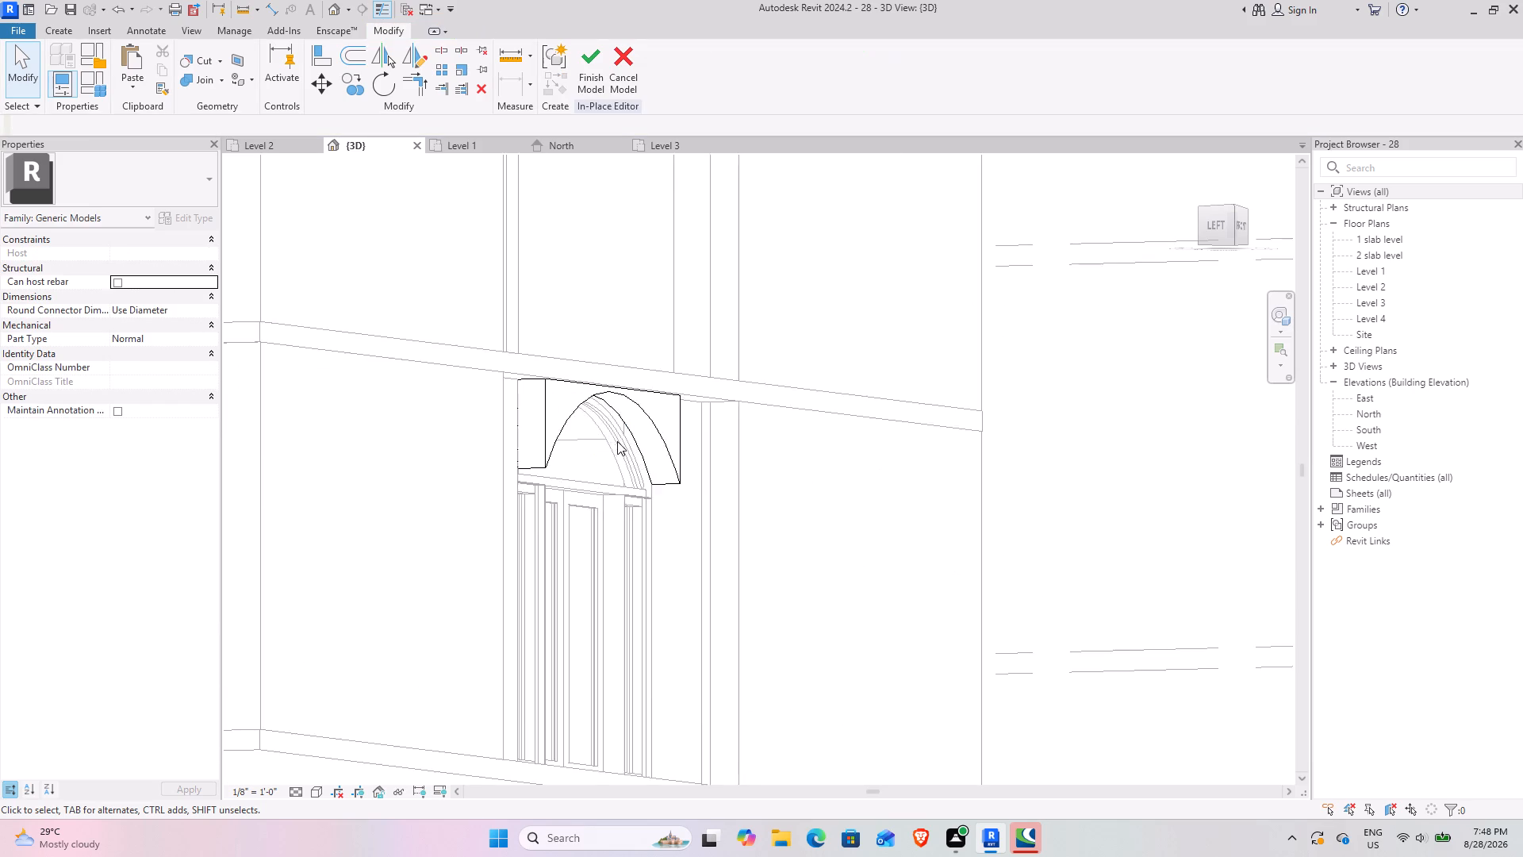
{"action": "scroll", "coordinate": [617, 441], "scroll_direction": "up", "scroll_amount": 4}
{"action": "middle_click_drag", "start_coordinate": [631, 556], "coordinate": [386, 451], "text": "shift"}
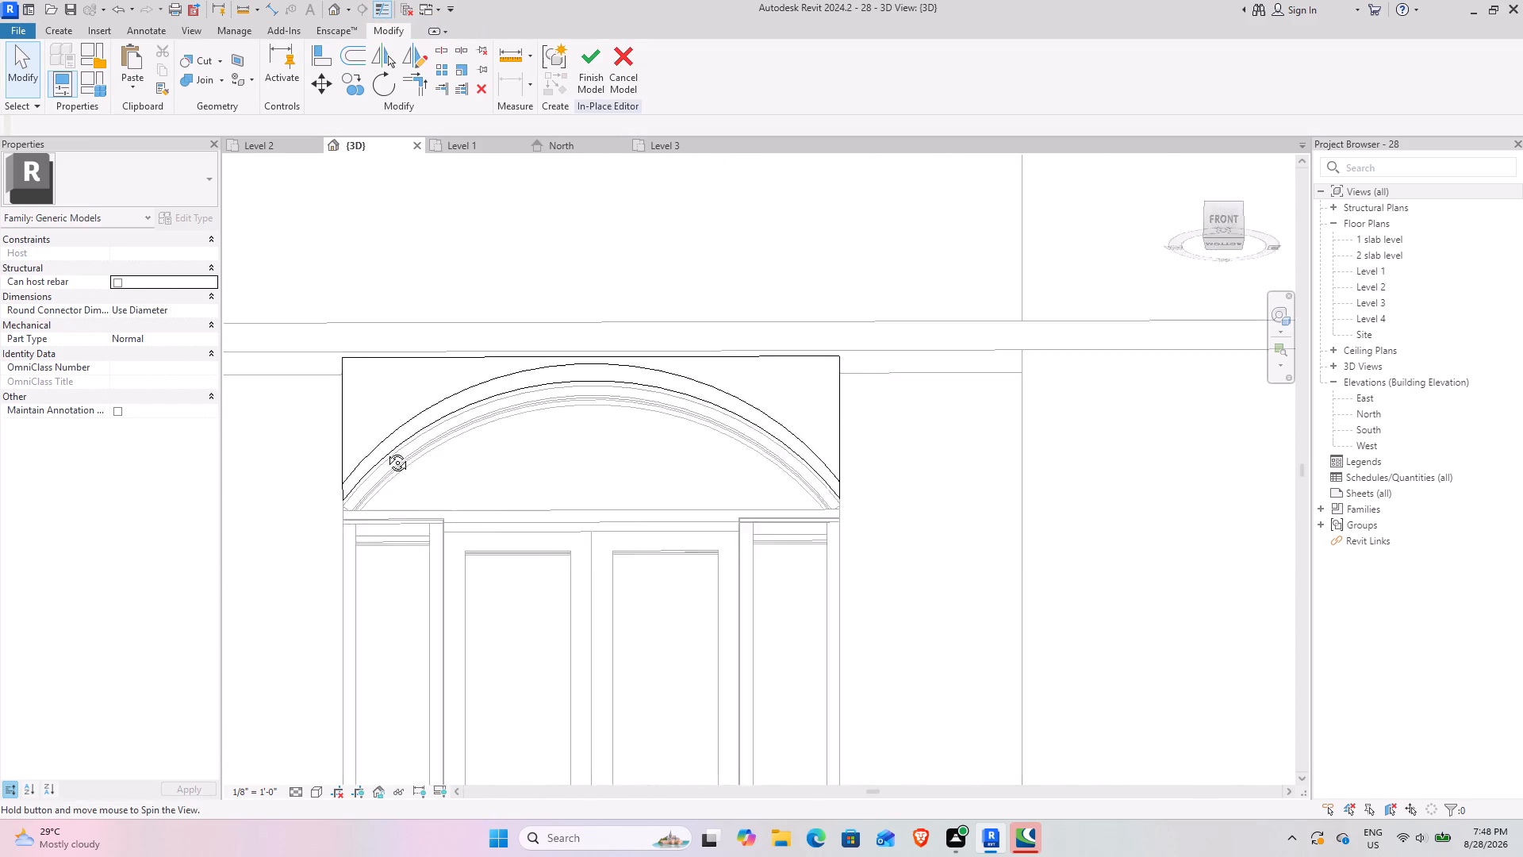
{"action": "middle_click_drag", "start_coordinate": [386, 451], "coordinate": [405, 586], "text": "shift"}
{"action": "scroll", "coordinate": [407, 583], "scroll_direction": "down", "scroll_amount": 4}
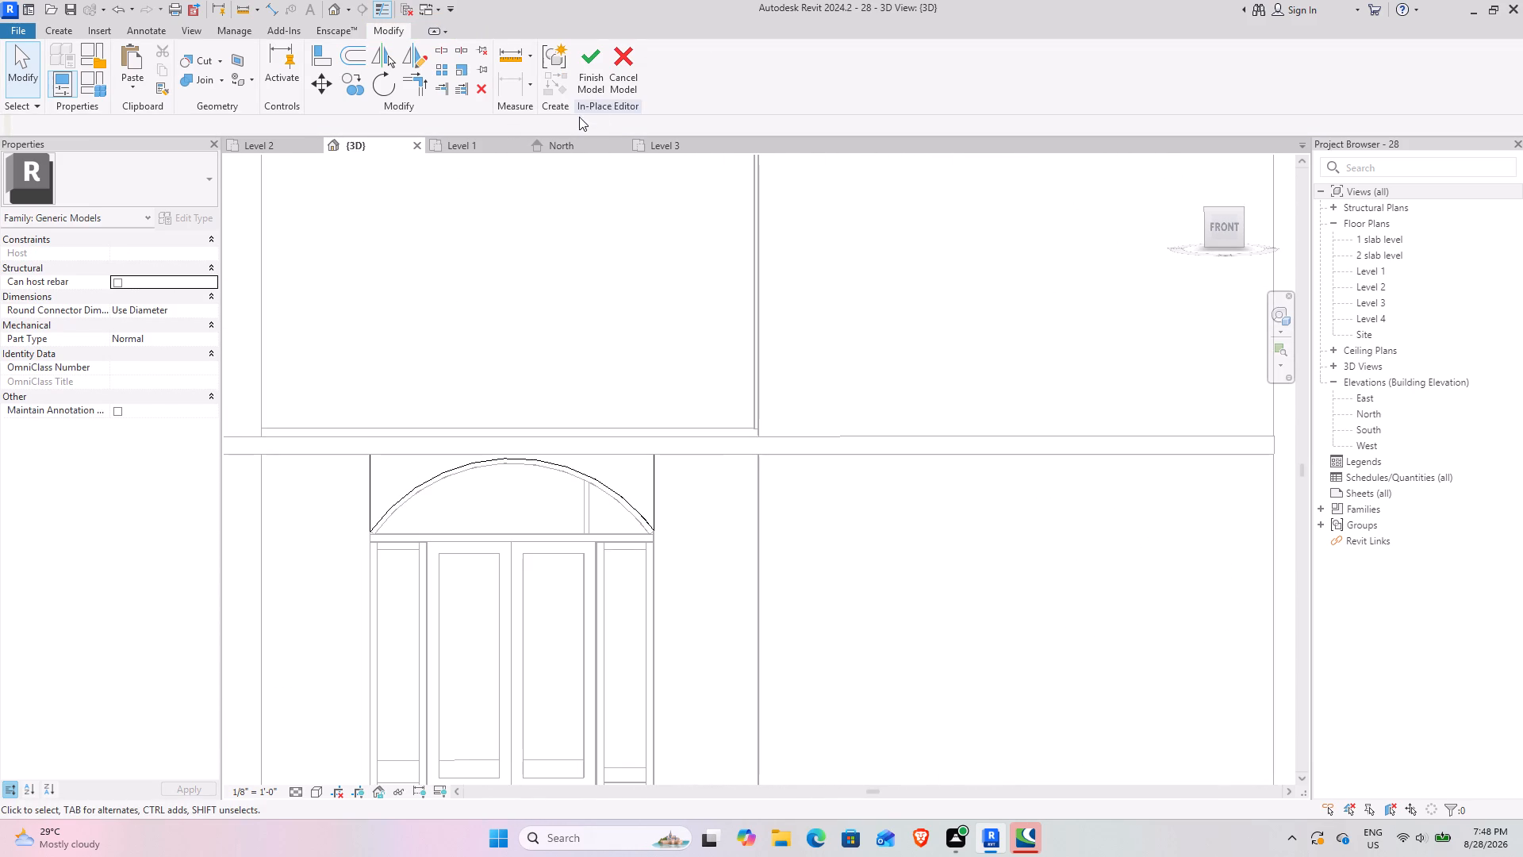
{"action": "left_click", "coordinate": [602, 68]}
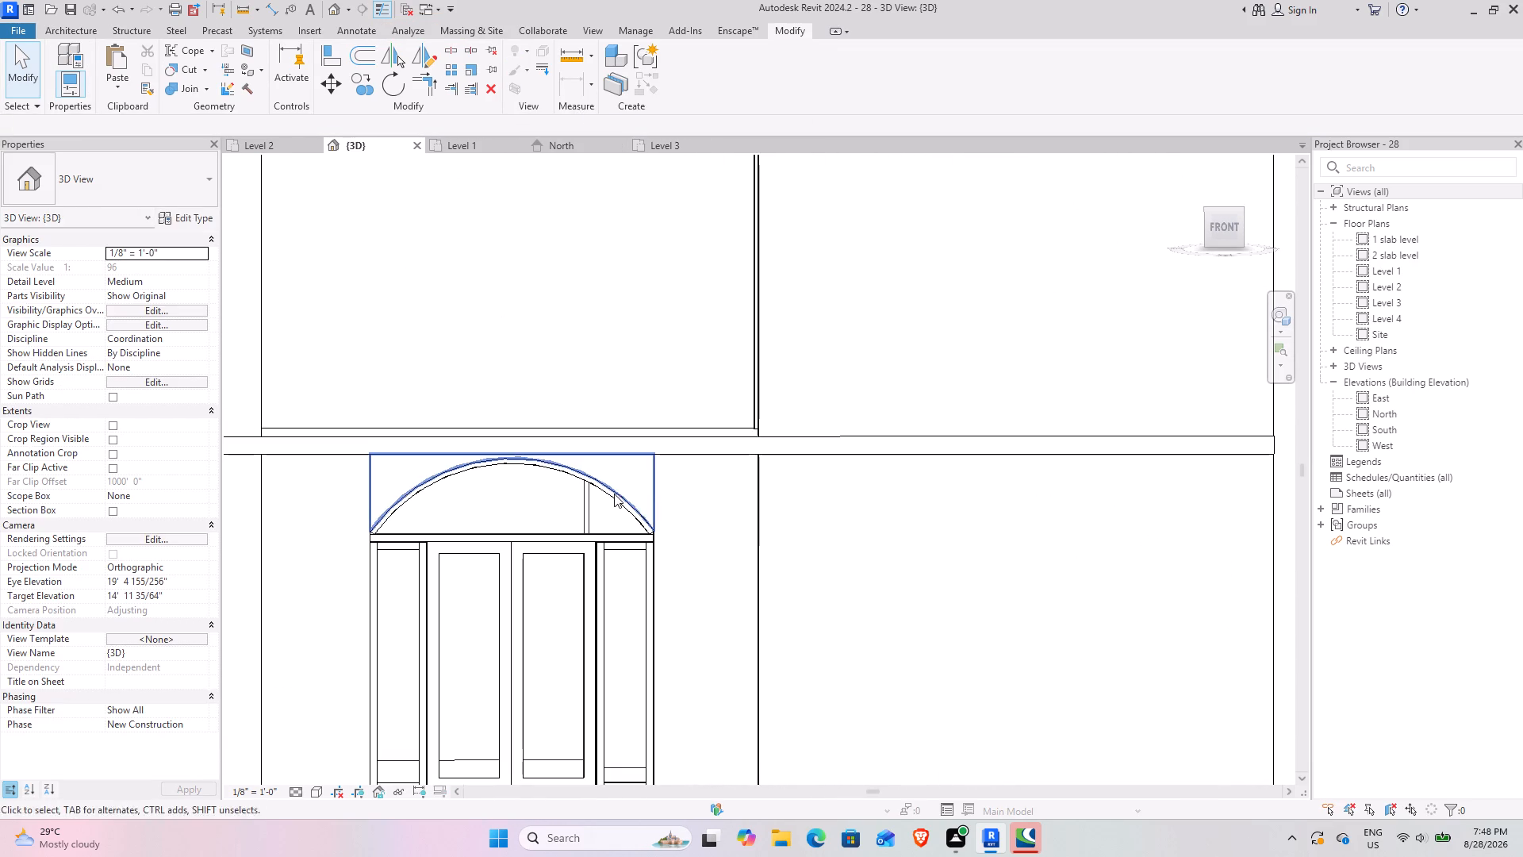
{"action": "scroll", "coordinate": [424, 399], "scroll_direction": "down", "scroll_amount": 5}
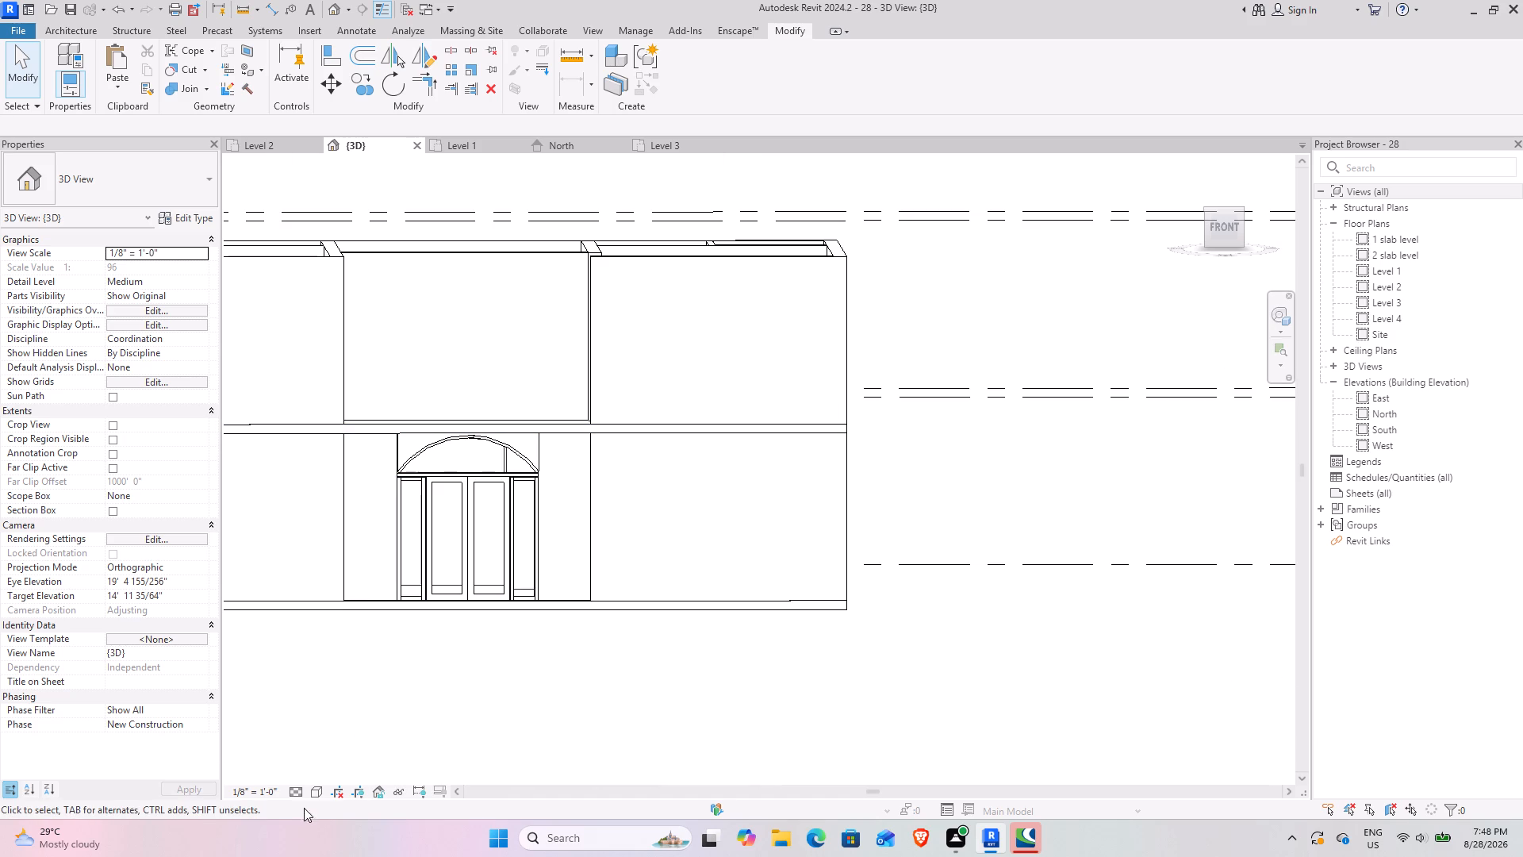
Set the 3D view's visual style to Shaded.
{"action": "left_click", "coordinate": [315, 791]}
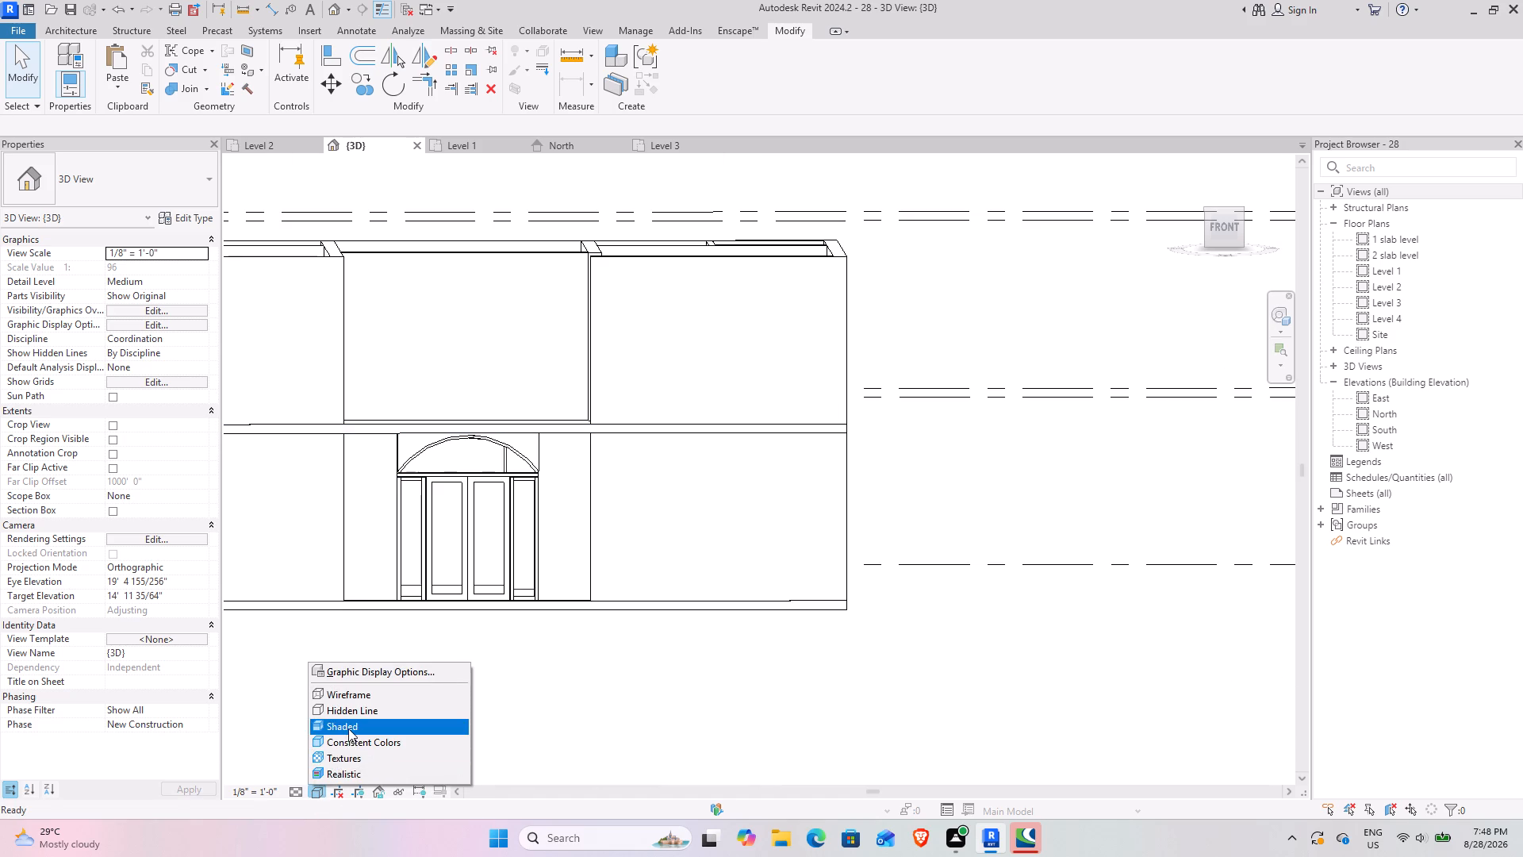
{"action": "left_click", "coordinate": [348, 728]}
Examine the arched entrance and the infill above it from several 3D angles and in the Level 1 plan.
{"action": "middle_click_drag", "start_coordinate": [526, 544], "coordinate": [607, 551], "text": "shift"}
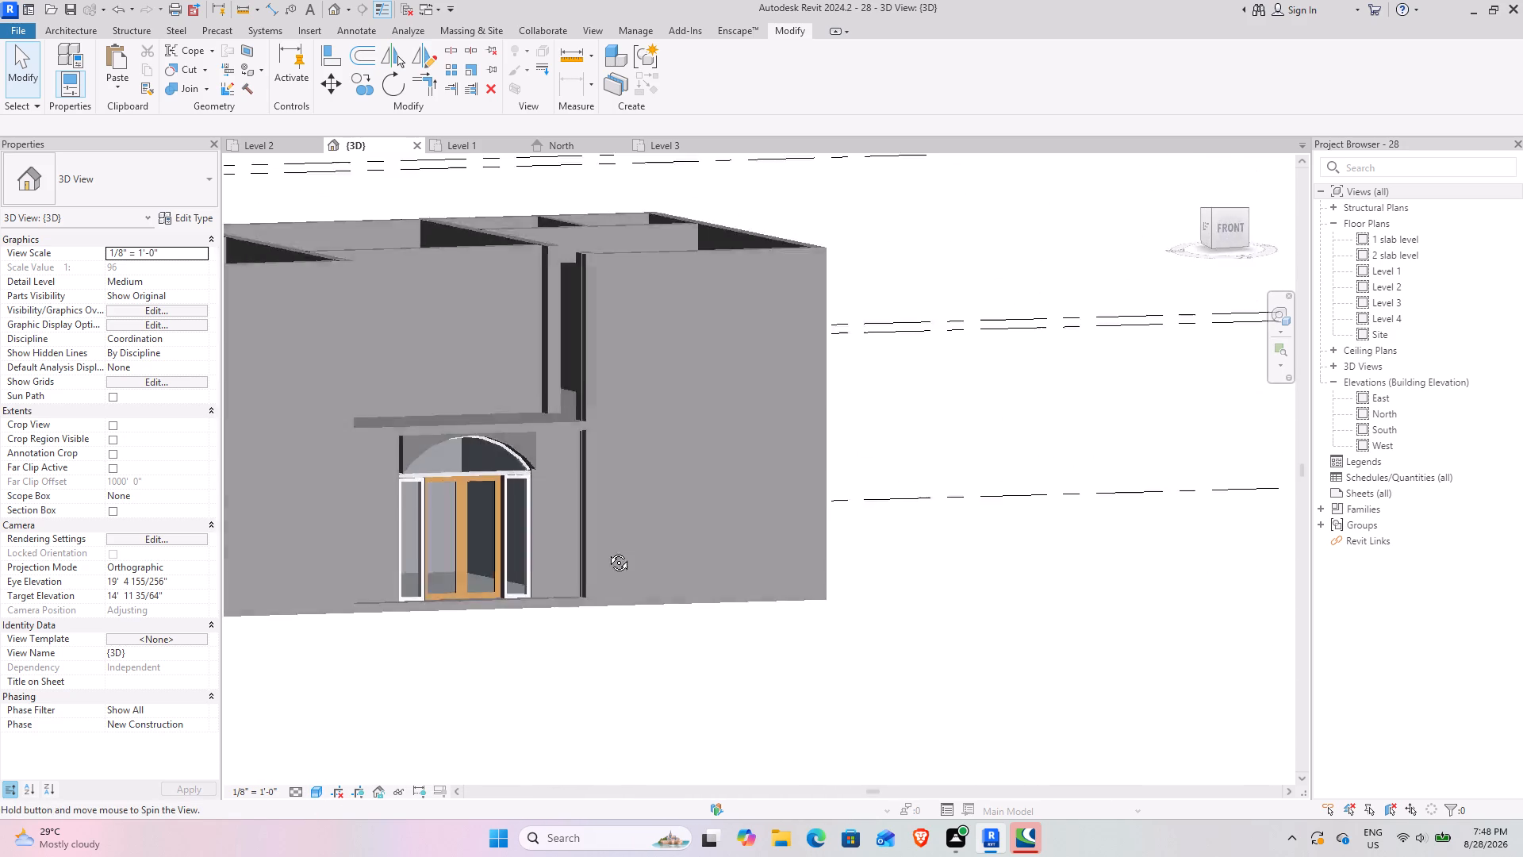
{"action": "middle_click_drag", "start_coordinate": [607, 551], "coordinate": [690, 522], "text": "shift"}
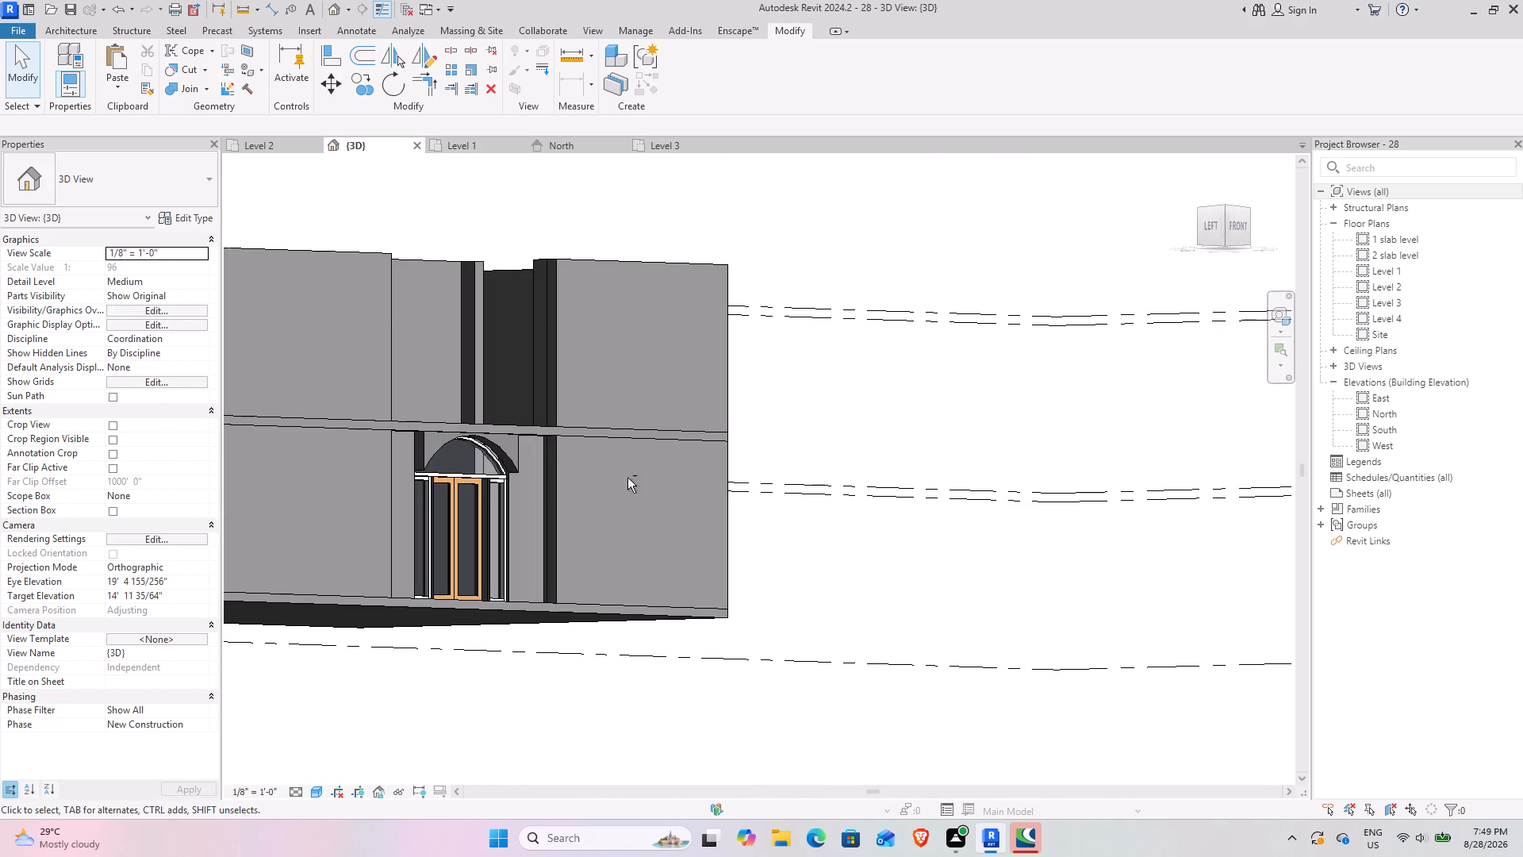
{"action": "middle_click_drag", "start_coordinate": [593, 465], "coordinate": [277, 423]}
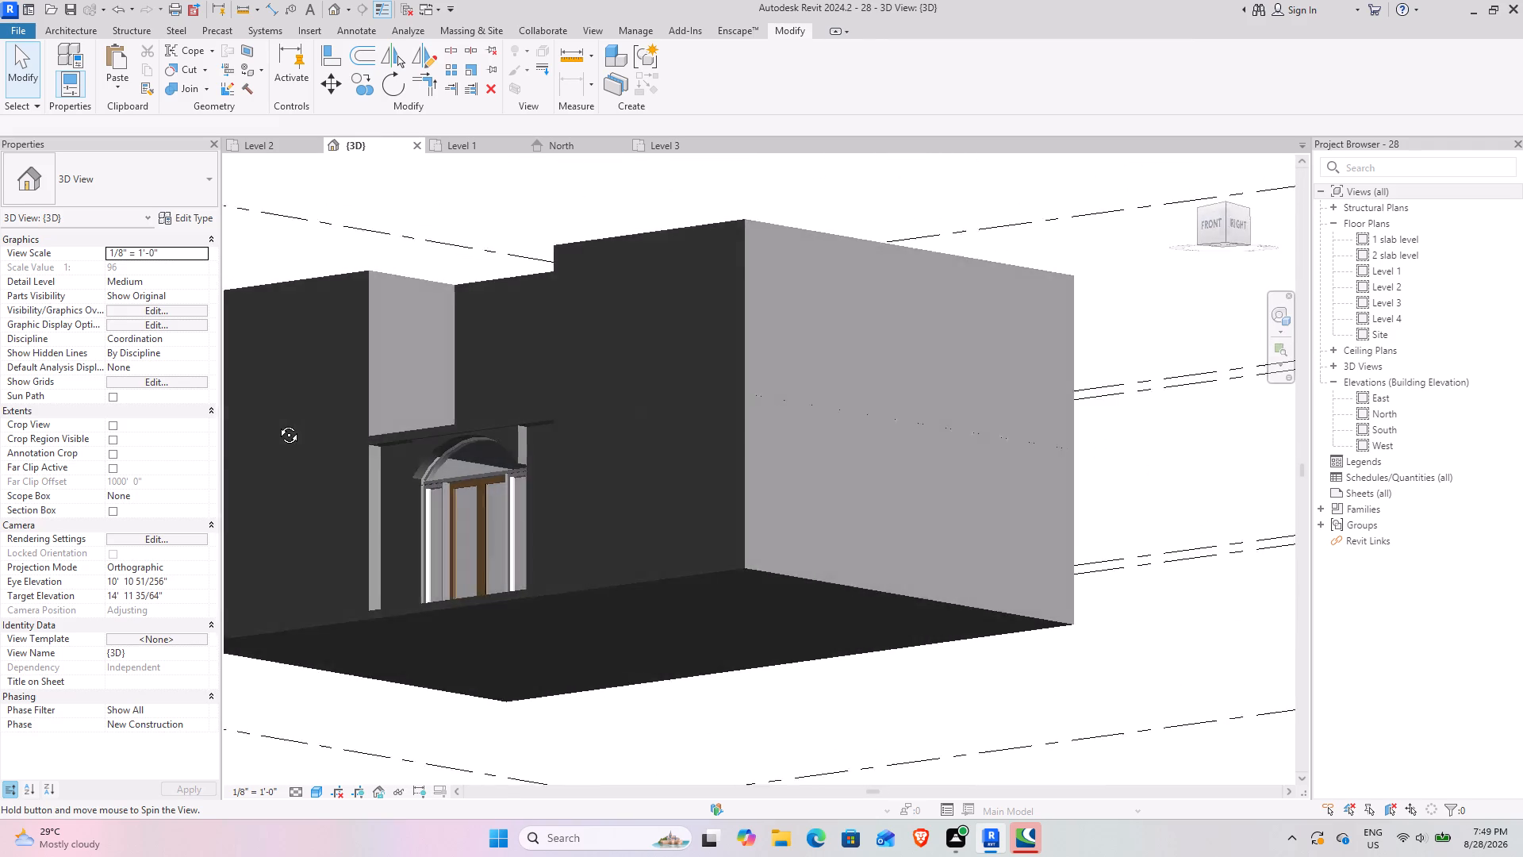
{"action": "middle_click_drag", "start_coordinate": [277, 423], "coordinate": [506, 555]}
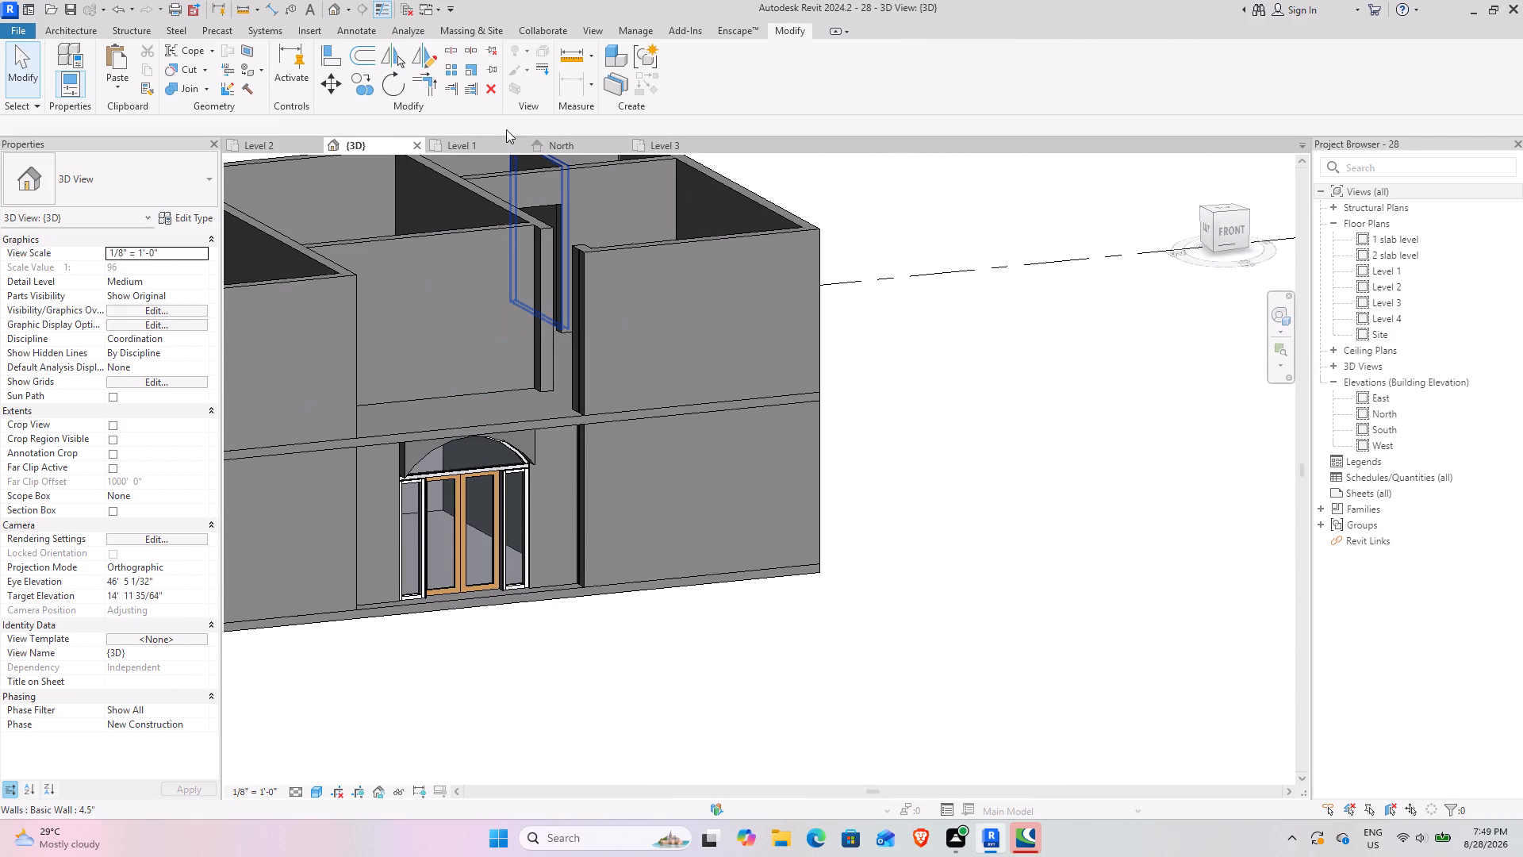
{"action": "scroll", "coordinate": [404, 532], "scroll_direction": "up", "scroll_amount": 4}
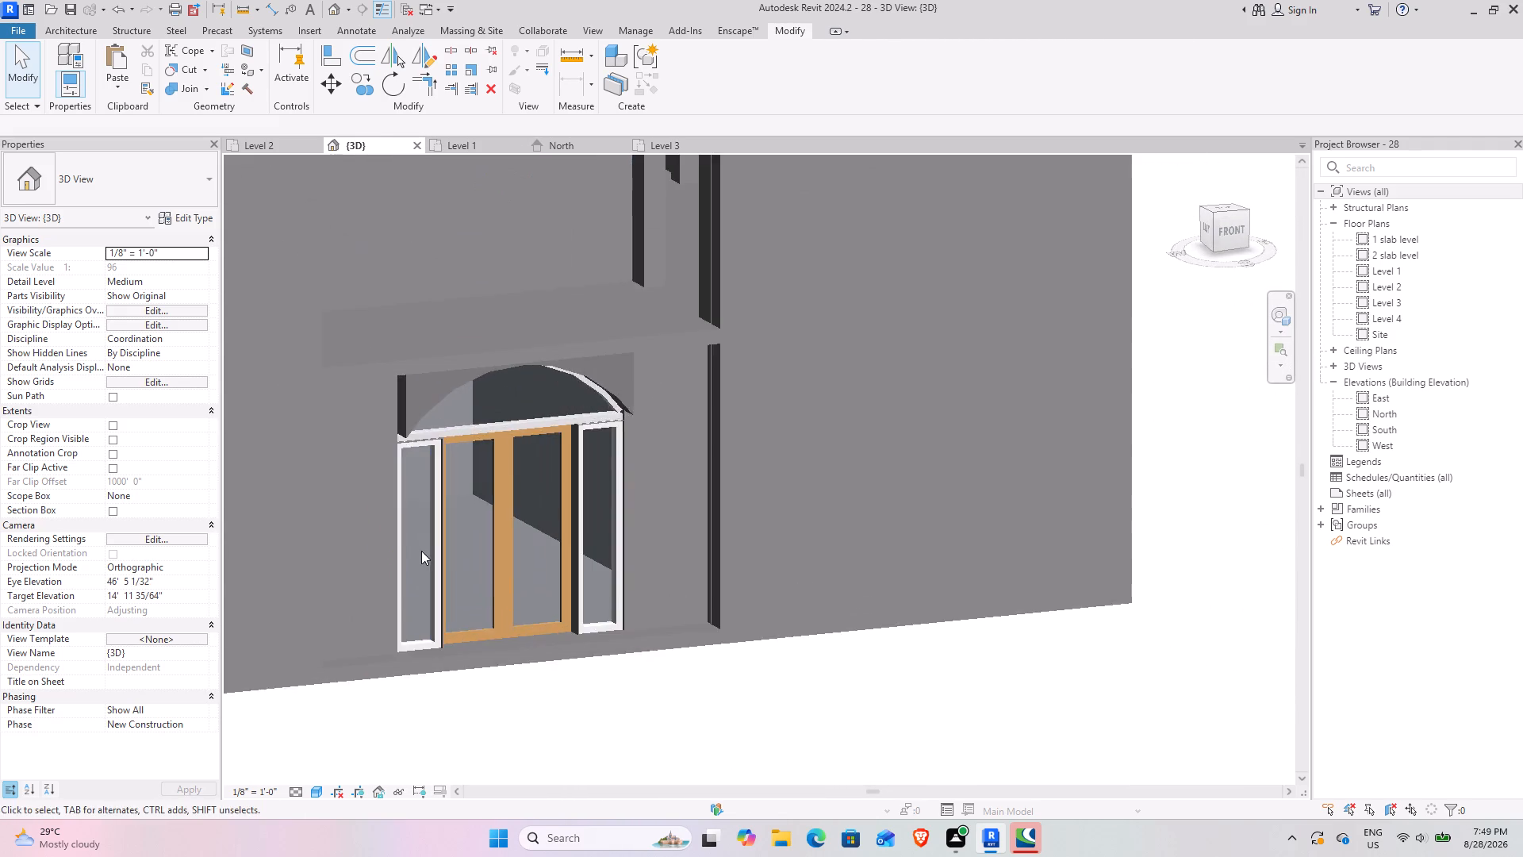
{"action": "middle_click_drag", "start_coordinate": [414, 550], "coordinate": [374, 451], "text": "shift"}
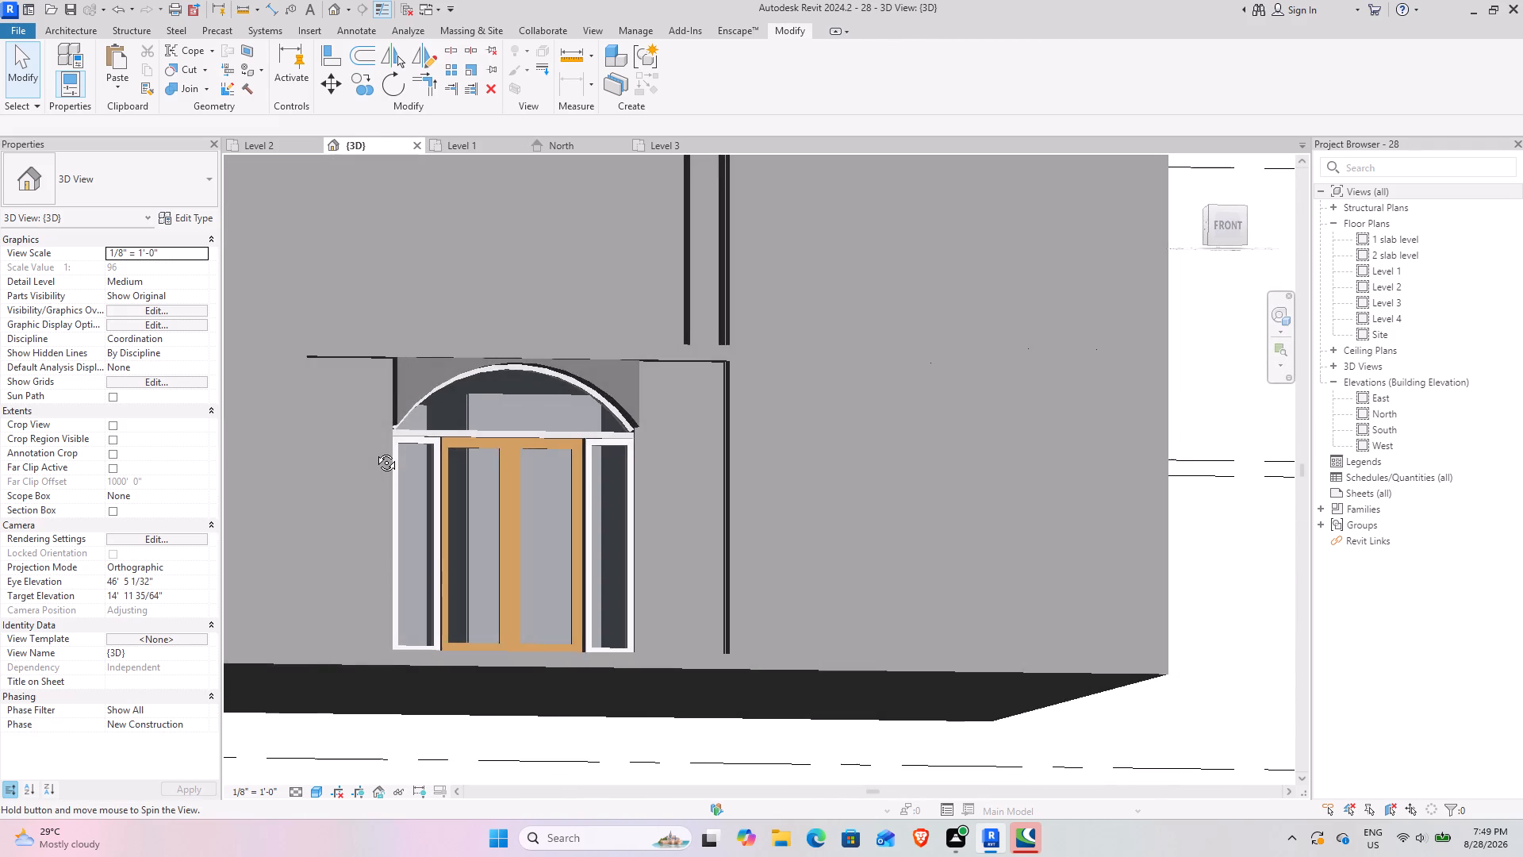
{"action": "middle_click_drag", "start_coordinate": [374, 451], "coordinate": [364, 417], "text": "shift"}
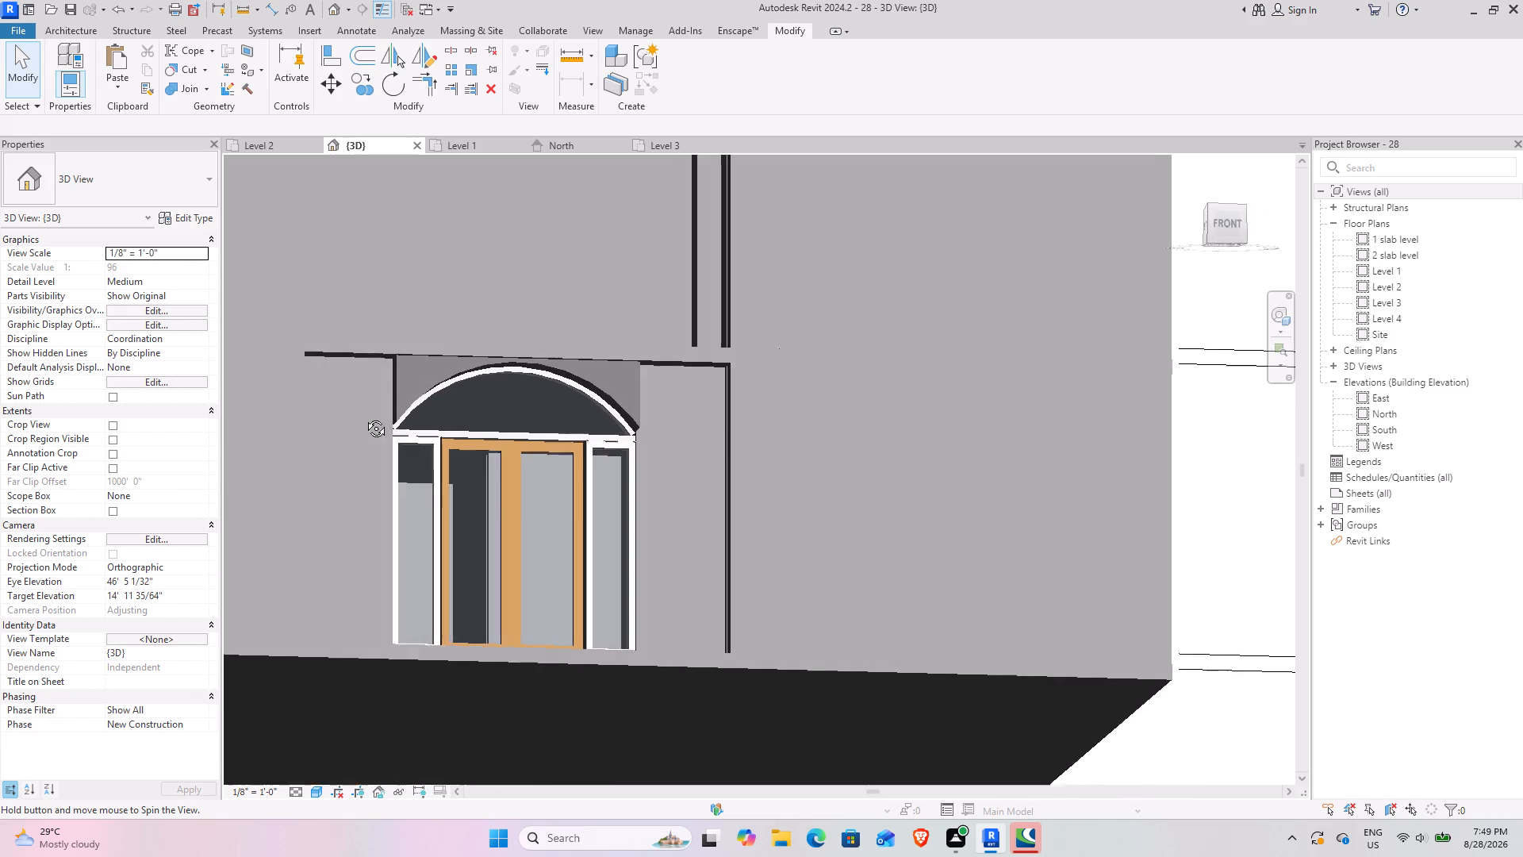
{"action": "middle_click_drag", "start_coordinate": [364, 417], "coordinate": [289, 471], "text": "shift"}
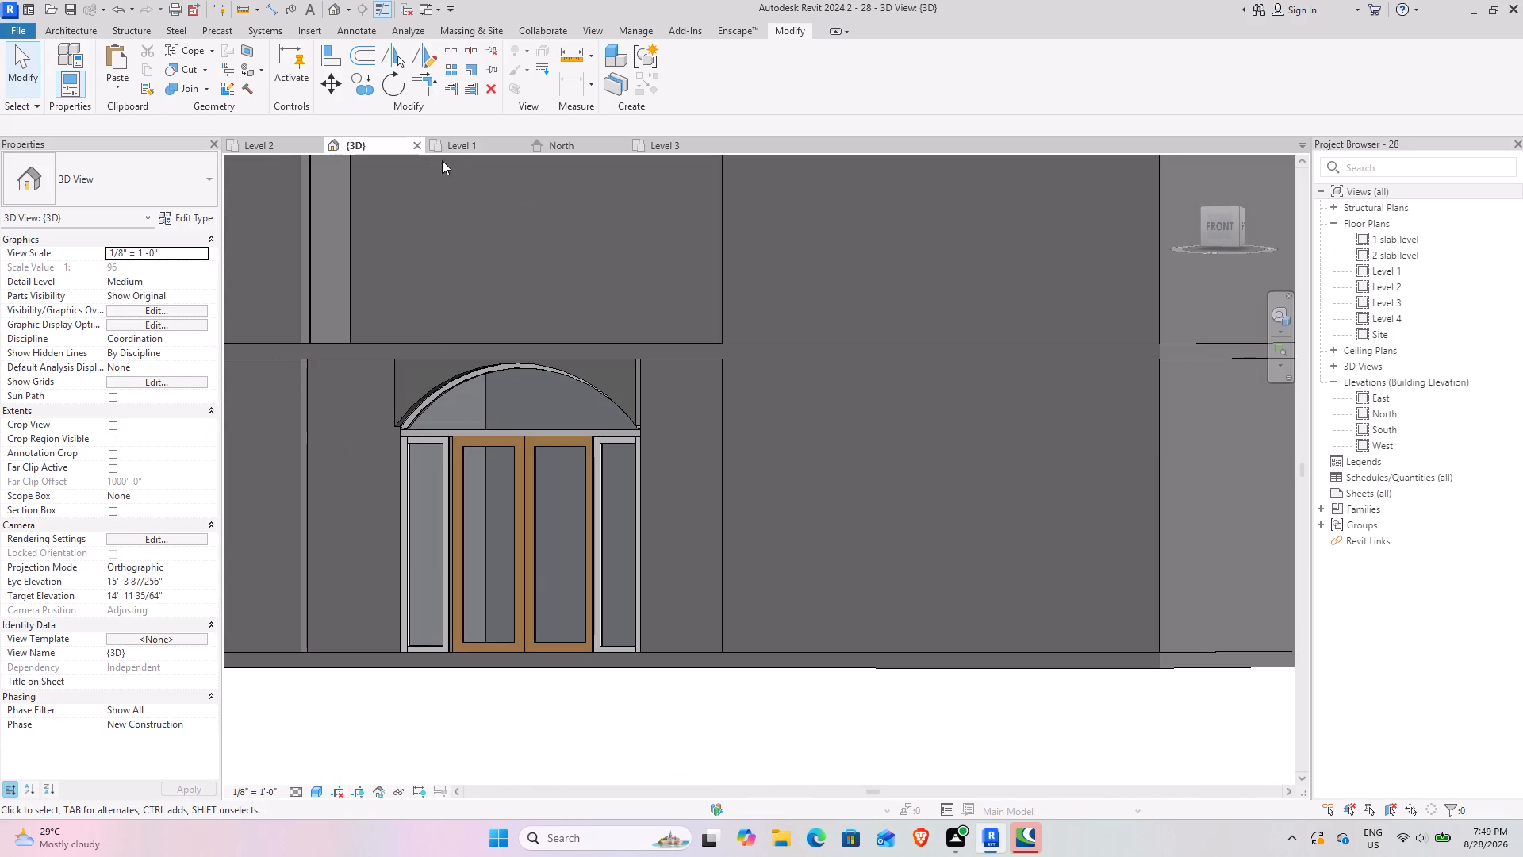
{"action": "left_click", "coordinate": [455, 147]}
{"action": "scroll", "coordinate": [482, 578], "scroll_direction": "down", "scroll_amount": 8}
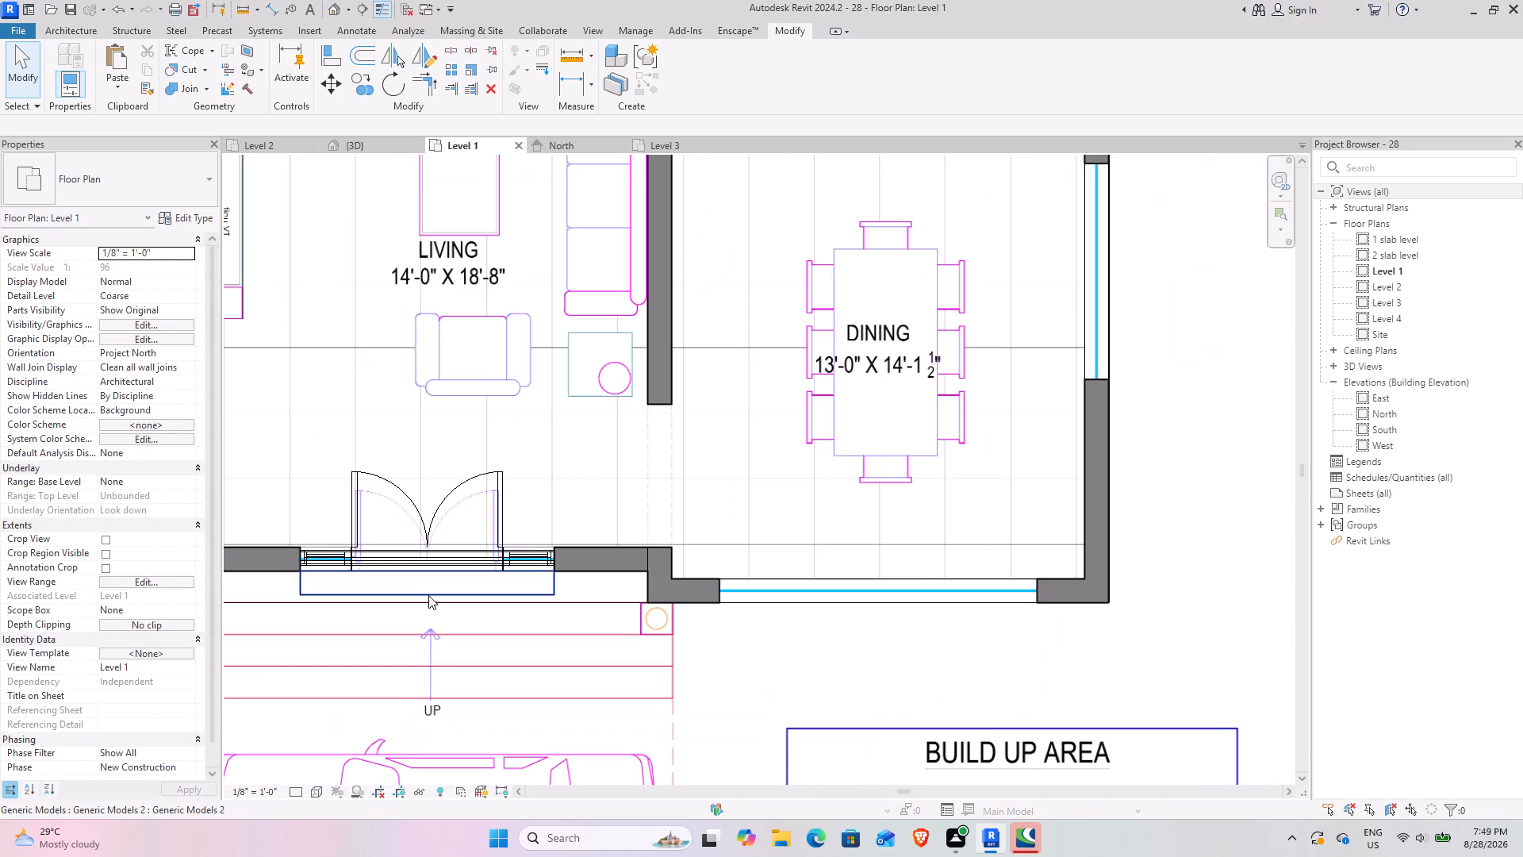
{"action": "middle_click_drag", "start_coordinate": [390, 599], "coordinate": [508, 515]}
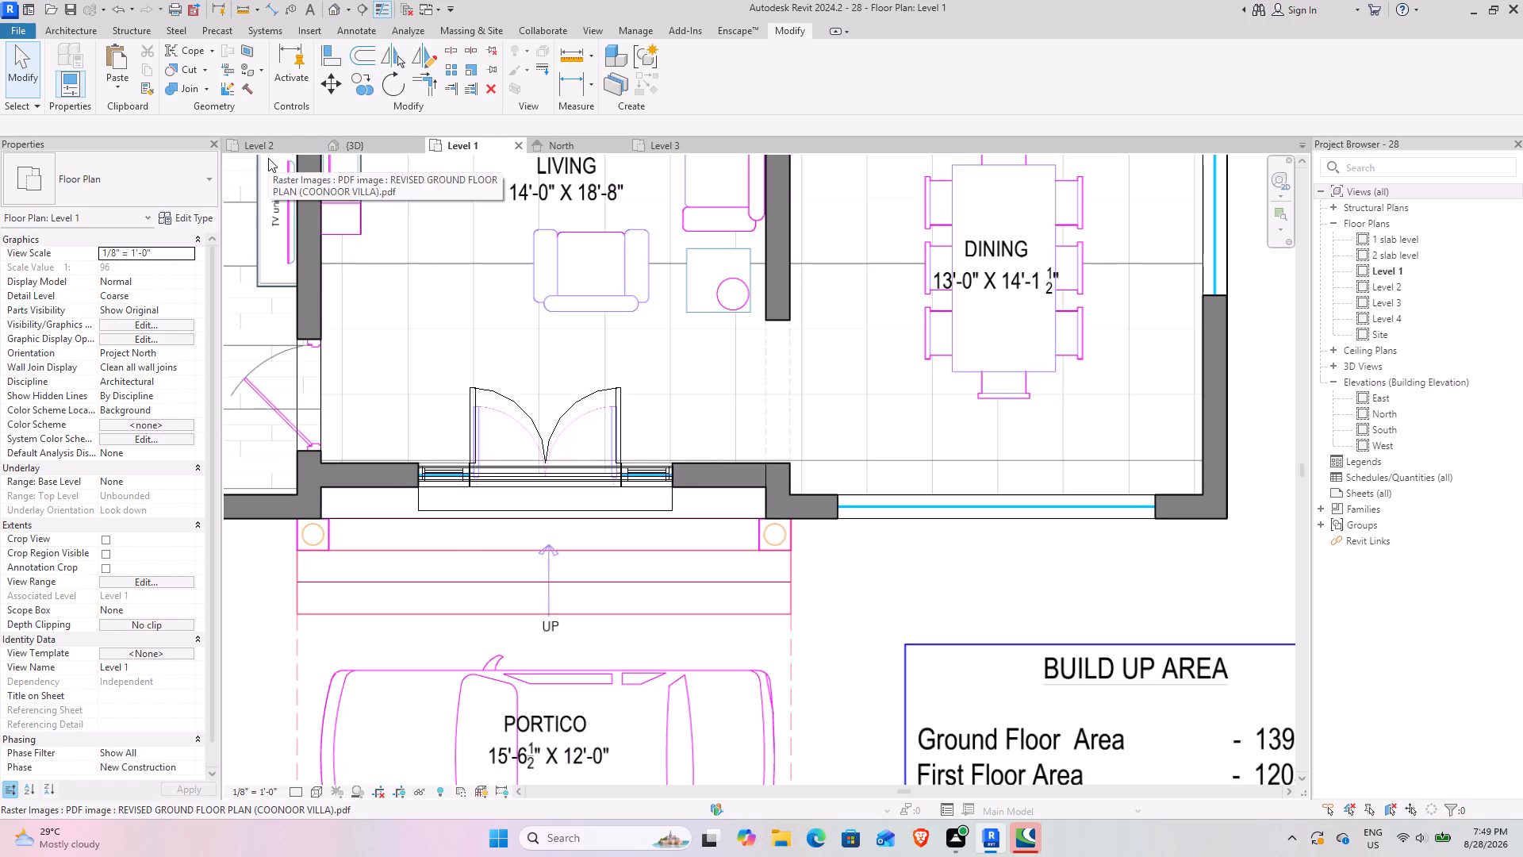
{"action": "left_click", "coordinate": [362, 144]}
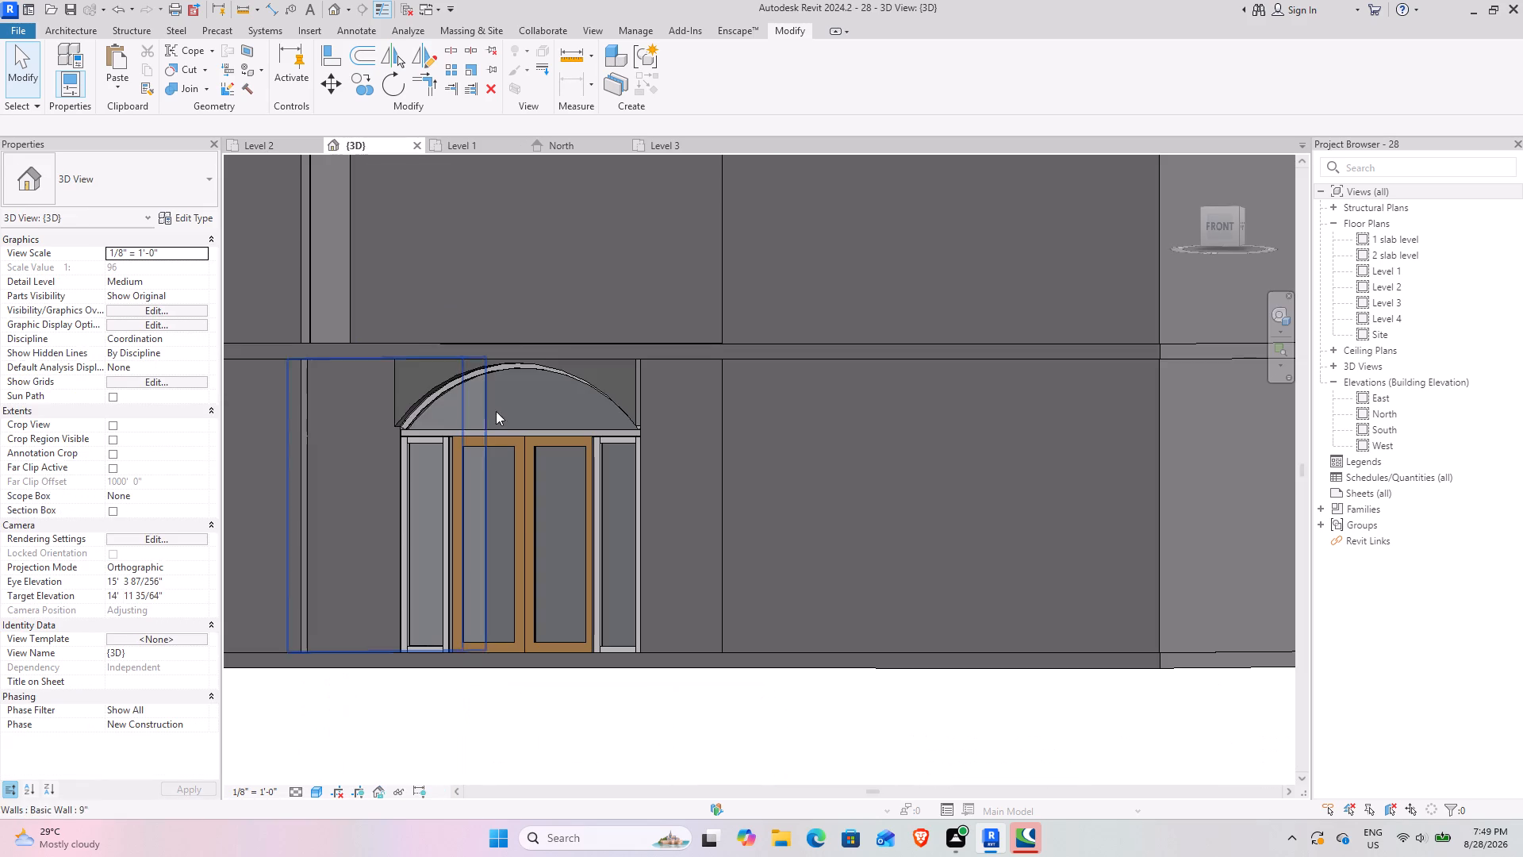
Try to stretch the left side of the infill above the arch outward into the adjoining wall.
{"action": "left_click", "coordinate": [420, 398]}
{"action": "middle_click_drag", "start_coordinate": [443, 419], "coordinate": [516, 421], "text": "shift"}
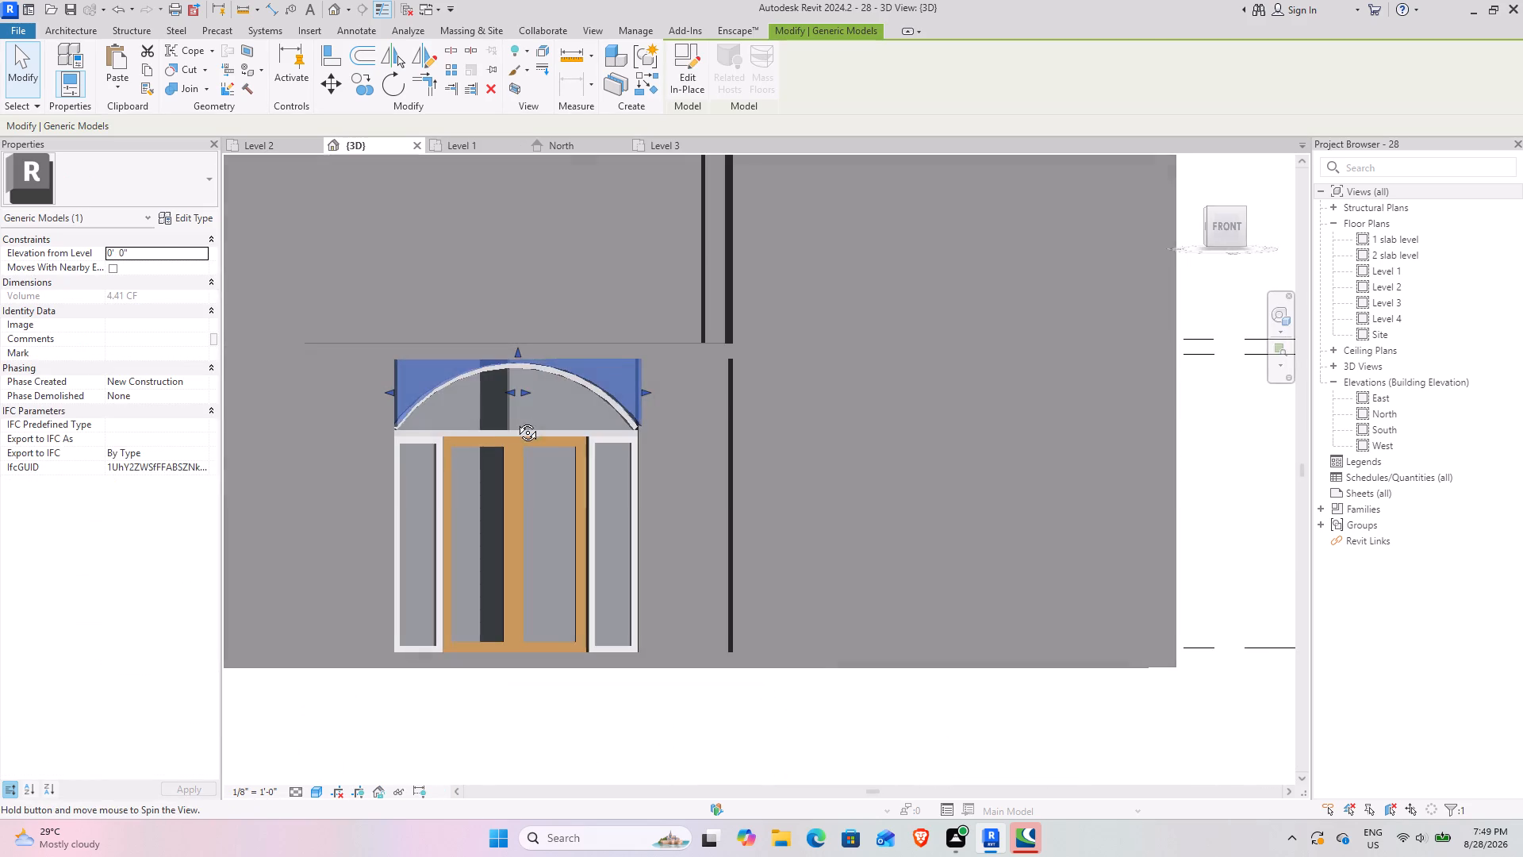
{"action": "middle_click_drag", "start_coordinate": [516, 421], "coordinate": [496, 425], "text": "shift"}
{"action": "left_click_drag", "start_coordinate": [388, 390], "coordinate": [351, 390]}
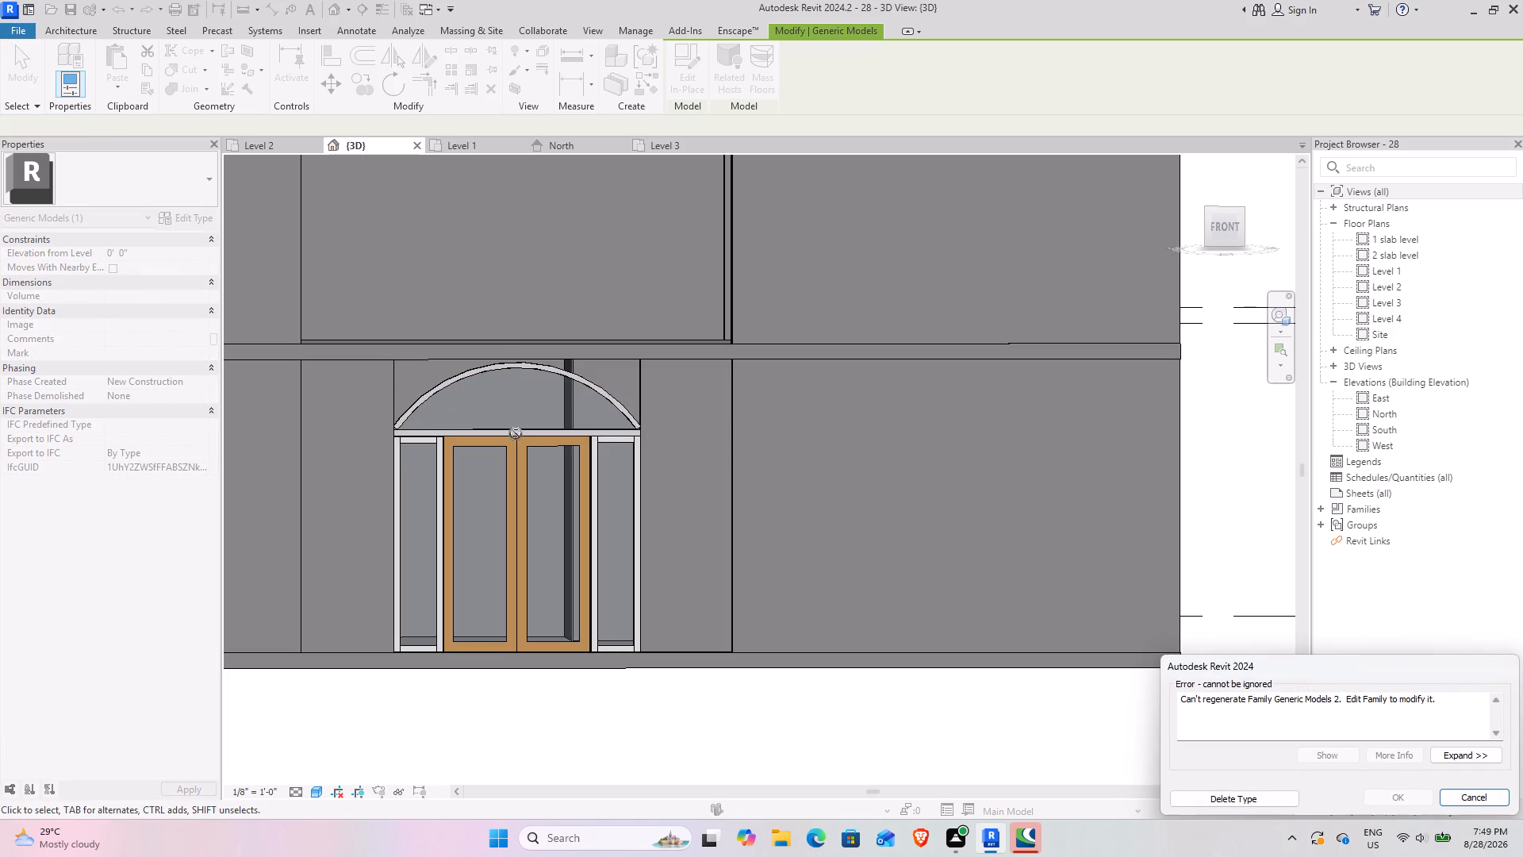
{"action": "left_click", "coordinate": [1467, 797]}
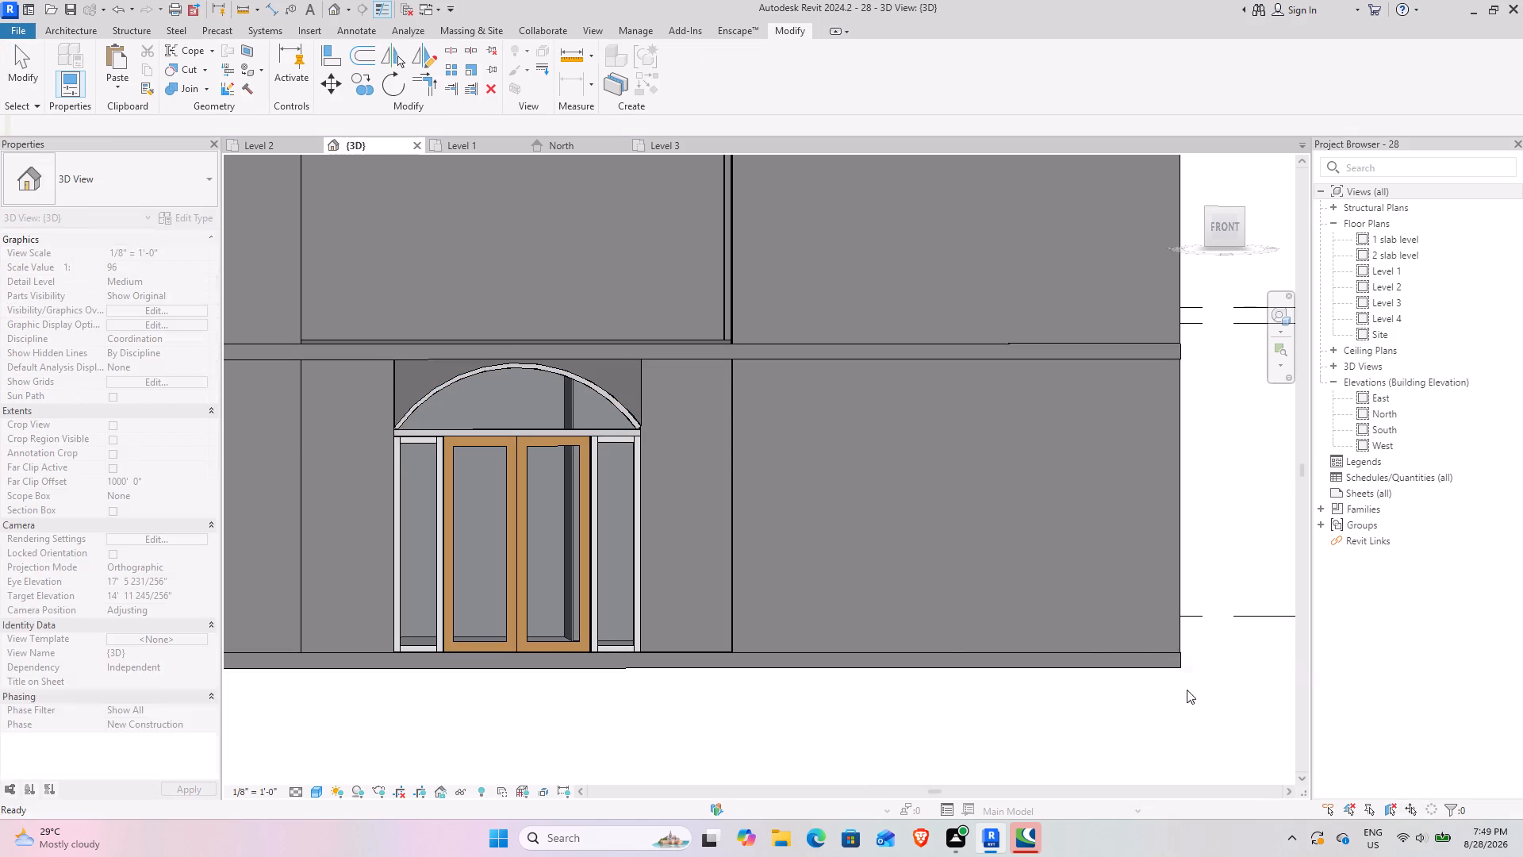
Edit the infill above the arch in place and open its extrusion sketch.
{"action": "left_click", "coordinate": [428, 381]}
{"action": "left_click", "coordinate": [432, 385]}
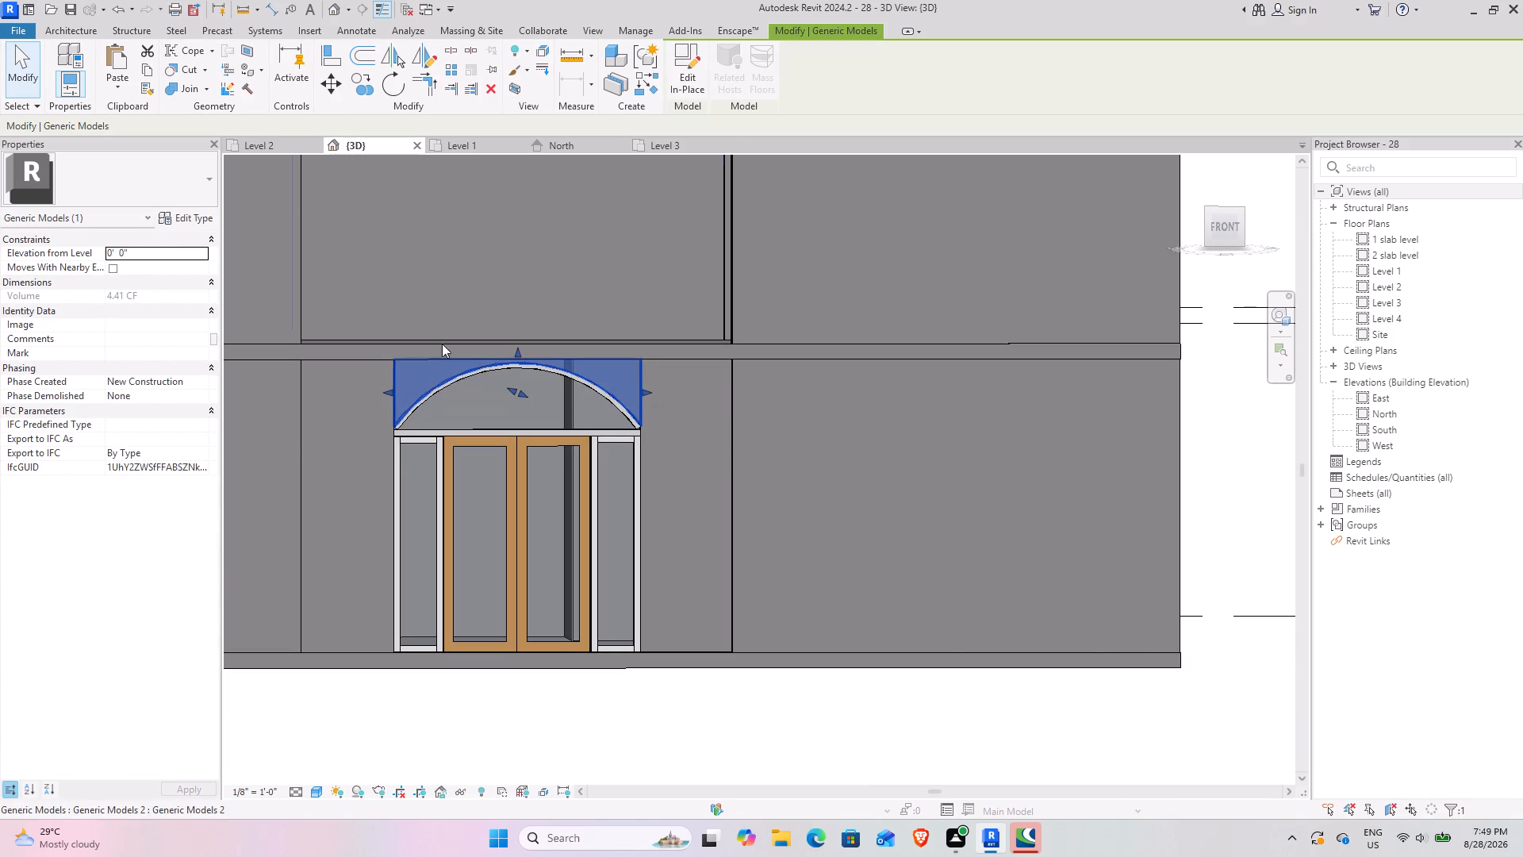
{"action": "left_click", "coordinate": [691, 82]}
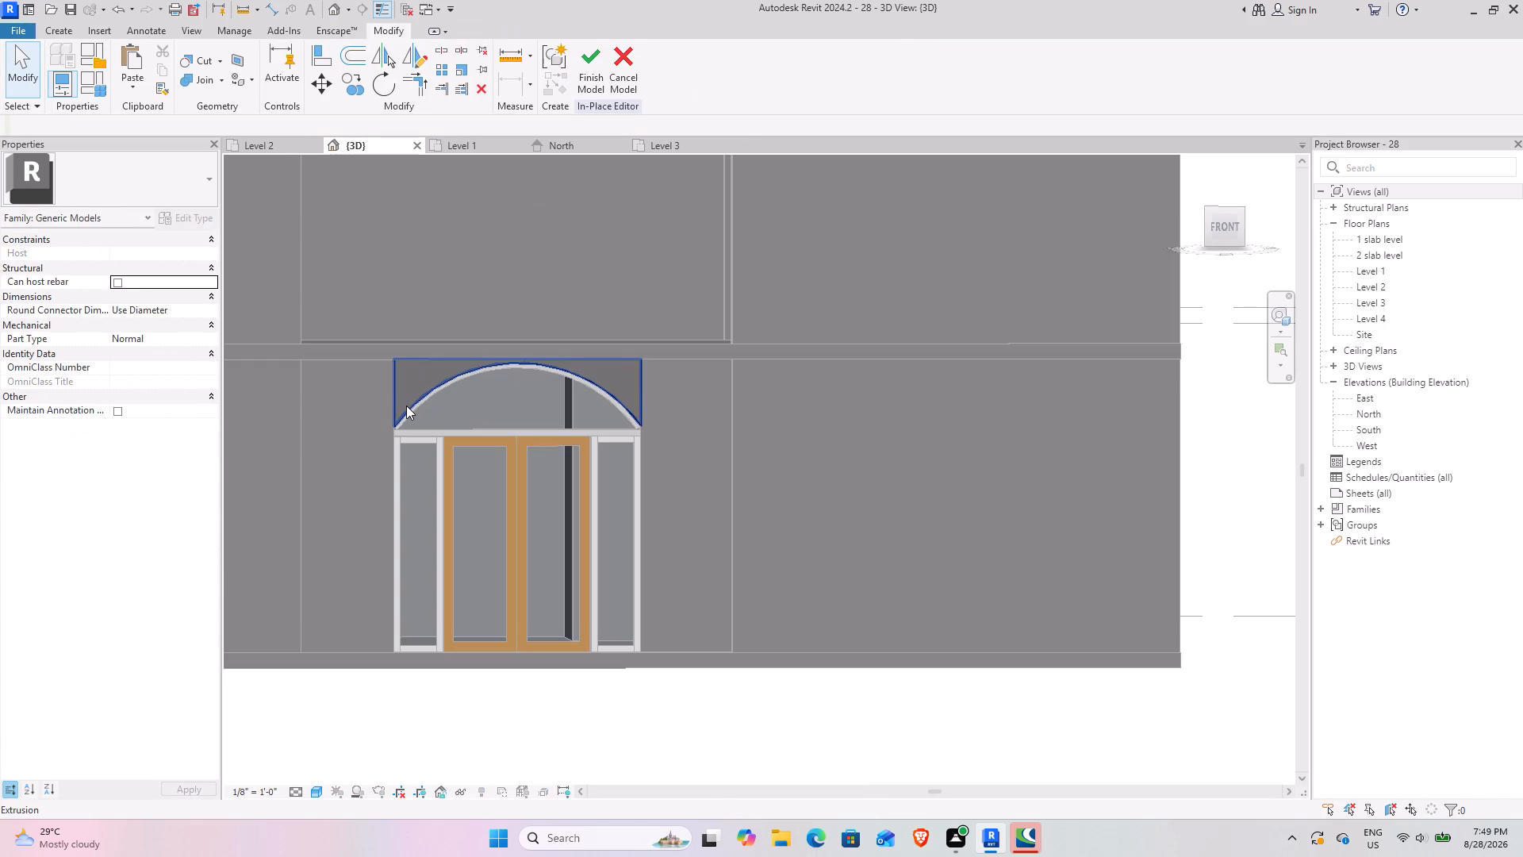
{"action": "left_click", "coordinate": [406, 403]}
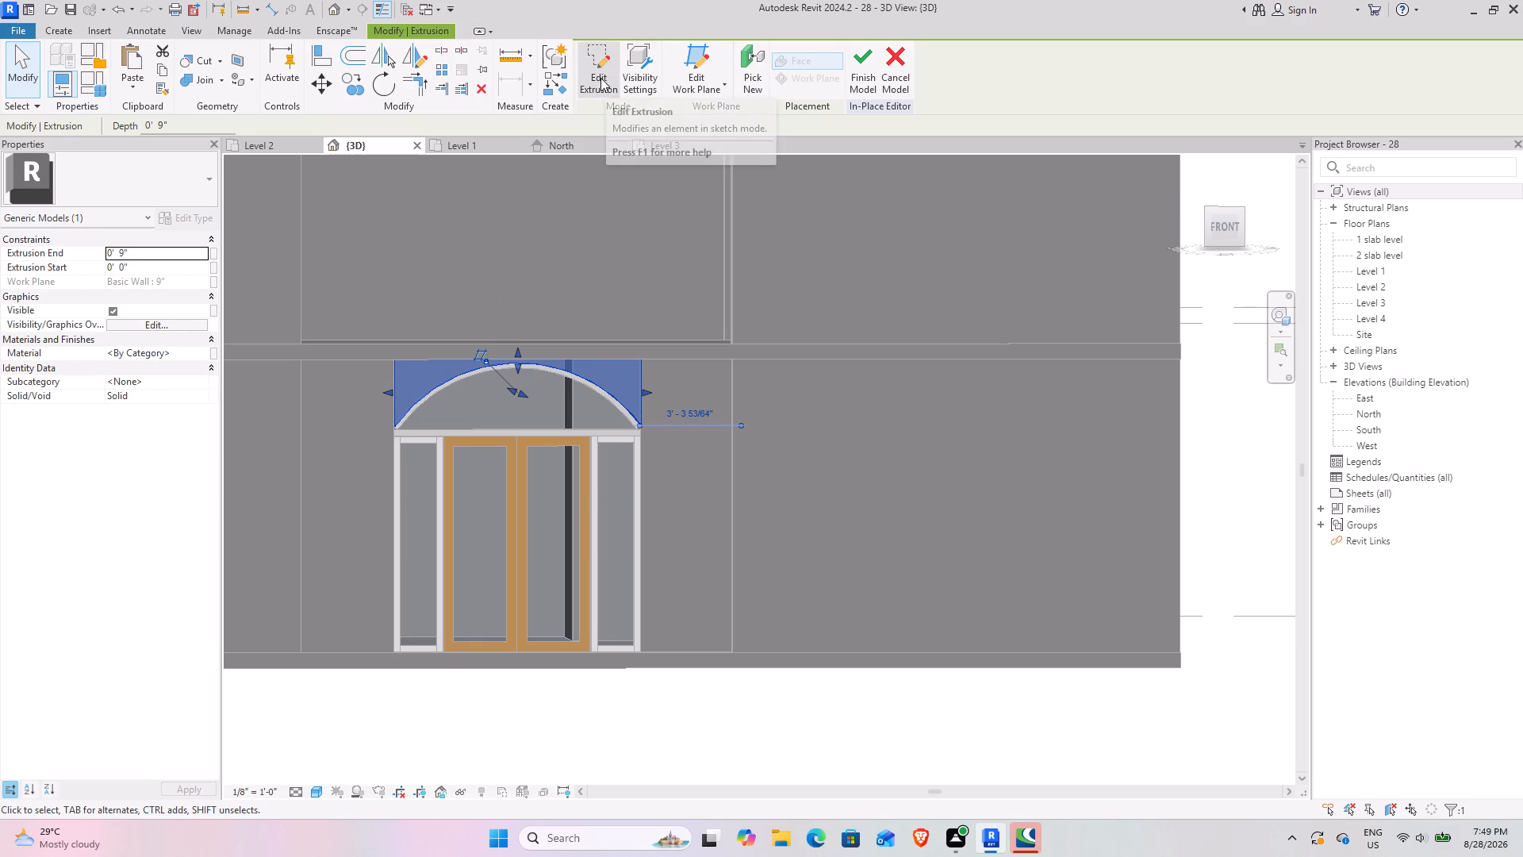
{"action": "left_click", "coordinate": [596, 70]}
{"action": "scroll", "coordinate": [394, 372], "scroll_direction": "up", "scroll_amount": 6}
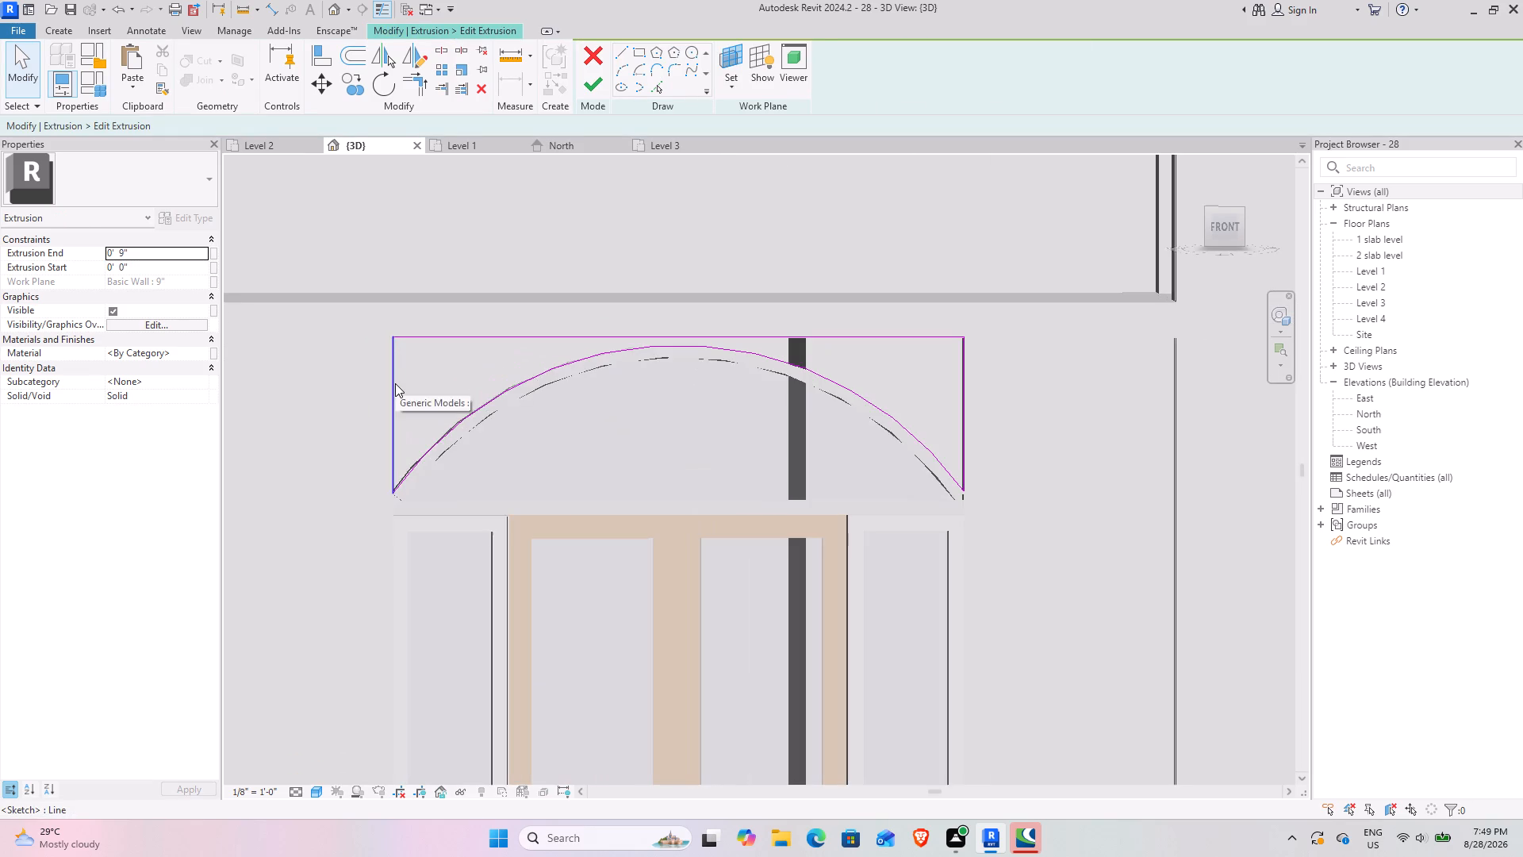
Move the left and right side lines of the infill sketch 9" outward from the opening.
{"action": "left_click", "coordinate": [395, 383]}
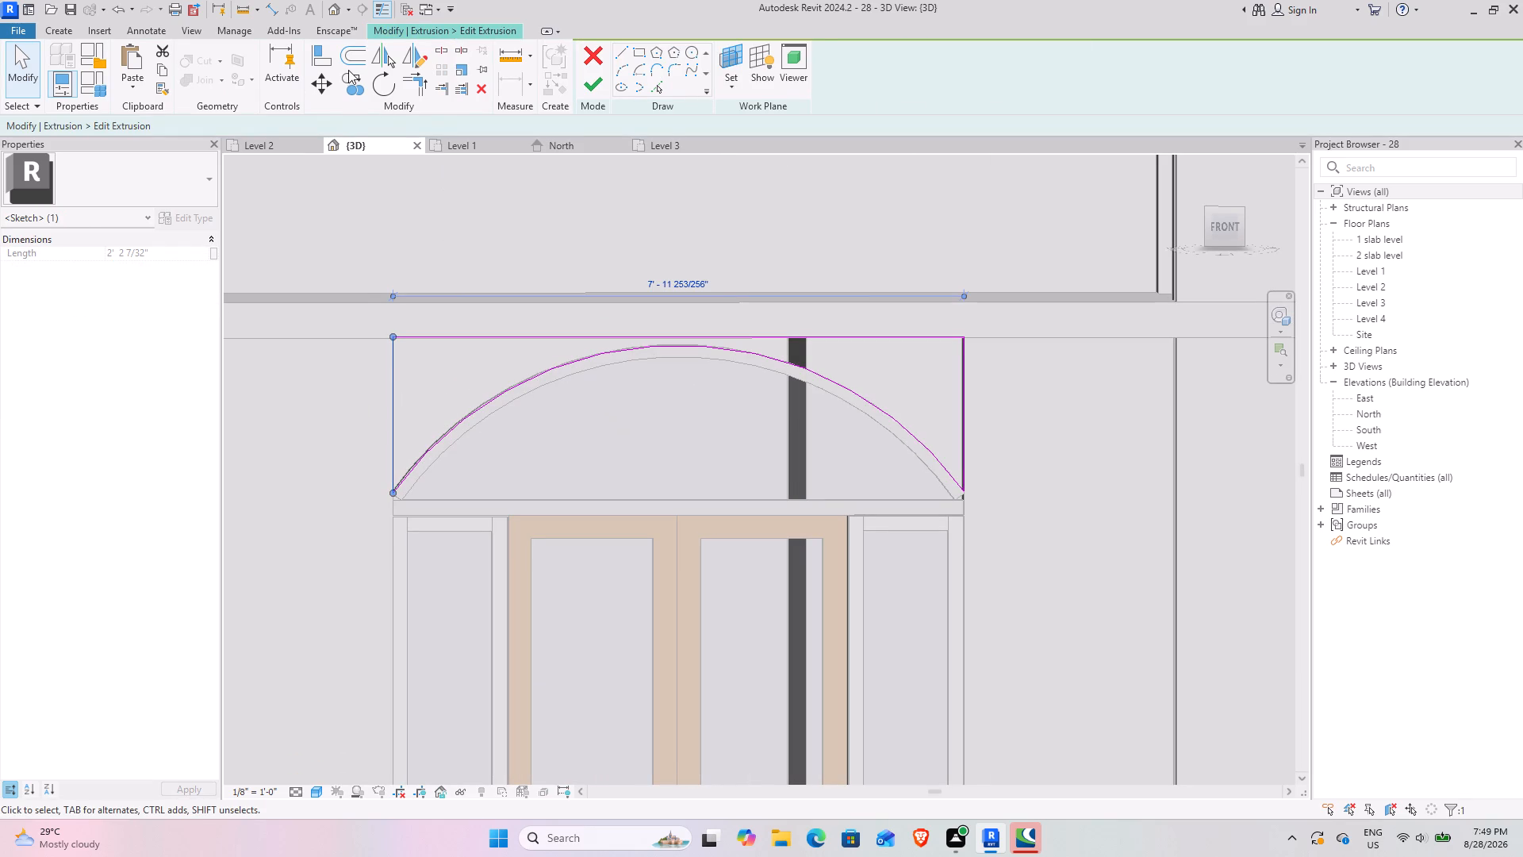
{"action": "left_click", "coordinate": [320, 92]}
{"action": "left_click", "coordinate": [393, 340]}
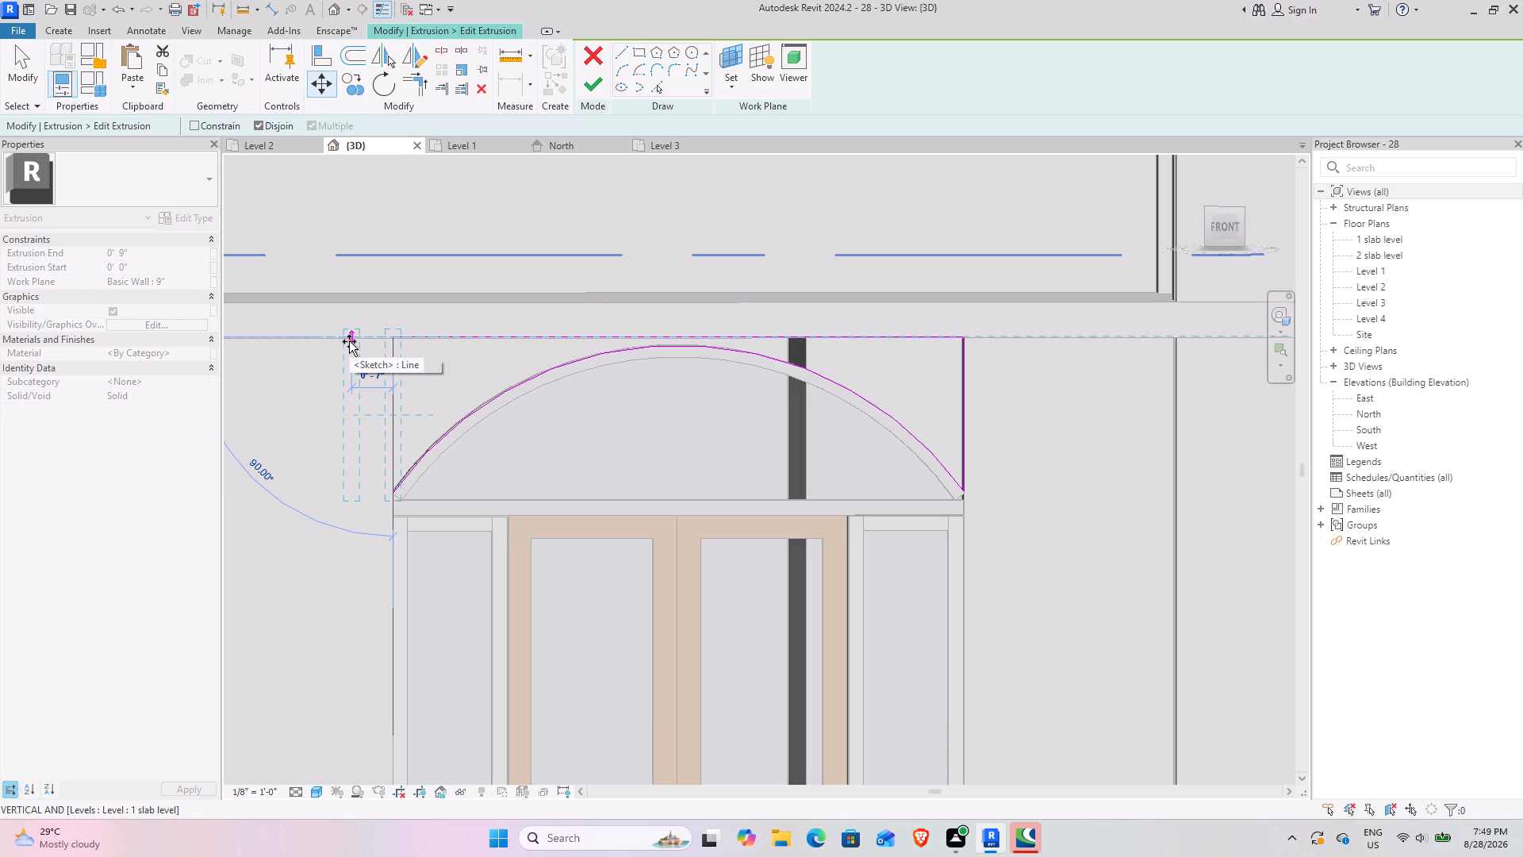
{"action": "key", "text": "9"}
{"action": "key", "text": "shift+quotedbl"}
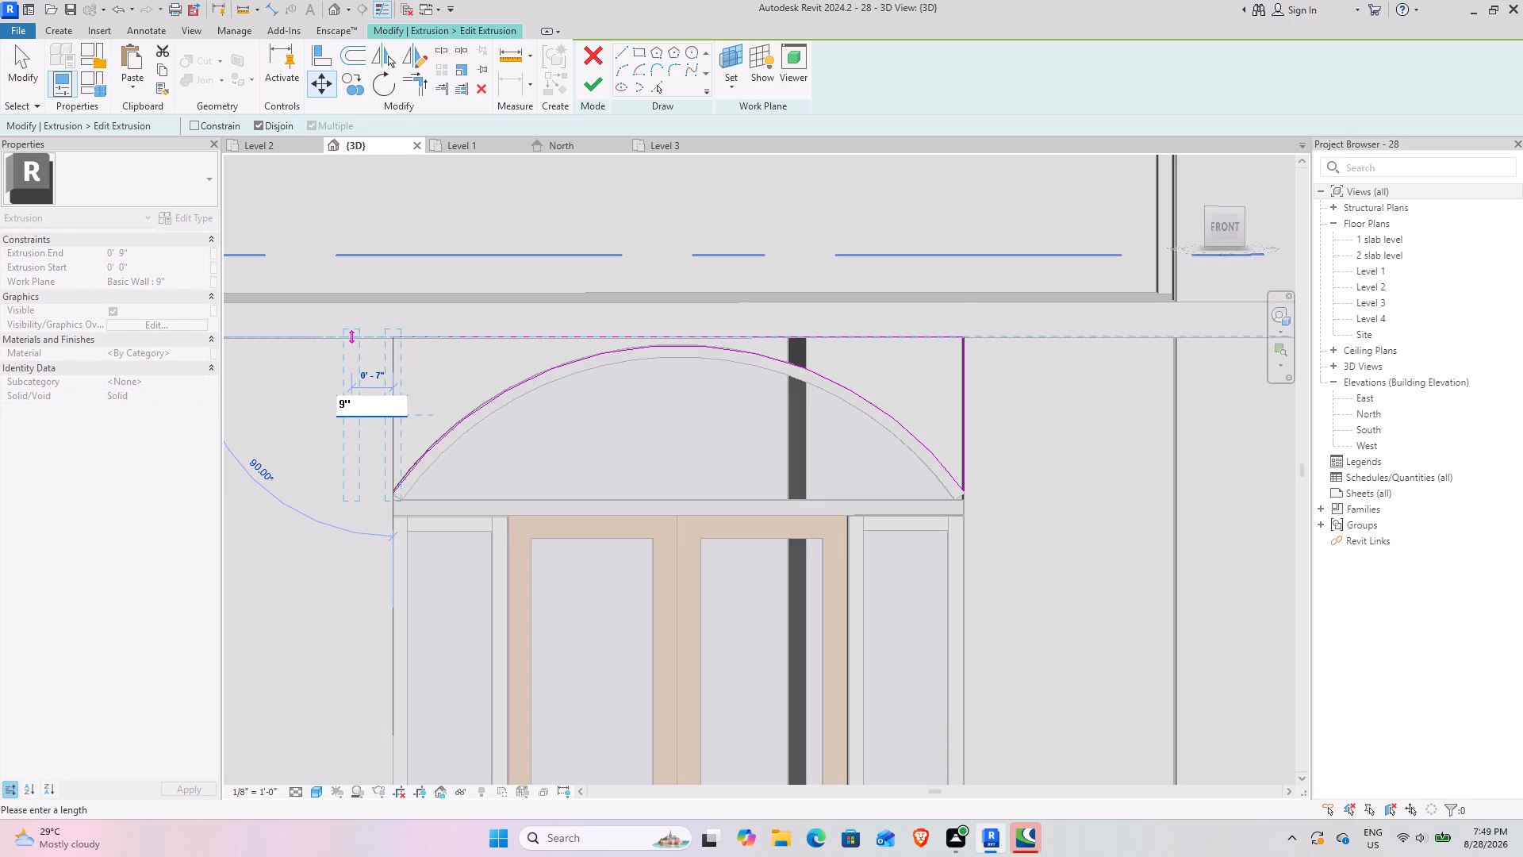
{"action": "key", "text": "Return"}
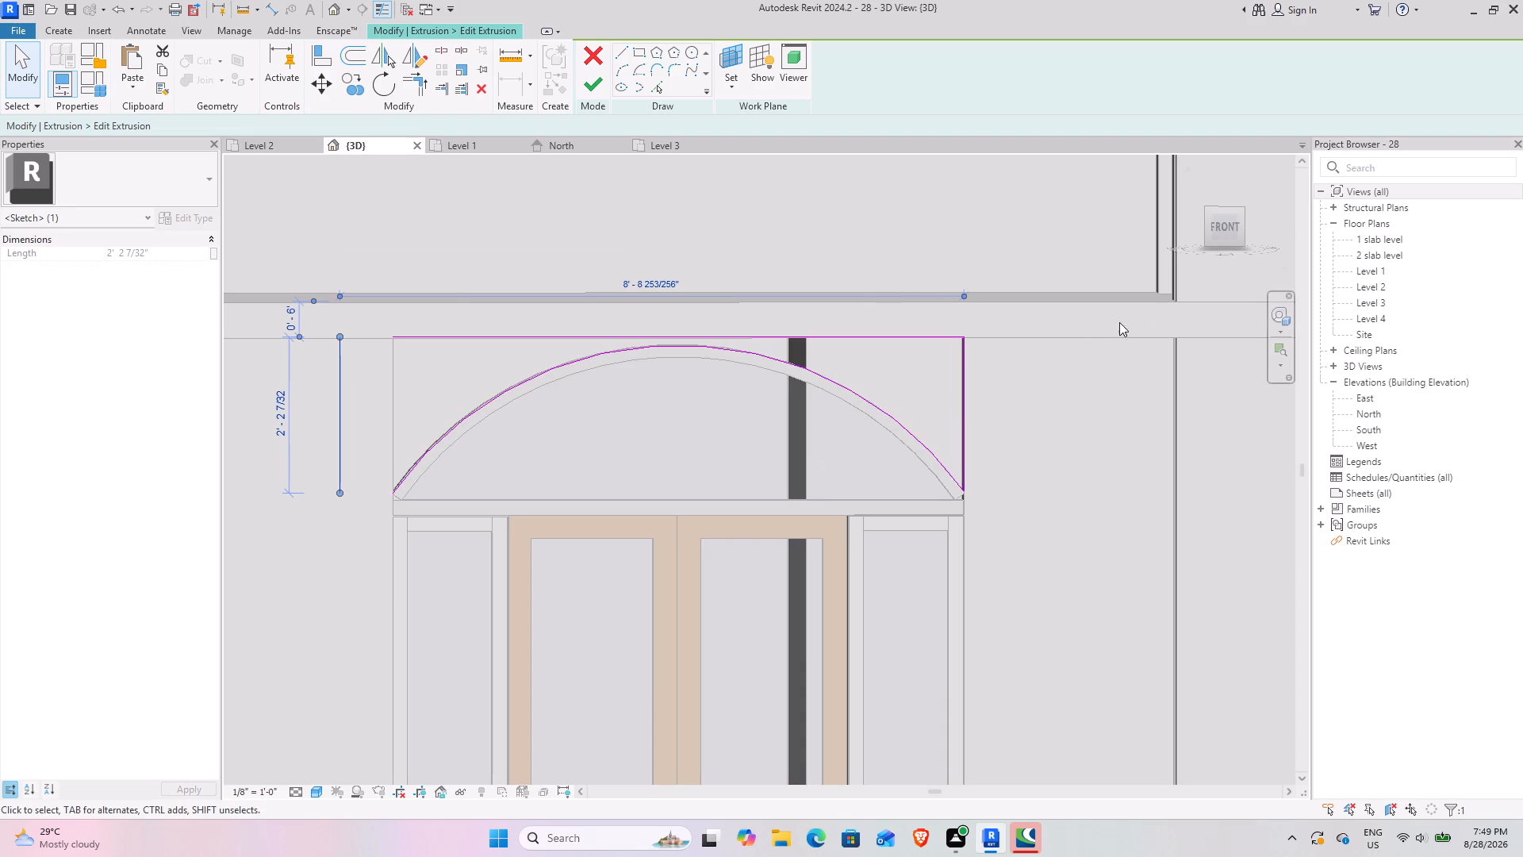
{"action": "left_click", "coordinate": [962, 404]}
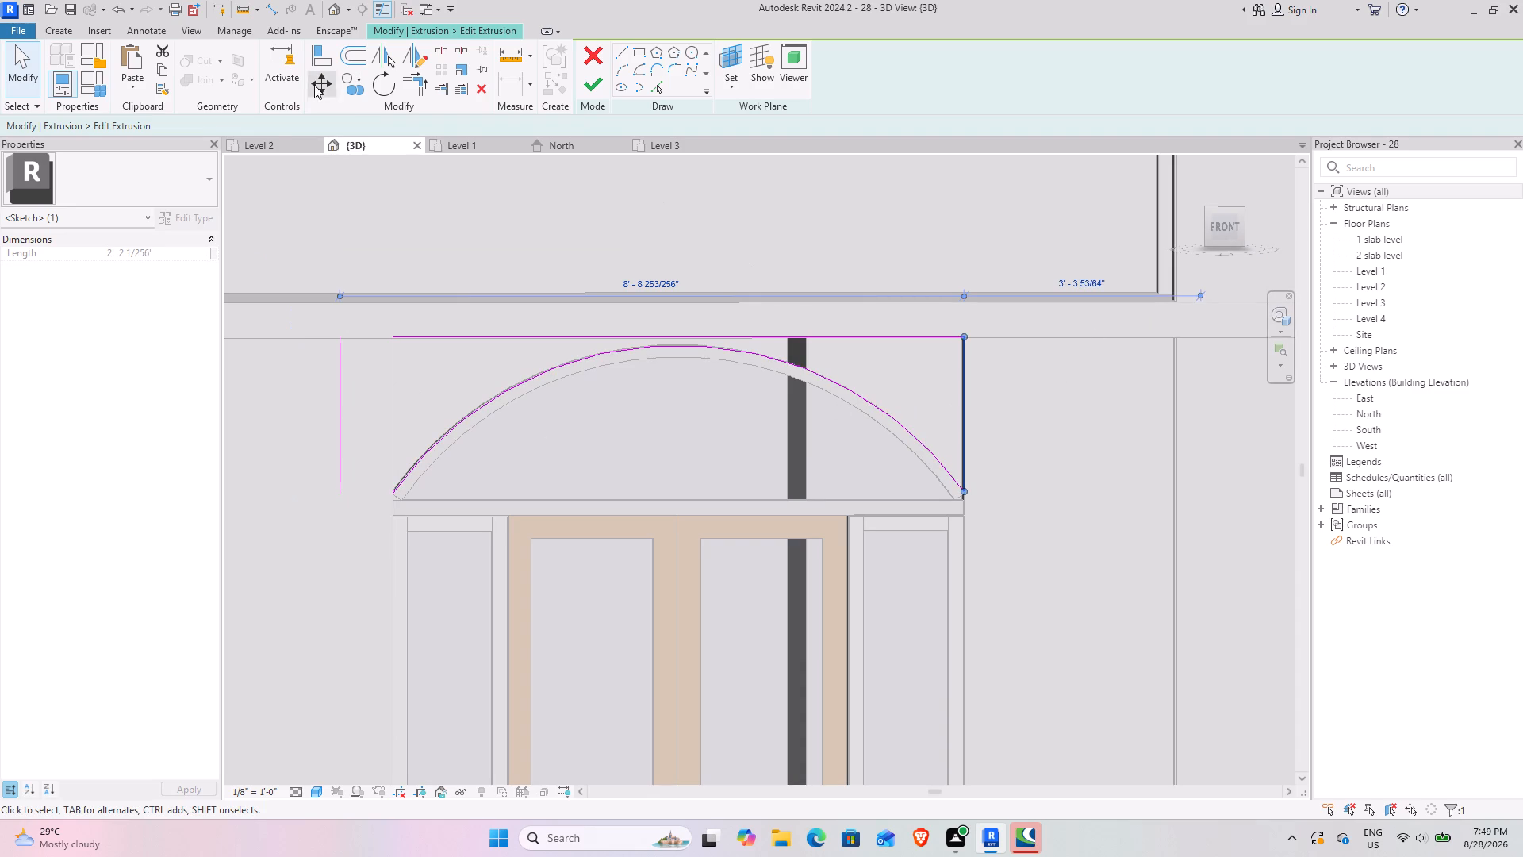
{"action": "left_click", "coordinate": [314, 85]}
{"action": "left_click", "coordinate": [961, 340]}
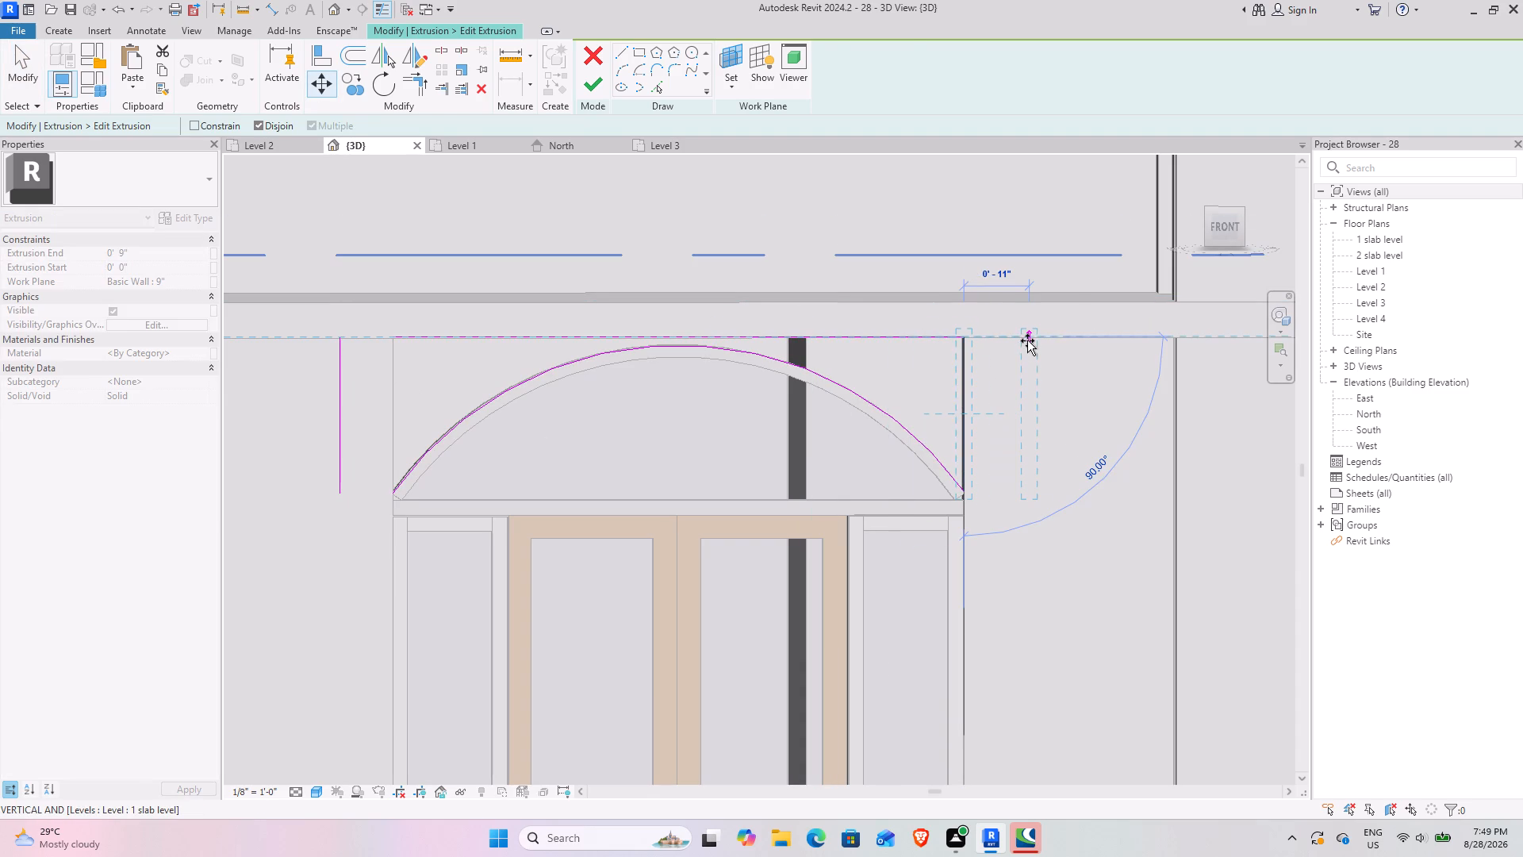
{"action": "type", "text": "9\""}
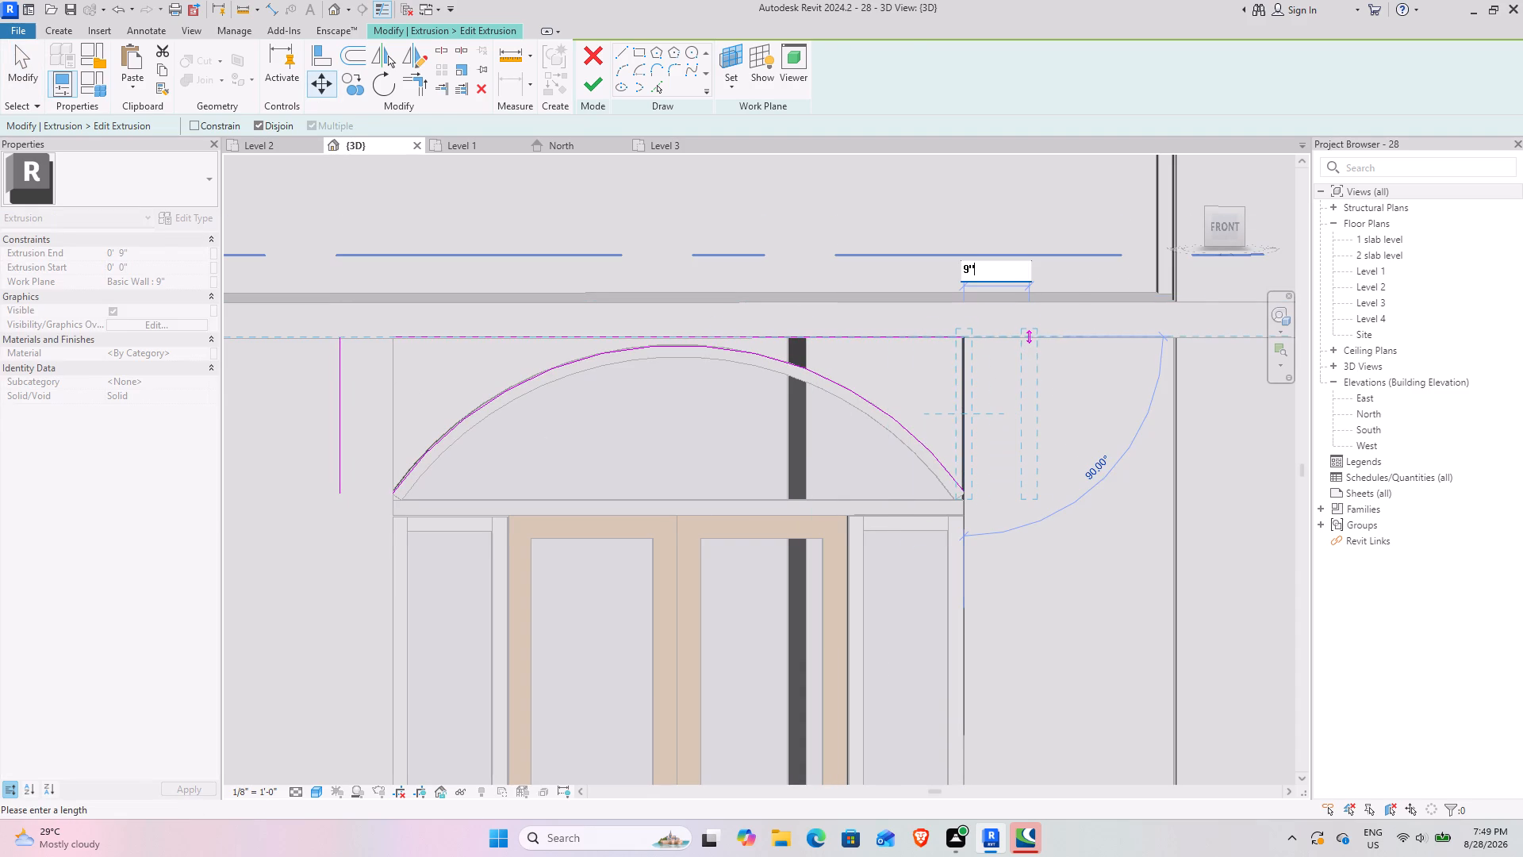
{"action": "key", "text": "Return"}
Trim/extend the arc and the top line to corners with both offset side lines of the infill sketch.
{"action": "left_click", "coordinate": [416, 80]}
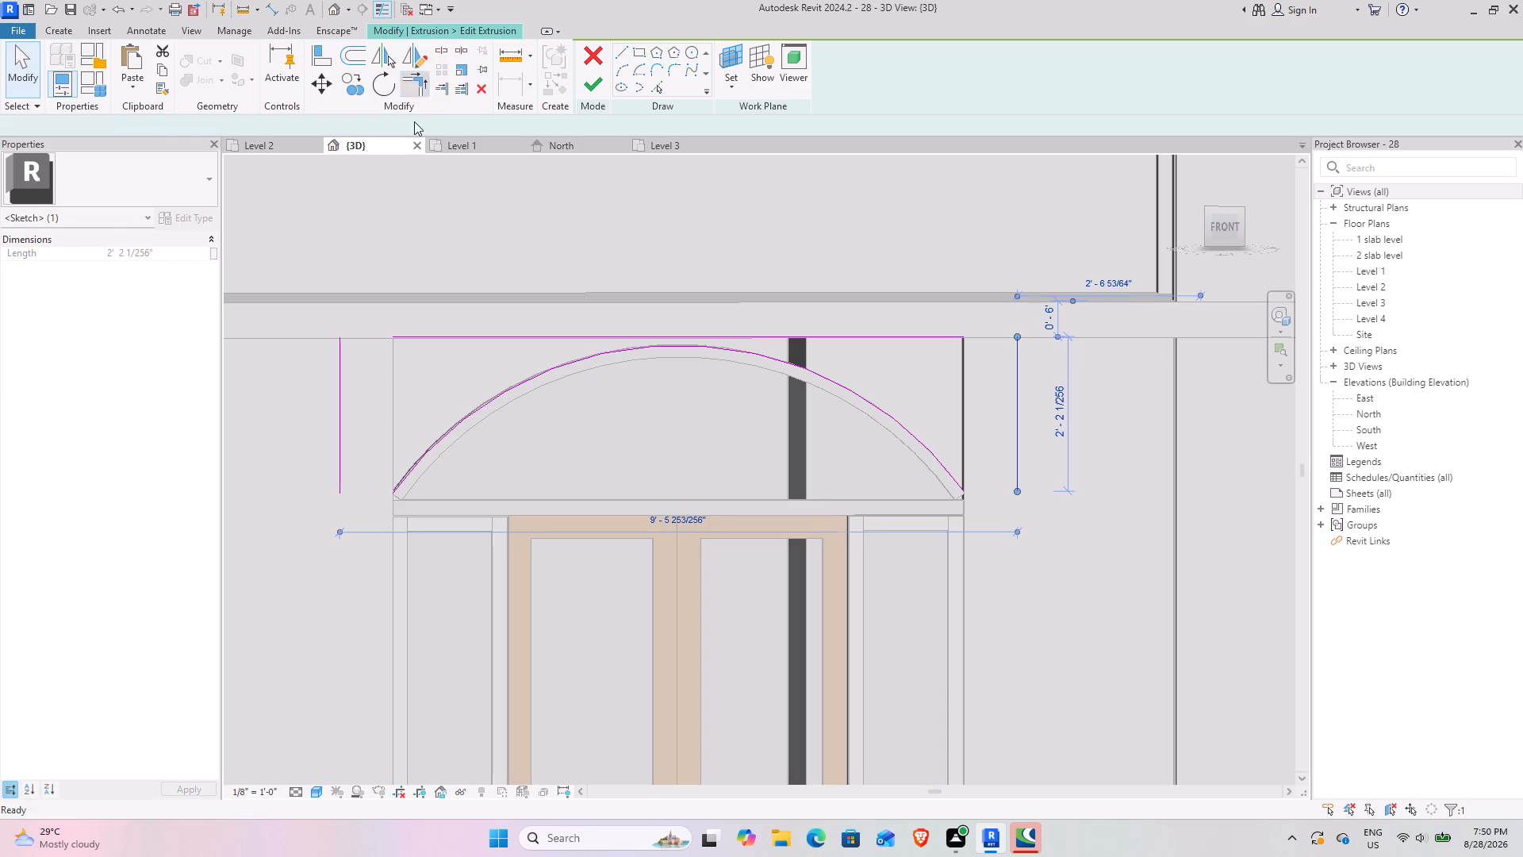
{"action": "left_click", "coordinate": [341, 466]}
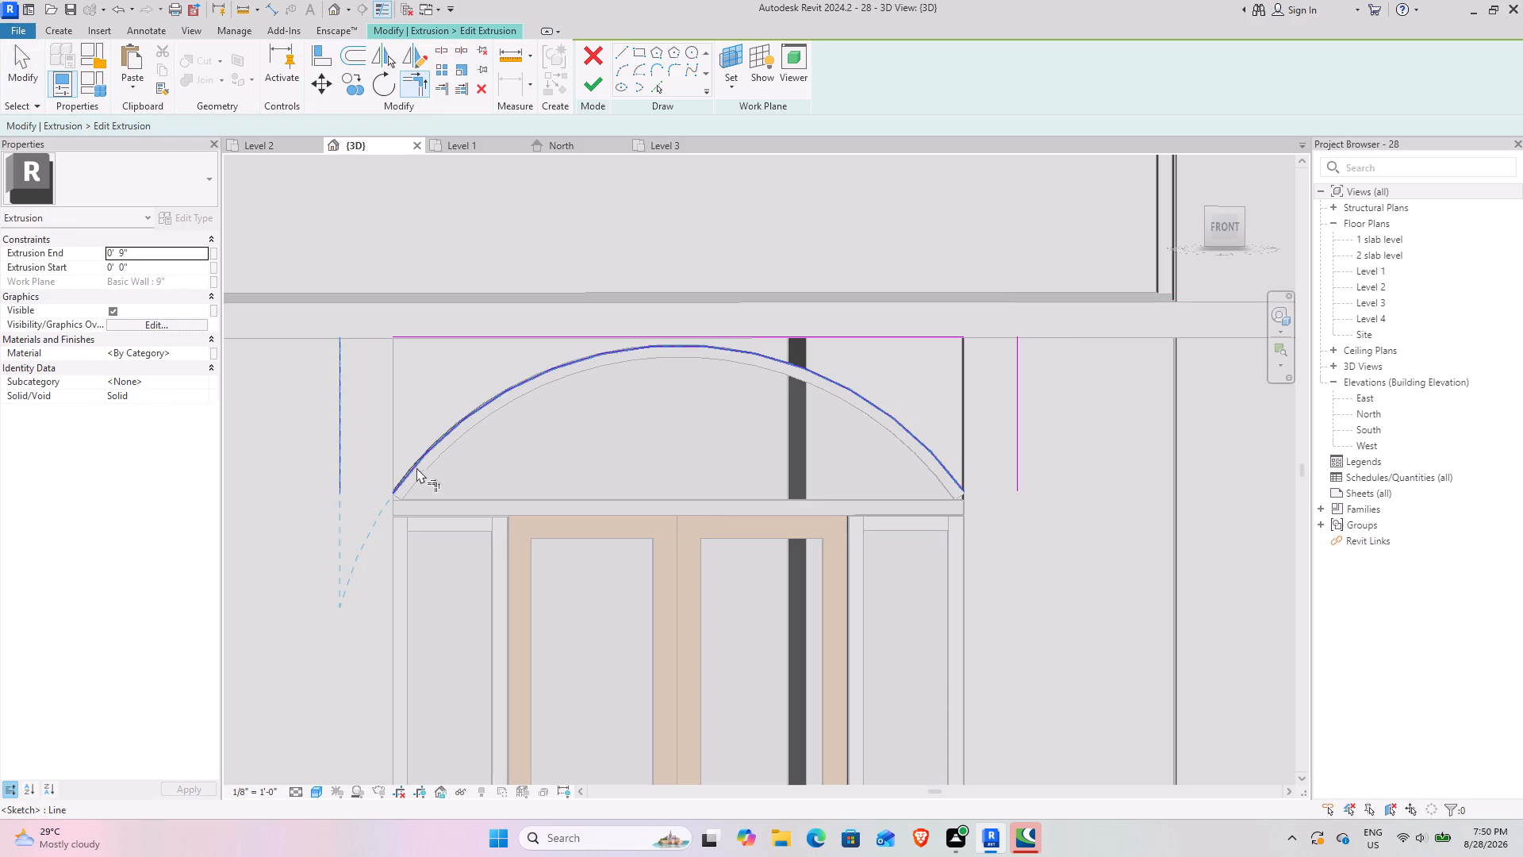
{"action": "left_click", "coordinate": [420, 467]}
{"action": "left_click", "coordinate": [346, 371]}
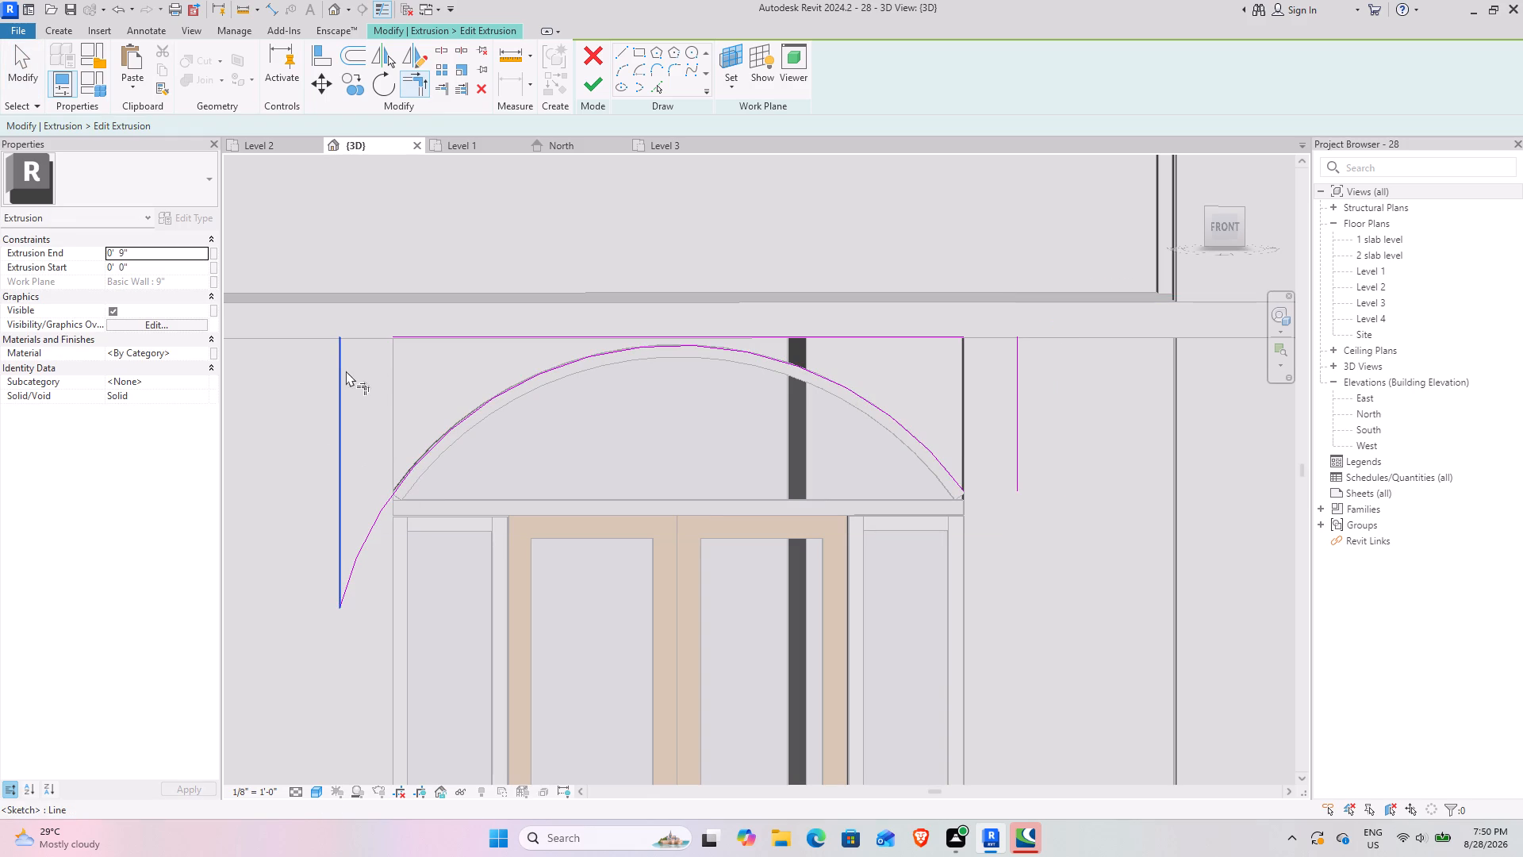
{"action": "left_click", "coordinate": [403, 341]}
{"action": "left_click", "coordinate": [954, 478]}
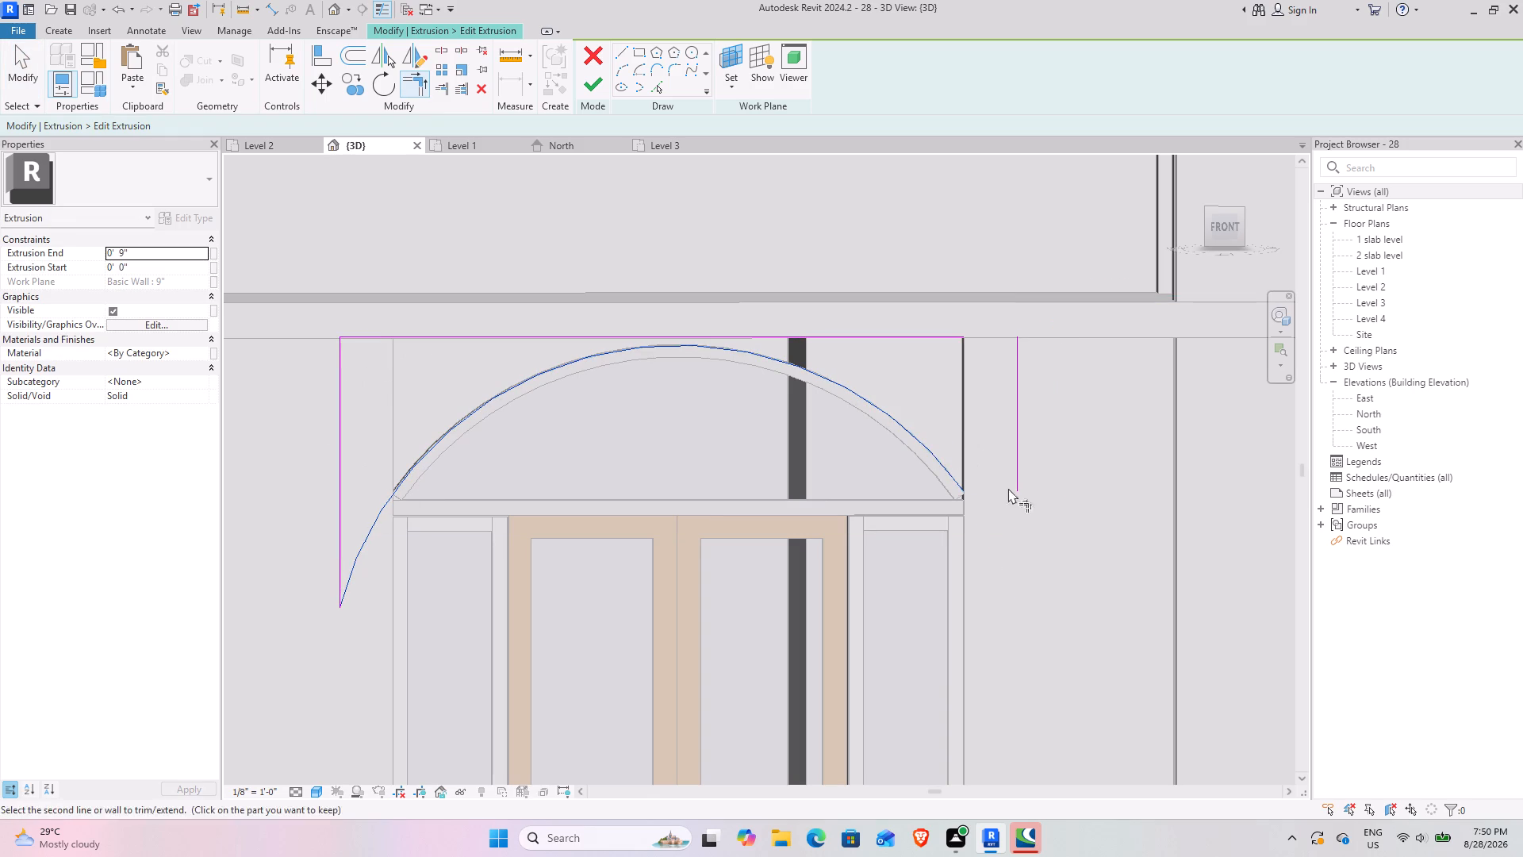
{"action": "left_click", "coordinate": [1020, 490]}
{"action": "left_click", "coordinate": [1021, 375]}
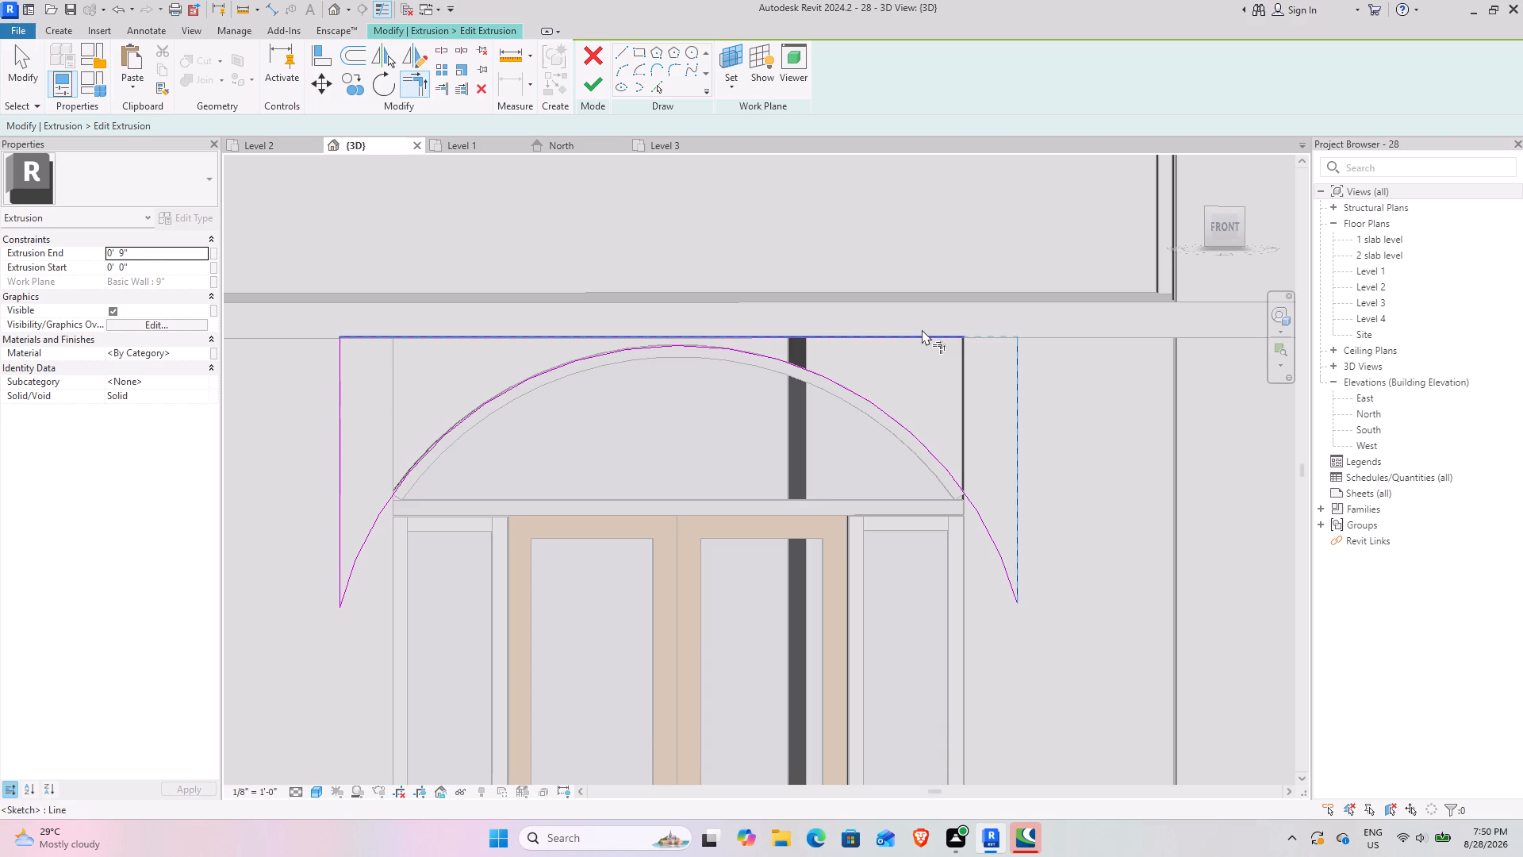
{"action": "left_click", "coordinate": [922, 329]}
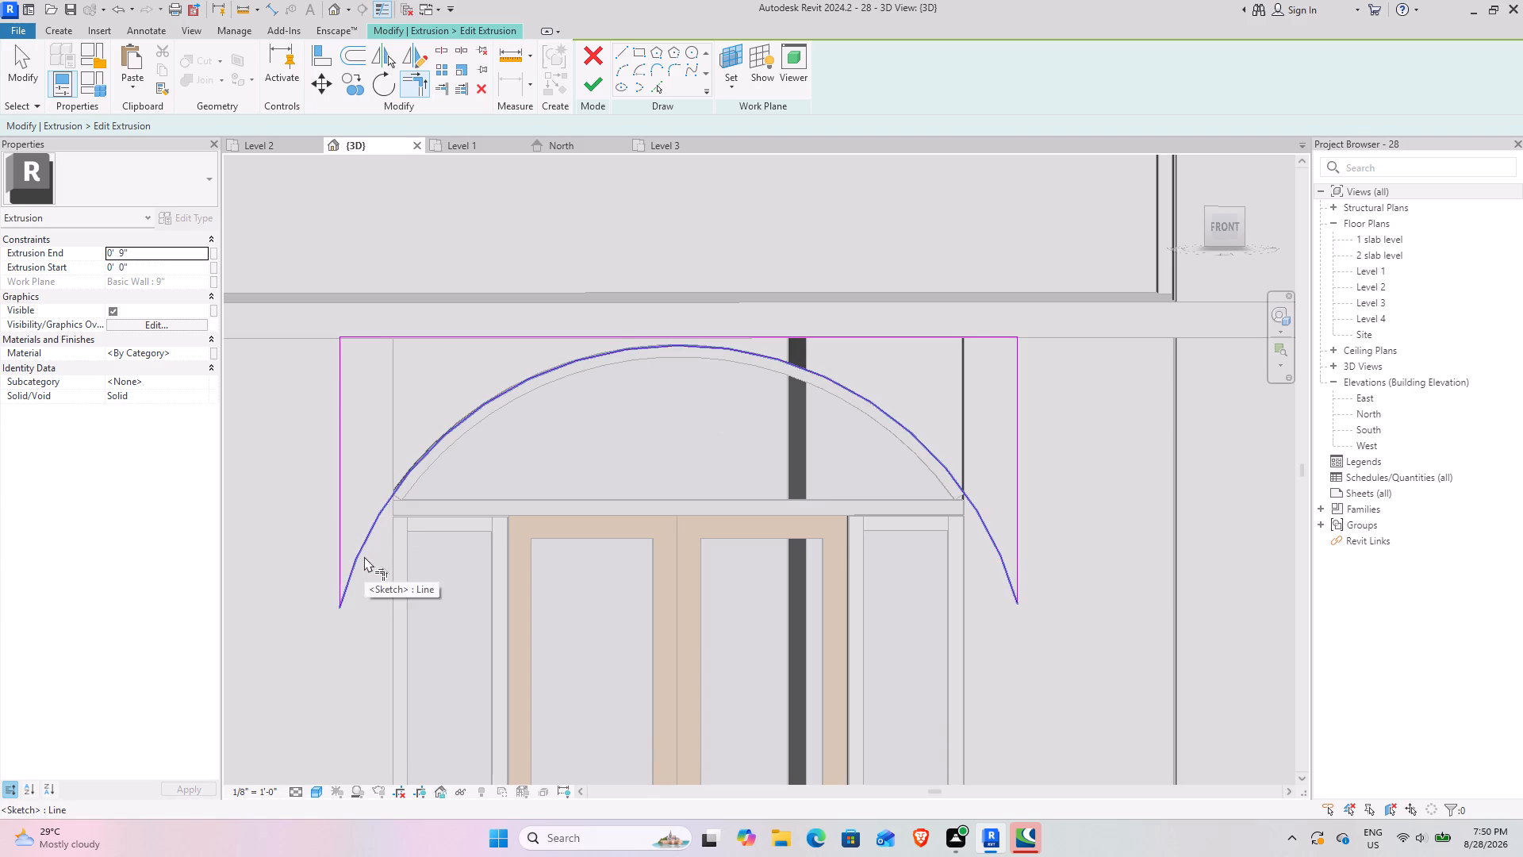
{"action": "key", "text": "Escape"}
{"action": "key", "text": "Escape"}
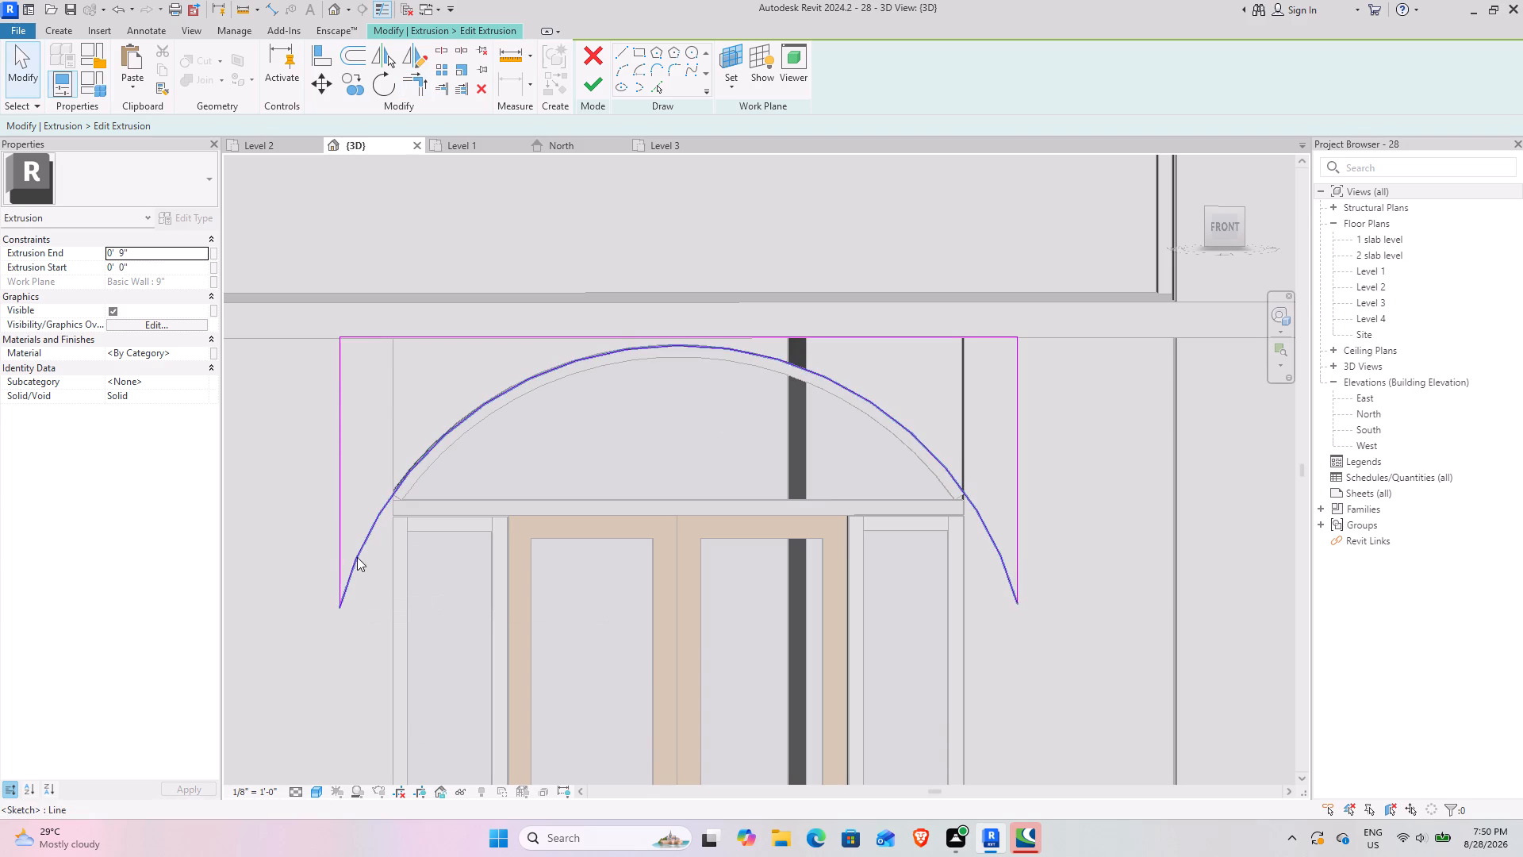
Shorten both ends of the infill sketch's arc back to the edges of the door opening.
{"action": "left_click", "coordinate": [353, 551]}
{"action": "scroll", "coordinate": [355, 559], "scroll_direction": "up", "scroll_amount": 6}
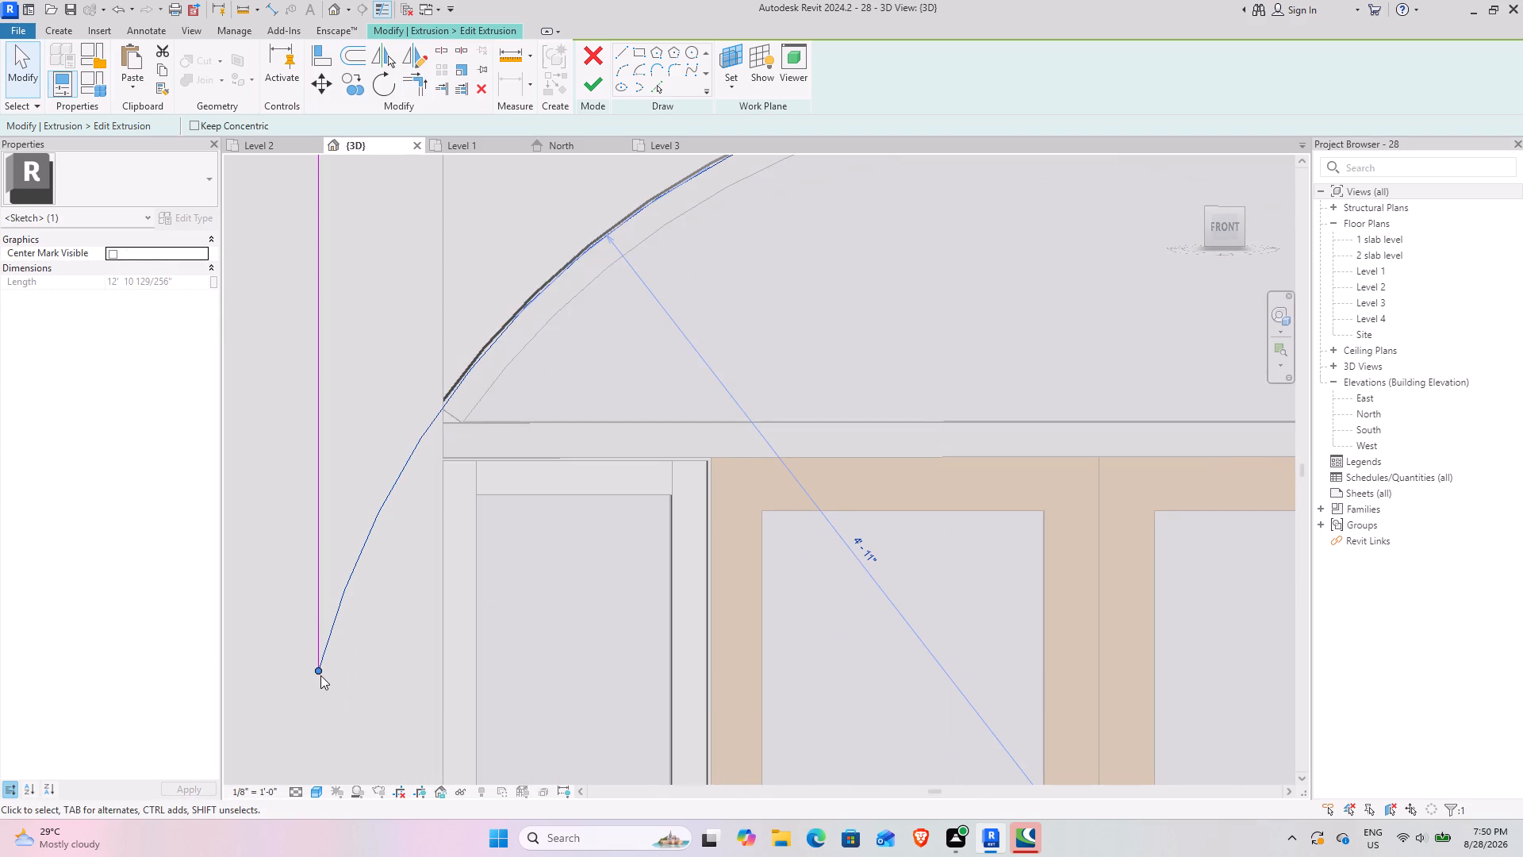
{"action": "left_click_drag", "start_coordinate": [320, 675], "coordinate": [451, 421]}
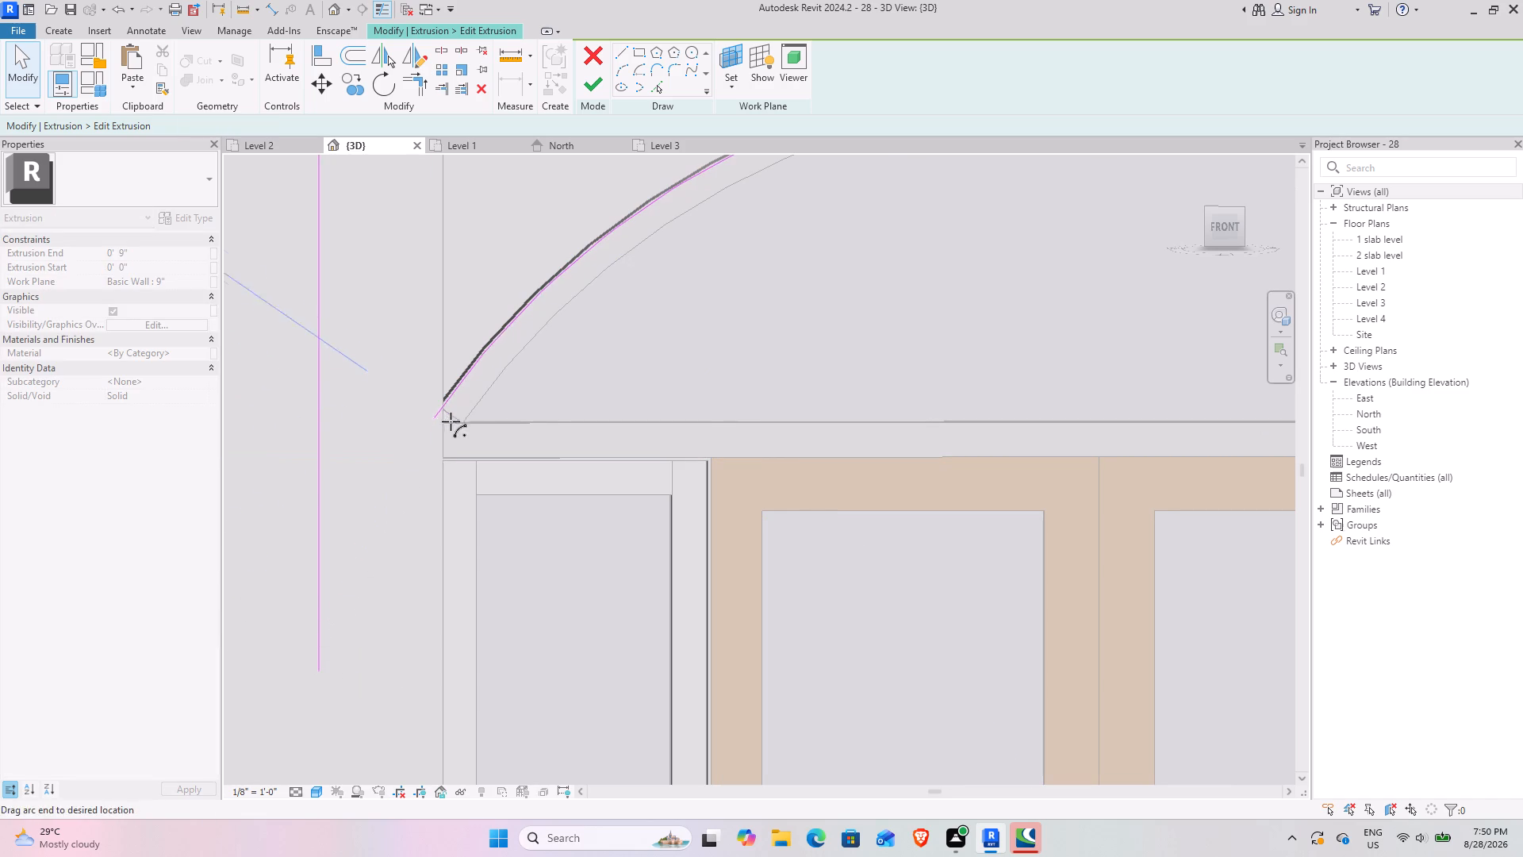
{"action": "left_click_drag", "start_coordinate": [451, 421], "coordinate": [455, 410]}
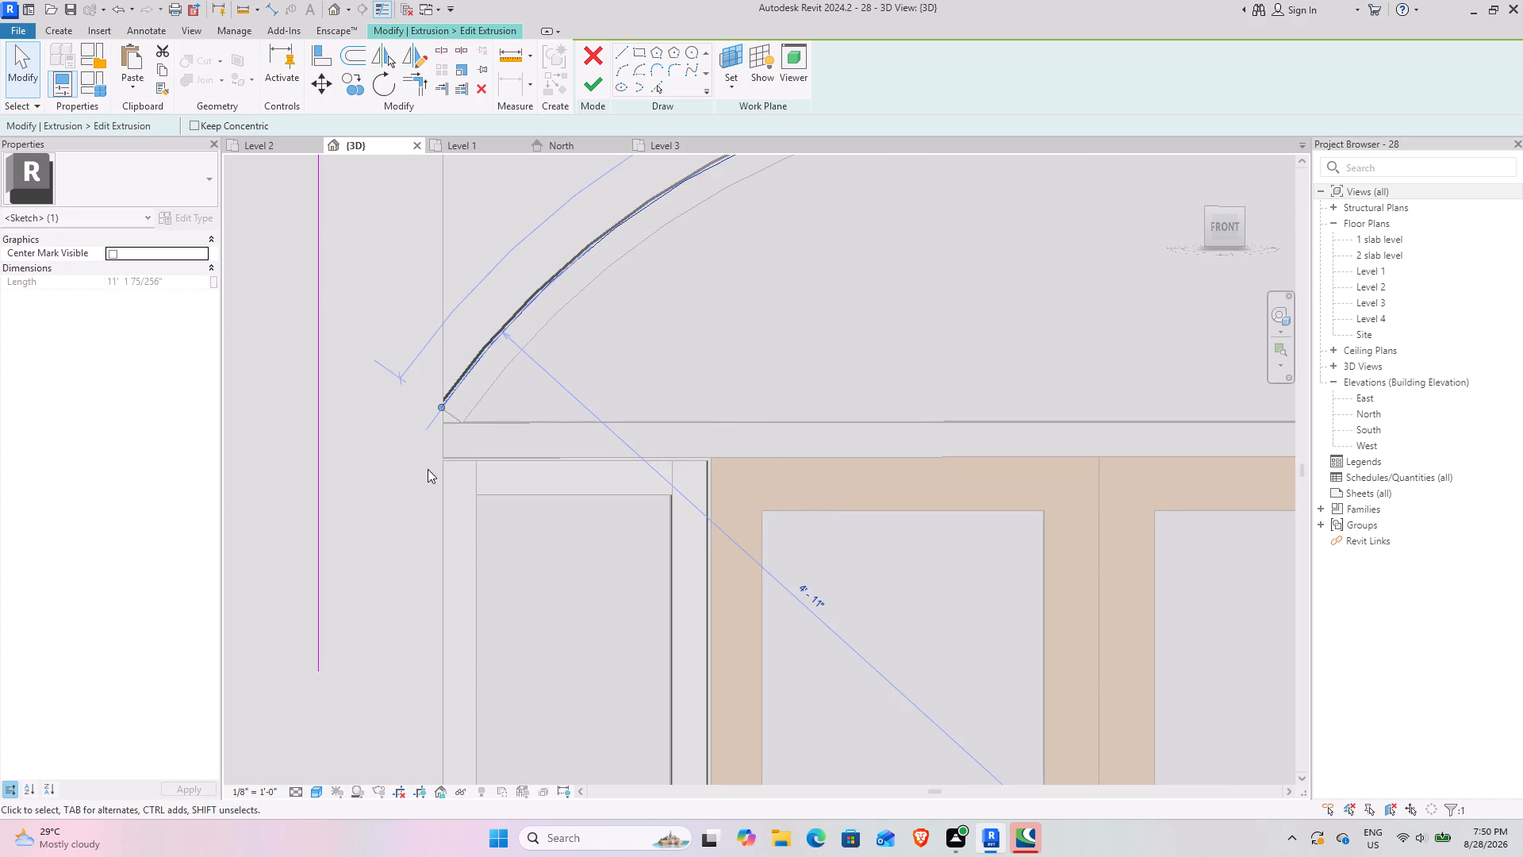
{"action": "scroll", "coordinate": [558, 550], "scroll_direction": "down", "scroll_amount": 9}
{"action": "middle_click_drag", "start_coordinate": [709, 521], "coordinate": [585, 517]}
{"action": "scroll", "coordinate": [783, 563], "scroll_direction": "up", "scroll_amount": 7}
{"action": "left_click_drag", "start_coordinate": [827, 568], "coordinate": [728, 375]}
{"action": "scroll", "coordinate": [605, 586], "scroll_direction": "down", "scroll_amount": 7}
{"action": "scroll", "coordinate": [682, 436], "scroll_direction": "up", "scroll_amount": 3}
{"action": "scroll", "coordinate": [613, 472], "scroll_direction": "up", "scroll_amount": 3}
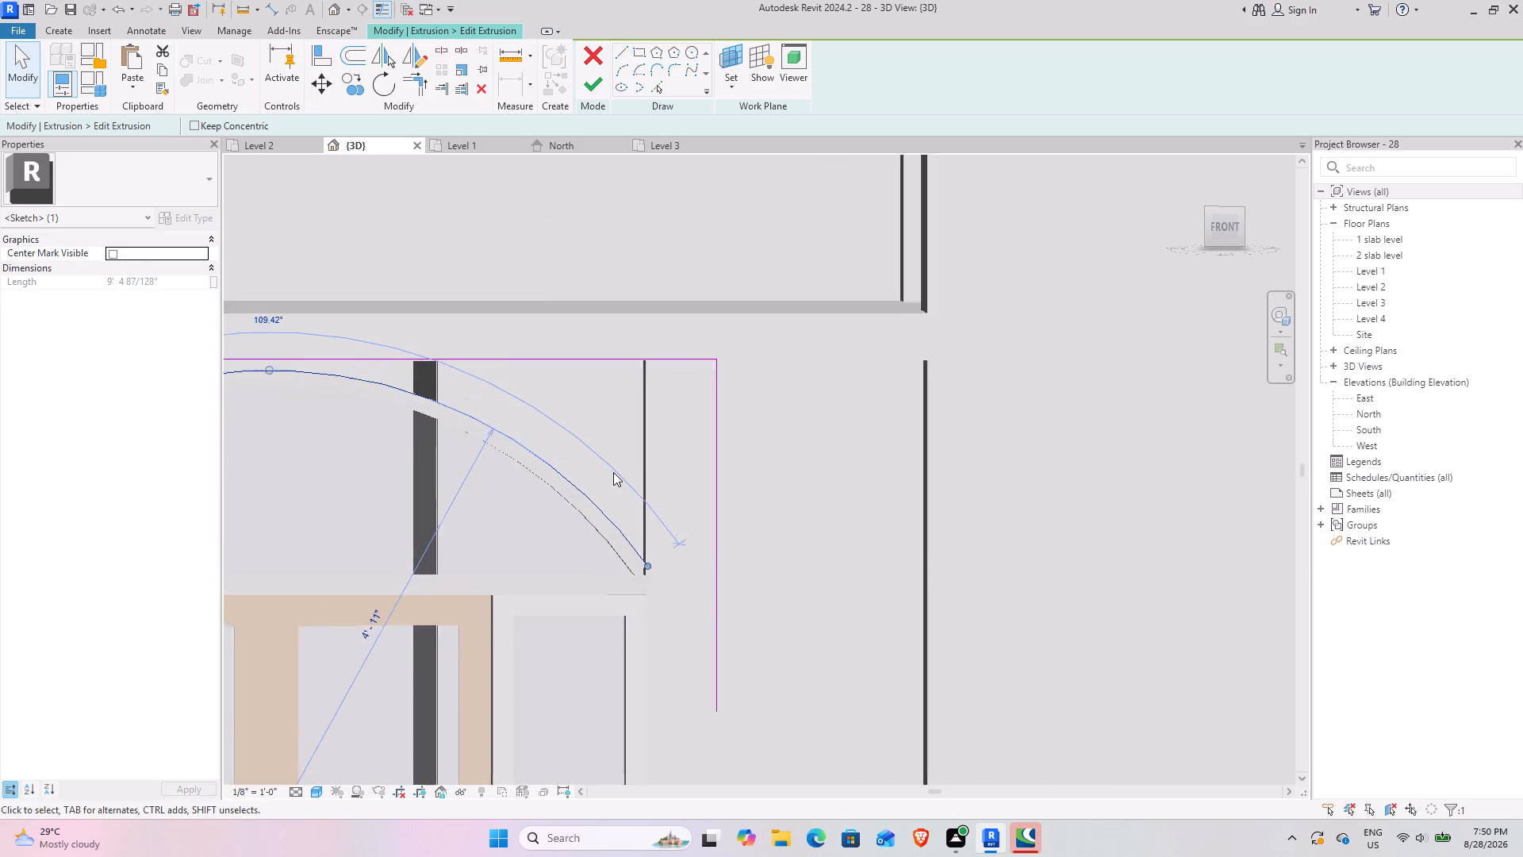
Draw horizontal sketch lines from both arc ends out to the offset side lines of the infill.
{"action": "left_click", "coordinate": [624, 53]}
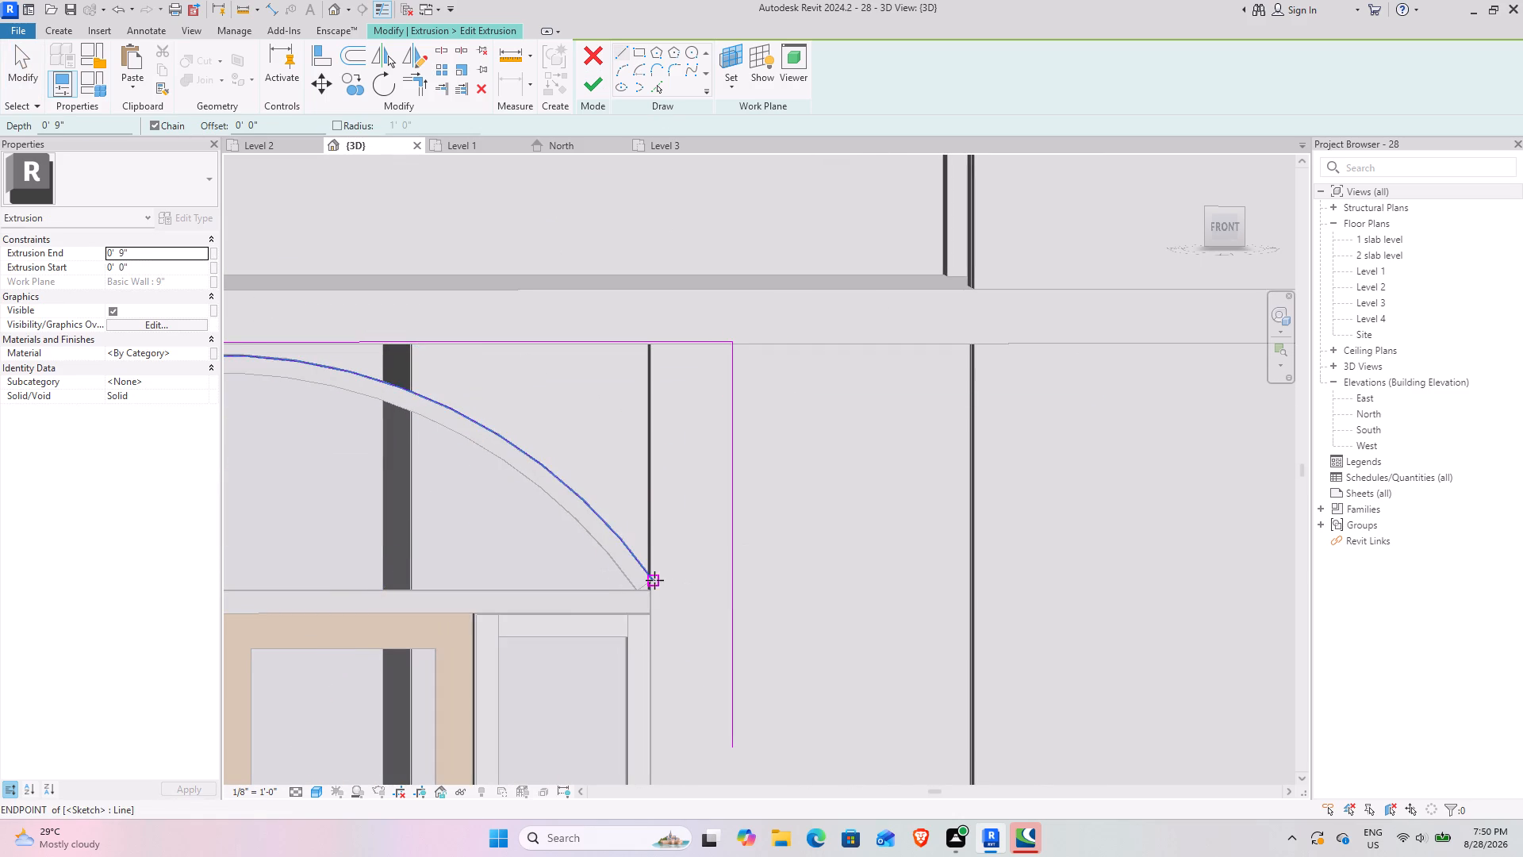
{"action": "left_click", "coordinate": [654, 580]}
{"action": "left_click", "coordinate": [732, 579]}
{"action": "key", "text": "Escape"}
{"action": "middle_click_drag", "start_coordinate": [478, 617], "coordinate": [1310, 505]}
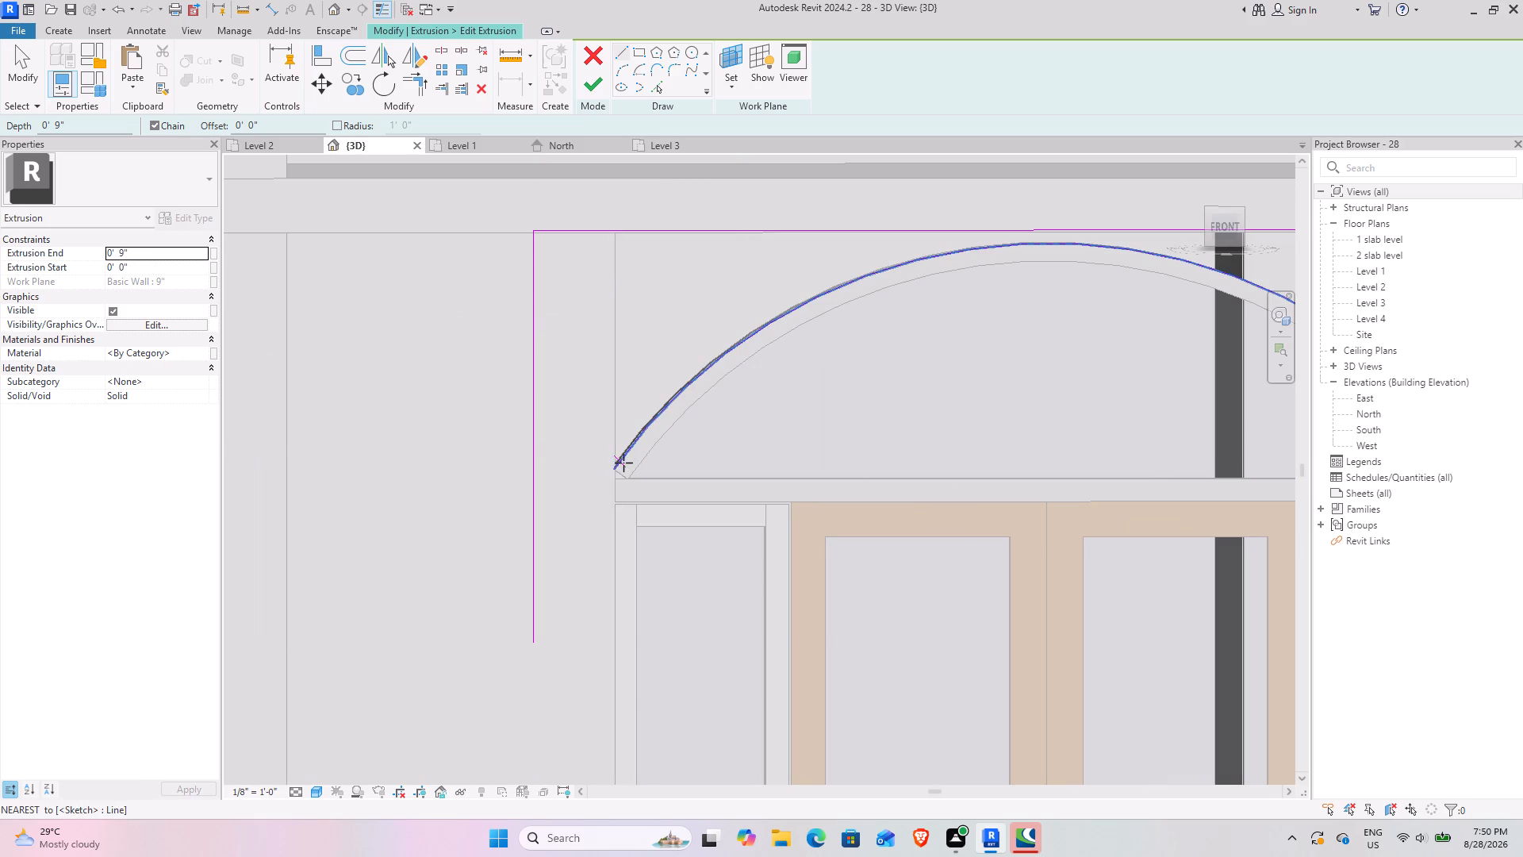
{"action": "scroll", "coordinate": [613, 442], "scroll_direction": "up", "scroll_amount": 8}
{"action": "left_click", "coordinate": [621, 525]}
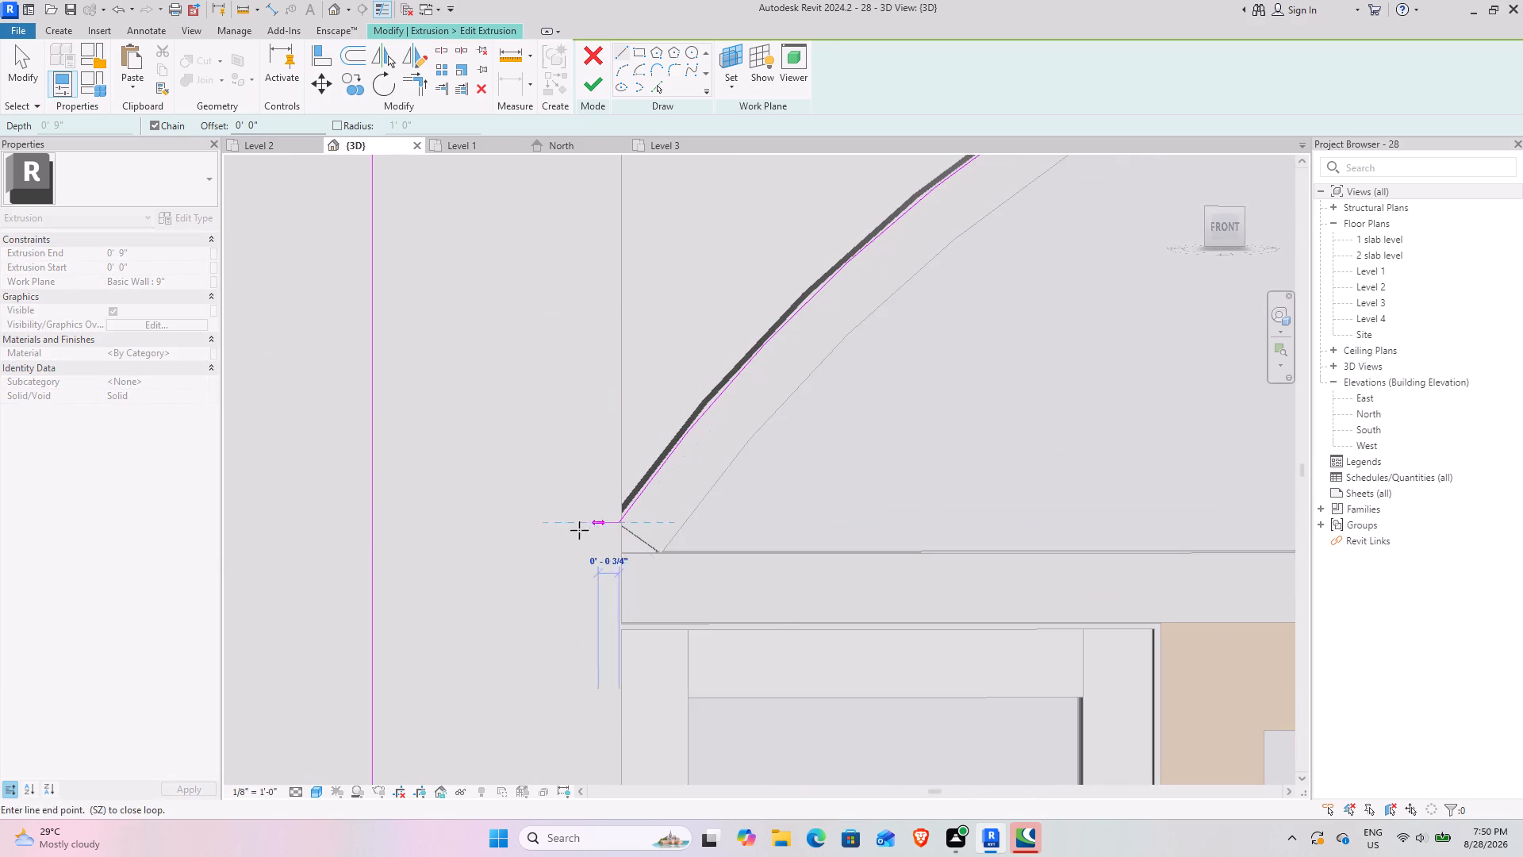
{"action": "left_click", "coordinate": [371, 524]}
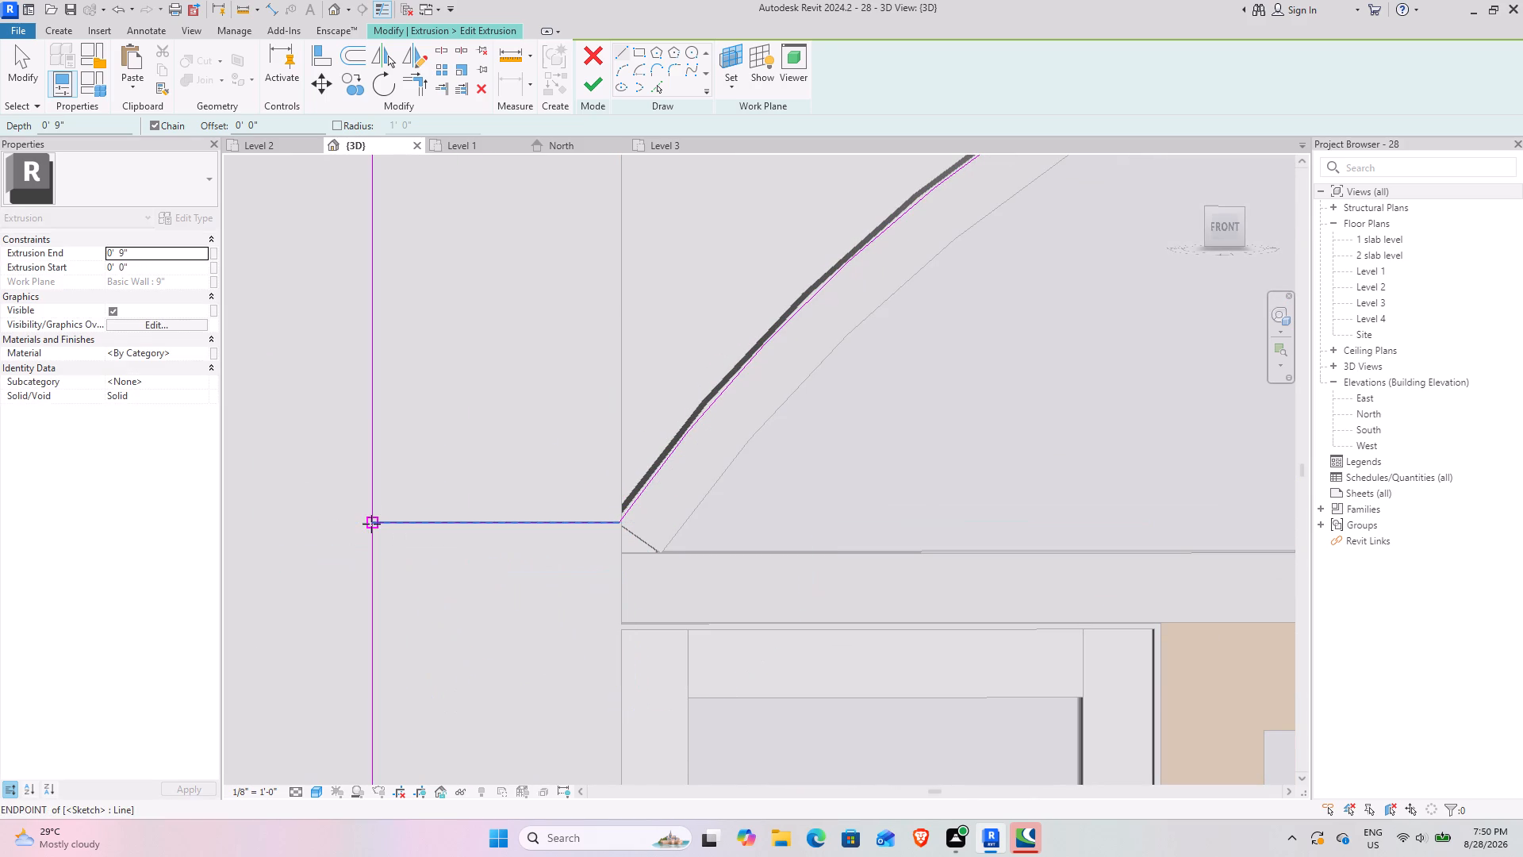
{"action": "key", "text": "Escape"}
{"action": "key", "text": "Escape"}
{"action": "scroll", "coordinate": [371, 524], "scroll_direction": "down", "scroll_amount": 12}
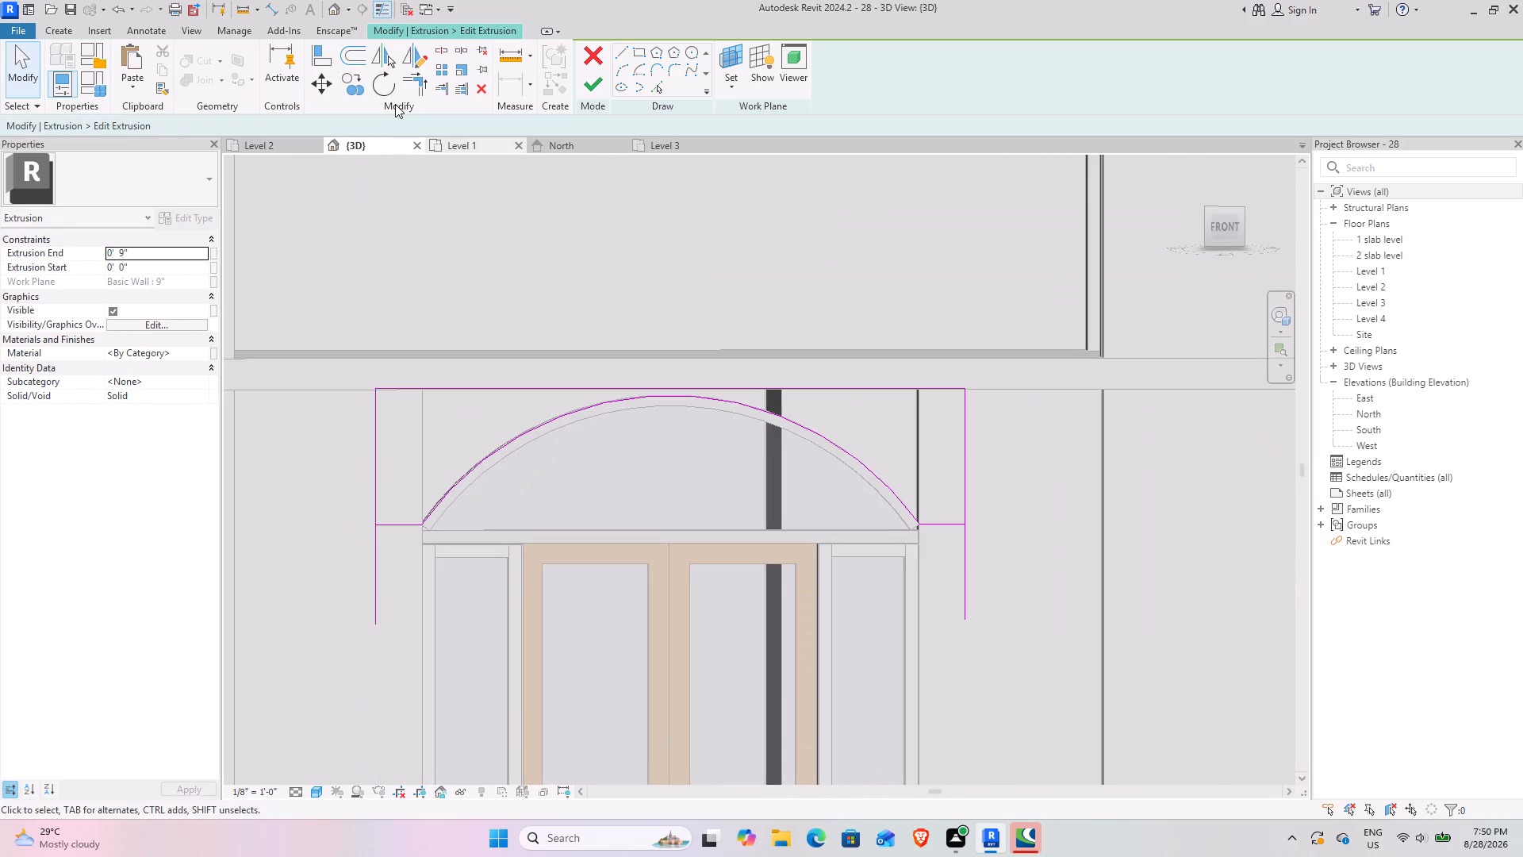
Trim both side lines to corners with the new horizontal lines and finish the infill's extrusion sketch.
{"action": "left_click", "coordinate": [411, 75]}
{"action": "left_click", "coordinate": [397, 521]}
{"action": "left_click", "coordinate": [376, 505]}
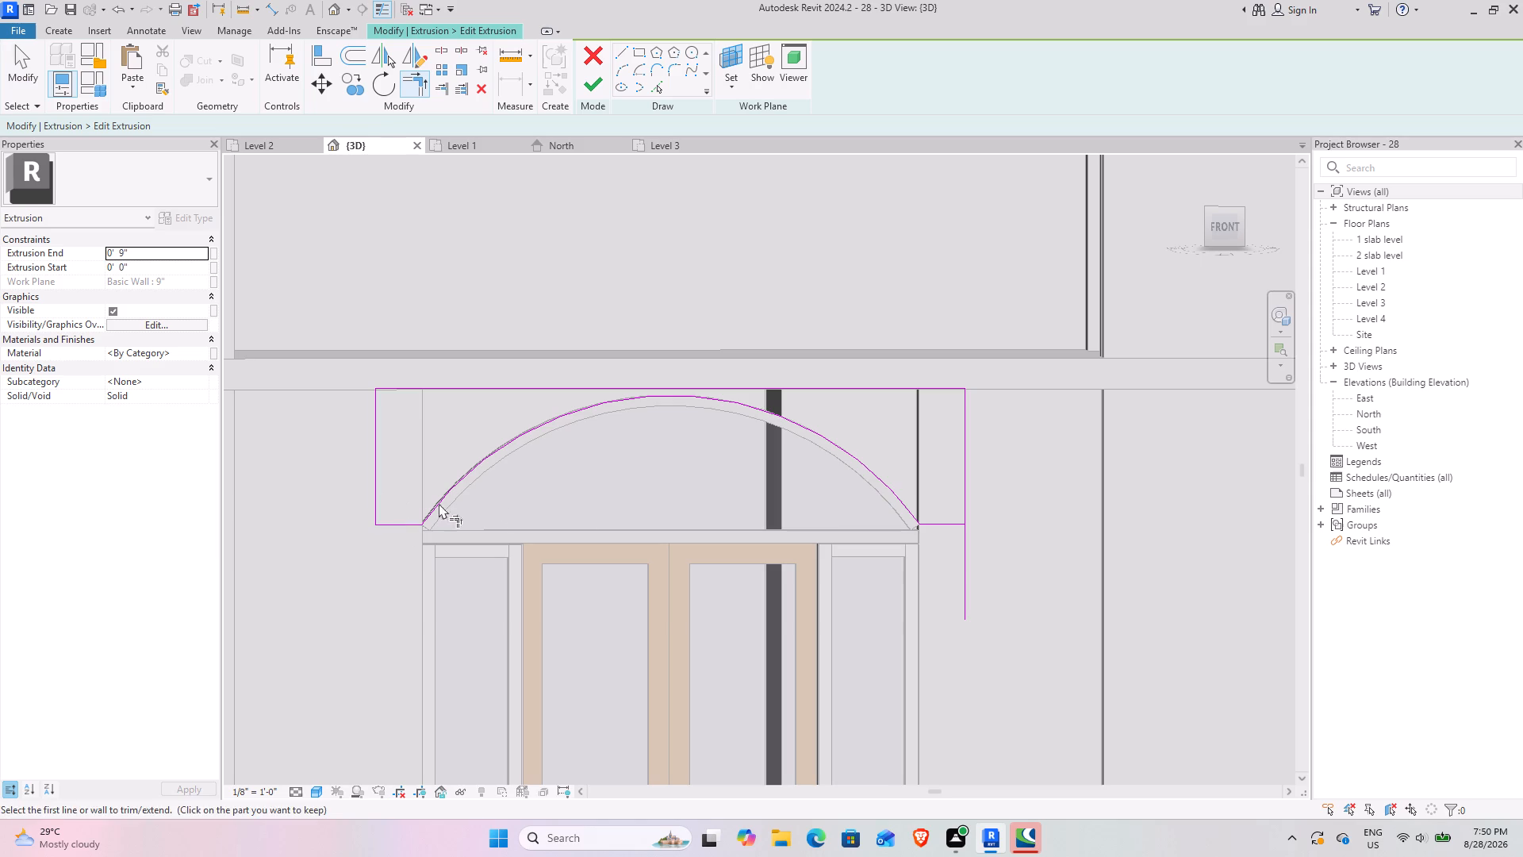
{"action": "left_click", "coordinate": [938, 527]}
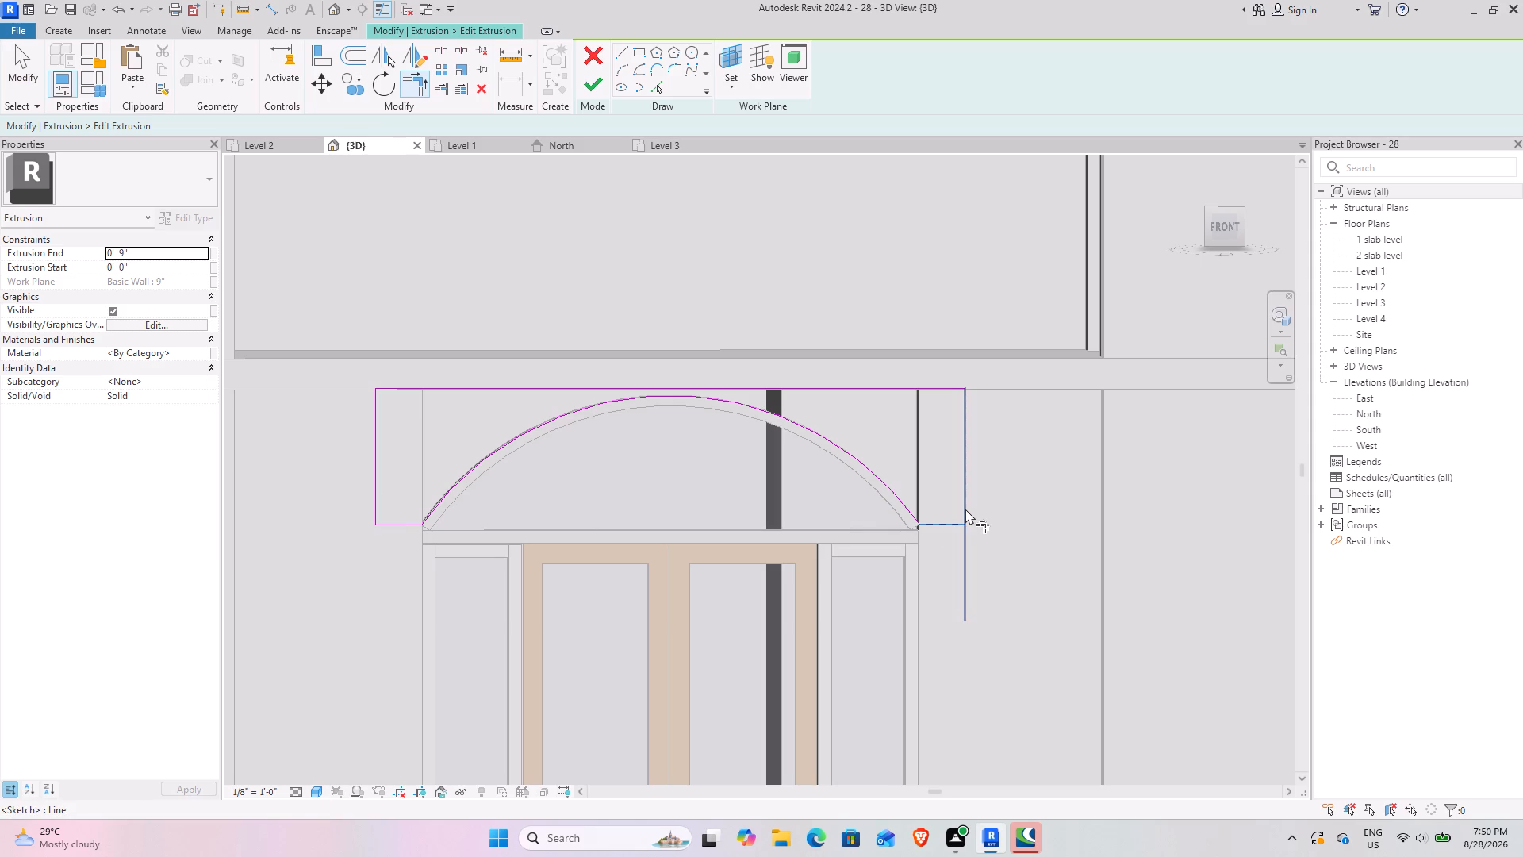
{"action": "left_click", "coordinate": [965, 509]}
{"action": "left_click", "coordinate": [597, 79]}
Examine the widened infill's projecting ends in 3D and the wall beside the entrance door in the Level 1 plan.
{"action": "scroll", "coordinate": [631, 402], "scroll_direction": "down", "scroll_amount": 4}
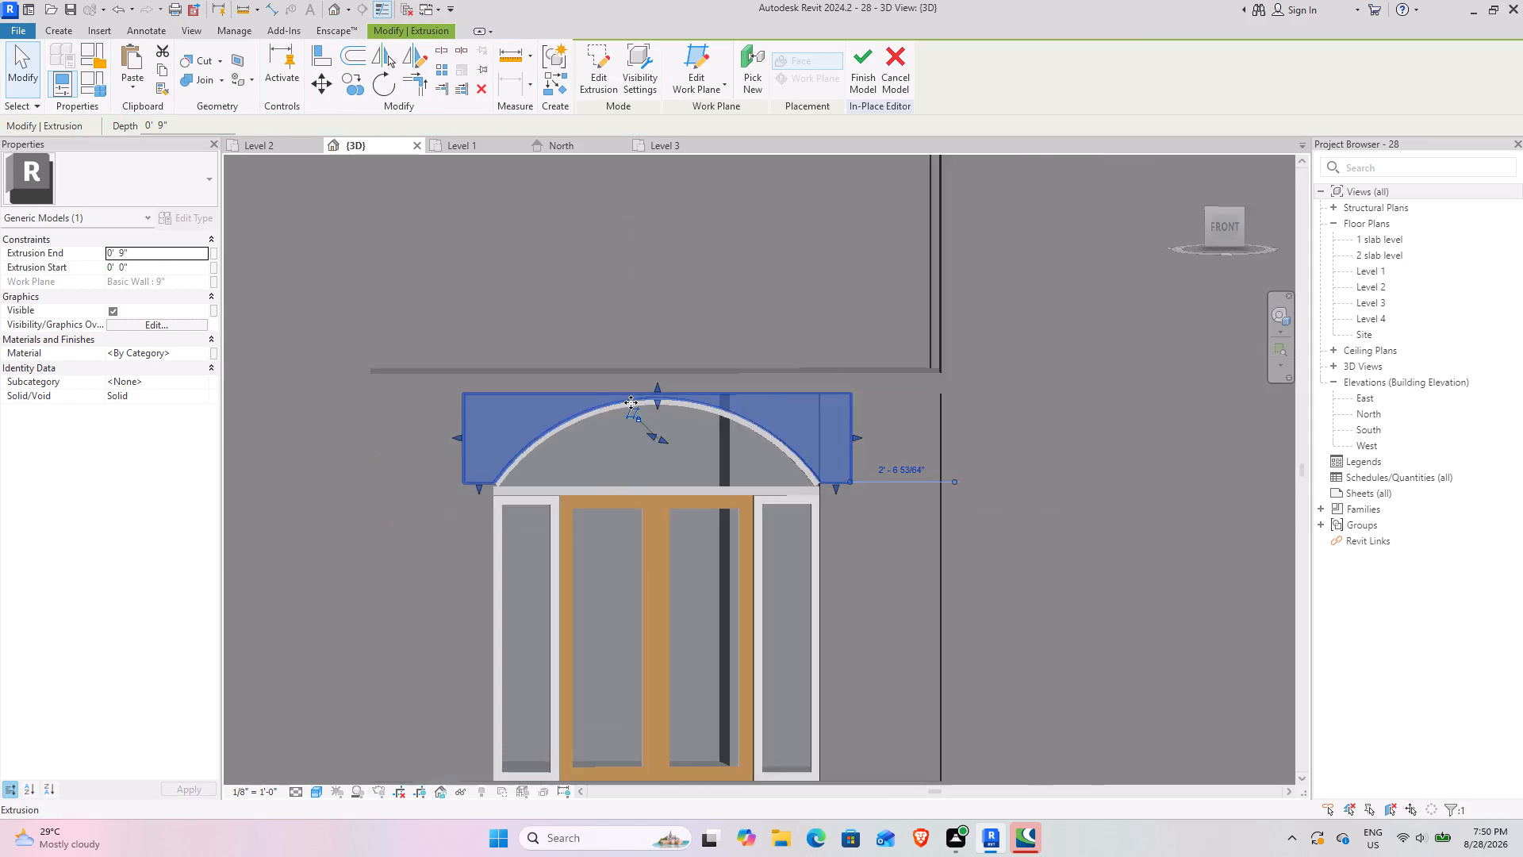
{"action": "scroll", "coordinate": [631, 402], "scroll_direction": "down", "scroll_amount": 5}
{"action": "middle_click_drag", "start_coordinate": [588, 442], "coordinate": [795, 521], "text": "shift"}
{"action": "left_click", "coordinate": [830, 650]}
{"action": "middle_click_drag", "start_coordinate": [770, 630], "coordinate": [774, 562]}
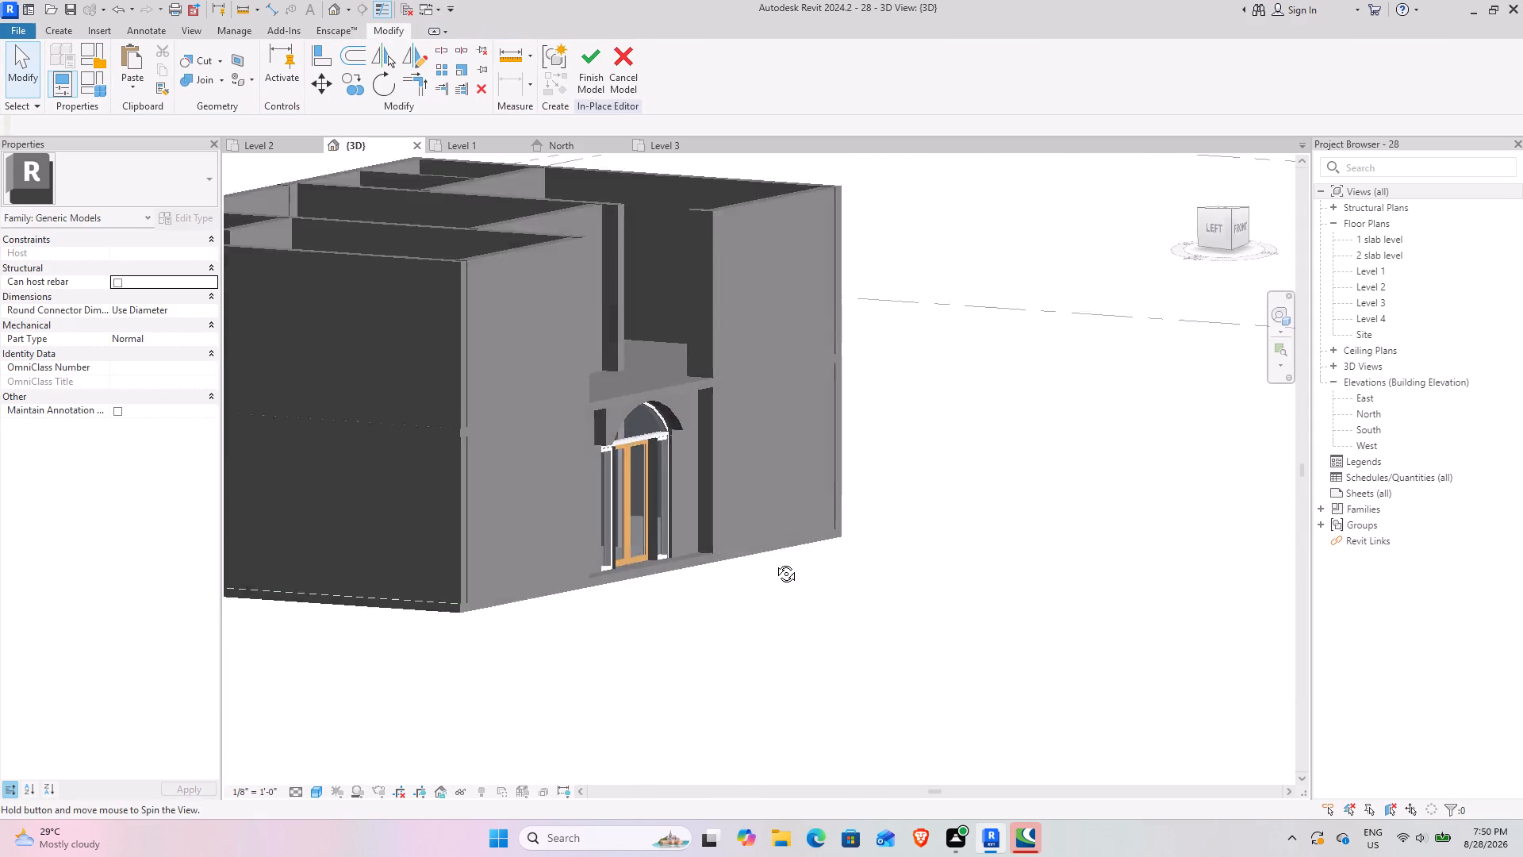
{"action": "middle_click_drag", "start_coordinate": [774, 562], "coordinate": [543, 469]}
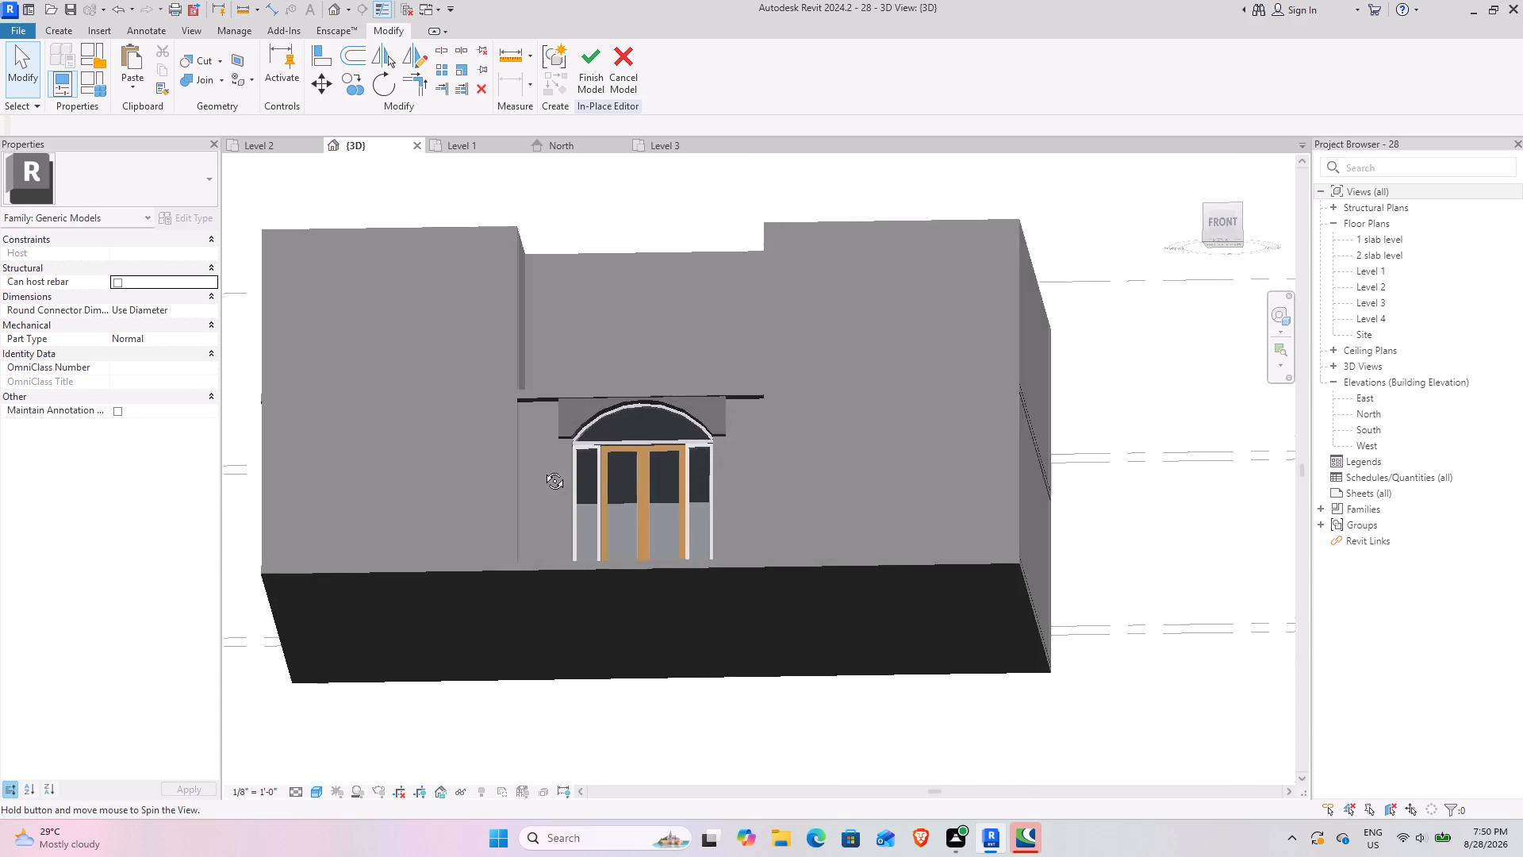
{"action": "middle_click_drag", "start_coordinate": [543, 469], "coordinate": [538, 578]}
{"action": "scroll", "coordinate": [563, 534], "scroll_direction": "down", "scroll_amount": 2}
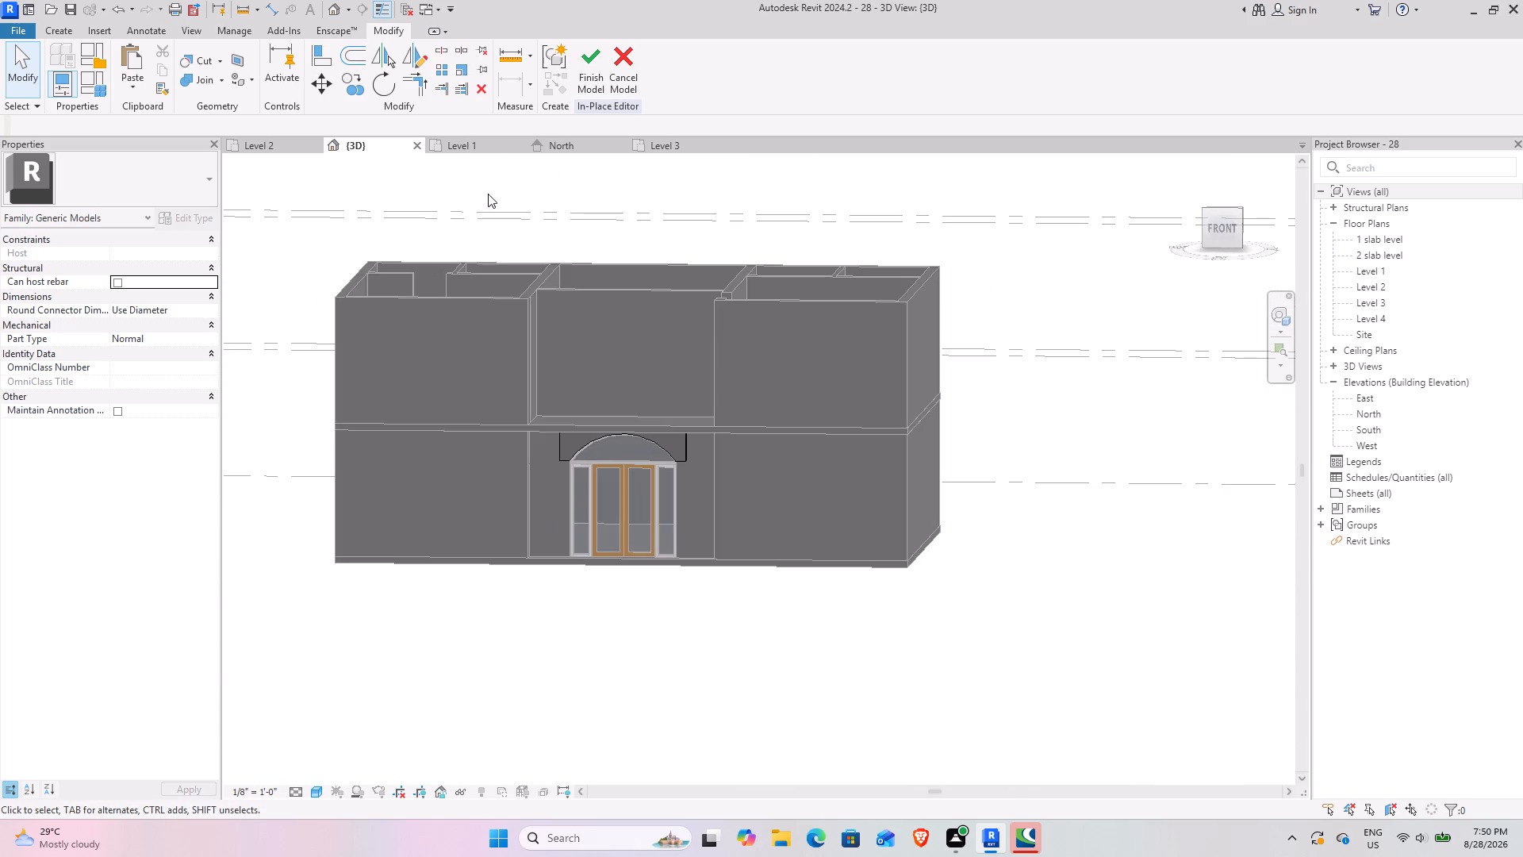
{"action": "left_click", "coordinate": [461, 147]}
{"action": "scroll", "coordinate": [489, 628], "scroll_direction": "down", "scroll_amount": 3}
{"action": "middle_click_drag", "start_coordinate": [451, 603], "coordinate": [673, 592]}
{"action": "scroll", "coordinate": [581, 567], "scroll_direction": "up", "scroll_amount": 11}
{"action": "scroll", "coordinate": [802, 547], "scroll_direction": "down", "scroll_amount": 4}
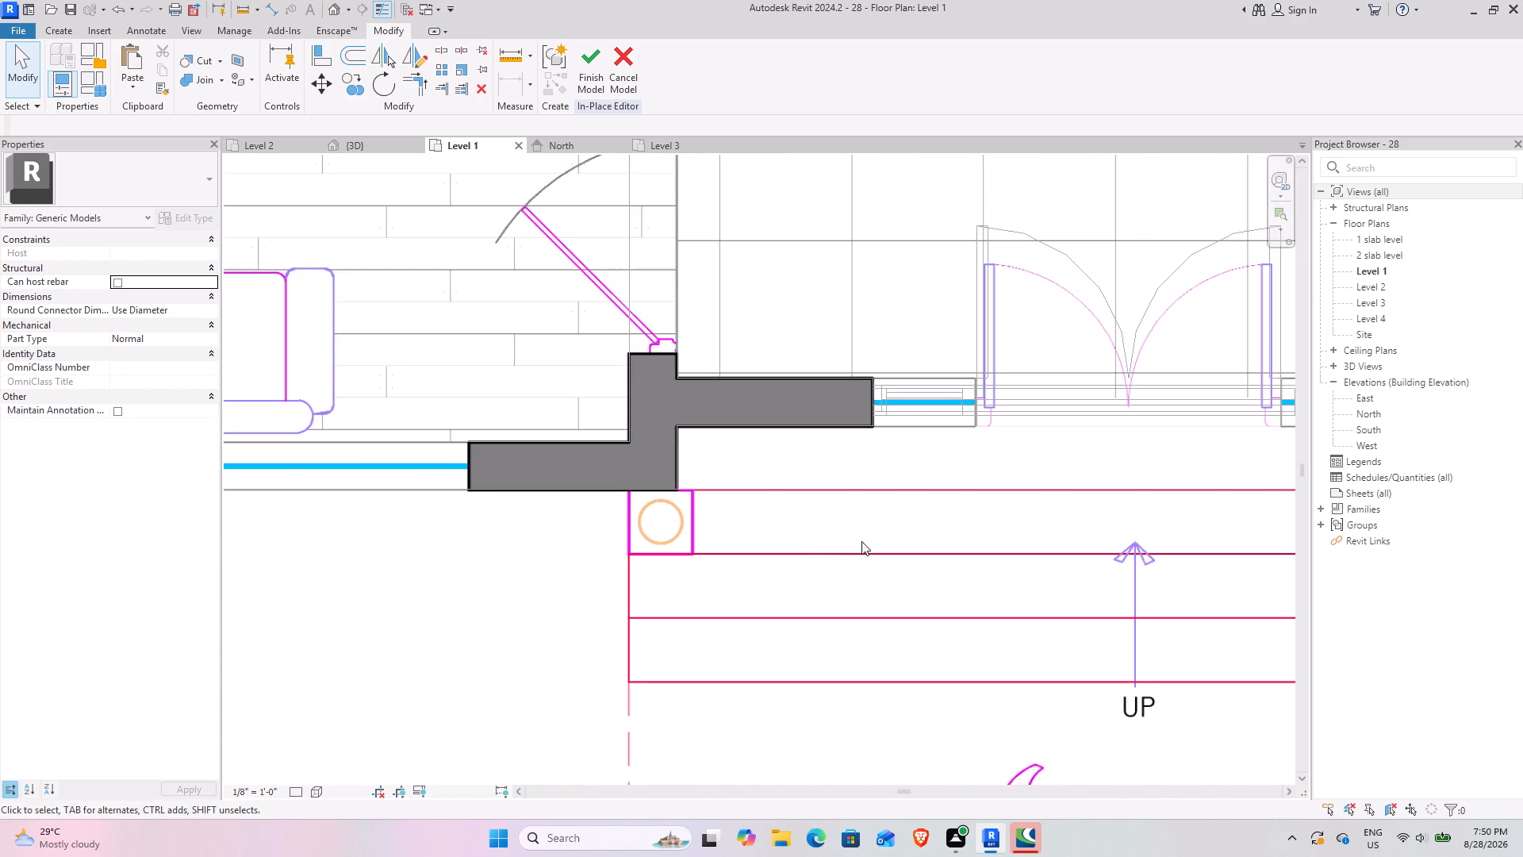
{"action": "middle_click_drag", "start_coordinate": [861, 541], "coordinate": [527, 631]}
{"action": "scroll", "coordinate": [524, 539], "scroll_direction": "up", "scroll_amount": 6}
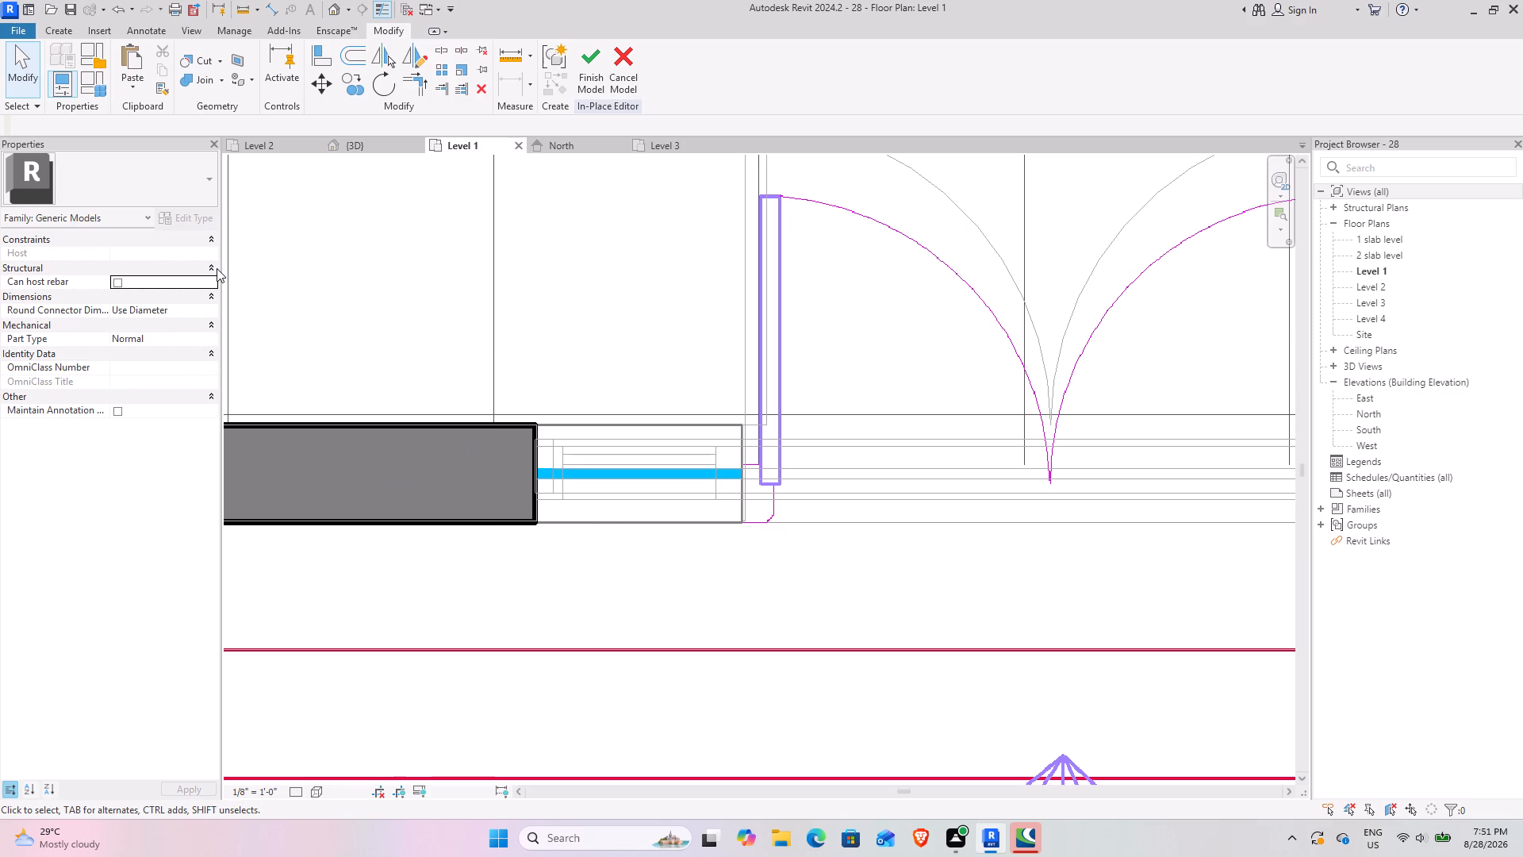
{"action": "left_click", "coordinate": [341, 139]}
{"action": "middle_click_drag", "start_coordinate": [436, 517], "coordinate": [475, 299], "text": "shift"}
{"action": "scroll", "coordinate": [604, 471], "scroll_direction": "up", "scroll_amount": 5}
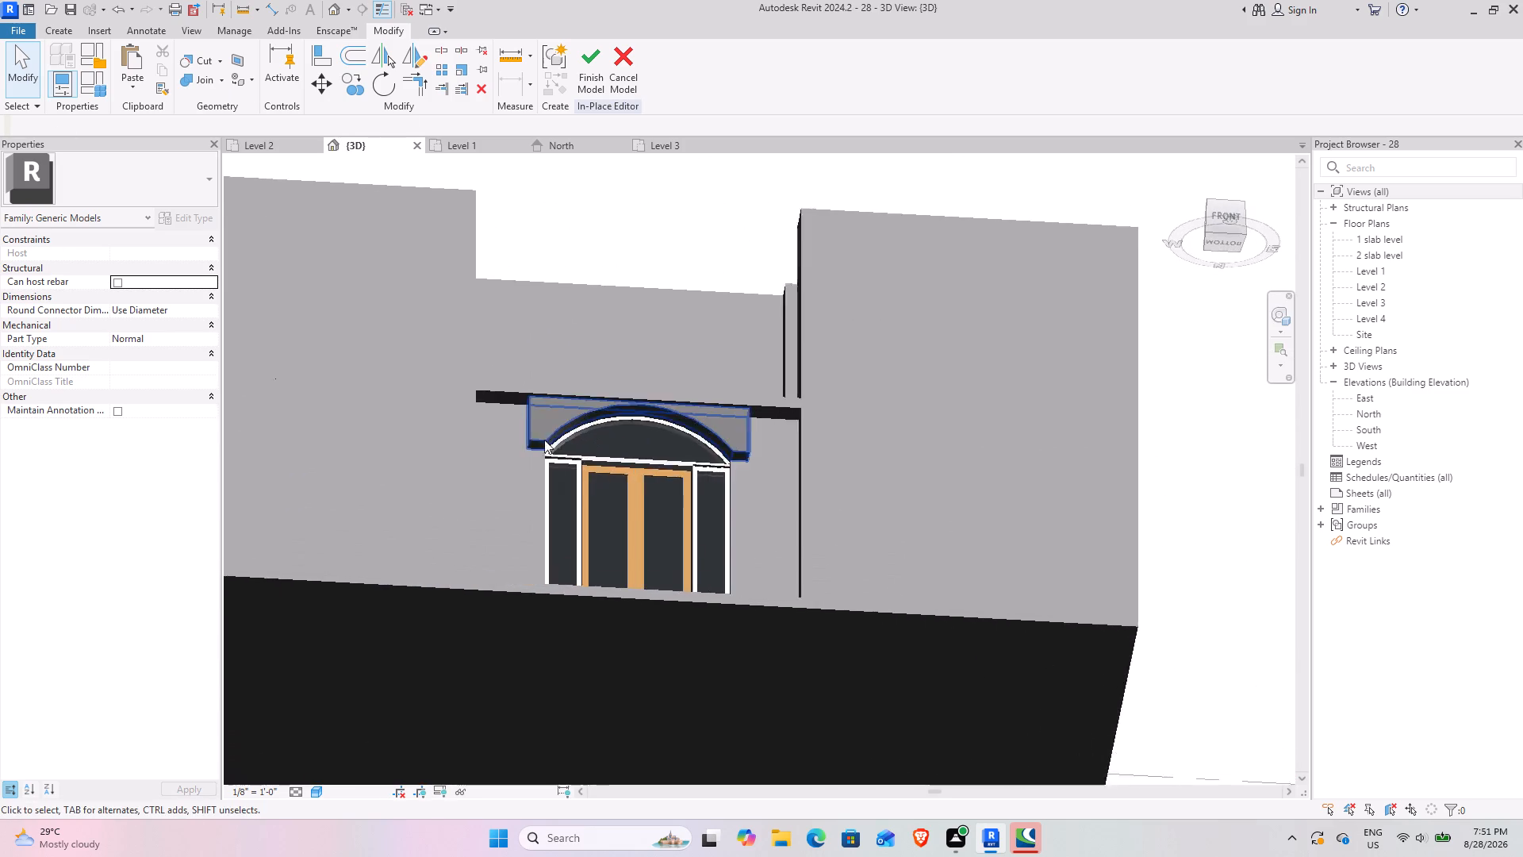
{"action": "scroll", "coordinate": [544, 440], "scroll_direction": "up", "scroll_amount": 11}
Start a new extrusion with its work plane on the underside of the infill's left projecting end.
{"action": "left_click", "coordinate": [61, 26]}
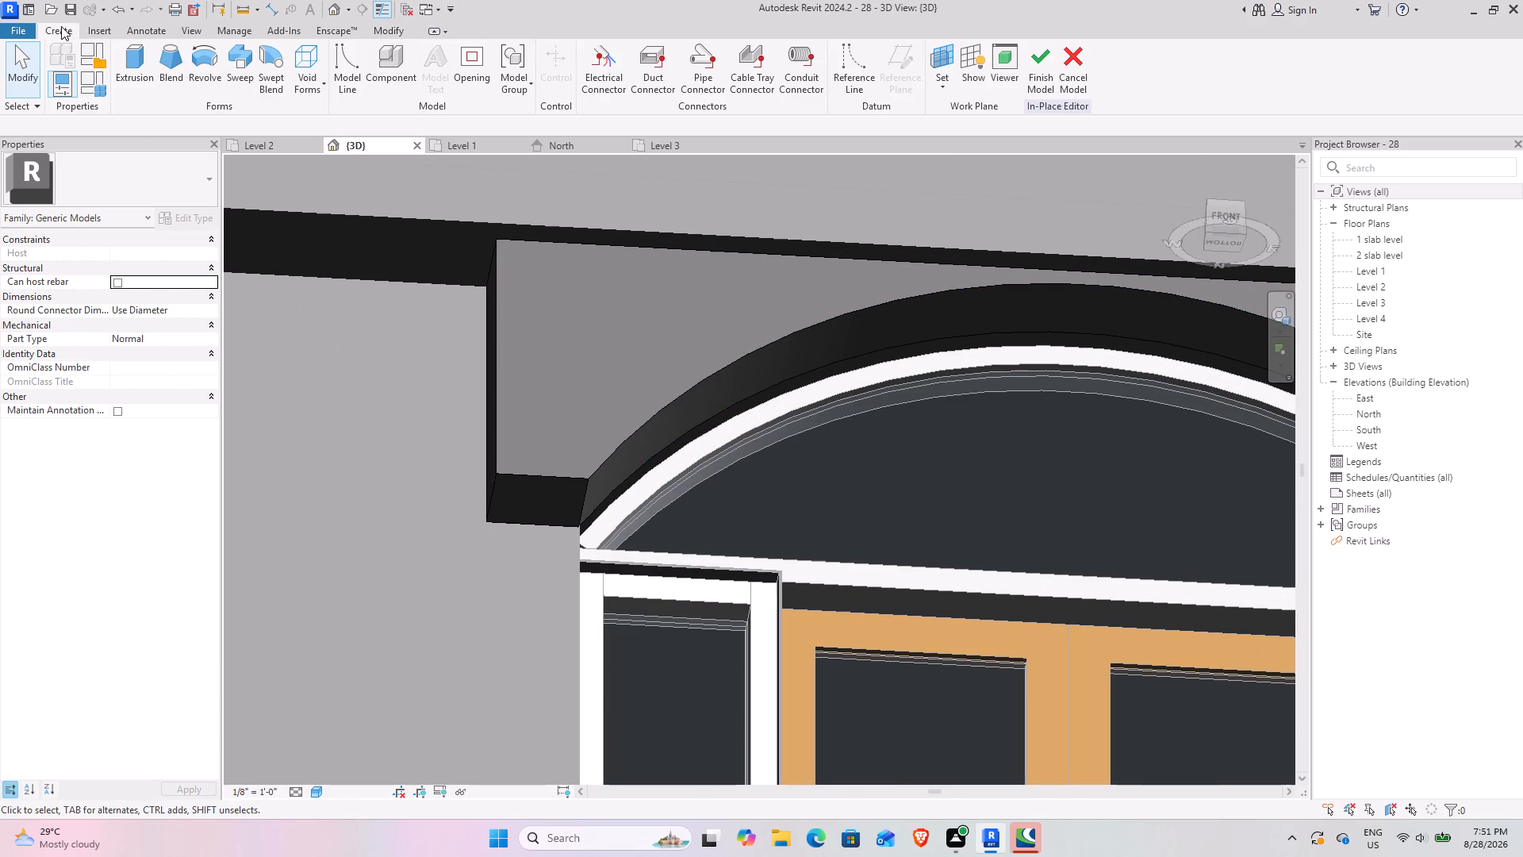
{"action": "left_click", "coordinate": [123, 60]}
{"action": "left_click", "coordinate": [742, 88]}
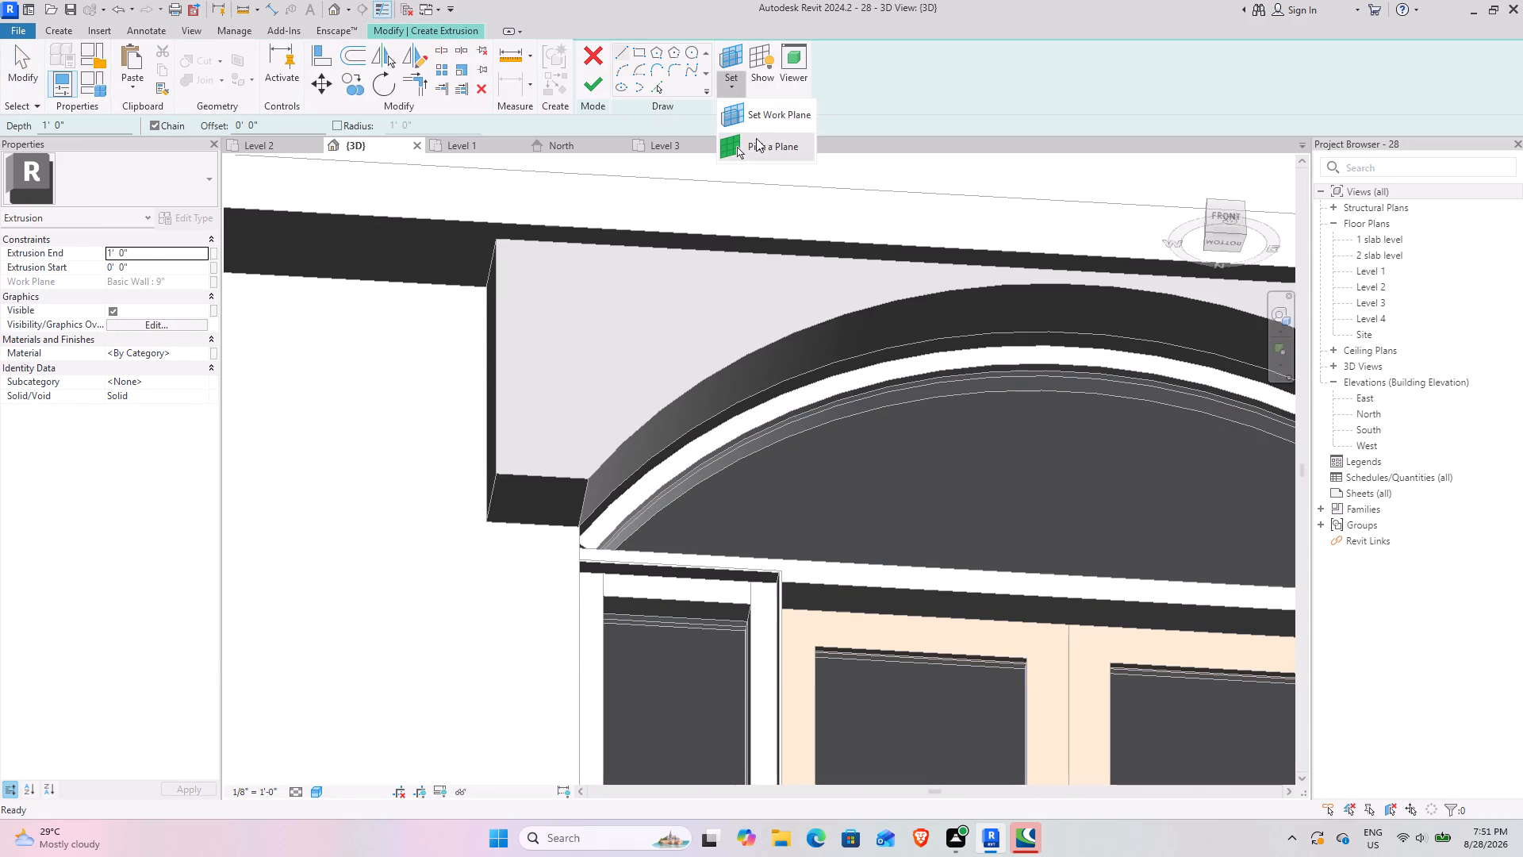
{"action": "left_click", "coordinate": [756, 138]}
{"action": "left_click", "coordinate": [542, 479]}
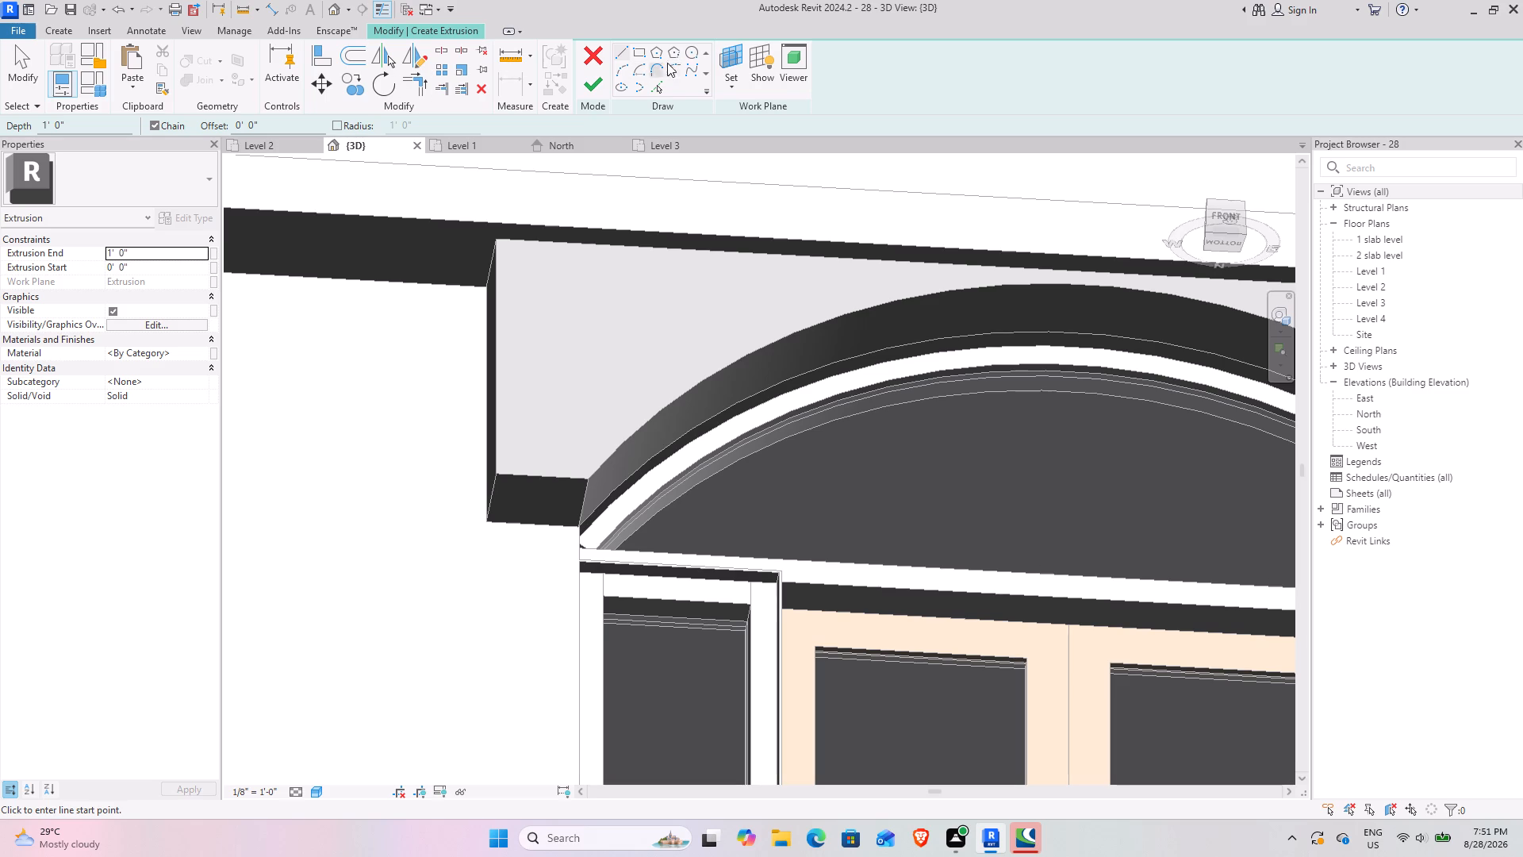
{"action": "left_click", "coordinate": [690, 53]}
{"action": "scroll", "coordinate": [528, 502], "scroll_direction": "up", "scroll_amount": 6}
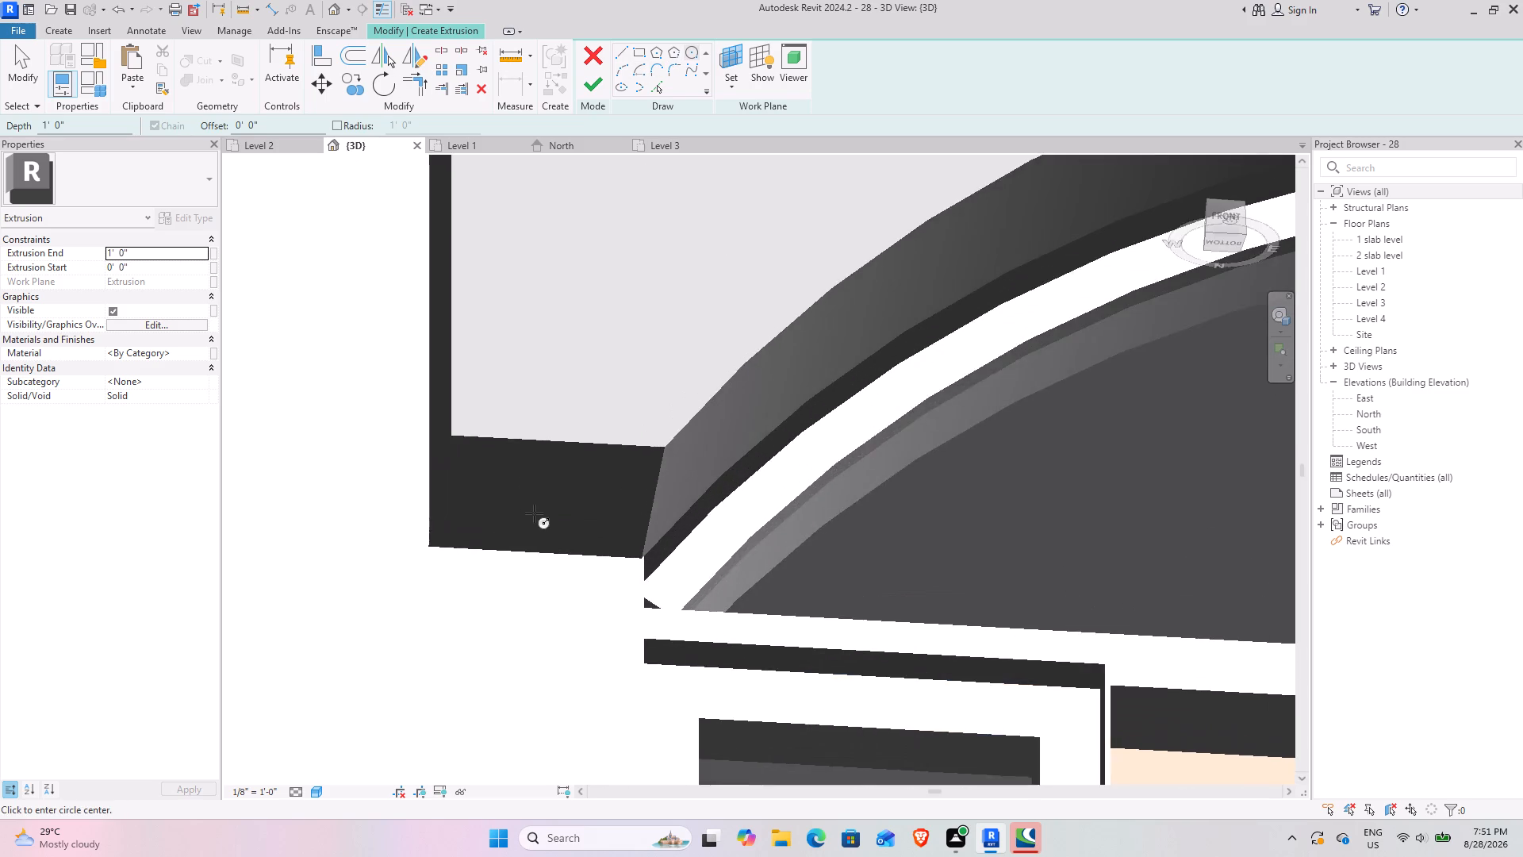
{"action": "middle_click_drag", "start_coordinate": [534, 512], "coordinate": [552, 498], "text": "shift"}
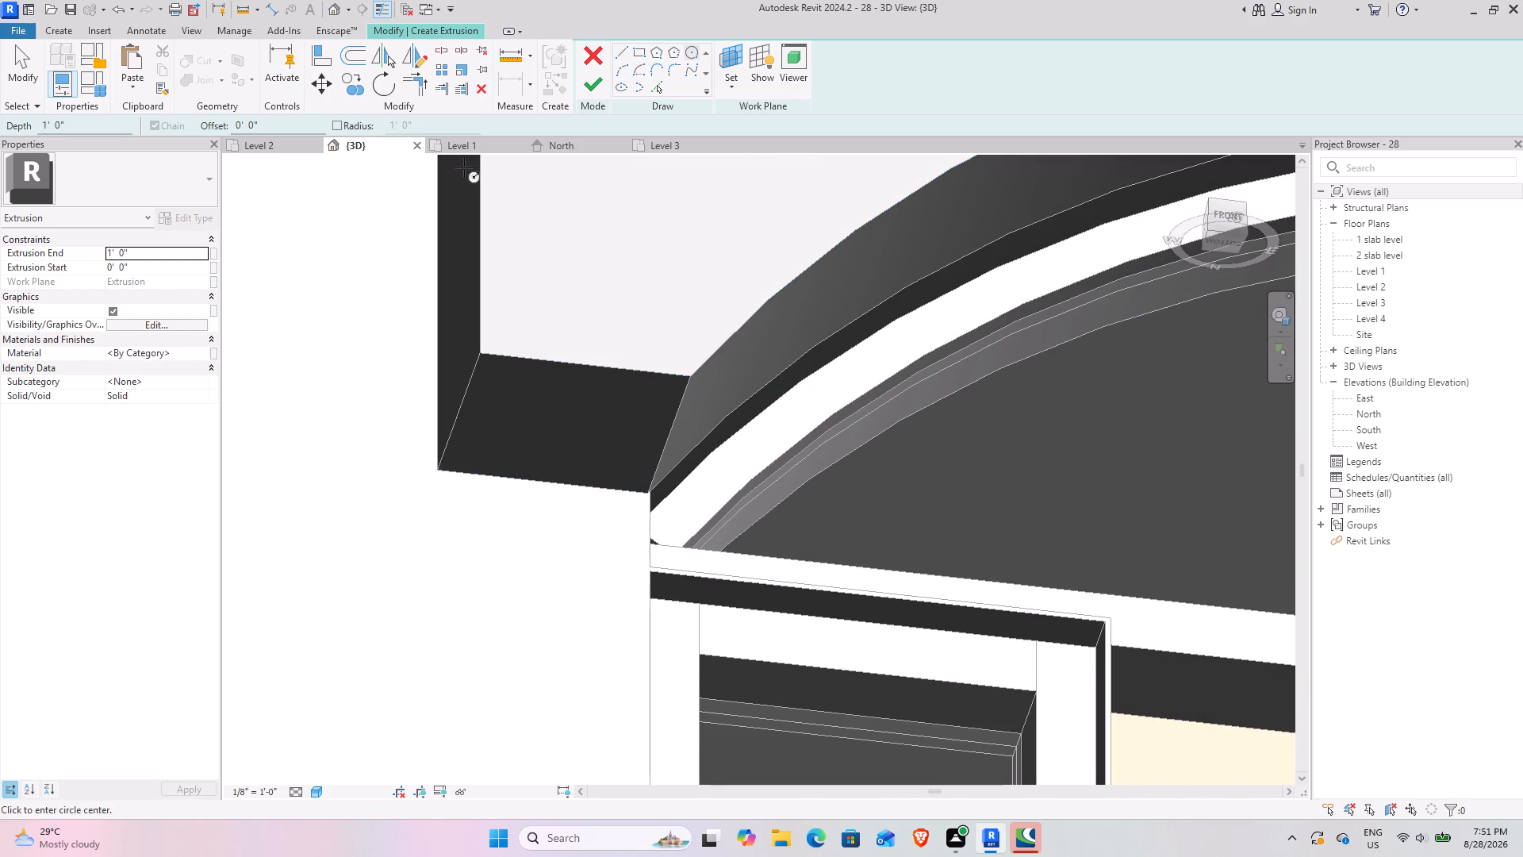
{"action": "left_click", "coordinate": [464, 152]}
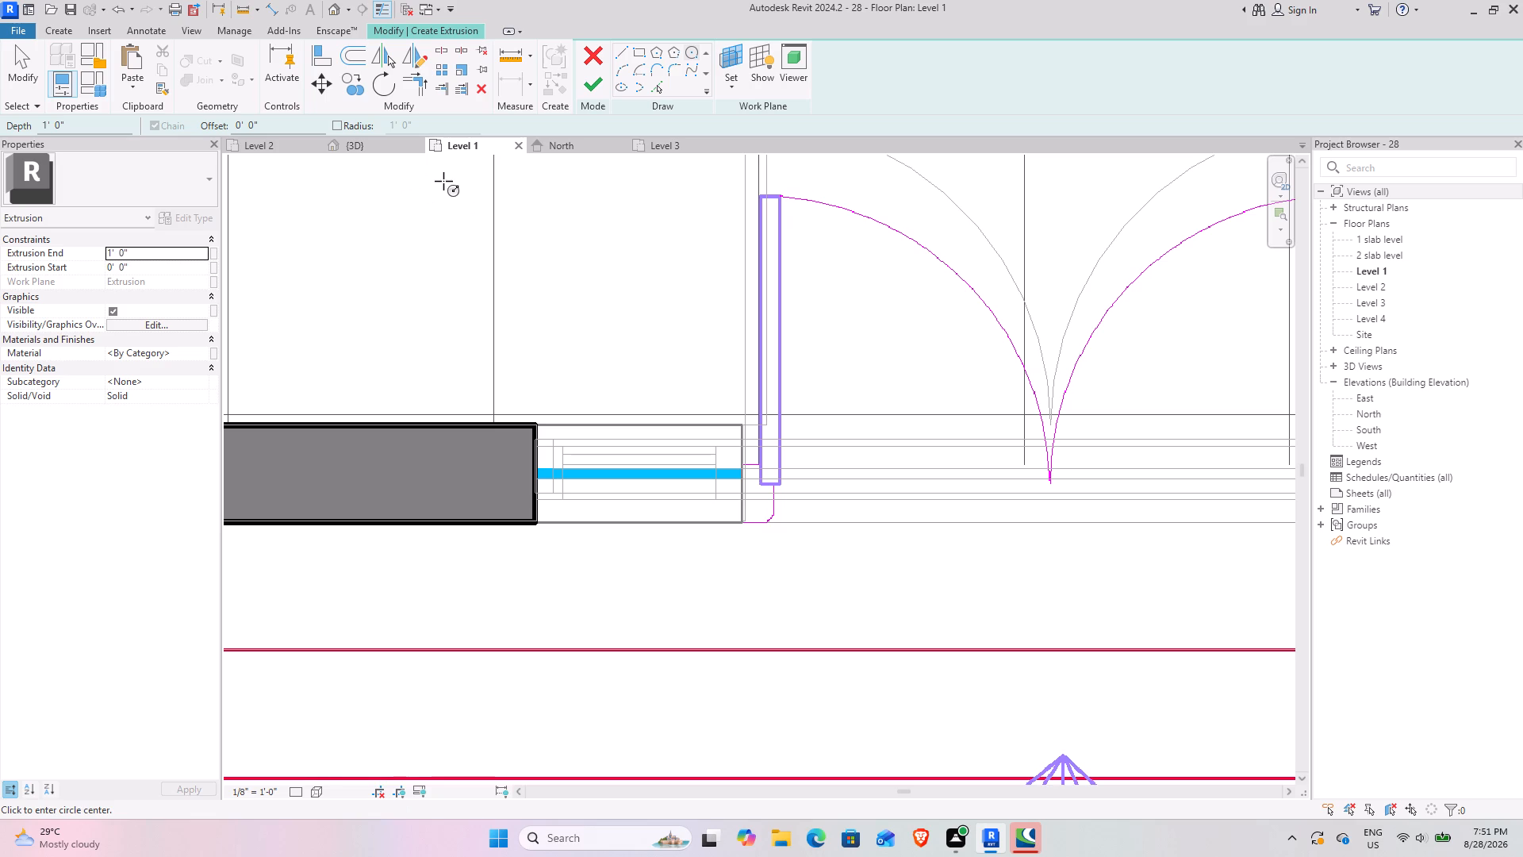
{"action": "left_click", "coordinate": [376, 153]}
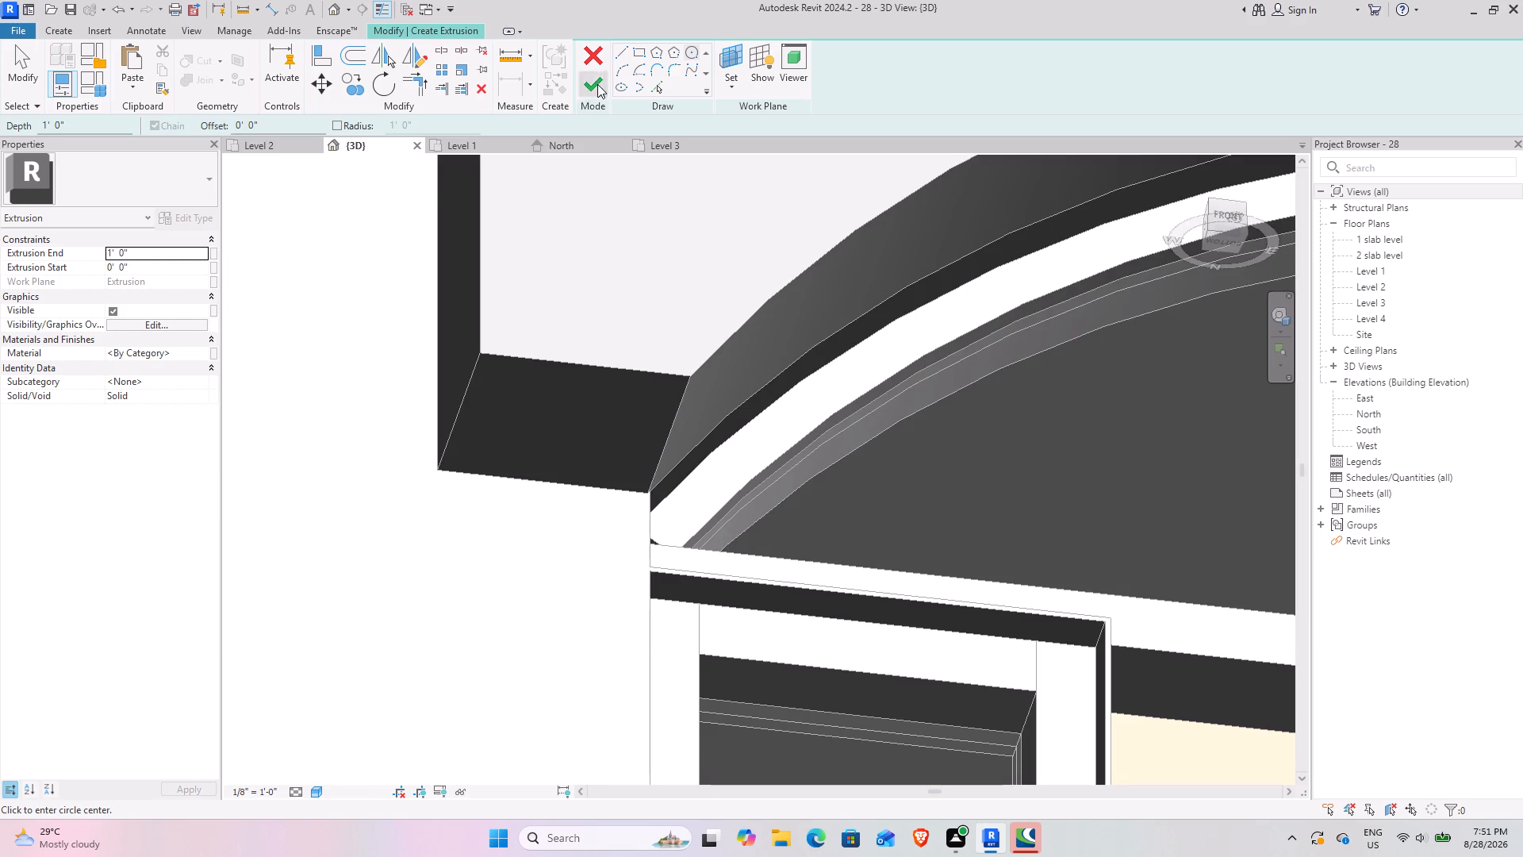
Pick the four edges of the left projecting end's underside as sketch lines for the extrusion.
{"action": "left_click", "coordinate": [650, 90]}
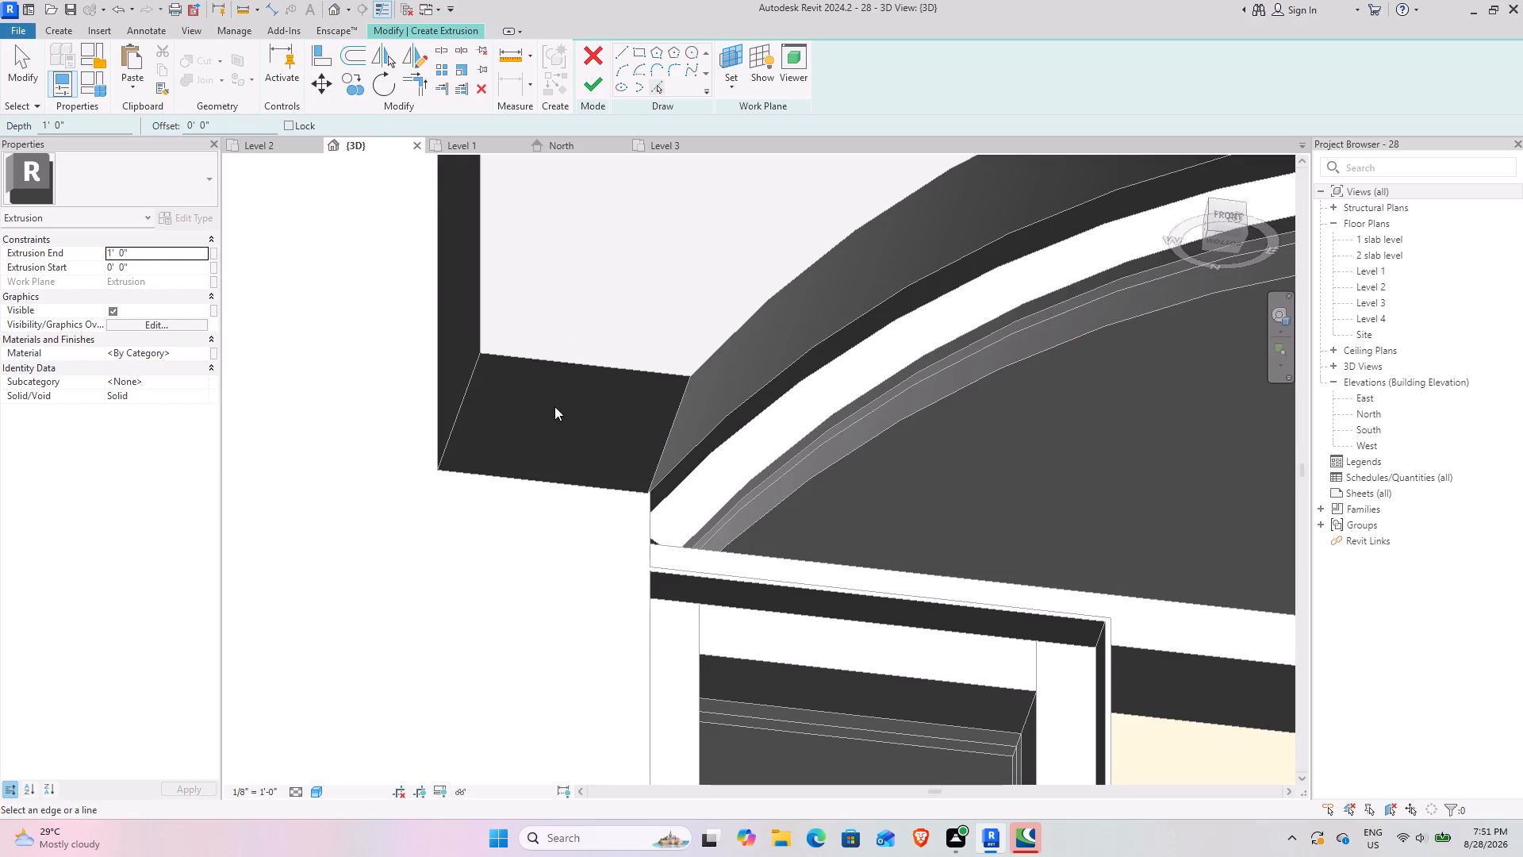
{"action": "left_click", "coordinate": [583, 369]}
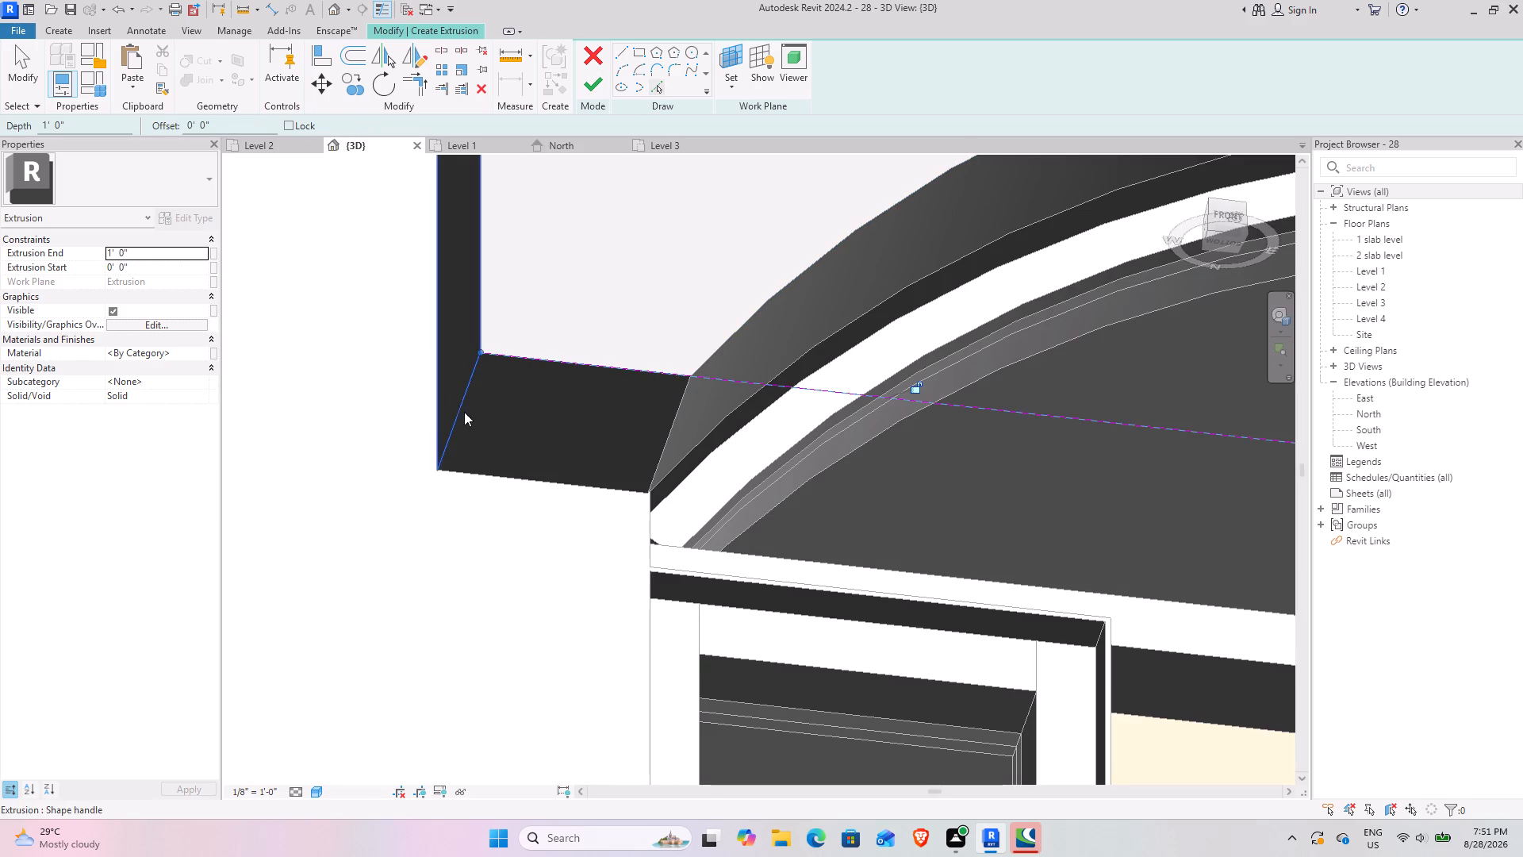
{"action": "left_click", "coordinate": [458, 404]}
{"action": "left_click", "coordinate": [508, 475]}
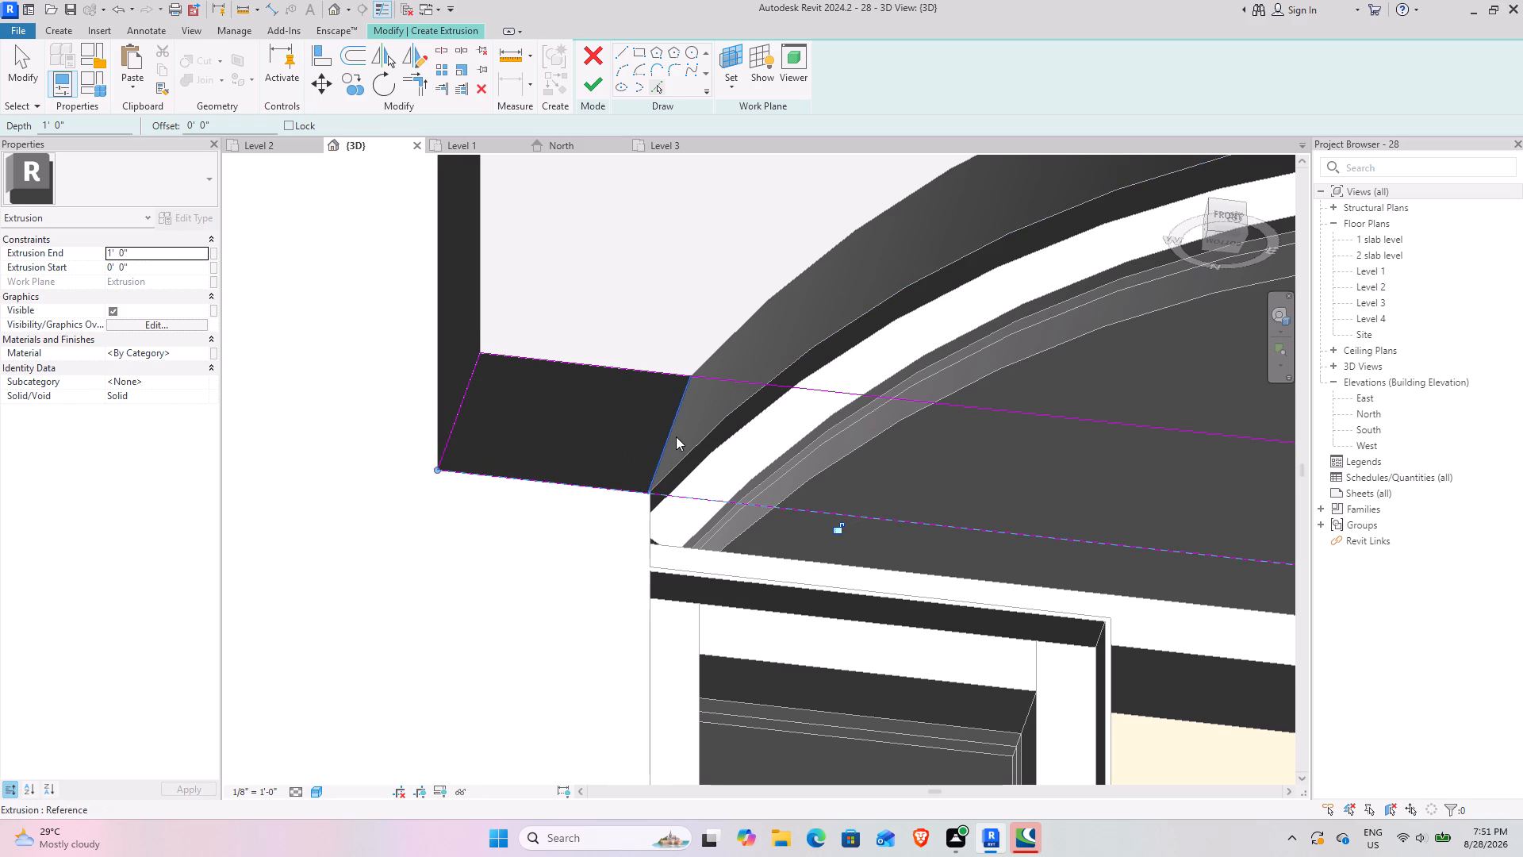
{"action": "left_click", "coordinate": [676, 436]}
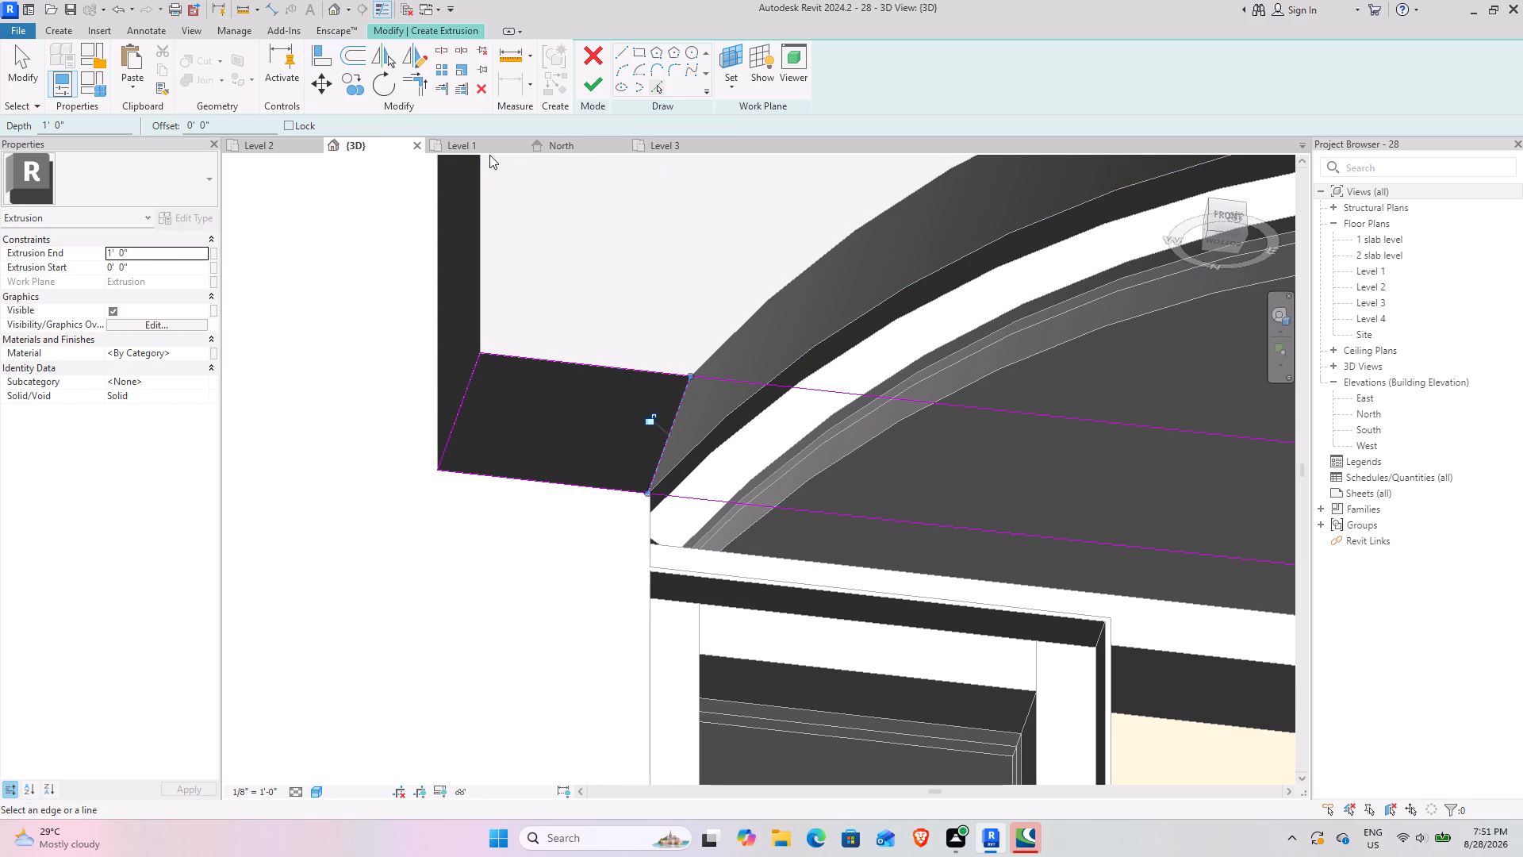
In the Level 1 plan, sketch a circle of 9" radius centred near the middle of the picked underside outline.
{"action": "left_click", "coordinate": [458, 142]}
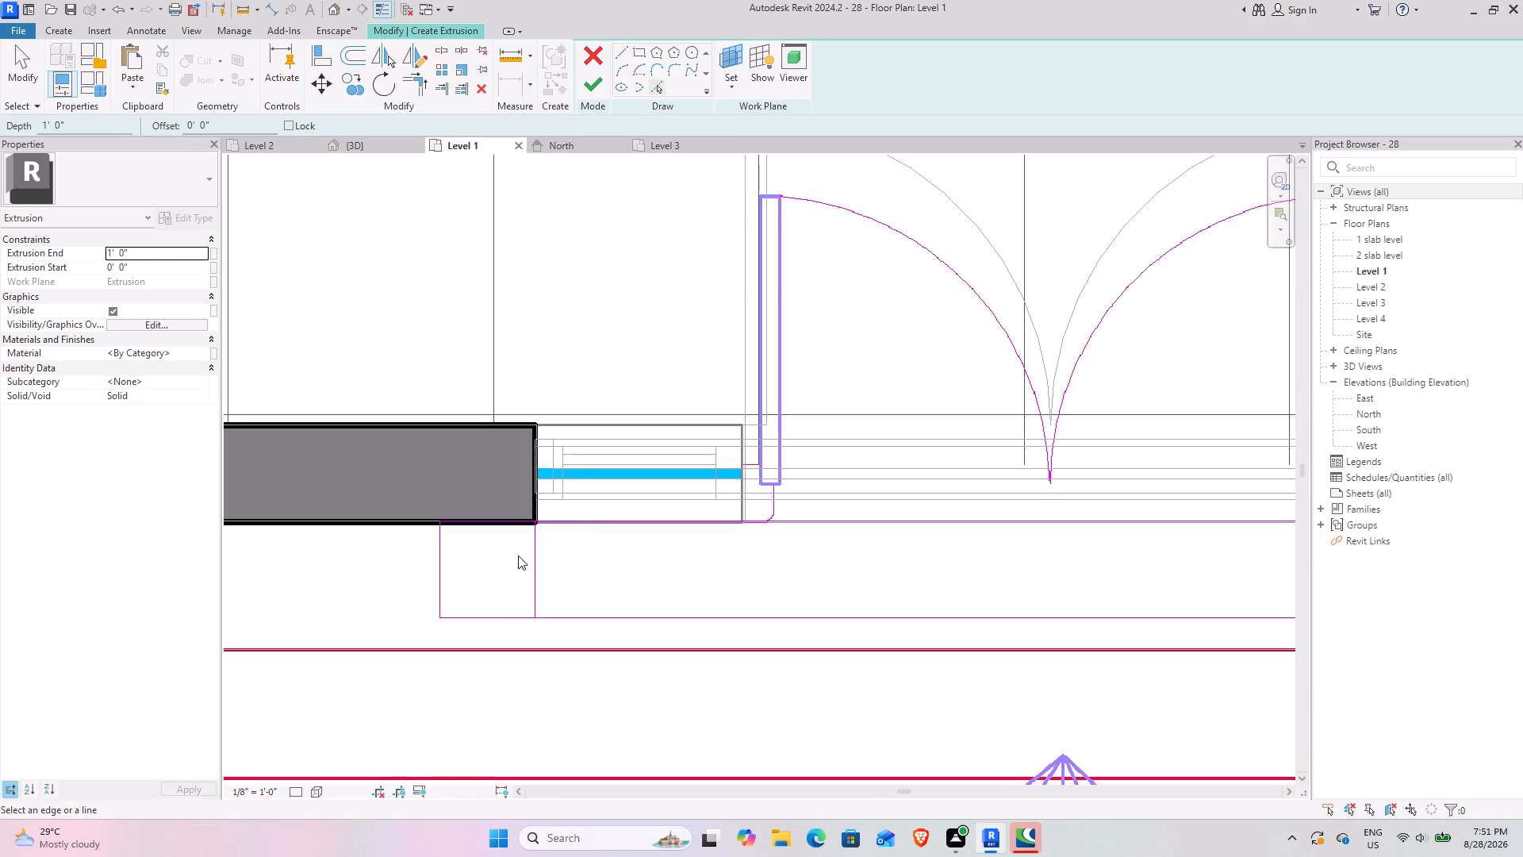
{"action": "left_click", "coordinate": [696, 55]}
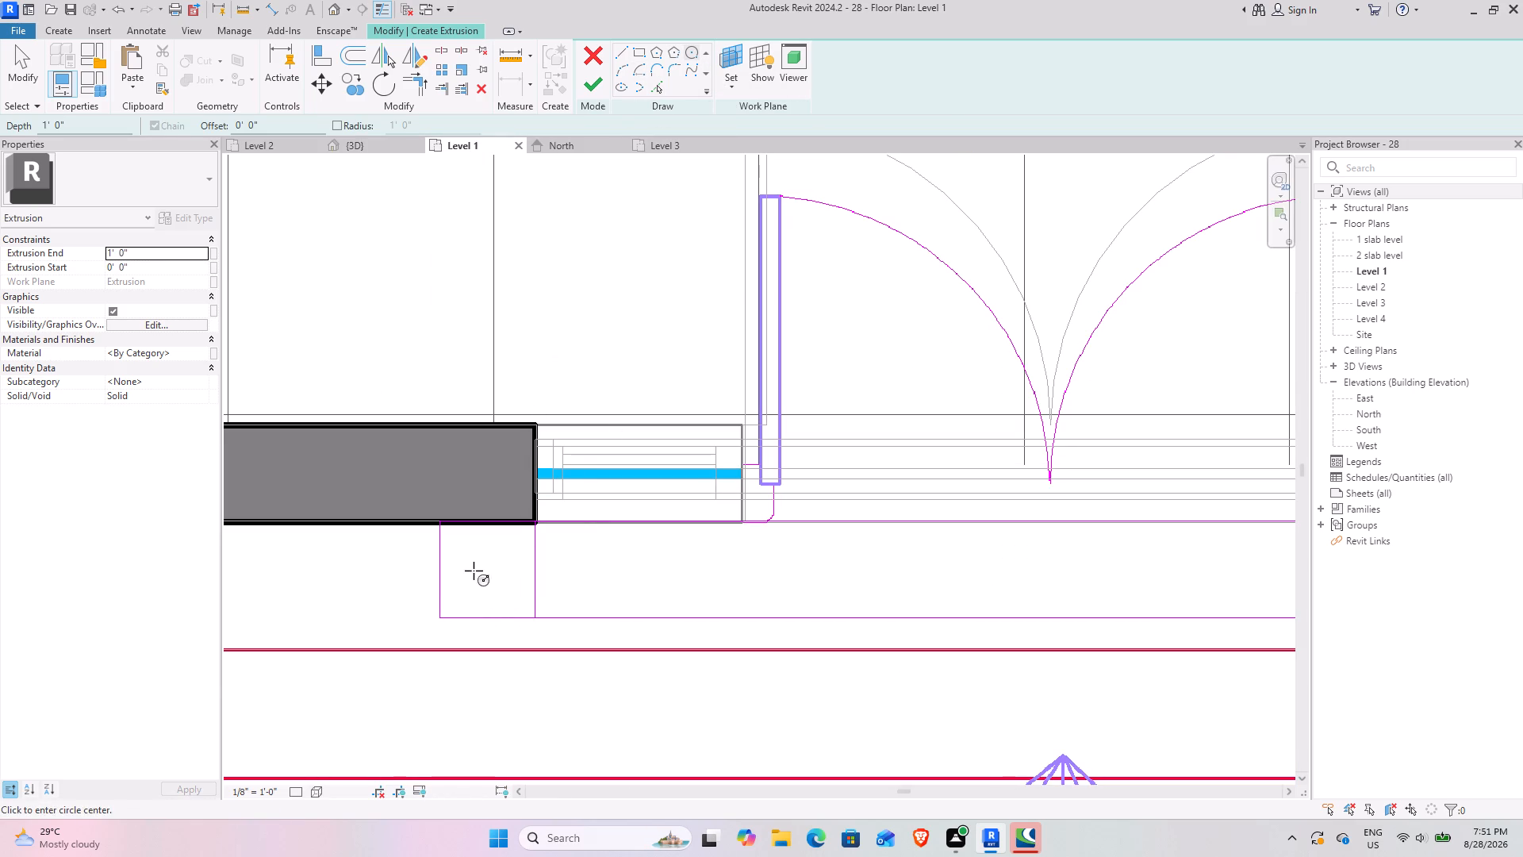
{"action": "scroll", "coordinate": [475, 586], "scroll_direction": "up", "scroll_amount": 6}
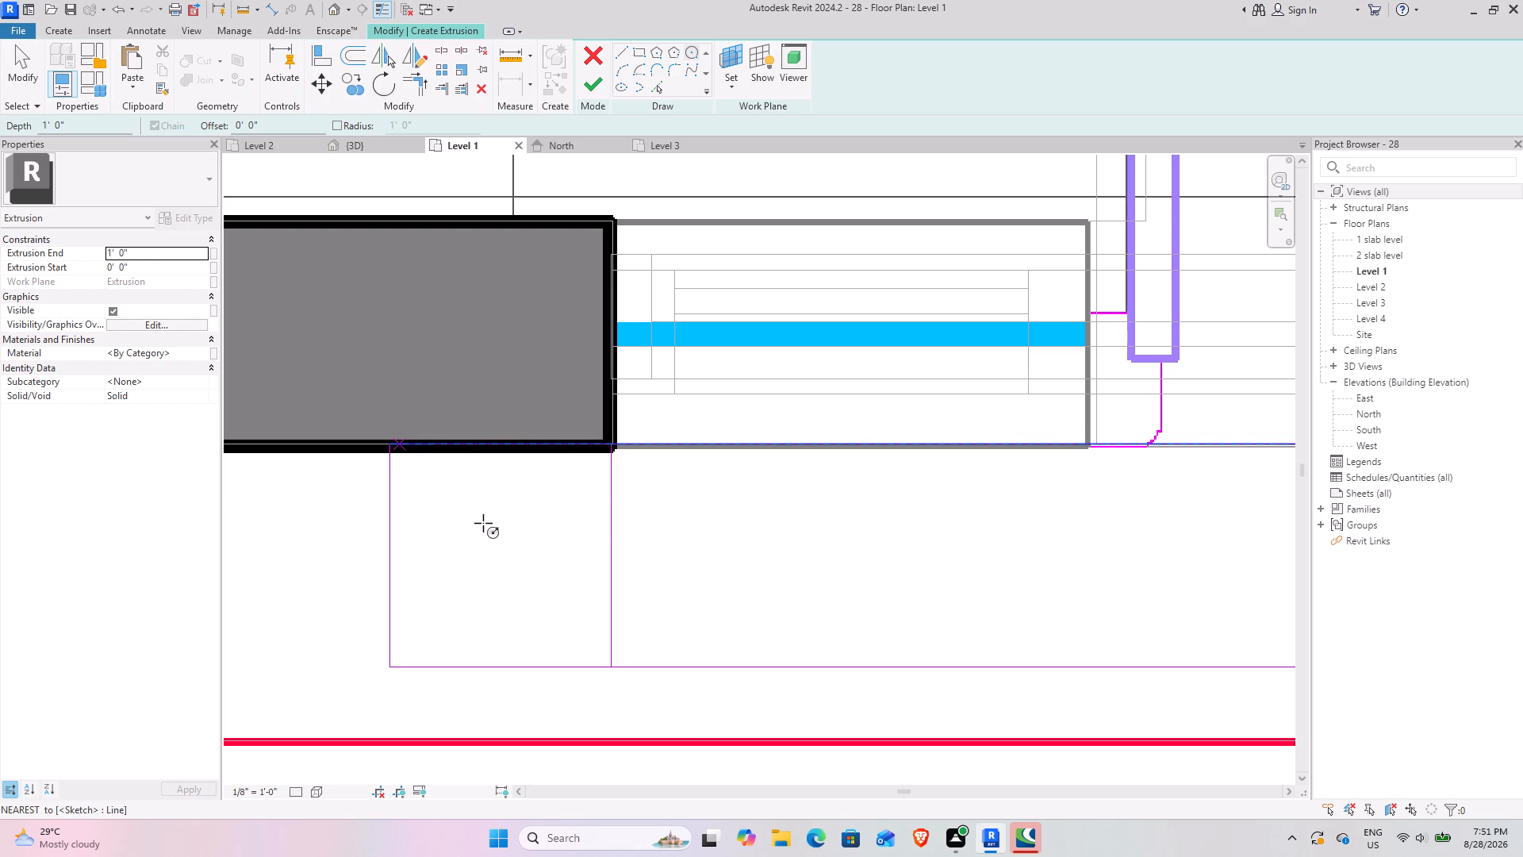
{"action": "left_click", "coordinate": [487, 544]}
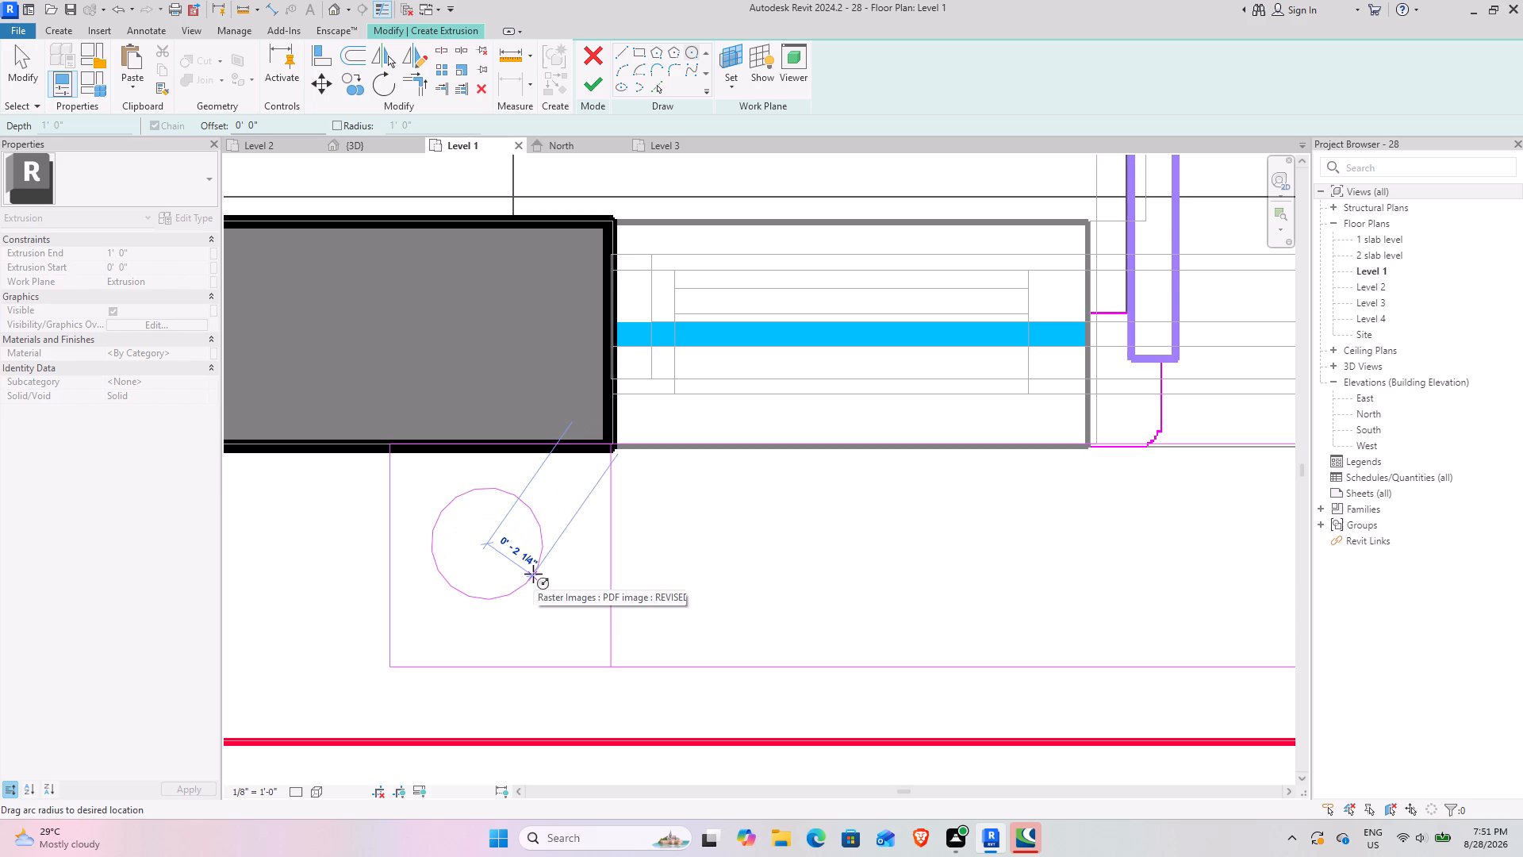
{"action": "type", "text": "9\""}
{"action": "key", "text": "Return"}
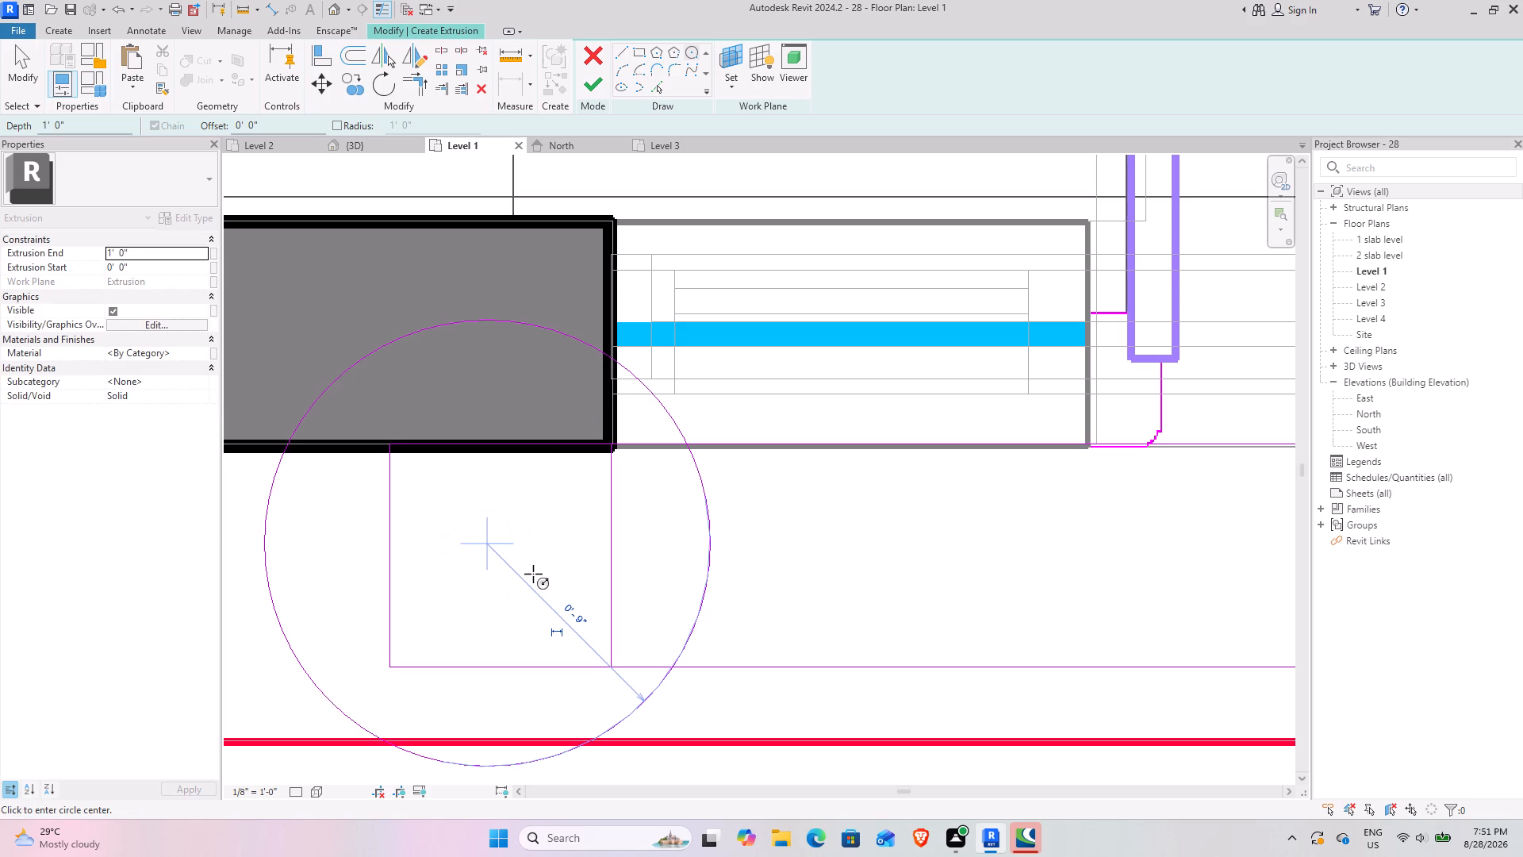
Set the sketched circle's radius to 4".
{"action": "left_click", "coordinate": [581, 621]}
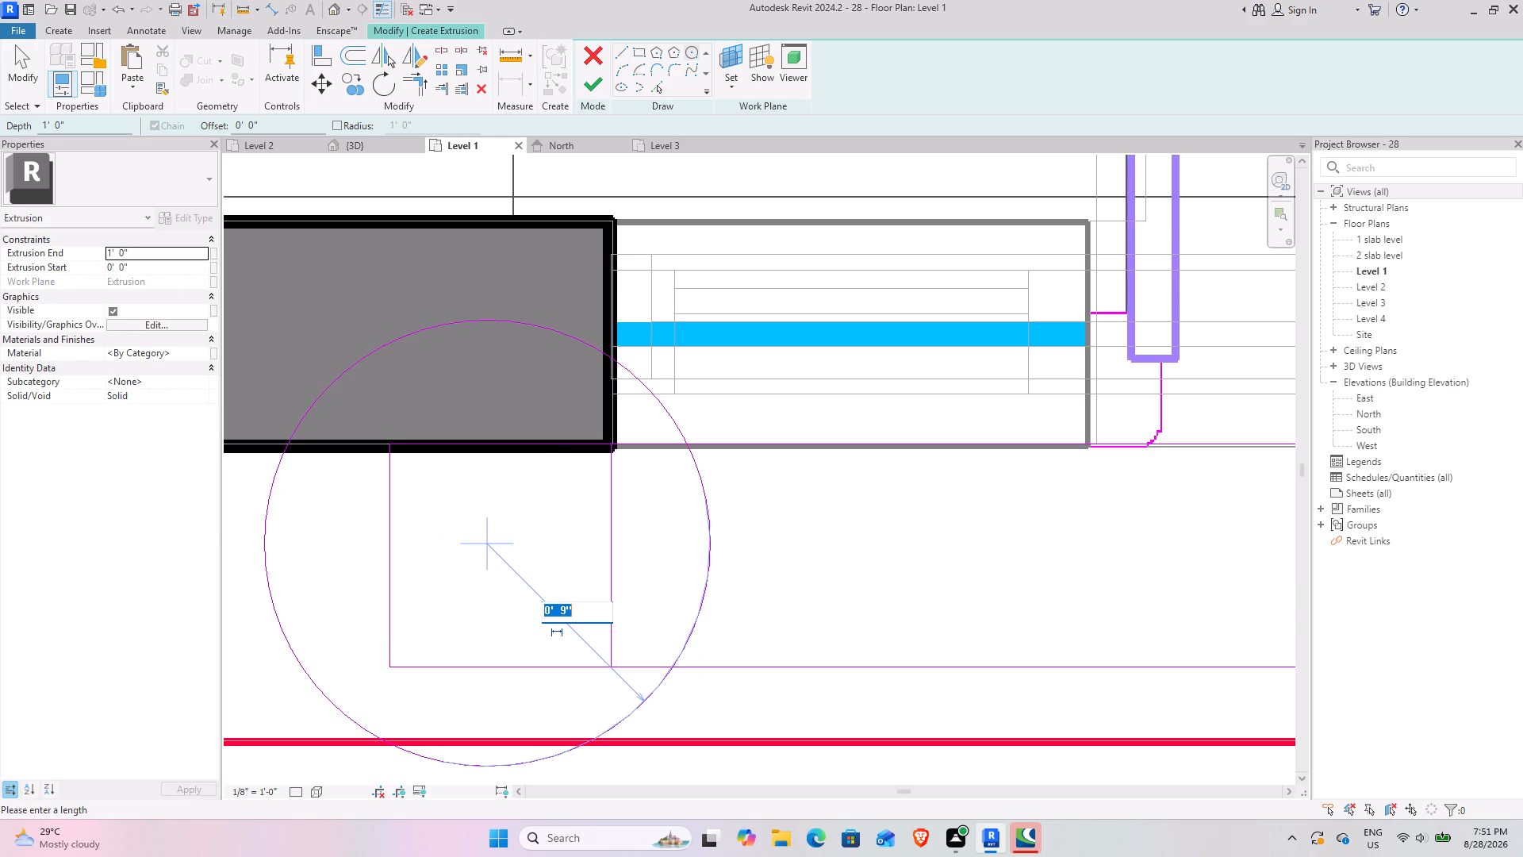
{"action": "type", "text": "43"}
{"action": "key", "text": "BackSpace"}
{"action": "key", "text": "shift+quotedbl"}
{"action": "key", "text": "Return"}
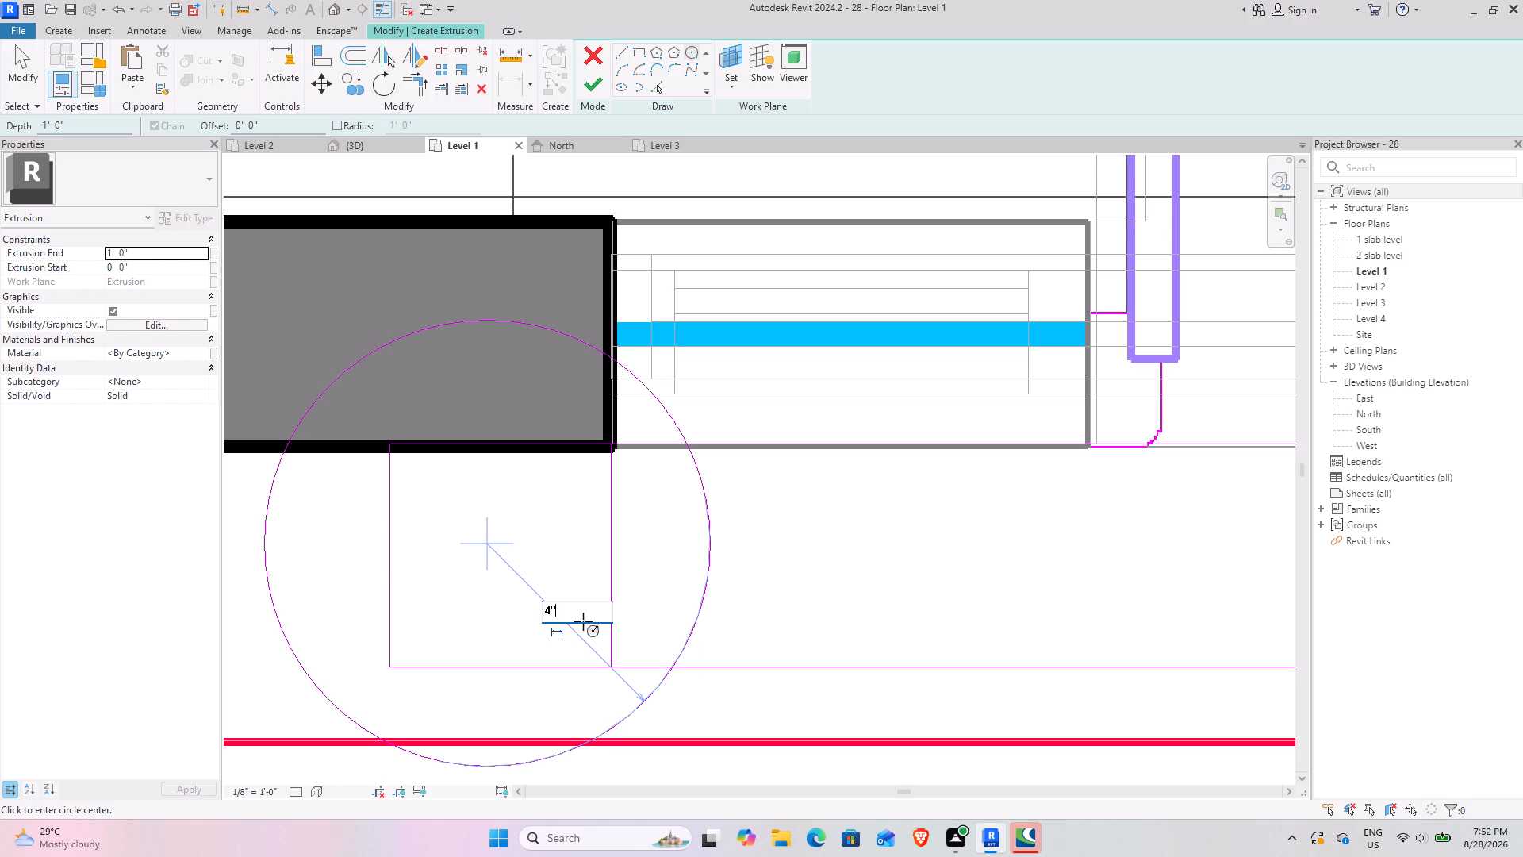
{"action": "key", "text": "Escape"}
{"action": "key", "text": "Escape"}
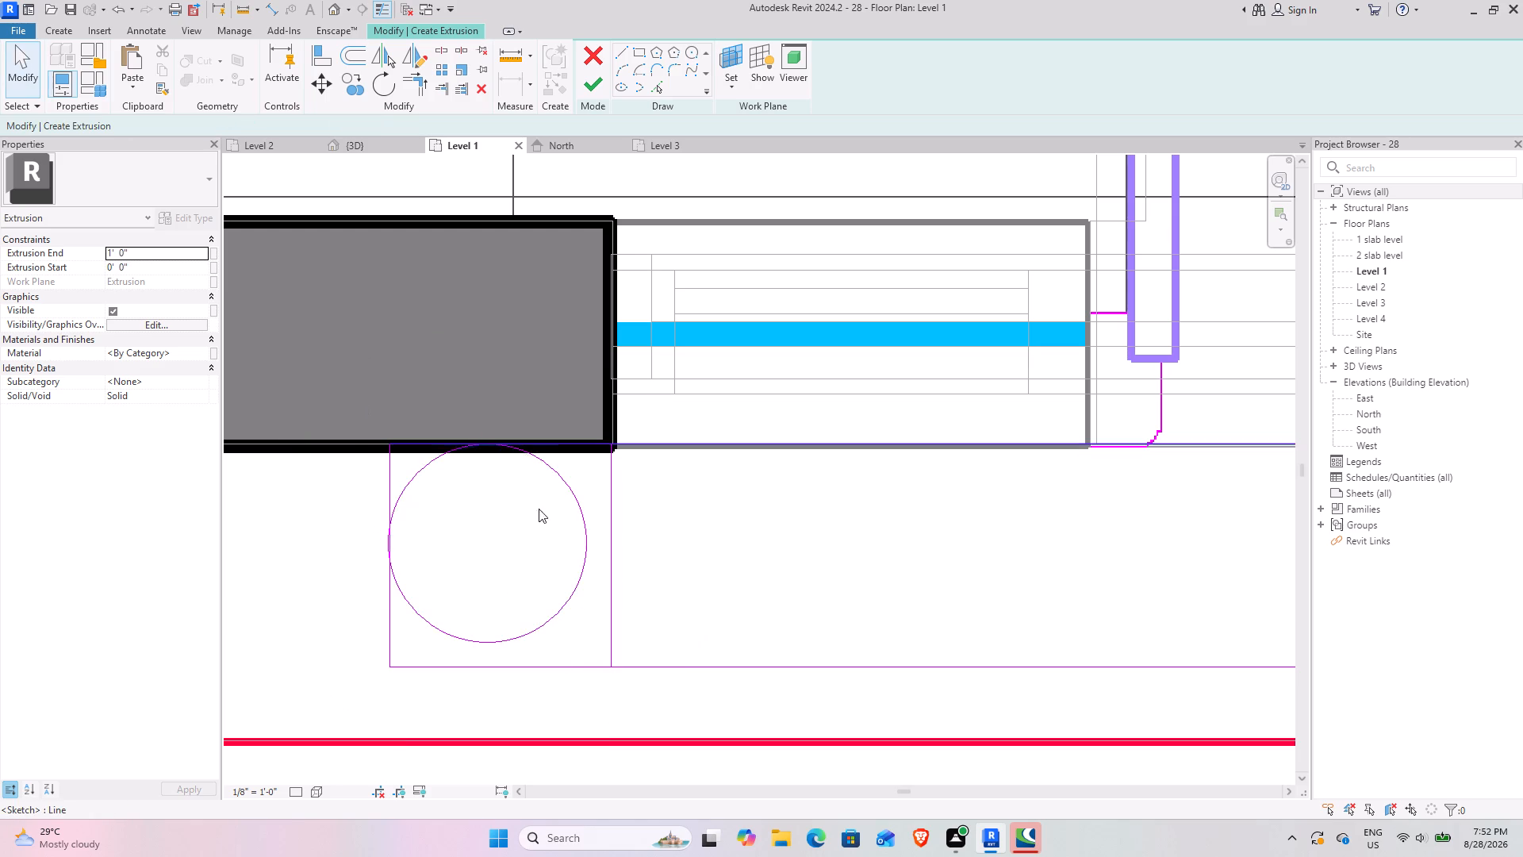
Nudge the 4" circle so it sits centred within the picked outline of the infill end's underside.
{"action": "left_click_drag", "start_coordinate": [355, 420], "coordinate": [416, 477]}
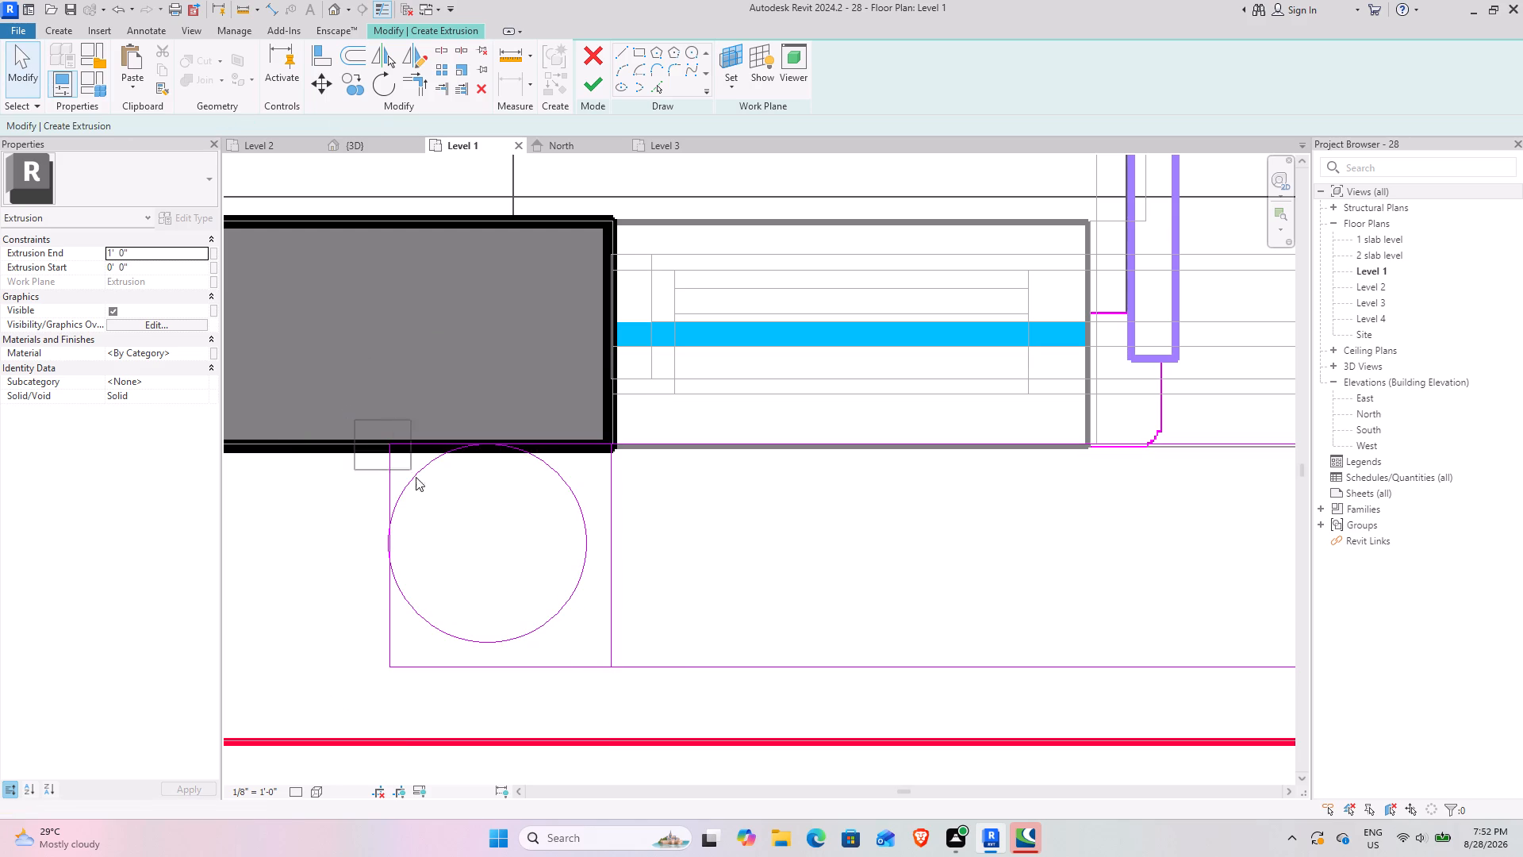
{"action": "left_click_drag", "start_coordinate": [416, 477], "coordinate": [600, 649]}
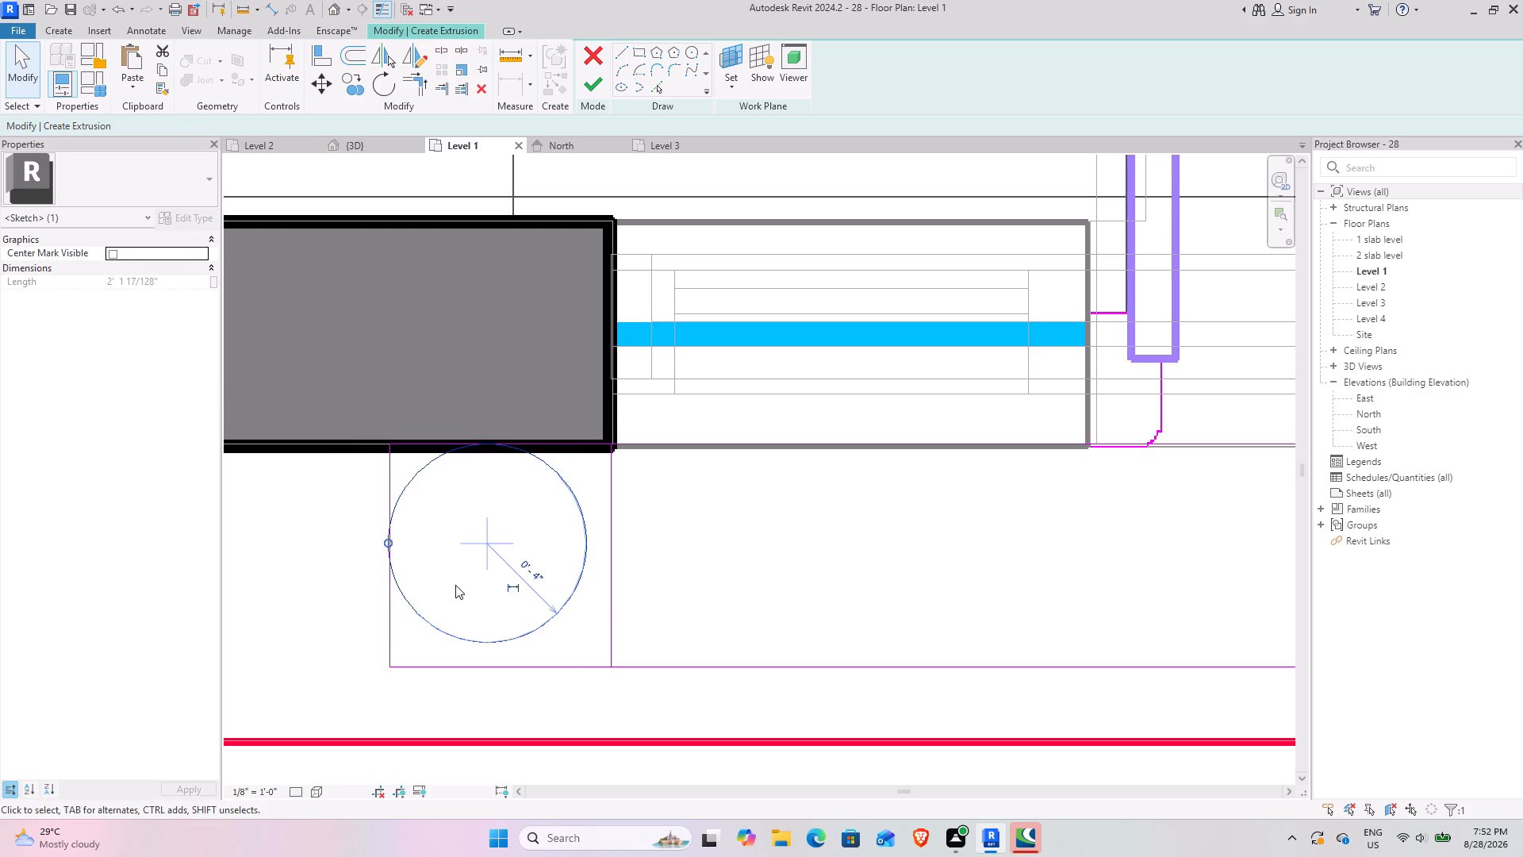
{"action": "key", "text": "Right"}
{"action": "key", "text": "Right"}
{"action": "key", "text": "Right"}
{"action": "key", "text": "Right"}
{"action": "key", "text": "Right"}
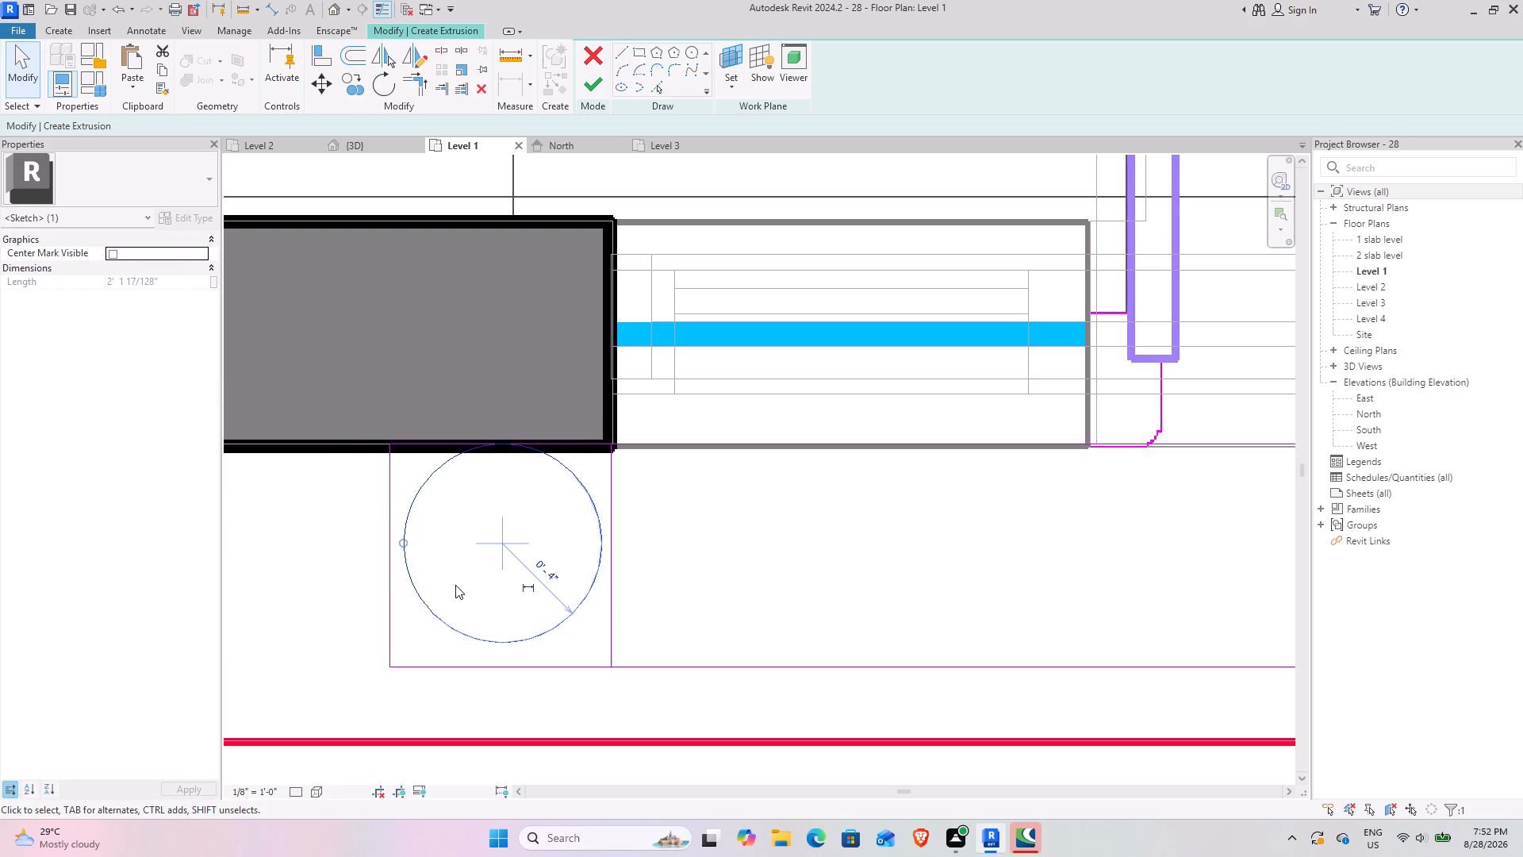
{"action": "key", "text": "Down"}
{"action": "key", "text": "Down"}
{"action": "key", "text": "Down"}
{"action": "key", "text": "Down"}
{"action": "key", "text": "Down"}
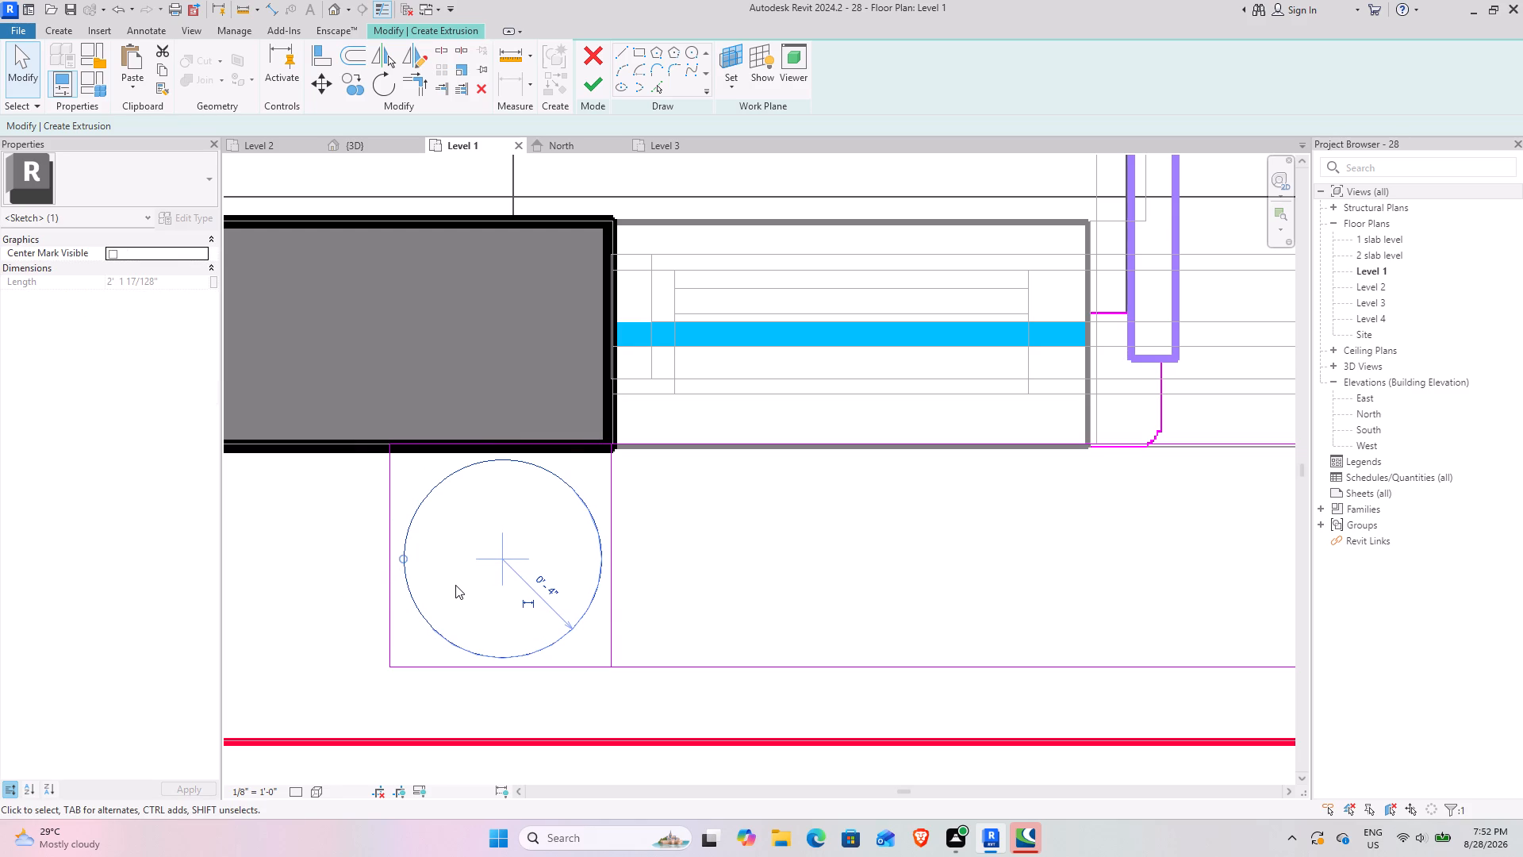
Mirror a copy of the circle about a vertical axis drawn through the centre of the double entrance door.
{"action": "scroll", "coordinate": [652, 467], "scroll_direction": "down", "scroll_amount": 7}
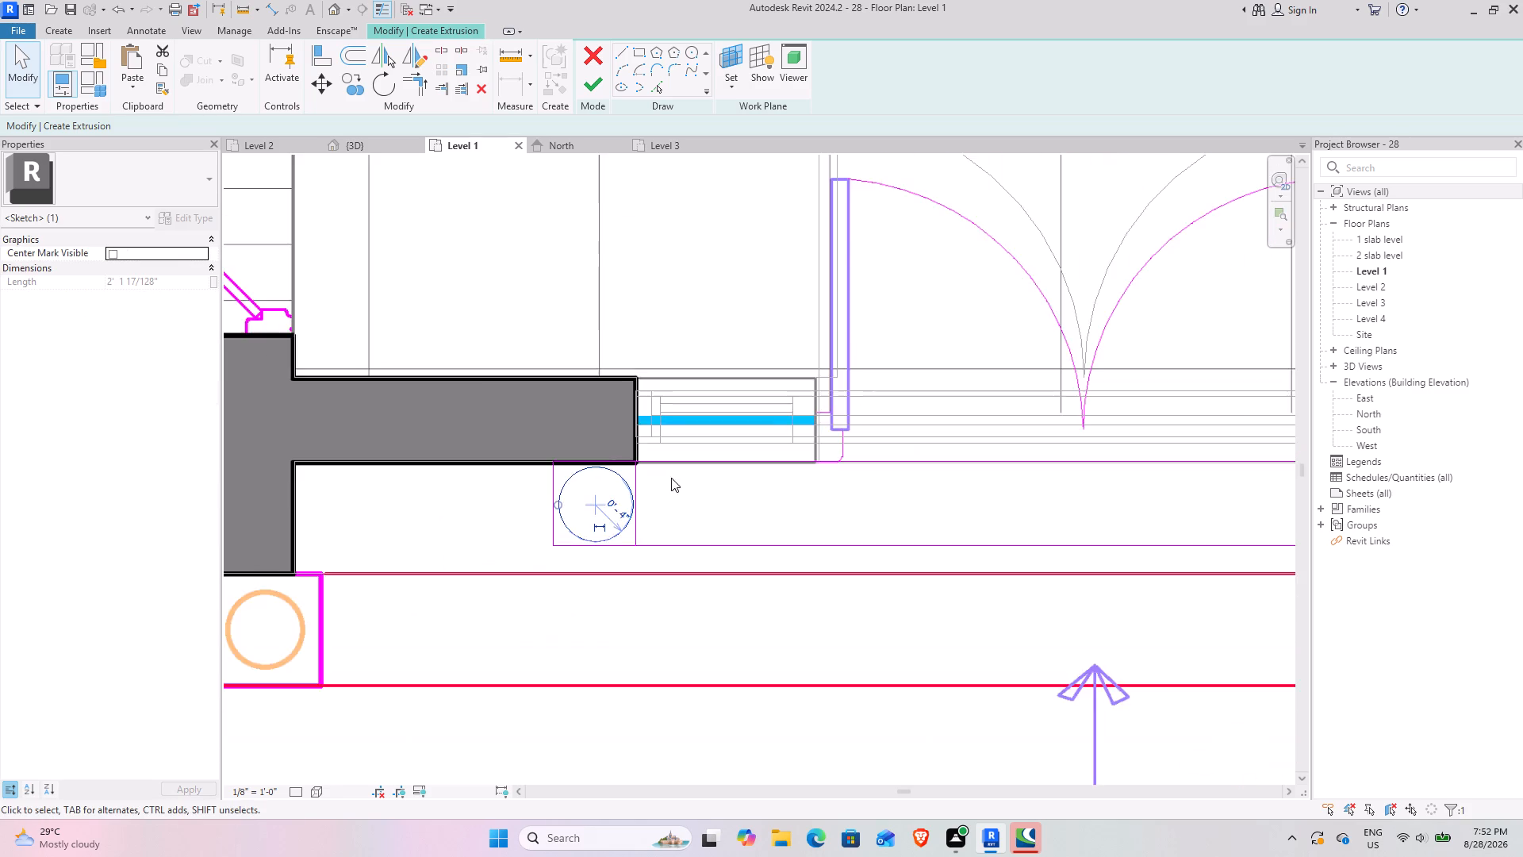
{"action": "scroll", "coordinate": [671, 478], "scroll_direction": "down", "scroll_amount": 4}
{"action": "middle_click_drag", "start_coordinate": [866, 493], "coordinate": [601, 525]}
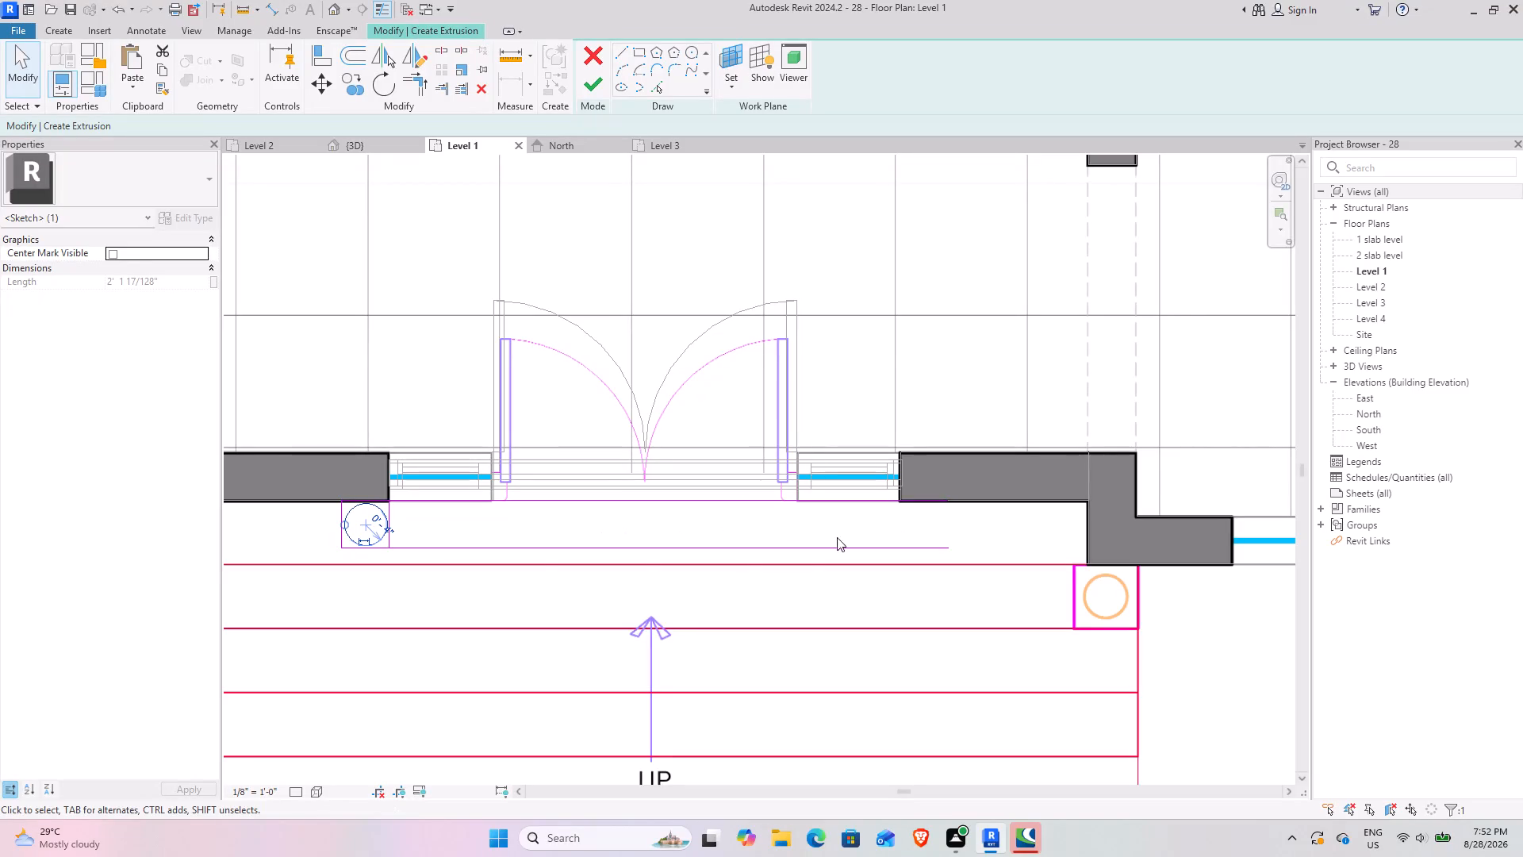
{"action": "left_click", "coordinate": [413, 65]}
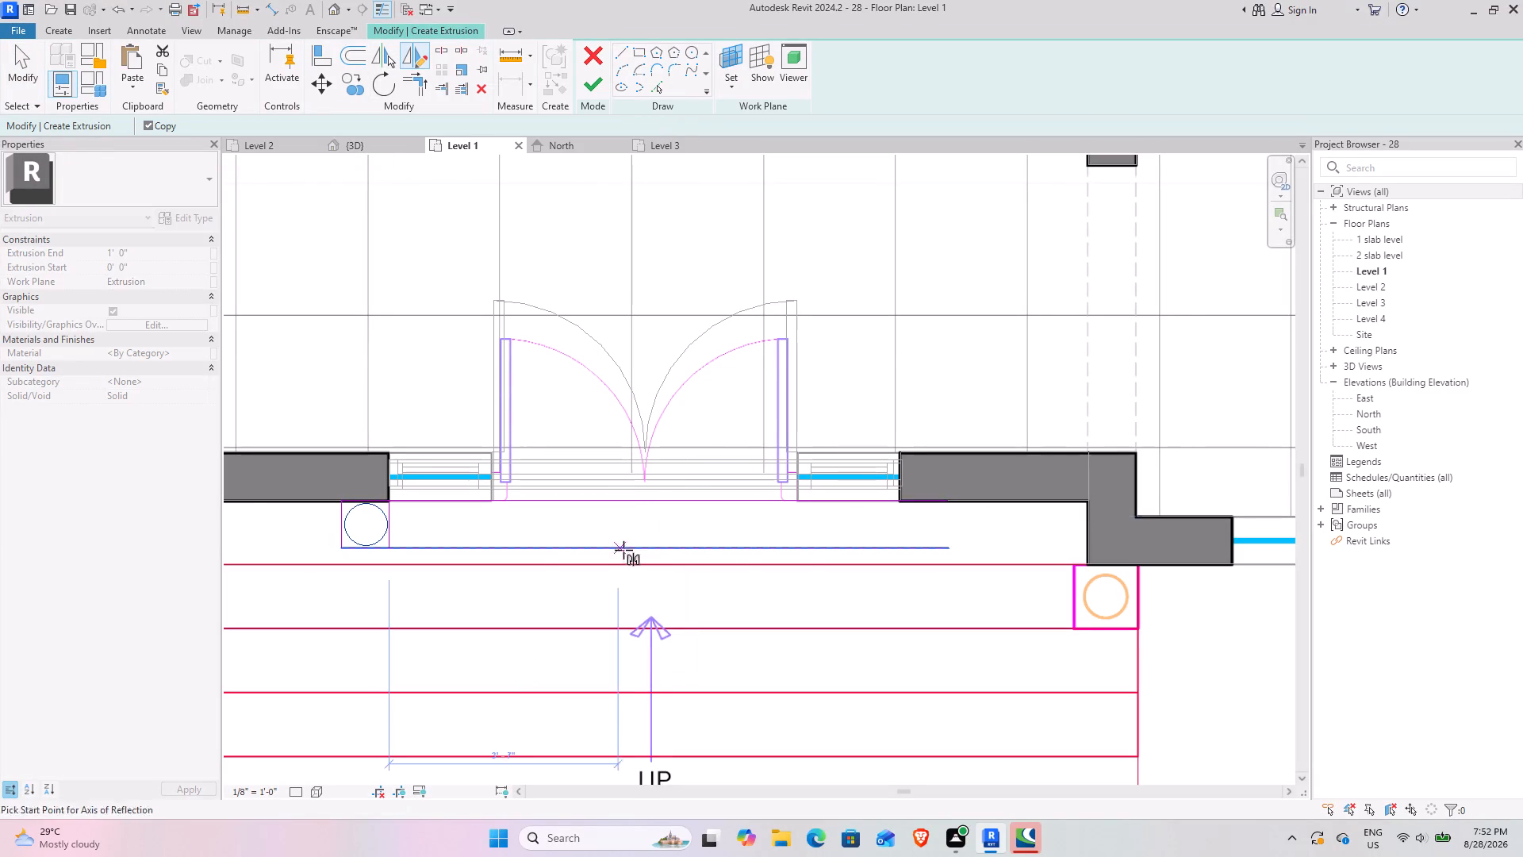
{"action": "left_click", "coordinate": [643, 545]}
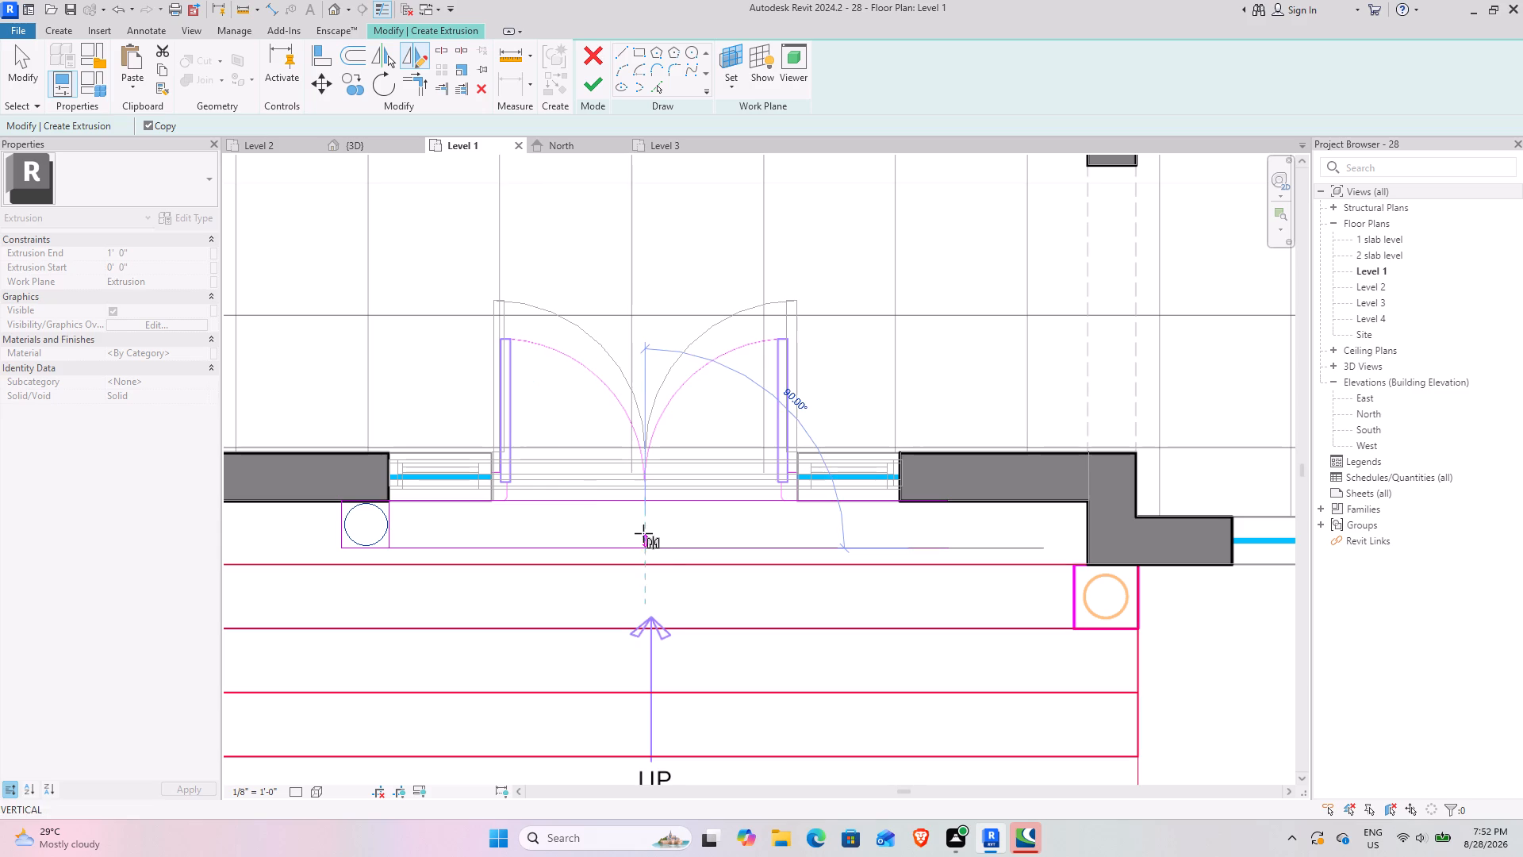
{"action": "left_click", "coordinate": [646, 521]}
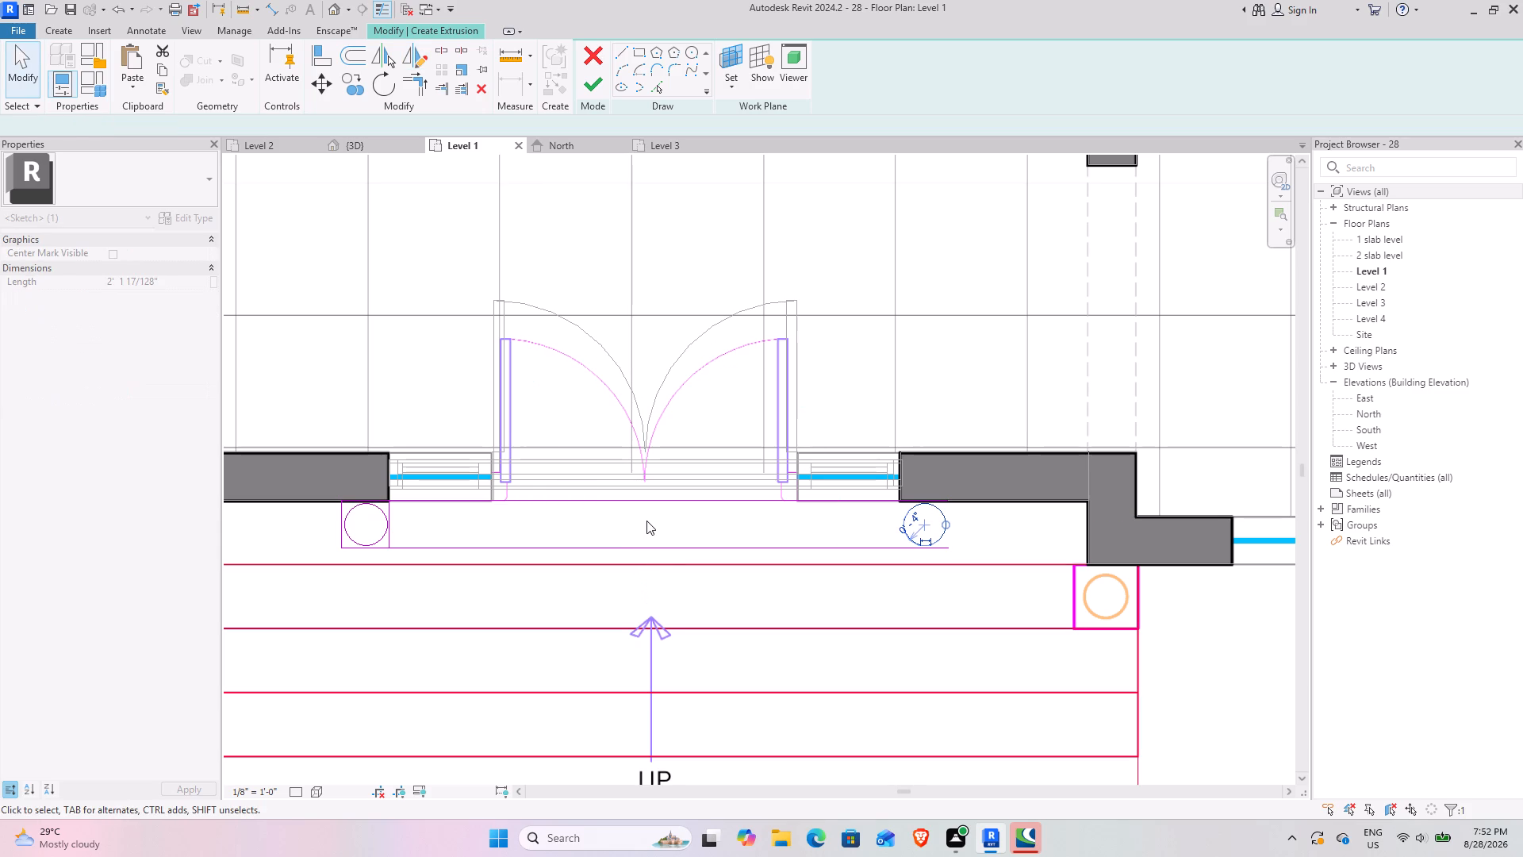
Delete the four picked outline lines so only the two circles remain, and finish the extrusion sketch.
{"action": "left_click", "coordinate": [583, 85]}
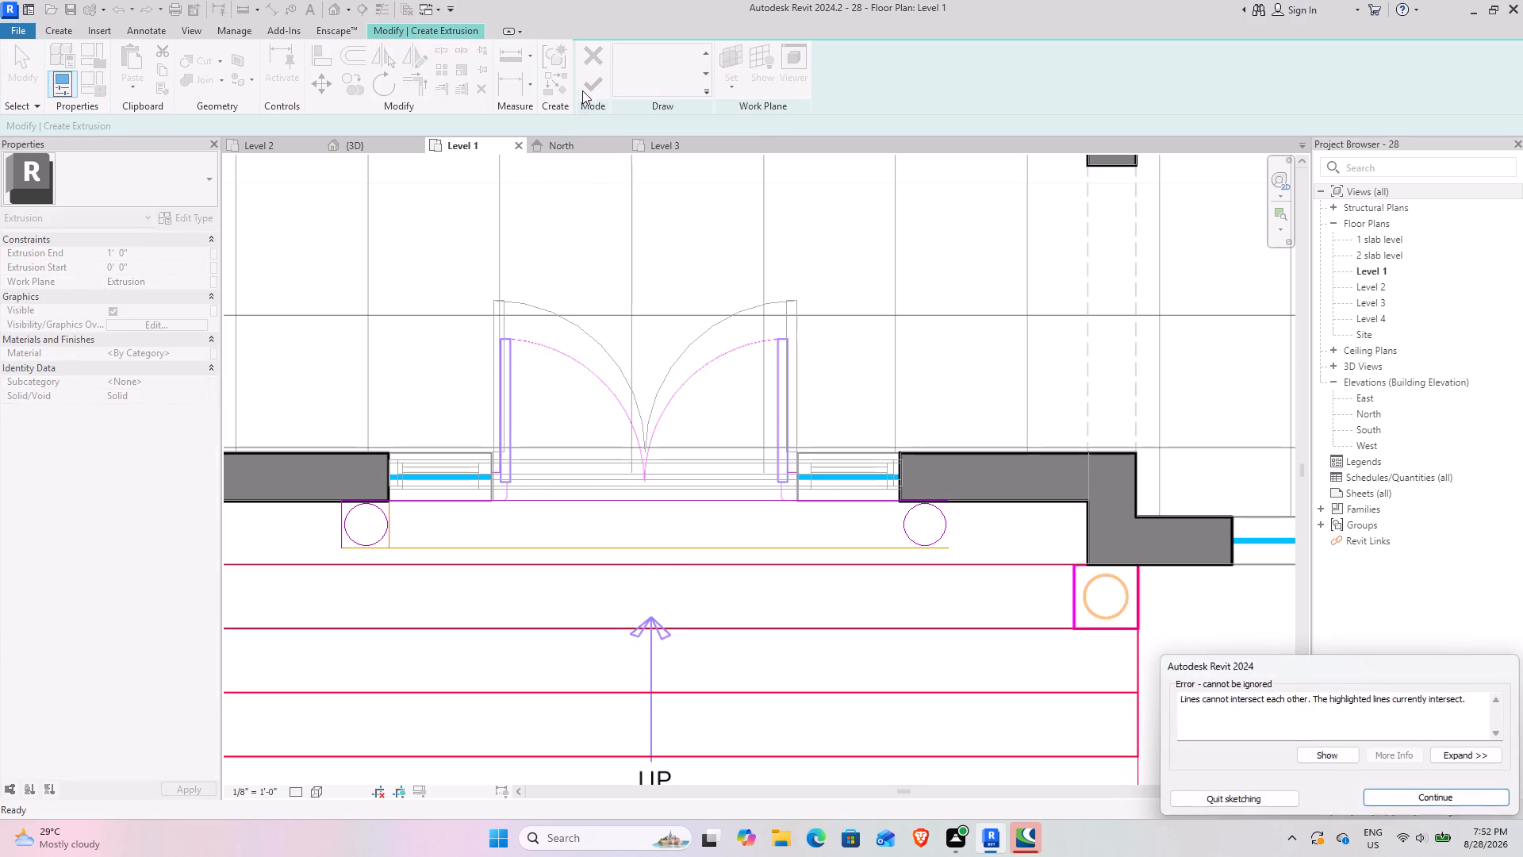
{"action": "left_click", "coordinate": [1465, 798]}
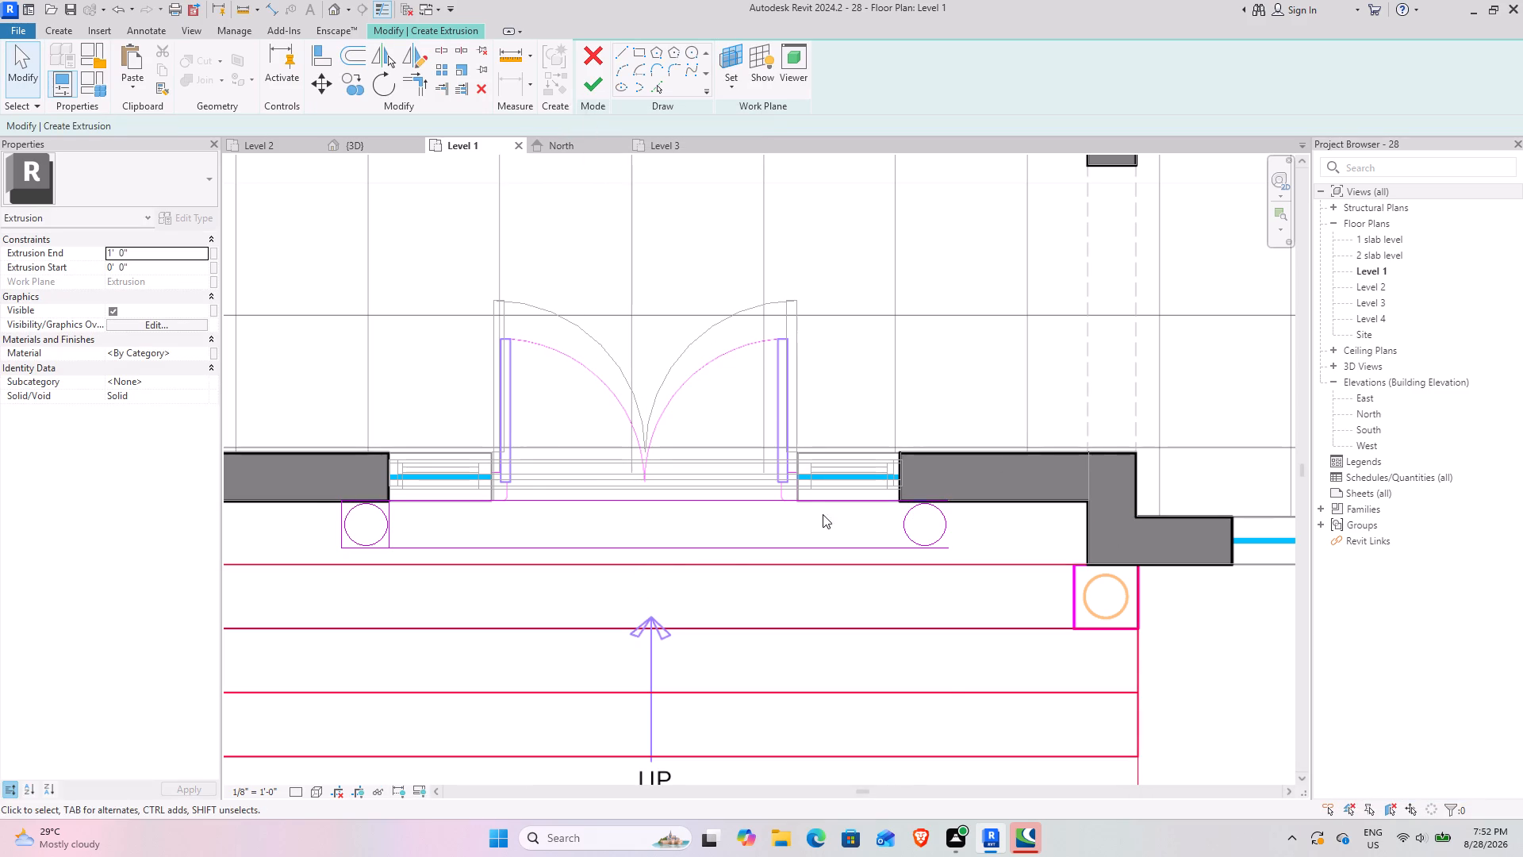
{"action": "key", "text": "grave"}
{"action": "key", "text": "Escape"}
{"action": "key", "text": "Escape"}
{"action": "key", "text": "Escape"}
{"action": "left_click_drag", "start_coordinate": [757, 589], "coordinate": [627, 467]}
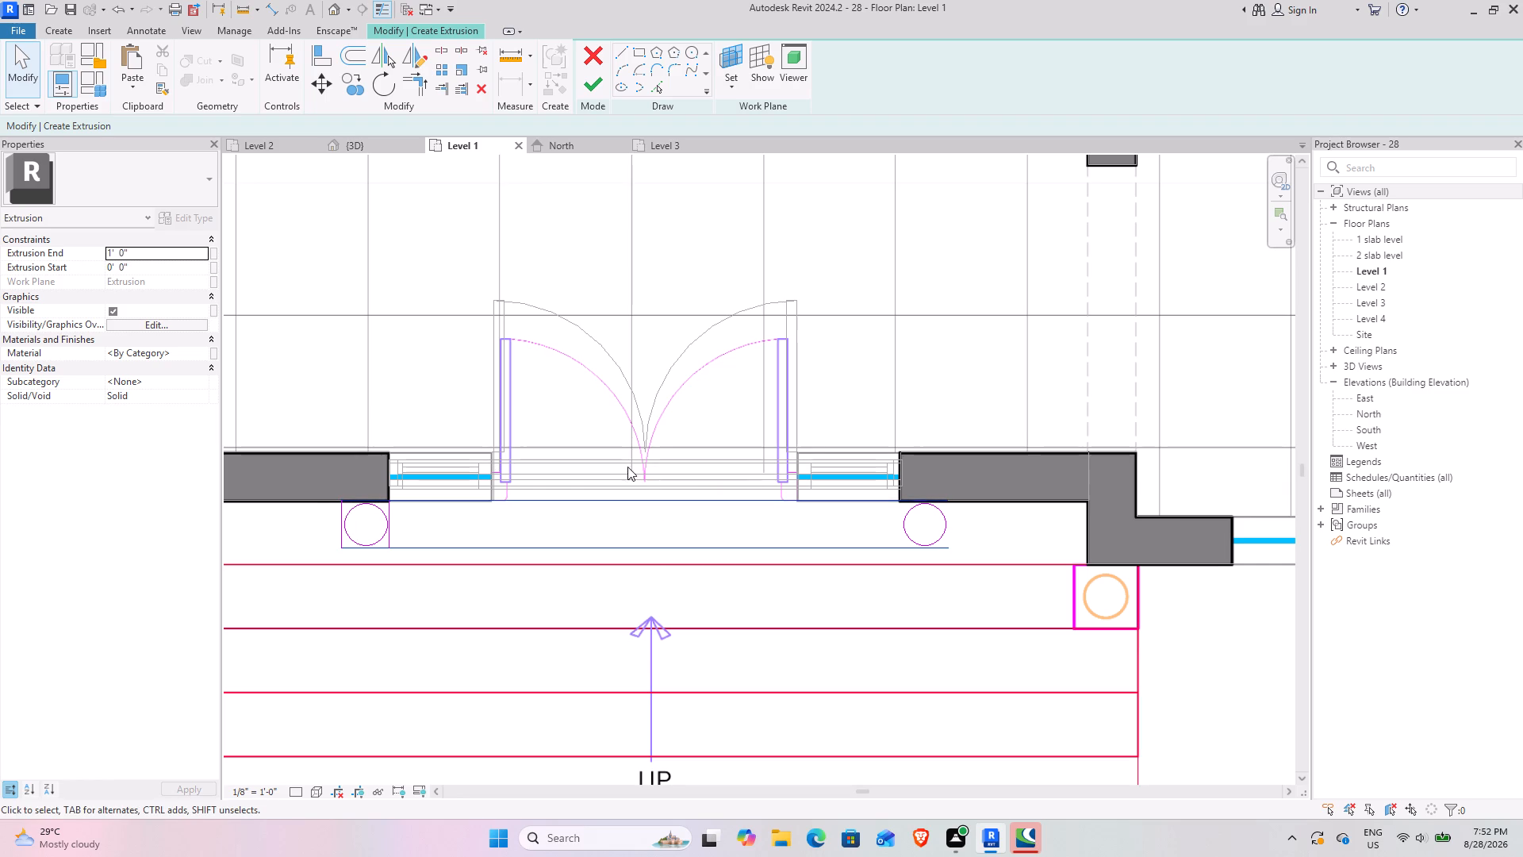
{"action": "left_click", "coordinate": [489, 88]}
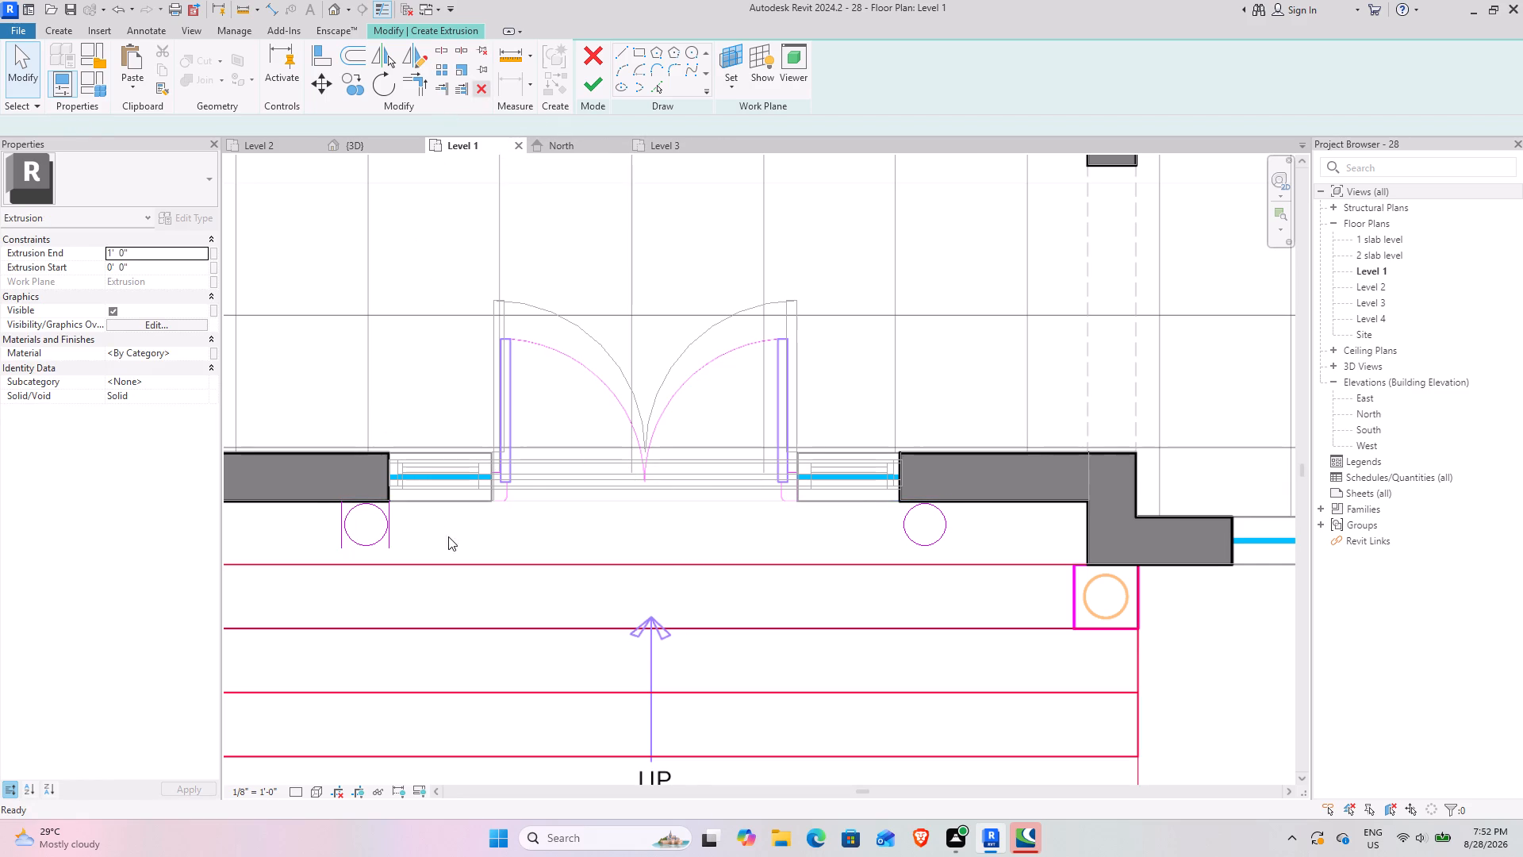
{"action": "scroll", "coordinate": [352, 505], "scroll_direction": "up", "scroll_amount": 10}
{"action": "left_click", "coordinate": [494, 599]}
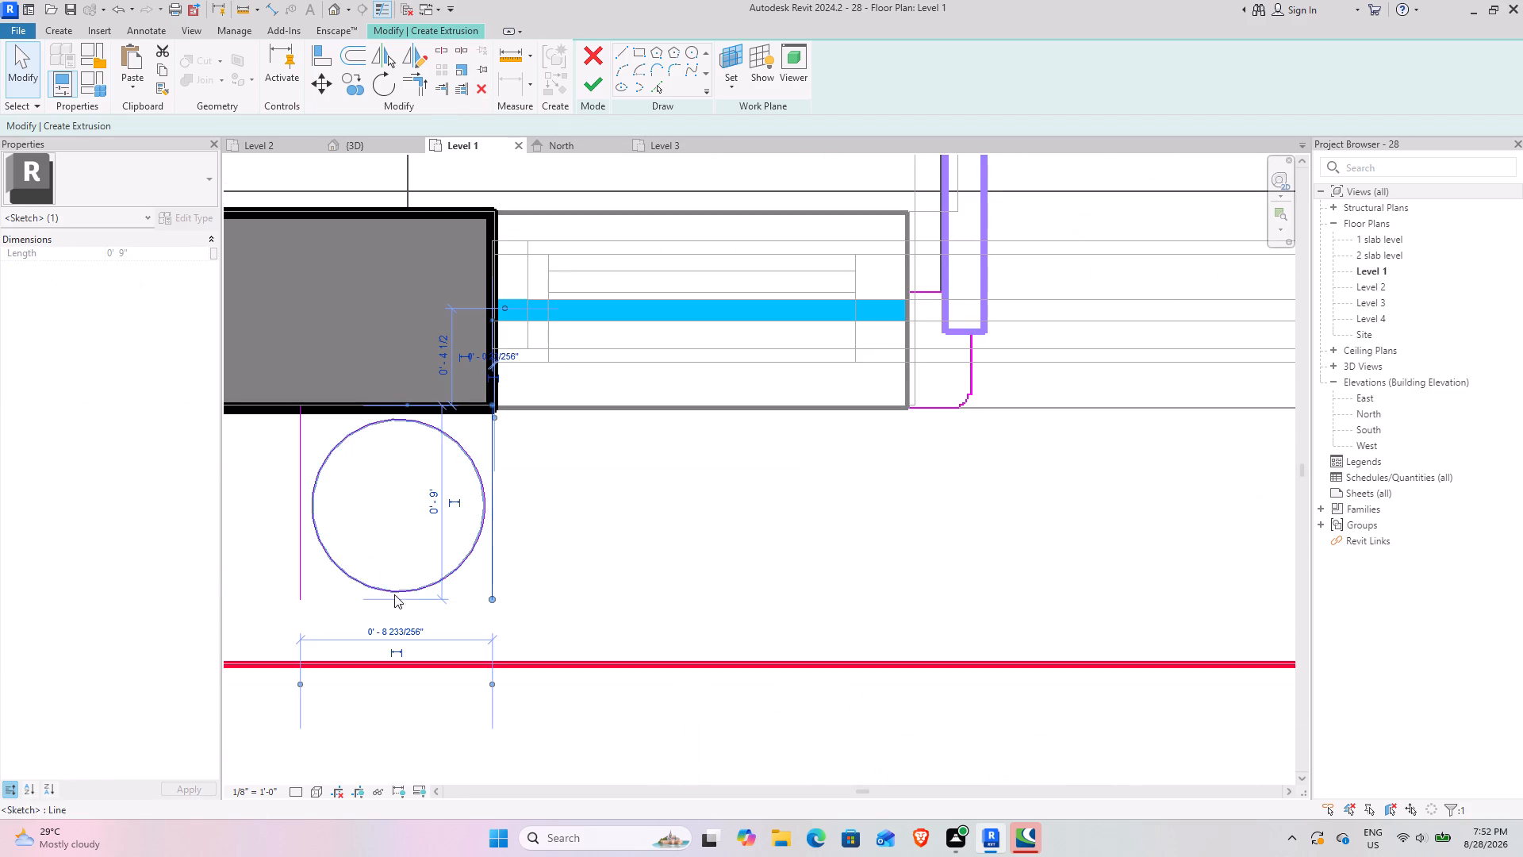
{"action": "left_click", "coordinate": [305, 578], "text": "ctrl"}
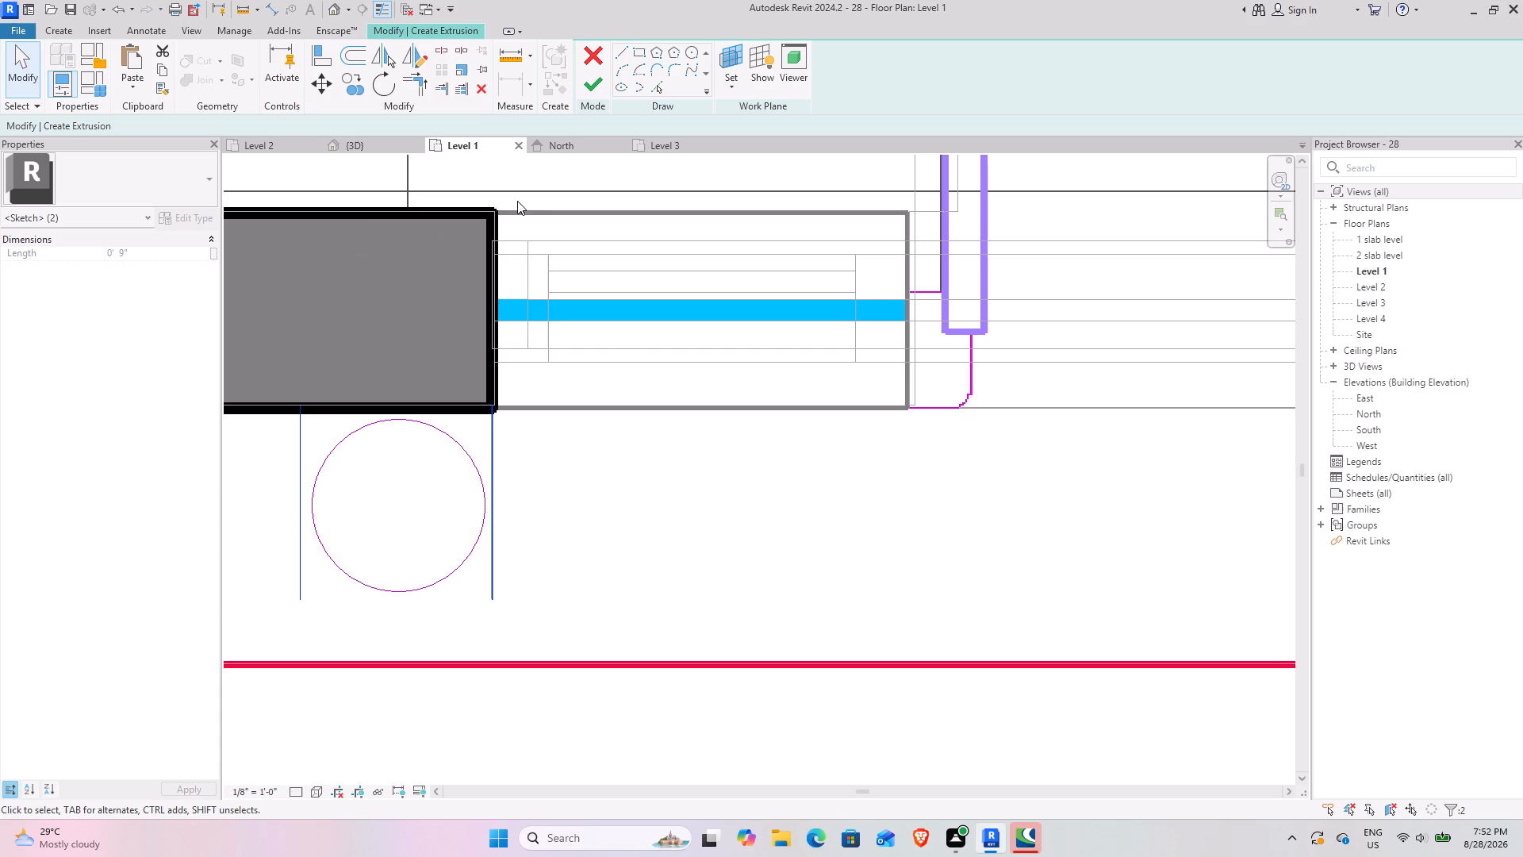
{"action": "left_click", "coordinate": [478, 83]}
{"action": "left_click", "coordinate": [593, 89]}
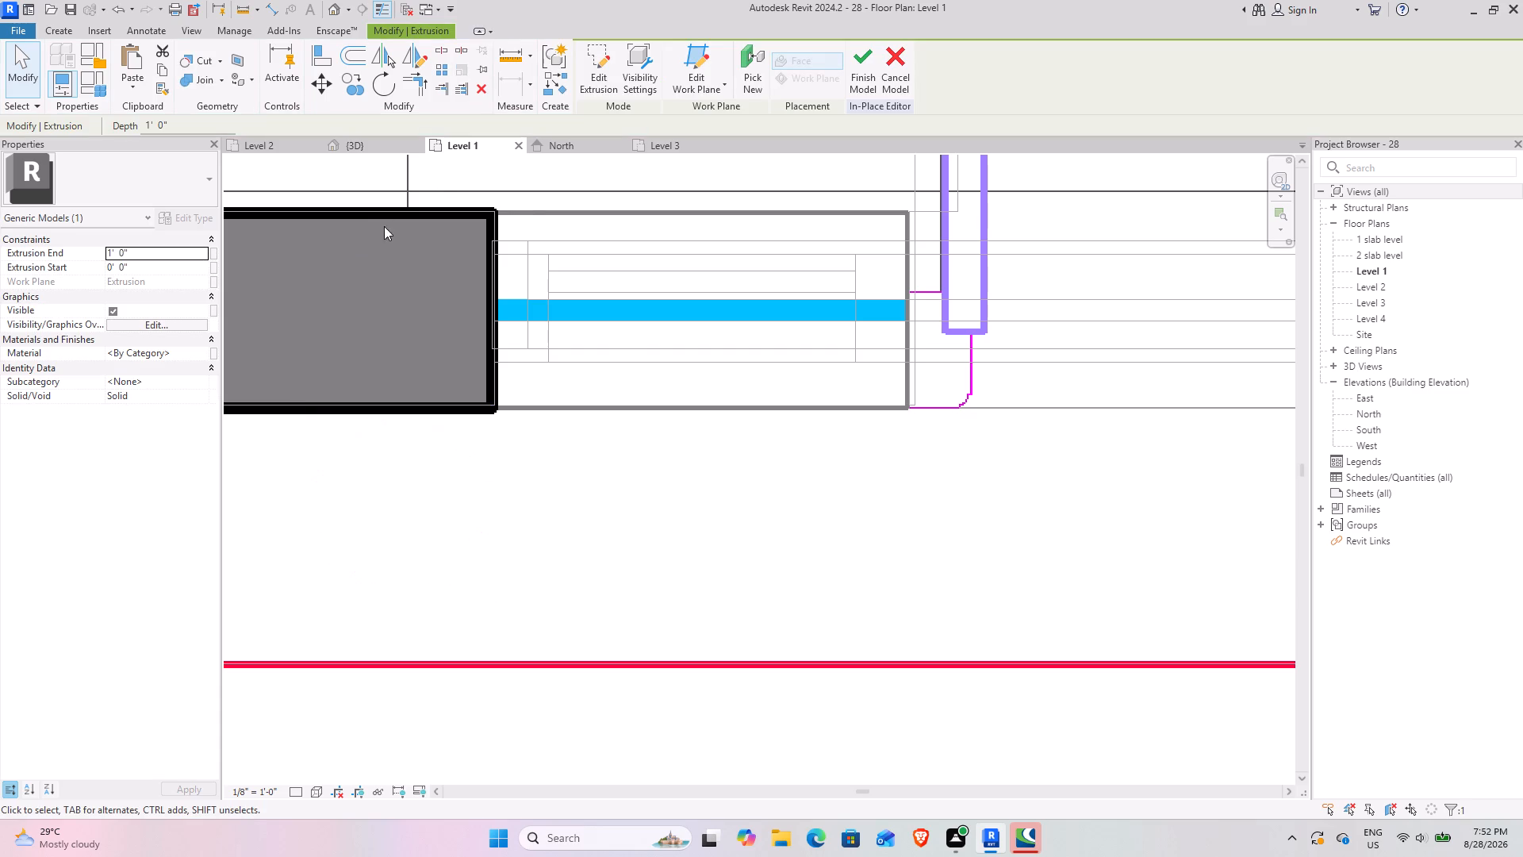
In the front 3D view, stretch the pair of round columns down to the base of the entrance door.
{"action": "left_click", "coordinate": [374, 146]}
{"action": "scroll", "coordinate": [613, 584], "scroll_direction": "down", "scroll_amount": 8}
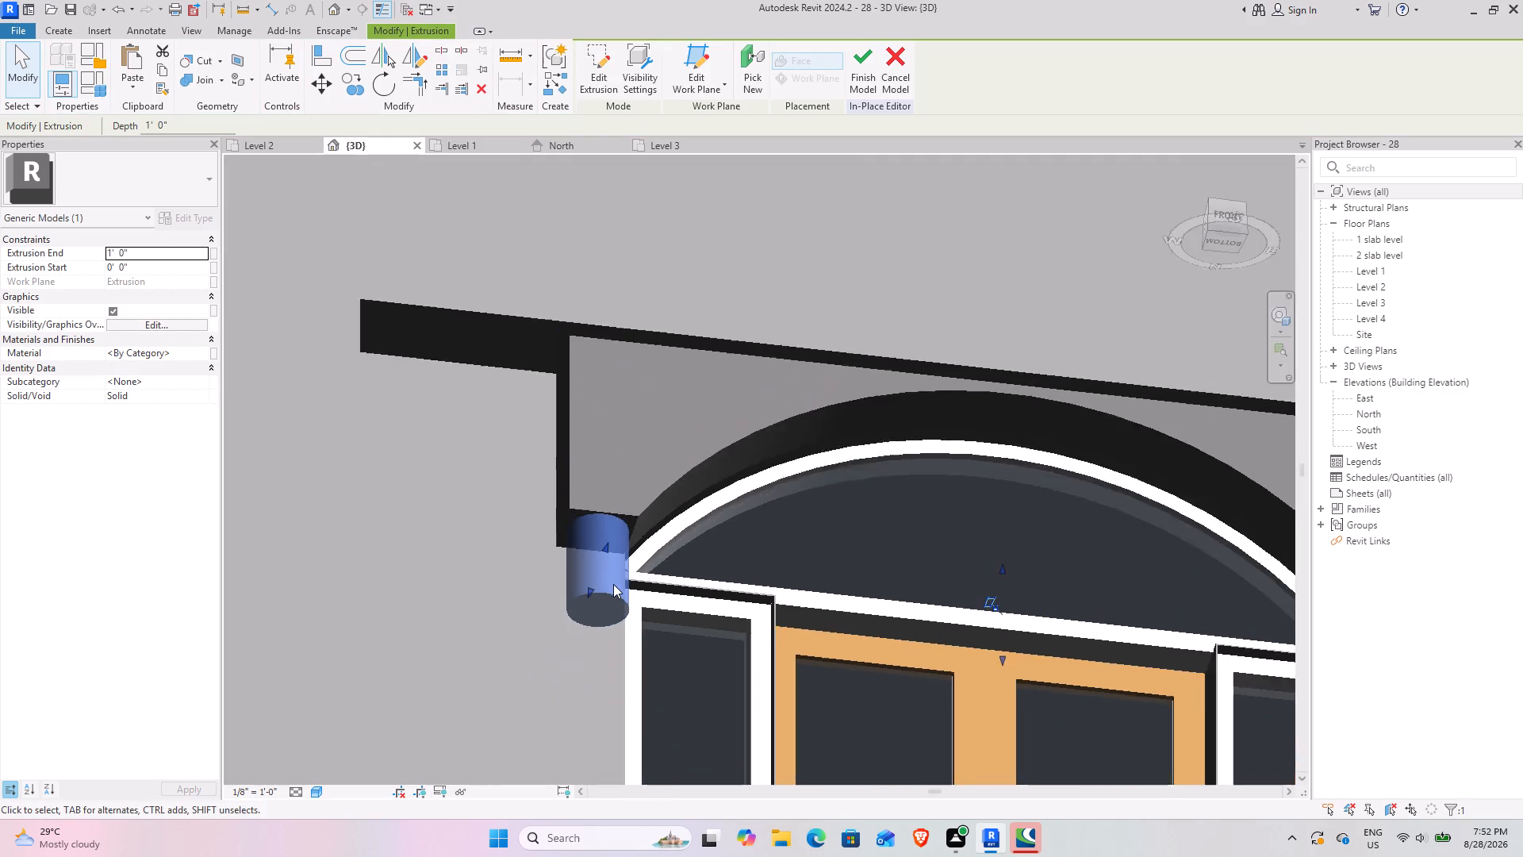
{"action": "scroll", "coordinate": [613, 584], "scroll_direction": "down", "scroll_amount": 4}
{"action": "middle_click_drag", "start_coordinate": [681, 587], "coordinate": [592, 674], "text": "shift"}
{"action": "scroll", "coordinate": [592, 674], "scroll_direction": "down", "scroll_amount": 9}
{"action": "middle_click_drag", "start_coordinate": [620, 659], "coordinate": [641, 522]}
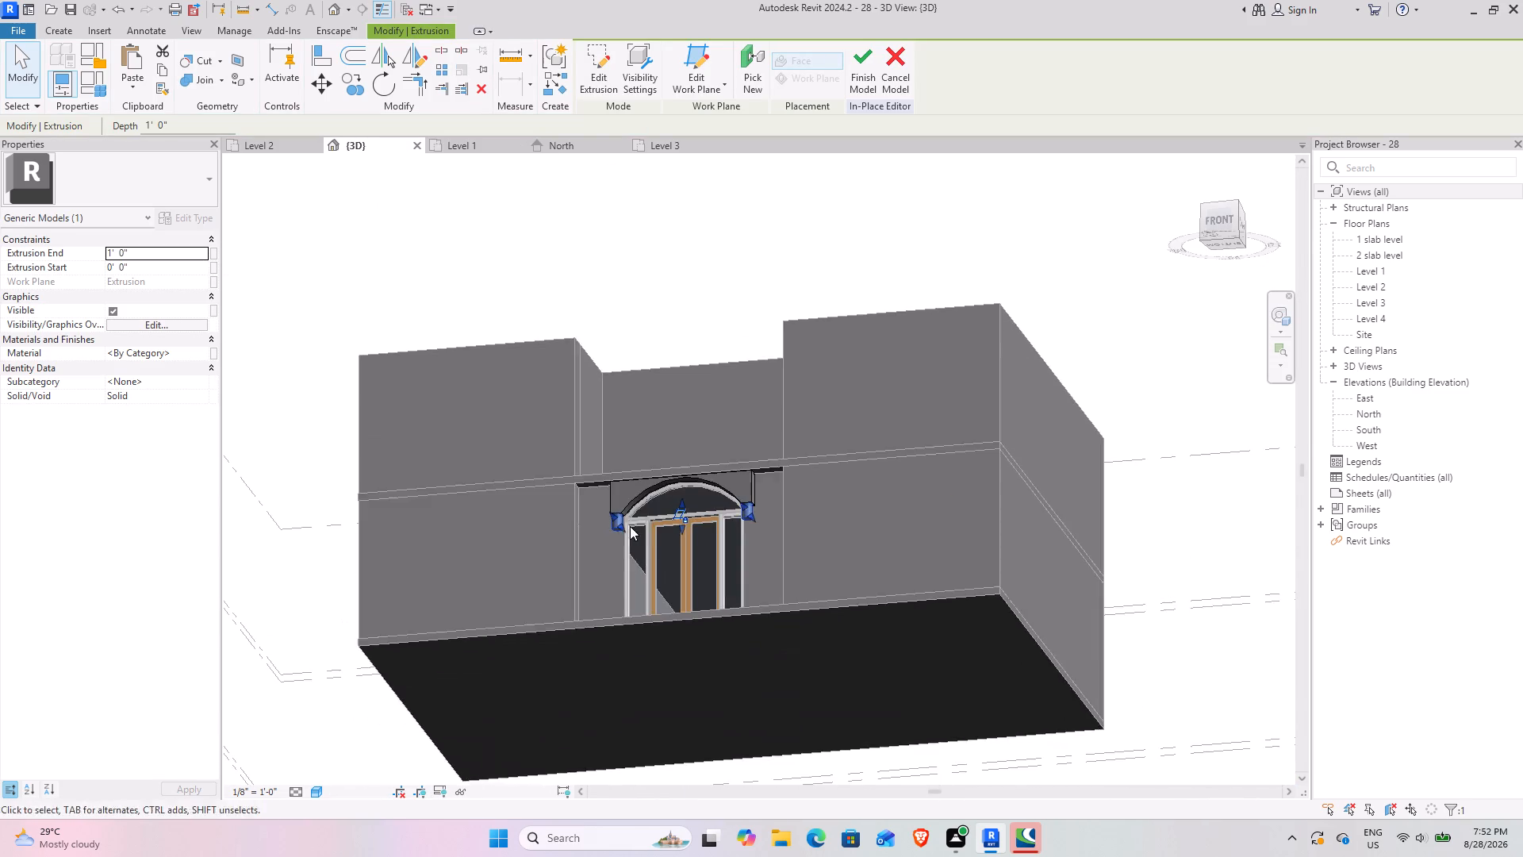
{"action": "middle_click_drag", "start_coordinate": [629, 526], "coordinate": [704, 705], "text": "shift"}
{"action": "scroll", "coordinate": [764, 541], "scroll_direction": "up", "scroll_amount": 6}
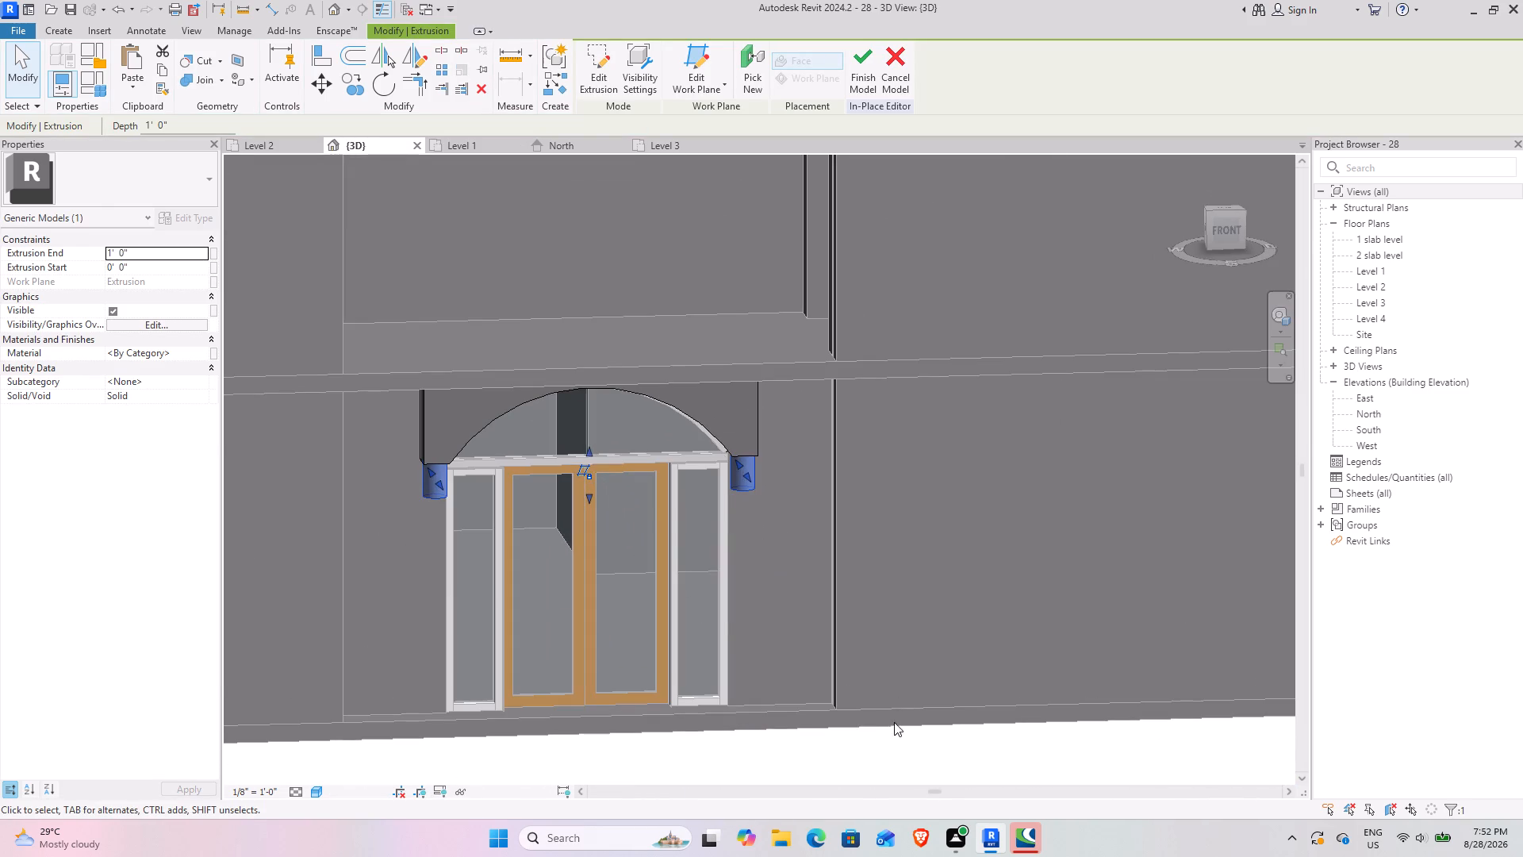
{"action": "left_click", "coordinate": [877, 772]}
{"action": "left_click", "coordinate": [738, 491]}
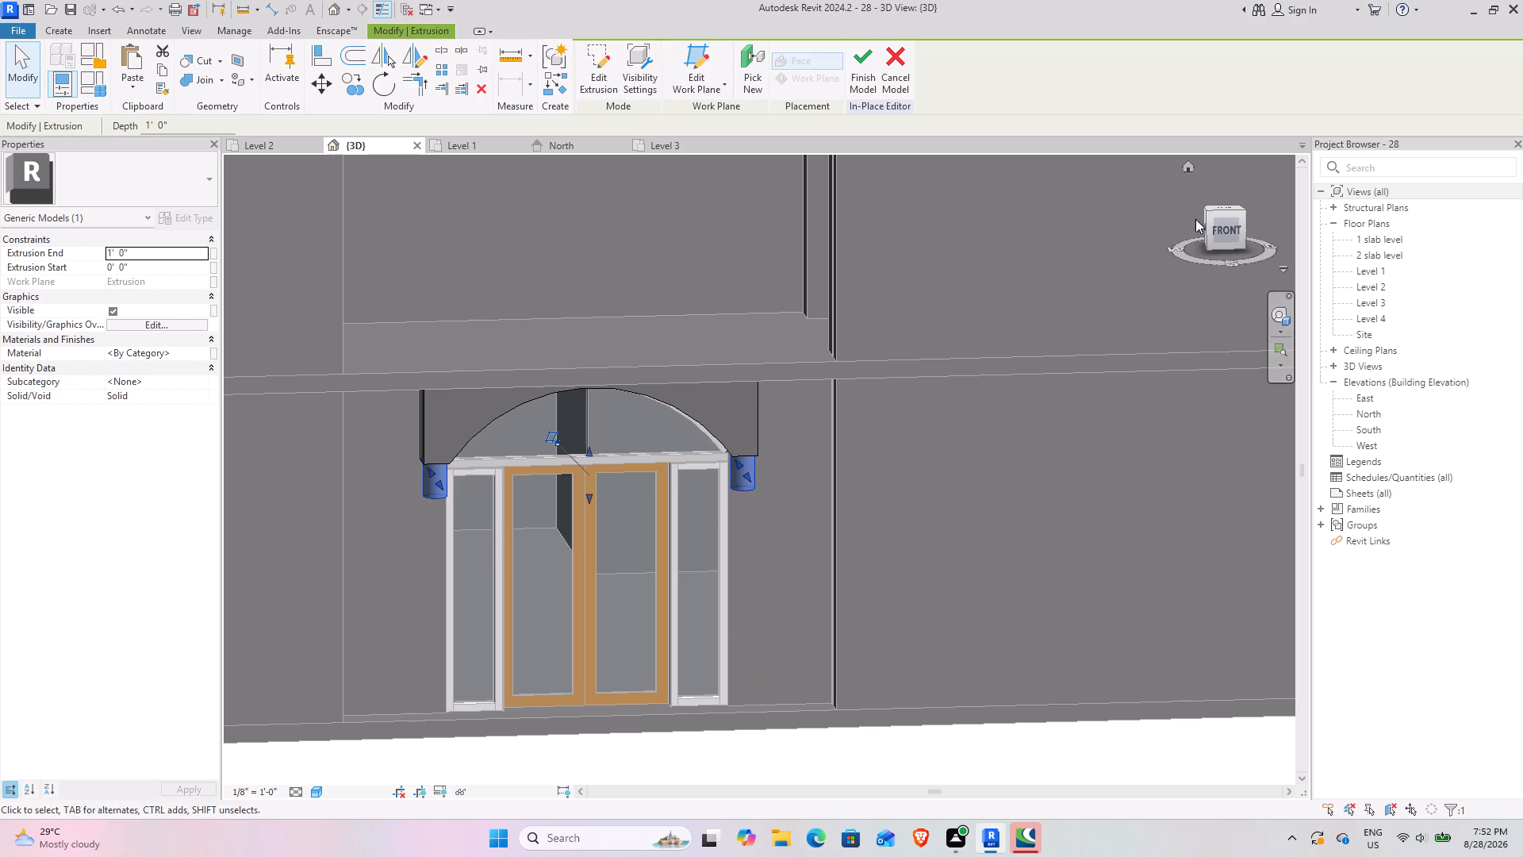
{"action": "left_click", "coordinate": [1222, 229]}
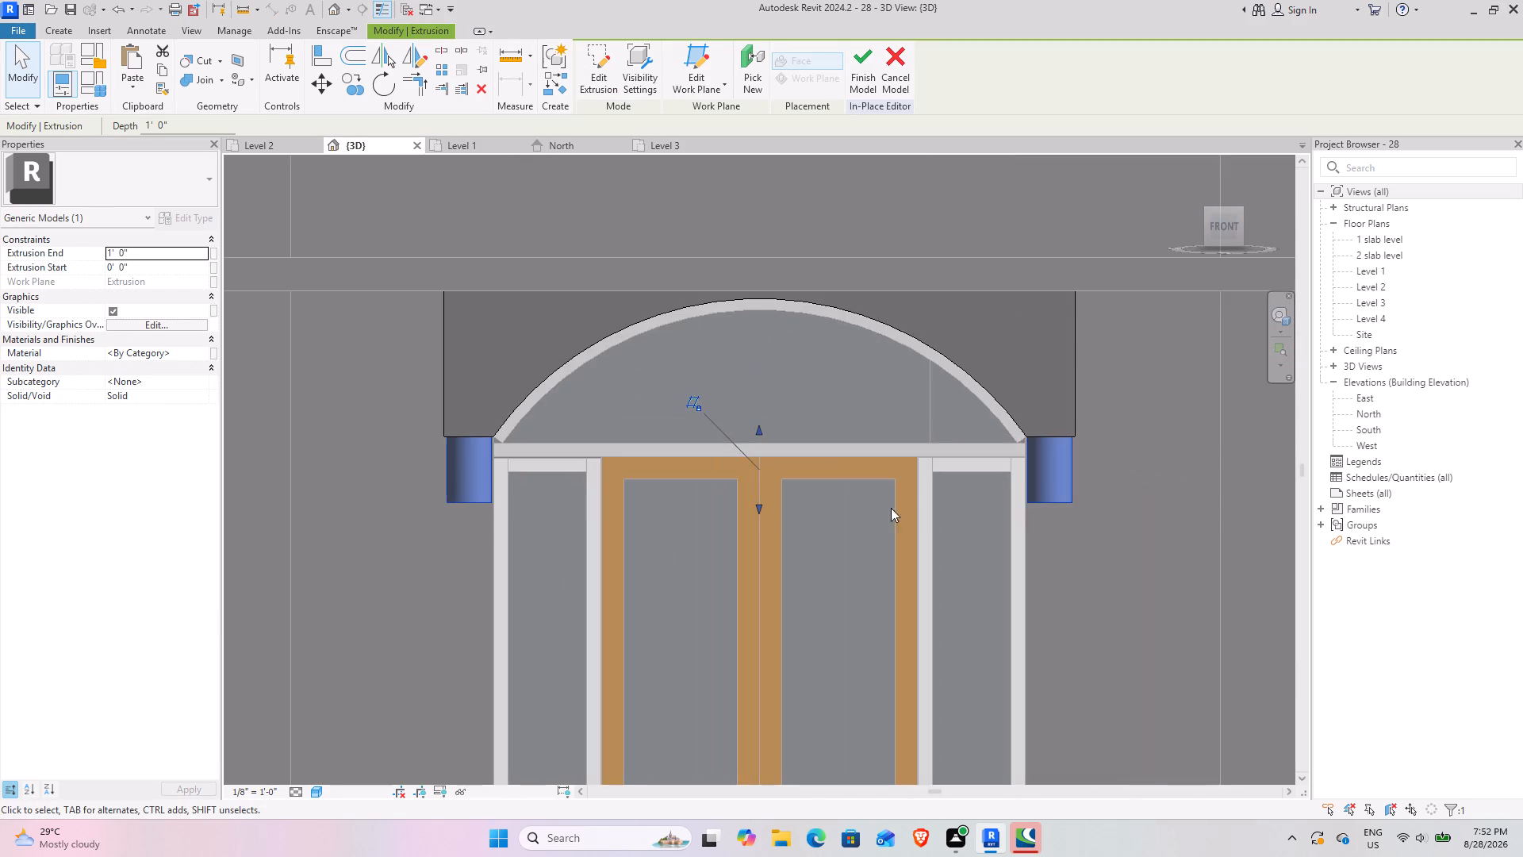
{"action": "scroll", "coordinate": [866, 527], "scroll_direction": "down", "scroll_amount": 3}
{"action": "middle_click_drag", "start_coordinate": [834, 521], "coordinate": [693, 340]}
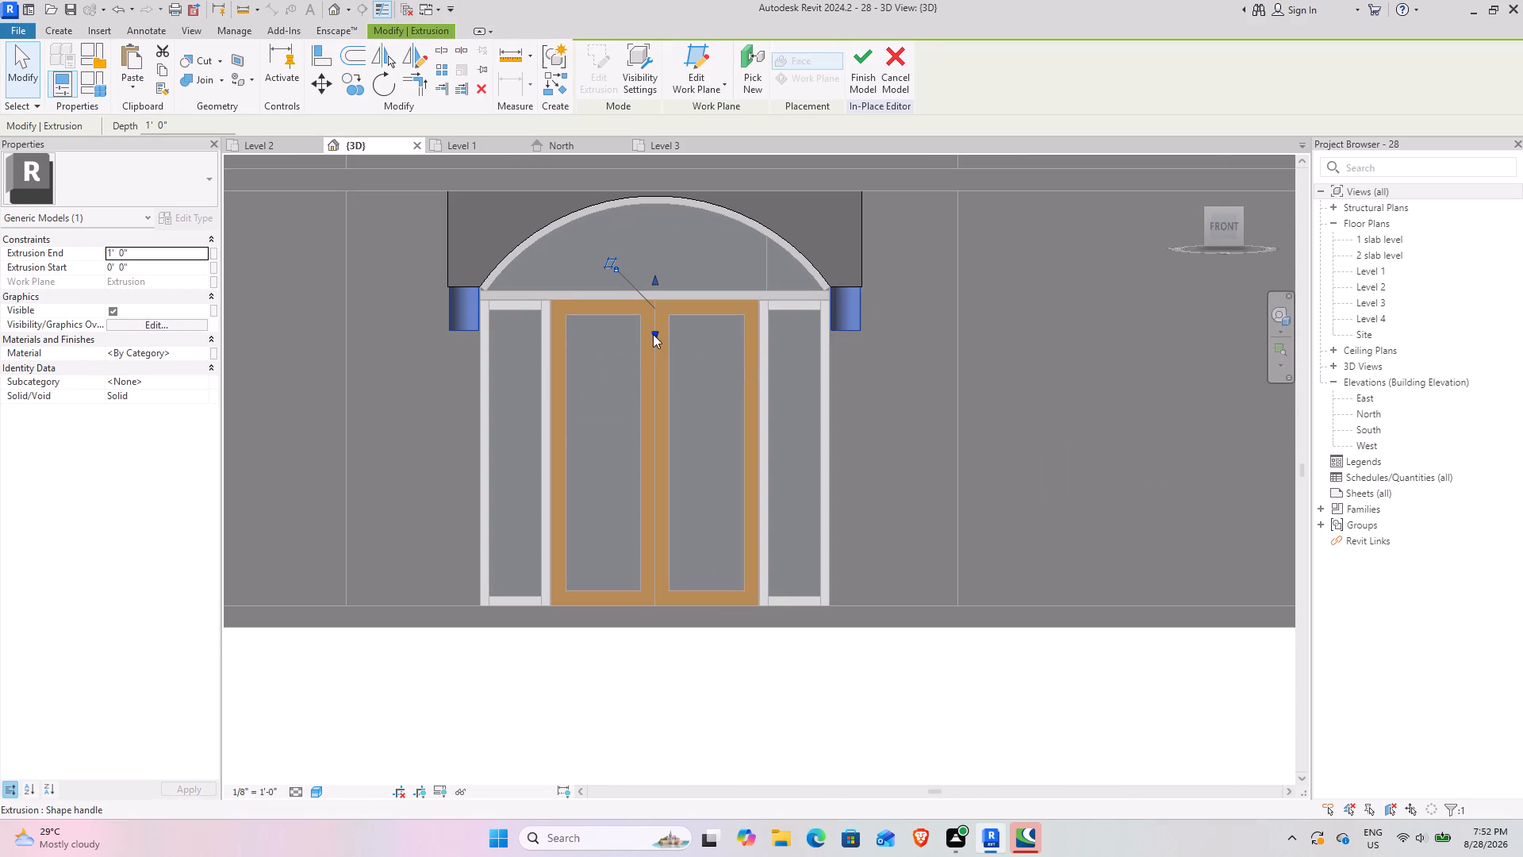
{"action": "left_click_drag", "start_coordinate": [653, 334], "coordinate": [653, 604]}
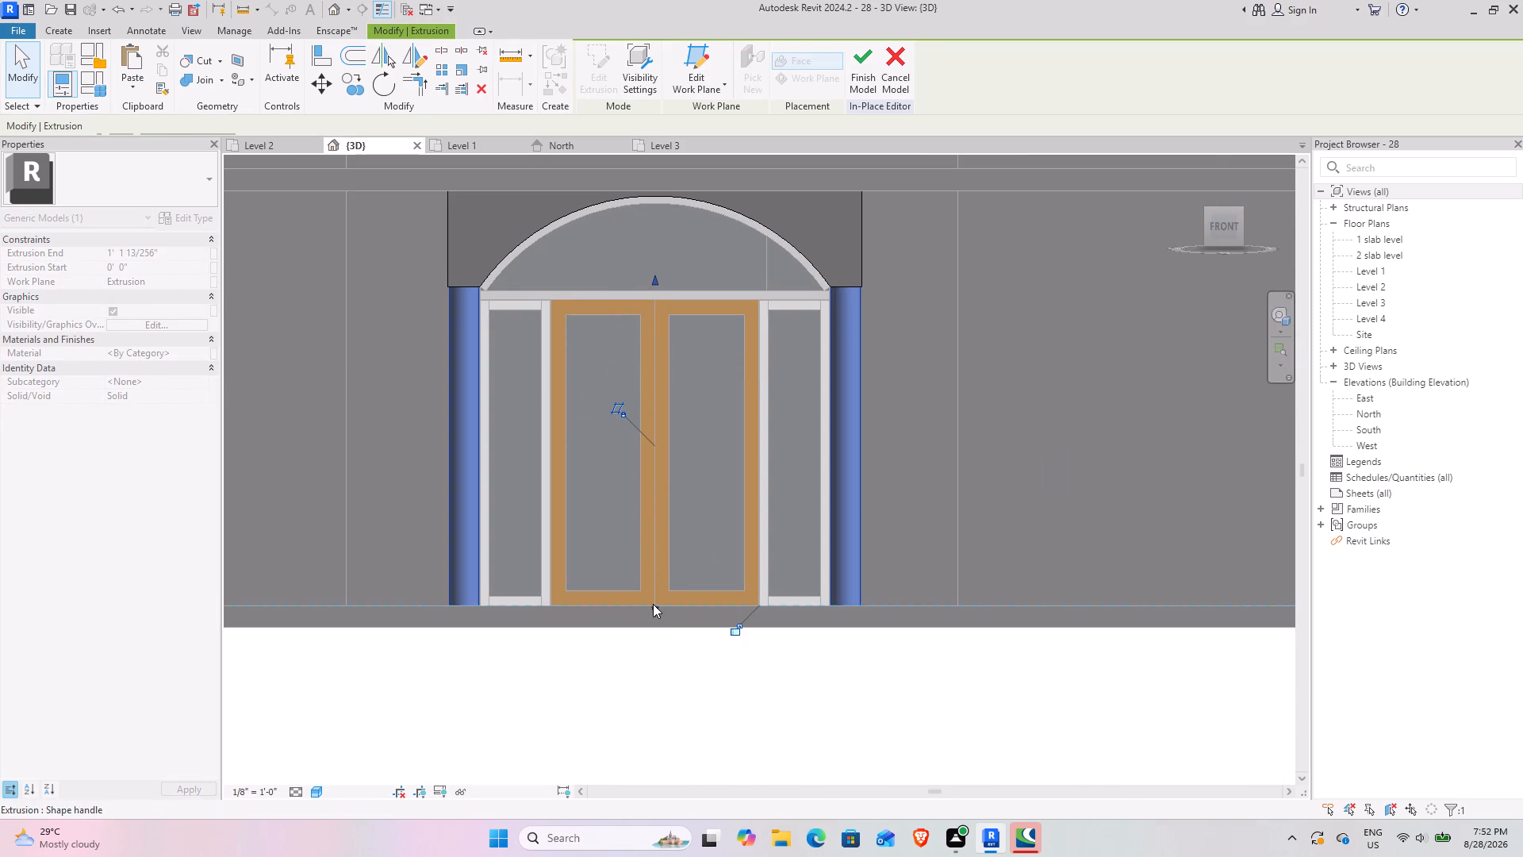
{"action": "left_click", "coordinate": [777, 717]}
Examine the two round columns, the arched infill and the slab around the entrance from both sides in 3D.
{"action": "scroll", "coordinate": [753, 694], "scroll_direction": "down", "scroll_amount": 5}
{"action": "middle_click_drag", "start_coordinate": [654, 644], "coordinate": [774, 764], "text": "shift"}
{"action": "middle_click_drag", "start_coordinate": [758, 747], "coordinate": [546, 654], "text": "shift"}
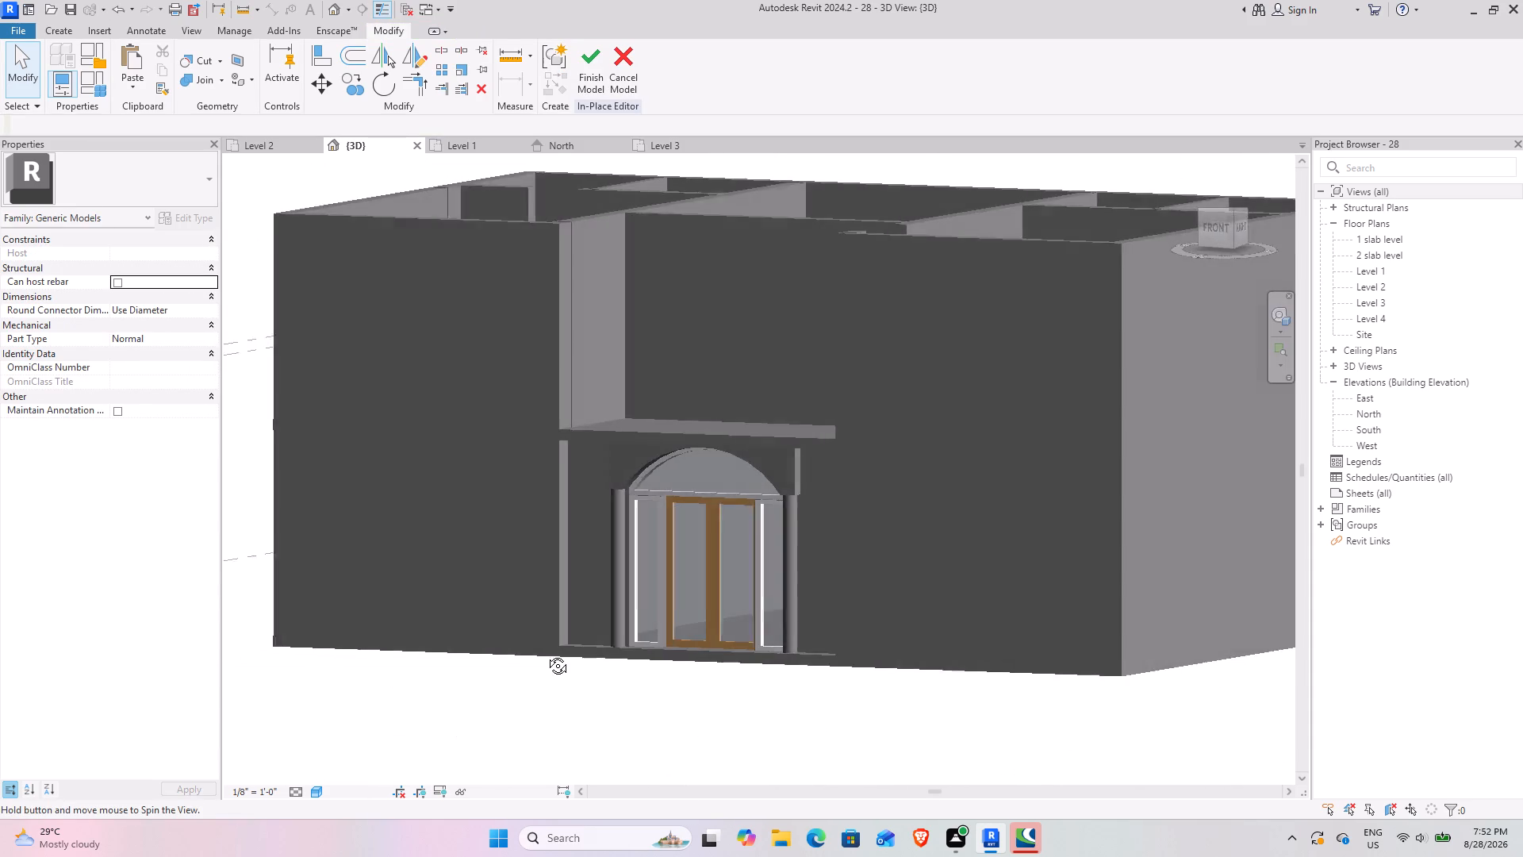
{"action": "middle_click_drag", "start_coordinate": [546, 654], "coordinate": [535, 654], "text": "shift"}
{"action": "scroll", "coordinate": [535, 654], "scroll_direction": "down", "scroll_amount": 4}
{"action": "middle_click_drag", "start_coordinate": [479, 668], "coordinate": [759, 694], "text": "shift"}
{"action": "scroll", "coordinate": [680, 650], "scroll_direction": "up", "scroll_amount": 4}
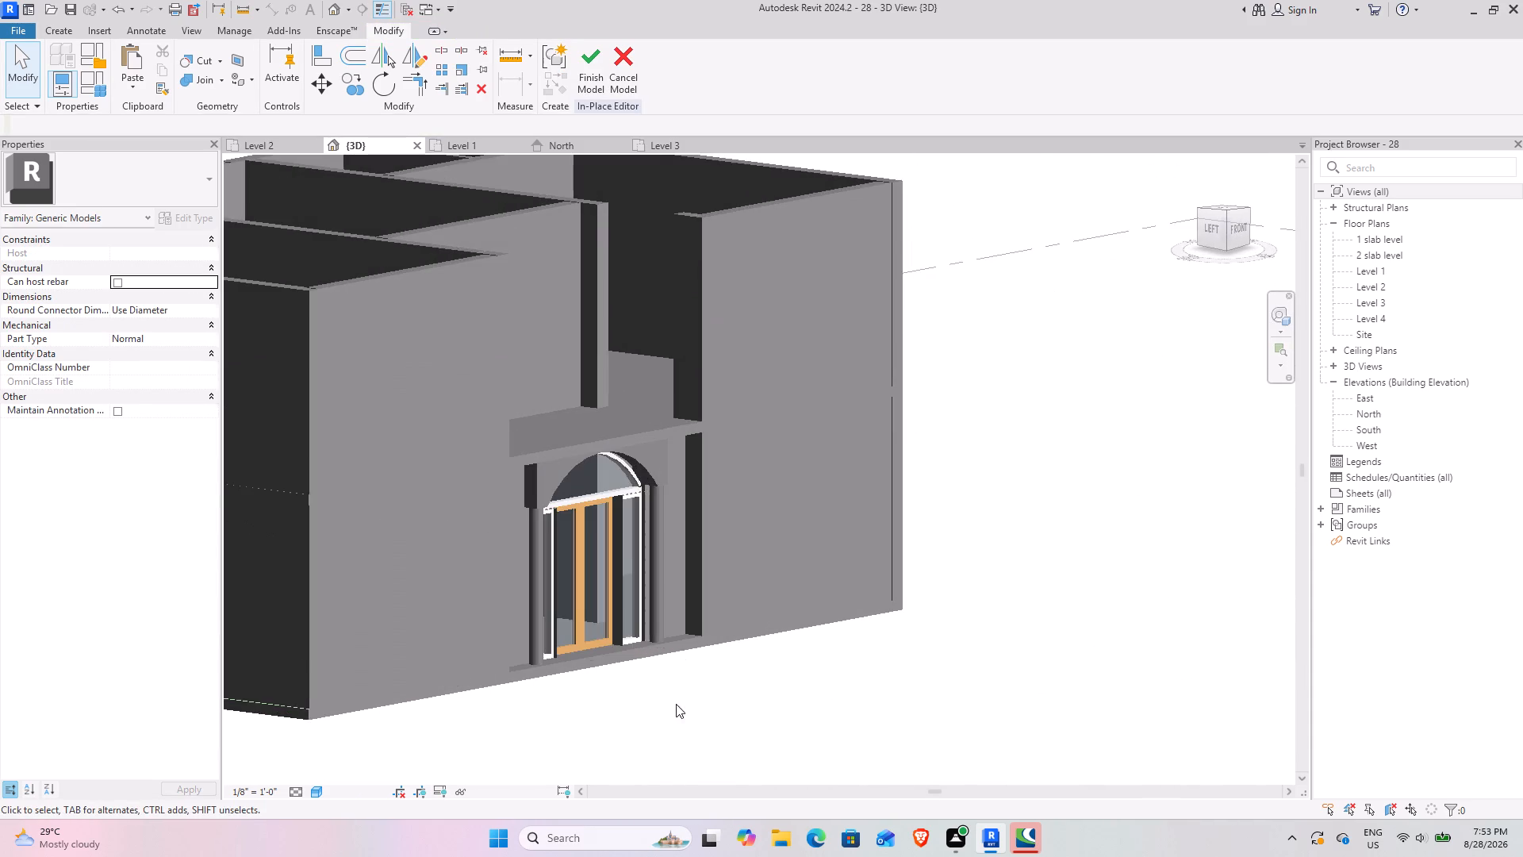
{"action": "middle_click_drag", "start_coordinate": [673, 701], "coordinate": [498, 651], "text": "shift"}
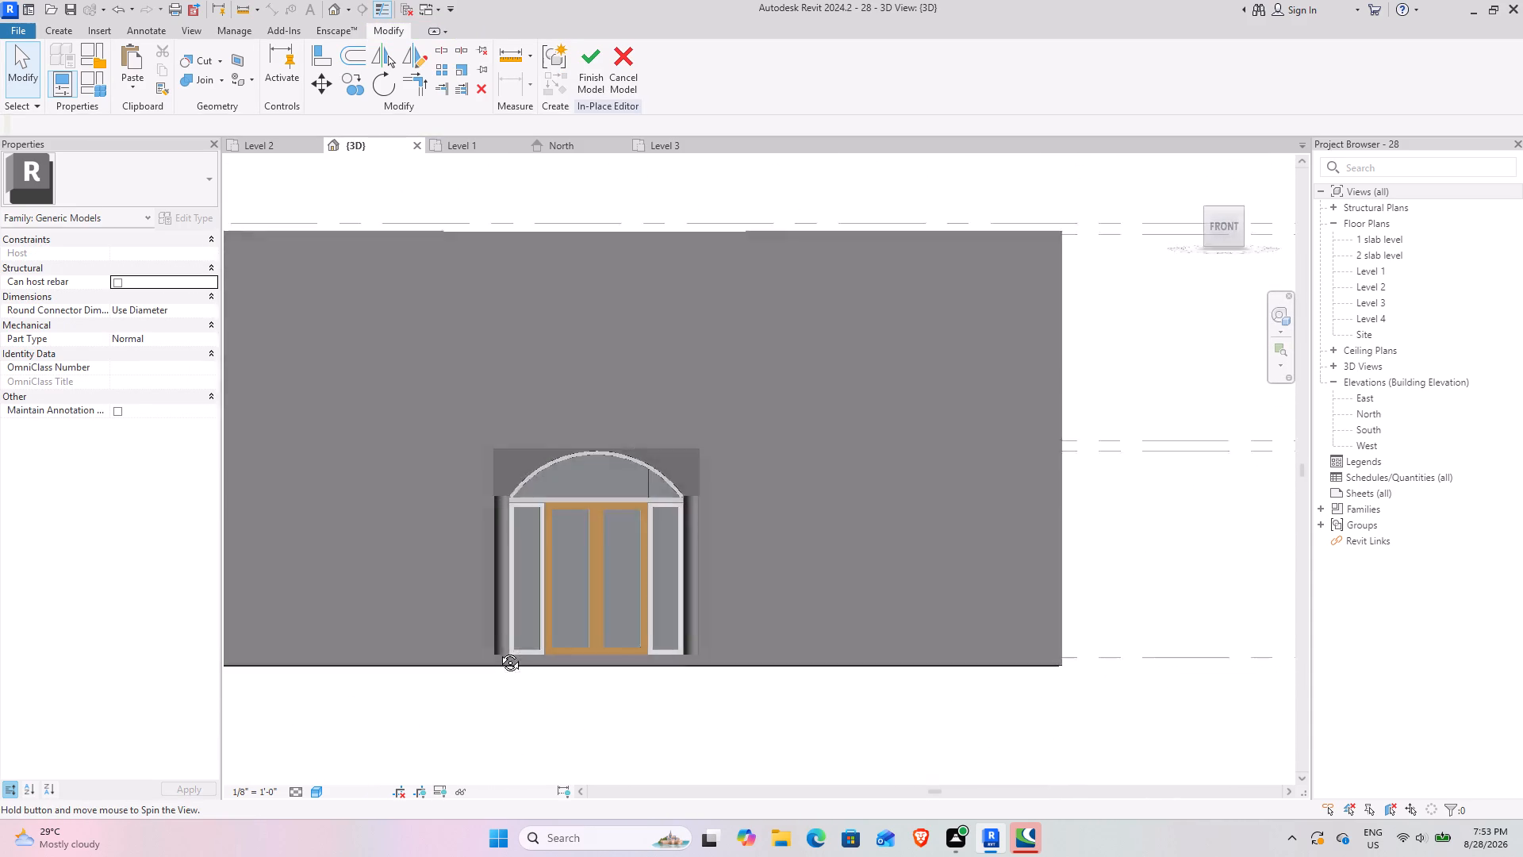
{"action": "middle_click_drag", "start_coordinate": [498, 651], "coordinate": [324, 655], "text": "shift"}
{"action": "scroll", "coordinate": [324, 655], "scroll_direction": "down", "scroll_amount": 4}
{"action": "middle_click_drag", "start_coordinate": [286, 669], "coordinate": [468, 736], "text": "shift"}
{"action": "middle_click_drag", "start_coordinate": [481, 732], "coordinate": [383, 693]}
{"action": "scroll", "coordinate": [500, 544], "scroll_direction": "up", "scroll_amount": 5}
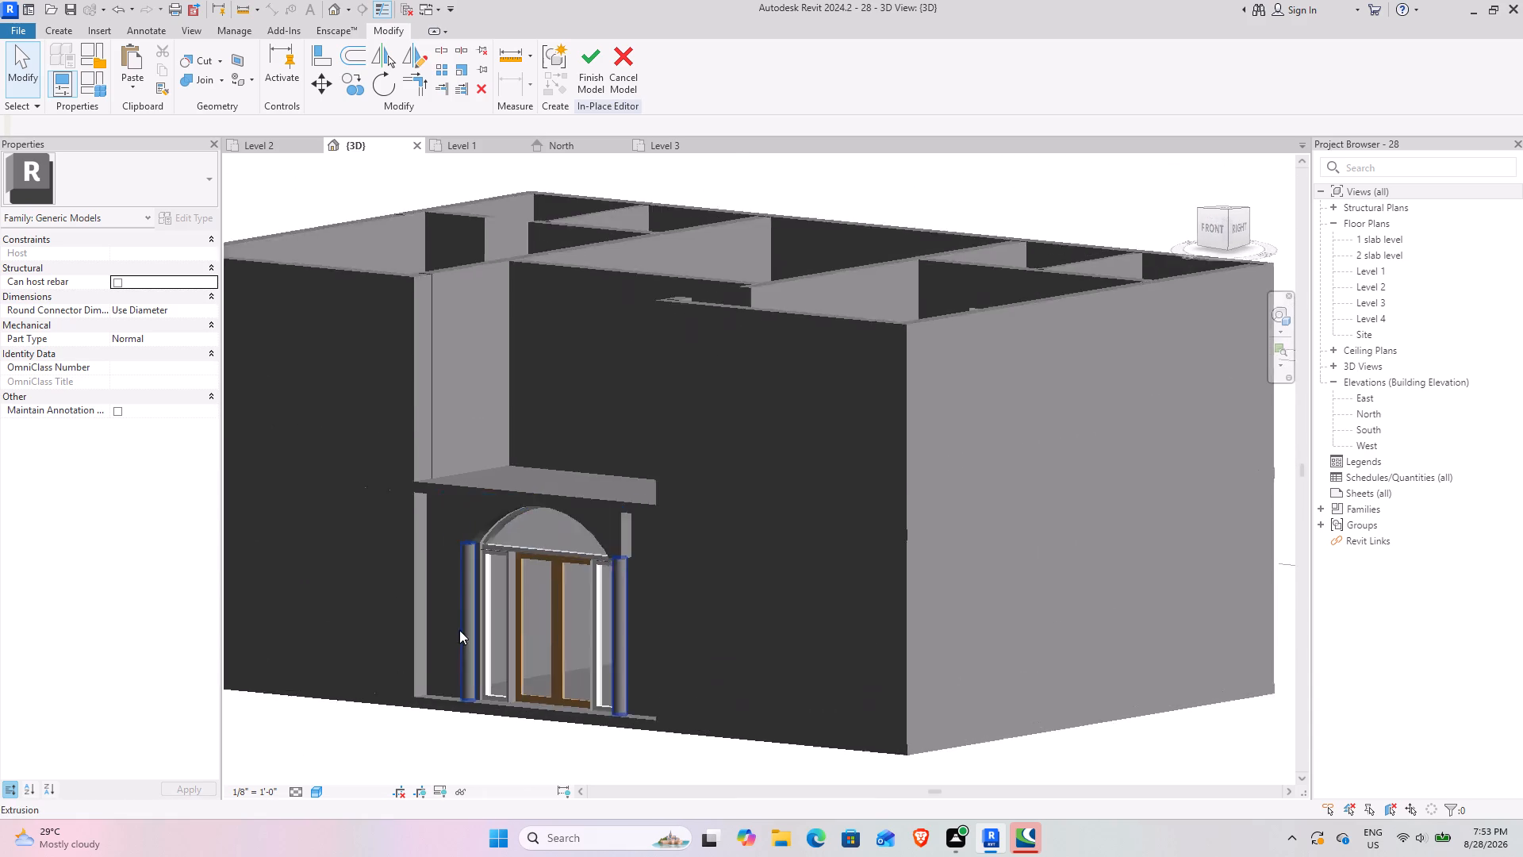
{"action": "scroll", "coordinate": [459, 630], "scroll_direction": "up", "scroll_amount": 2}
{"action": "middle_click_drag", "start_coordinate": [443, 655], "coordinate": [468, 677], "text": "shift"}
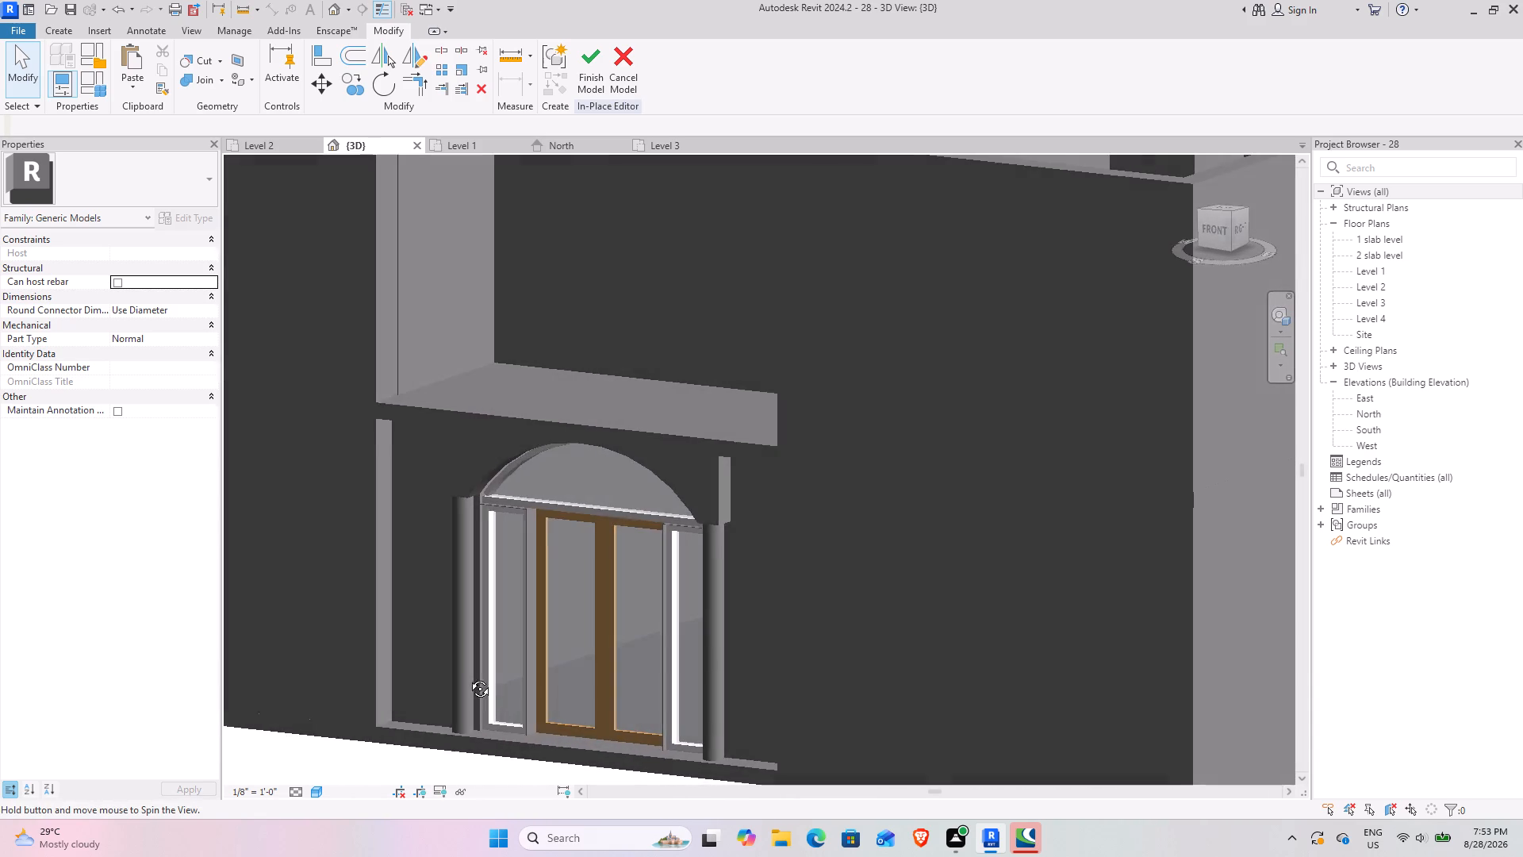
{"action": "middle_click_drag", "start_coordinate": [468, 677], "coordinate": [428, 671], "text": "shift"}
{"action": "scroll", "coordinate": [424, 666], "scroll_direction": "down", "scroll_amount": 4}
{"action": "middle_click_drag", "start_coordinate": [394, 674], "coordinate": [433, 728]}
{"action": "middle_click_drag", "start_coordinate": [433, 728], "coordinate": [515, 613]}
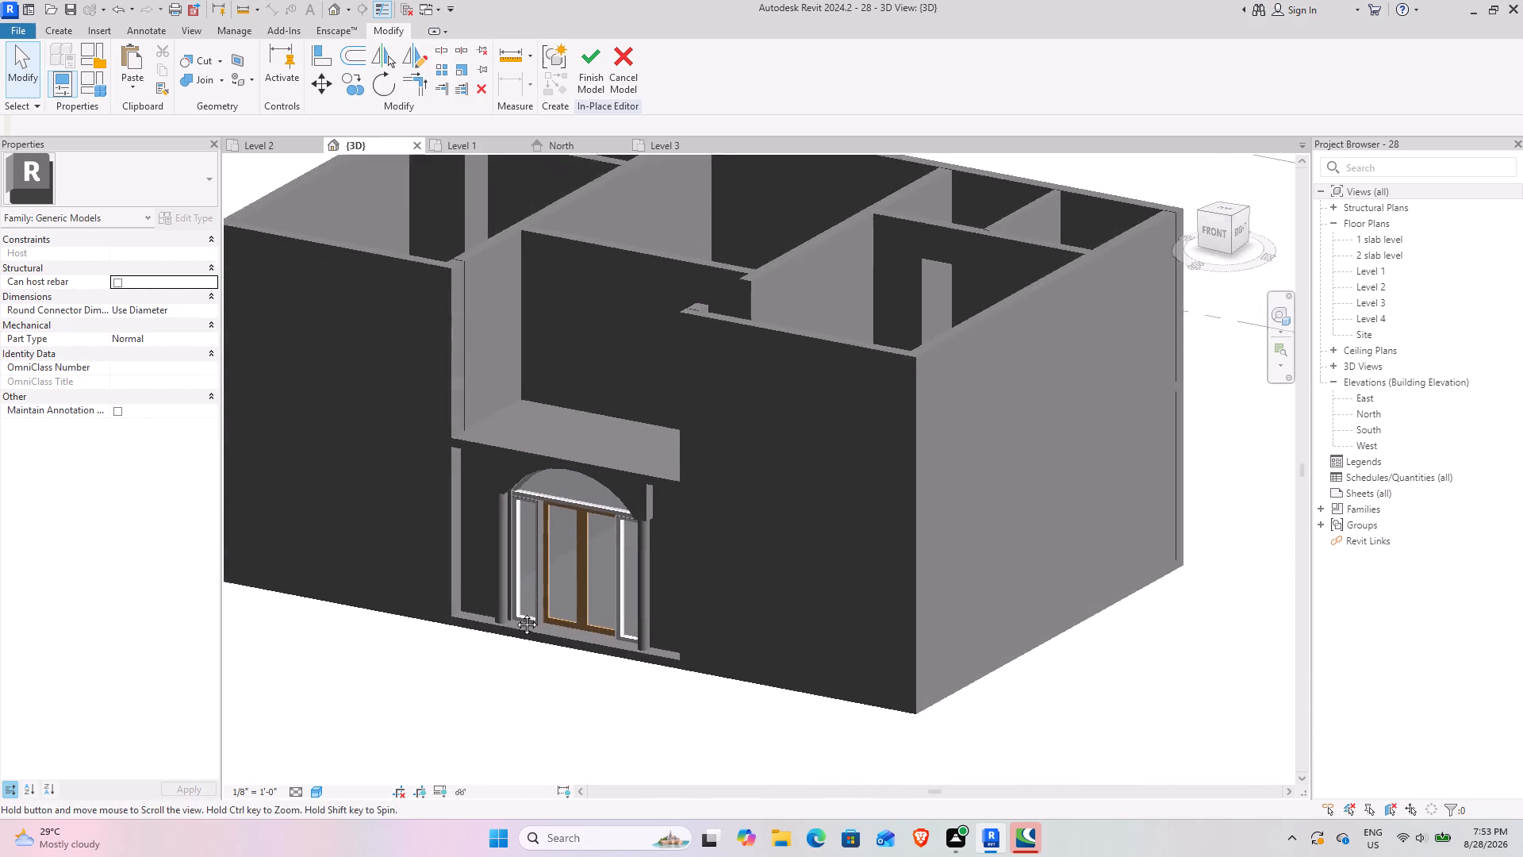
Check the two round columns in 3D and against the Level 1 plan, and finish the in-place model.
{"action": "middle_click_drag", "start_coordinate": [515, 613], "coordinate": [527, 585]}
{"action": "middle_click_drag", "start_coordinate": [526, 586], "coordinate": [497, 542]}
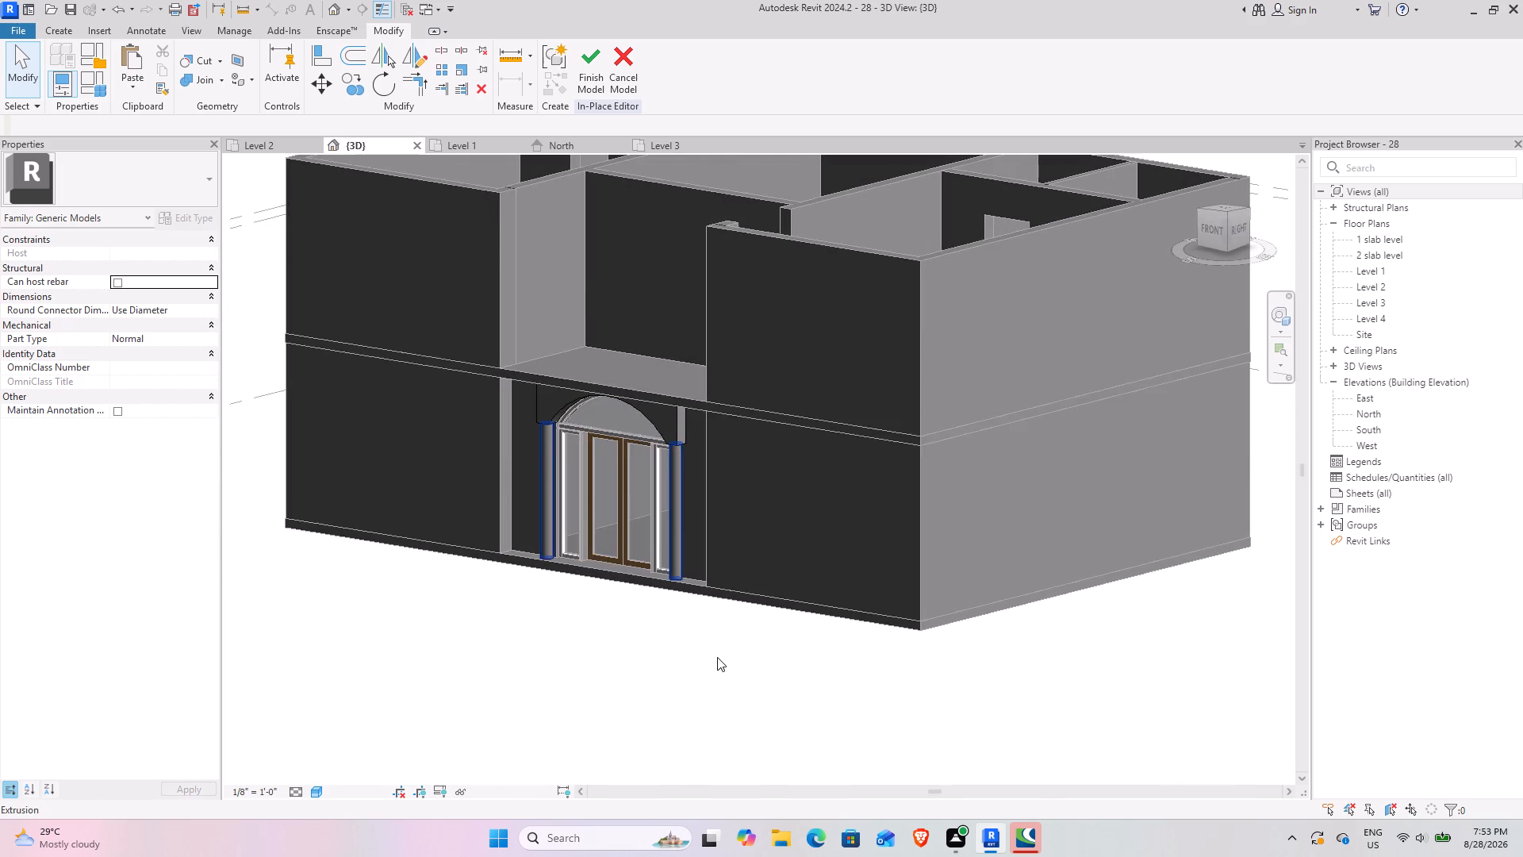
{"action": "scroll", "coordinate": [717, 657], "scroll_direction": "down", "scroll_amount": 3}
{"action": "middle_click_drag", "start_coordinate": [678, 667], "coordinate": [712, 628], "text": "shift"}
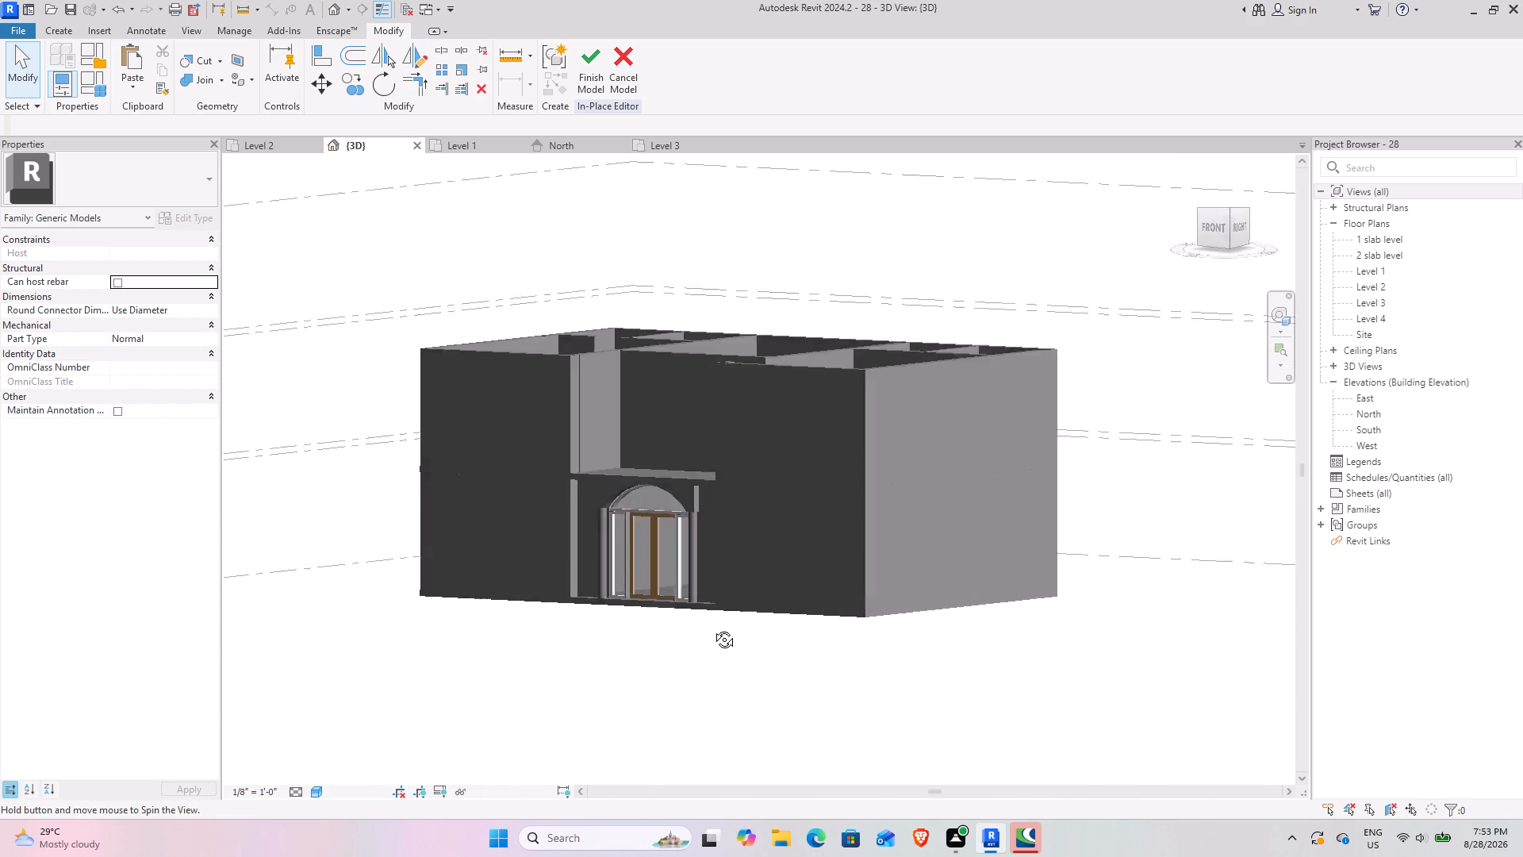
{"action": "middle_click_drag", "start_coordinate": [712, 628], "coordinate": [724, 633], "text": "shift"}
{"action": "left_click", "coordinate": [468, 145]}
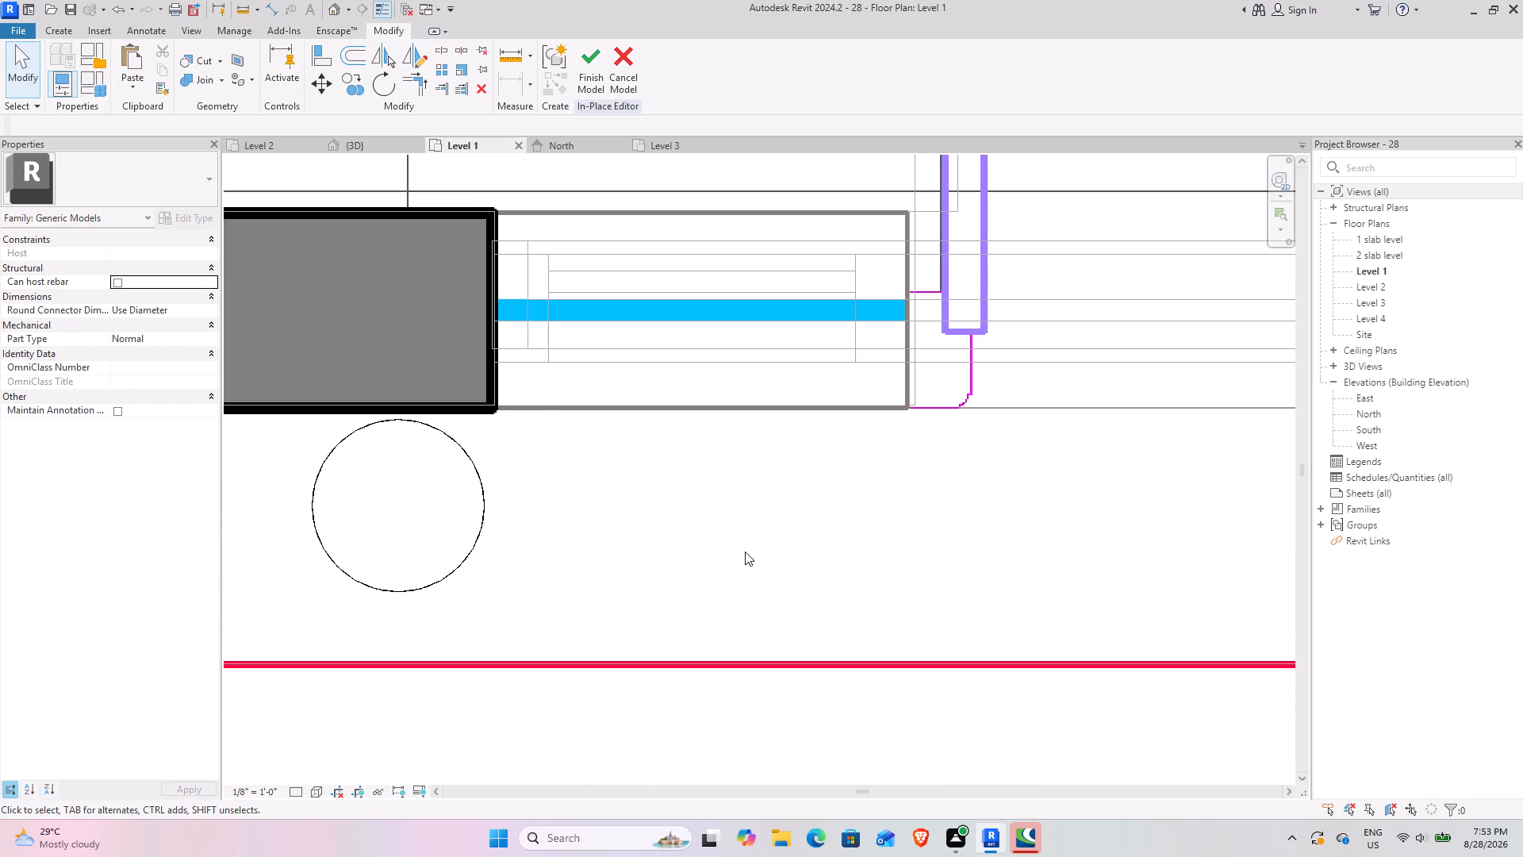
{"action": "scroll", "coordinate": [911, 597], "scroll_direction": "down", "scroll_amount": 8}
{"action": "middle_click_drag", "start_coordinate": [933, 678], "coordinate": [776, 463]}
{"action": "scroll", "coordinate": [754, 478], "scroll_direction": "down", "scroll_amount": 3}
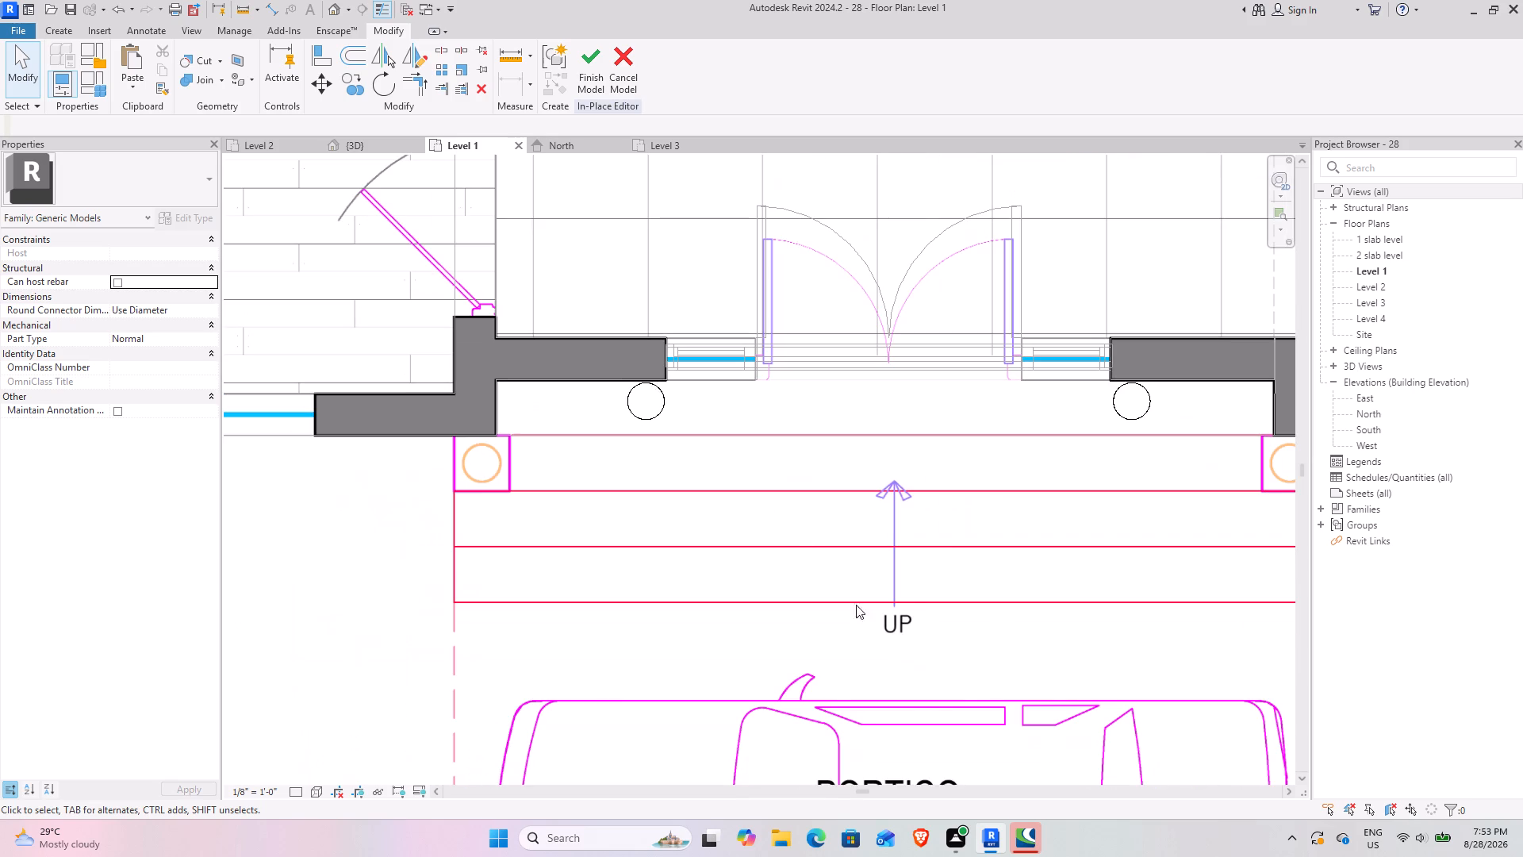
{"action": "middle_click_drag", "start_coordinate": [1017, 539], "coordinate": [846, 557]}
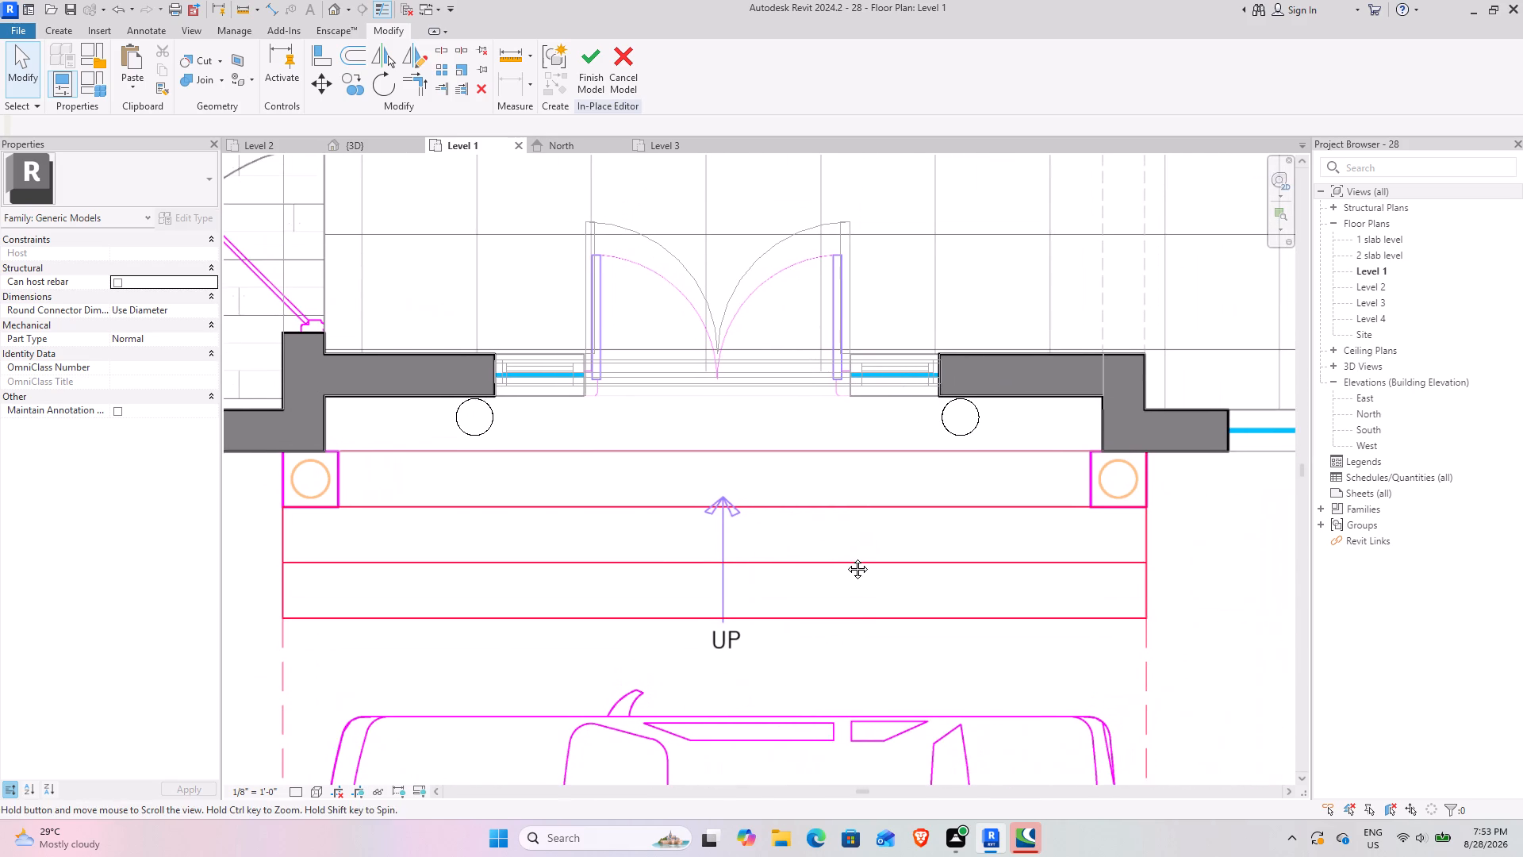
{"action": "middle_click_drag", "start_coordinate": [846, 557], "coordinate": [845, 558]}
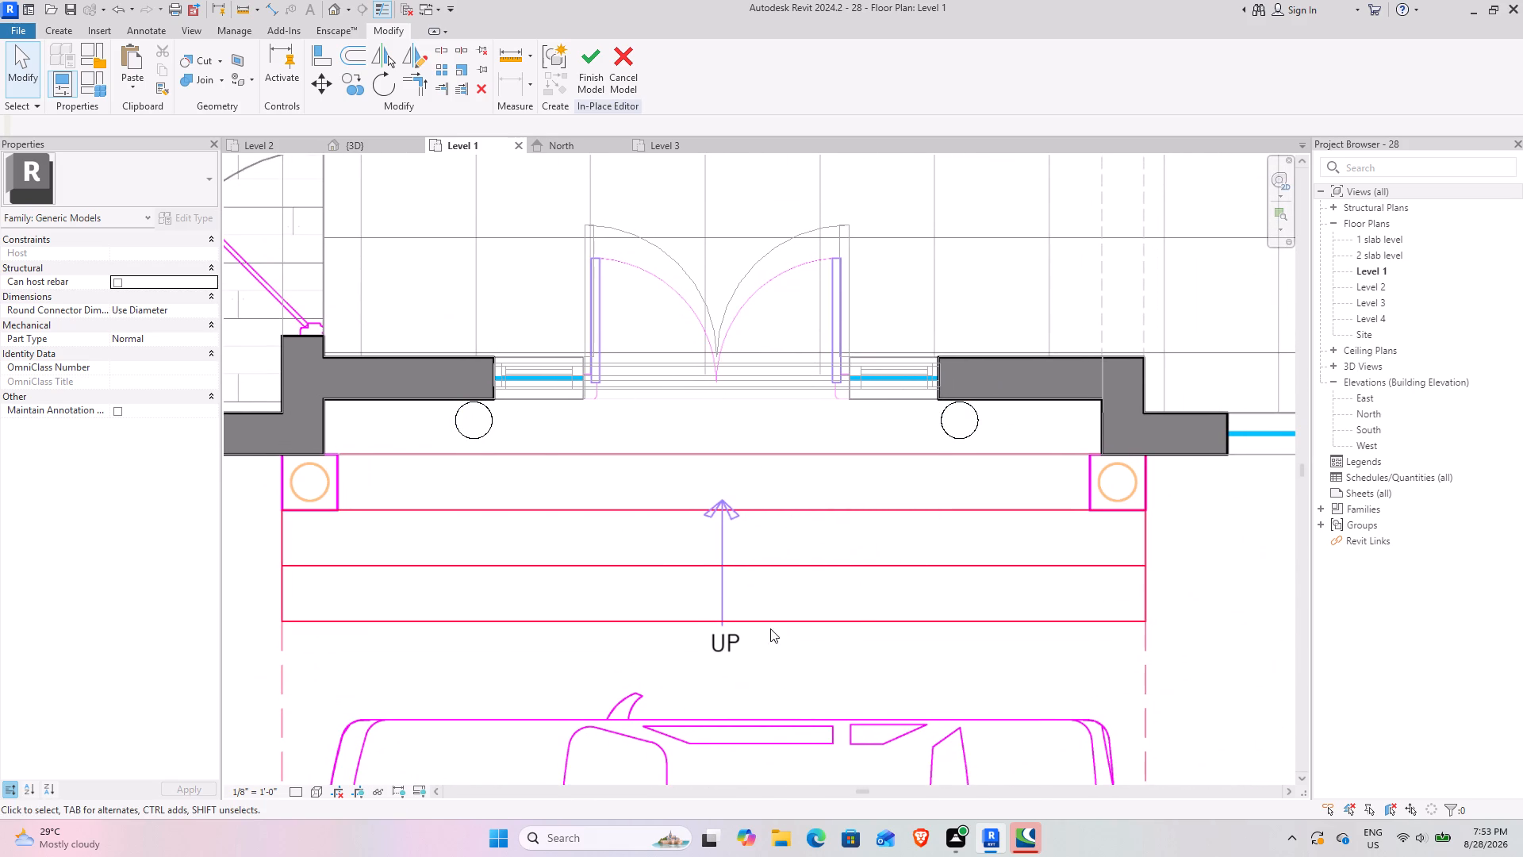
{"action": "left_click", "coordinate": [597, 75]}
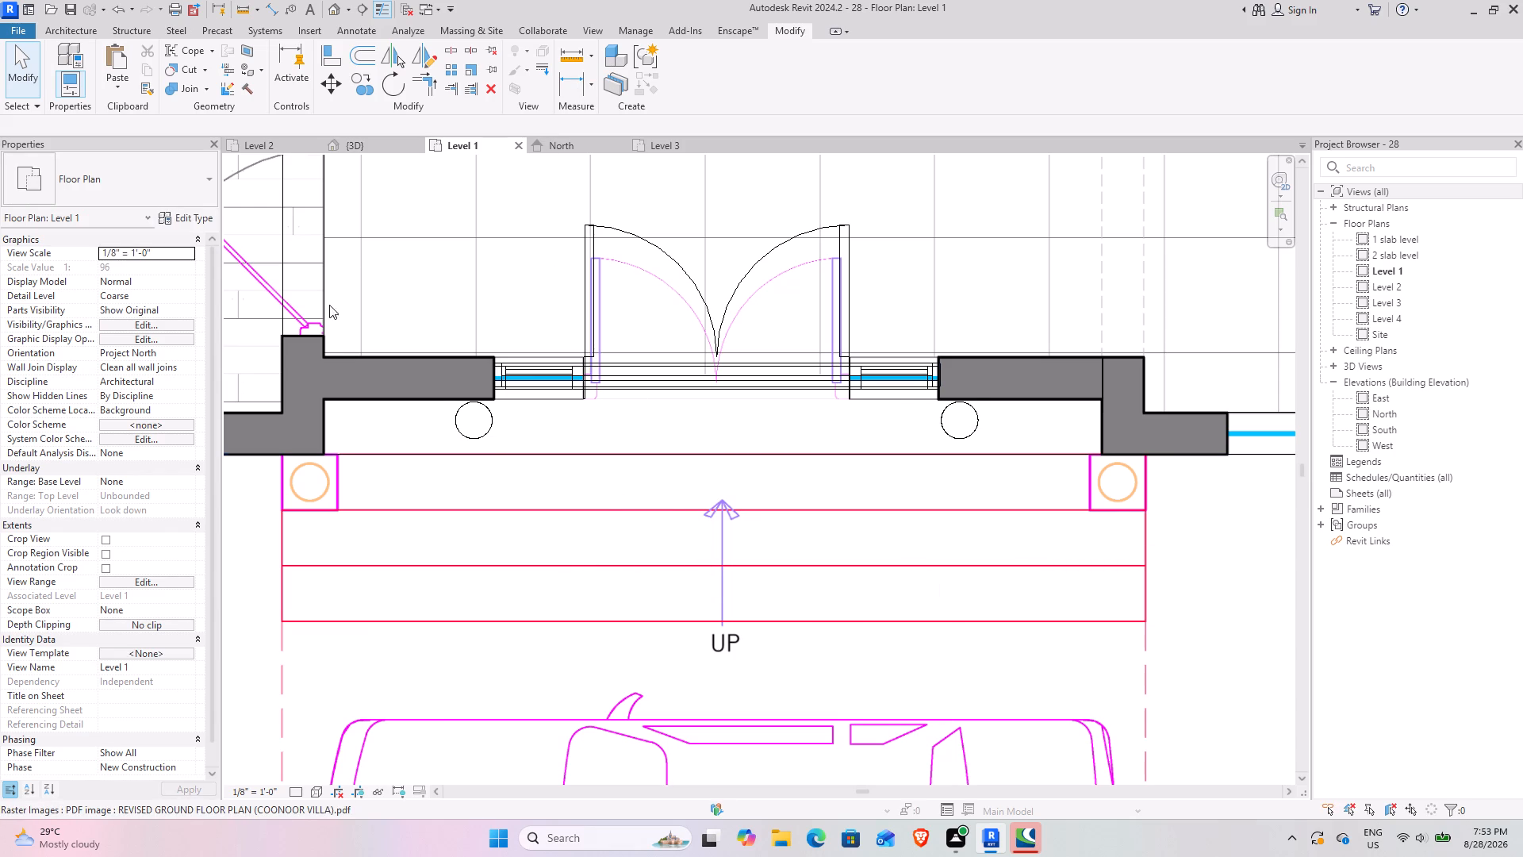
In the North elevation, create a level 2'-0" below Level 1 by offsetting from the Level 1 line.
{"action": "left_click", "coordinate": [583, 151]}
{"action": "scroll", "coordinate": [857, 577], "scroll_direction": "down", "scroll_amount": 1}
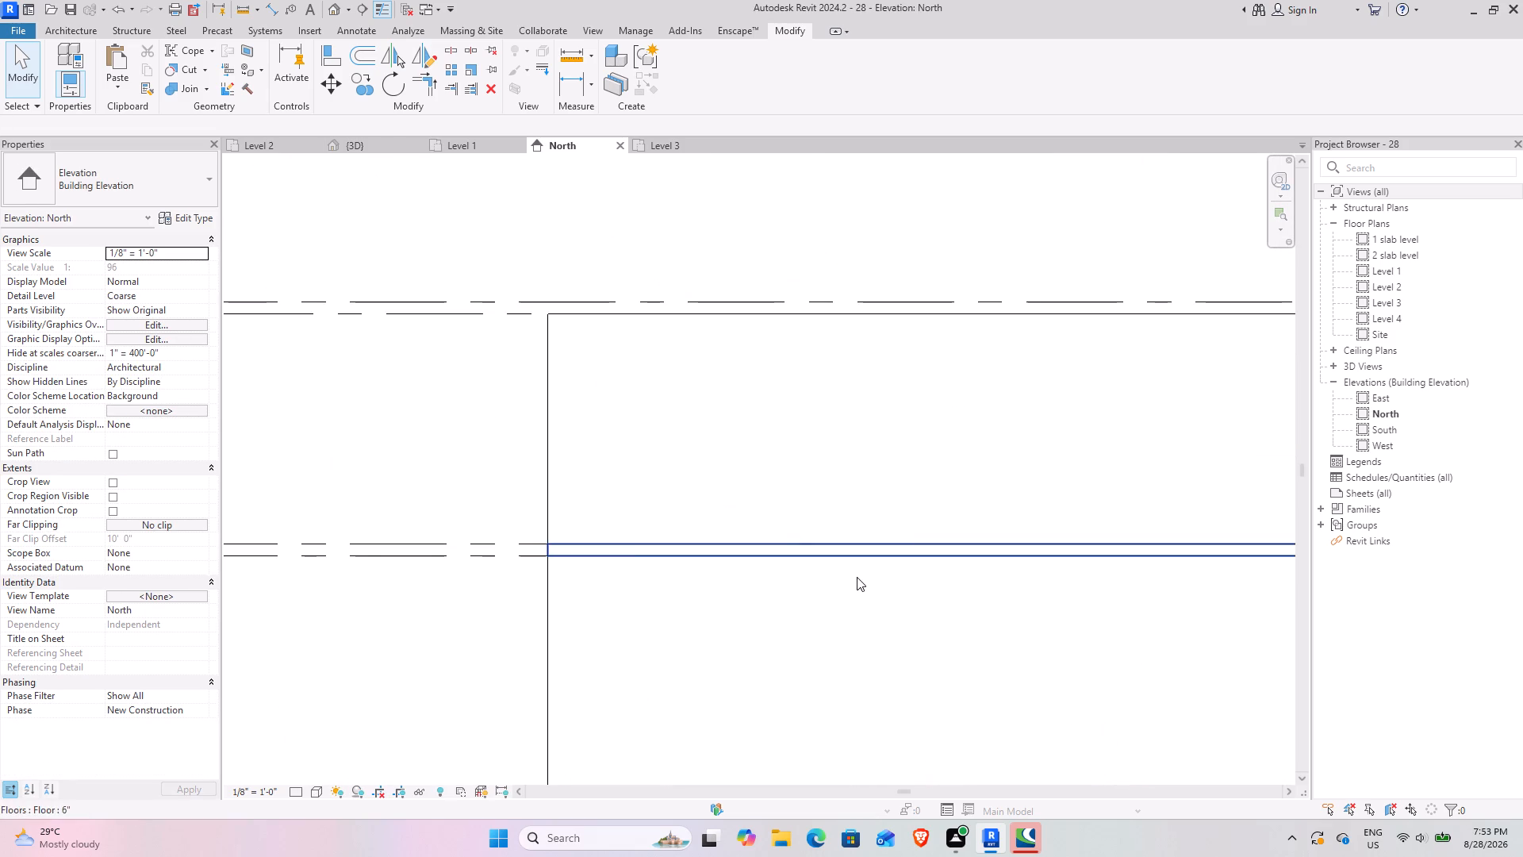
{"action": "scroll", "coordinate": [857, 577], "scroll_direction": "down", "scroll_amount": 11}
{"action": "middle_click_drag", "start_coordinate": [919, 571], "coordinate": [700, 470]}
{"action": "scroll", "coordinate": [892, 526], "scroll_direction": "up", "scroll_amount": 6}
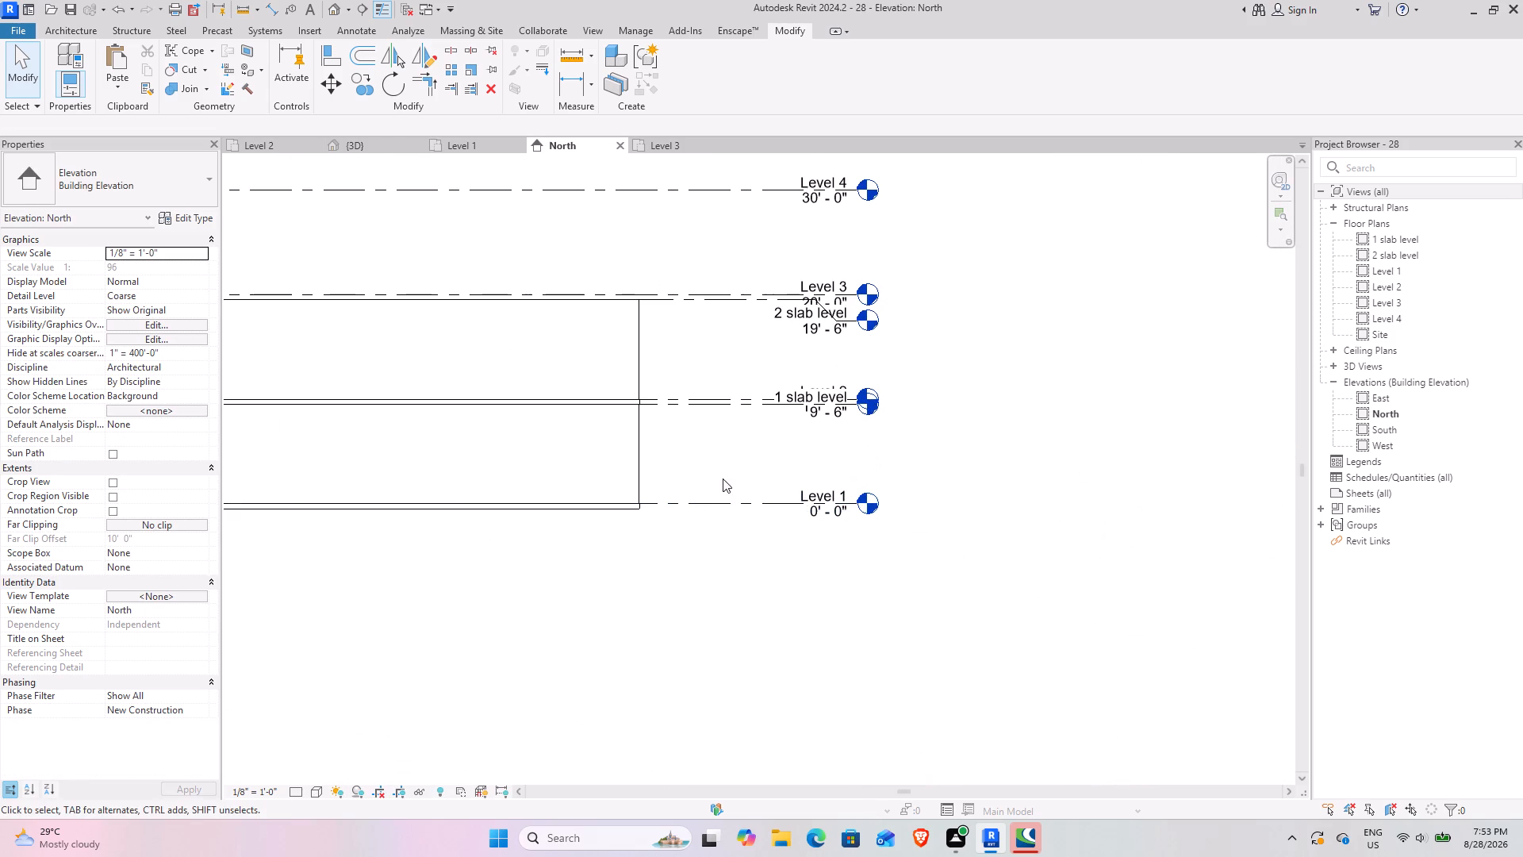
{"action": "left_click", "coordinate": [727, 509]}
{"action": "key", "text": "c"}
{"action": "key", "text": "s"}
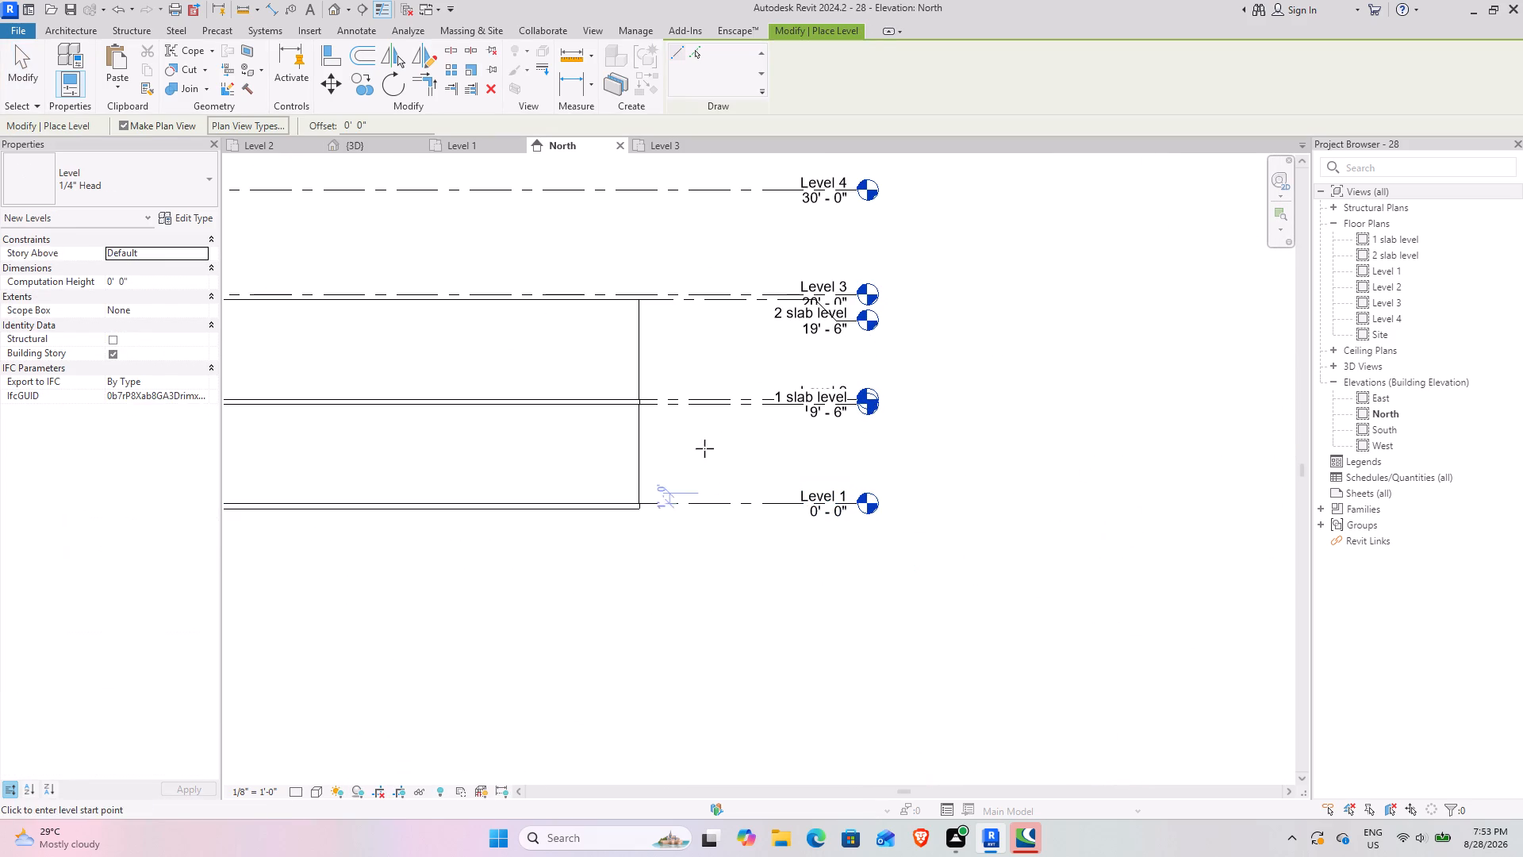
{"action": "left_click", "coordinate": [698, 51]}
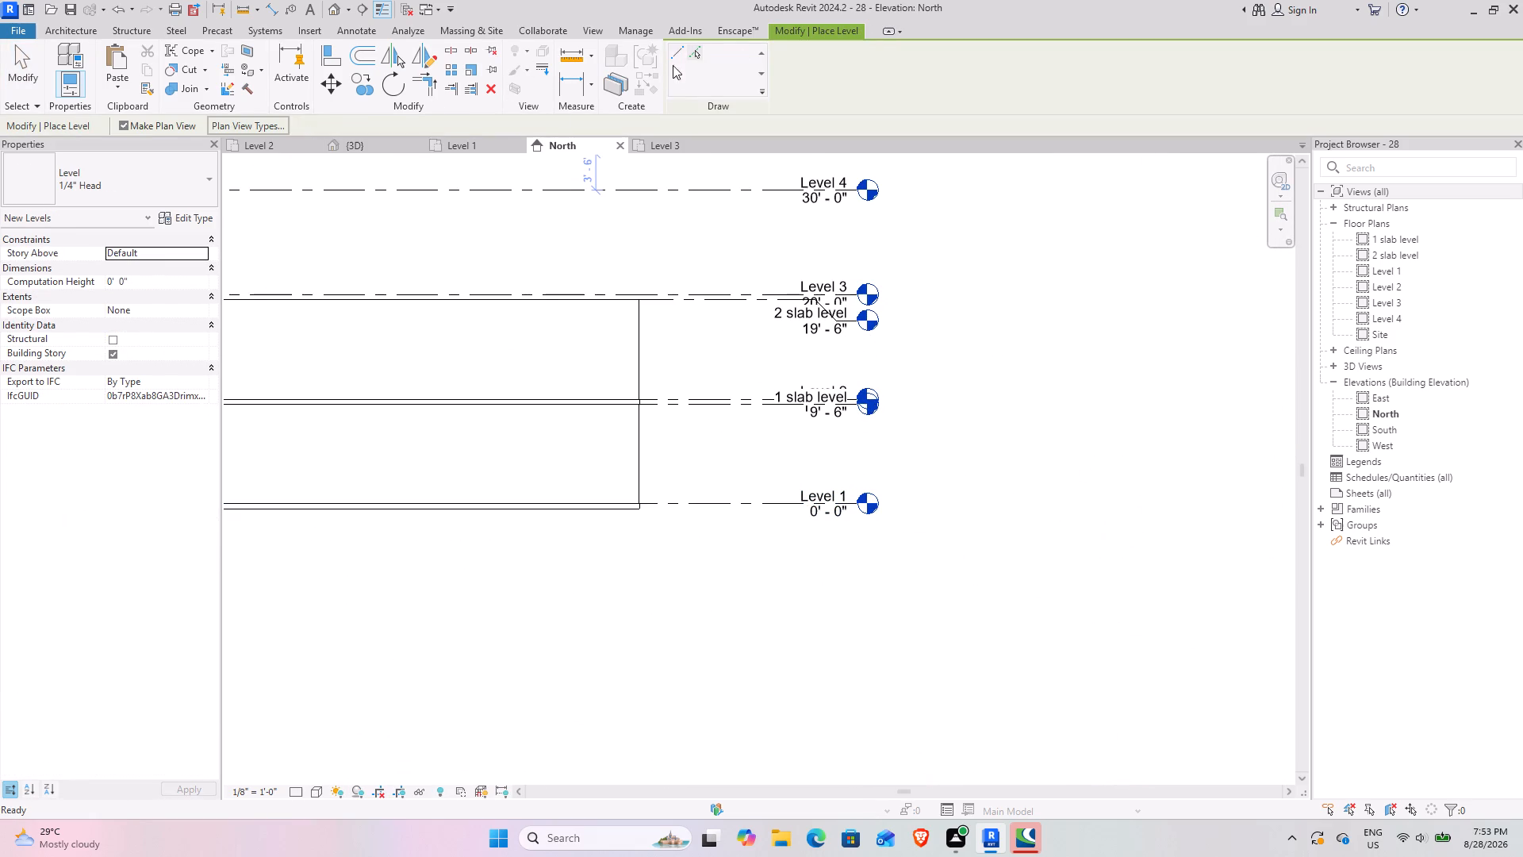
{"action": "left_click_drag", "start_coordinate": [383, 128], "coordinate": [280, 147]}
{"action": "key", "text": "2"}
{"action": "key", "text": "Return"}
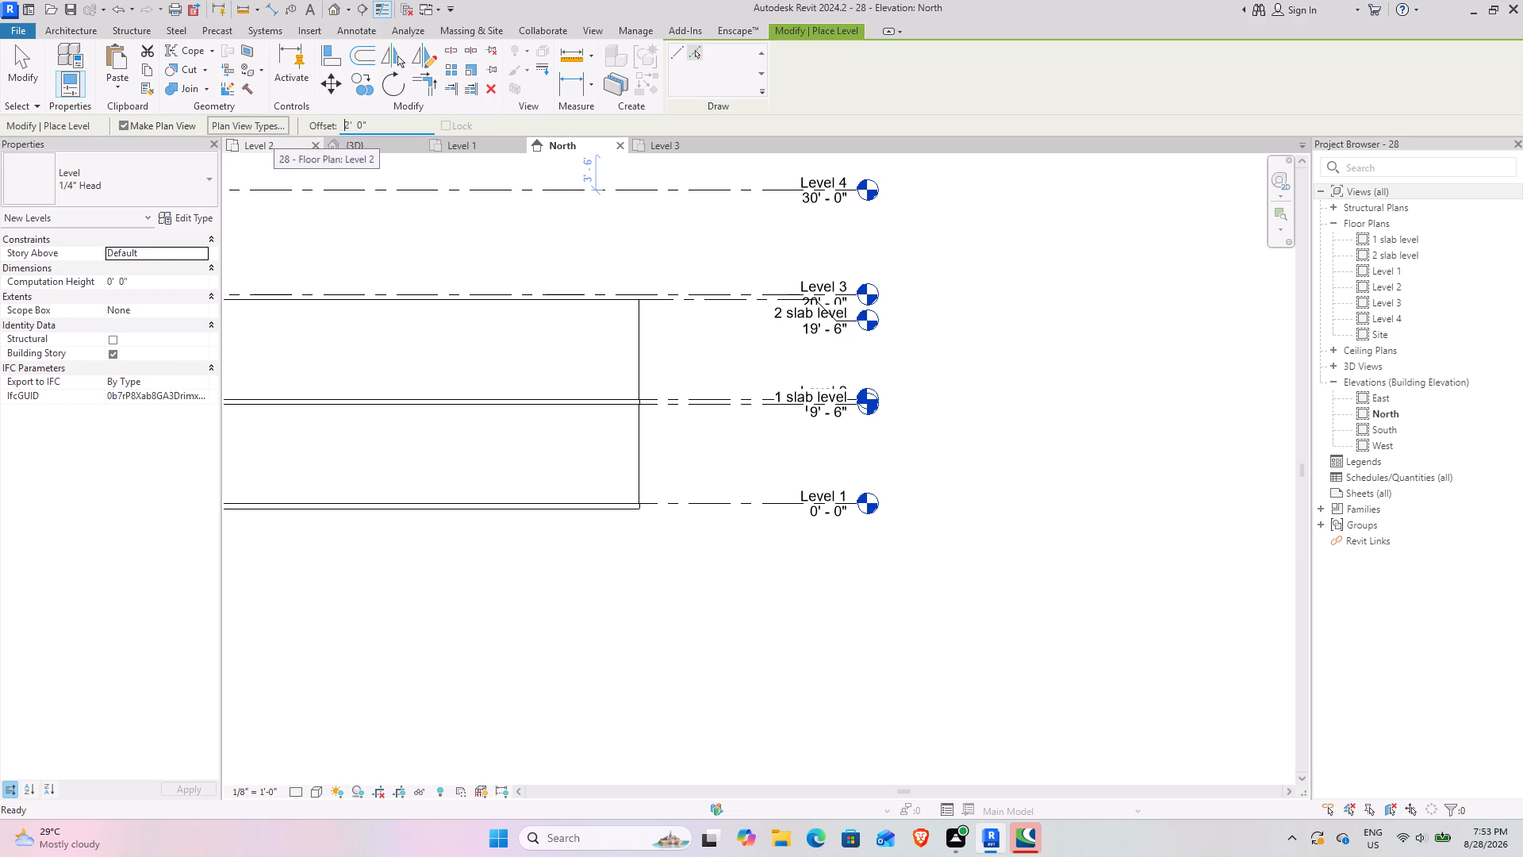
{"action": "left_click", "coordinate": [704, 511]}
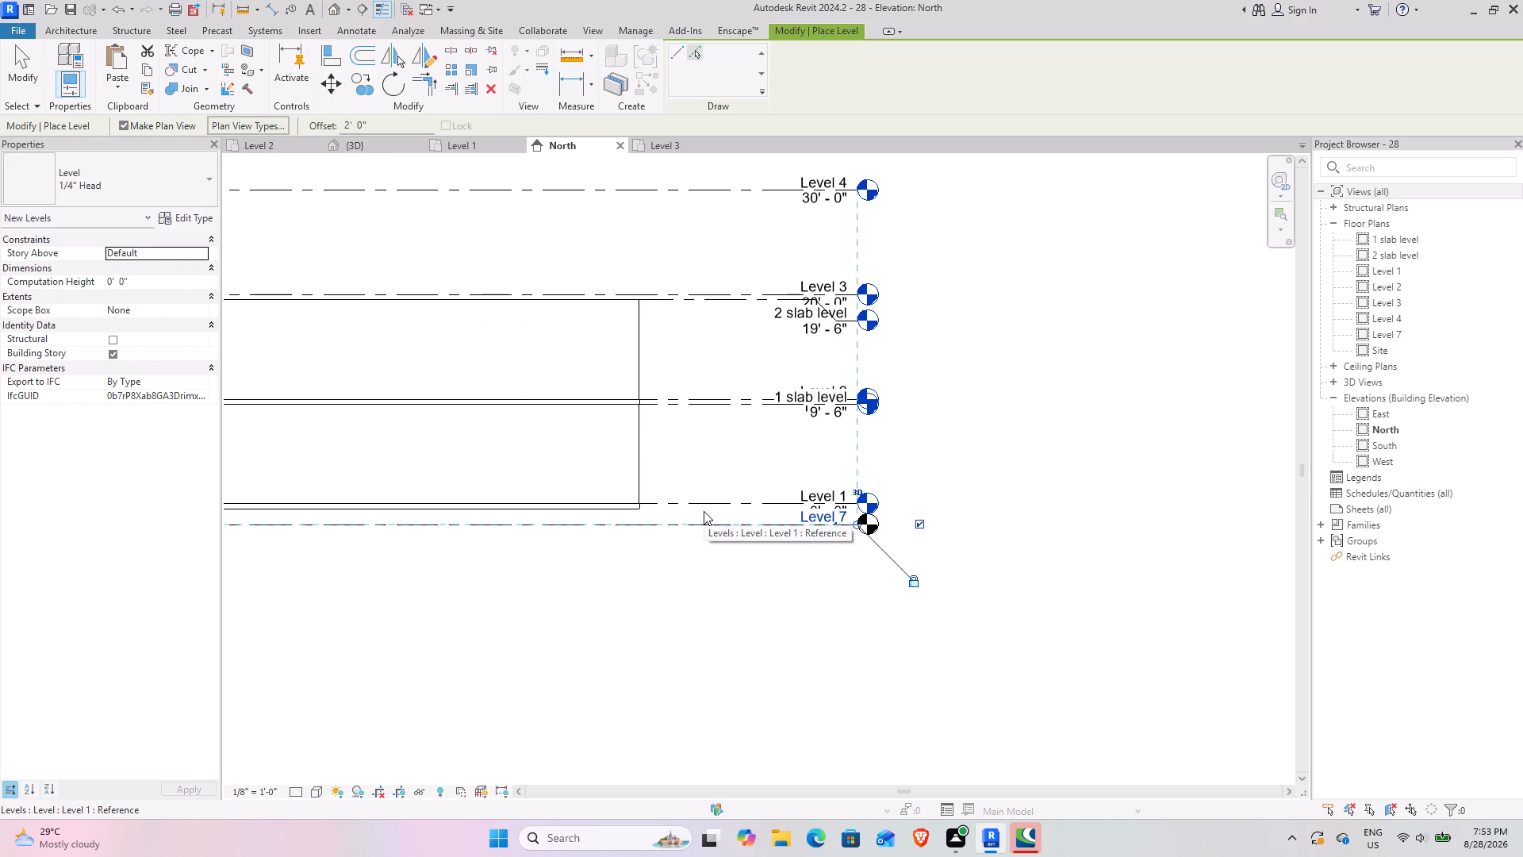
{"action": "key", "text": "Escape"}
{"action": "key", "text": "Escape"}
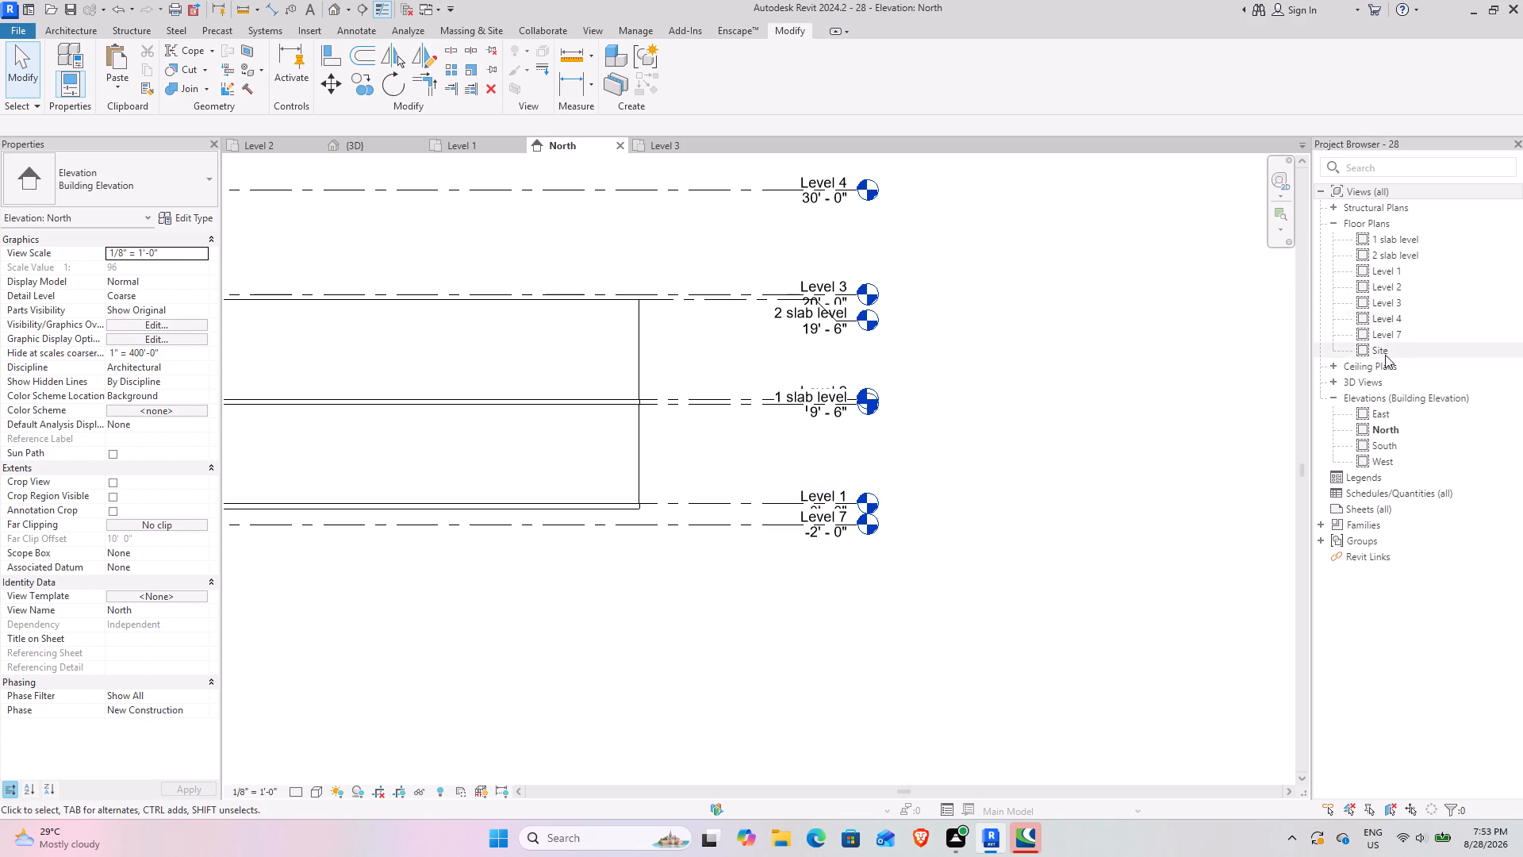
Open the floor plan of the new lower level and view the area around the double entrance door.
{"action": "double_click", "coordinate": [1414, 334]}
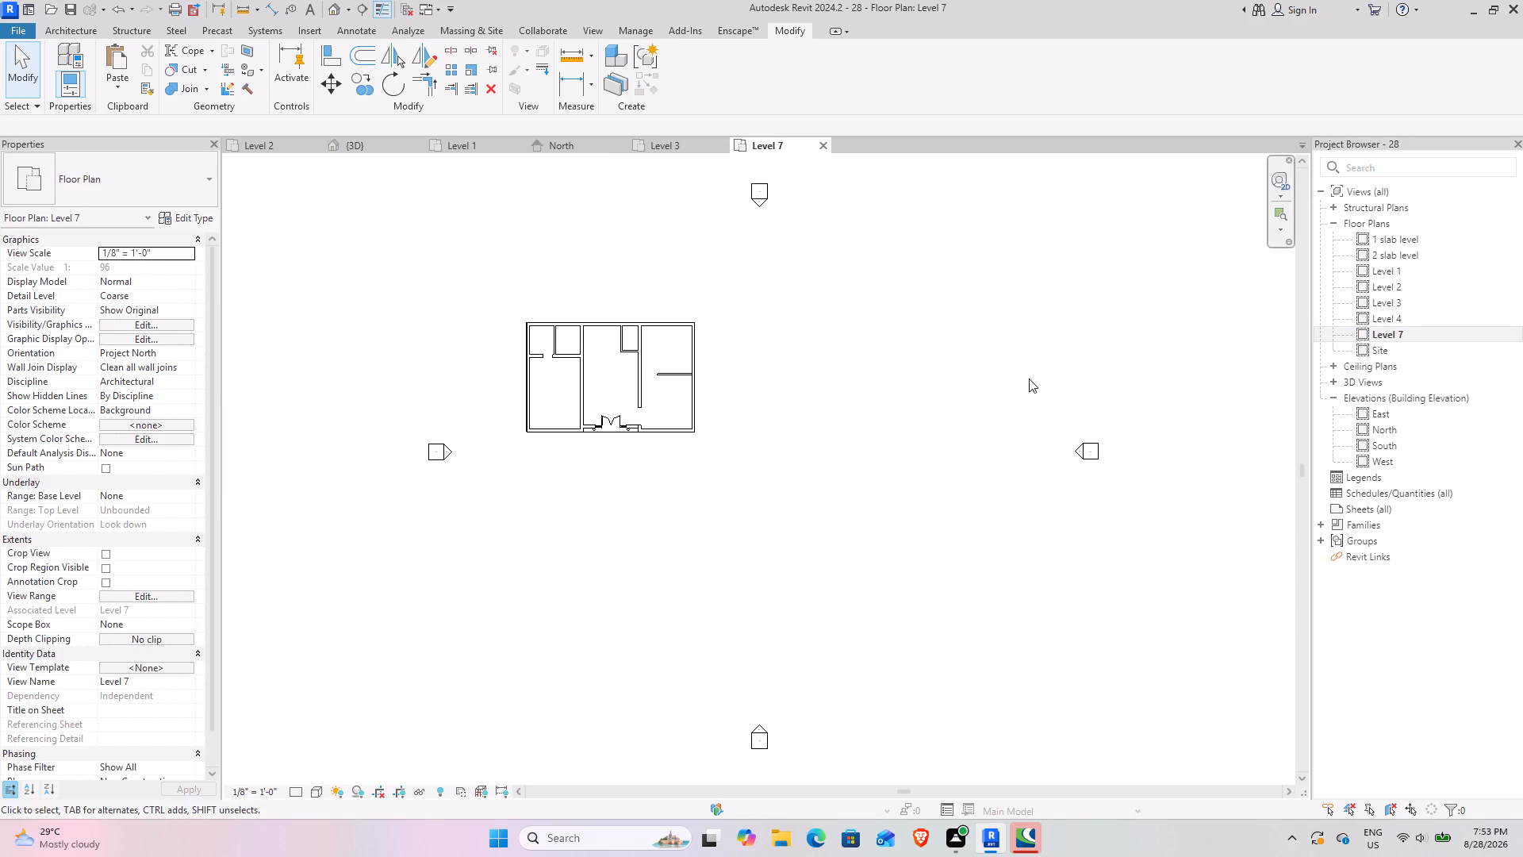
{"action": "scroll", "coordinate": [556, 409], "scroll_direction": "up", "scroll_amount": 11}
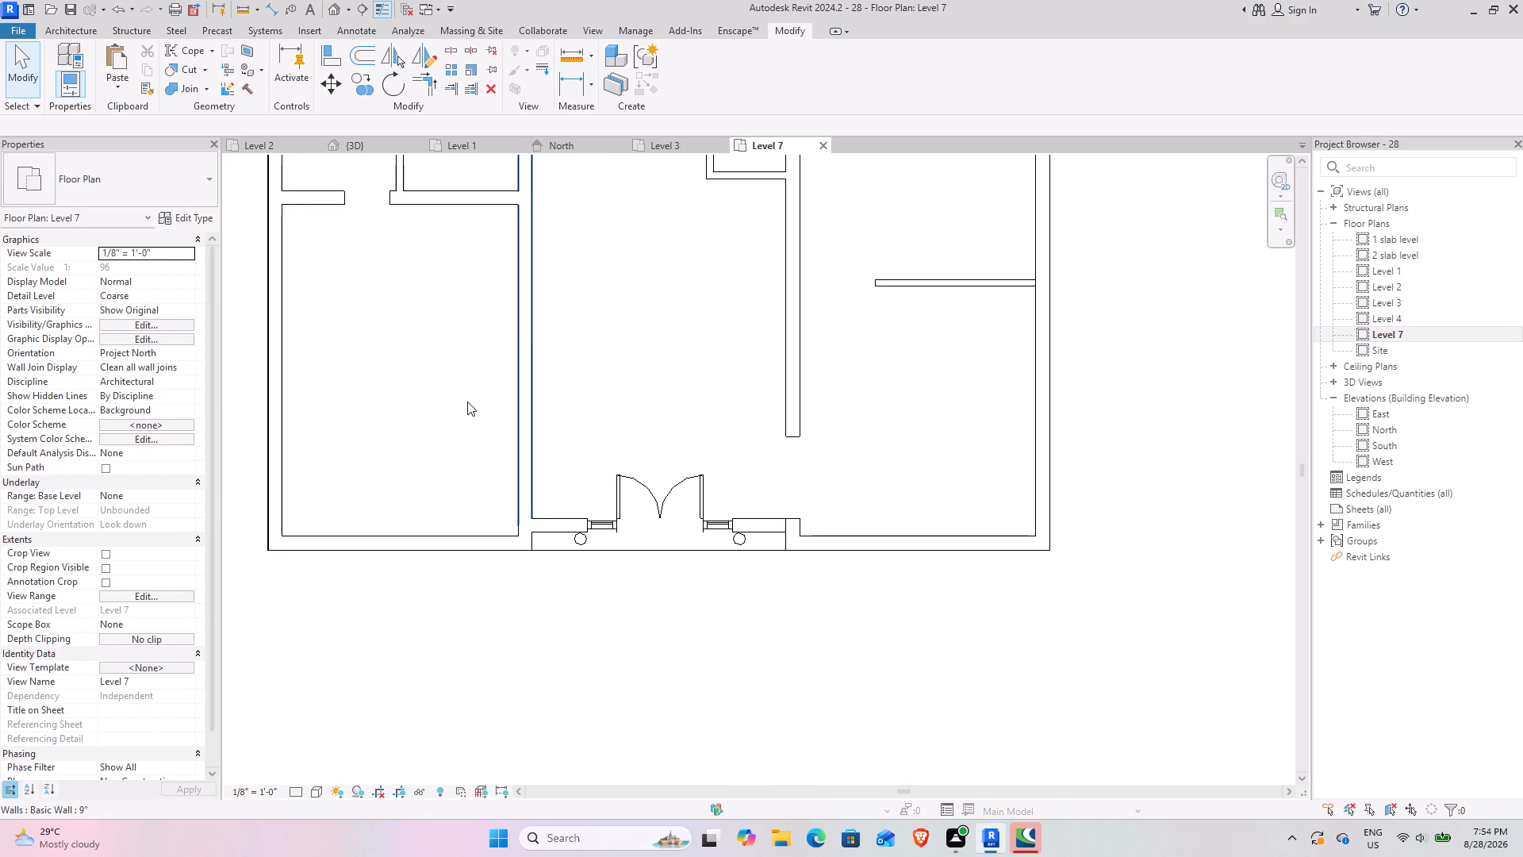
{"action": "scroll", "coordinate": [622, 563], "scroll_direction": "up", "scroll_amount": 6}
{"action": "middle_click_drag", "start_coordinate": [699, 512], "coordinate": [682, 508]}
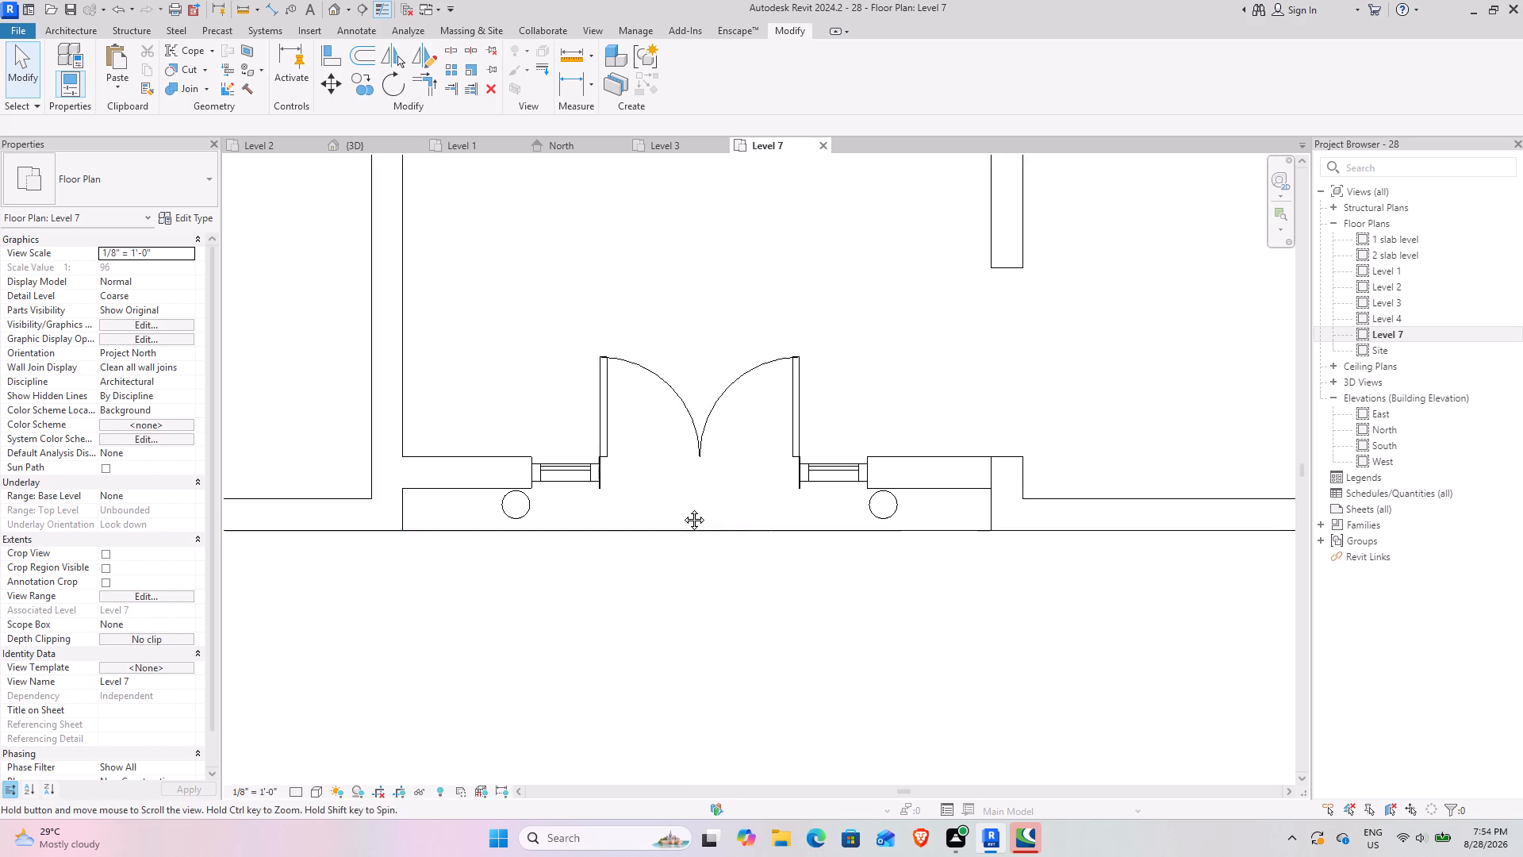
{"action": "middle_click_drag", "start_coordinate": [682, 508], "coordinate": [639, 495]}
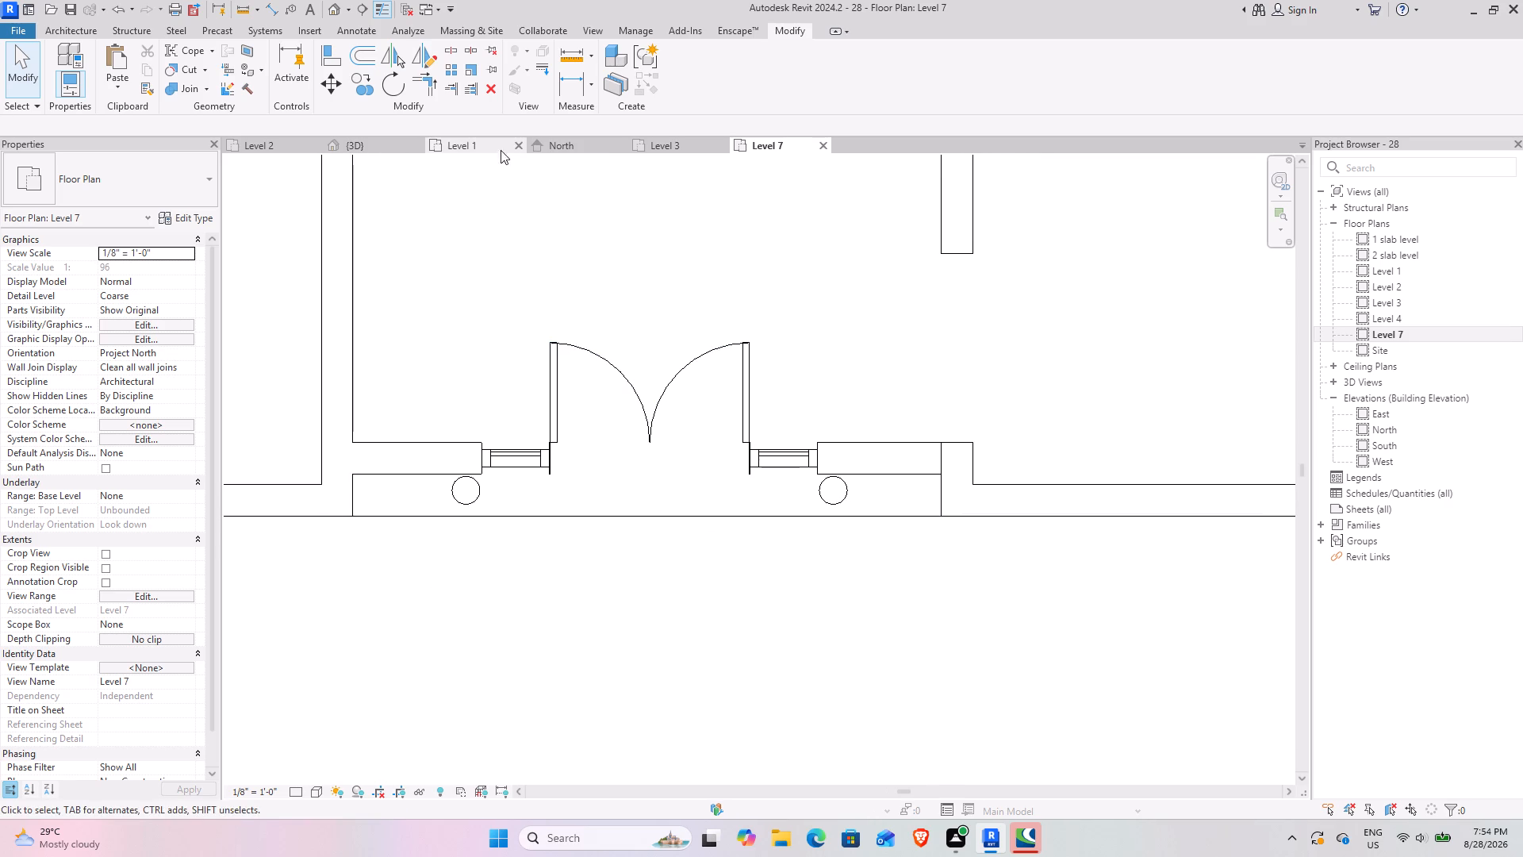
Examine the entrance steps, corner columns and portico outline on the Level 1 plan image, and the portico outline on the Level 2 plan.
{"action": "left_click", "coordinate": [462, 149]}
{"action": "scroll", "coordinate": [503, 544], "scroll_direction": "down", "scroll_amount": 8}
{"action": "middle_click_drag", "start_coordinate": [495, 562], "coordinate": [614, 444]}
{"action": "scroll", "coordinate": [681, 485], "scroll_direction": "up", "scroll_amount": 3}
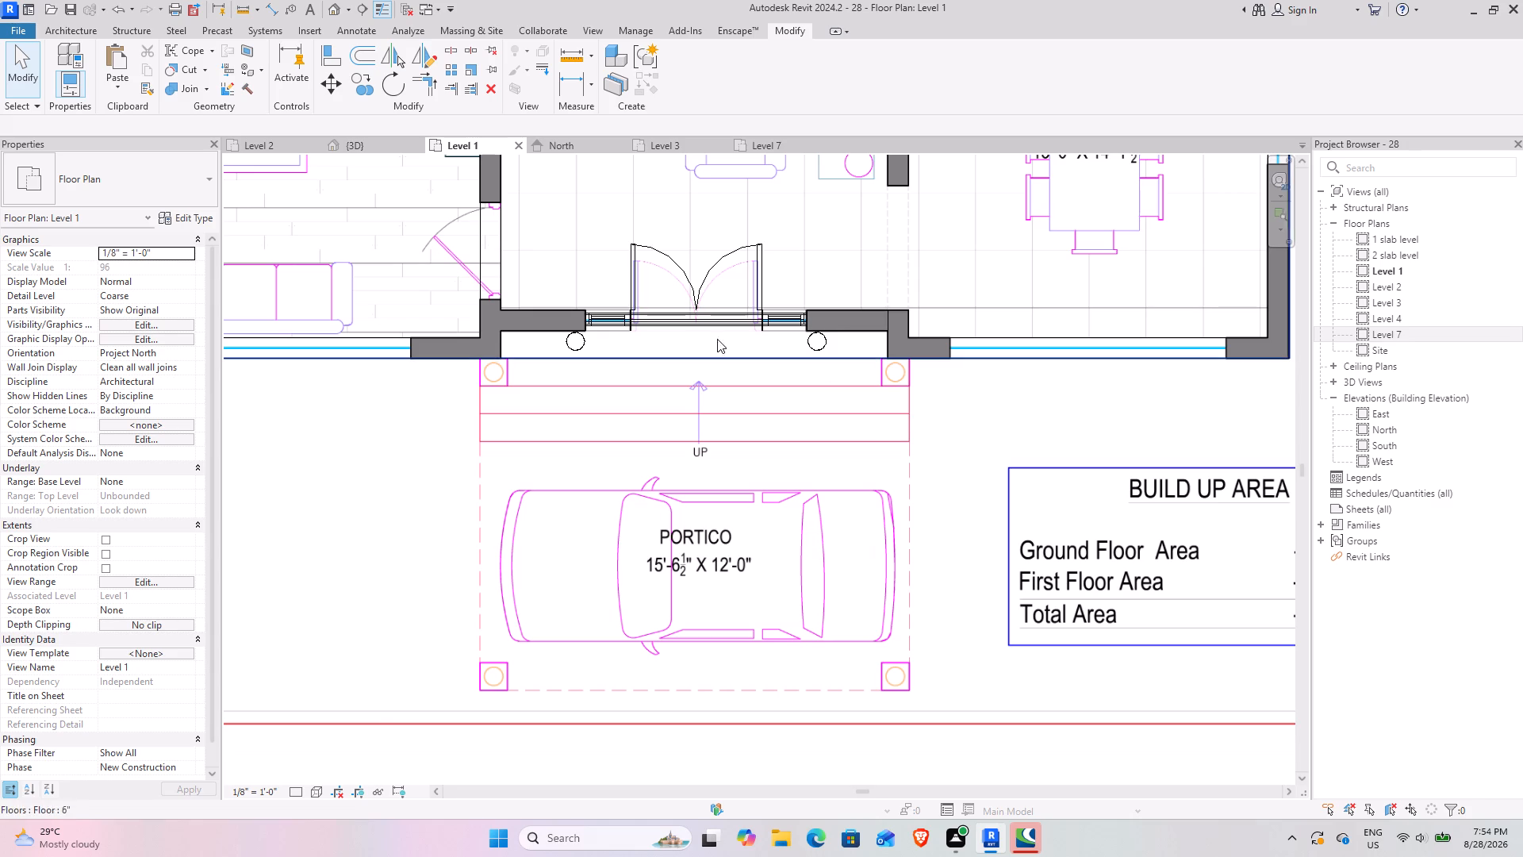
{"action": "scroll", "coordinate": [649, 527], "scroll_direction": "down", "scroll_amount": 4}
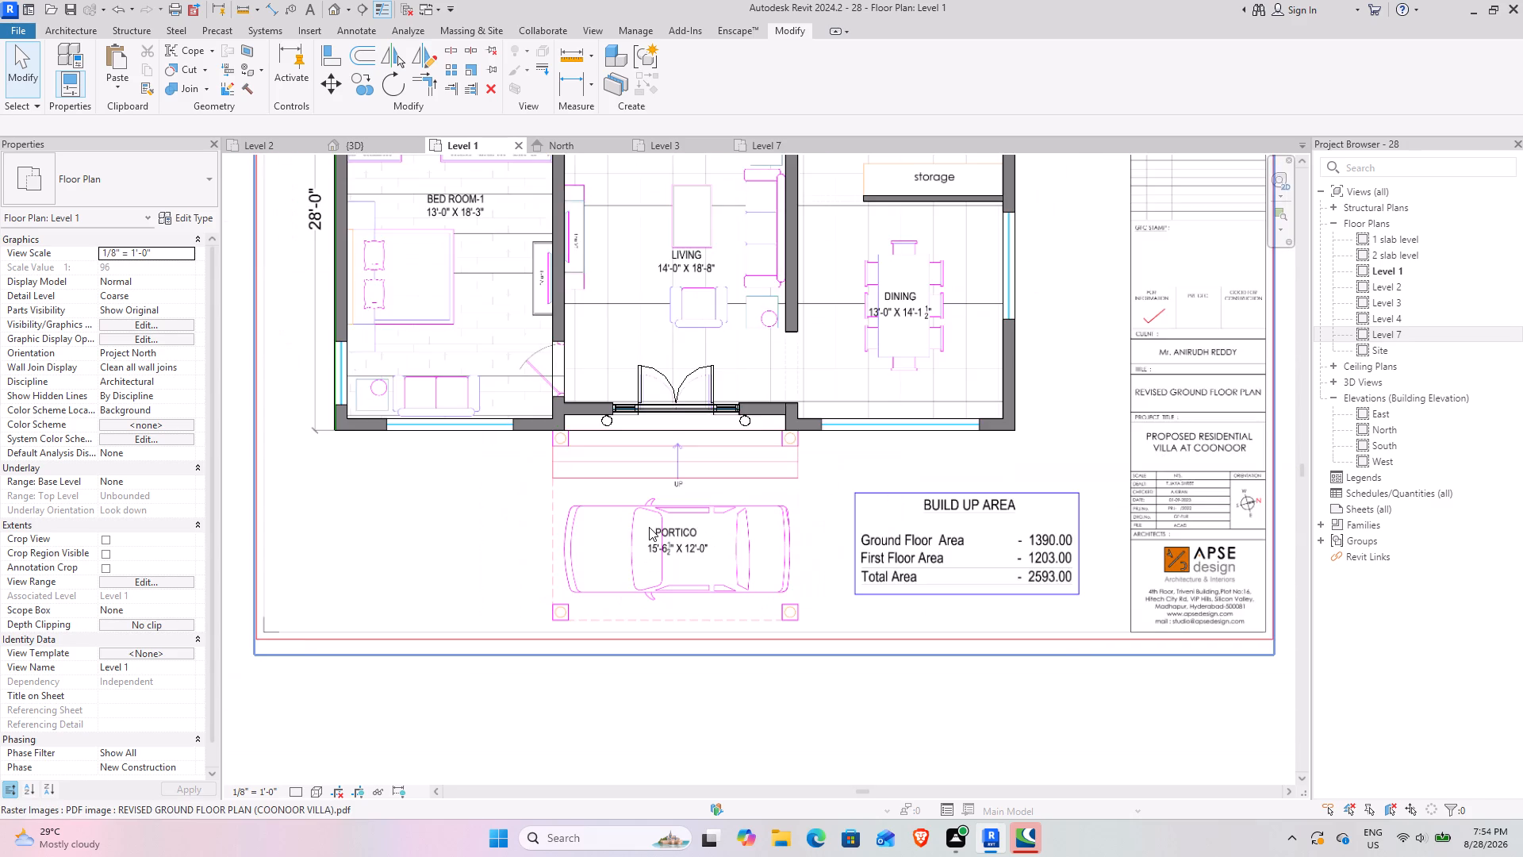
{"action": "scroll", "coordinate": [649, 527], "scroll_direction": "down", "scroll_amount": 2}
{"action": "middle_click_drag", "start_coordinate": [781, 442], "coordinate": [745, 523]}
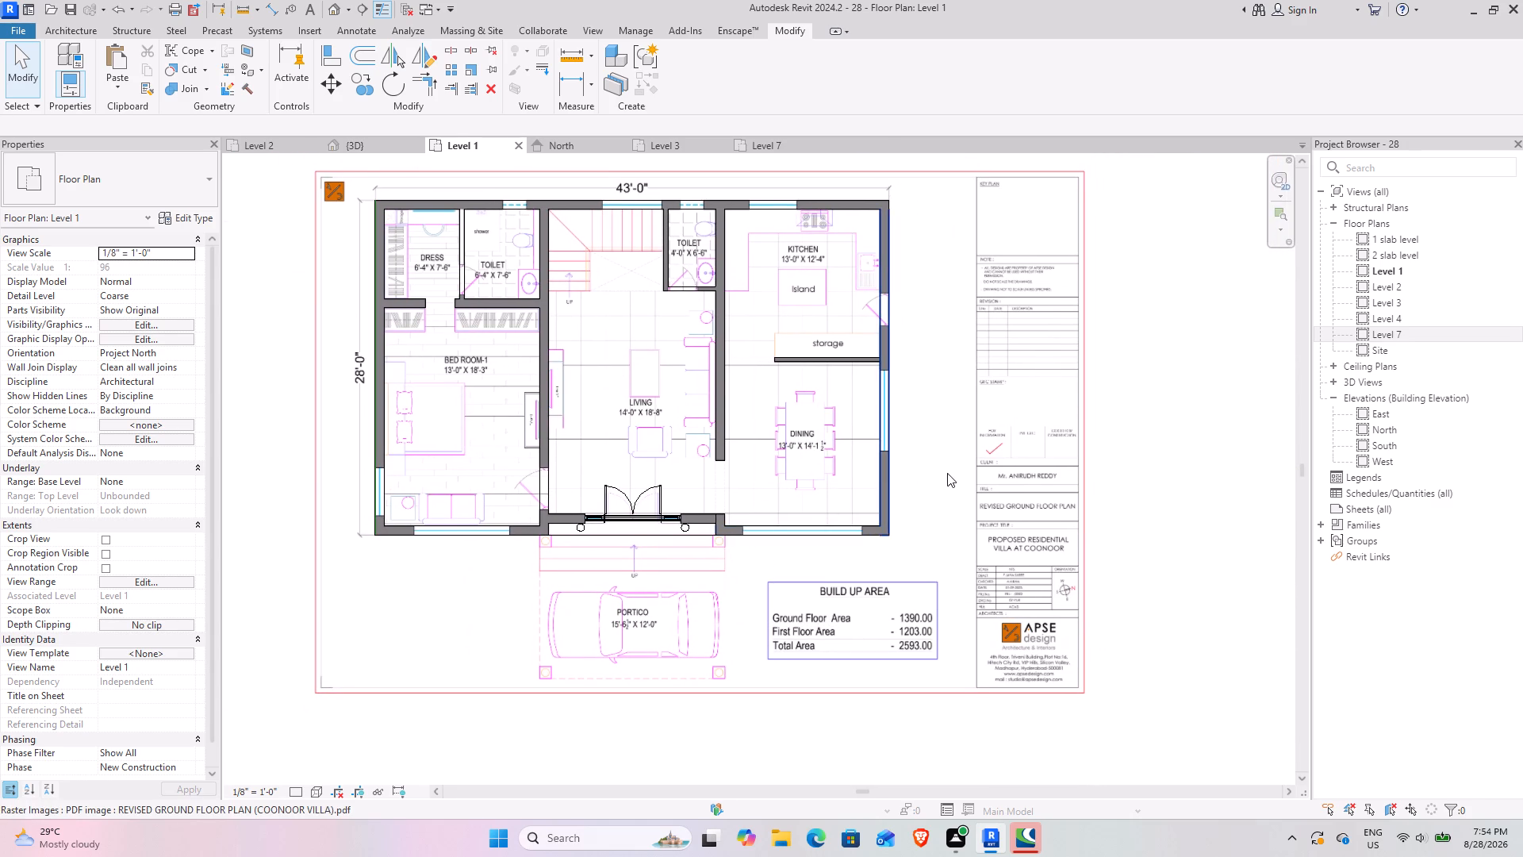
{"action": "left_click", "coordinate": [1086, 435]}
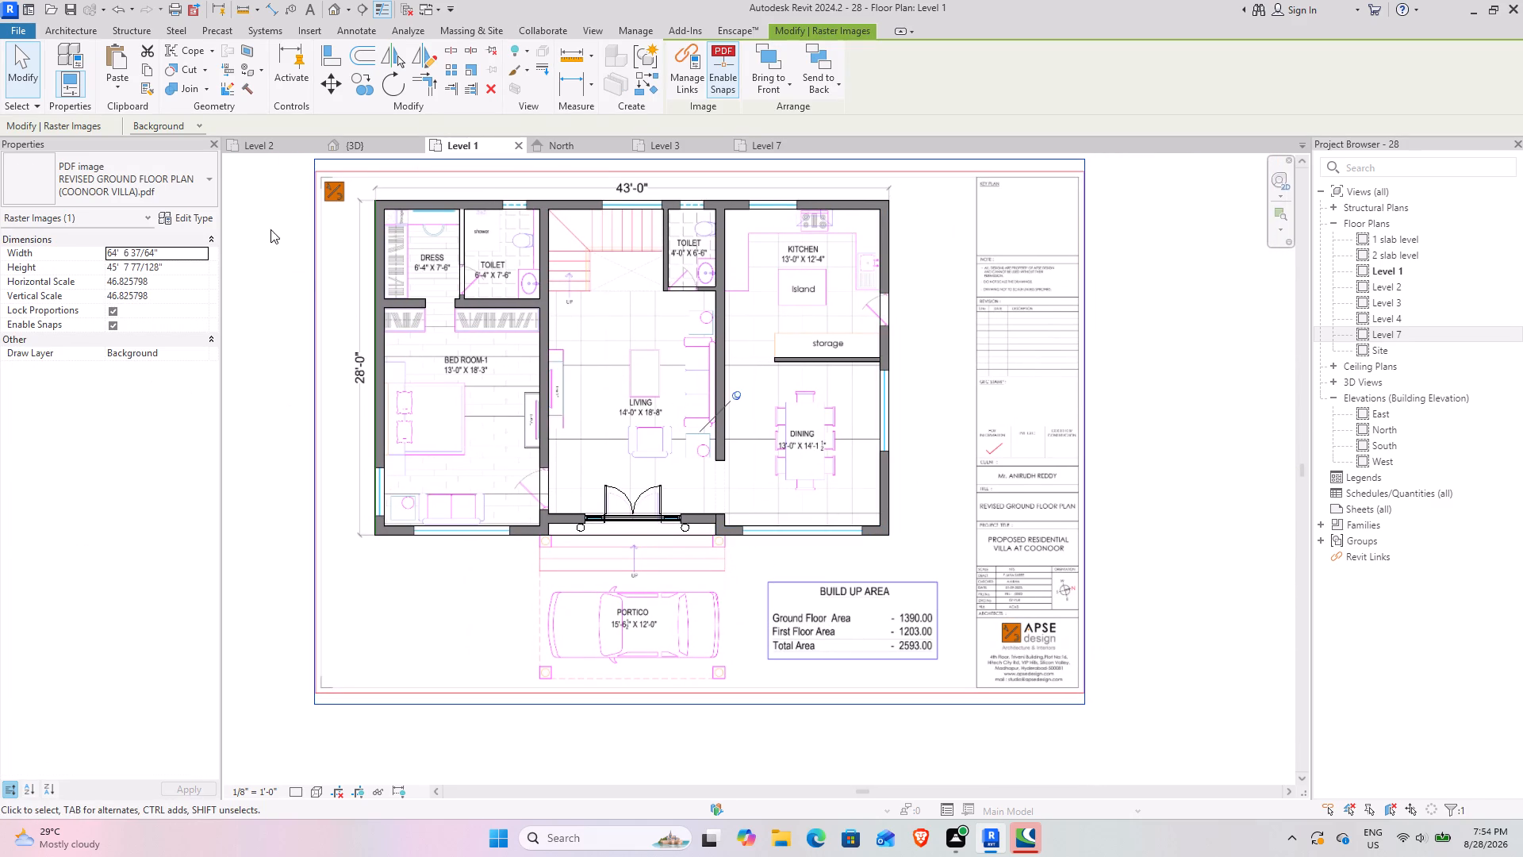
{"action": "left_click", "coordinate": [286, 274]}
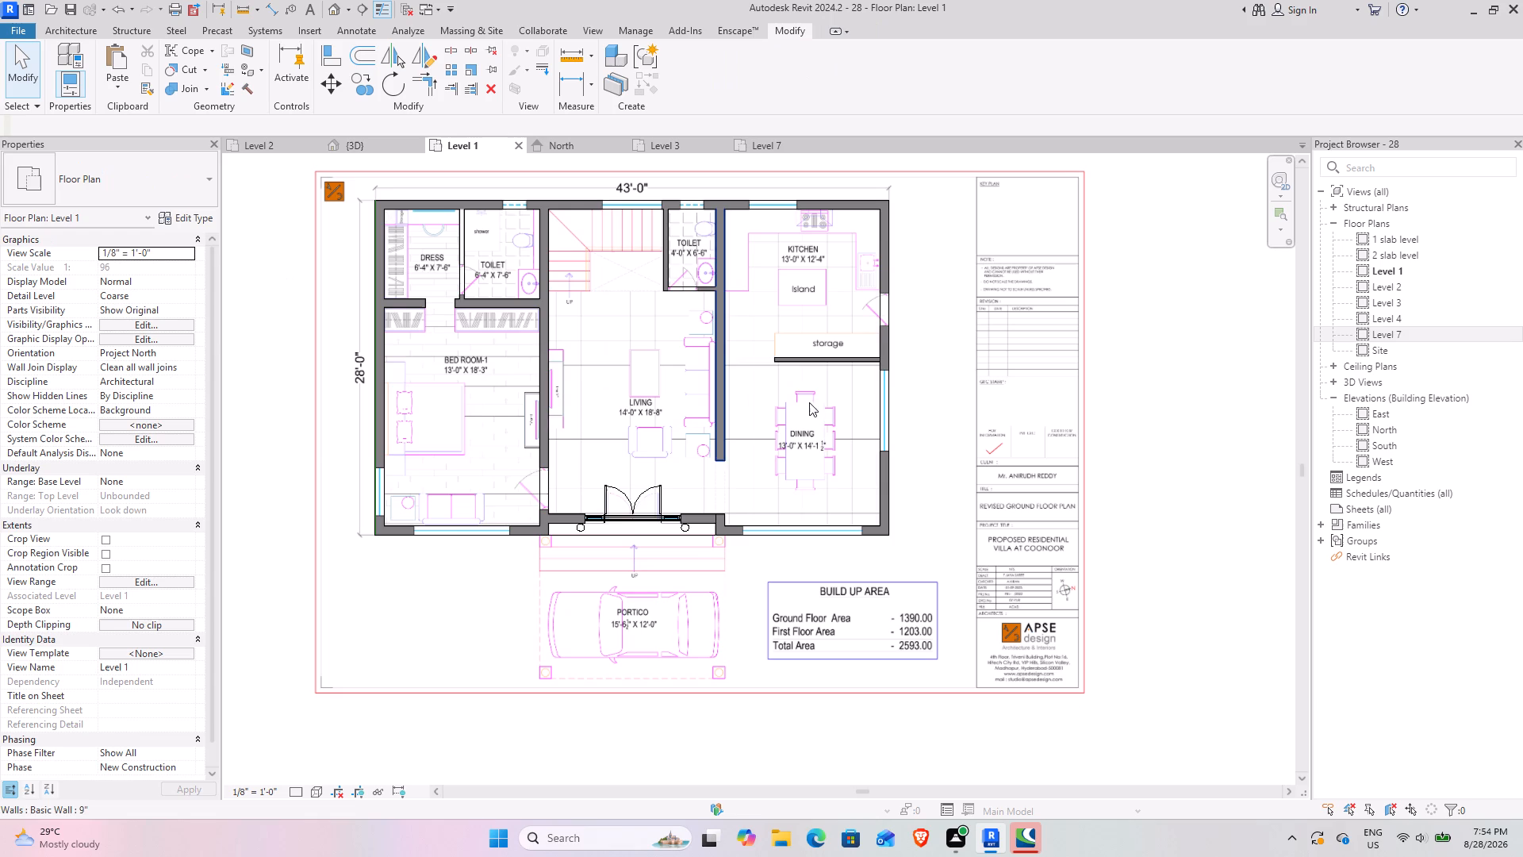
{"action": "scroll", "coordinate": [734, 550], "scroll_direction": "up", "scroll_amount": 6}
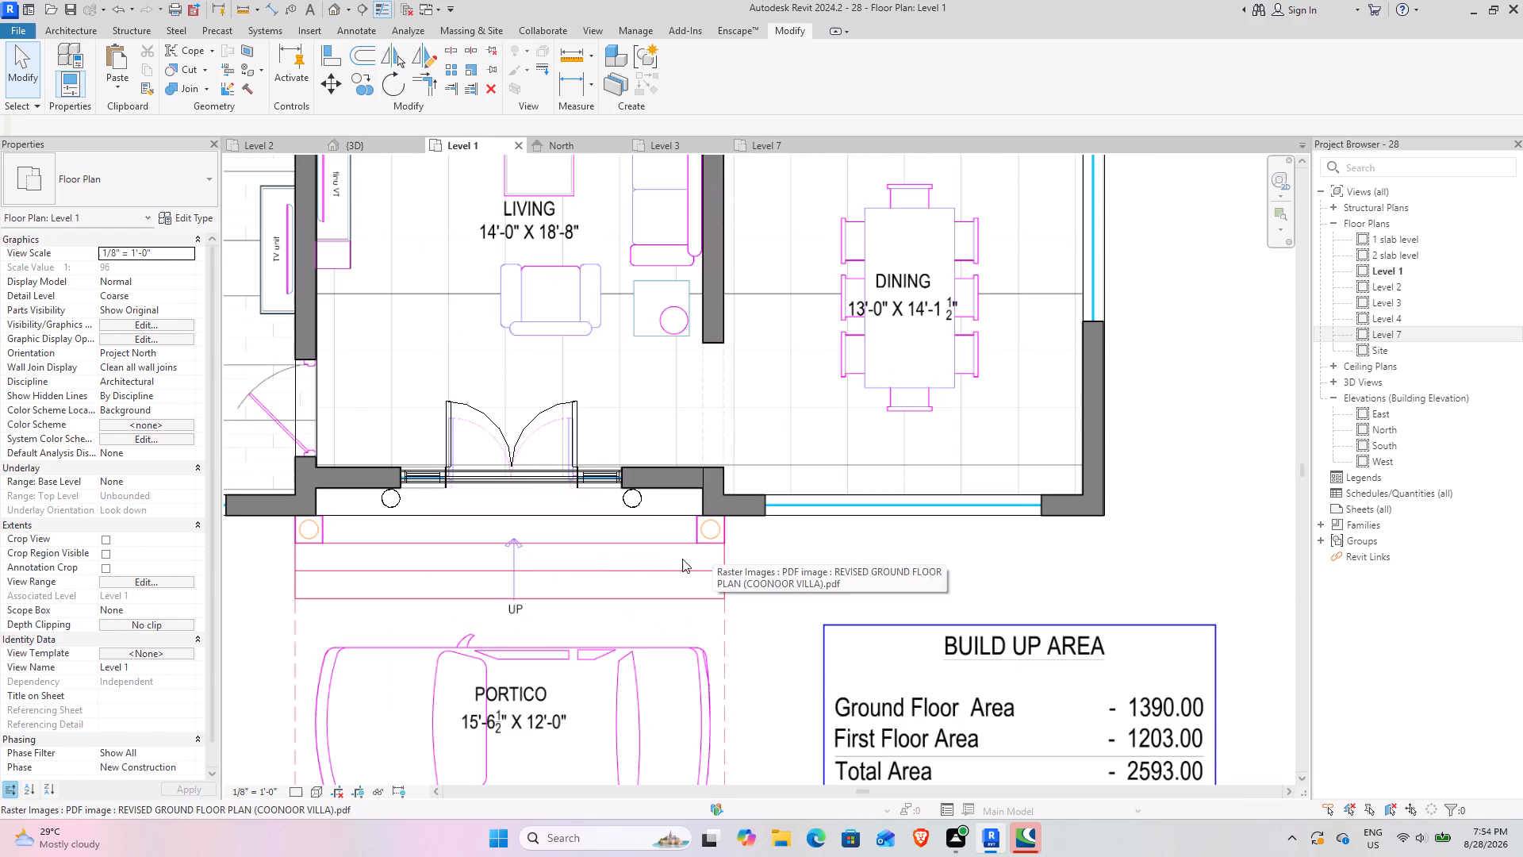
{"action": "middle_click_drag", "start_coordinate": [629, 558], "coordinate": [768, 547]}
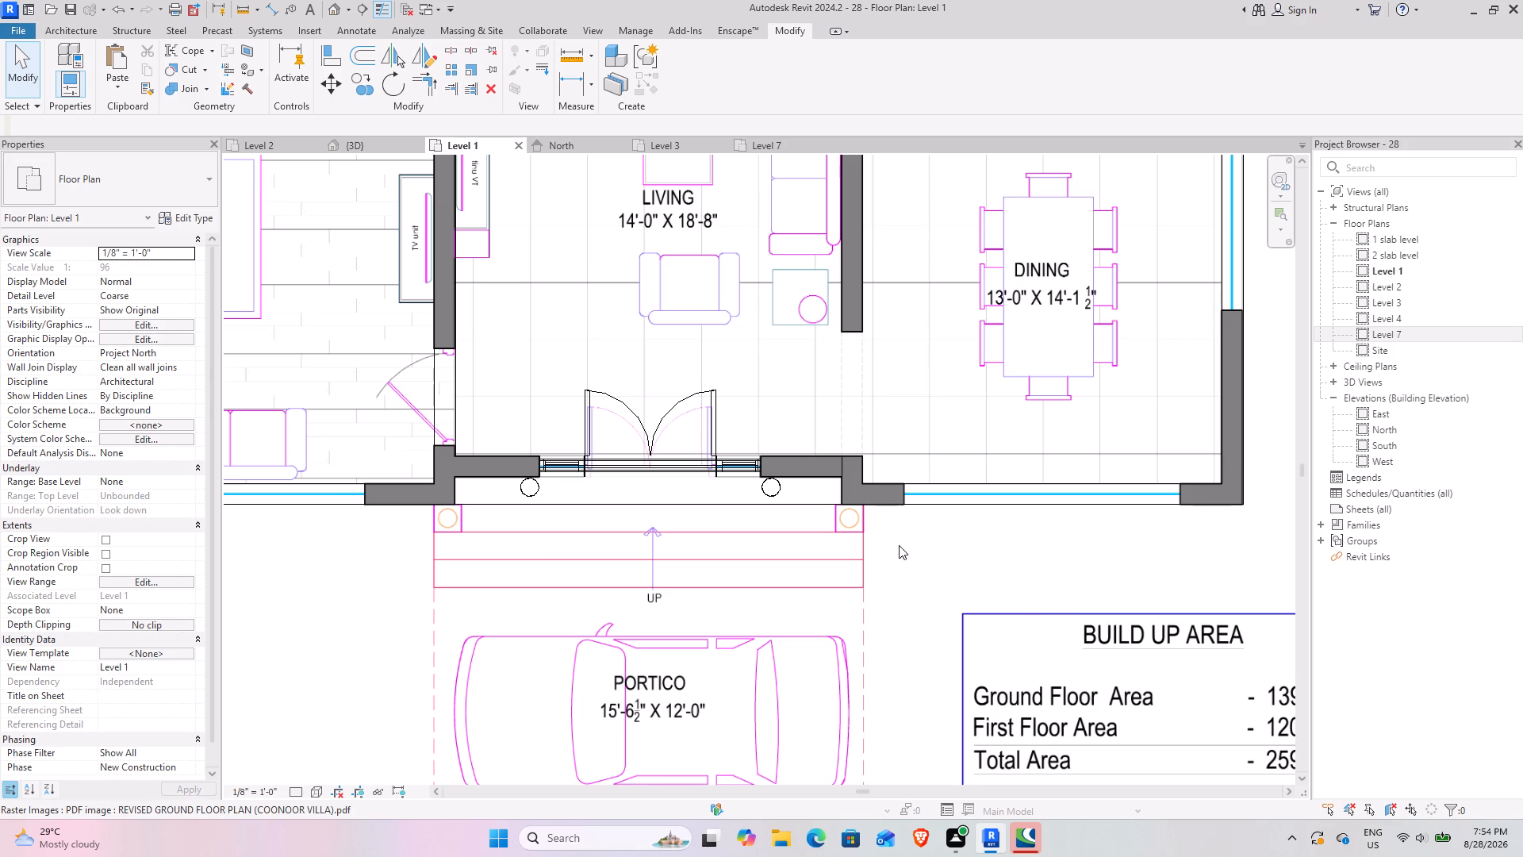
{"action": "scroll", "coordinate": [687, 494], "scroll_direction": "down", "scroll_amount": 4}
{"action": "middle_click_drag", "start_coordinate": [691, 558], "coordinate": [771, 511]}
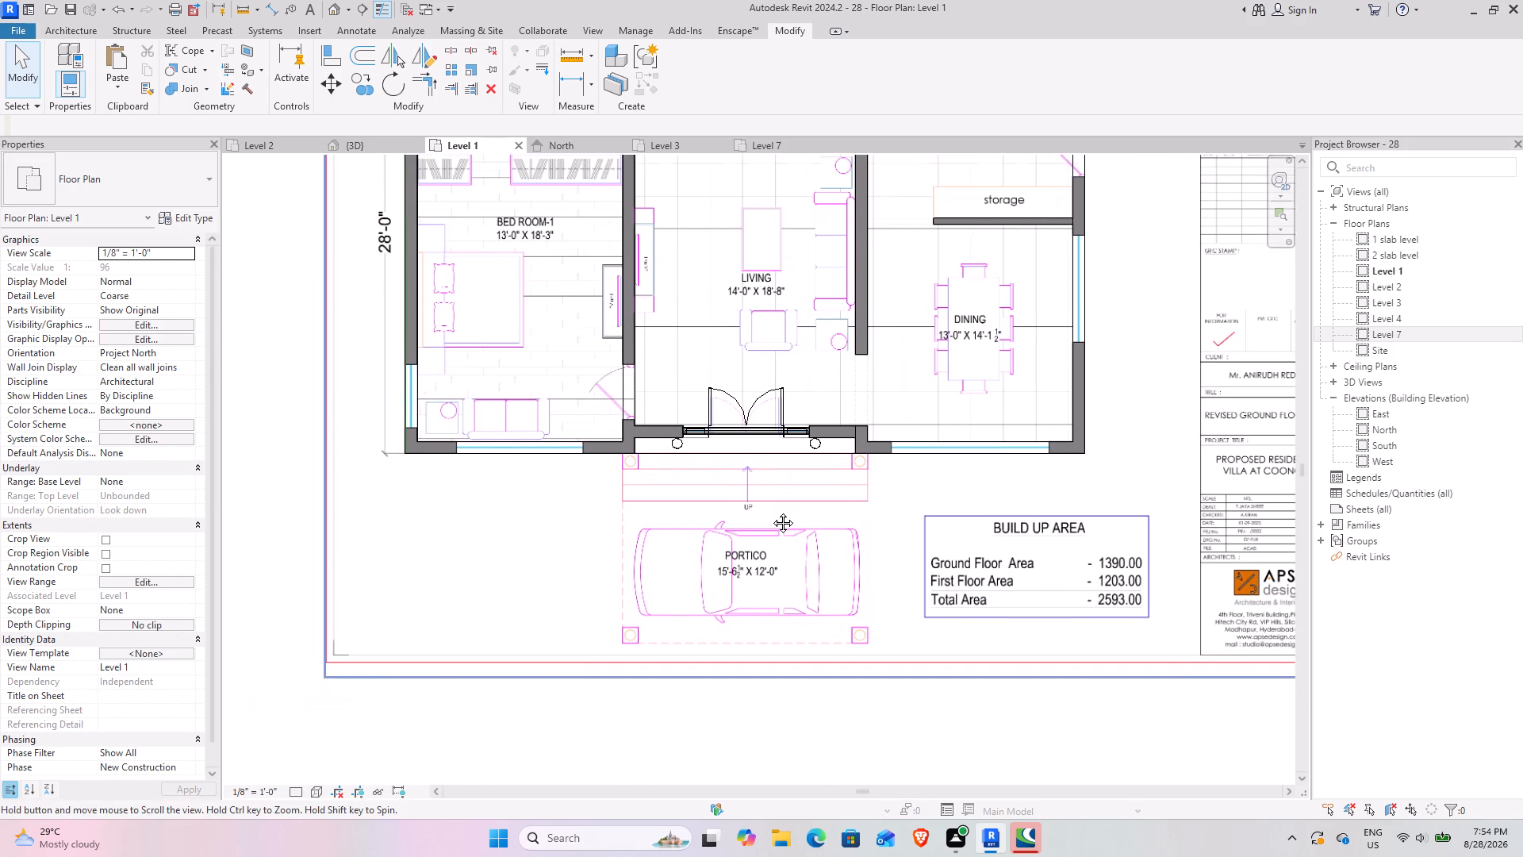
{"action": "middle_click_drag", "start_coordinate": [771, 511], "coordinate": [685, 572]}
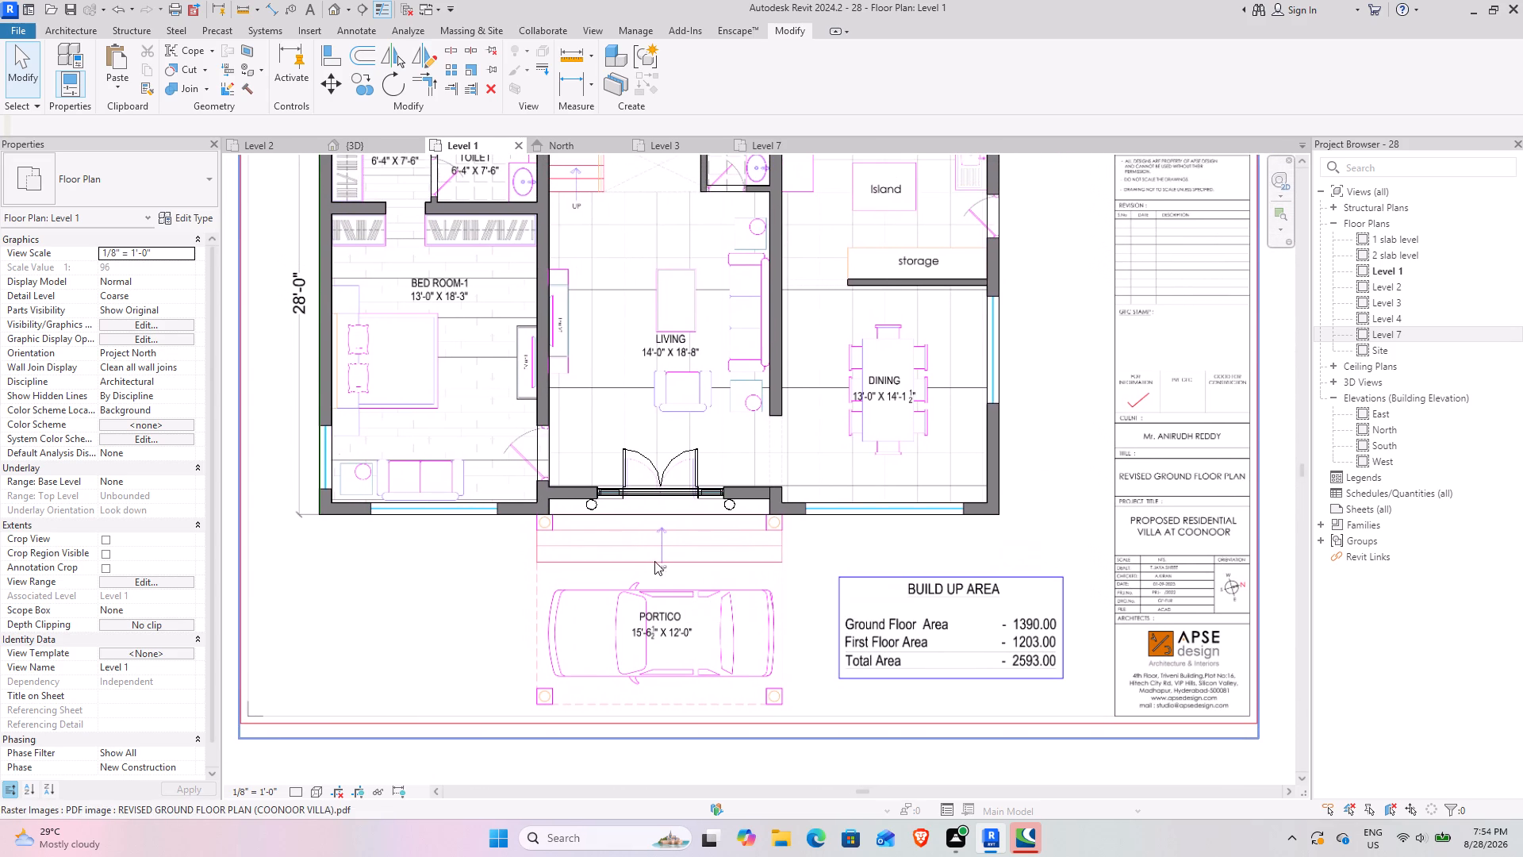
{"action": "scroll", "coordinate": [581, 513], "scroll_direction": "up", "scroll_amount": 8}
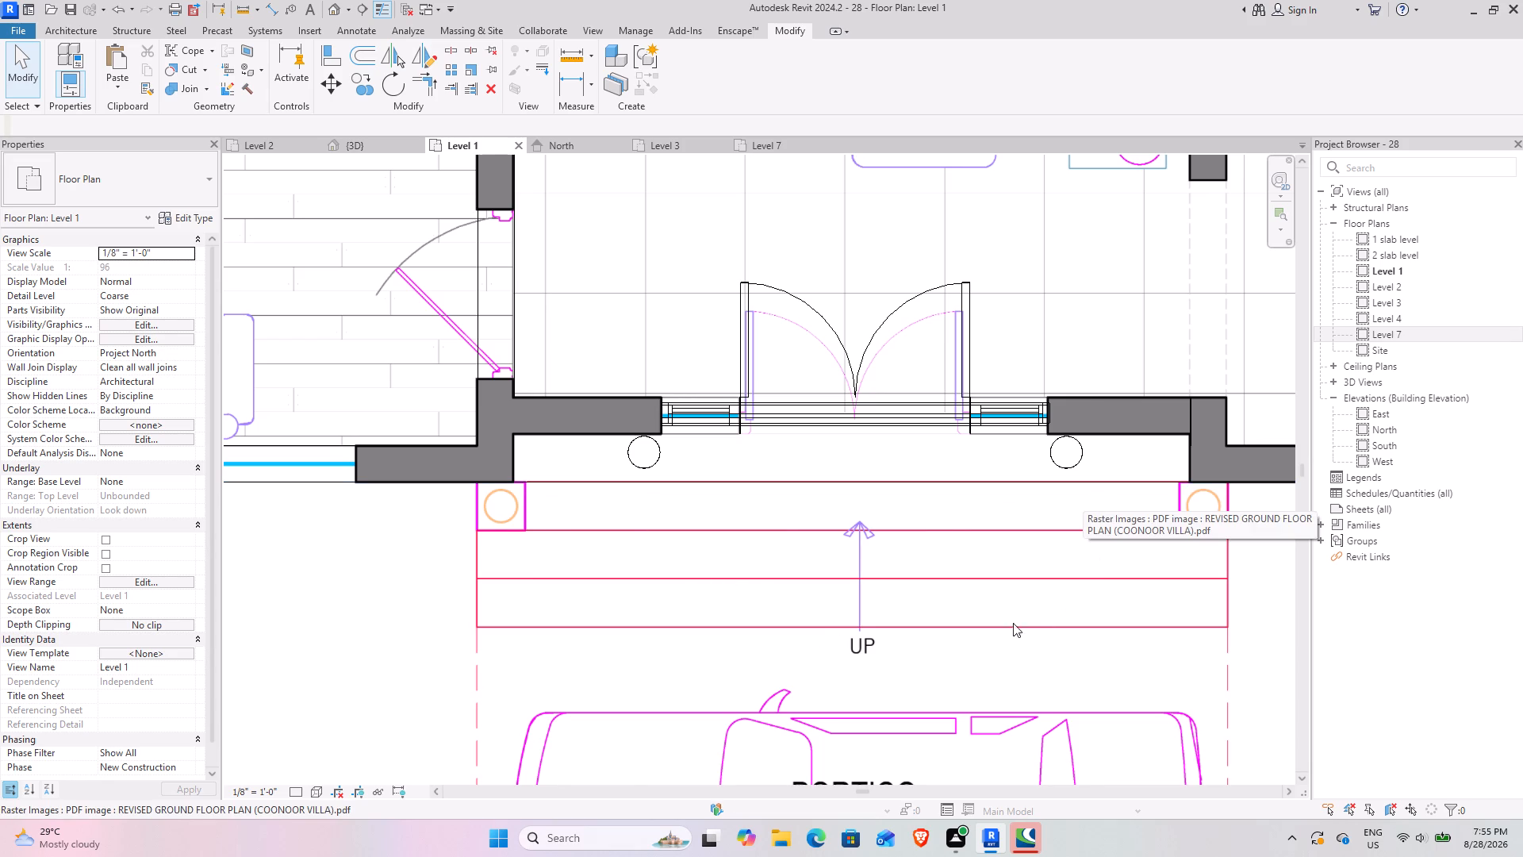
{"action": "scroll", "coordinate": [836, 616], "scroll_direction": "down", "scroll_amount": 4}
{"action": "middle_click_drag", "start_coordinate": [758, 678], "coordinate": [631, 539]}
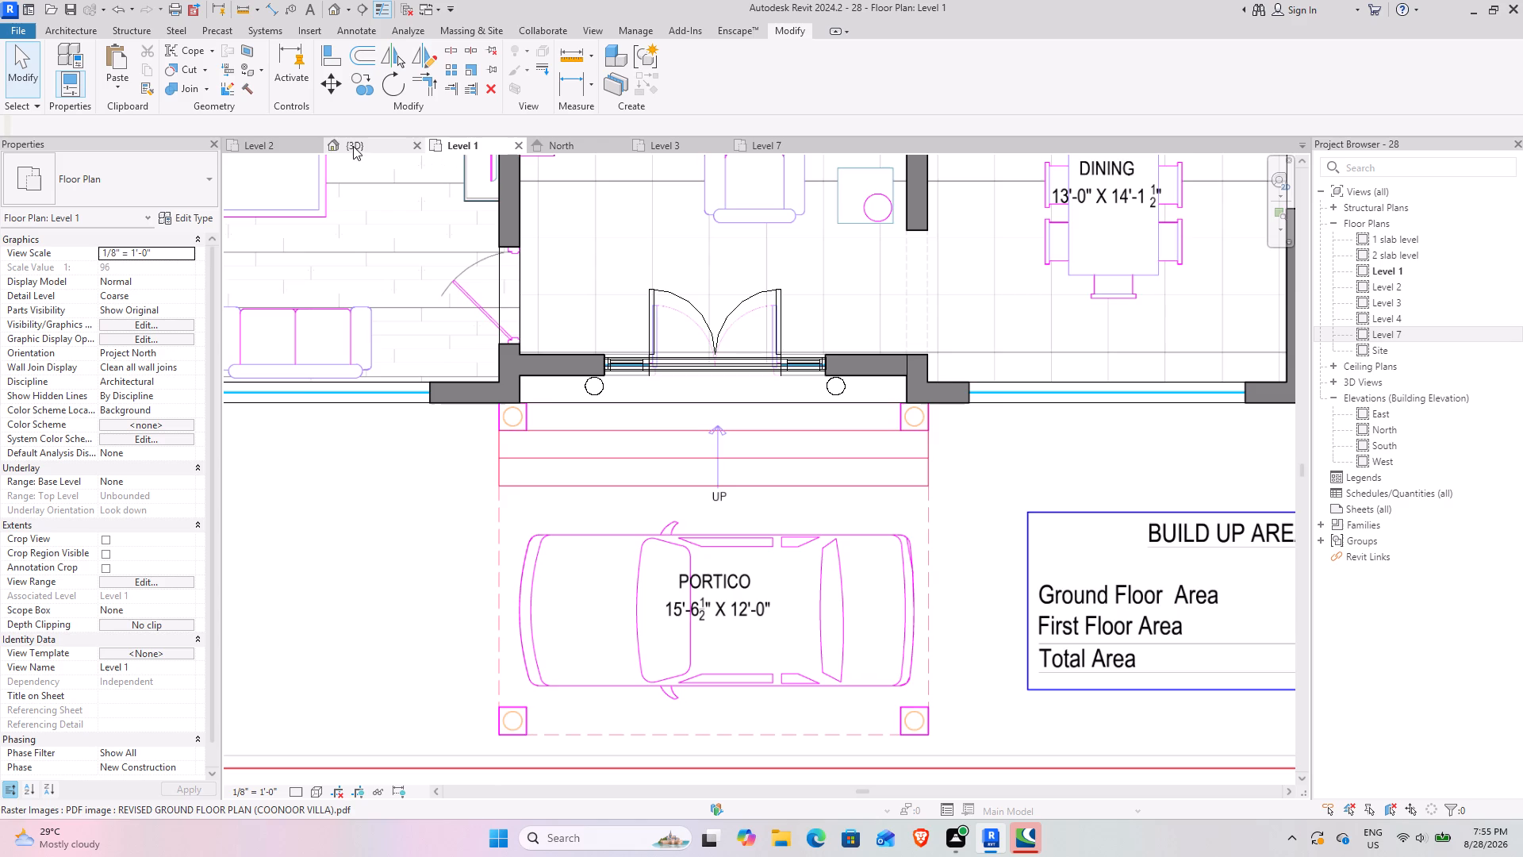
{"action": "left_click", "coordinate": [258, 139]}
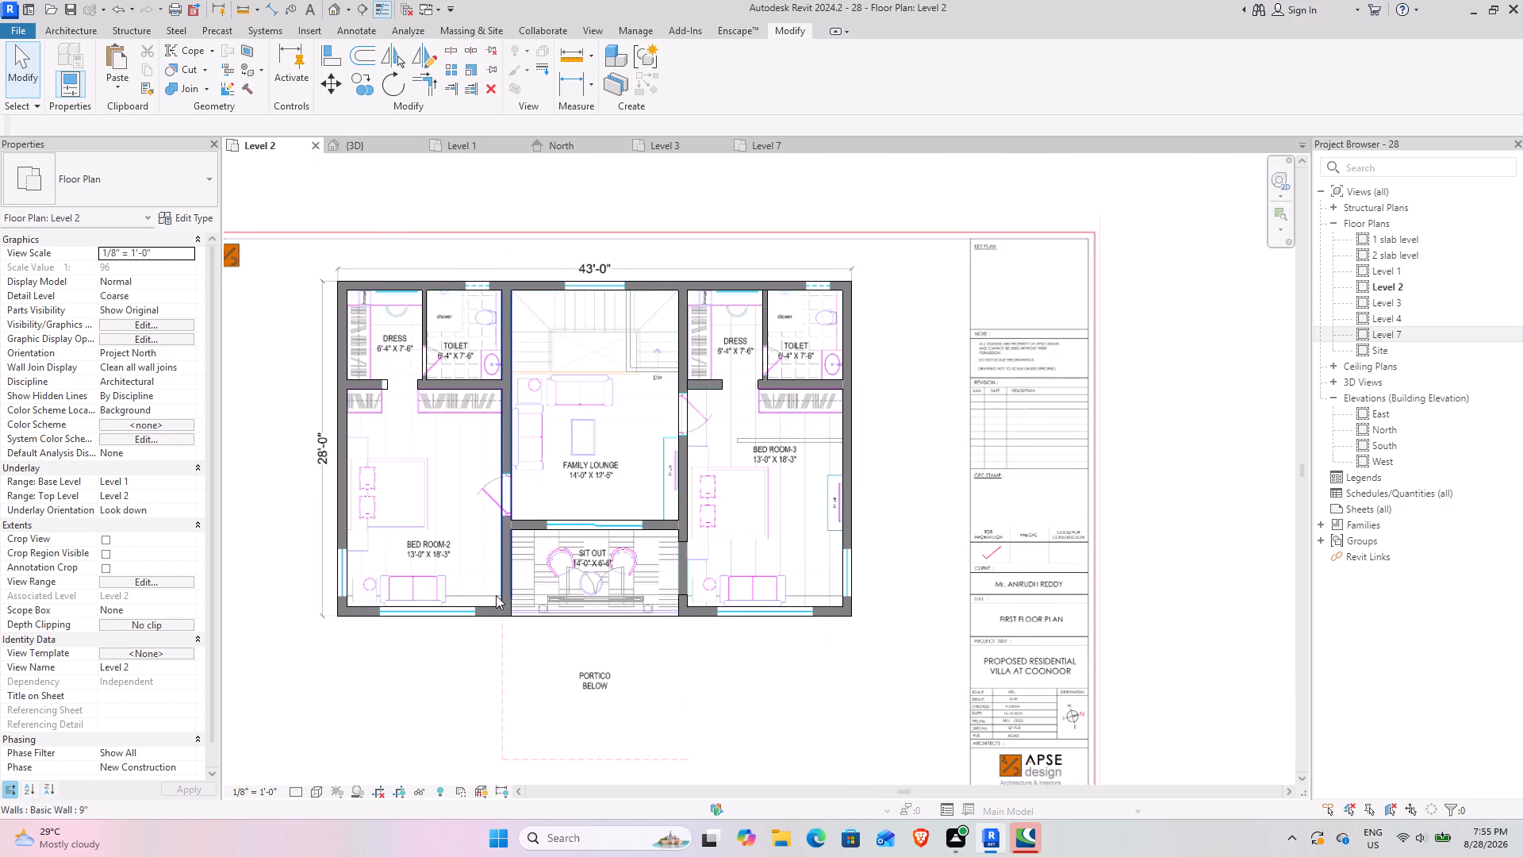
{"action": "middle_click_drag", "start_coordinate": [493, 594], "coordinate": [527, 525]}
{"action": "scroll", "coordinate": [527, 486], "scroll_direction": "down", "scroll_amount": 1}
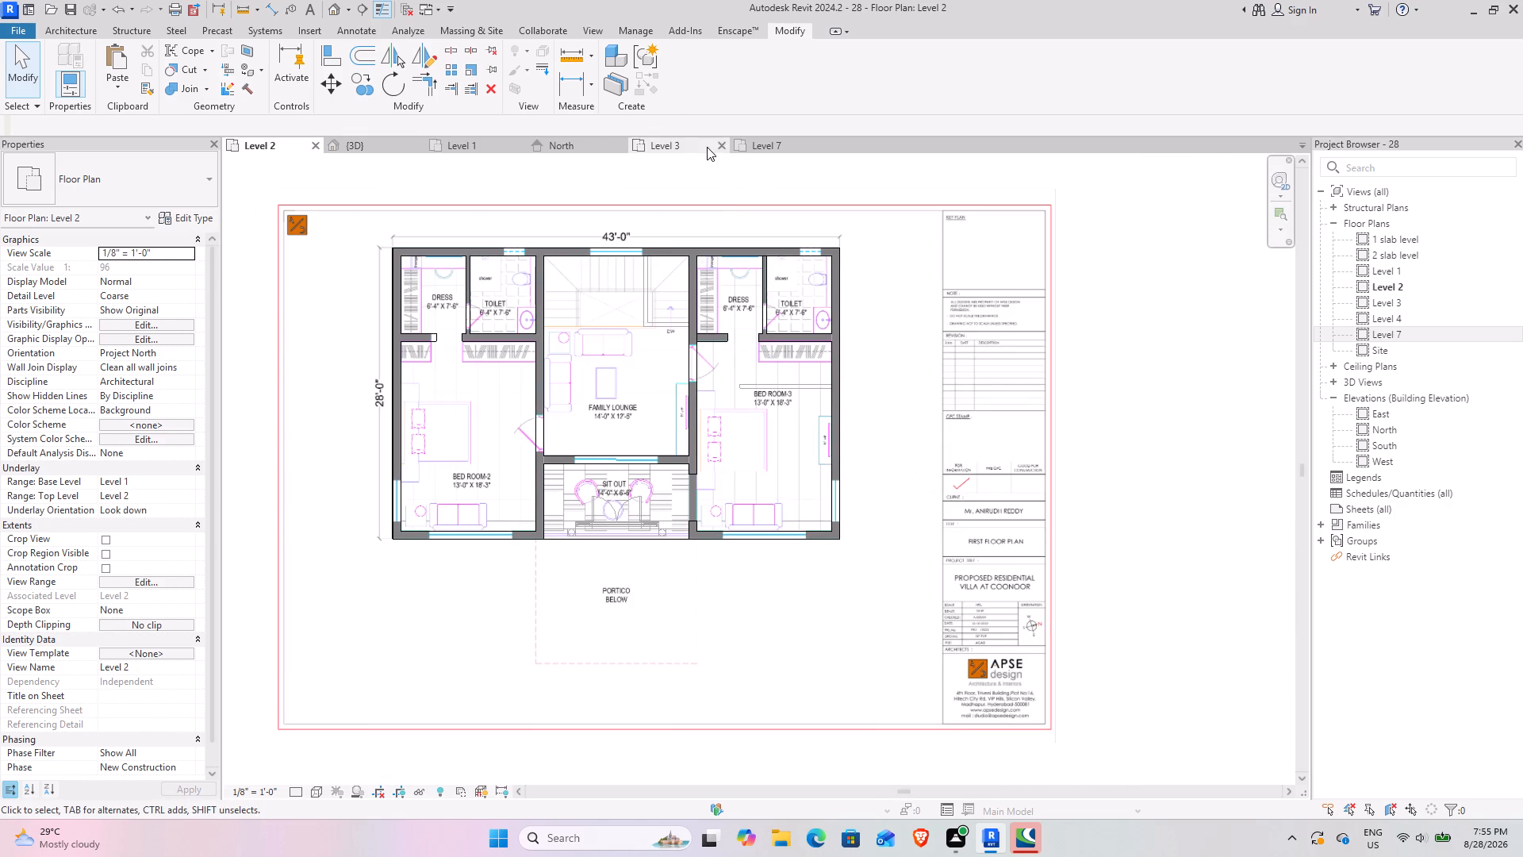
In the Level 7 floor plan, set the underlay's base level to Level 1.
{"action": "left_click", "coordinate": [758, 147]}
{"action": "scroll", "coordinate": [558, 461], "scroll_direction": "down", "scroll_amount": 7}
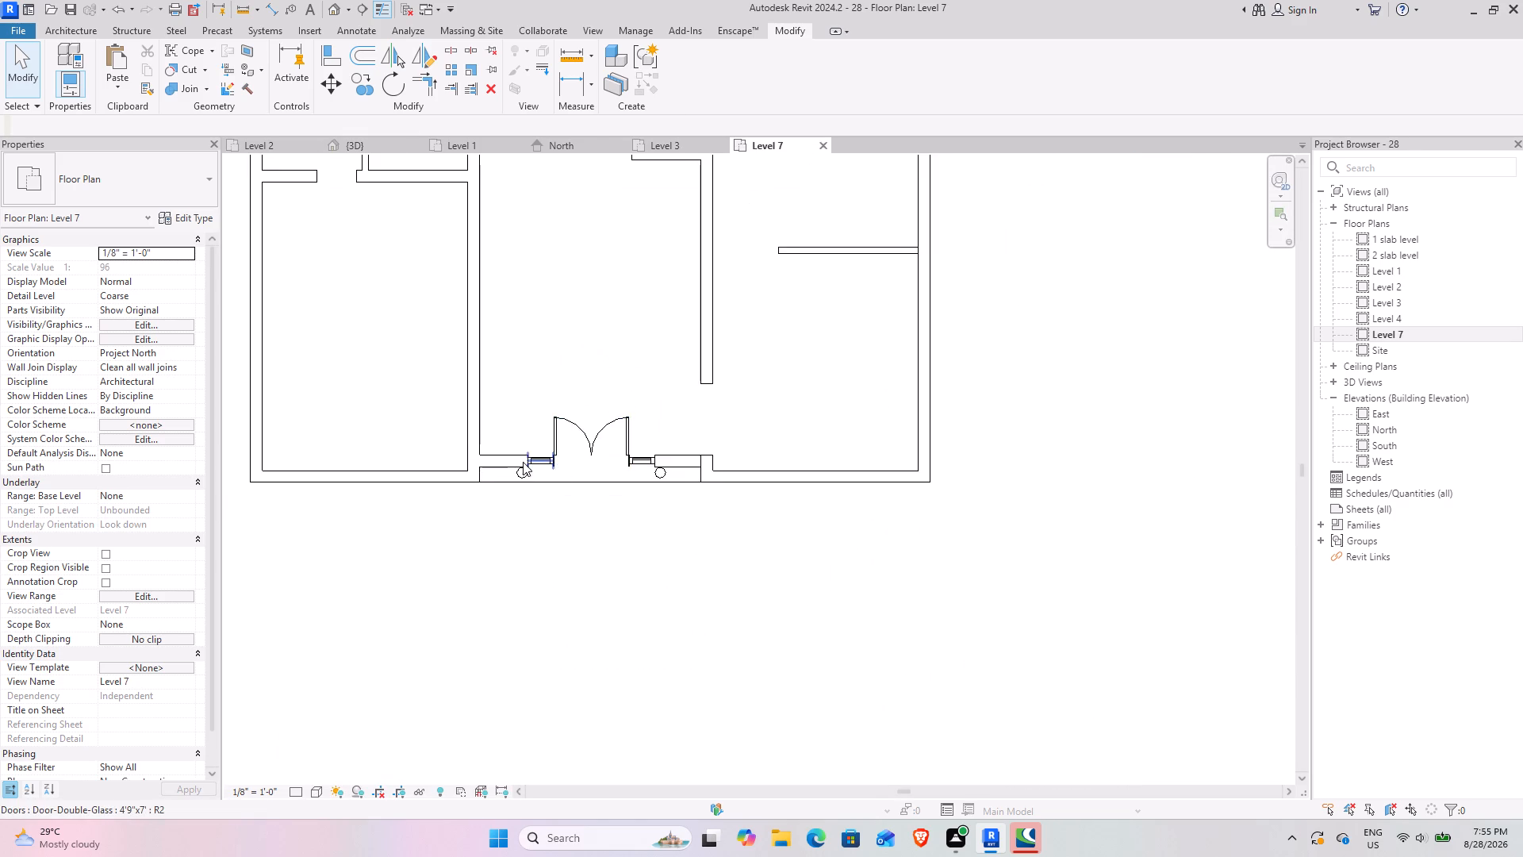
{"action": "middle_click_drag", "start_coordinate": [524, 462], "coordinate": [666, 462]}
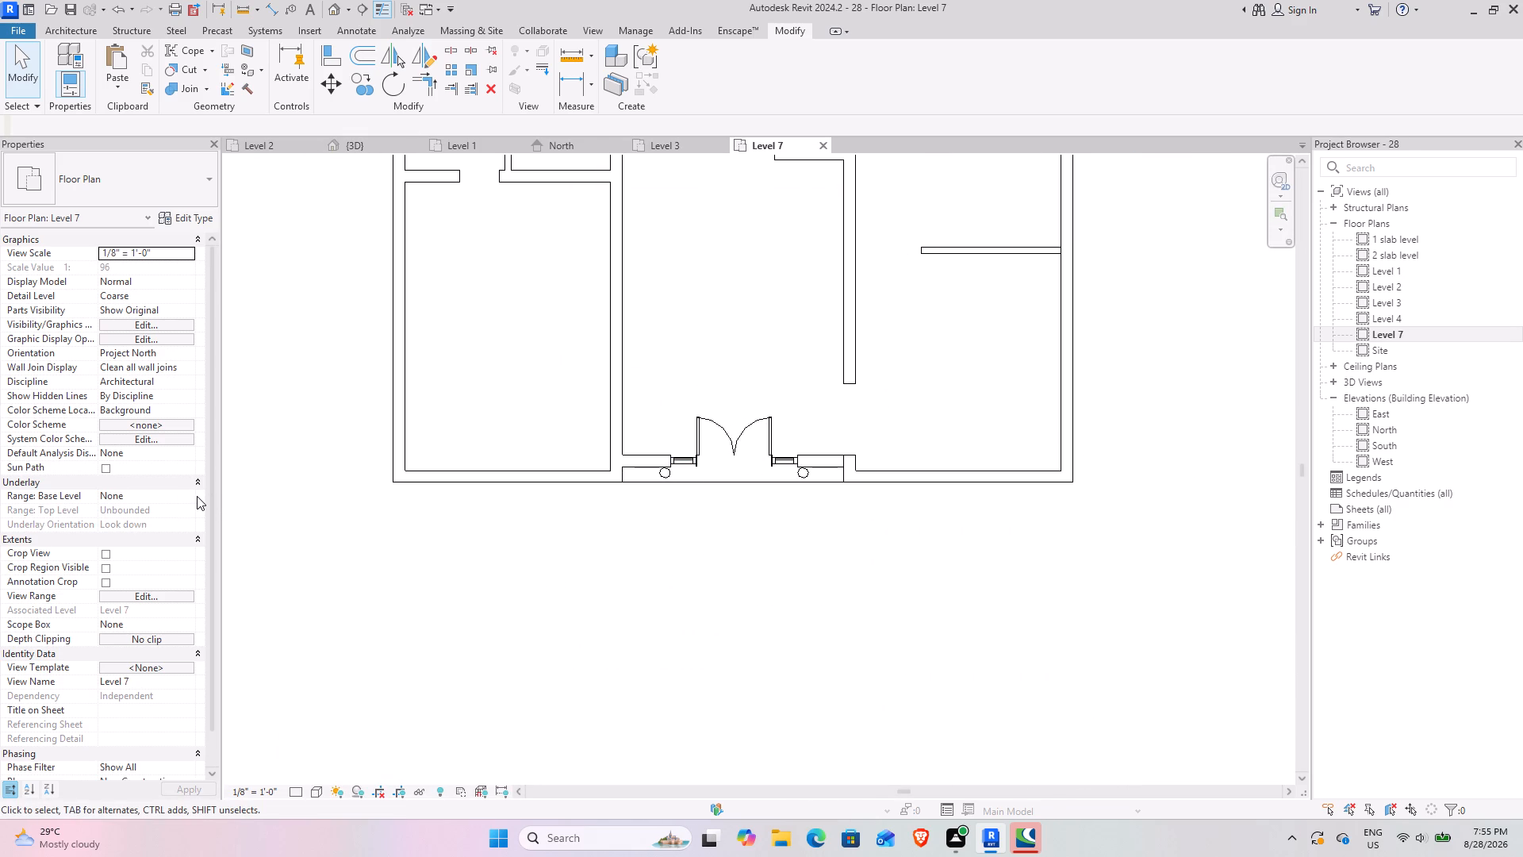
{"action": "left_click", "coordinate": [197, 496]}
{"action": "left_click", "coordinate": [191, 496]}
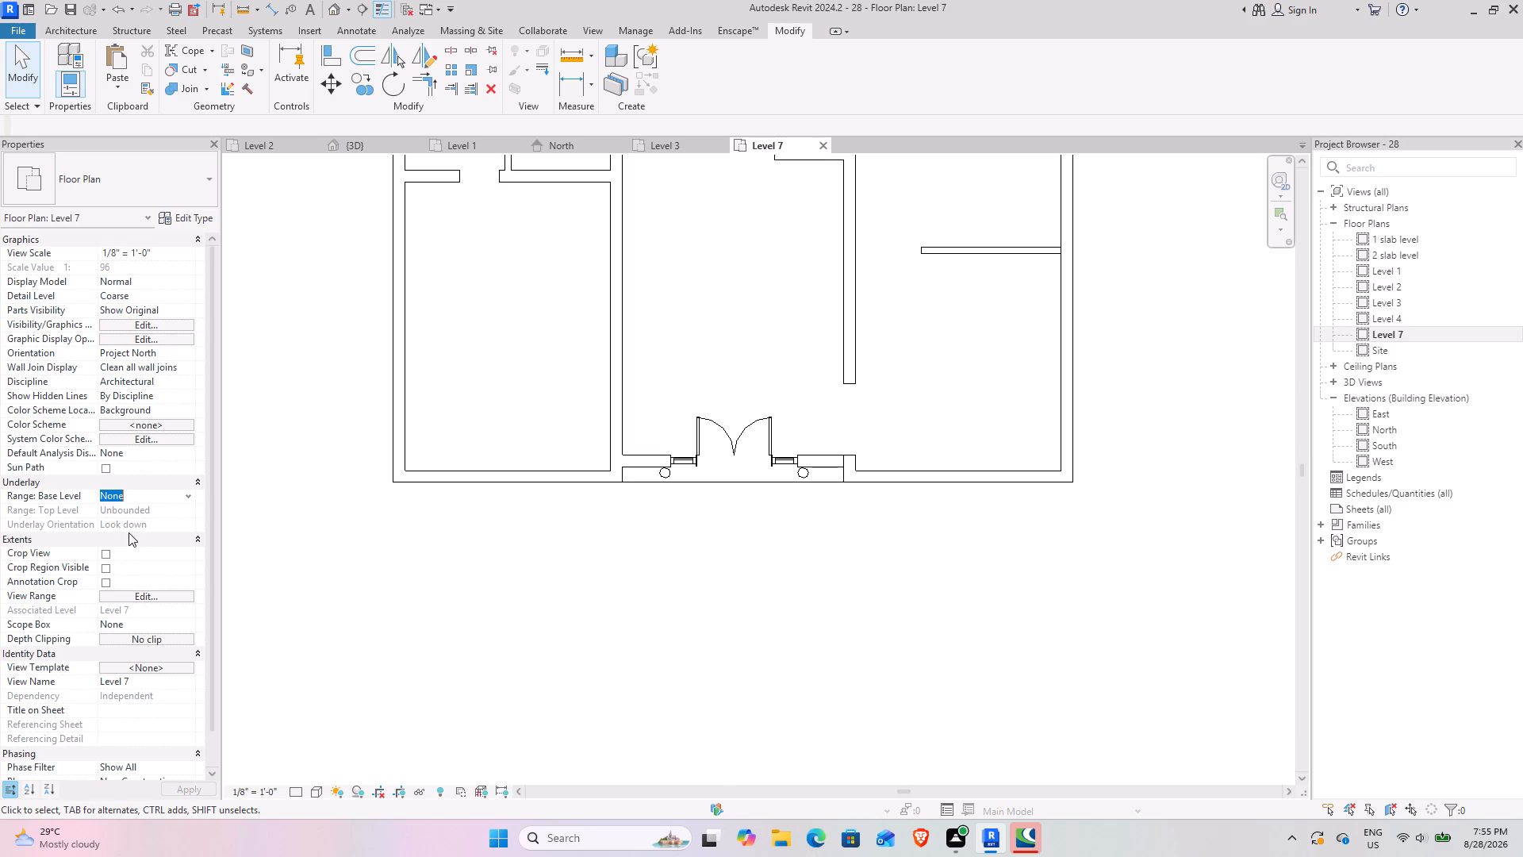
{"action": "left_click", "coordinate": [129, 532]}
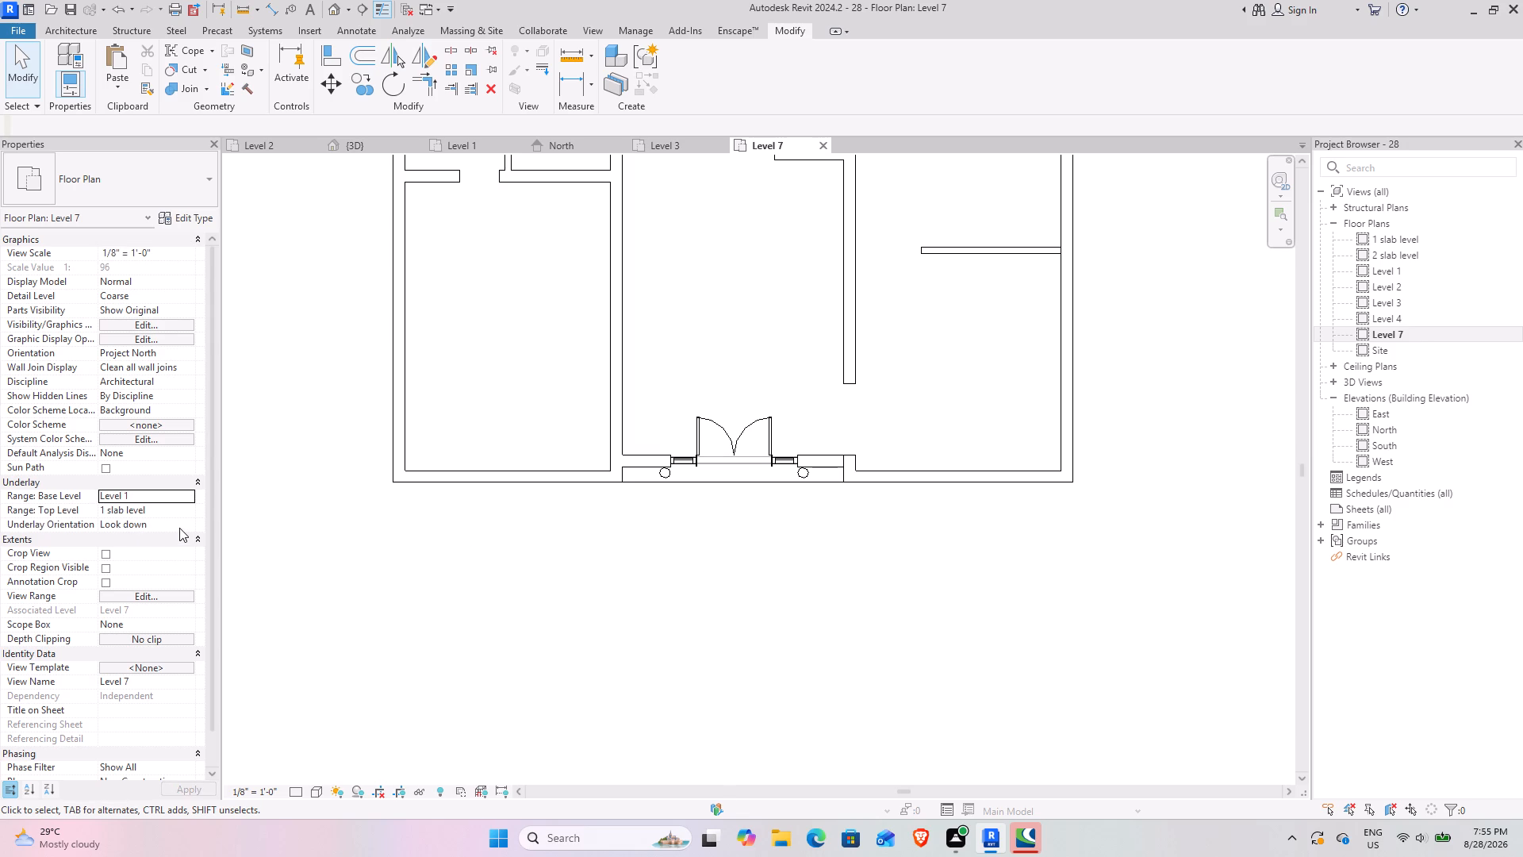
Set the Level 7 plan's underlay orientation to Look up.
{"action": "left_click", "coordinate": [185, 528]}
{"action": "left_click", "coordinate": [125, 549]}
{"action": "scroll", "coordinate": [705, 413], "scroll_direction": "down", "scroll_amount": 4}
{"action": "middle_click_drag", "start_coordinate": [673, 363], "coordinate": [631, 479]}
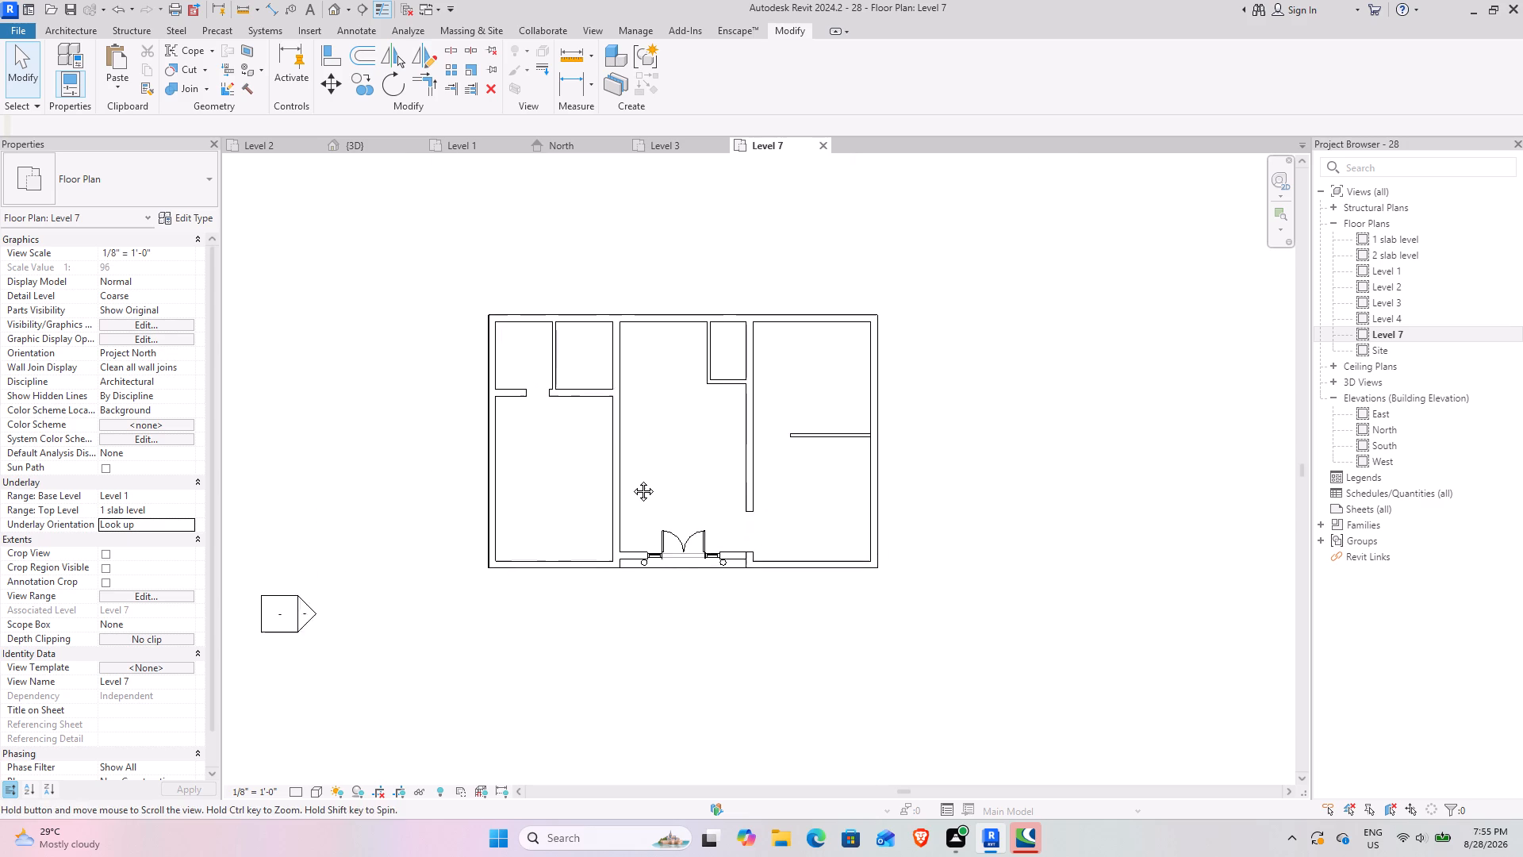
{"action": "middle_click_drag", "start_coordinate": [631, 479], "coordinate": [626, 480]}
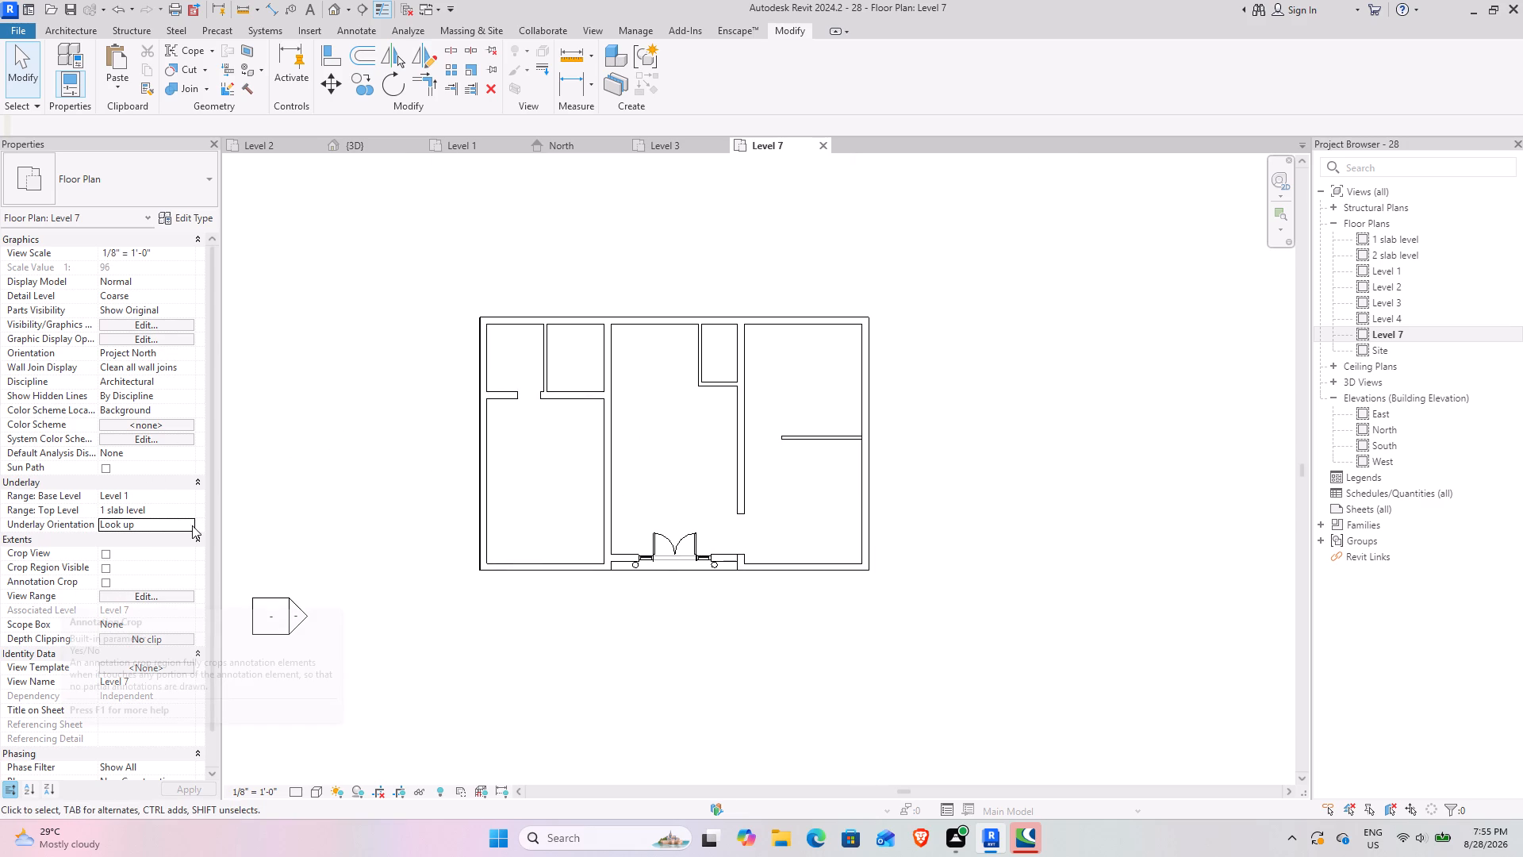
Set the Level 7 underlay's base level to 2 slab level, its top level to Unbounded and its orientation to Look down.
{"action": "scroll", "coordinate": [186, 523], "scroll_direction": "down", "scroll_amount": 3}
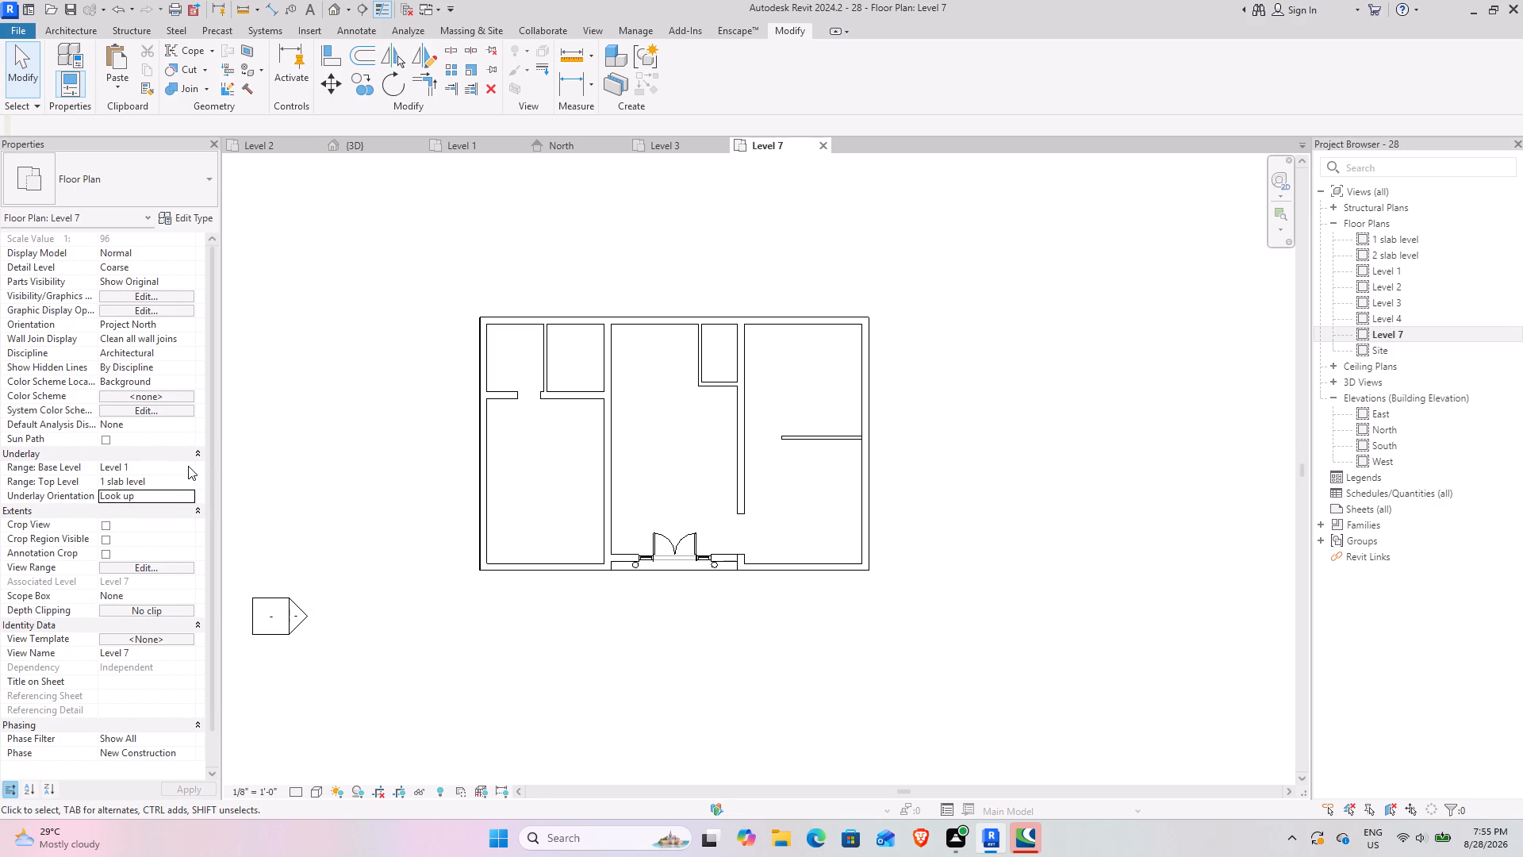
{"action": "left_click", "coordinate": [188, 471]}
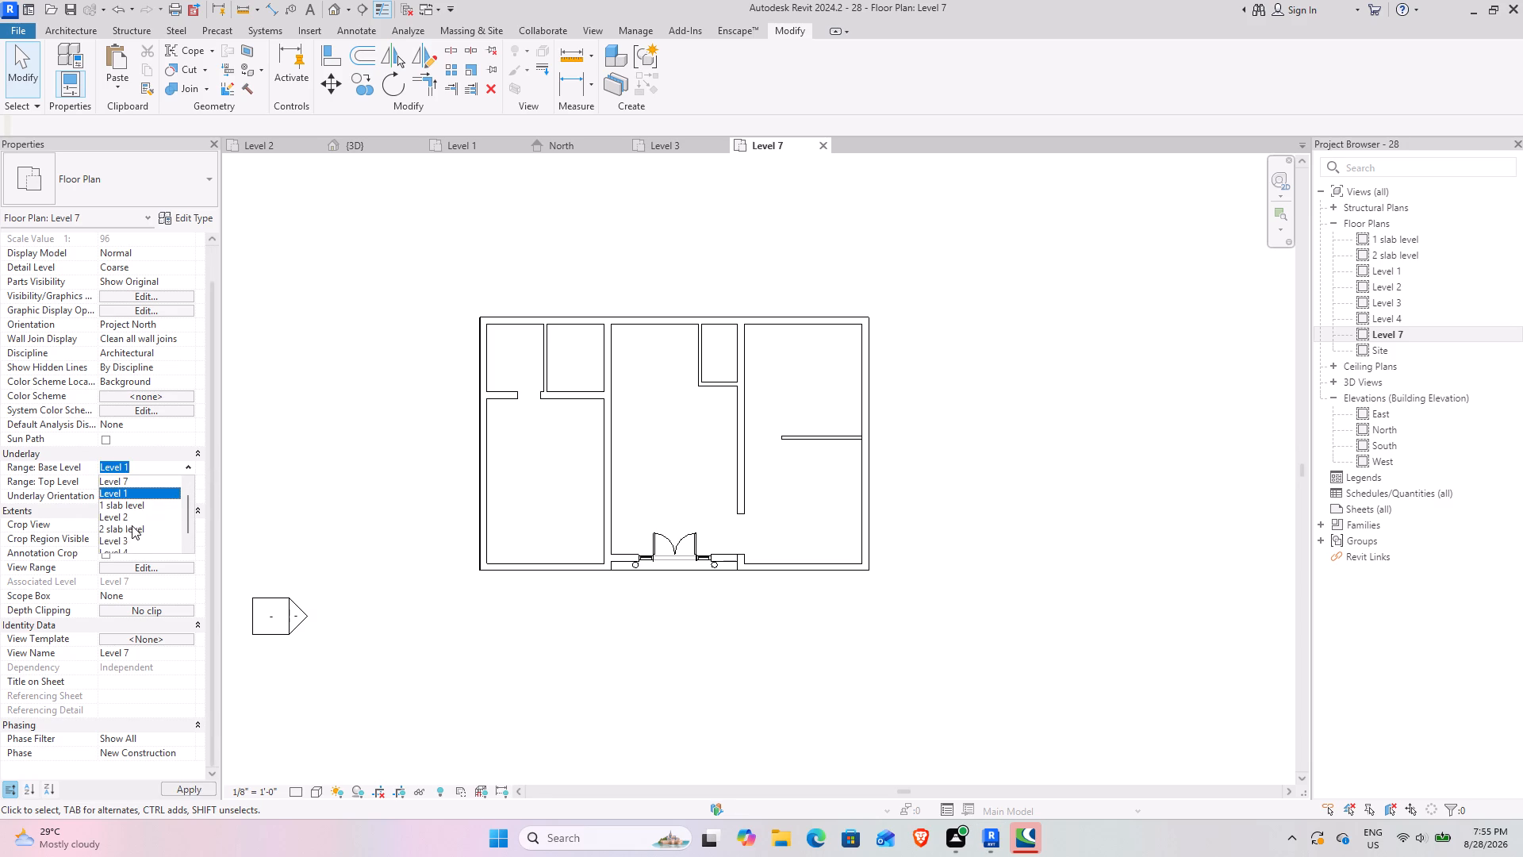
{"action": "left_click", "coordinate": [131, 532]}
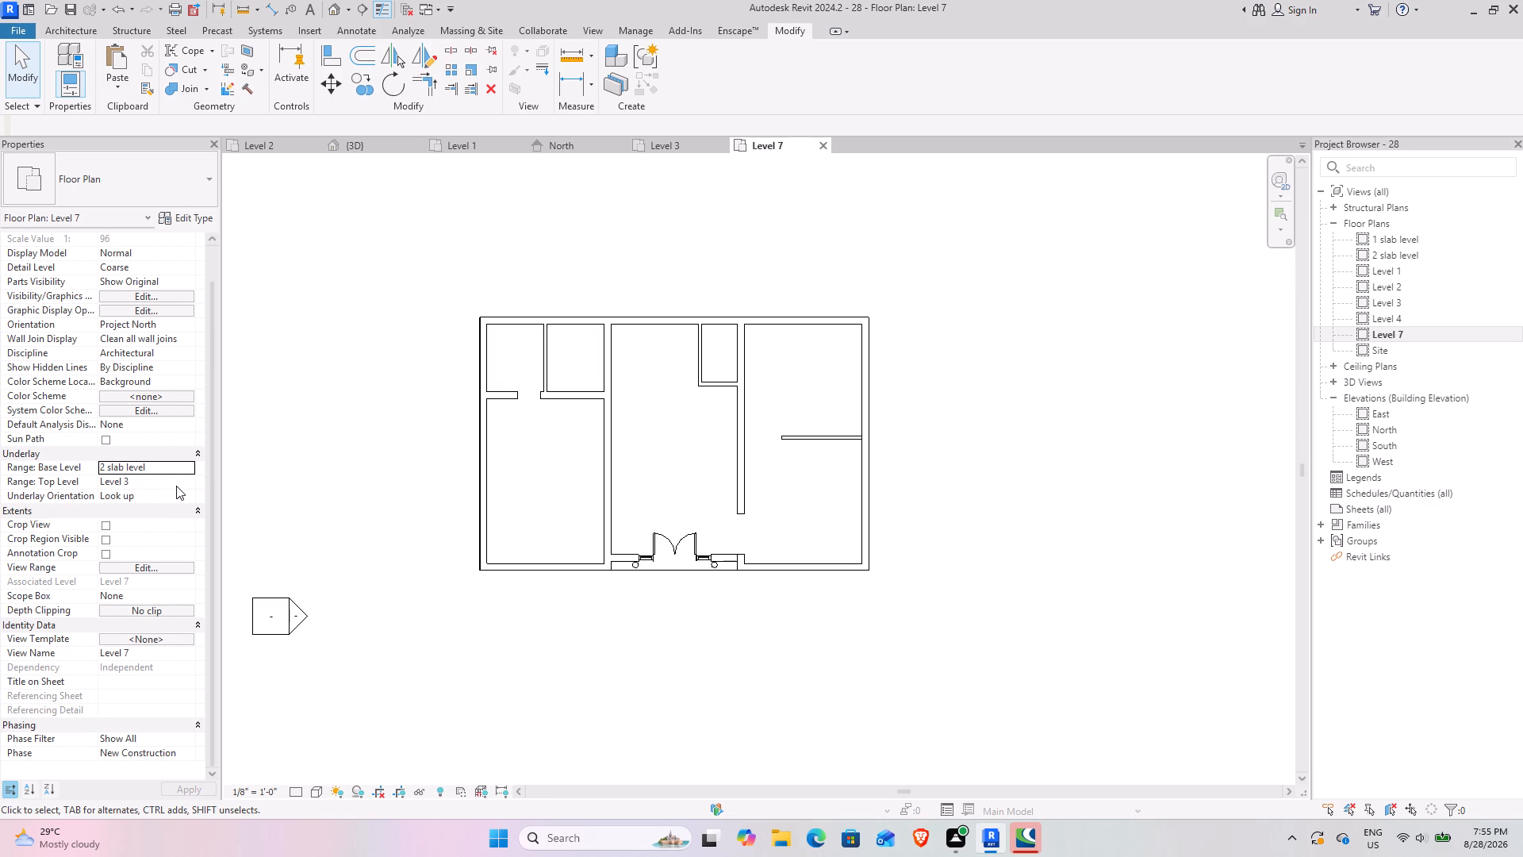
{"action": "left_click", "coordinate": [193, 485]}
{"action": "scroll", "coordinate": [148, 510], "scroll_direction": "up", "scroll_amount": 2}
{"action": "left_click", "coordinate": [140, 496]}
{"action": "left_click", "coordinate": [188, 483]}
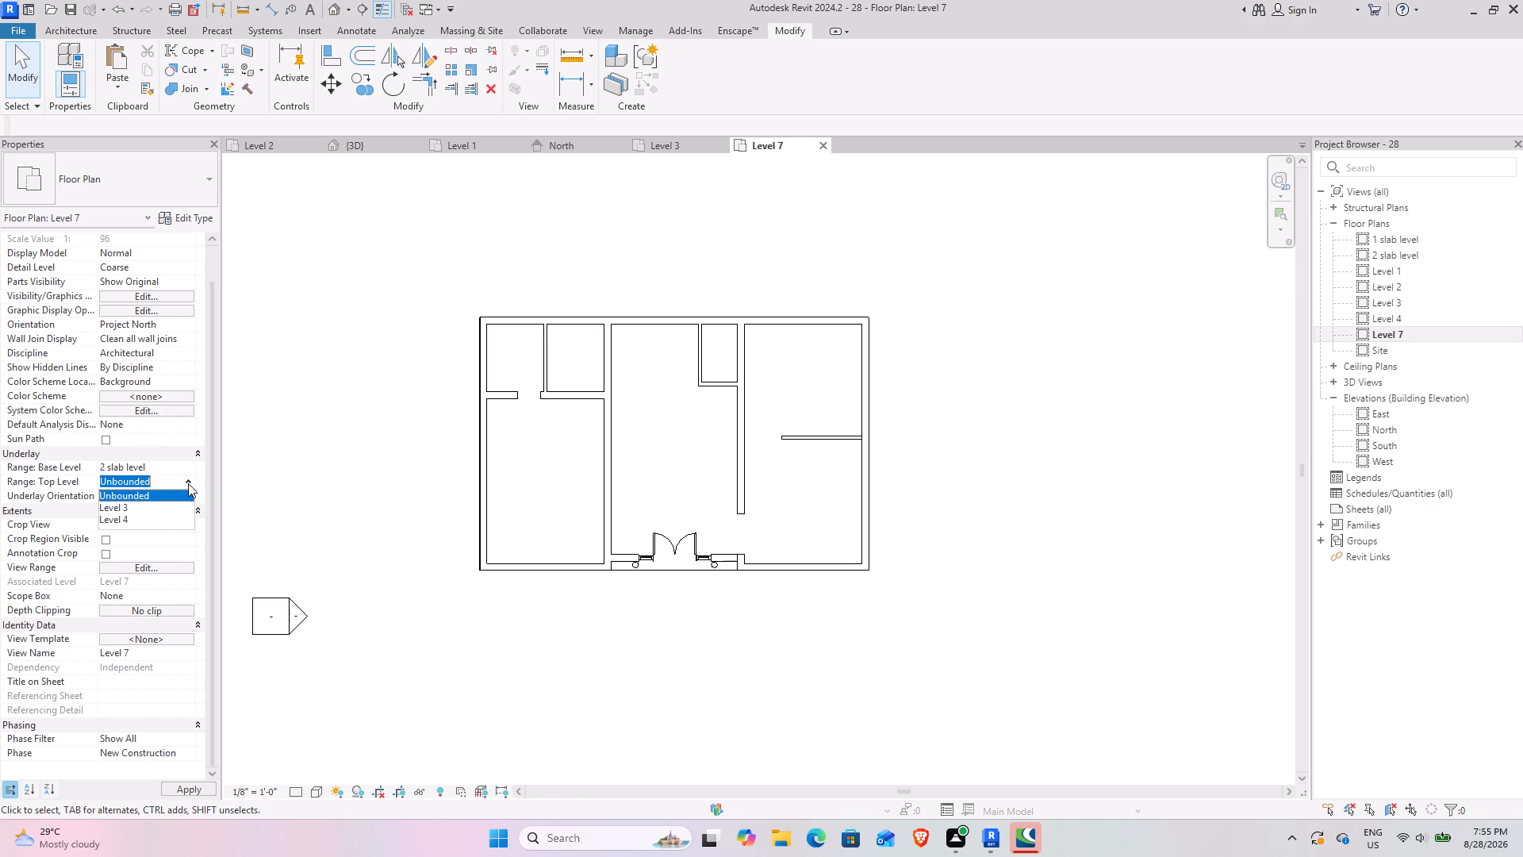
{"action": "left_click", "coordinate": [188, 483]}
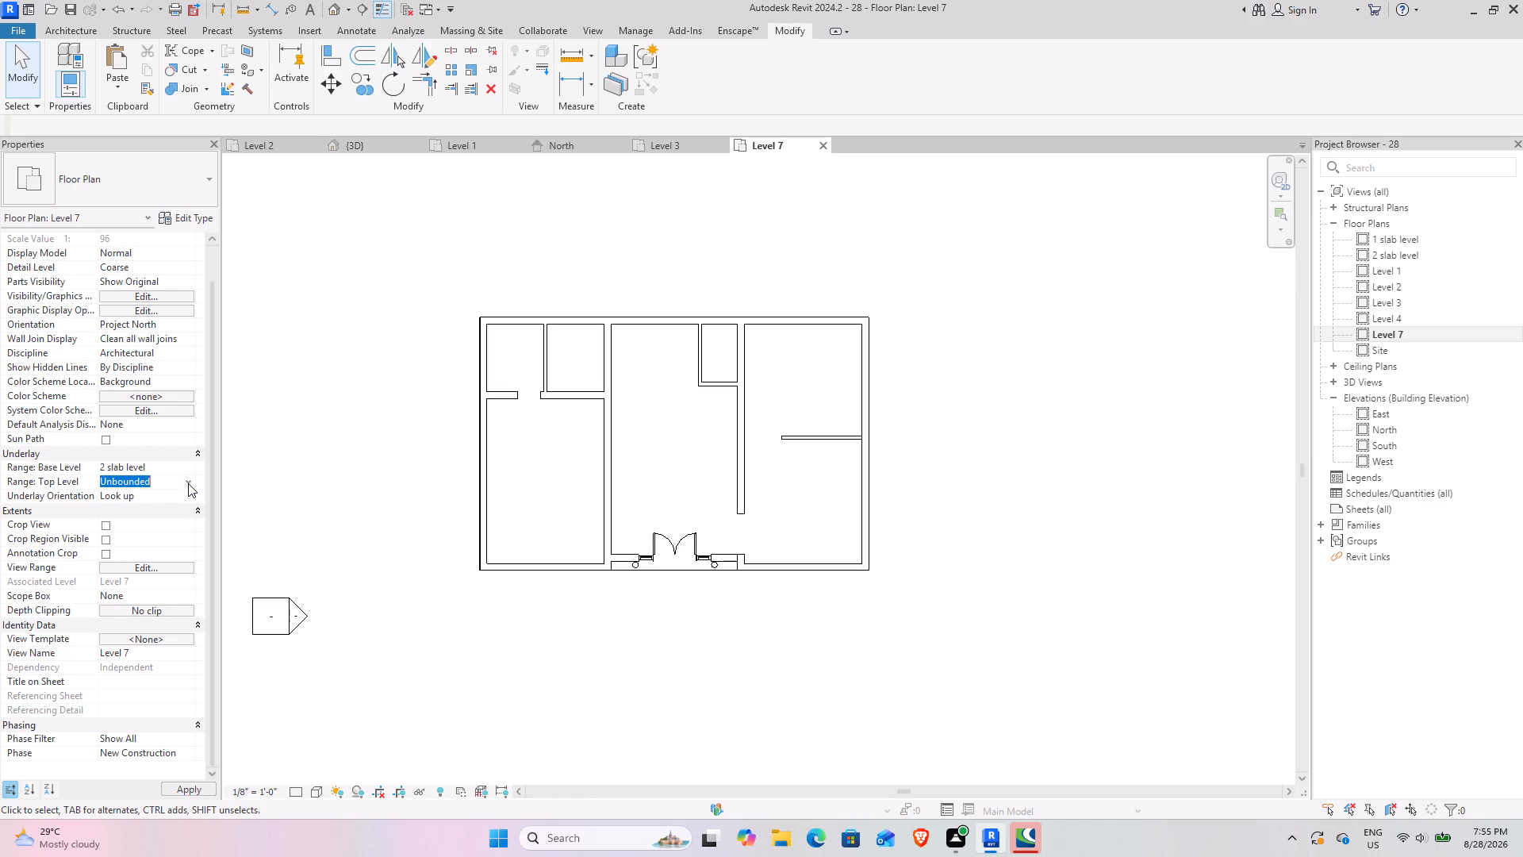
{"action": "left_click", "coordinate": [188, 483]}
{"action": "left_click", "coordinate": [179, 483]}
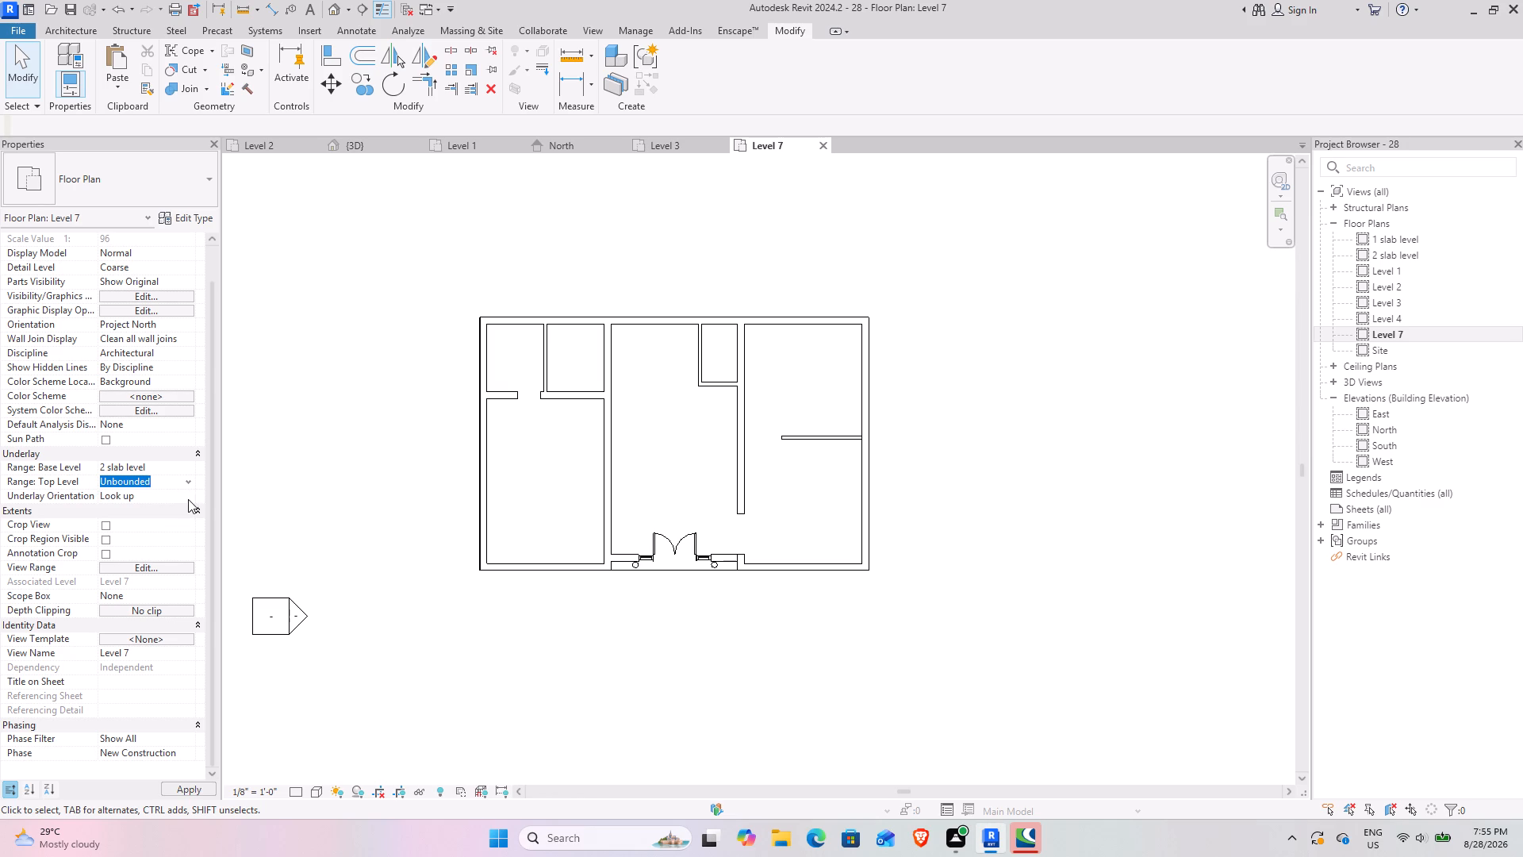
{"action": "left_click", "coordinate": [188, 499]}
{"action": "left_click", "coordinate": [132, 509]}
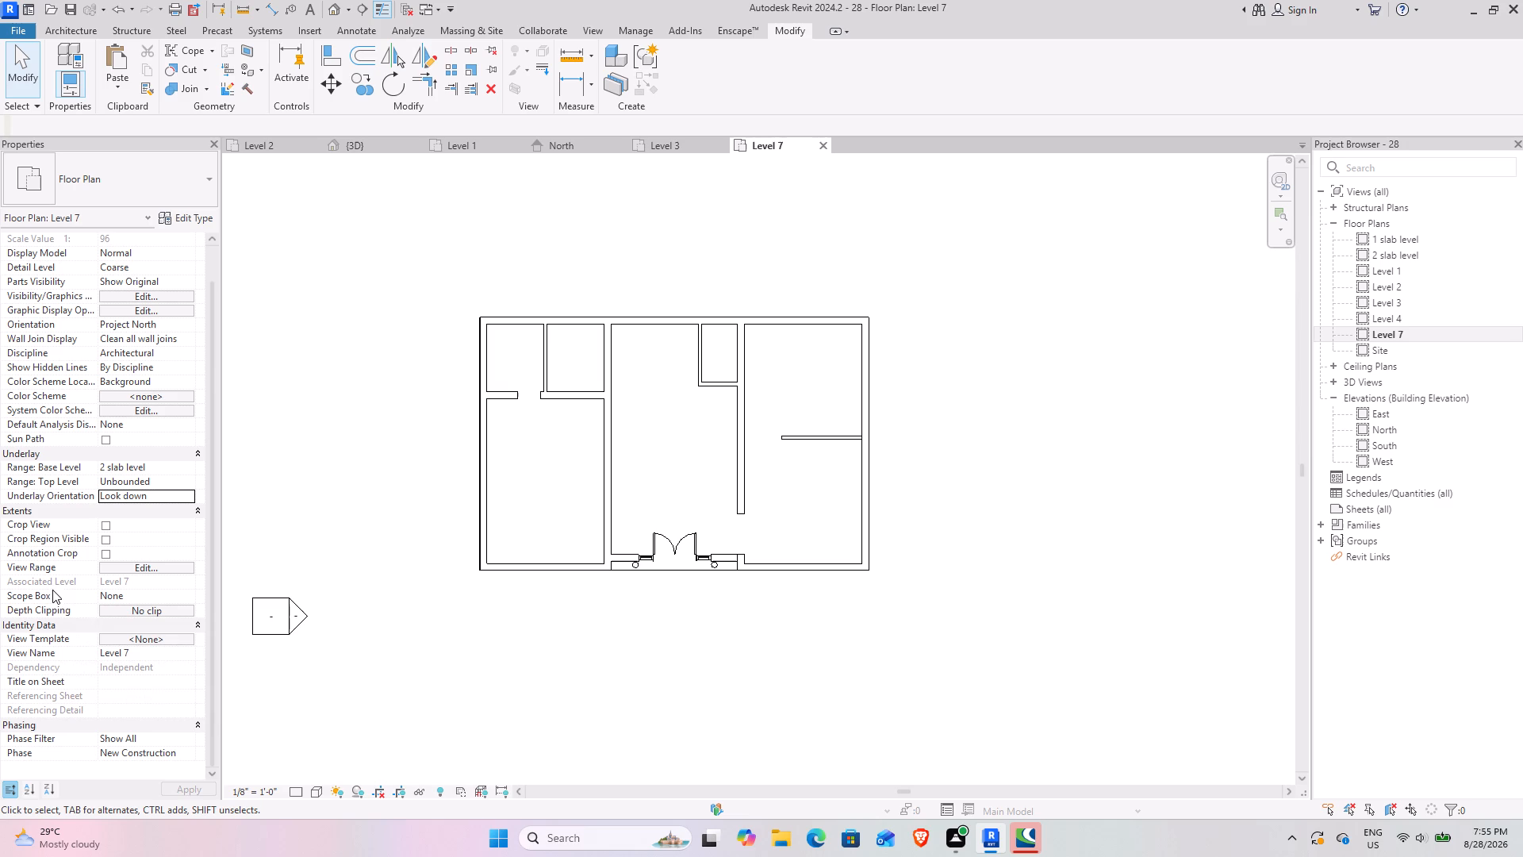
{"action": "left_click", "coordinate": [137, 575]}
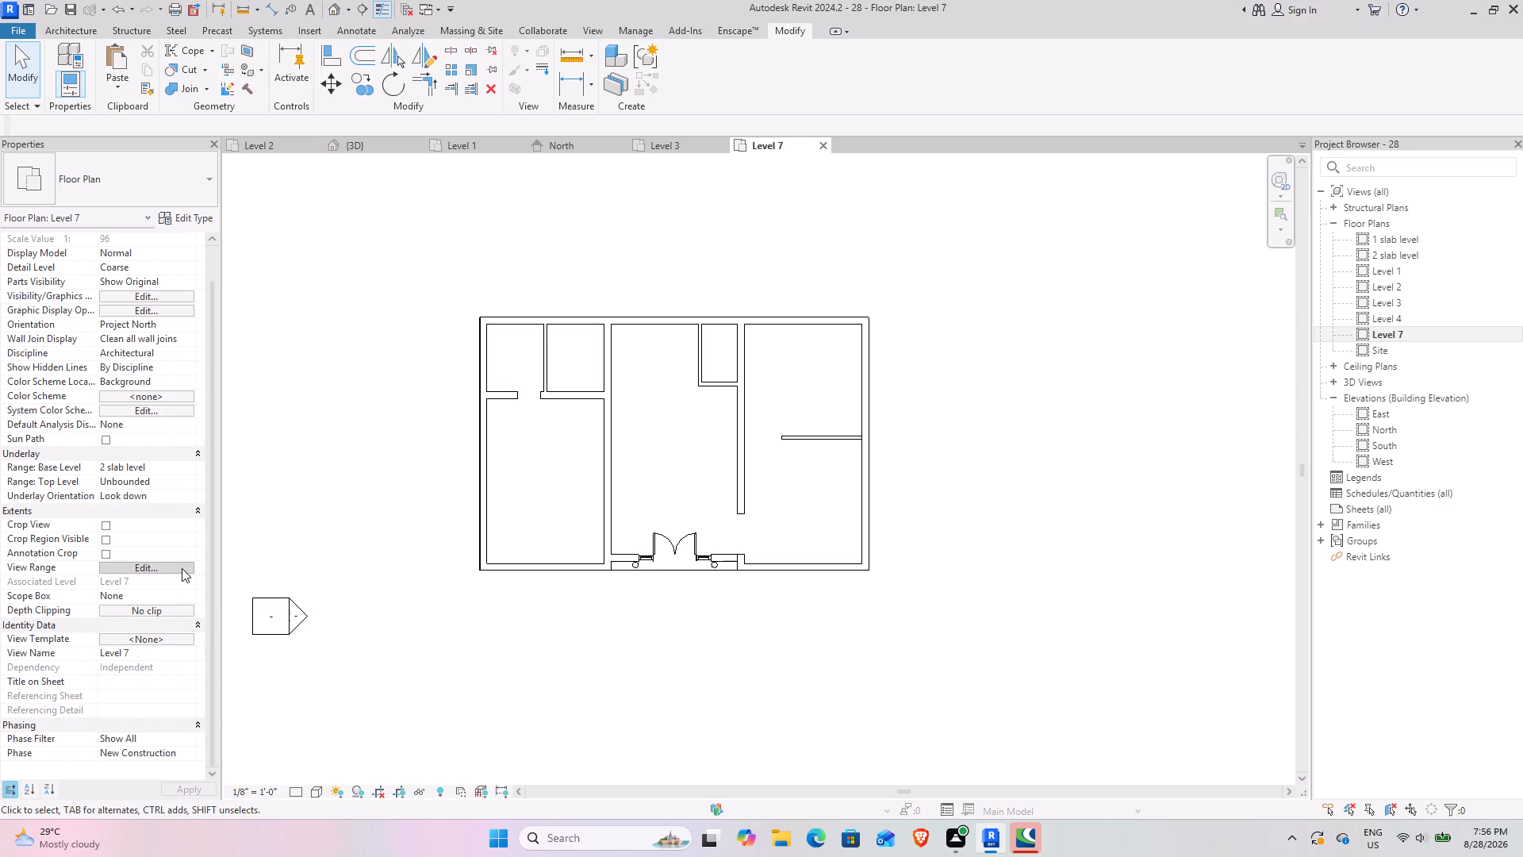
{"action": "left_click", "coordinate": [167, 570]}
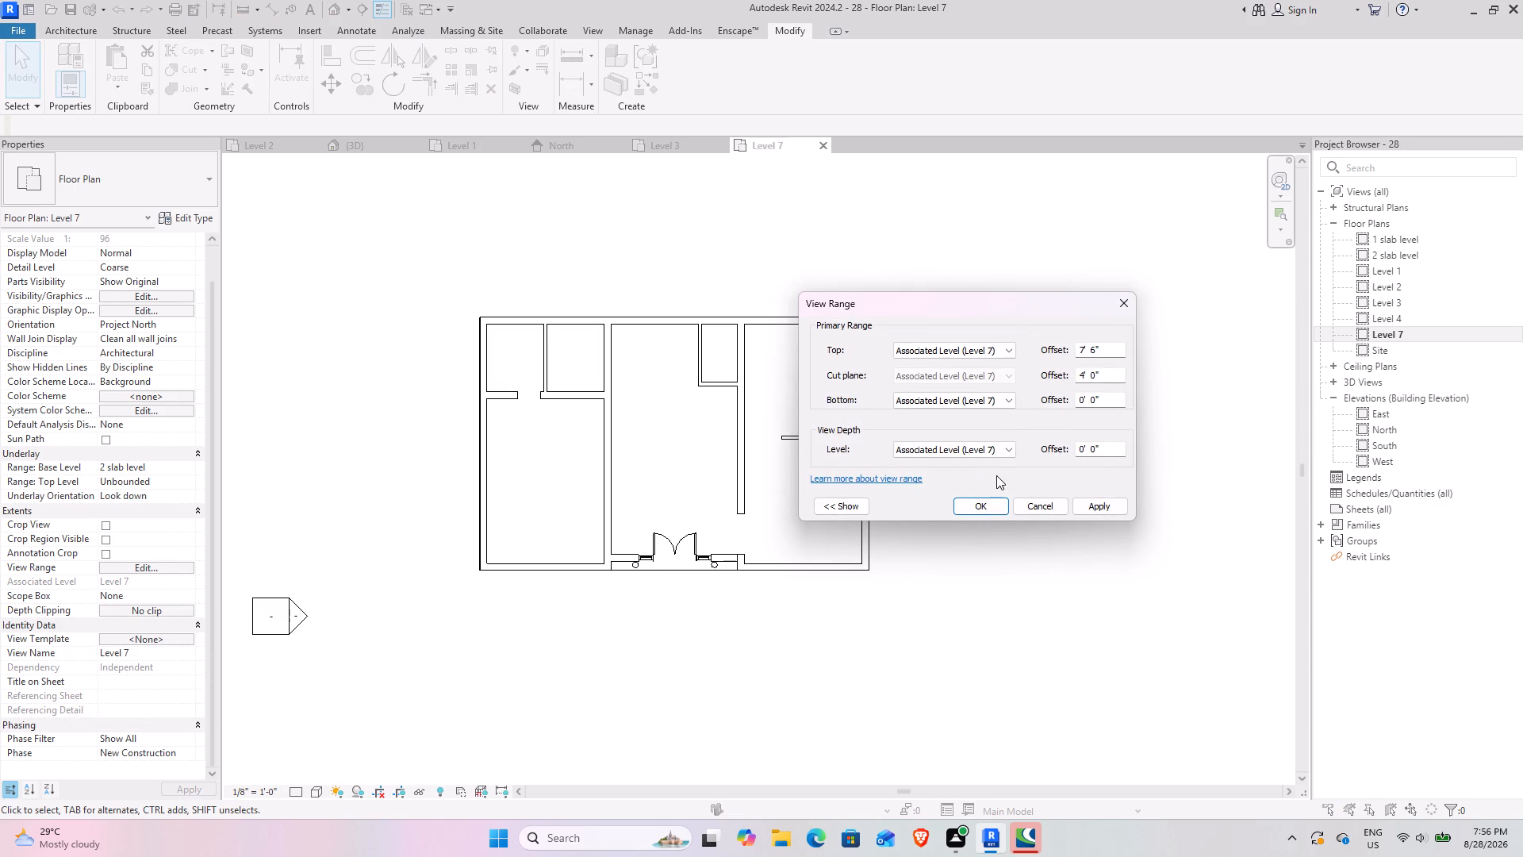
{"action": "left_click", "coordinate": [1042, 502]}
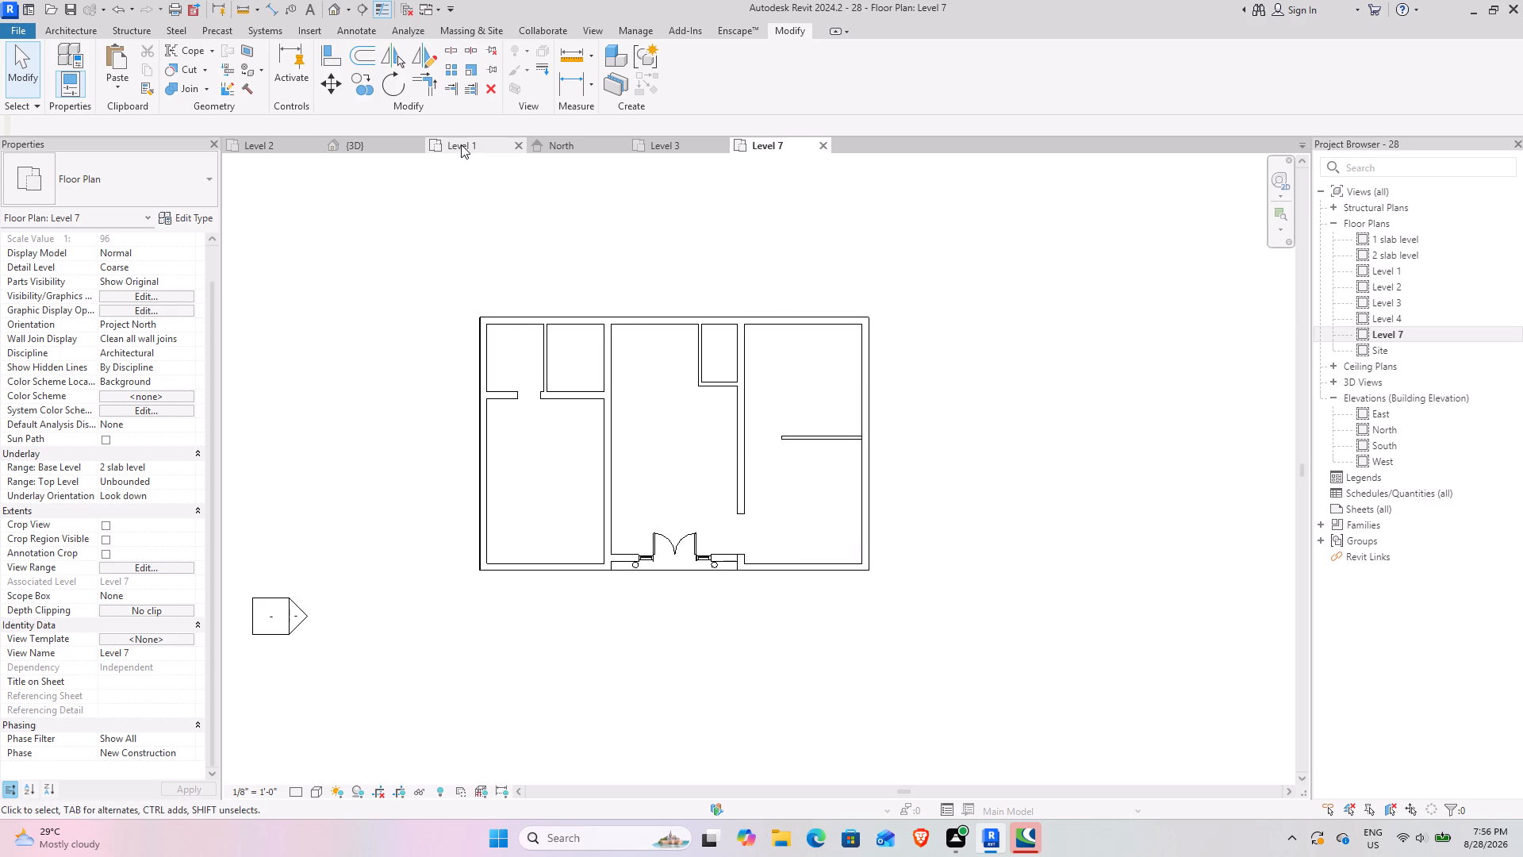
In the Level 1 plan, start a sketched stair run and draw two side boundaries about 3'-0" long along the ends of the entrance steps.
{"action": "left_click", "coordinate": [458, 144]}
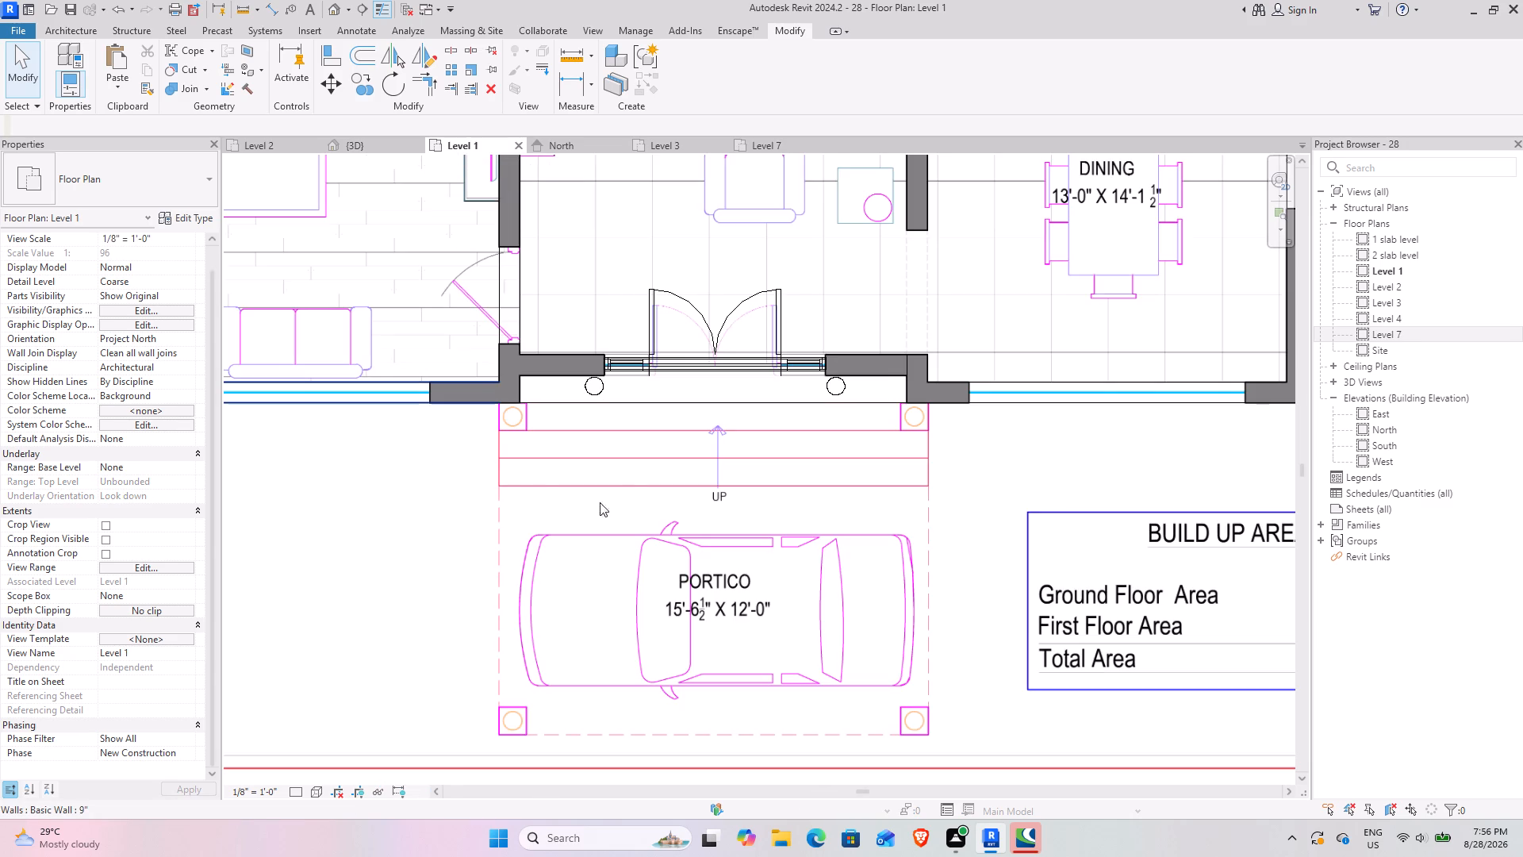
{"action": "scroll", "coordinate": [508, 421], "scroll_direction": "up", "scroll_amount": 3}
{"action": "middle_click_drag", "start_coordinate": [628, 429], "coordinate": [462, 417]}
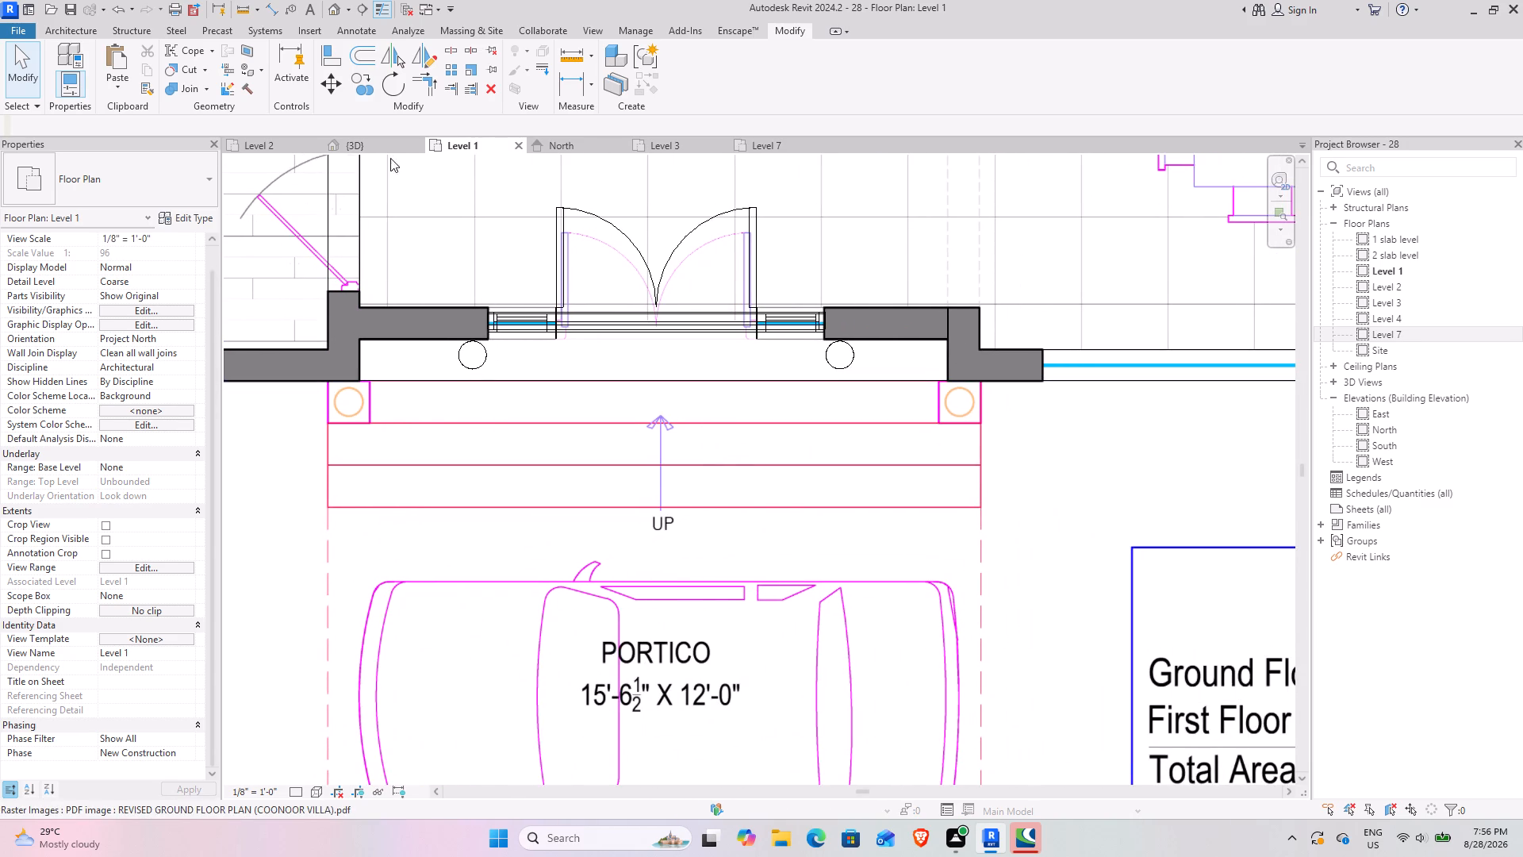
{"action": "left_click", "coordinate": [81, 26]}
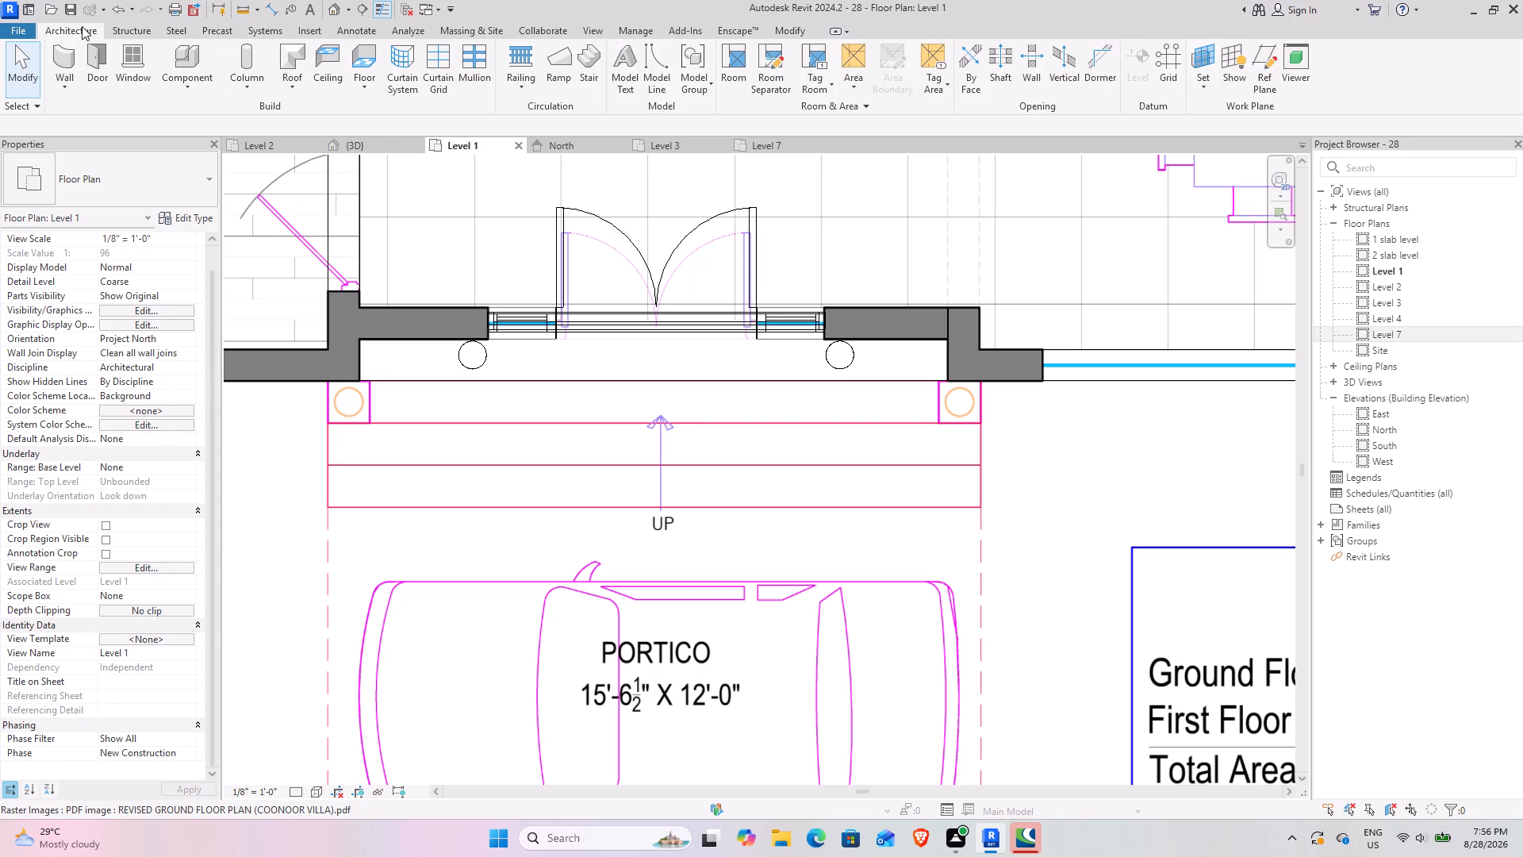
{"action": "left_click", "coordinate": [581, 71]}
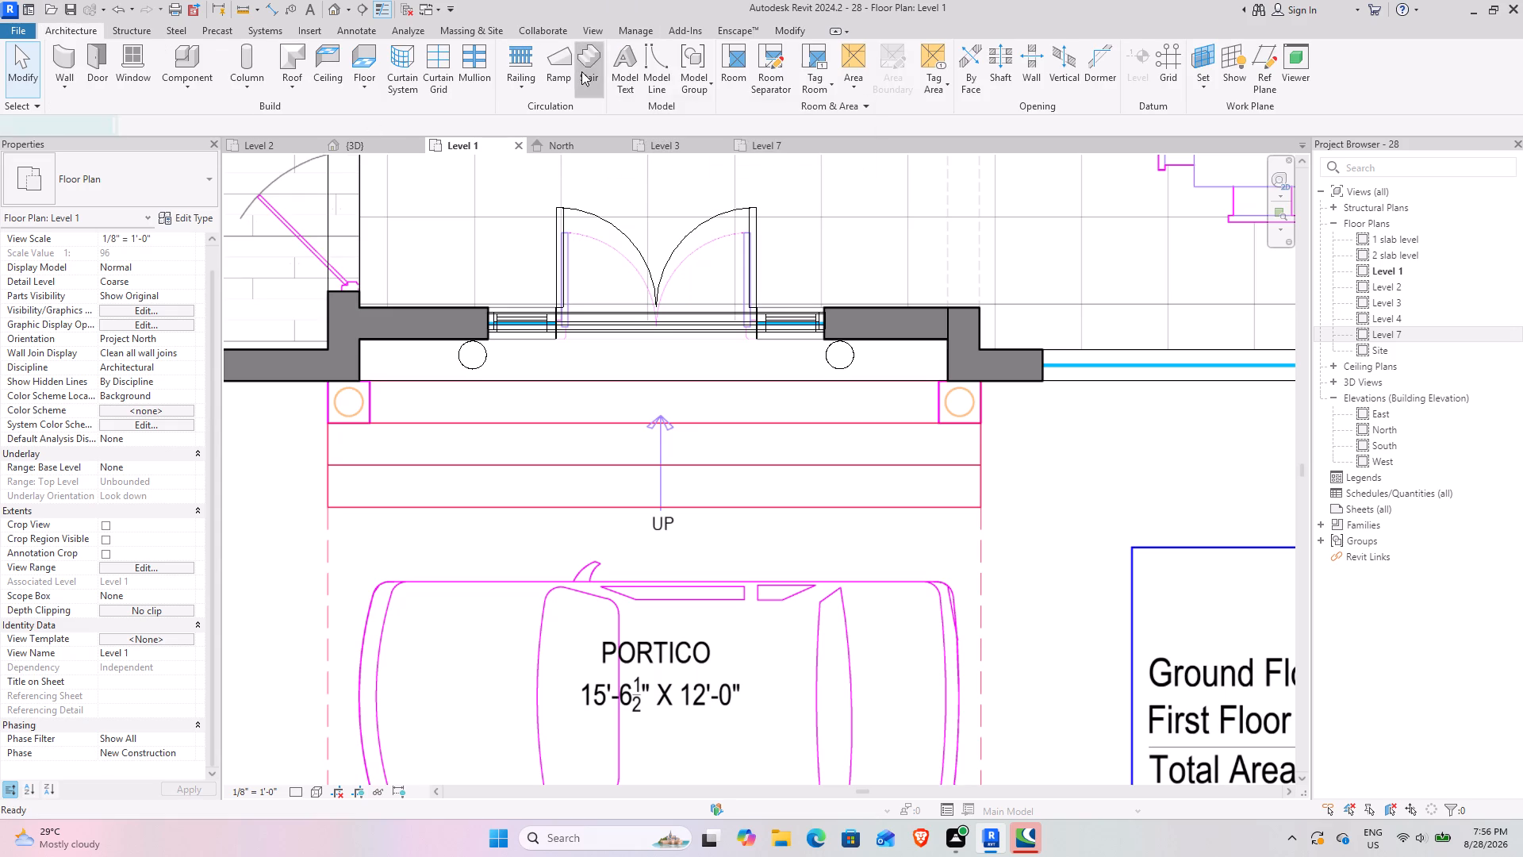
{"action": "left_click", "coordinate": [773, 72]}
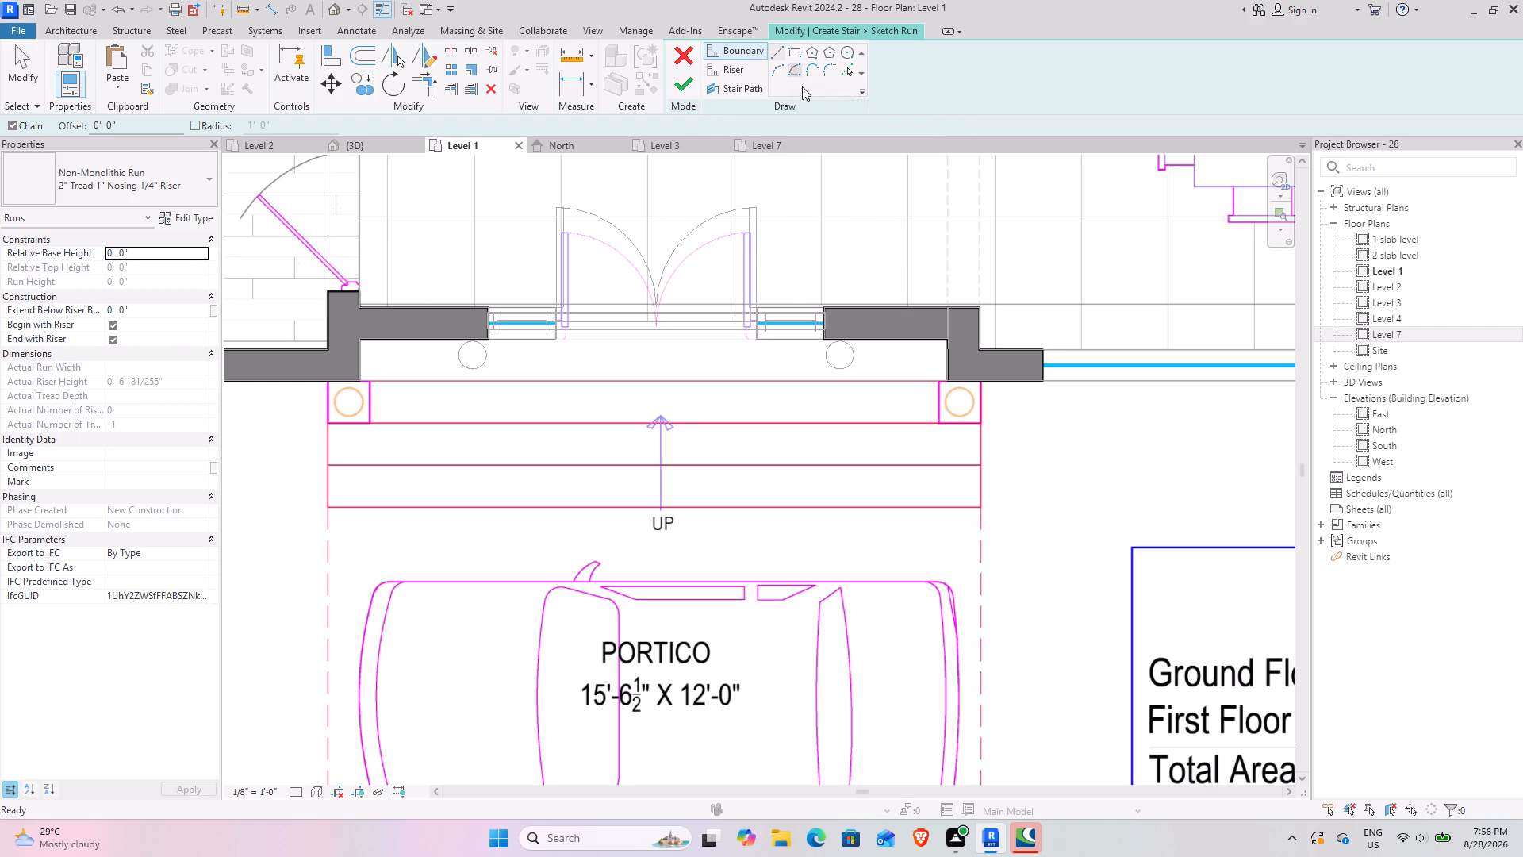
{"action": "left_click", "coordinate": [777, 46]}
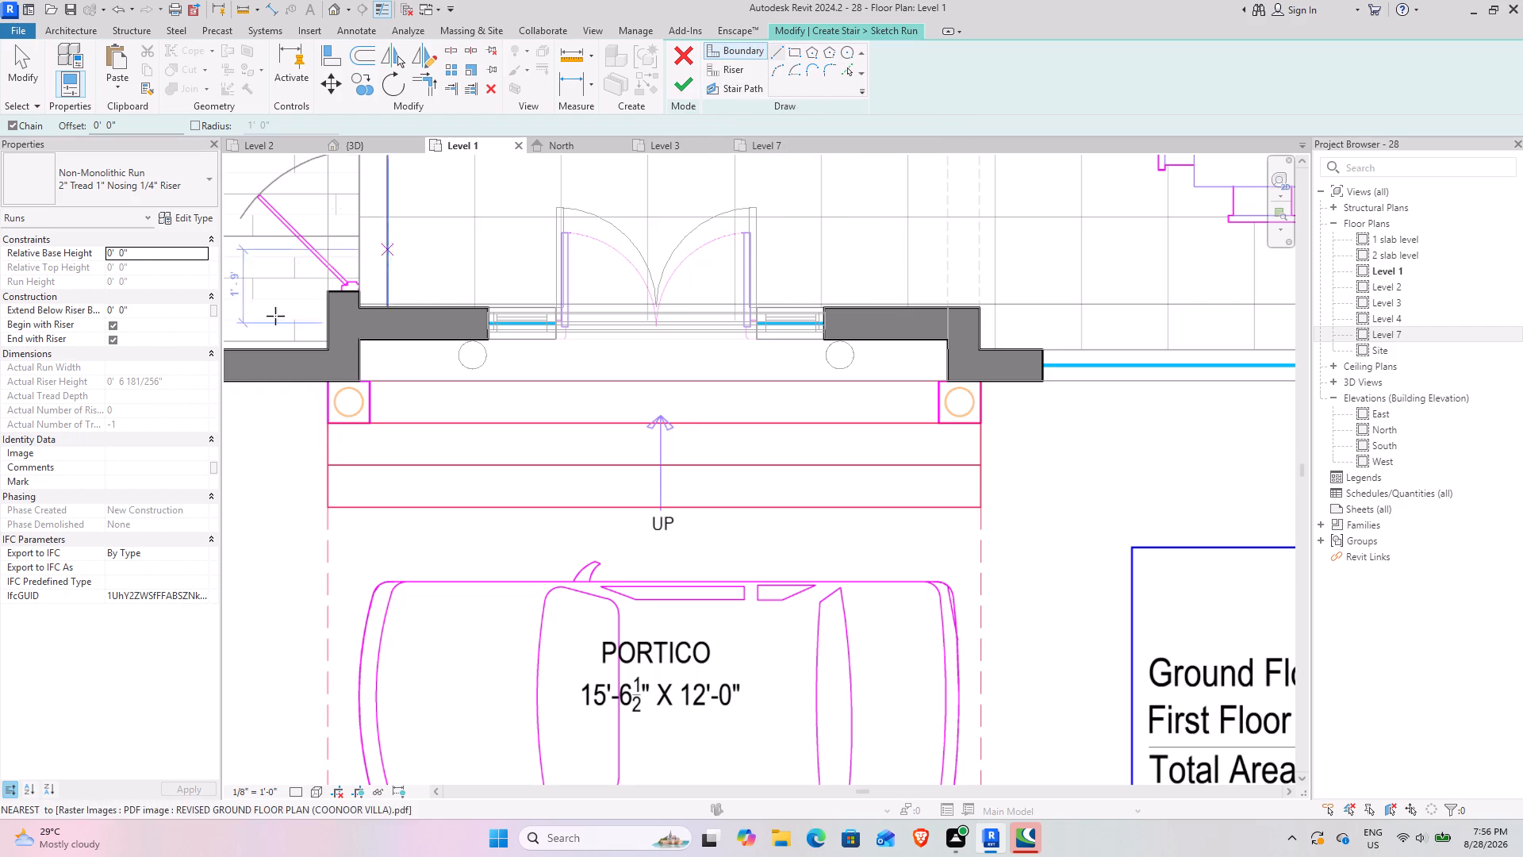
{"action": "left_click", "coordinate": [327, 383]}
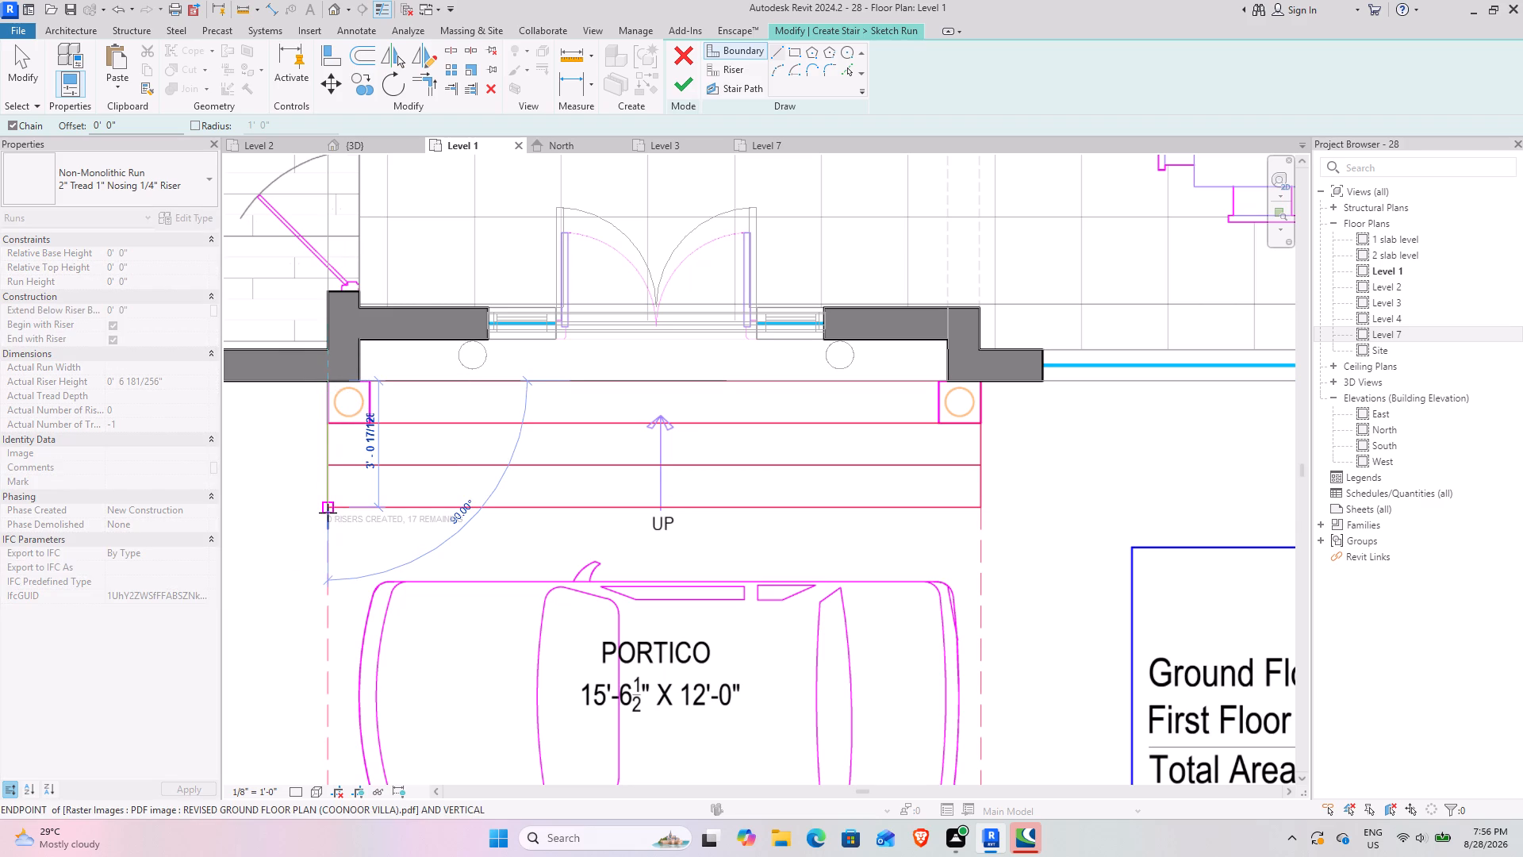
{"action": "left_click", "coordinate": [332, 508]}
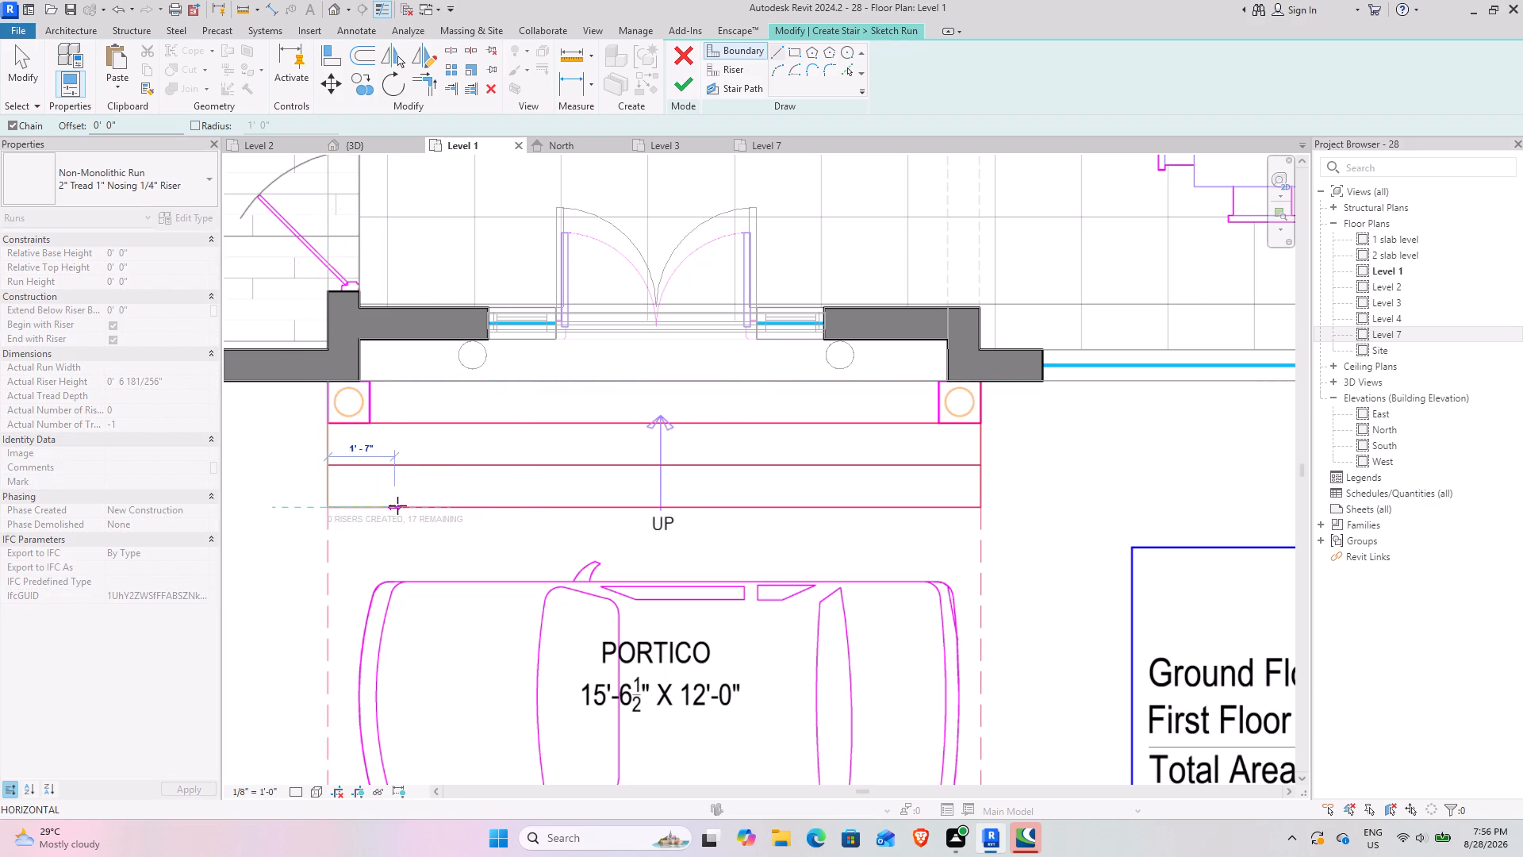
{"action": "key", "text": "Escape"}
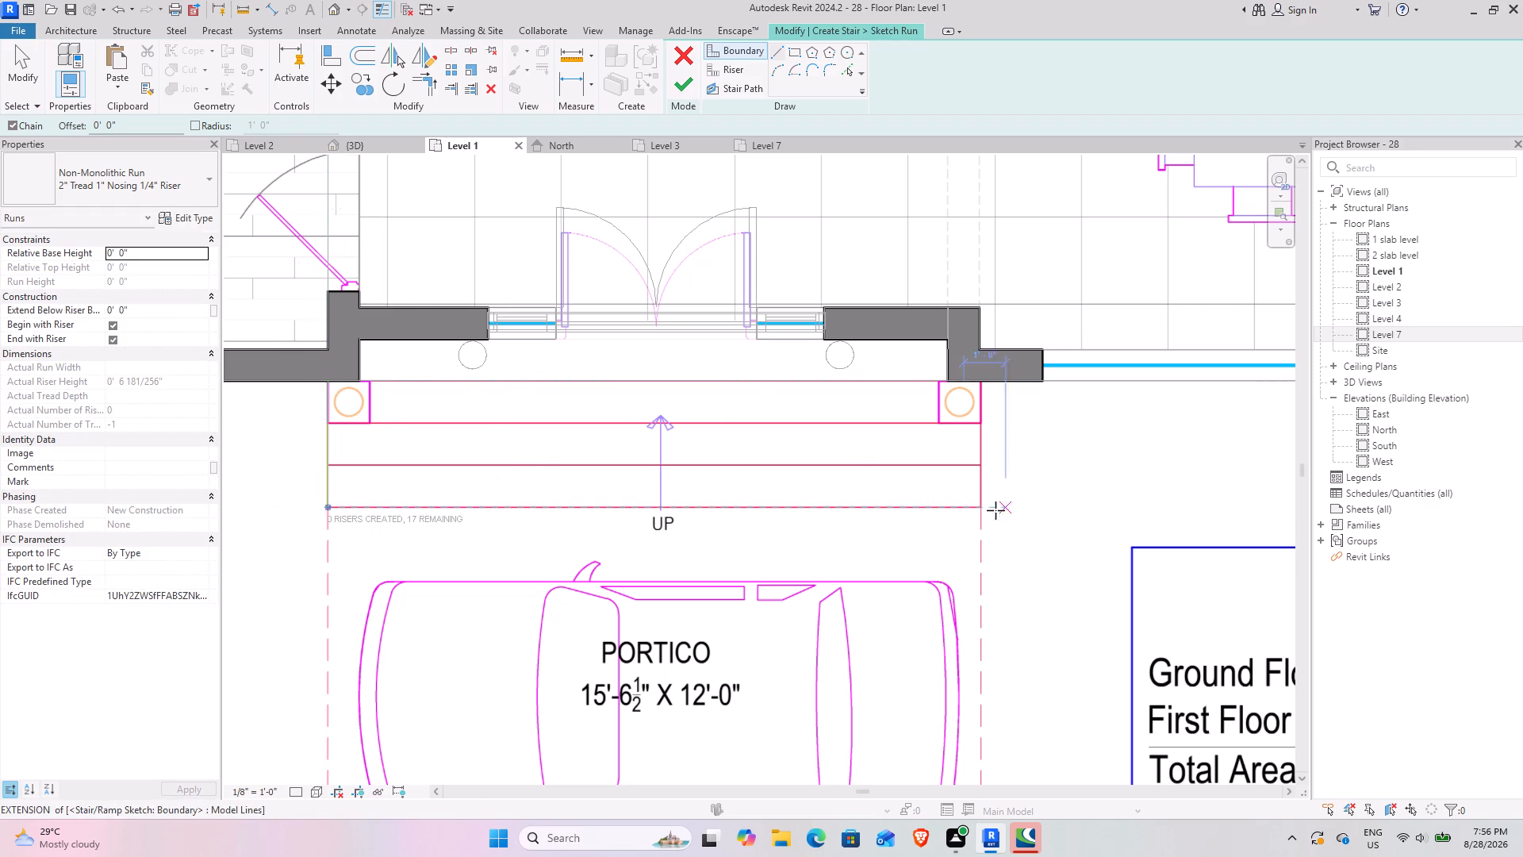
{"action": "left_click", "coordinate": [980, 509]}
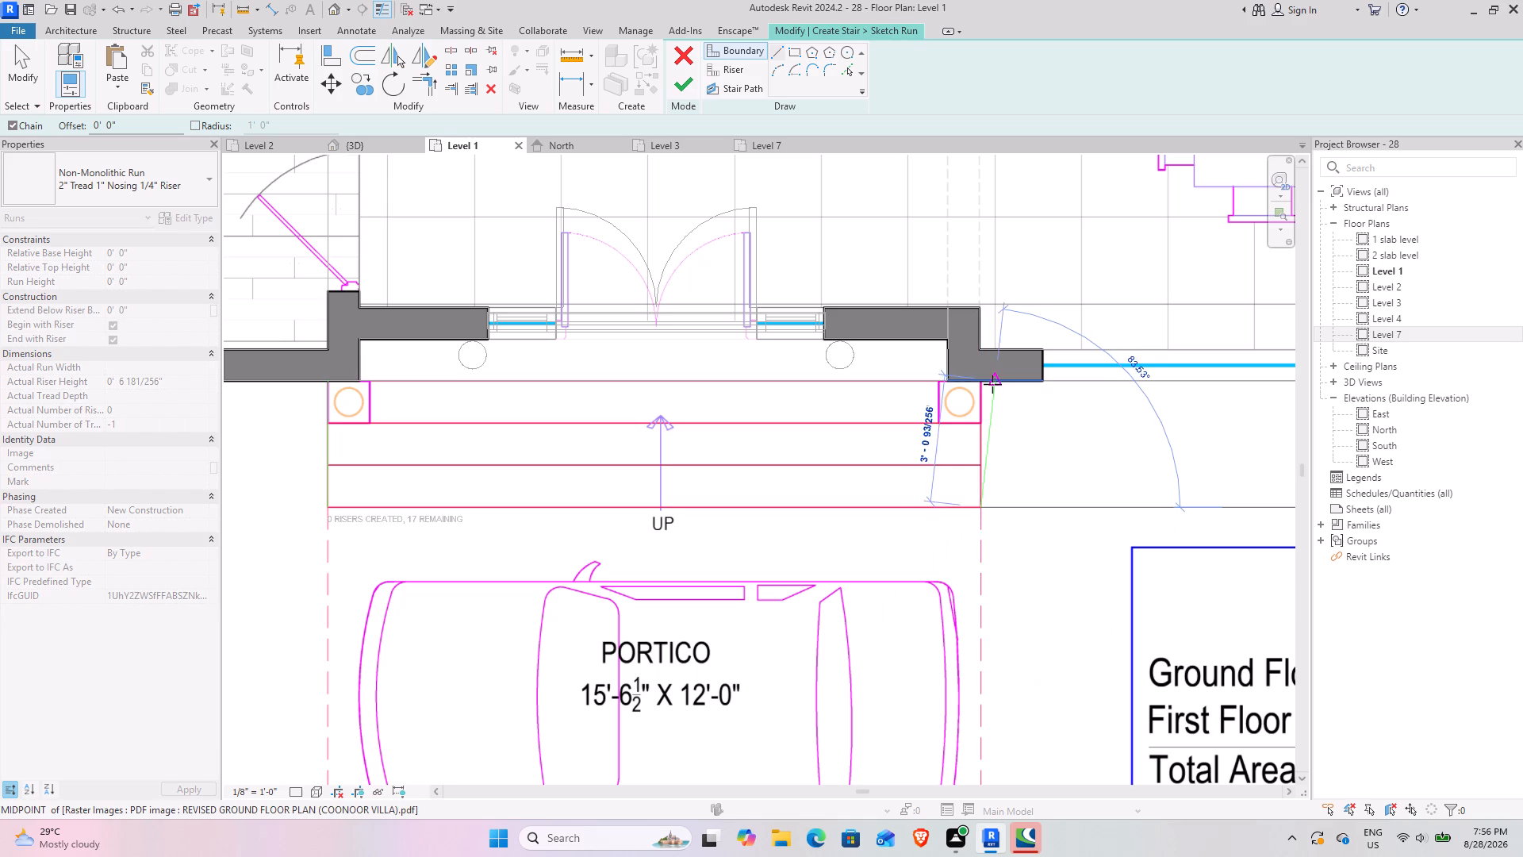
{"action": "left_click", "coordinate": [984, 383]}
{"action": "key", "text": "Escape"}
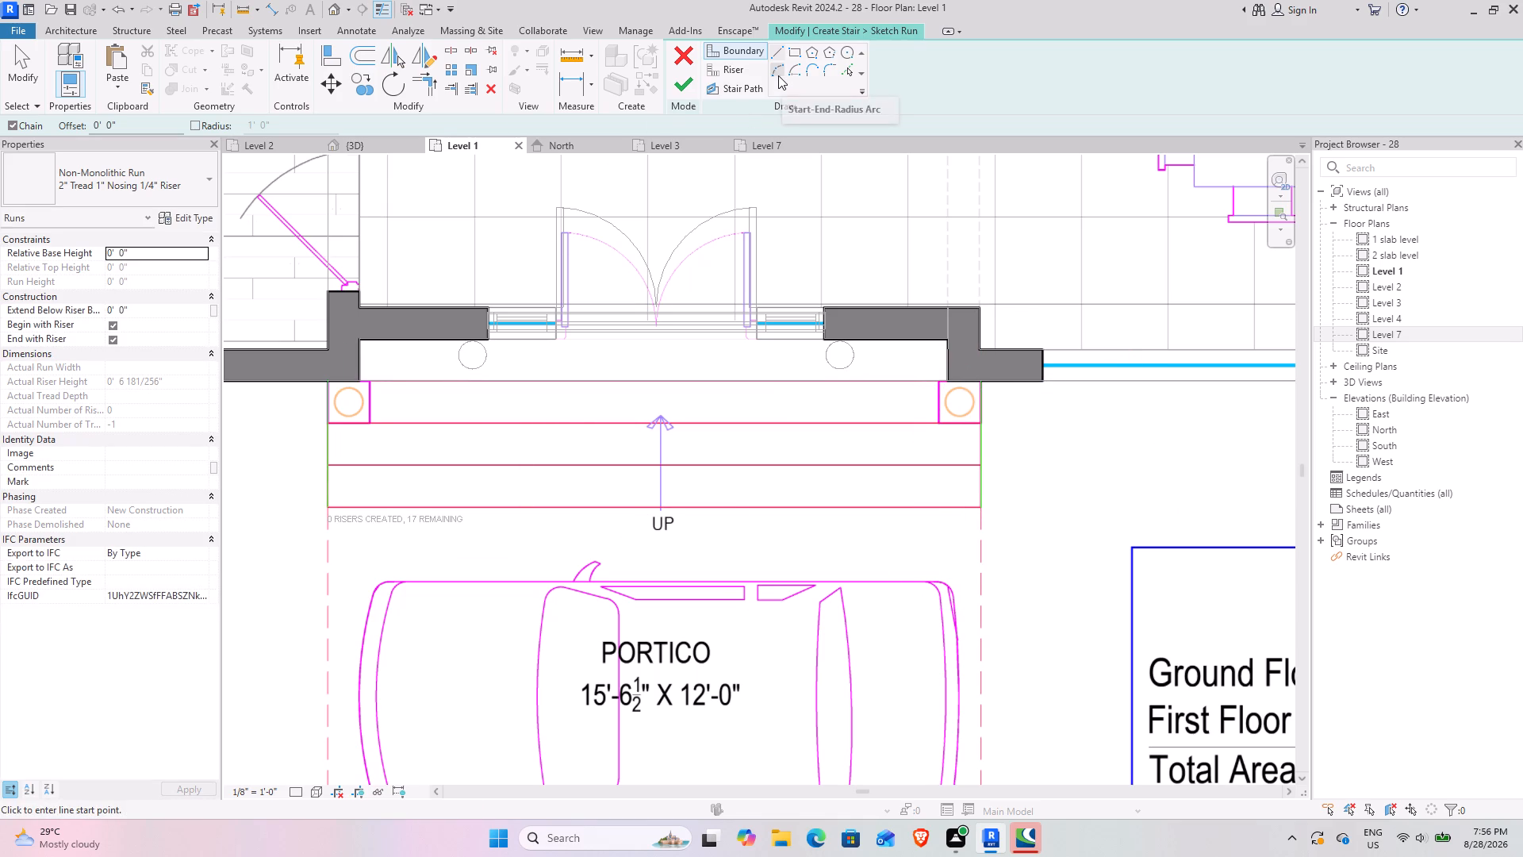
Create four risers by picking the entrance step lines on the plan image, from the outermost step to the wall line.
{"action": "left_click", "coordinate": [745, 73]}
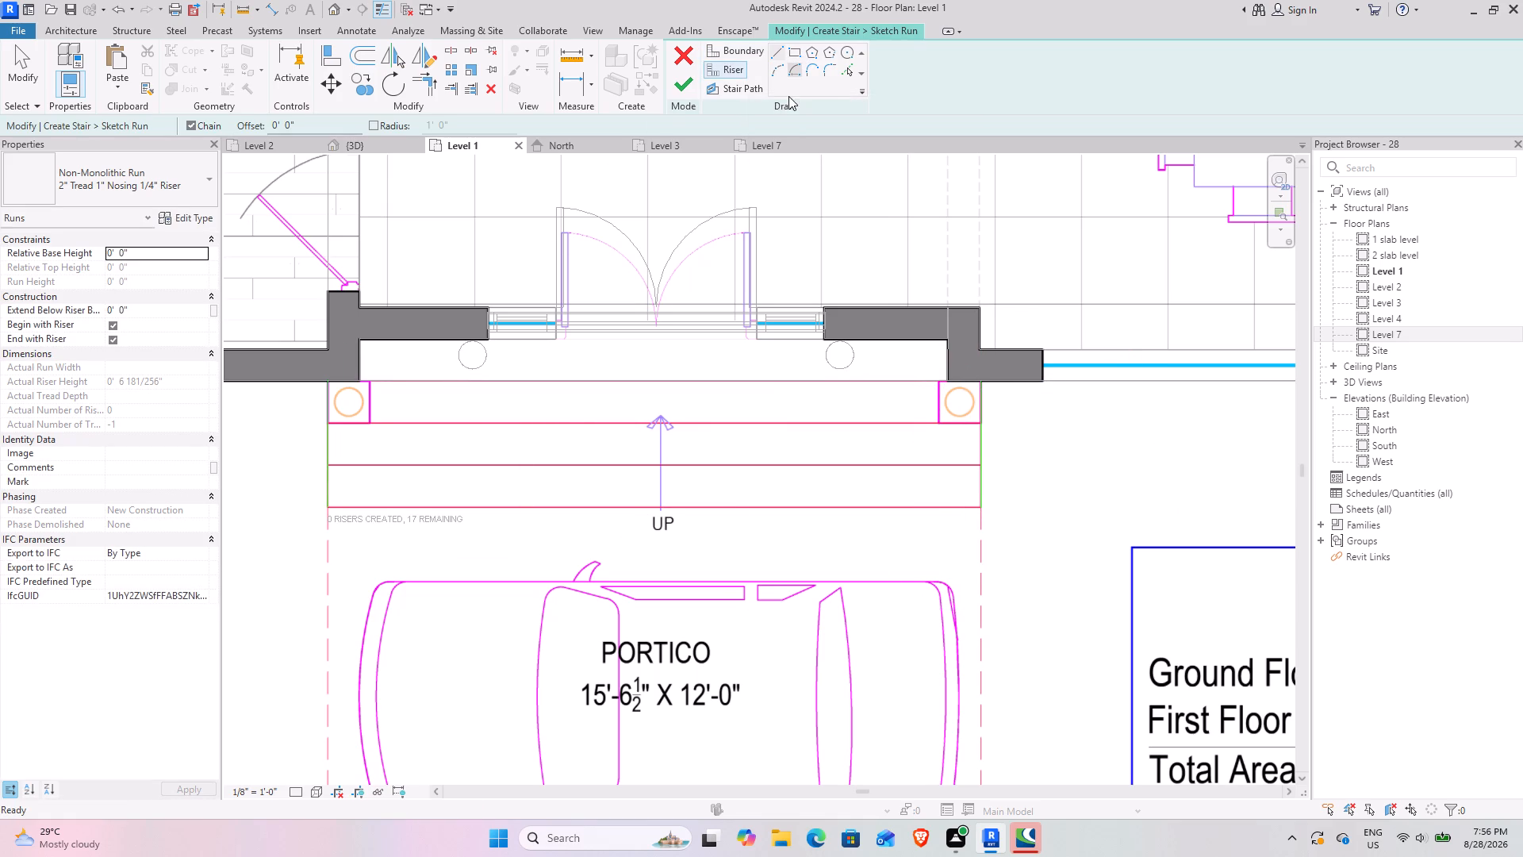
{"action": "left_click", "coordinate": [845, 73]}
{"action": "left_click", "coordinate": [731, 503]}
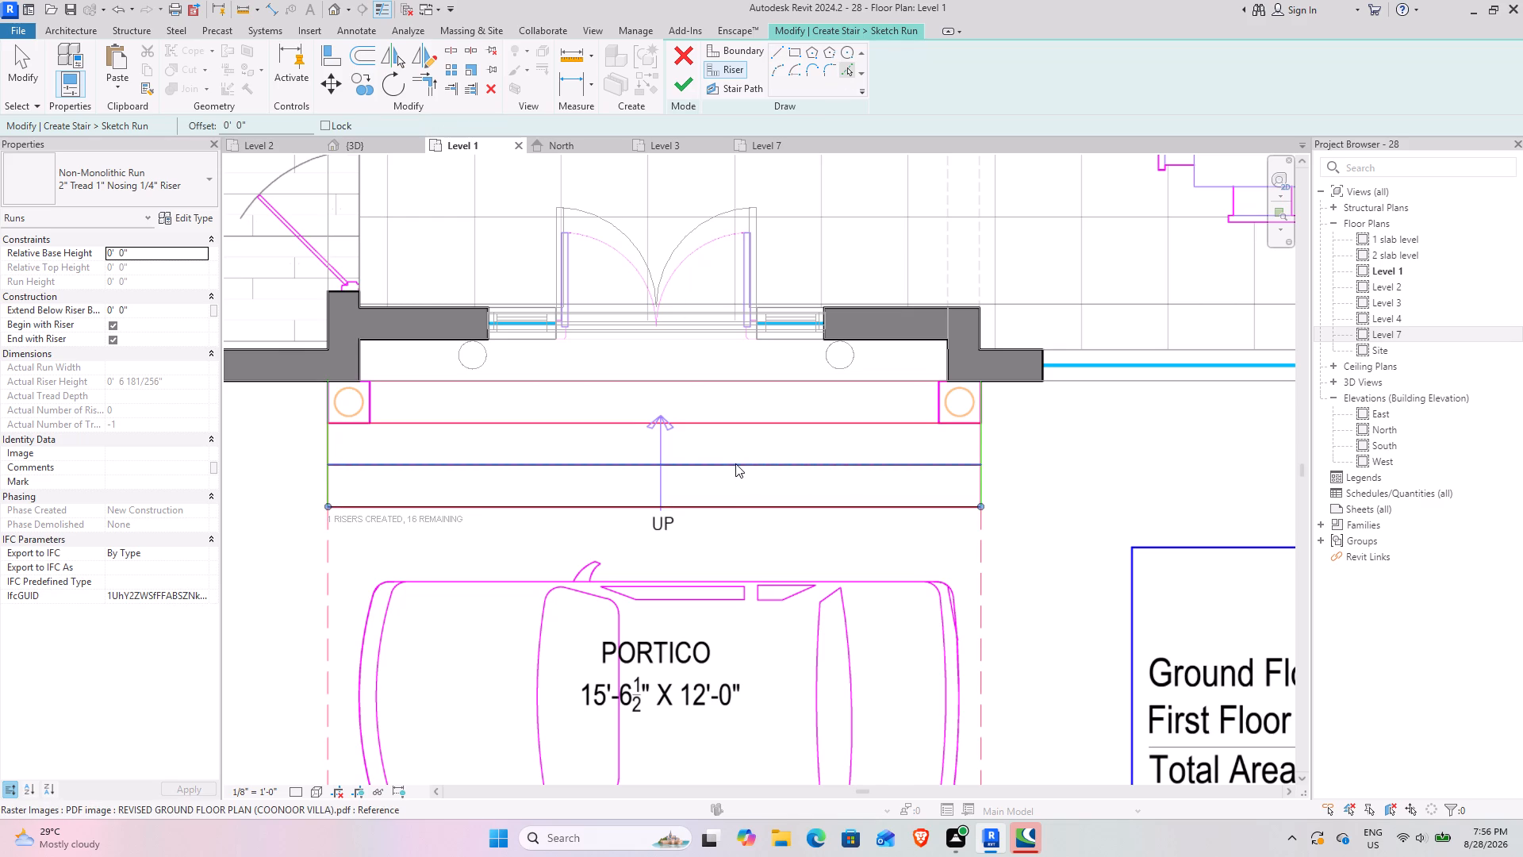
{"action": "left_click", "coordinate": [735, 463]}
{"action": "left_click", "coordinate": [738, 424]}
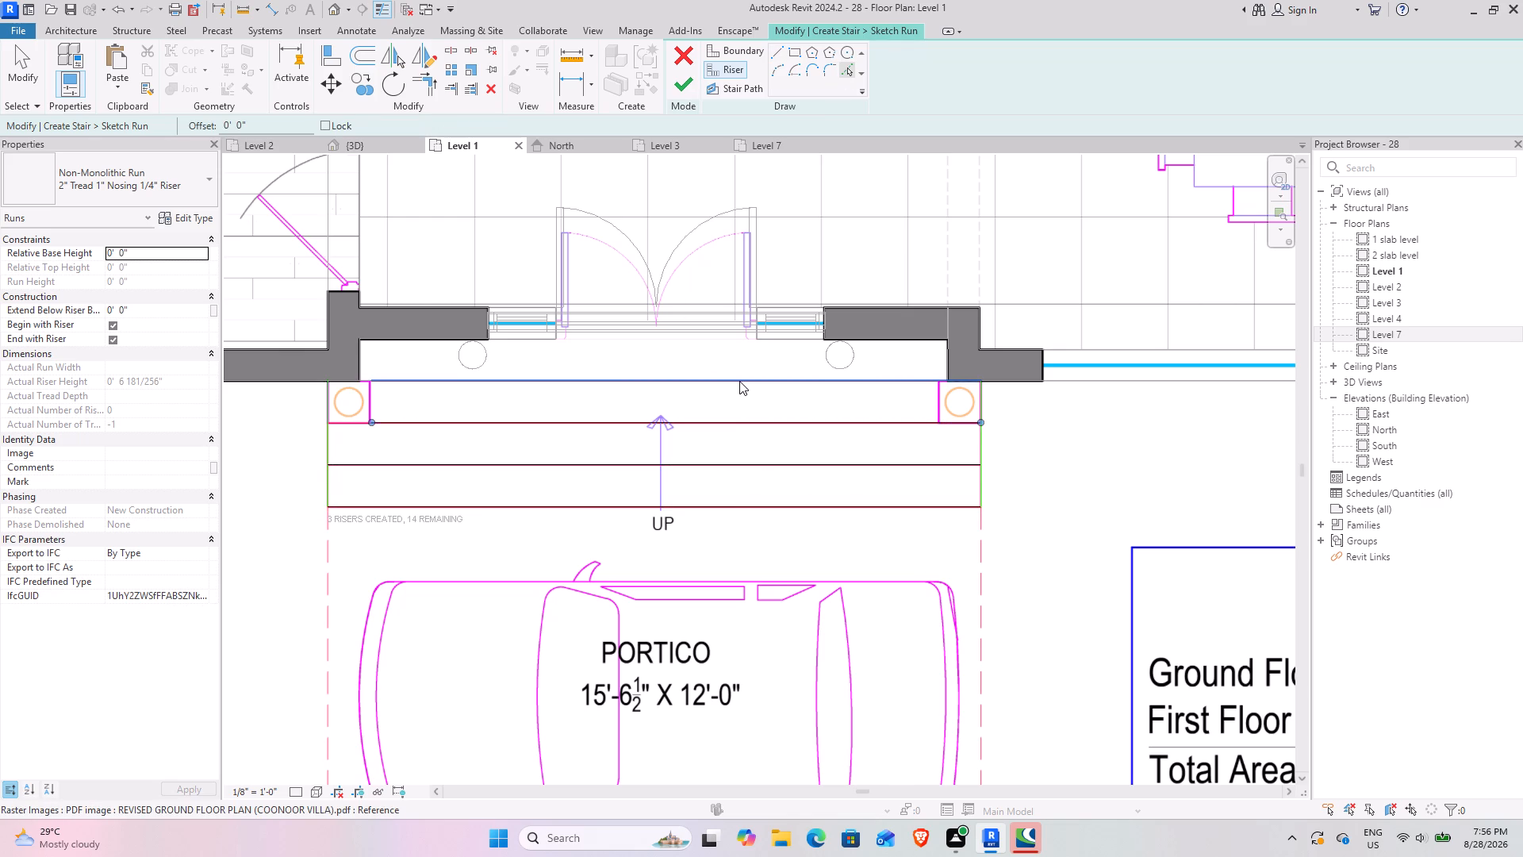
{"action": "left_click", "coordinate": [739, 381]}
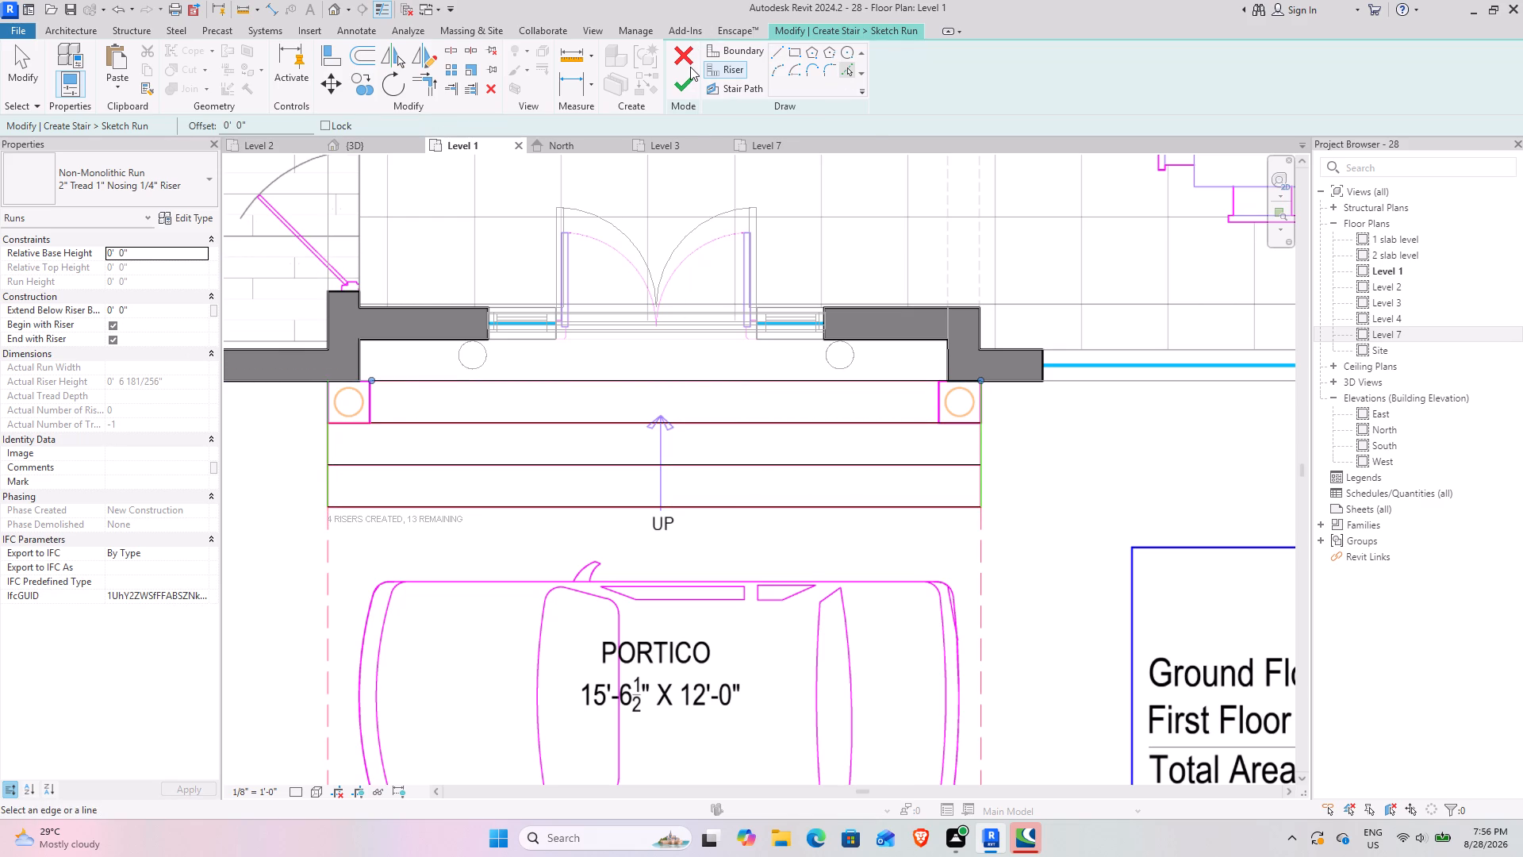
Draw the stair path from the outermost riser to the riser at the wall along the UP arrow, and finish the run sketch.
{"action": "left_click", "coordinate": [749, 88]}
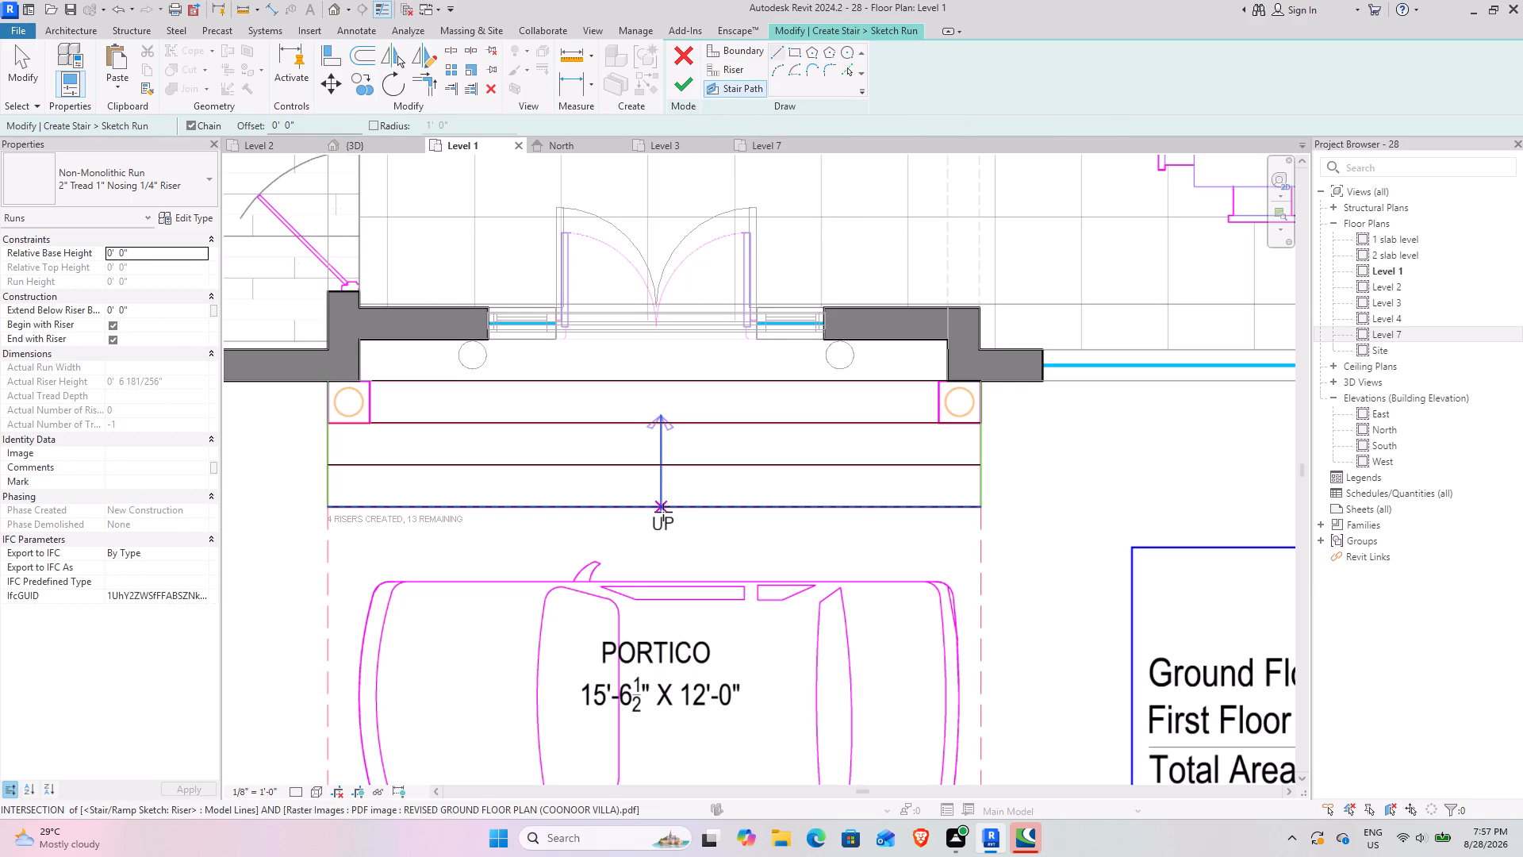
{"action": "left_click", "coordinate": [663, 512]}
{"action": "left_click", "coordinate": [665, 382]}
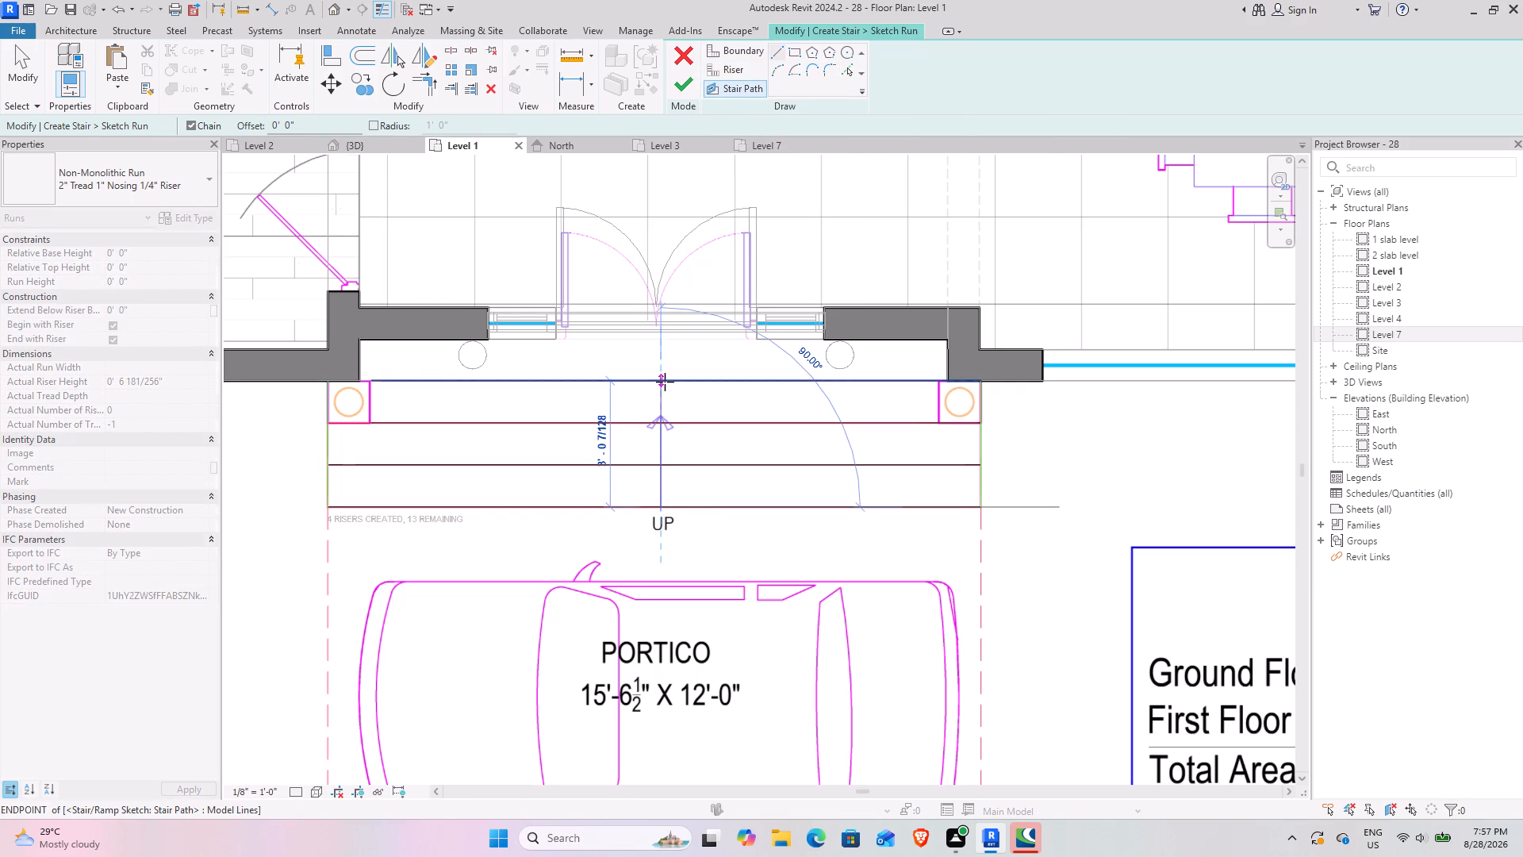
{"action": "left_click", "coordinate": [677, 79]}
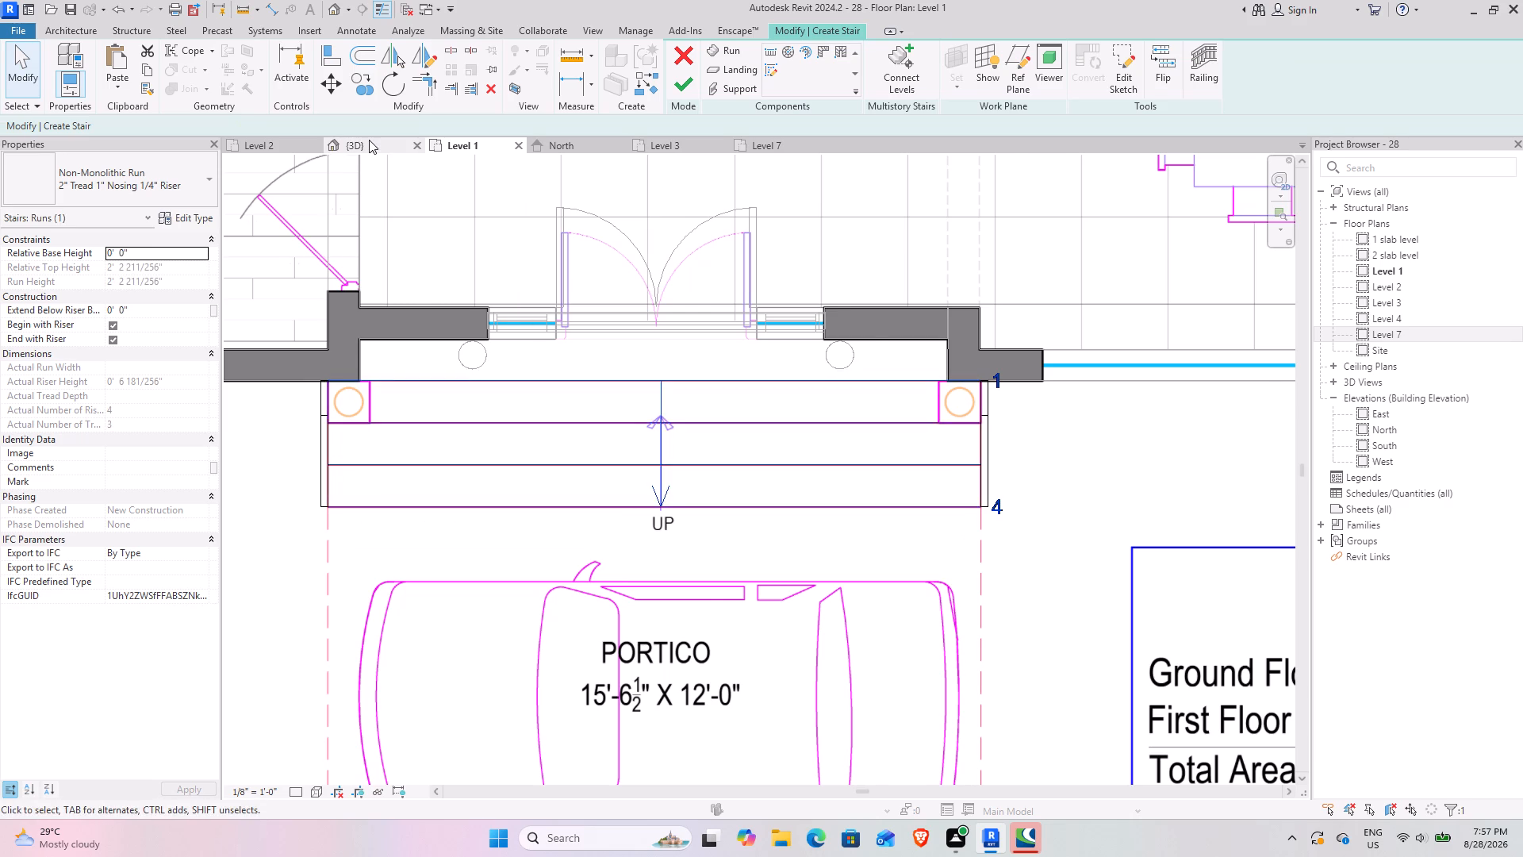
In the 3D view, flip the entrance stair's direction and check it from the front.
{"action": "left_click", "coordinate": [369, 140]}
{"action": "middle_click_drag", "start_coordinate": [572, 607], "coordinate": [460, 751], "text": "shift"}
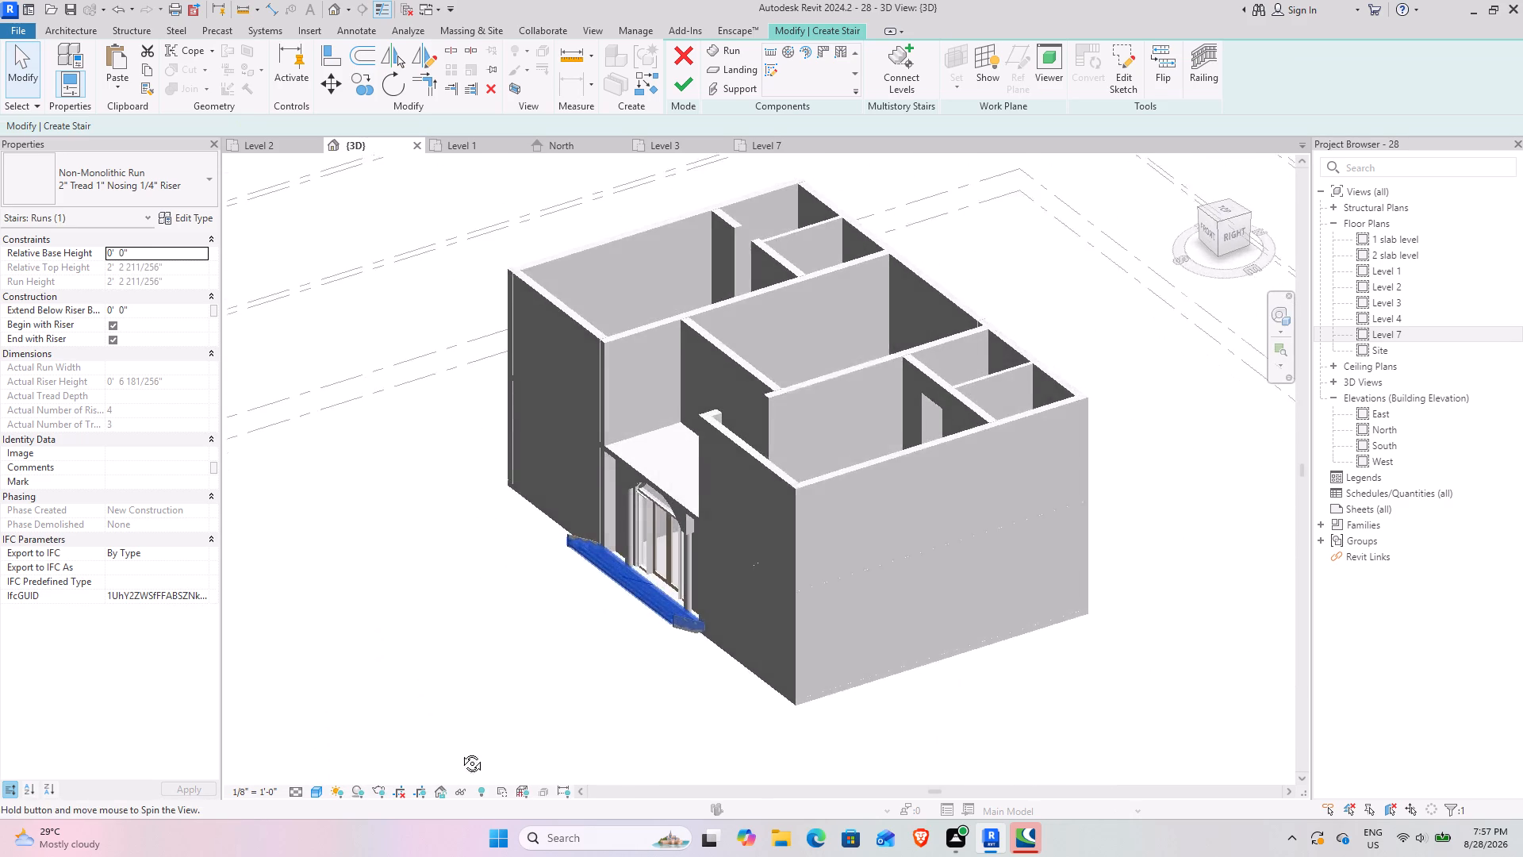
{"action": "middle_click_drag", "start_coordinate": [460, 751], "coordinate": [458, 754], "text": "shift"}
{"action": "middle_click_drag", "start_coordinate": [462, 661], "coordinate": [612, 715], "text": "shift"}
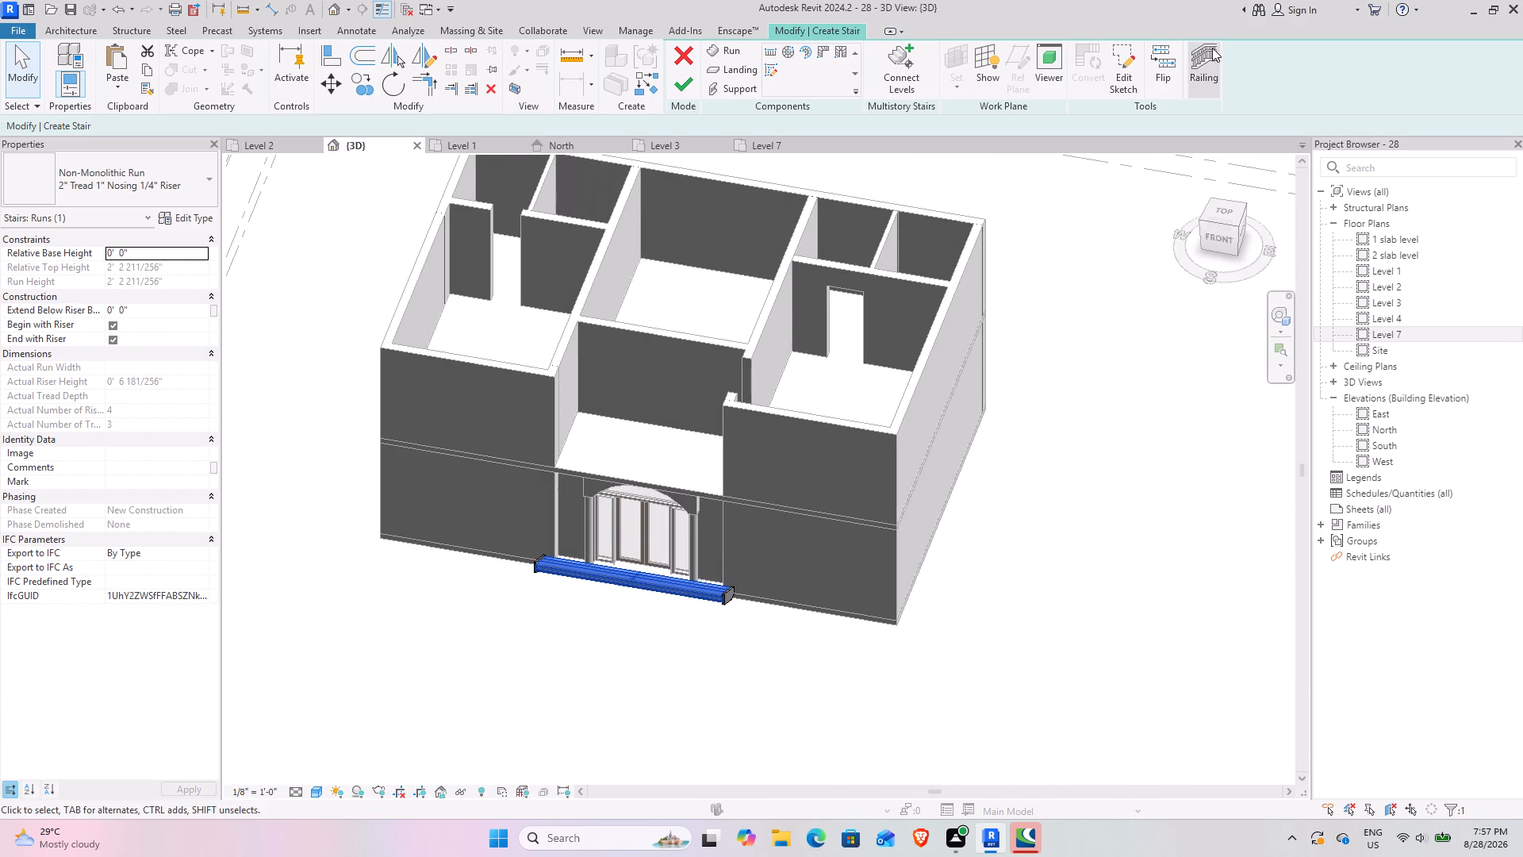
{"action": "left_click", "coordinate": [1163, 68]}
{"action": "middle_click_drag", "start_coordinate": [679, 660], "coordinate": [800, 406], "text": "shift"}
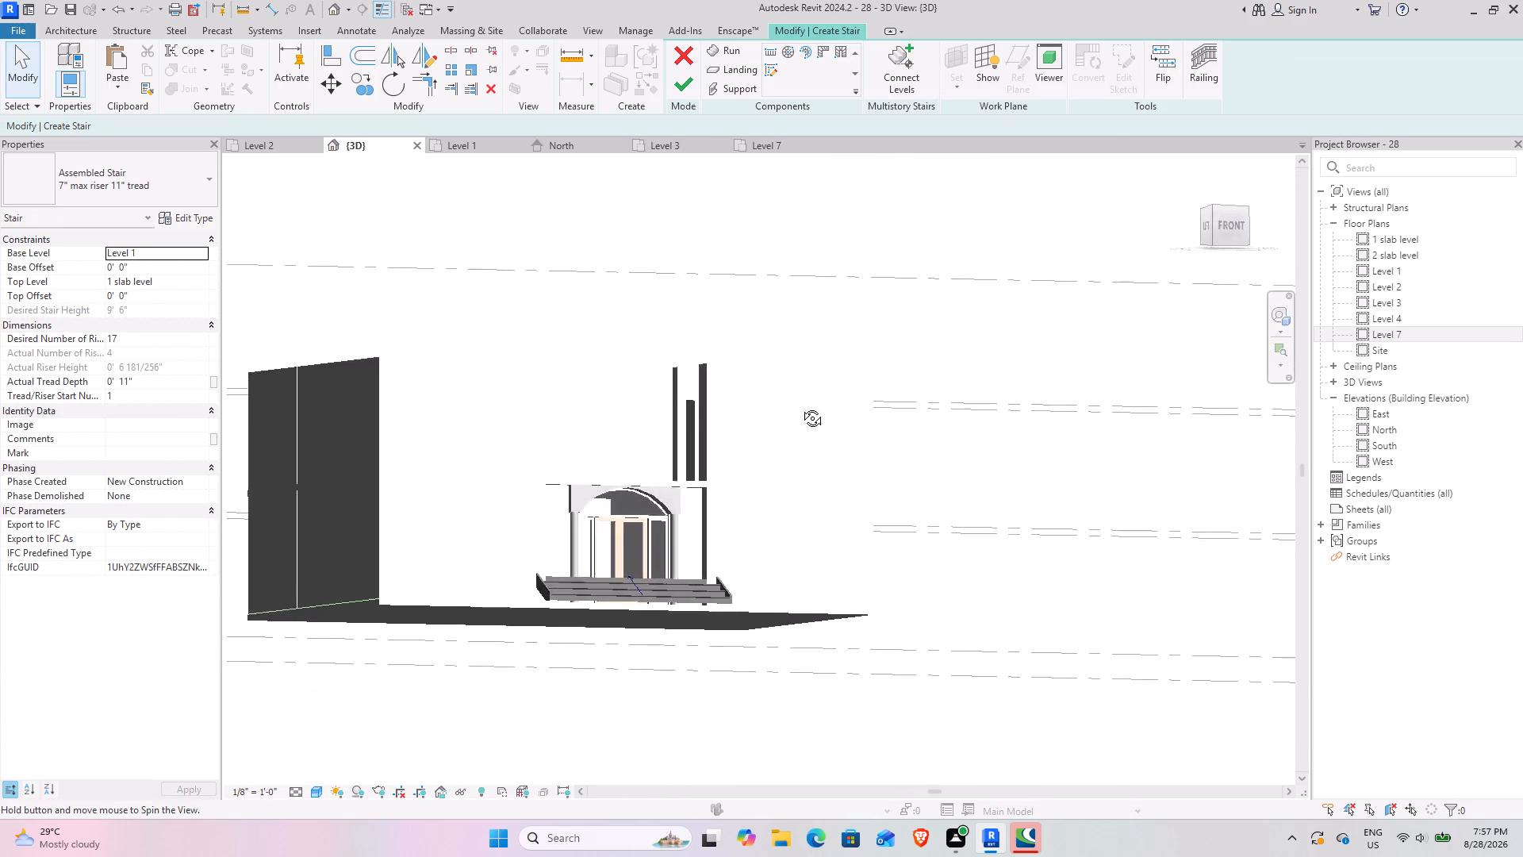
Finish the entrance stair edit after selecting its run in the 3D view.
{"action": "middle_click_drag", "start_coordinate": [800, 406], "coordinate": [684, 561], "text": "shift"}
{"action": "left_click", "coordinate": [681, 613]}
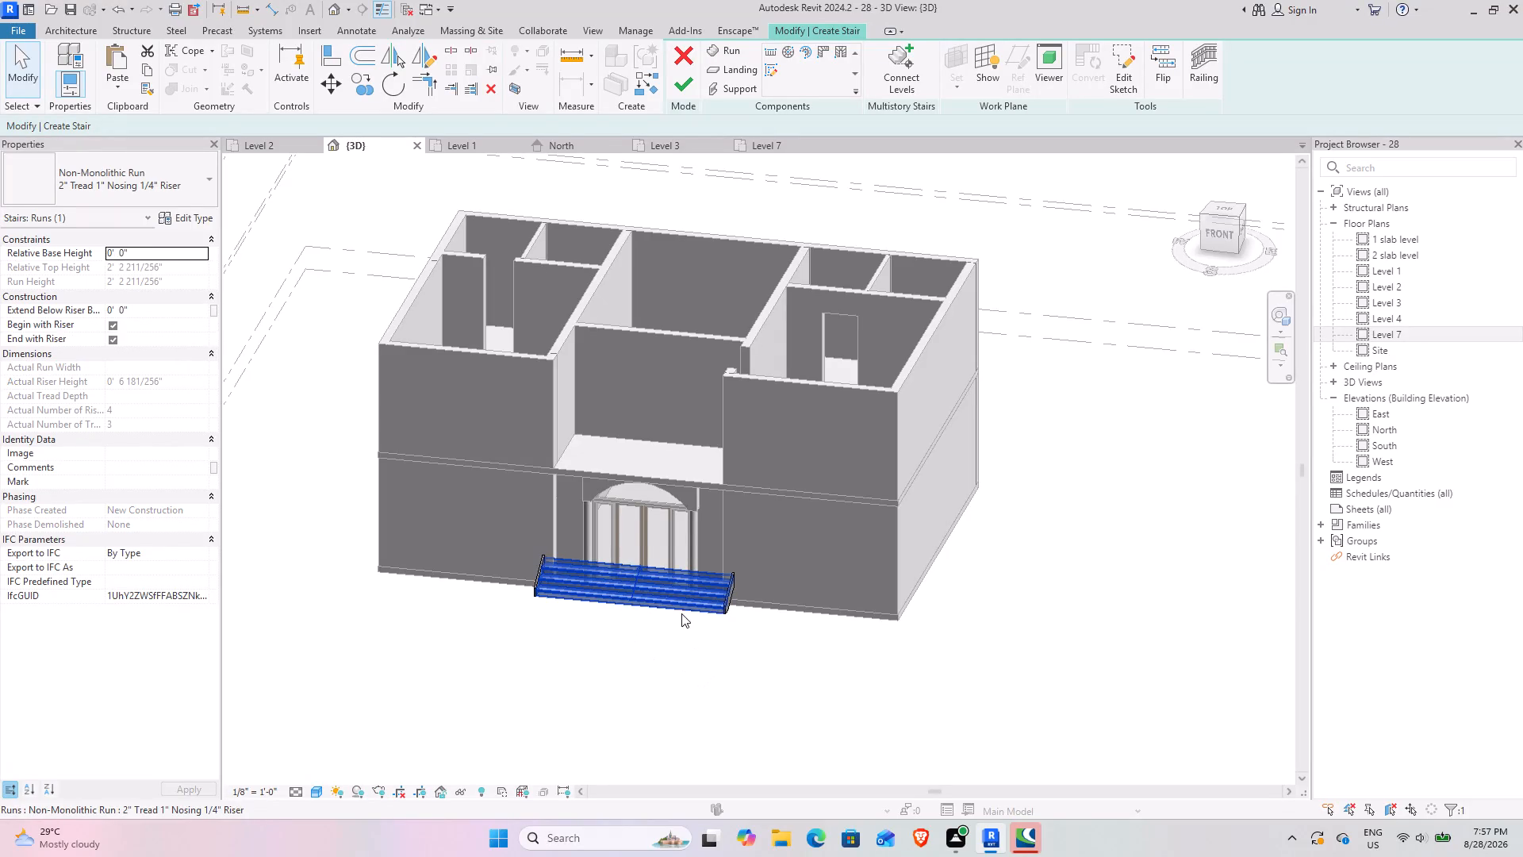
{"action": "left_click", "coordinate": [184, 163]}
{"action": "left_click", "coordinate": [163, 181]}
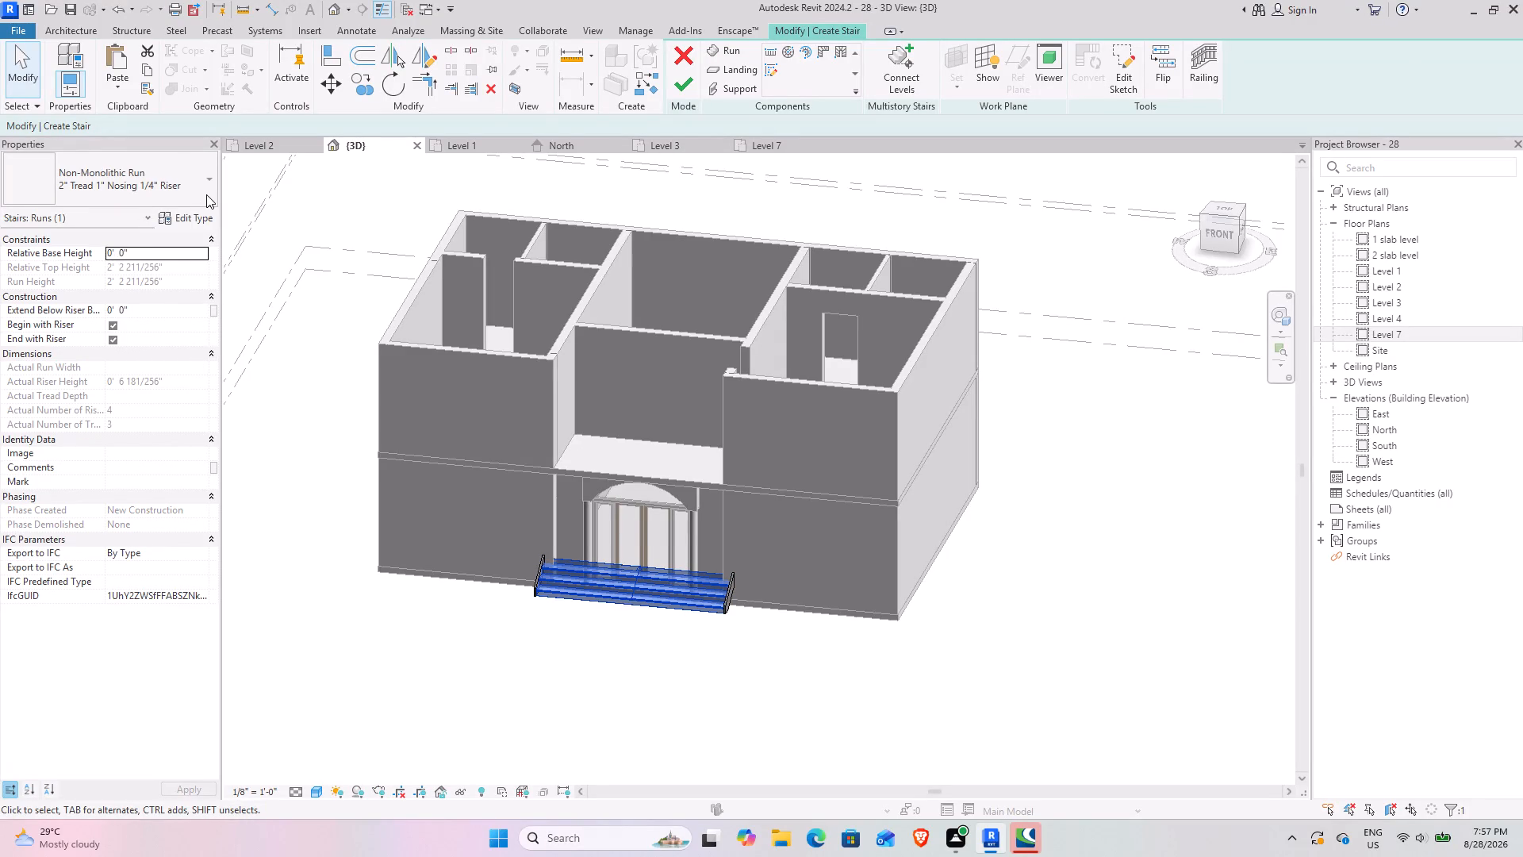
{"action": "left_click", "coordinate": [206, 194]}
{"action": "left_click", "coordinate": [183, 187]}
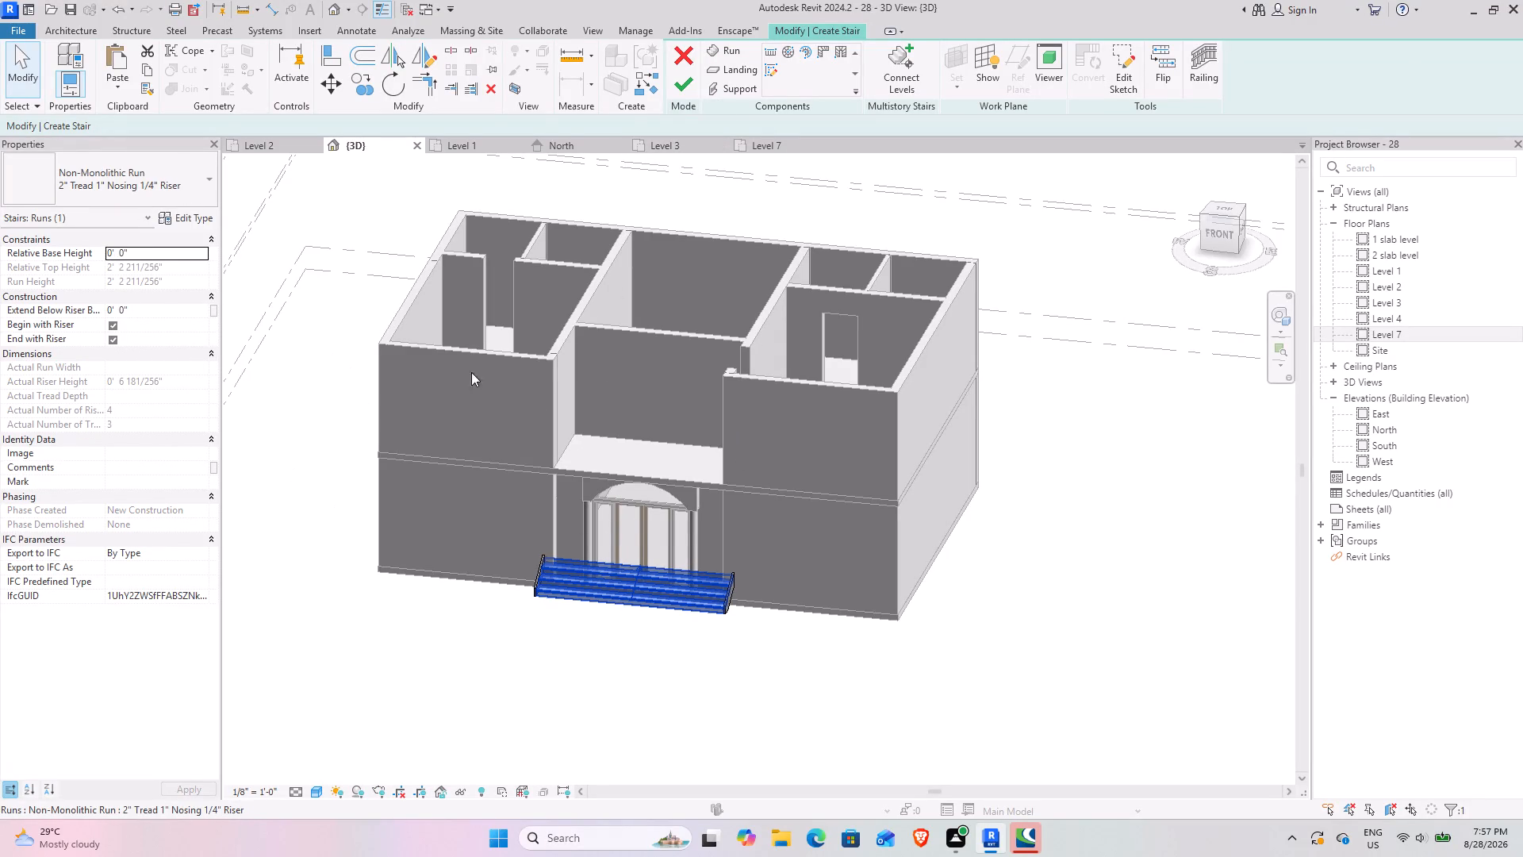
{"action": "left_click", "coordinate": [689, 83]}
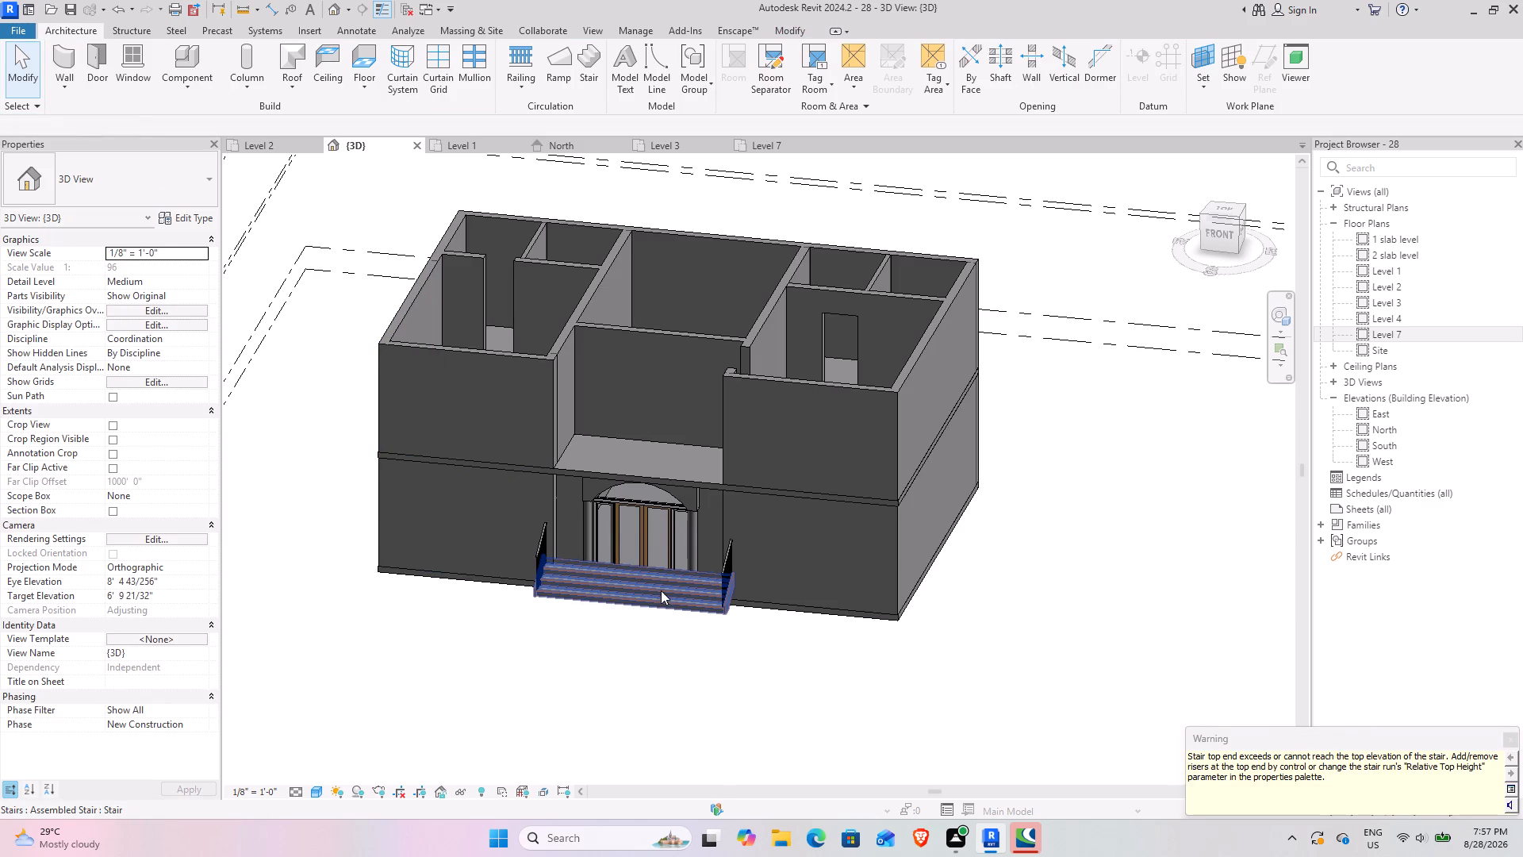
Set the entrance stair's base level to Level 7.
{"action": "scroll", "coordinate": [644, 589], "scroll_direction": "up", "scroll_amount": 6}
{"action": "middle_click_drag", "start_coordinate": [636, 666], "coordinate": [581, 590], "text": "shift"}
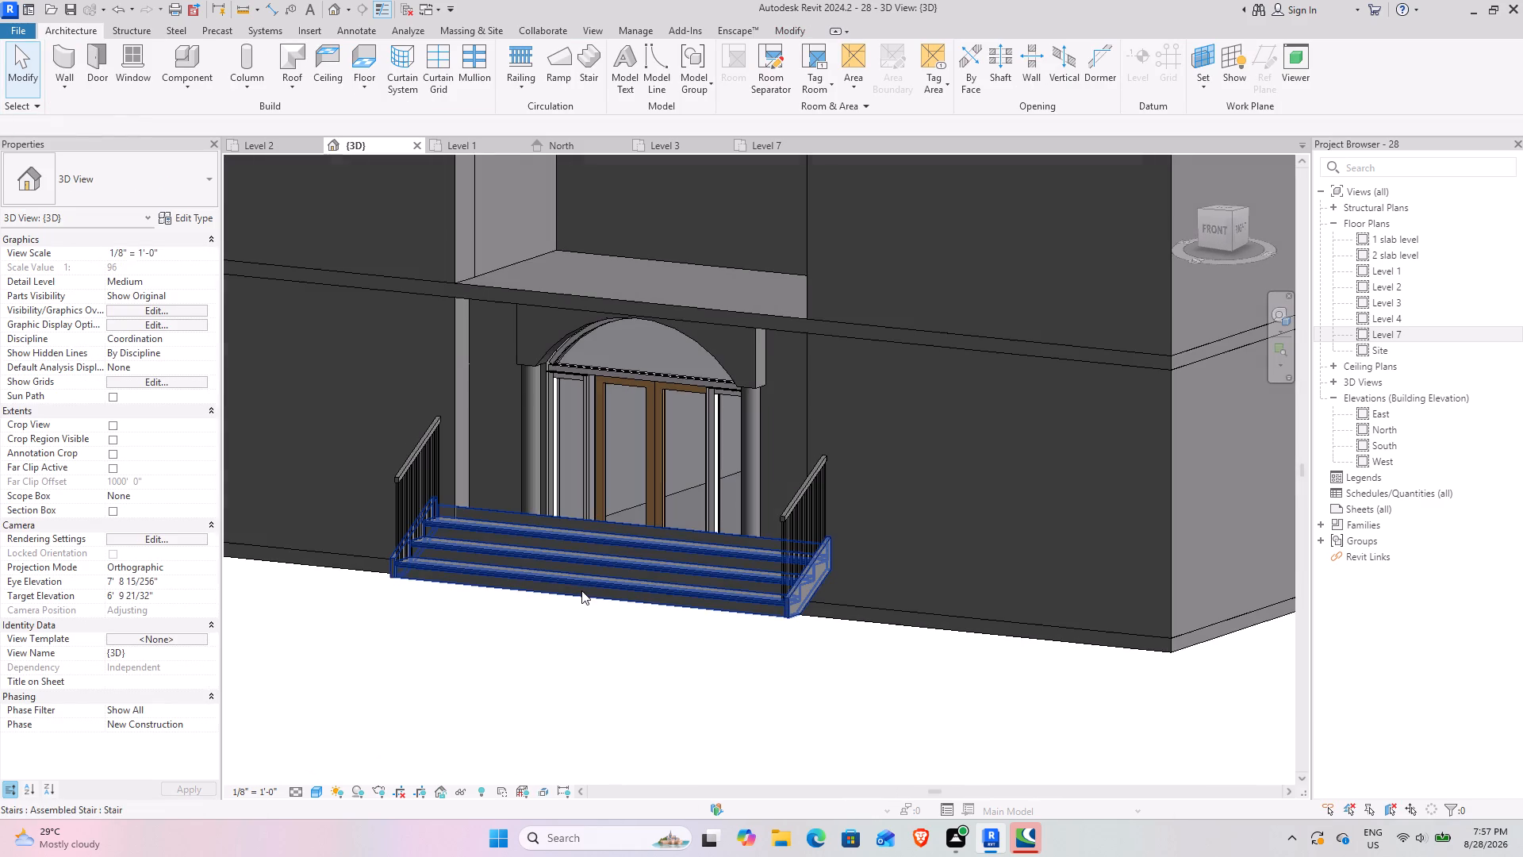
{"action": "left_click", "coordinate": [581, 590]}
{"action": "left_click", "coordinate": [205, 255]}
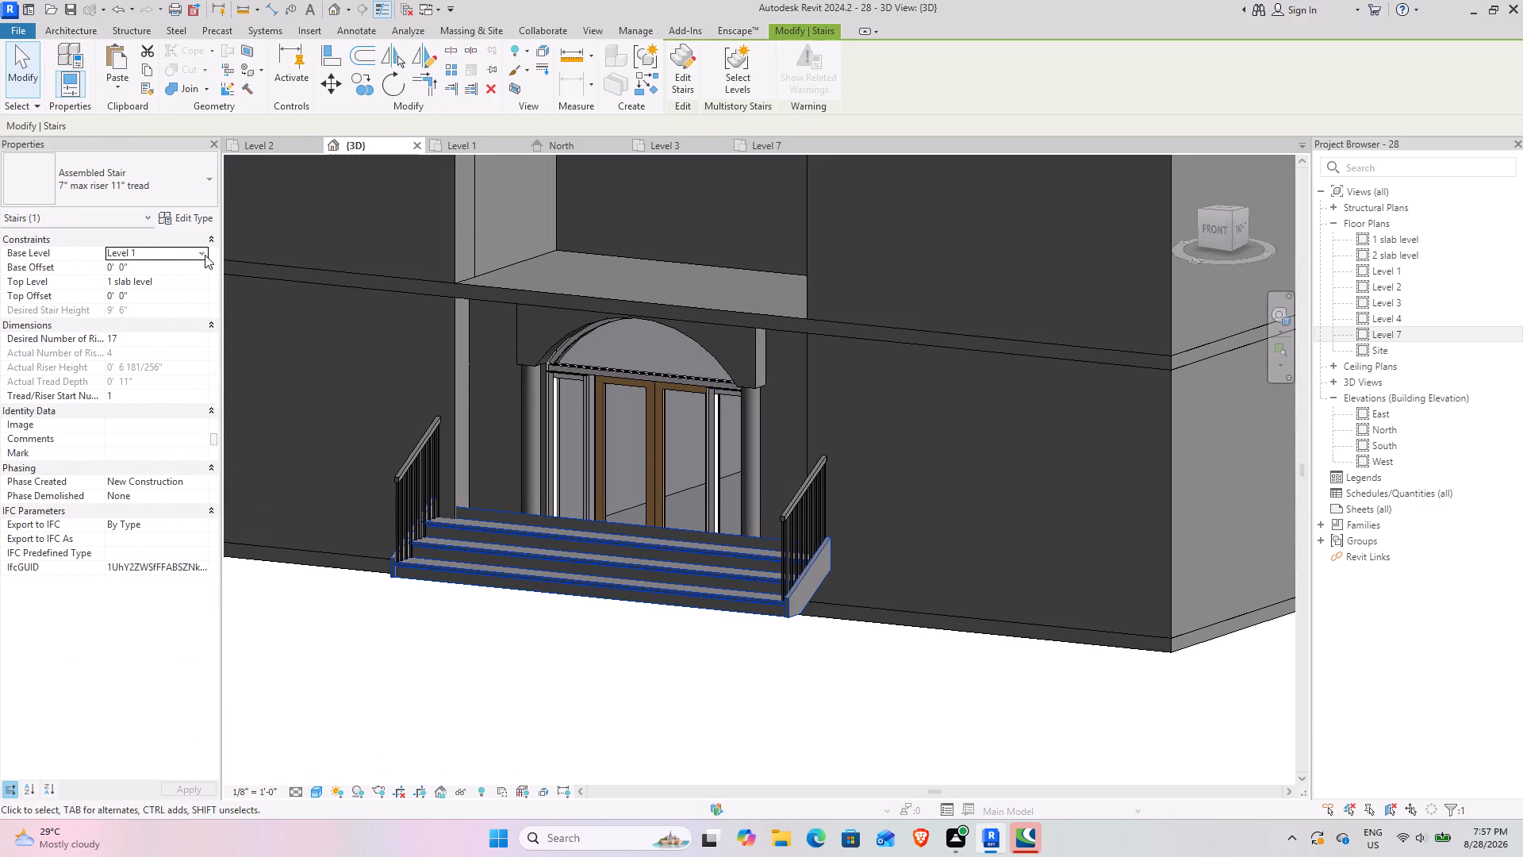
{"action": "scroll", "coordinate": [150, 306], "scroll_direction": "down", "scroll_amount": 2}
{"action": "scroll", "coordinate": [148, 297], "scroll_direction": "up", "scroll_amount": 1}
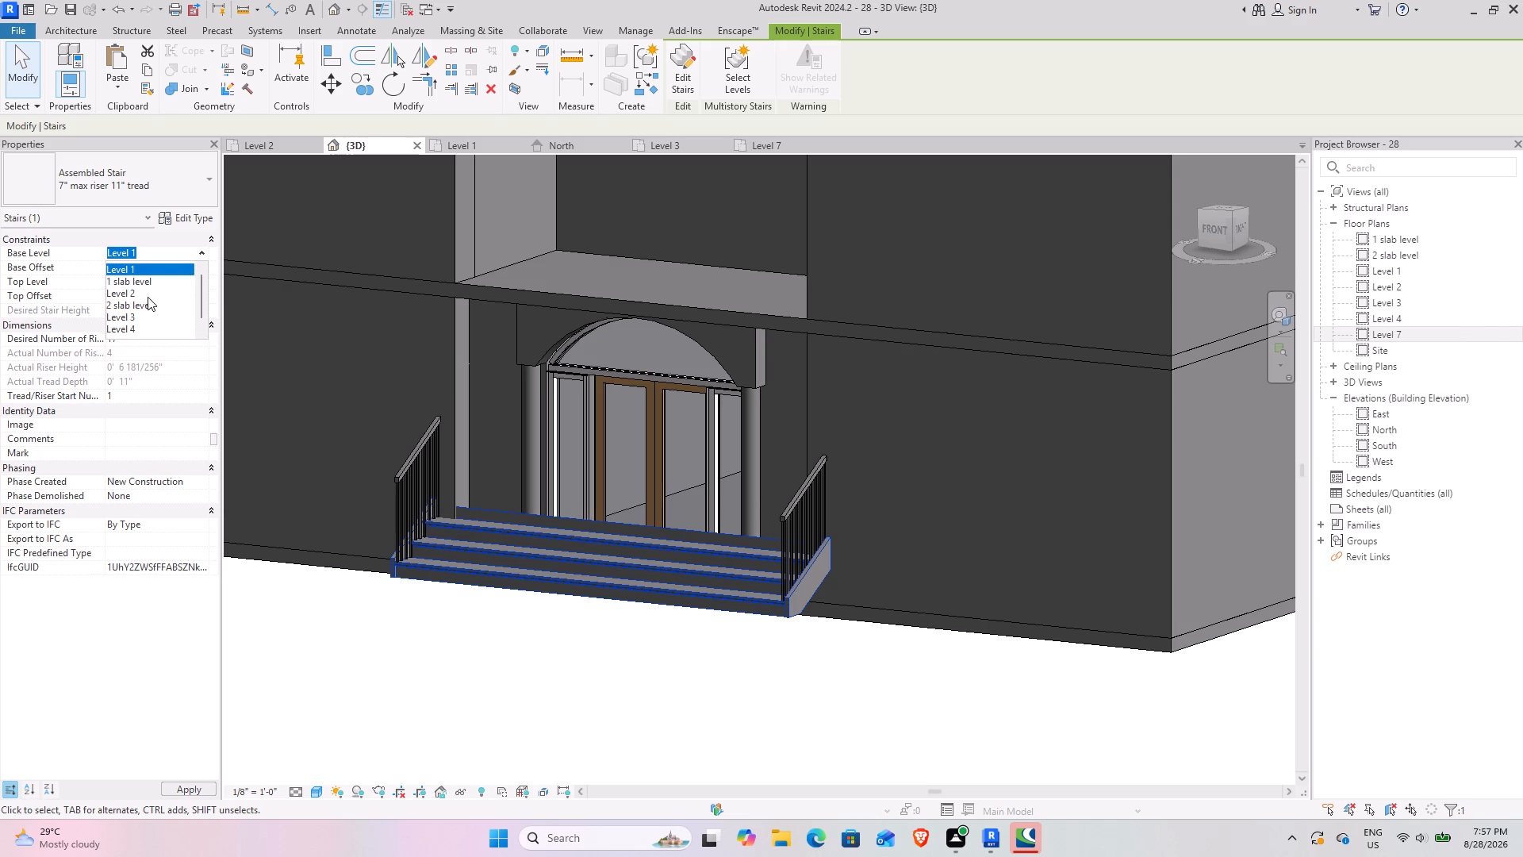
{"action": "left_click", "coordinate": [142, 263]}
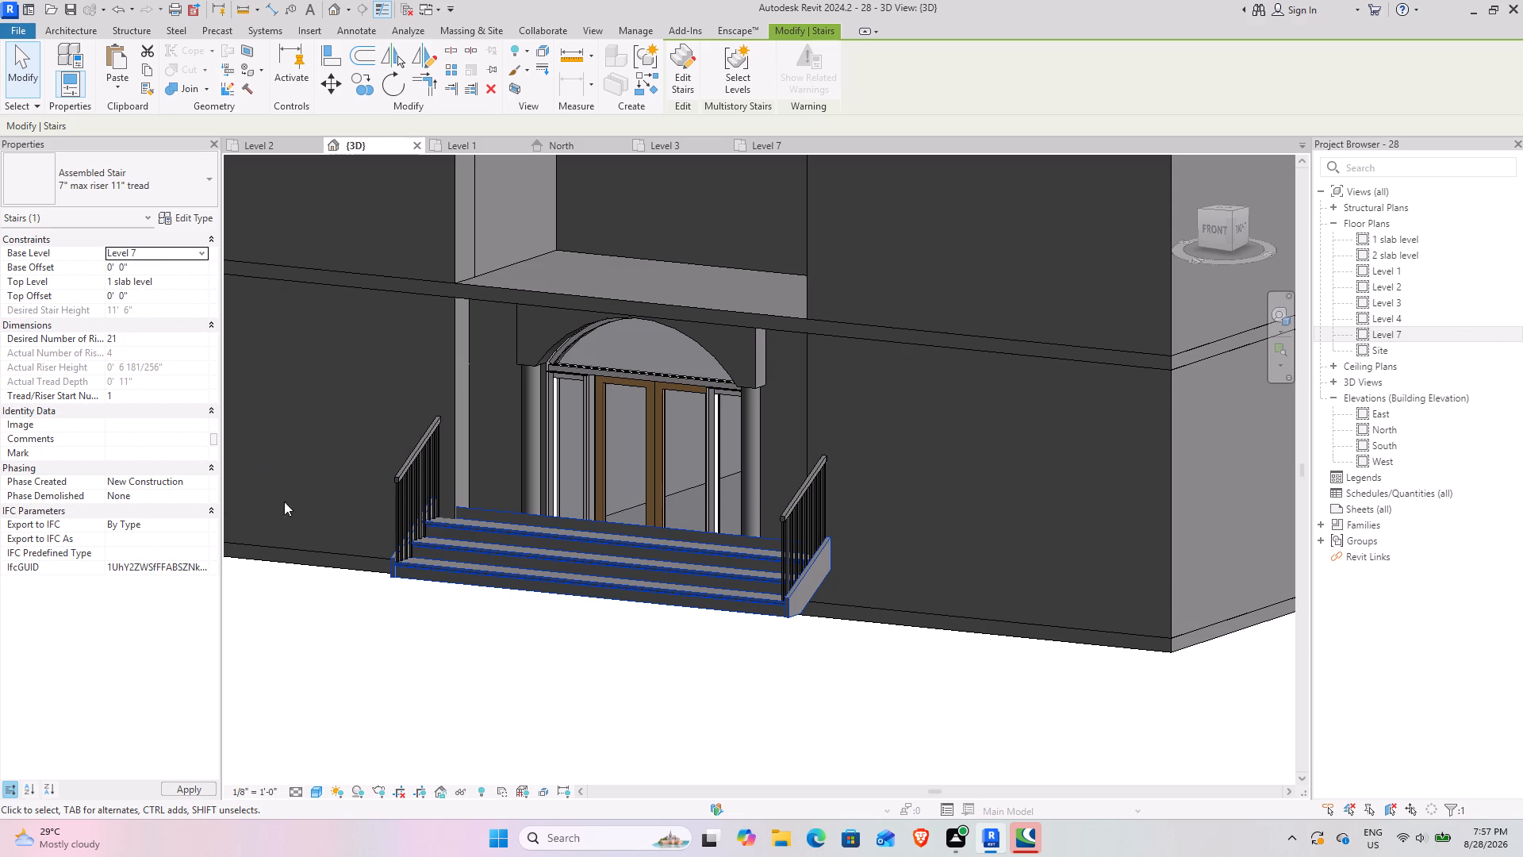
{"action": "left_click", "coordinate": [438, 774]}
Examine the entrance stair, its railings and the arched doorway from several angles in the 3D view.
{"action": "middle_click_drag", "start_coordinate": [429, 720], "coordinate": [490, 716], "text": "shift"}
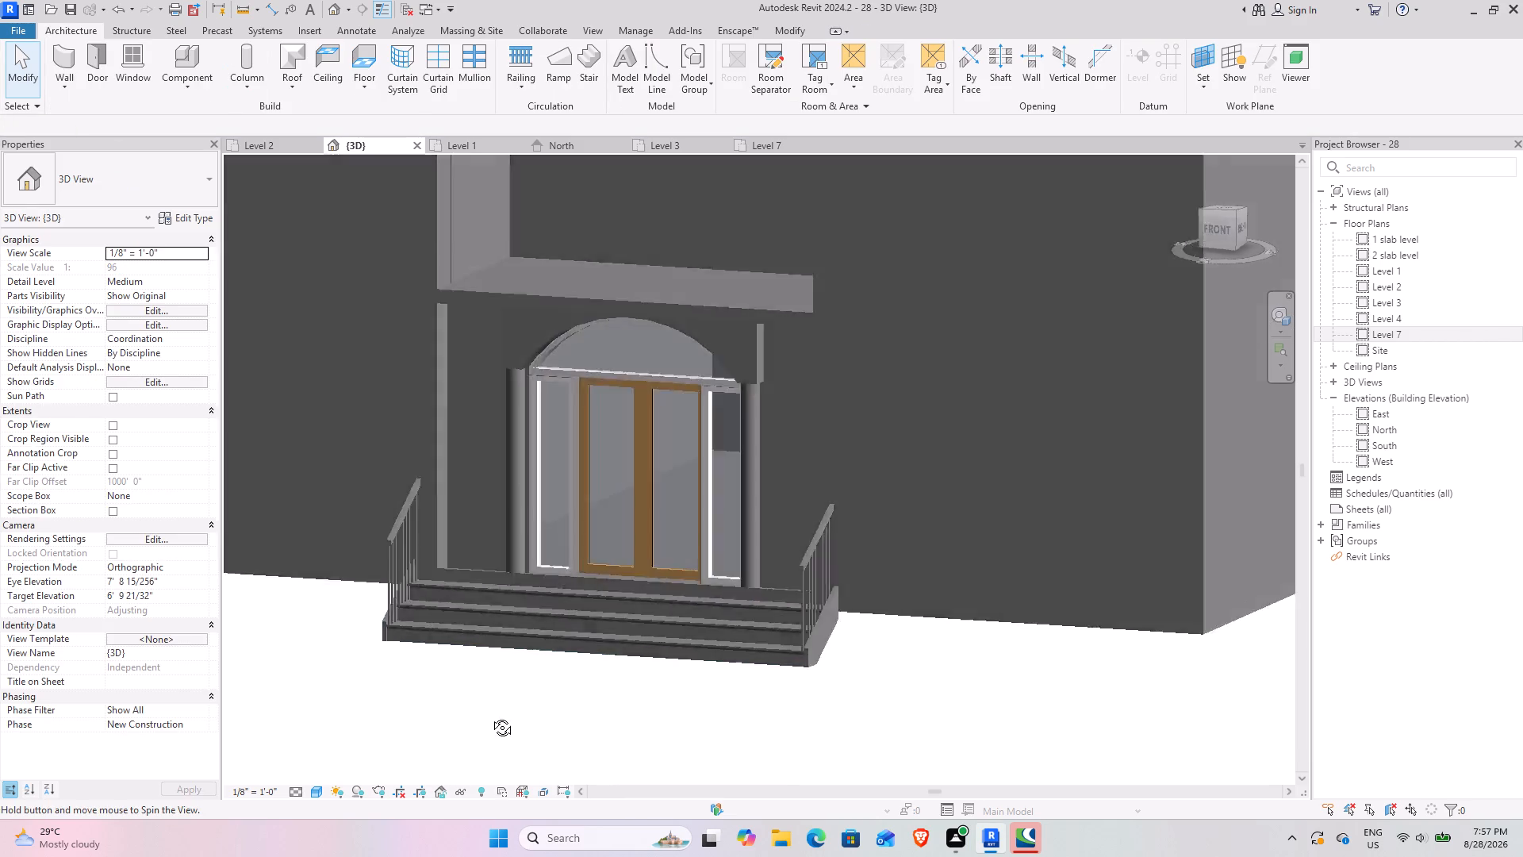
{"action": "middle_click_drag", "start_coordinate": [490, 716], "coordinate": [562, 755], "text": "shift"}
{"action": "scroll", "coordinate": [562, 755], "scroll_direction": "down", "scroll_amount": 4}
{"action": "middle_click_drag", "start_coordinate": [784, 682], "coordinate": [663, 786], "text": "shift"}
{"action": "scroll", "coordinate": [518, 667], "scroll_direction": "up", "scroll_amount": 3}
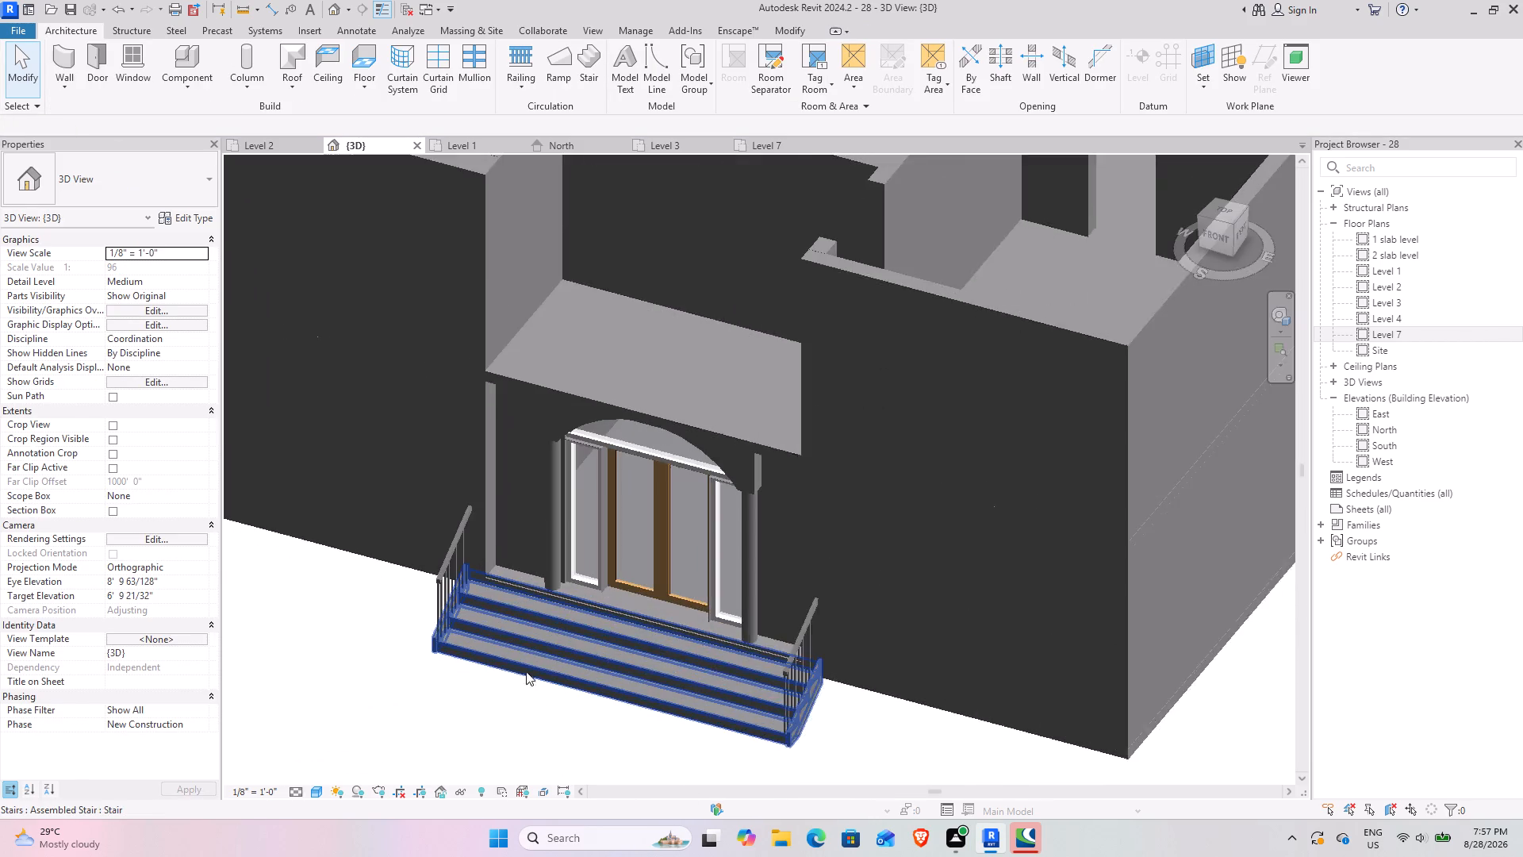
{"action": "scroll", "coordinate": [526, 671], "scroll_direction": "up", "scroll_amount": 3}
{"action": "middle_click_drag", "start_coordinate": [508, 714], "coordinate": [559, 705], "text": "shift"}
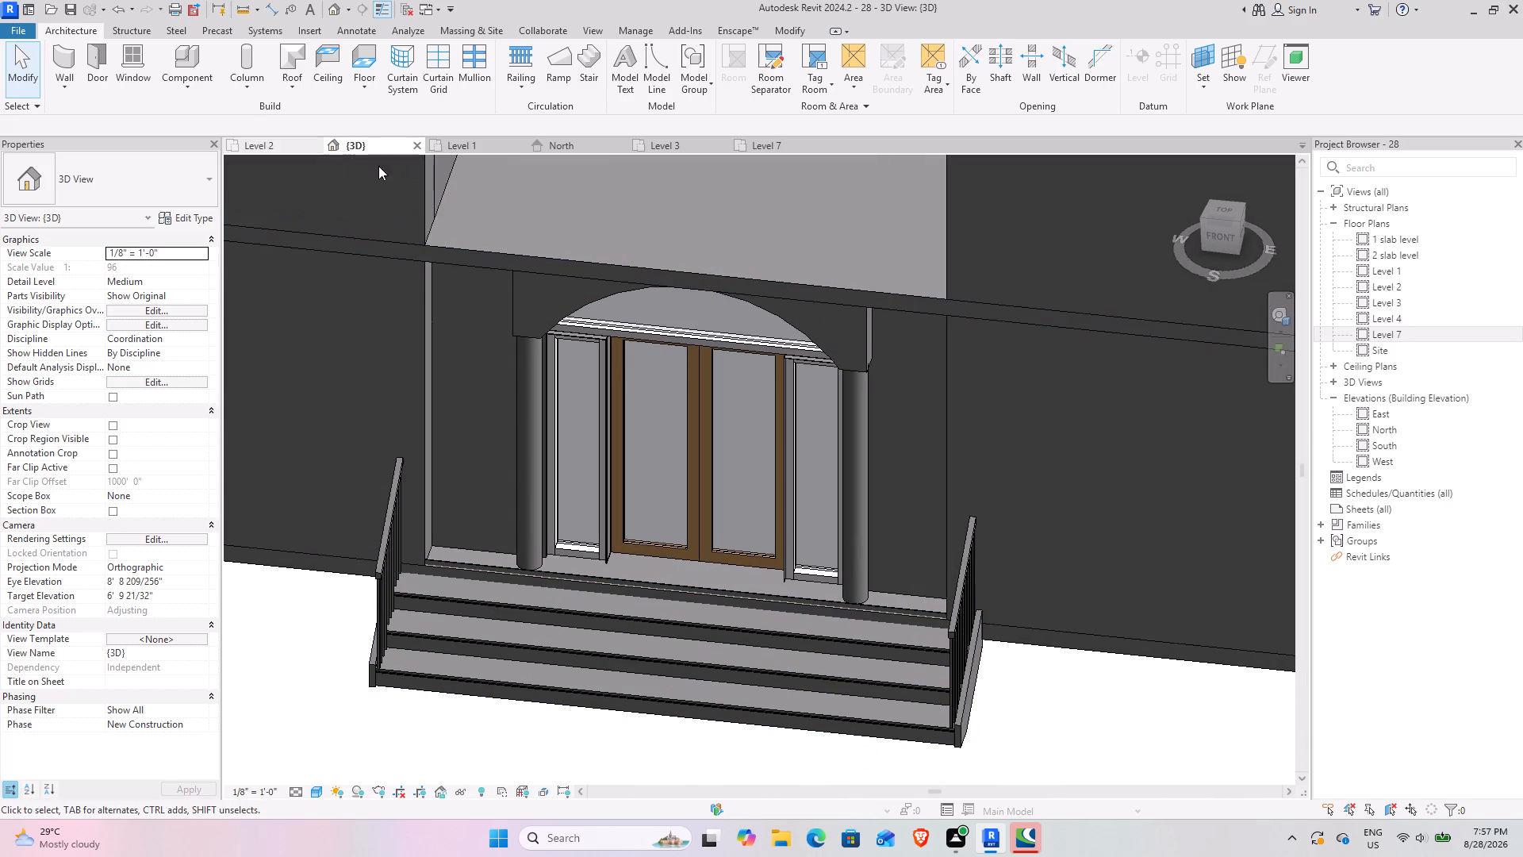
{"action": "scroll", "coordinate": [643, 440], "scroll_direction": "down", "scroll_amount": 9}
{"action": "middle_click_drag", "start_coordinate": [560, 563], "coordinate": [737, 404], "text": "shift"}
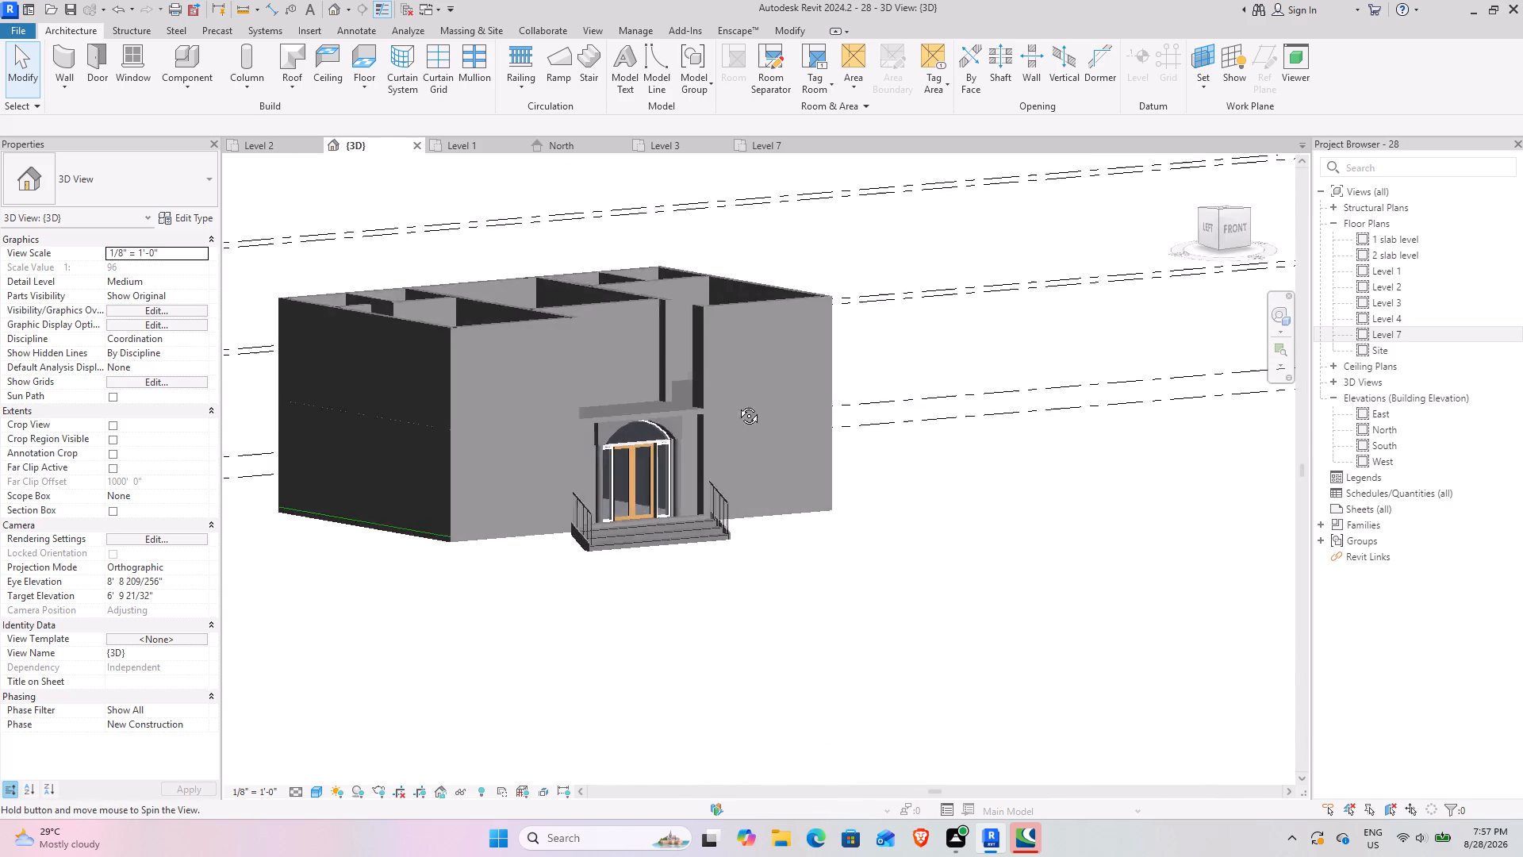
{"action": "middle_click_drag", "start_coordinate": [737, 404], "coordinate": [692, 495], "text": "shift"}
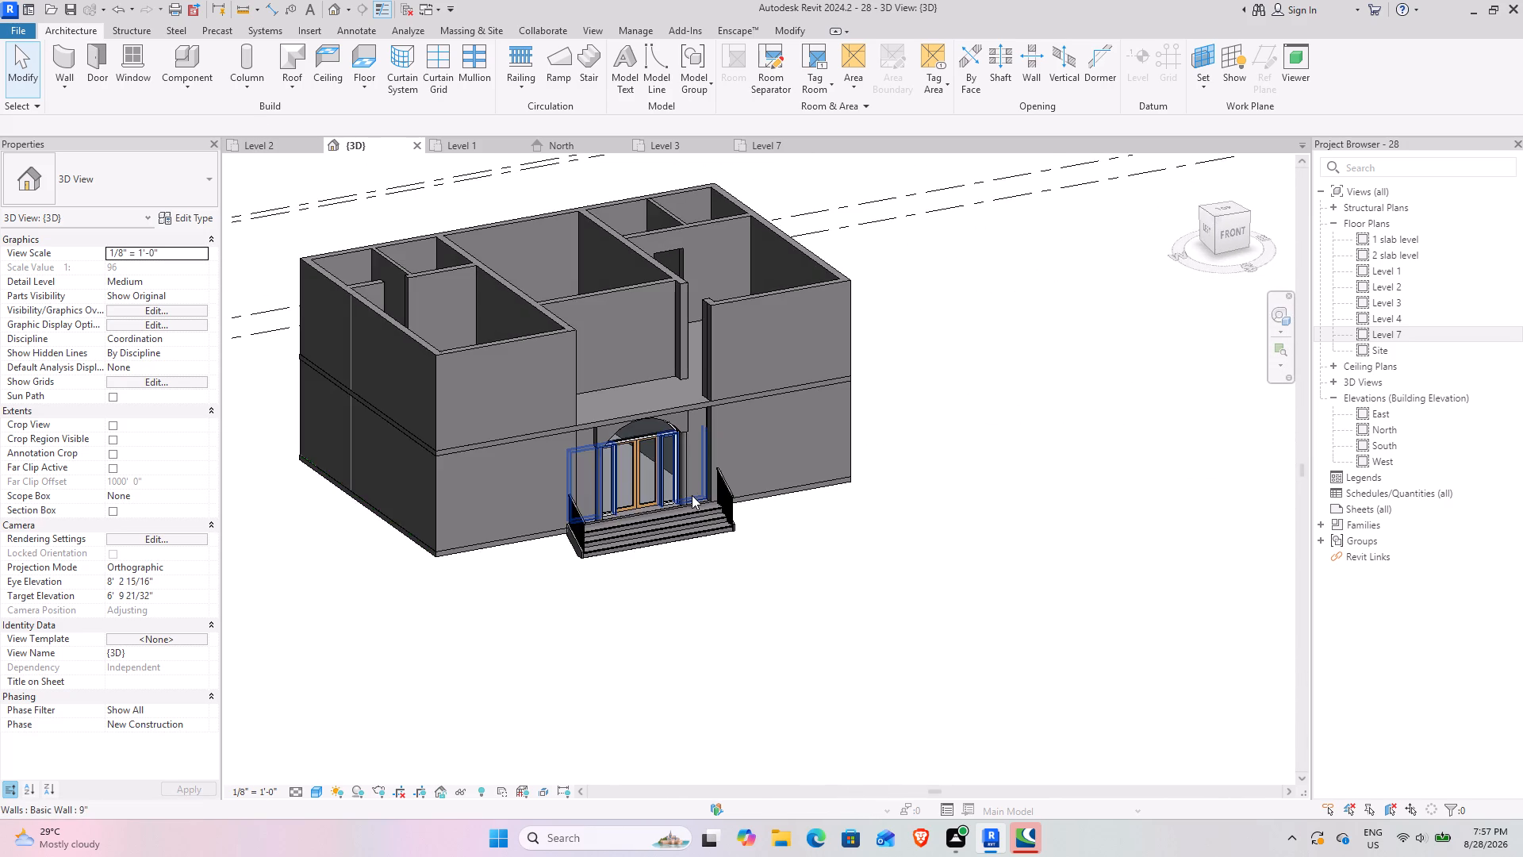
{"action": "middle_click_drag", "start_coordinate": [692, 495], "coordinate": [532, 555], "text": "shift"}
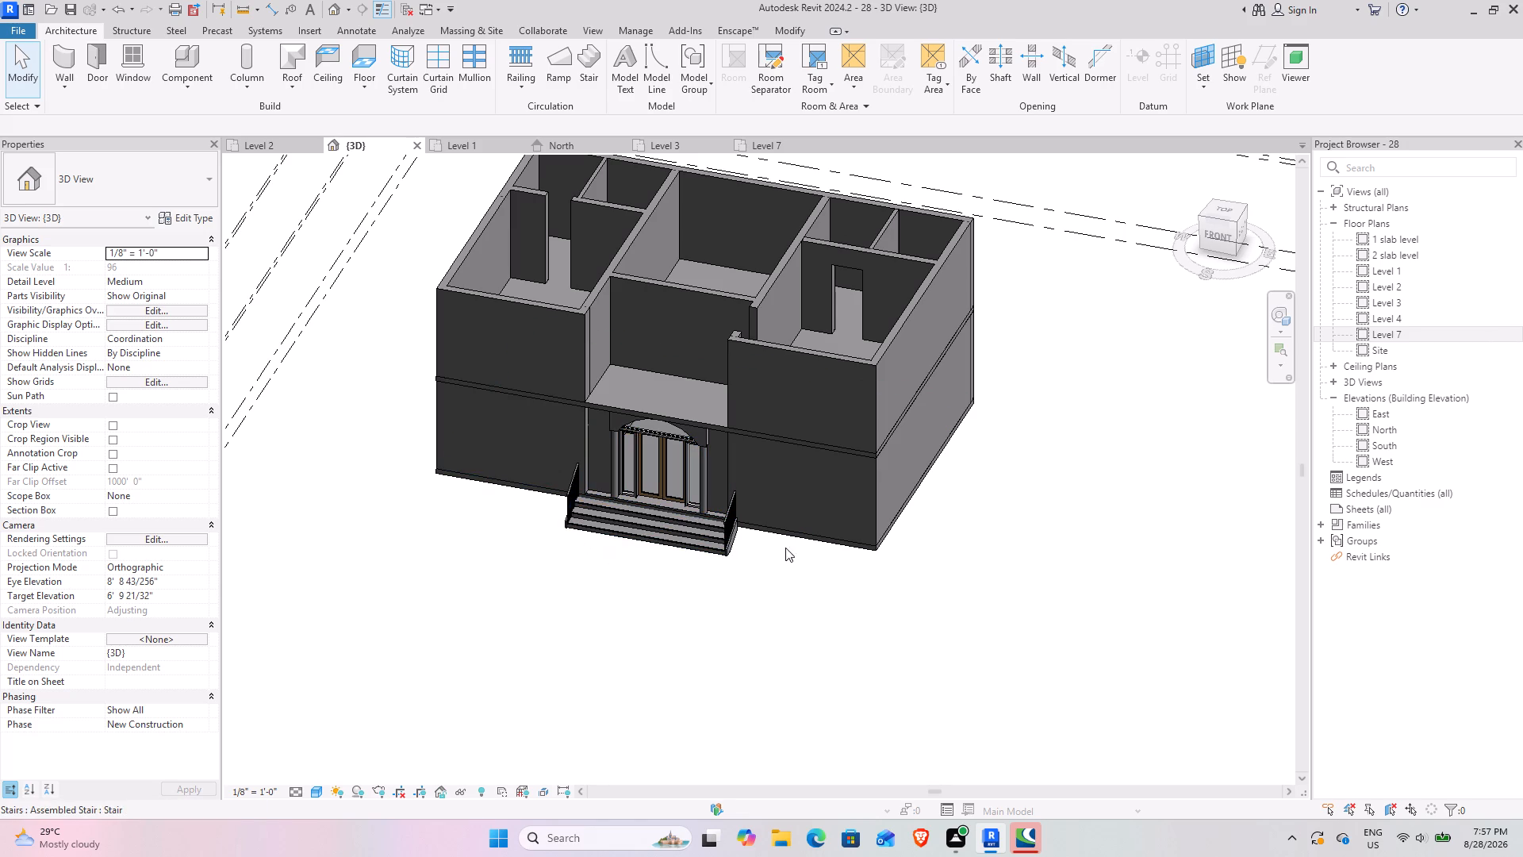
In the Level 1 plan, examine the entrance steps and the portico column positions on the plan image.
{"action": "left_click", "coordinate": [478, 148]}
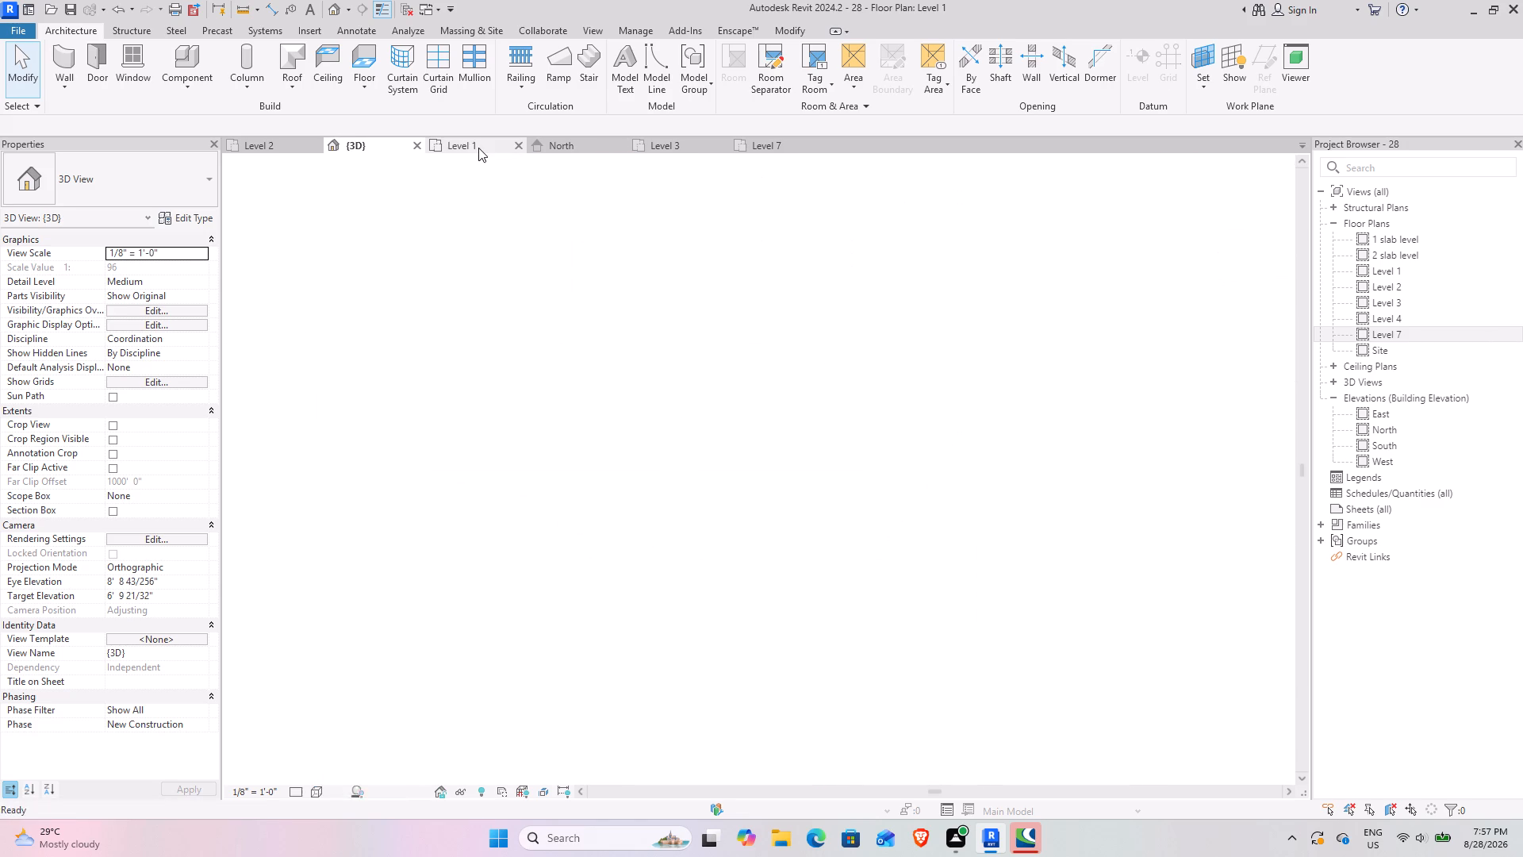
{"action": "scroll", "coordinate": [765, 605], "scroll_direction": "down", "scroll_amount": 7}
{"action": "middle_click_drag", "start_coordinate": [738, 598], "coordinate": [650, 476]}
{"action": "scroll", "coordinate": [585, 457], "scroll_direction": "up", "scroll_amount": 3}
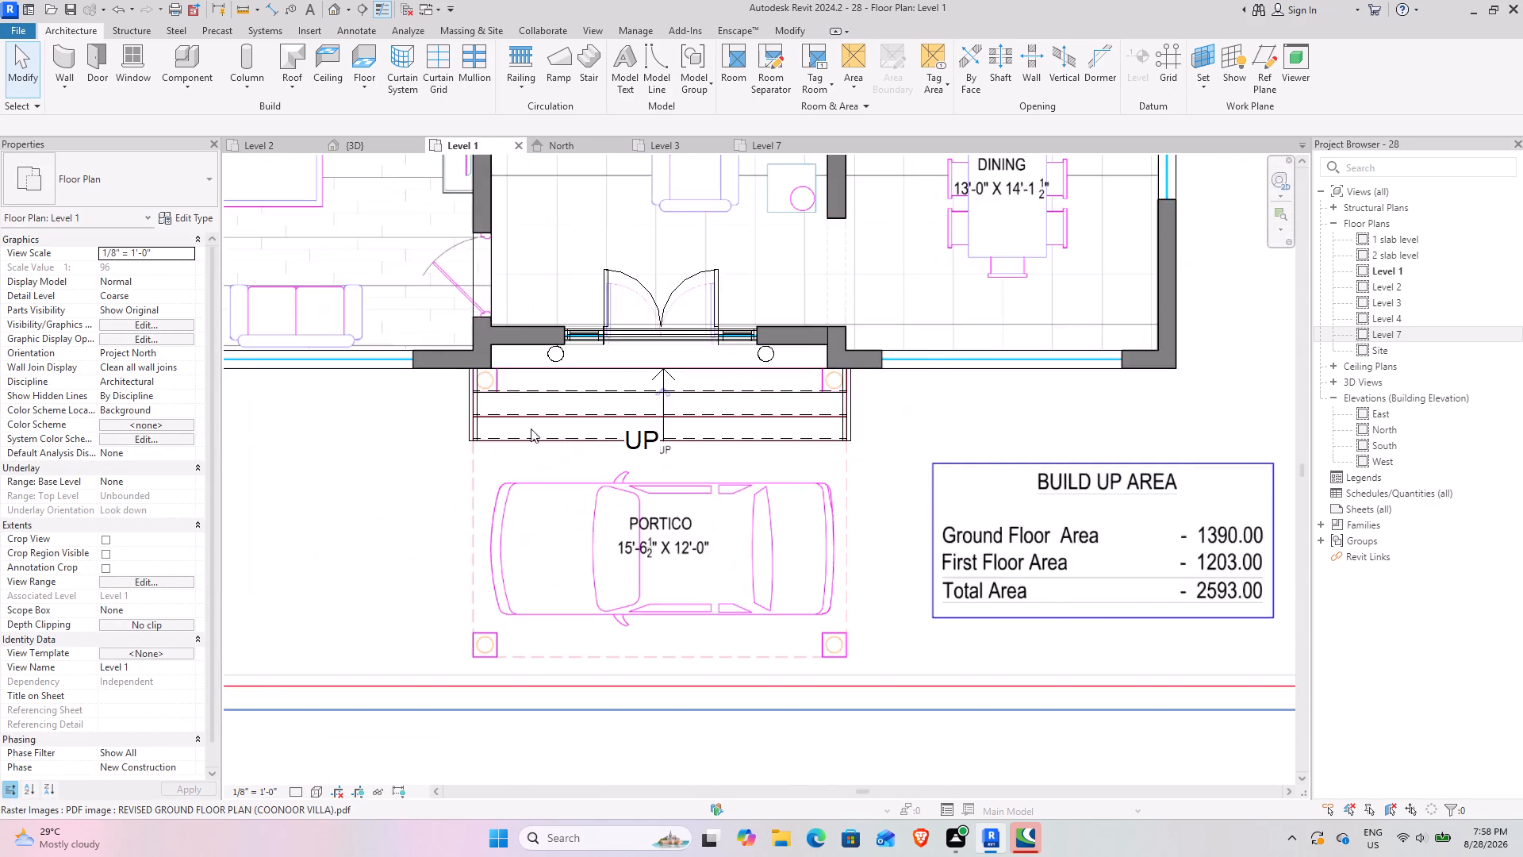
{"action": "scroll", "coordinate": [531, 428], "scroll_direction": "up", "scroll_amount": 6}
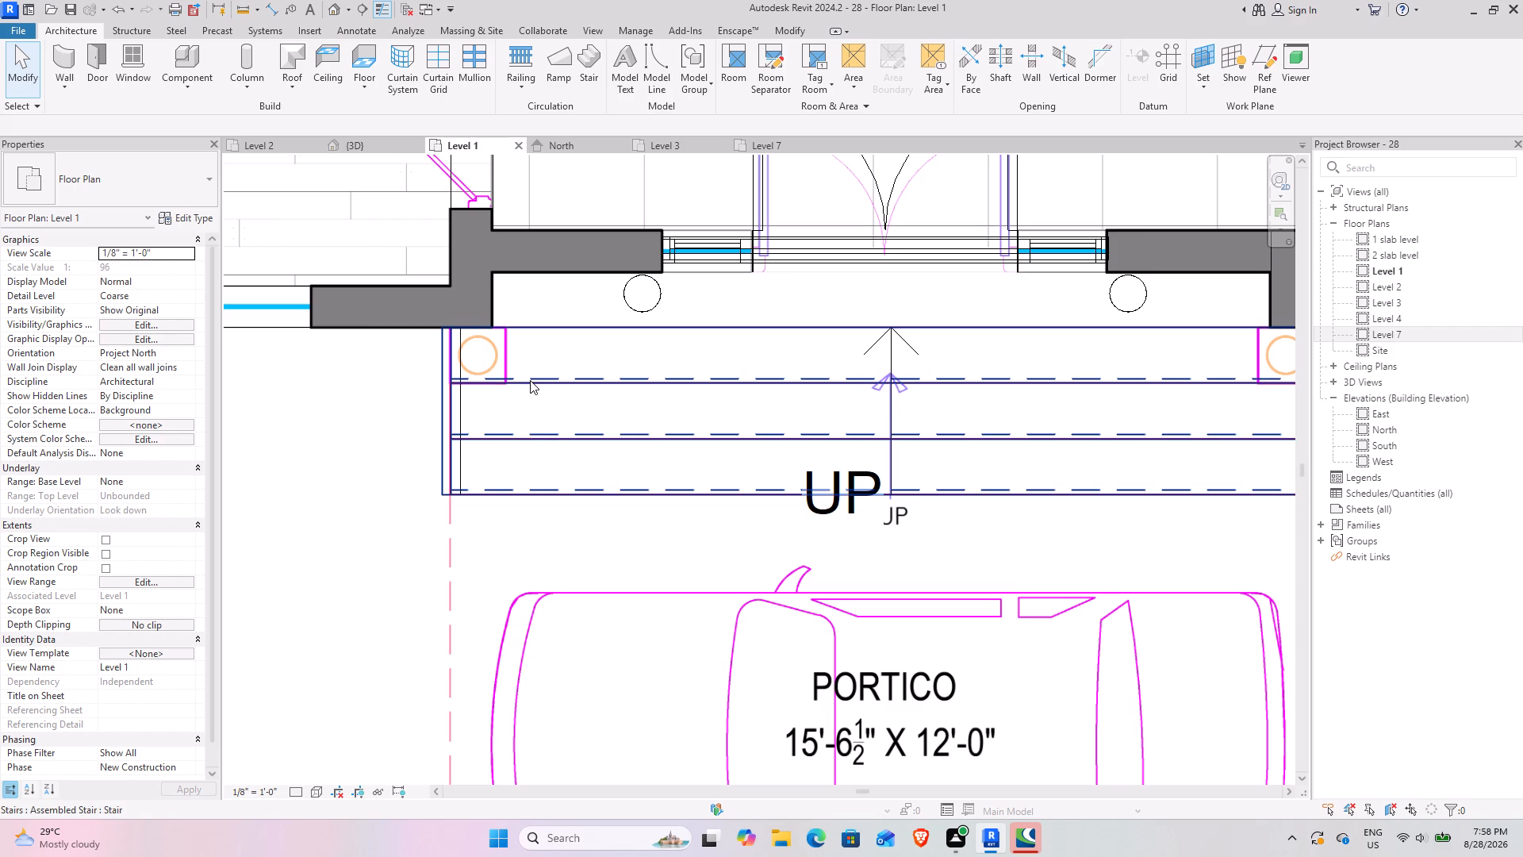
{"action": "scroll", "coordinate": [623, 425], "scroll_direction": "down", "scroll_amount": 4}
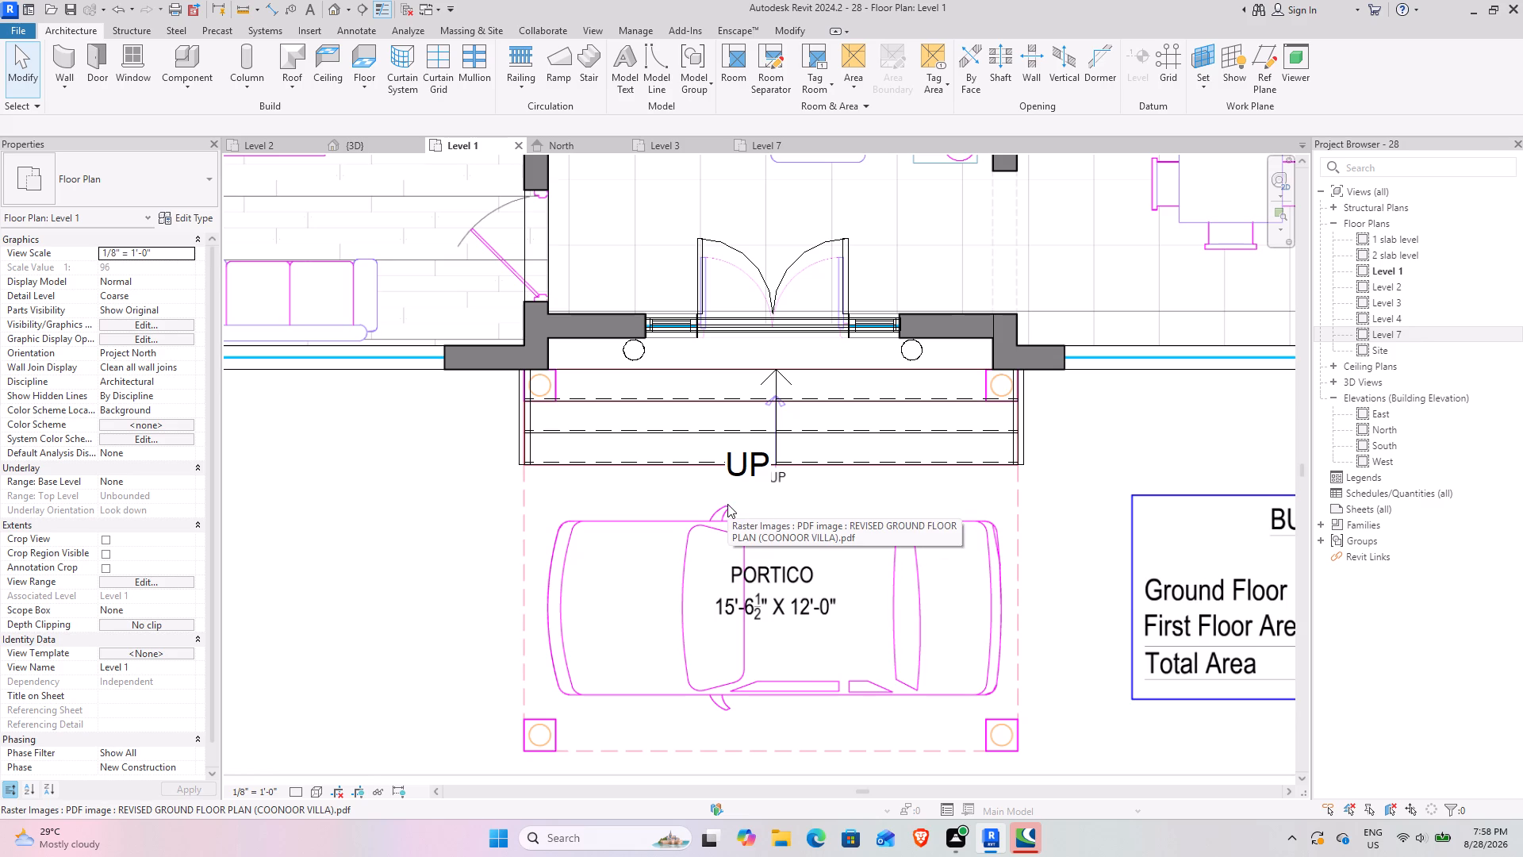
{"action": "scroll", "coordinate": [525, 735], "scroll_direction": "up", "scroll_amount": 2}
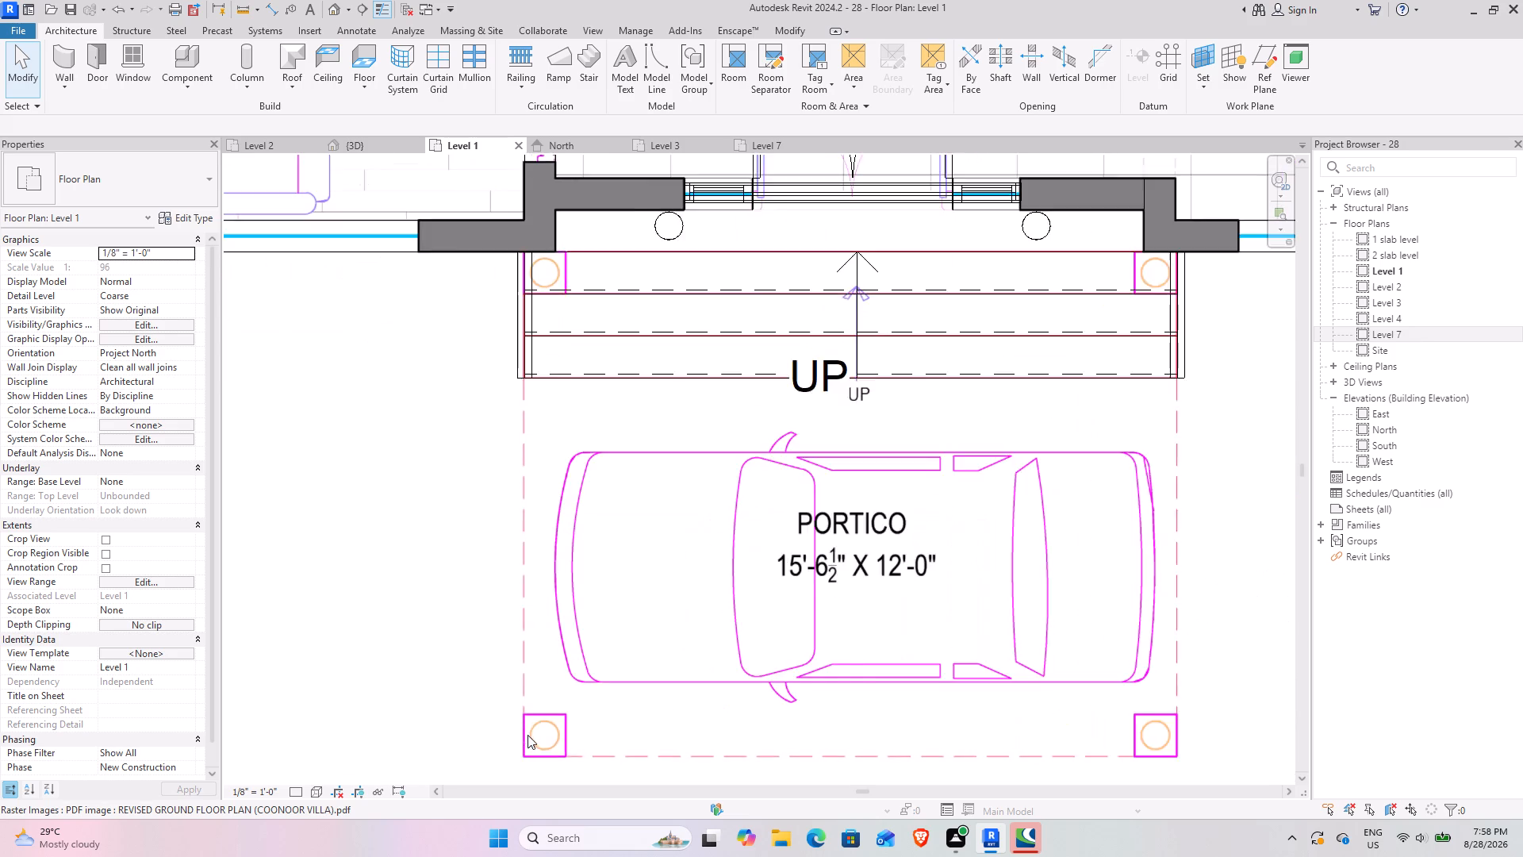
{"action": "scroll", "coordinate": [527, 735], "scroll_direction": "up", "scroll_amount": 1}
{"action": "middle_click_drag", "start_coordinate": [543, 693], "coordinate": [535, 606]}
{"action": "scroll", "coordinate": [746, 555], "scroll_direction": "down", "scroll_amount": 3}
{"action": "middle_click_drag", "start_coordinate": [832, 560], "coordinate": [798, 575]}
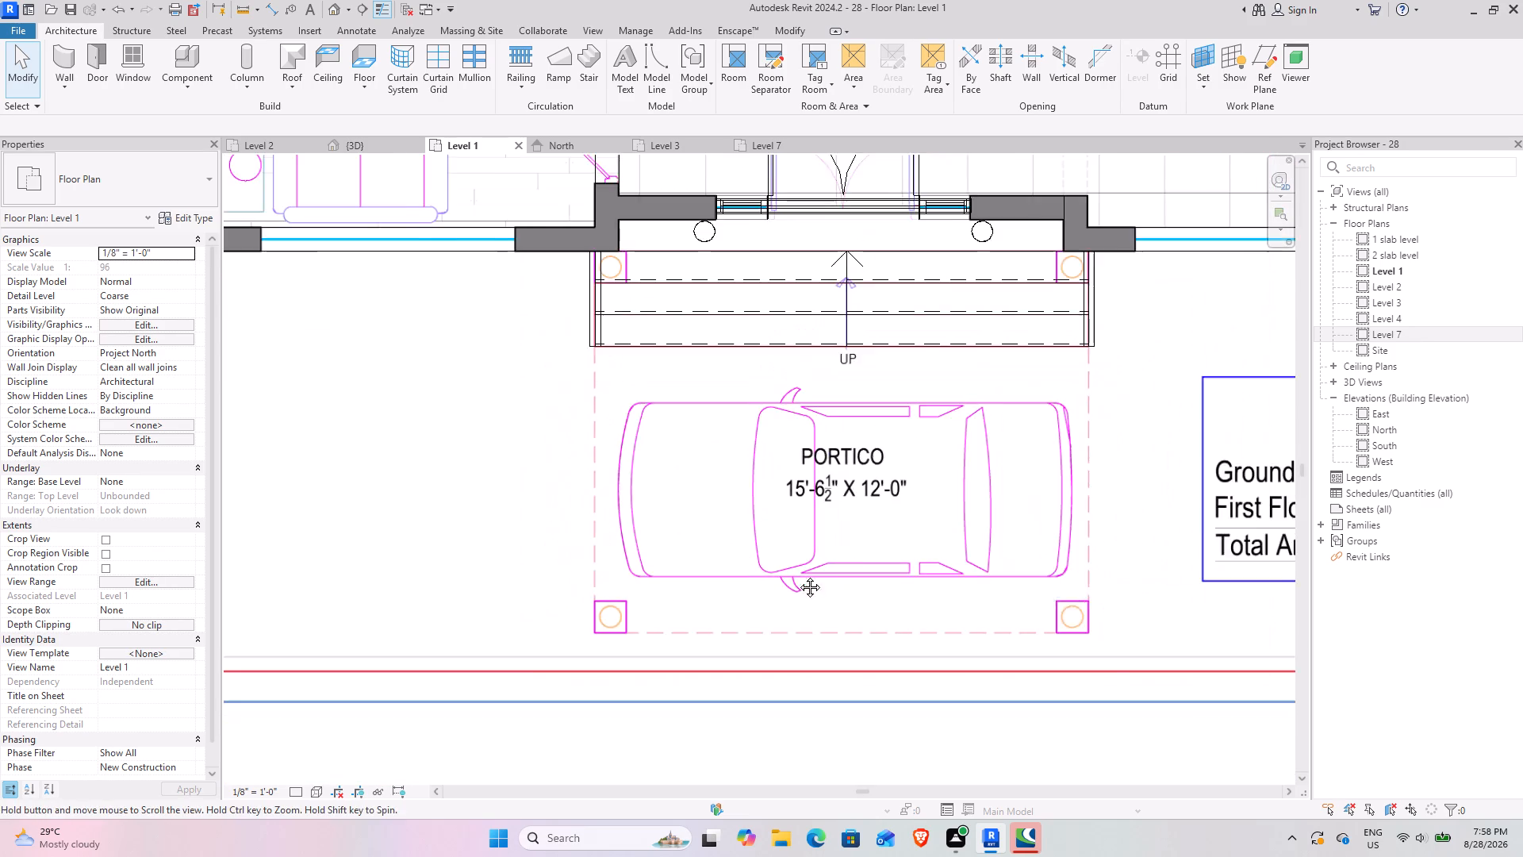
{"action": "middle_click_drag", "start_coordinate": [798, 575], "coordinate": [735, 597]}
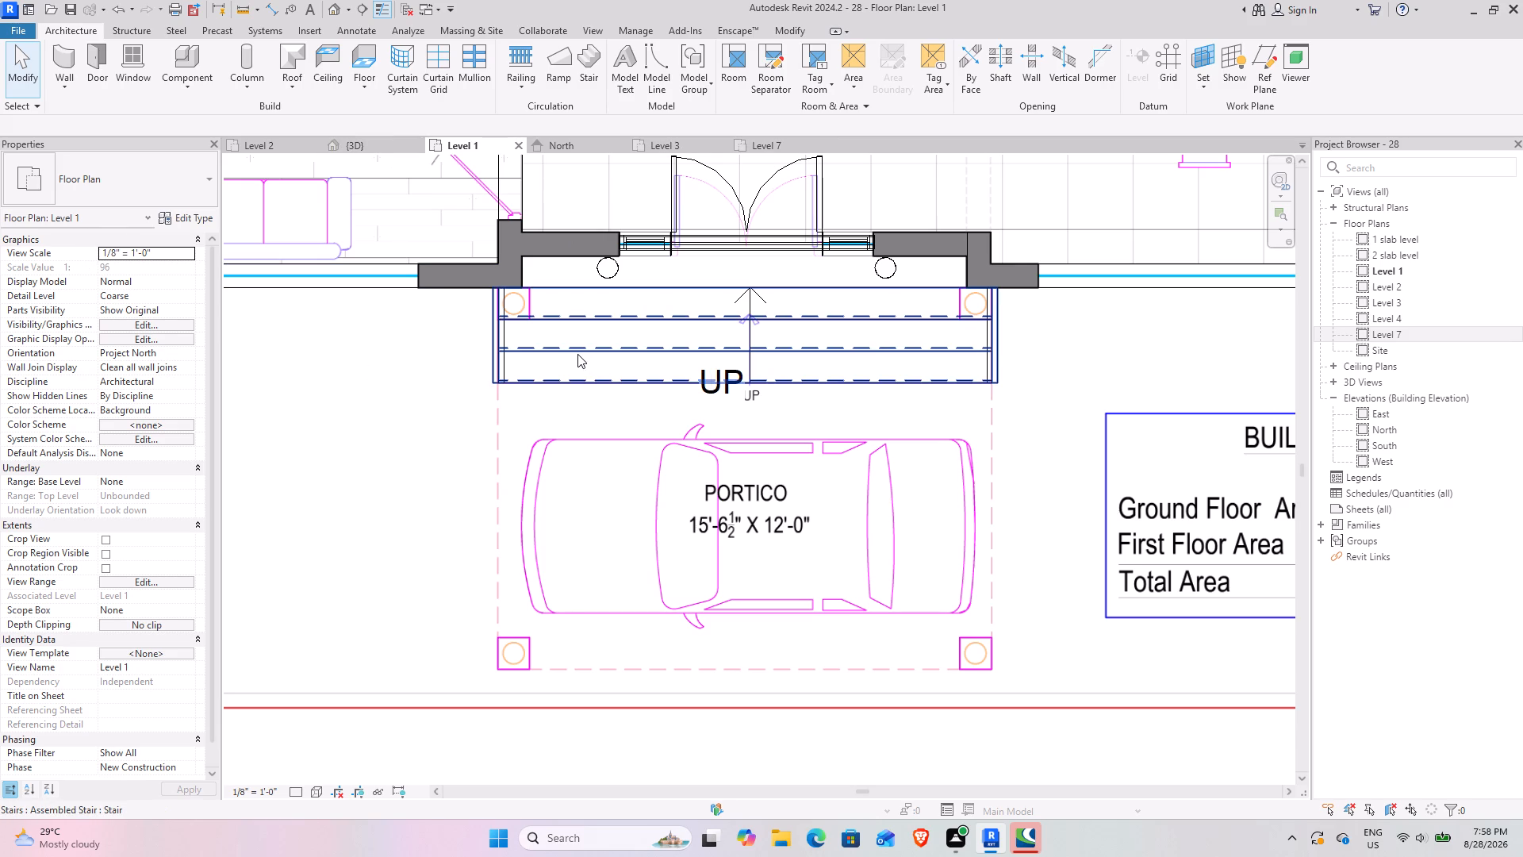
Copy the ground floor plan PDF image from the Level 1 plan to the clipboard.
{"action": "left_click", "coordinate": [520, 717]}
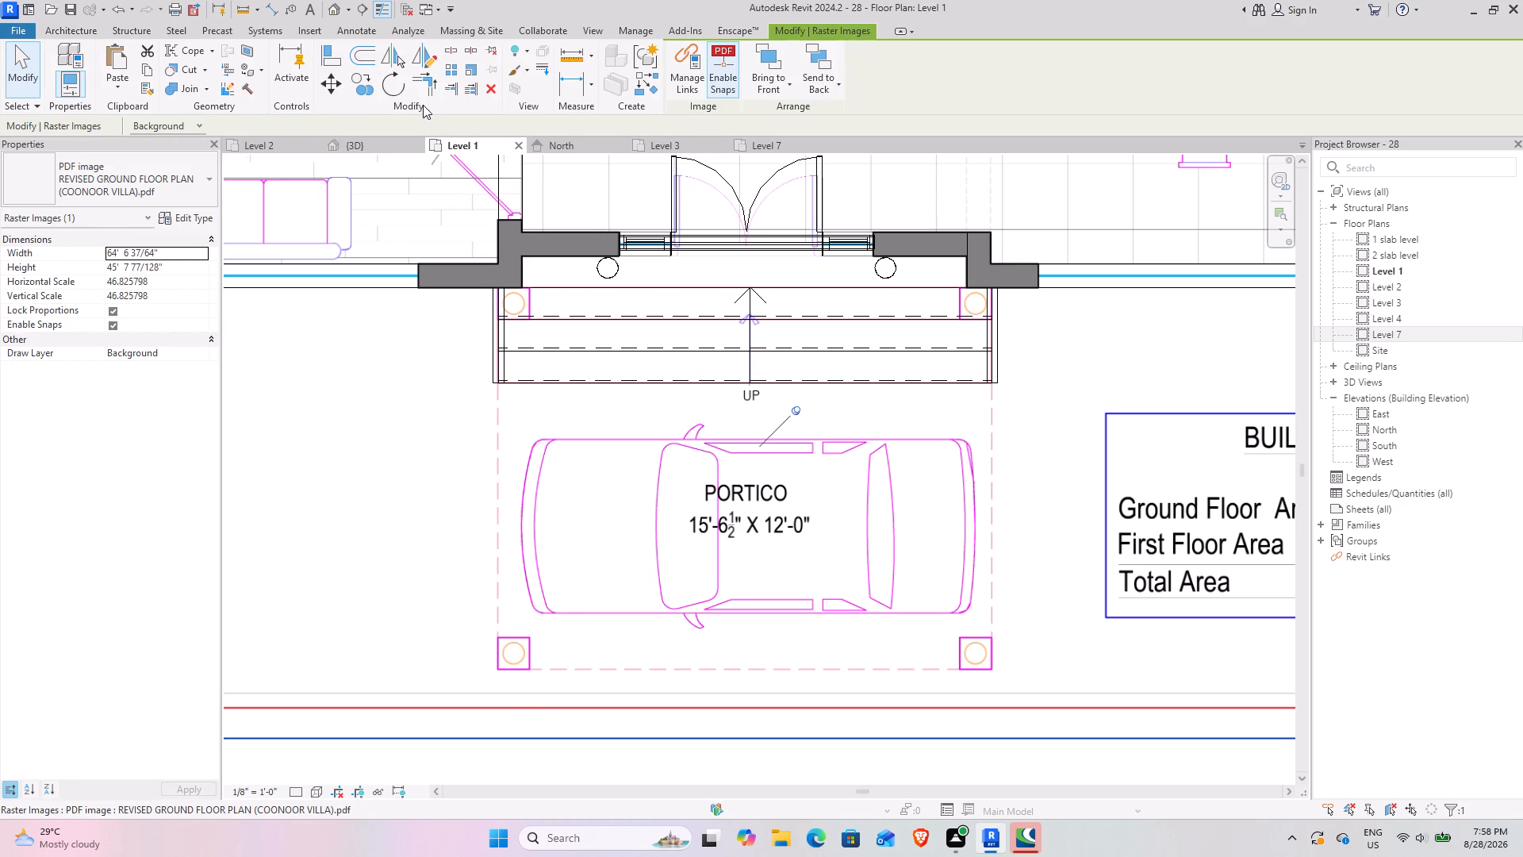
{"action": "left_click", "coordinate": [152, 78]}
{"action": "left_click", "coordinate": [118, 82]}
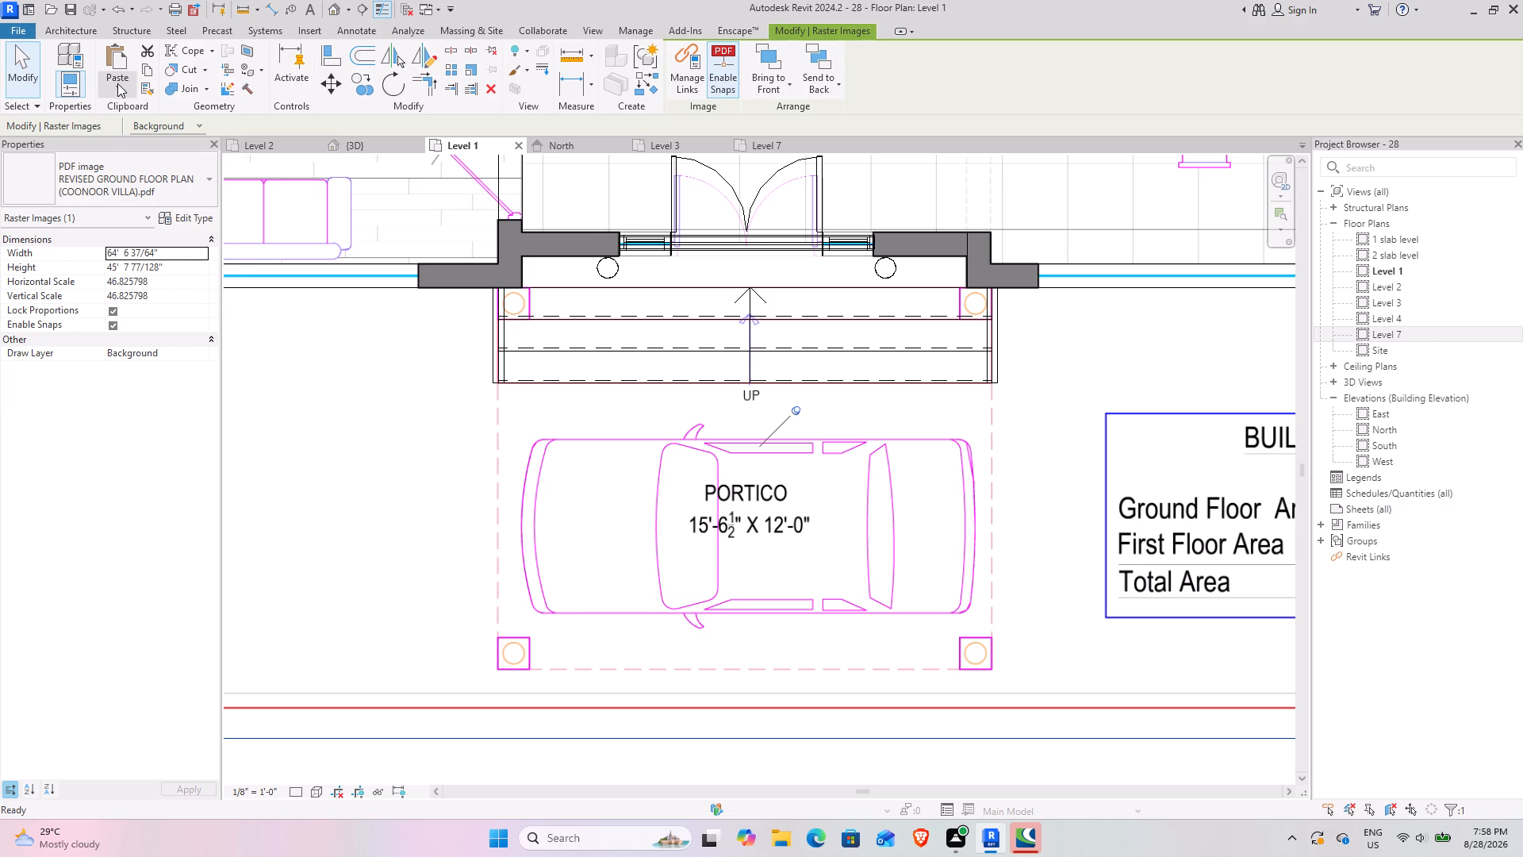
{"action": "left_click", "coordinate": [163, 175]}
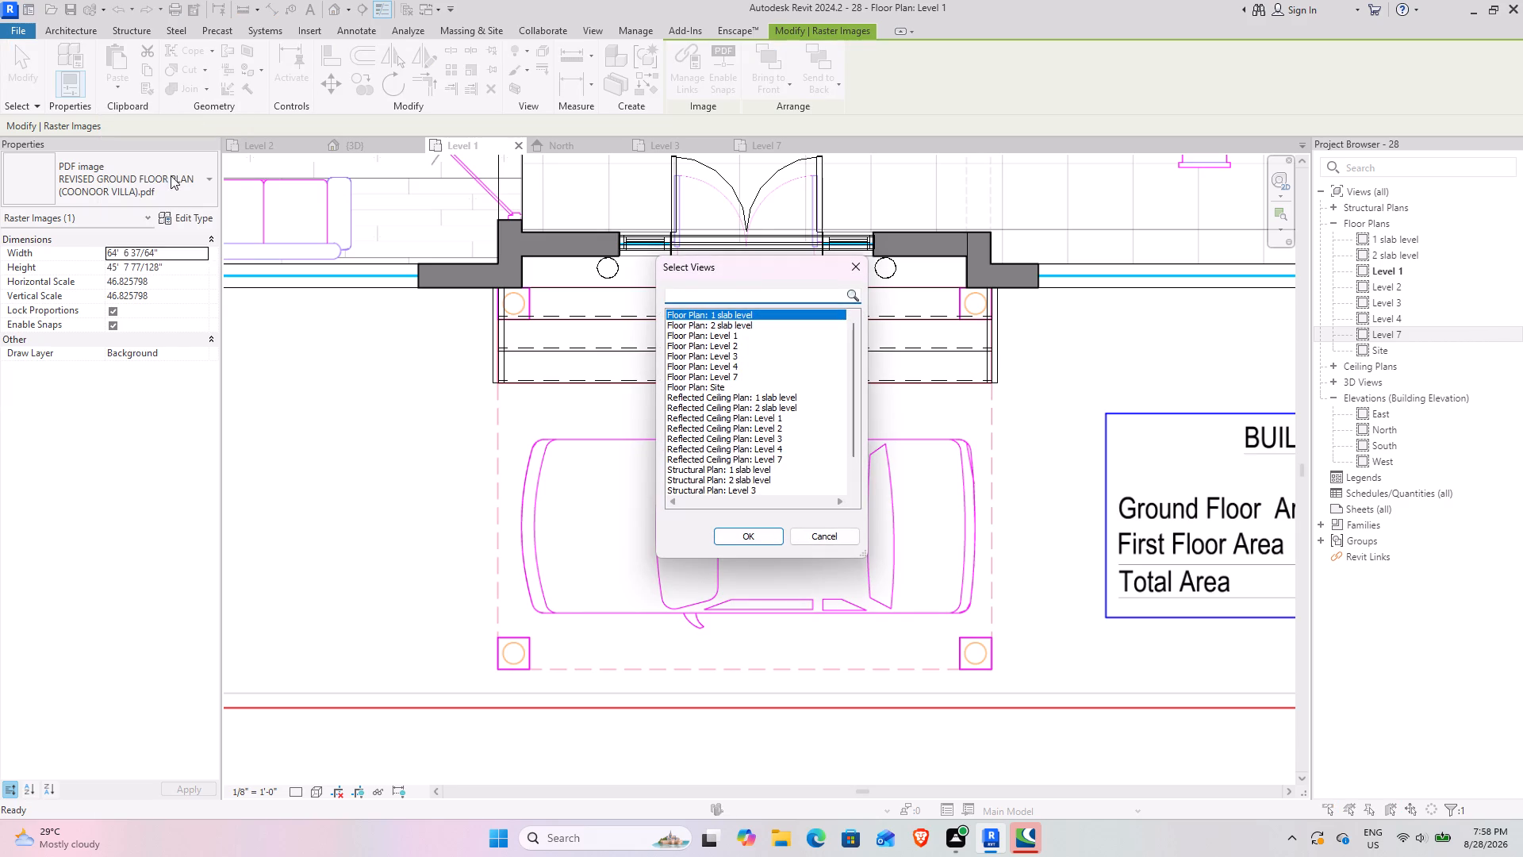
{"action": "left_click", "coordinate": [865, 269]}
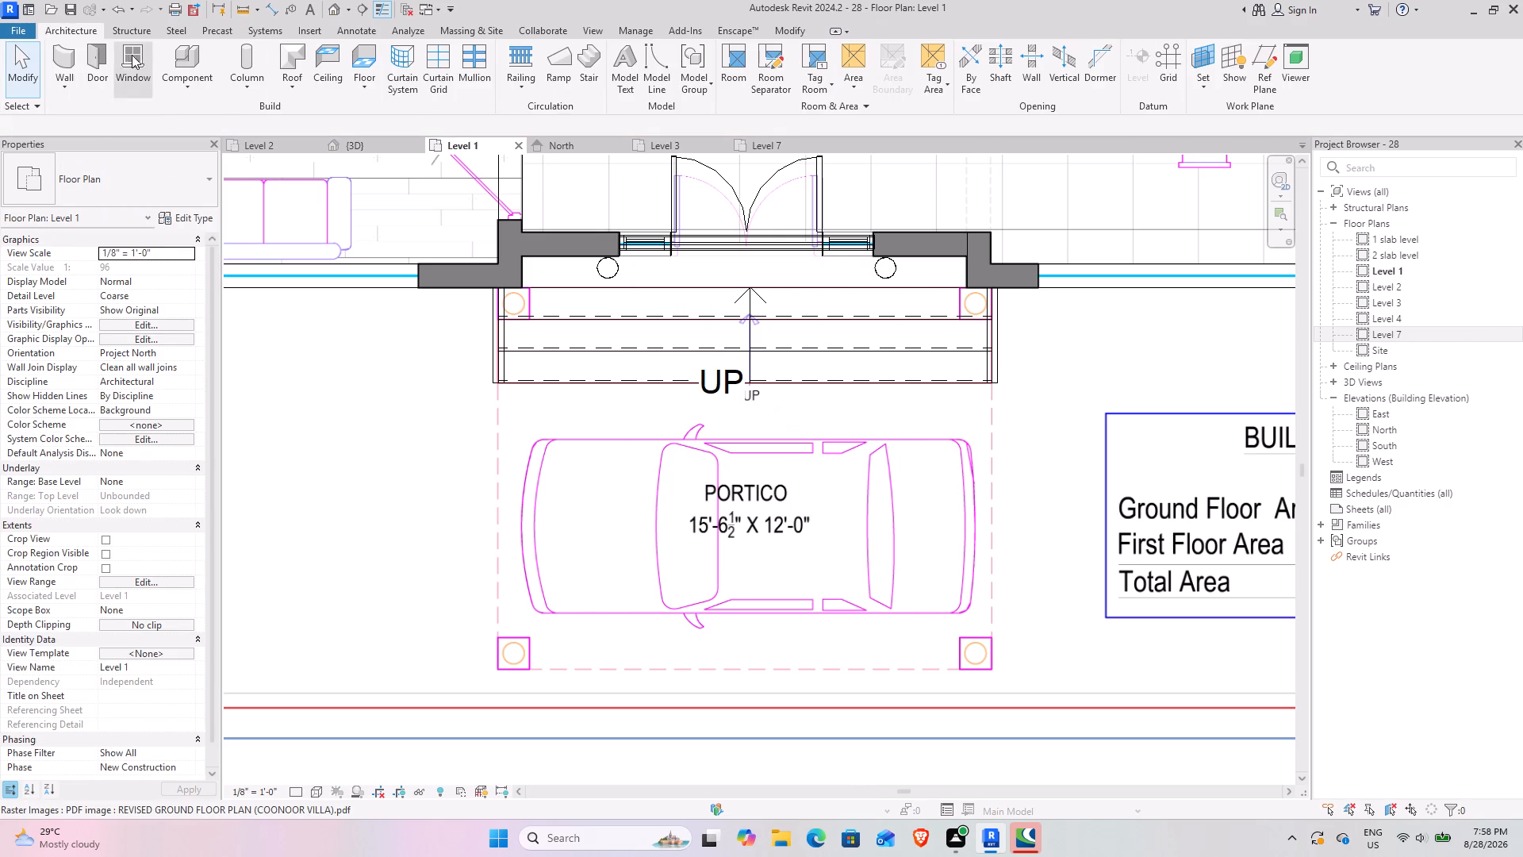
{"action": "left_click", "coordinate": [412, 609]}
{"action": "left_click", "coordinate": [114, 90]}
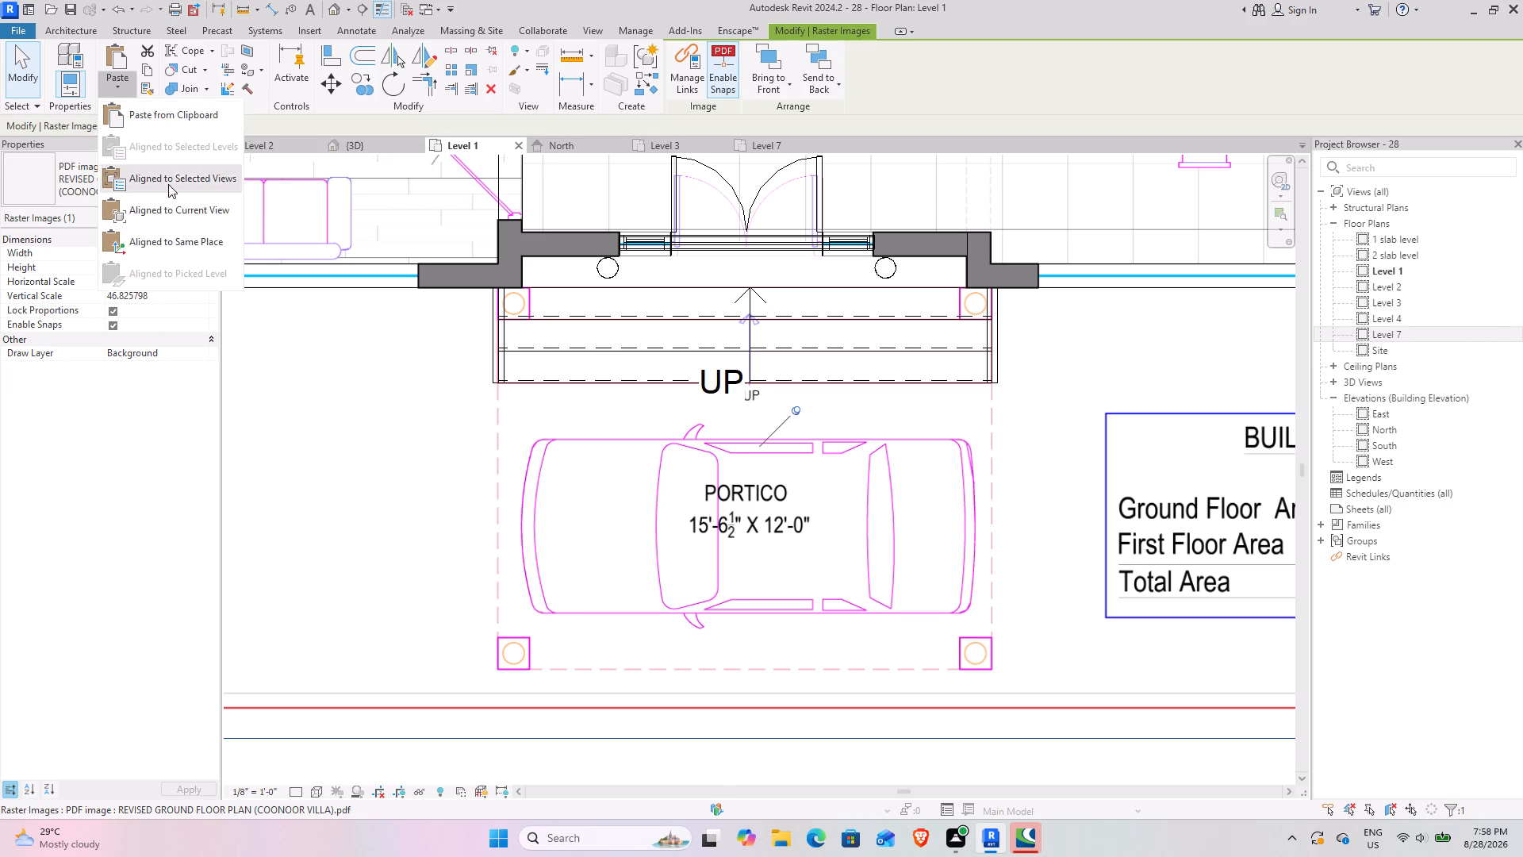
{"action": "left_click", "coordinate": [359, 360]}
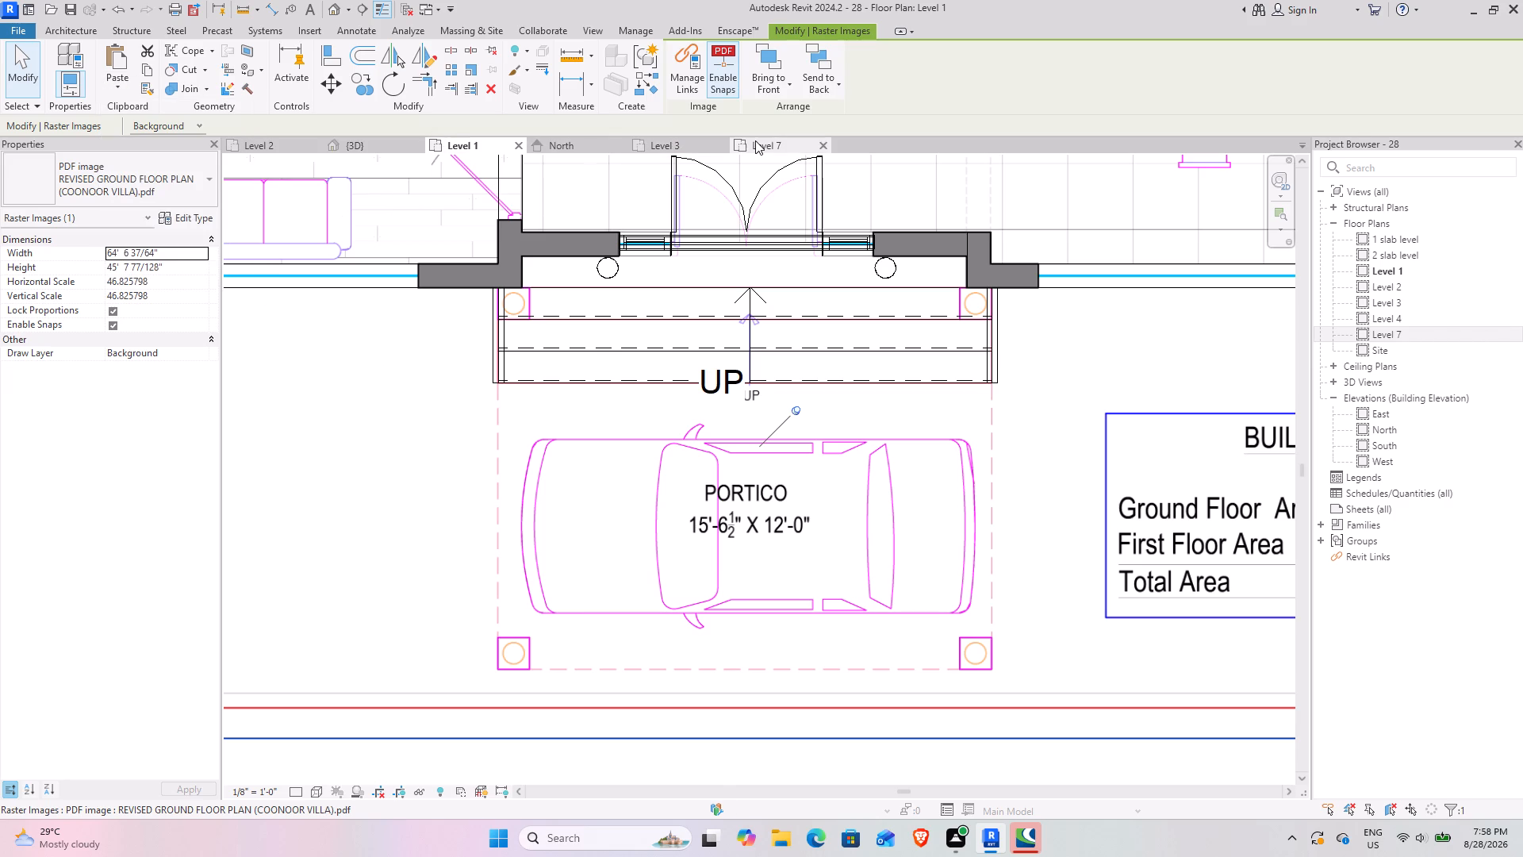
Paste the copied ground floor plan image into the Level 7 plan, roughly over the building, and finish the paste.
{"action": "left_click", "coordinate": [755, 140]}
{"action": "left_click", "coordinate": [135, 81]}
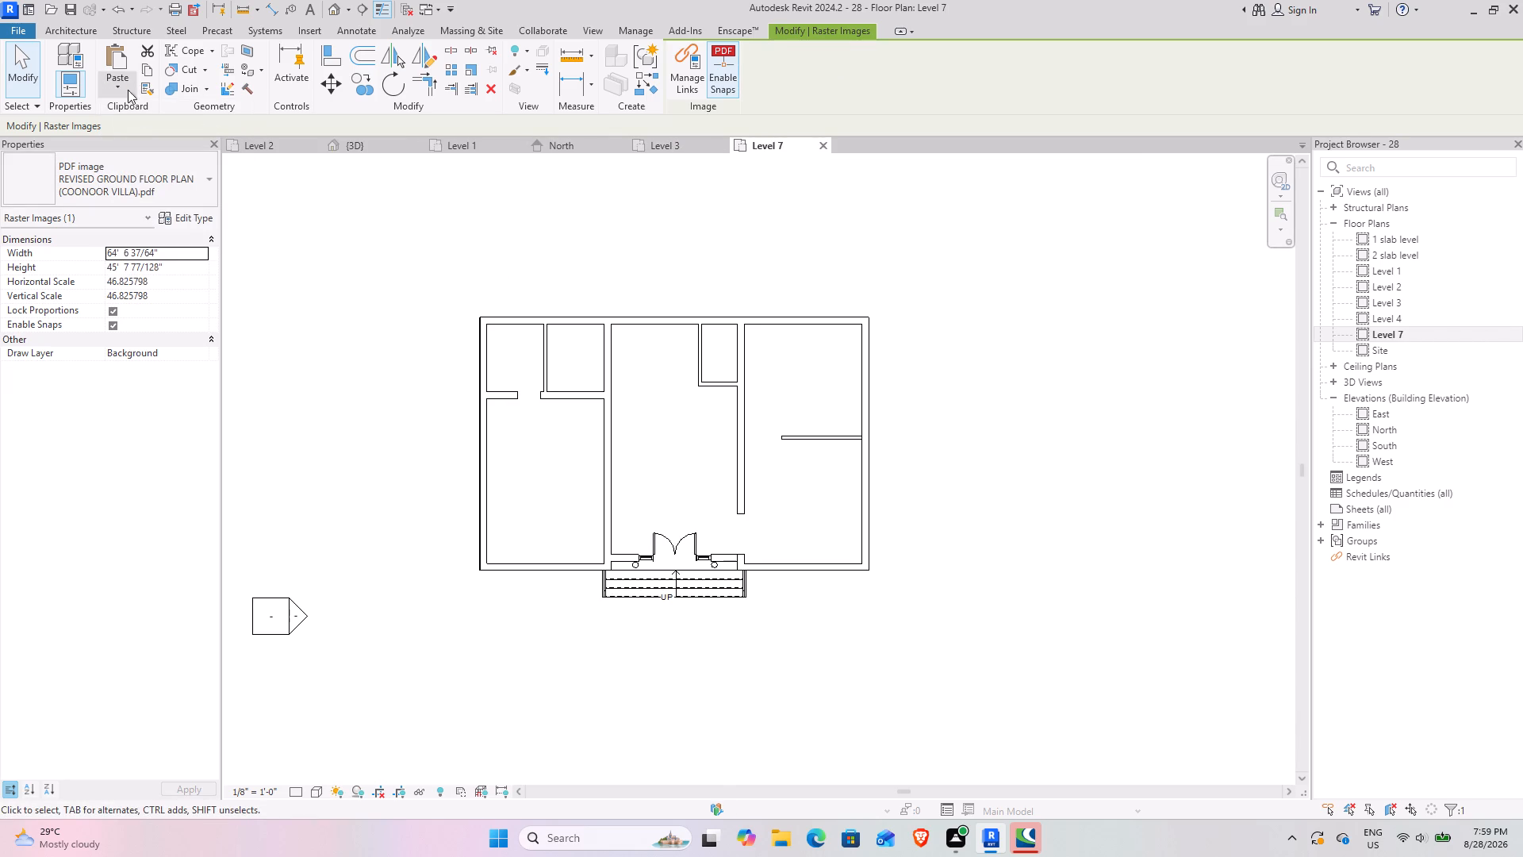
{"action": "left_click", "coordinate": [140, 116]}
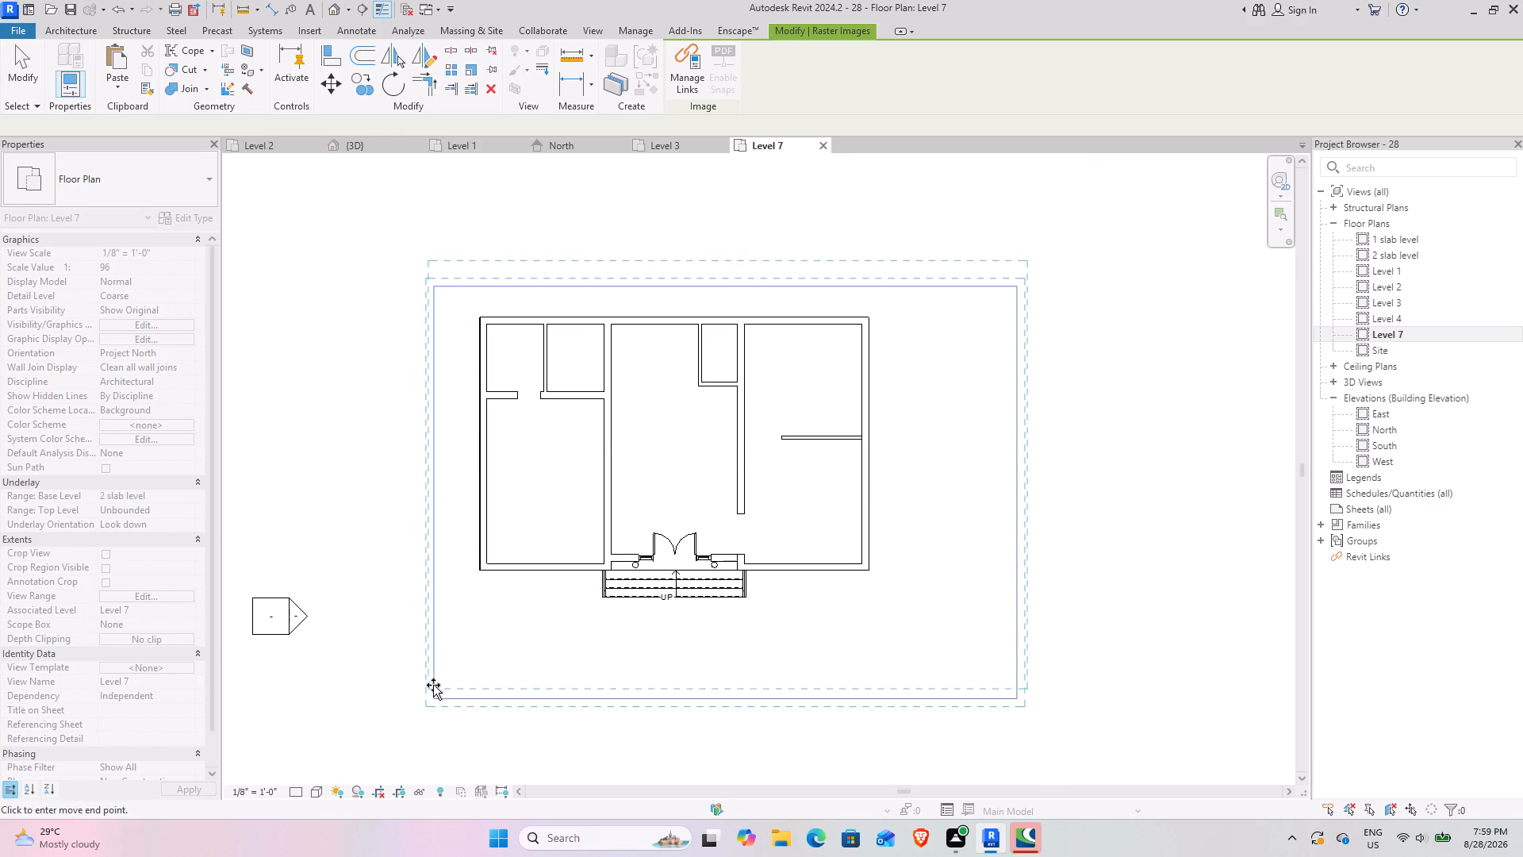
{"action": "left_click", "coordinate": [465, 686]}
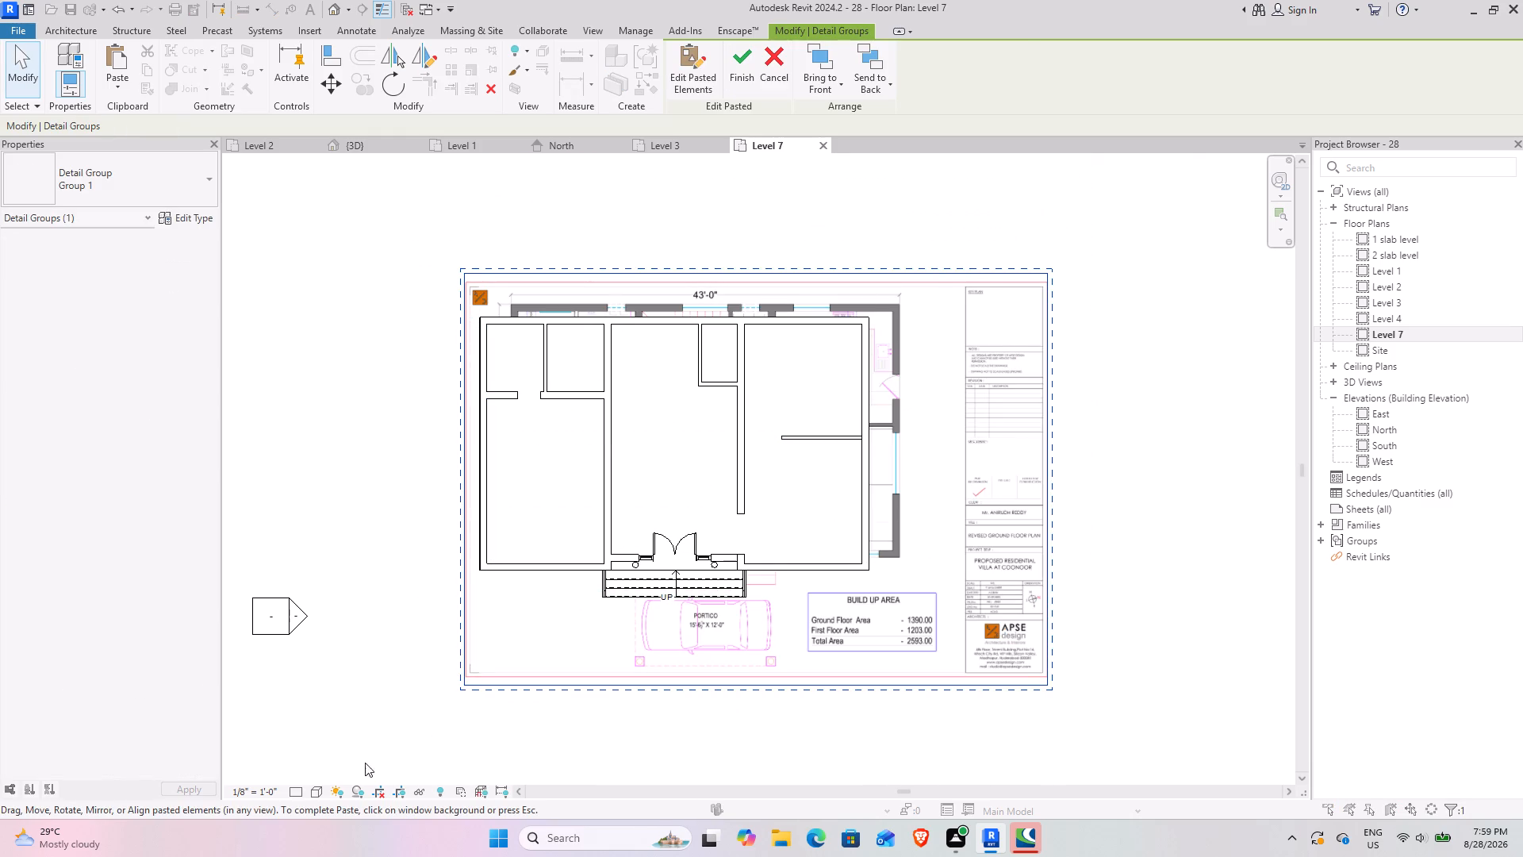
{"action": "left_click", "coordinate": [740, 60]}
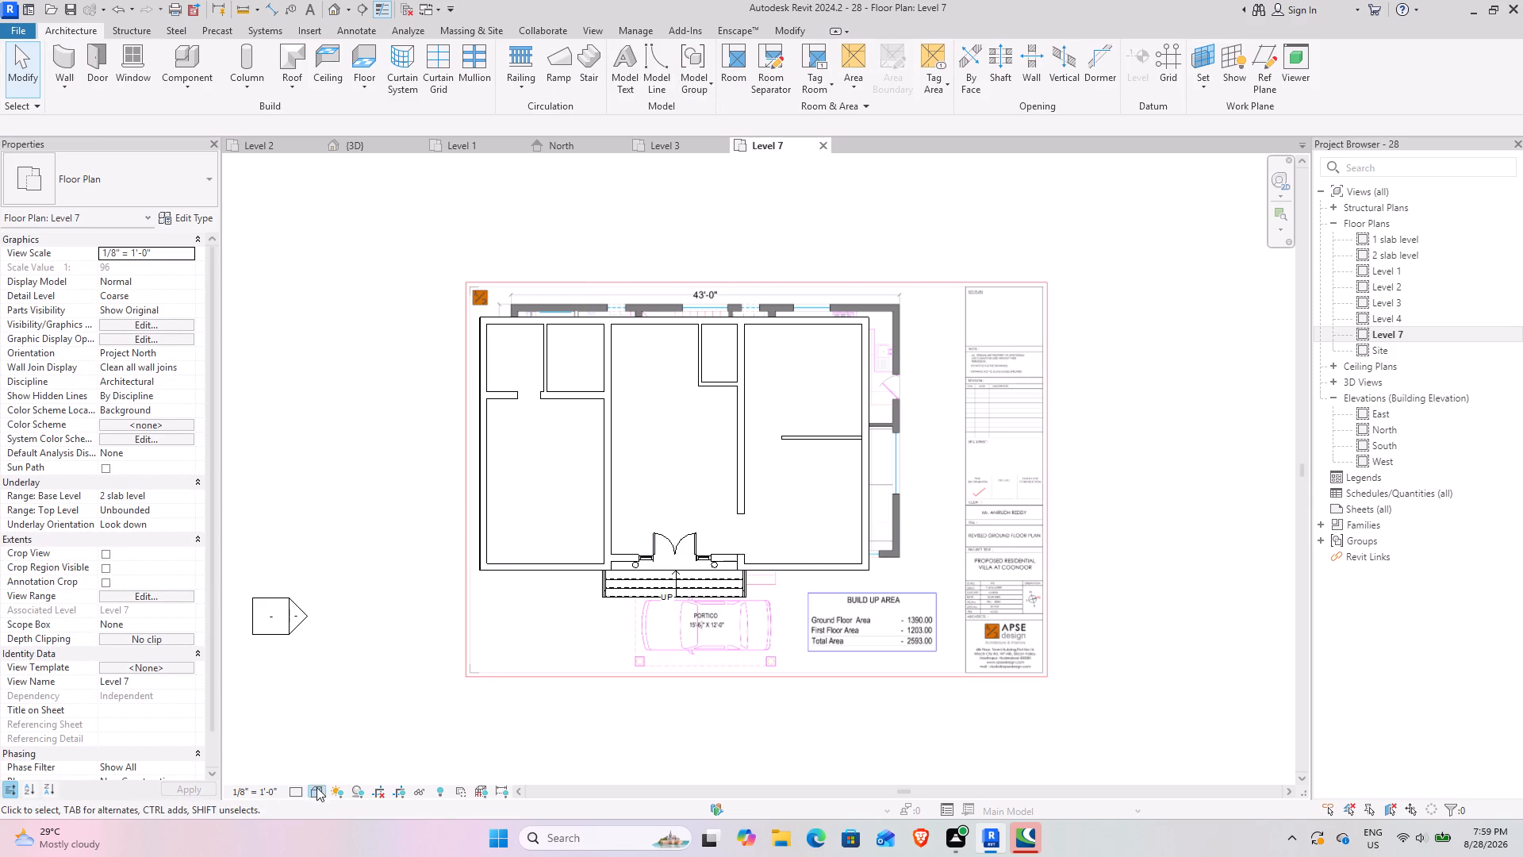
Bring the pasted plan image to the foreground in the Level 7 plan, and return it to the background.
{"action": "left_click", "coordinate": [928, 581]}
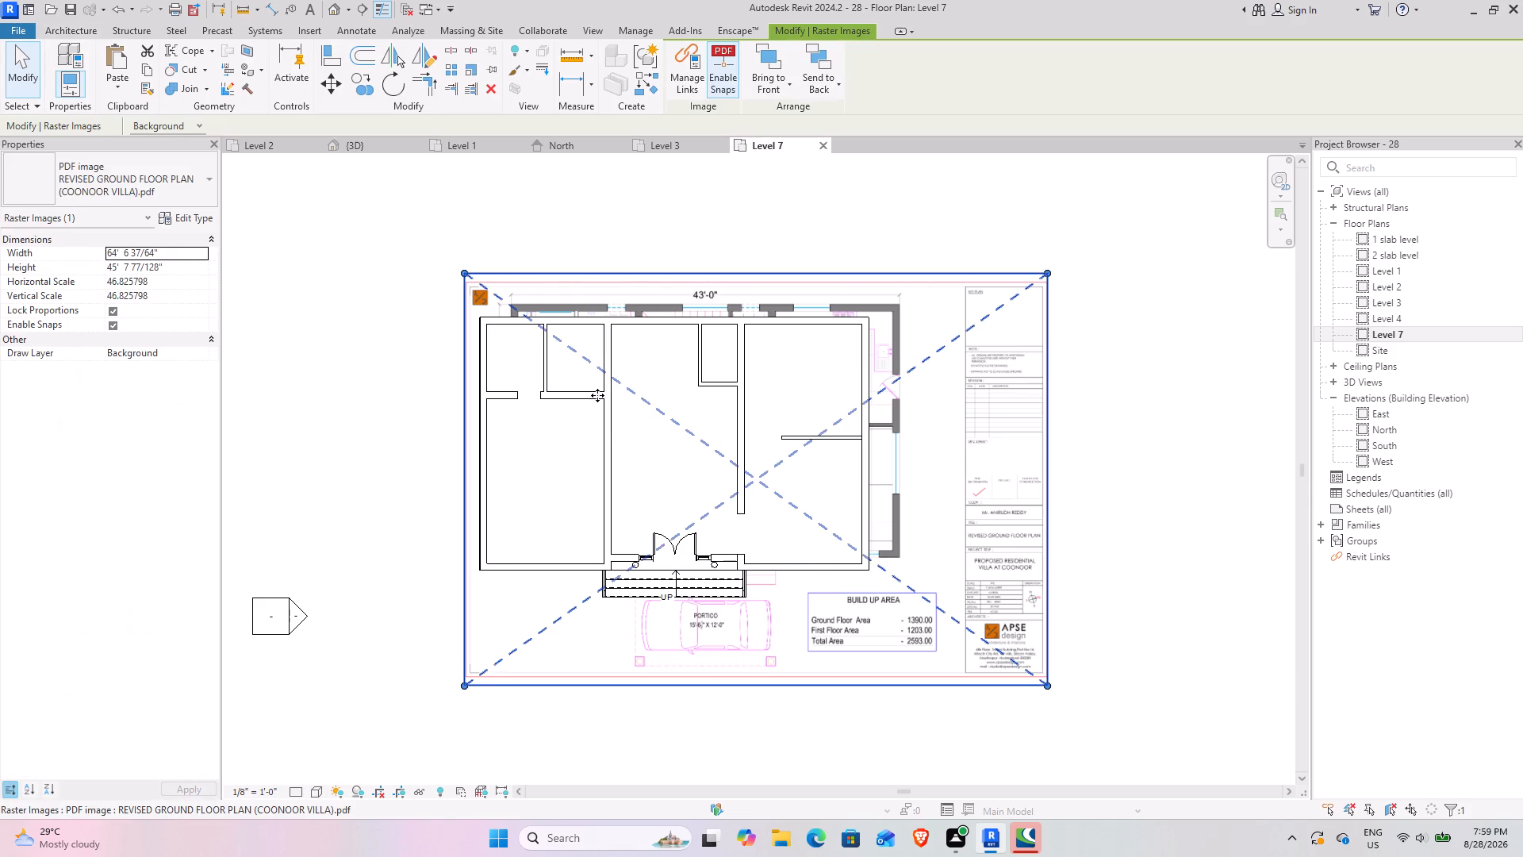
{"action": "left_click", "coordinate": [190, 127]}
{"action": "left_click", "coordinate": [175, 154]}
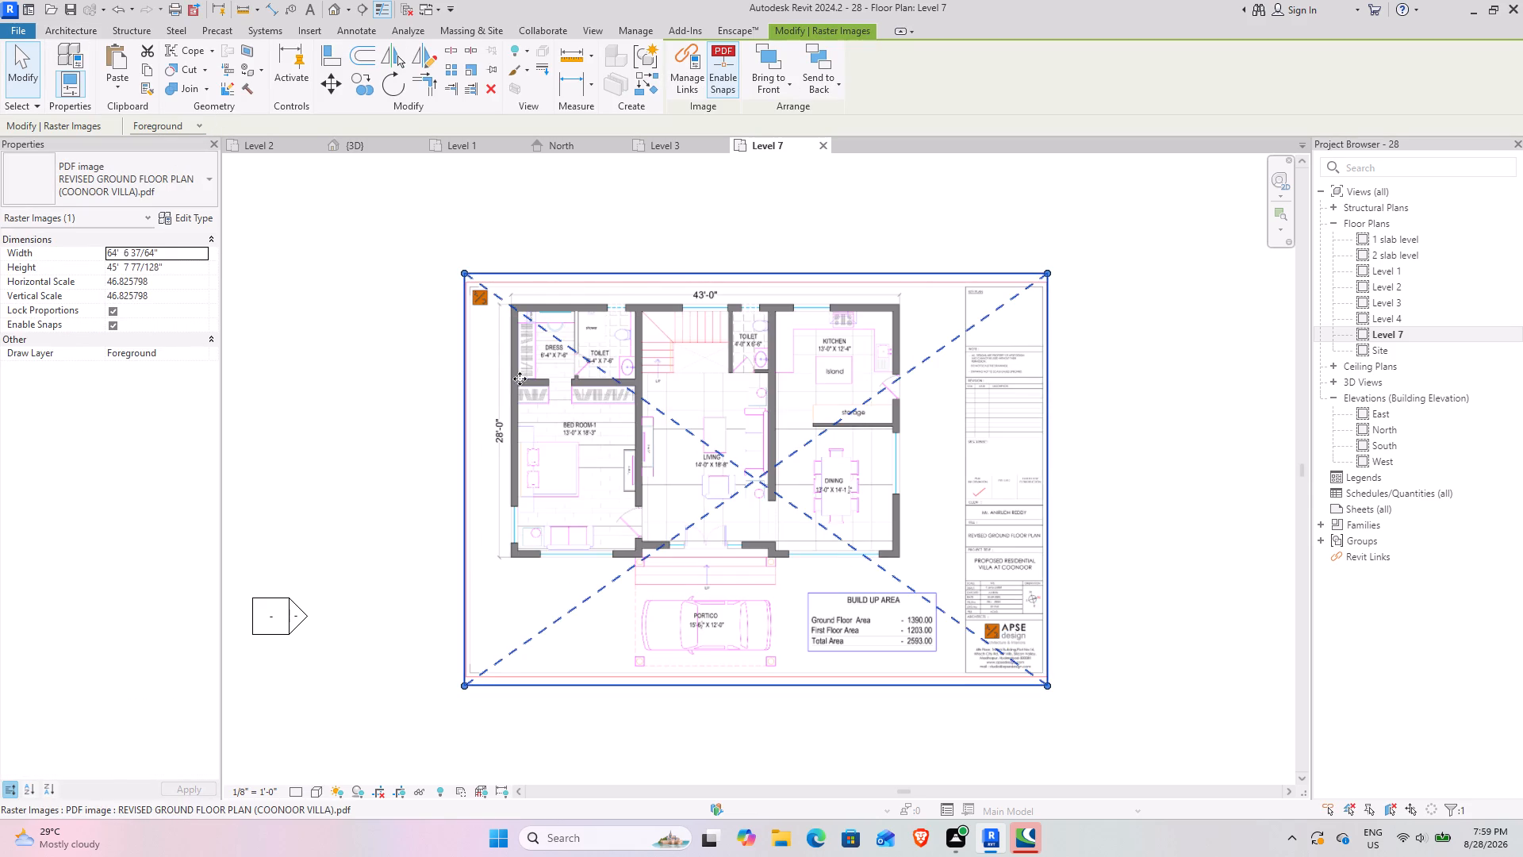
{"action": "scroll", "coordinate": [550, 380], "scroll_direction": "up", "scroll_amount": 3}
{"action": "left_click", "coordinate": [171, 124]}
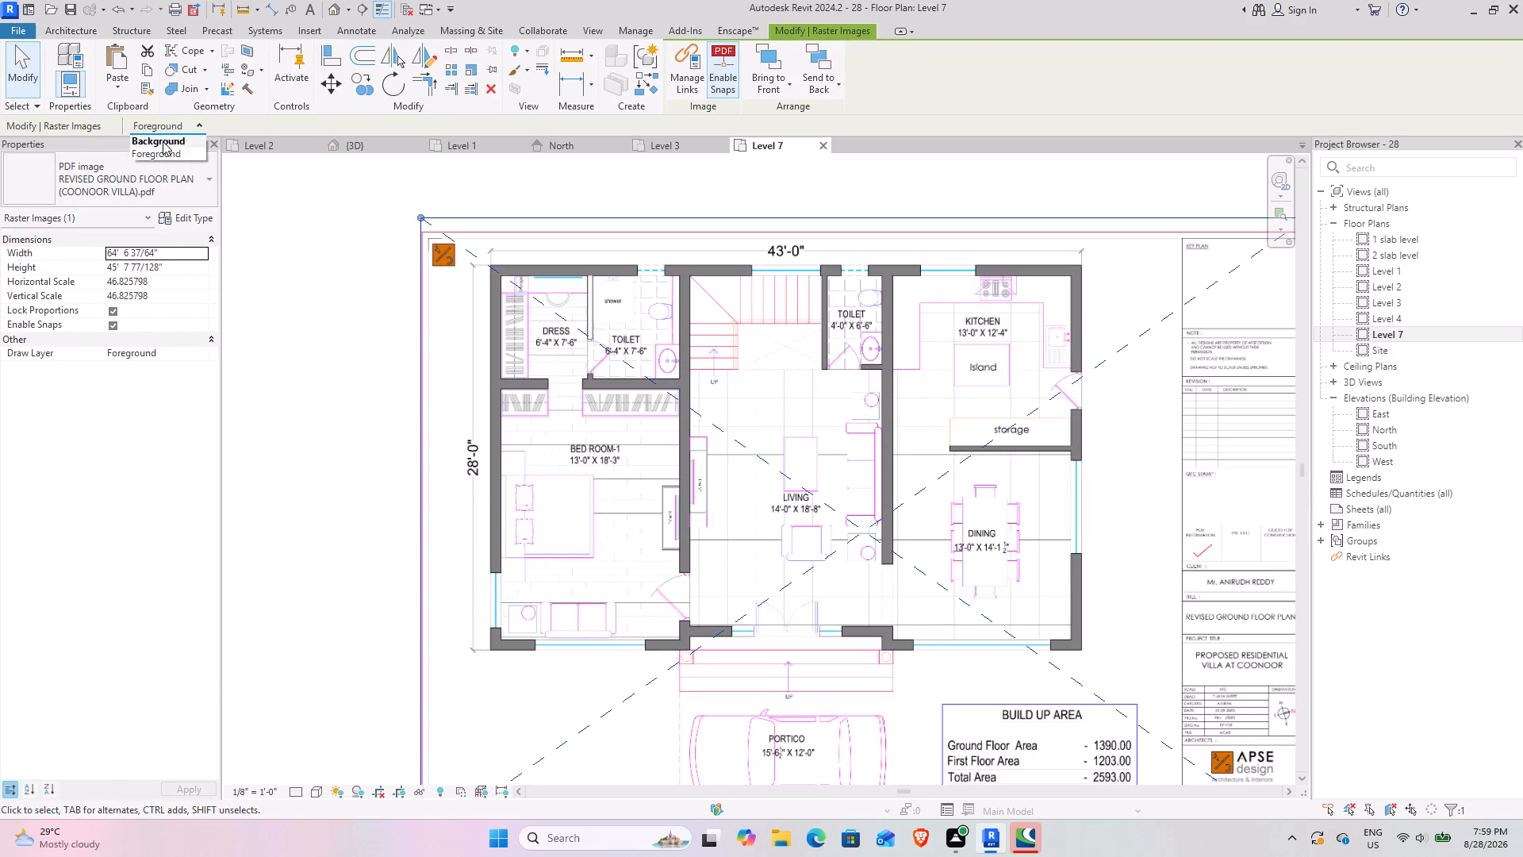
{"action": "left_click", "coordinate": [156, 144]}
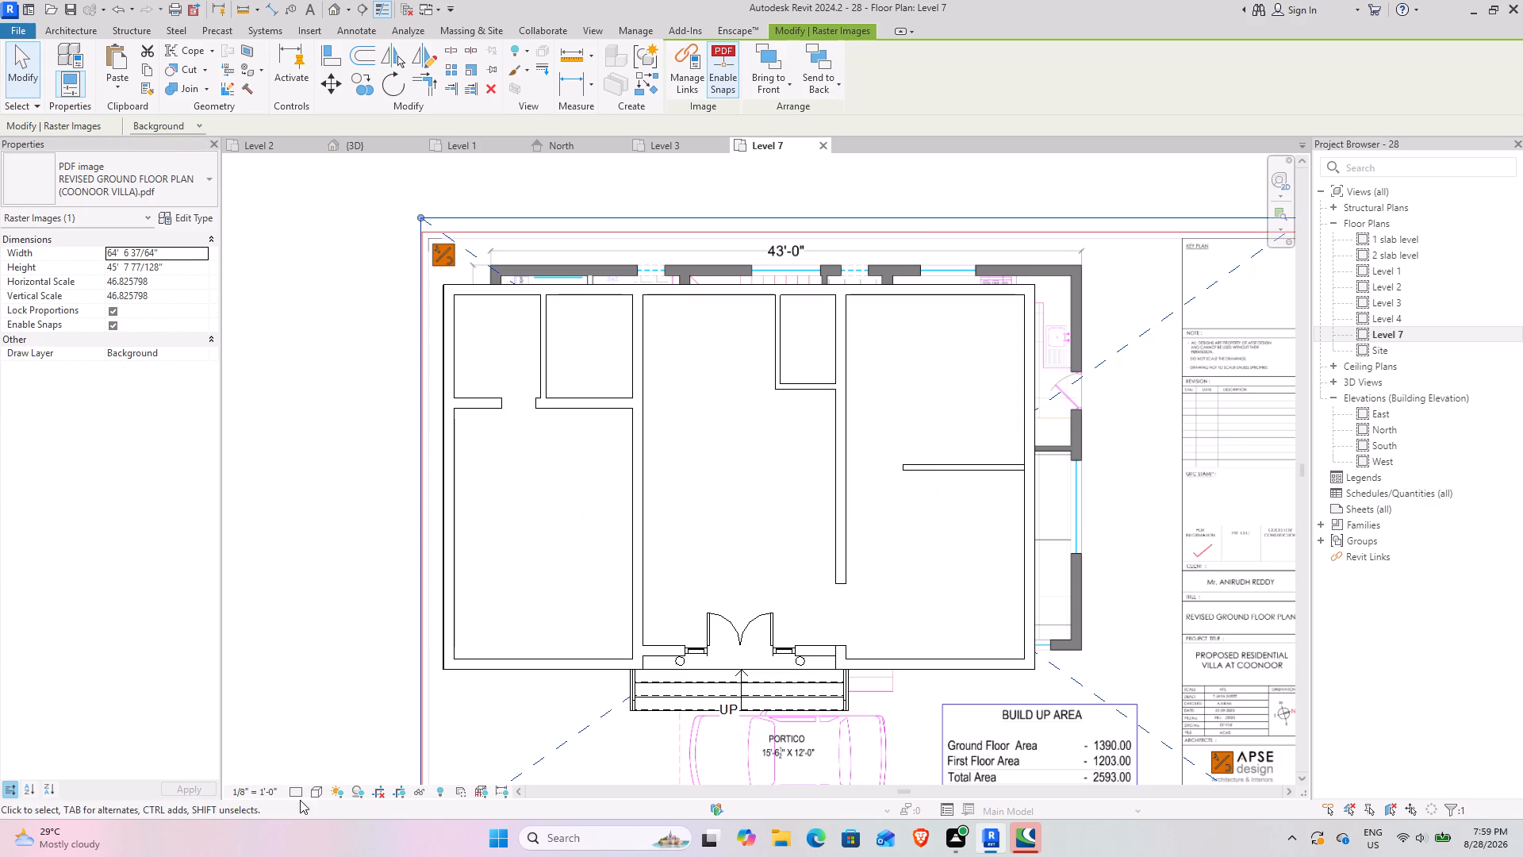
Set the Level 7 plan's visual style to Wireframe so the background plan image shows through the model.
{"action": "left_click", "coordinate": [313, 796]}
{"action": "left_click", "coordinate": [340, 691]}
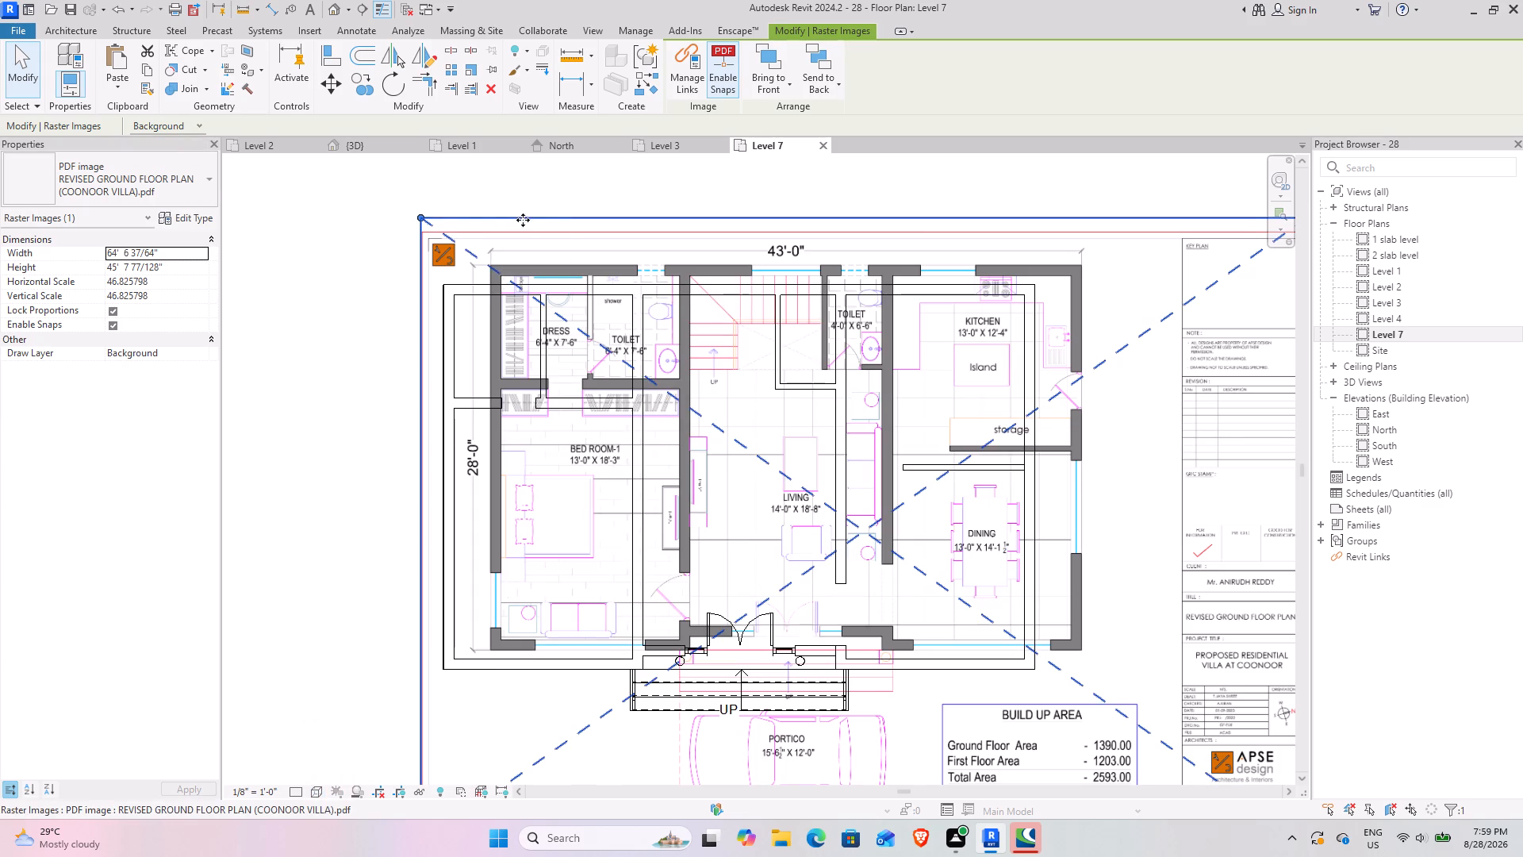
Move the plan image so the outer wall corner beside the dressing room meets the corresponding corner of the modelled building.
{"action": "left_click", "coordinate": [489, 259]}
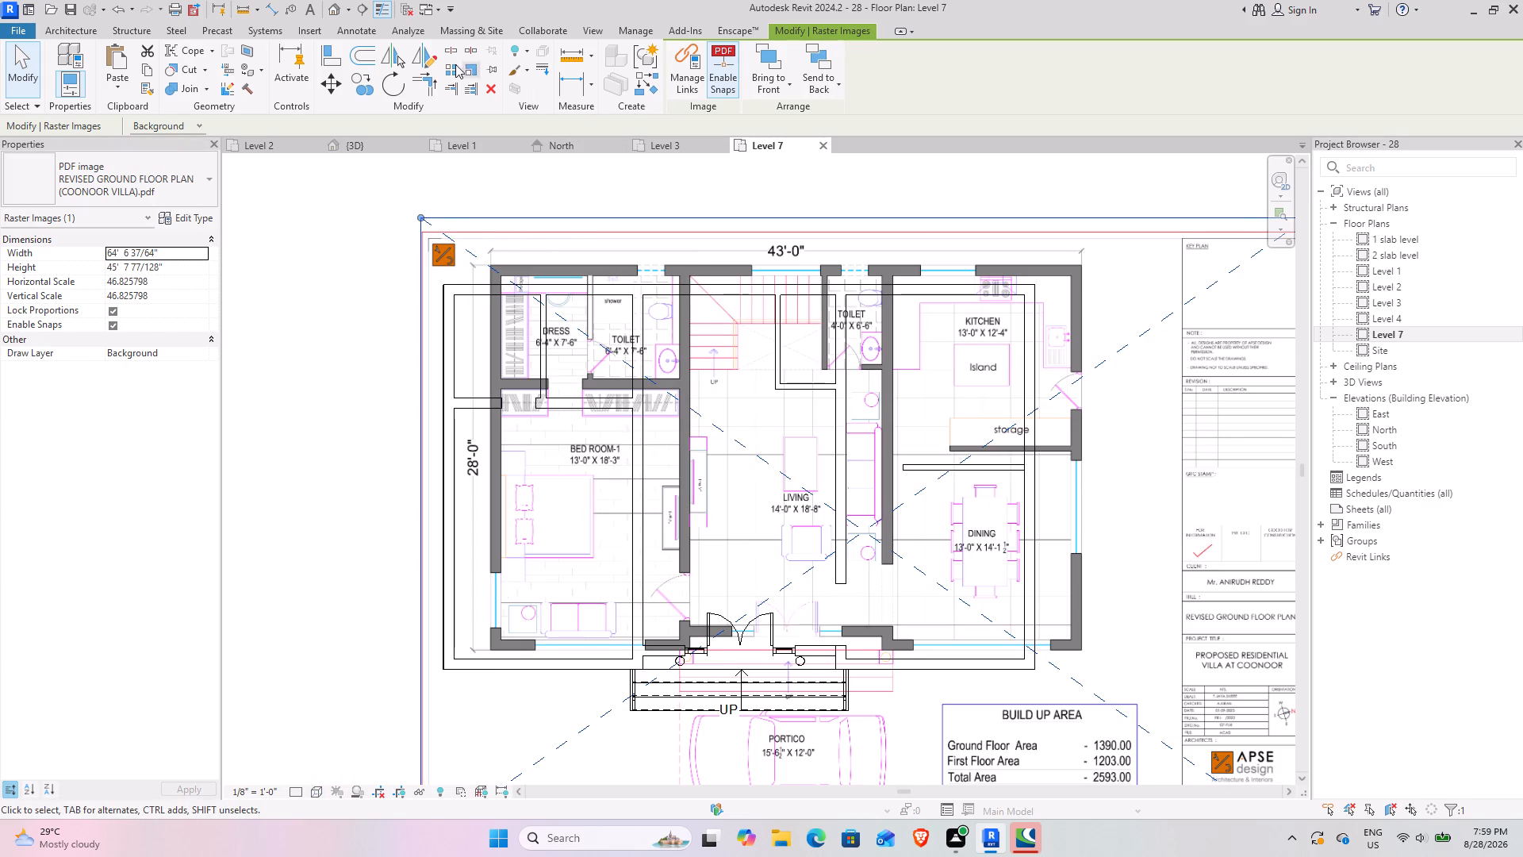
{"action": "left_click", "coordinate": [341, 91]}
{"action": "scroll", "coordinate": [488, 265], "scroll_direction": "up", "scroll_amount": 7}
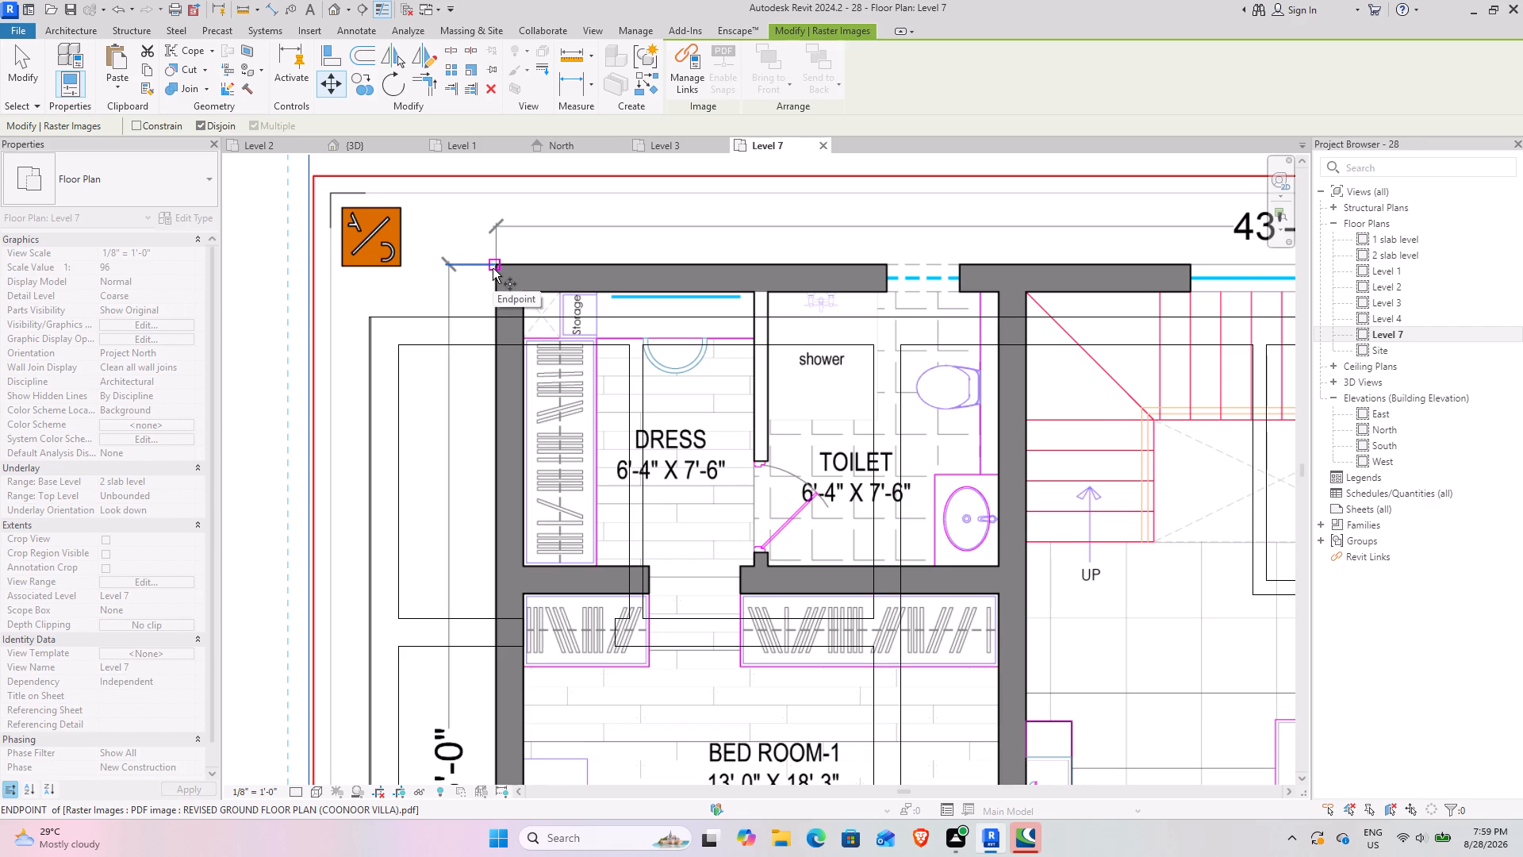
{"action": "left_click", "coordinate": [493, 267]}
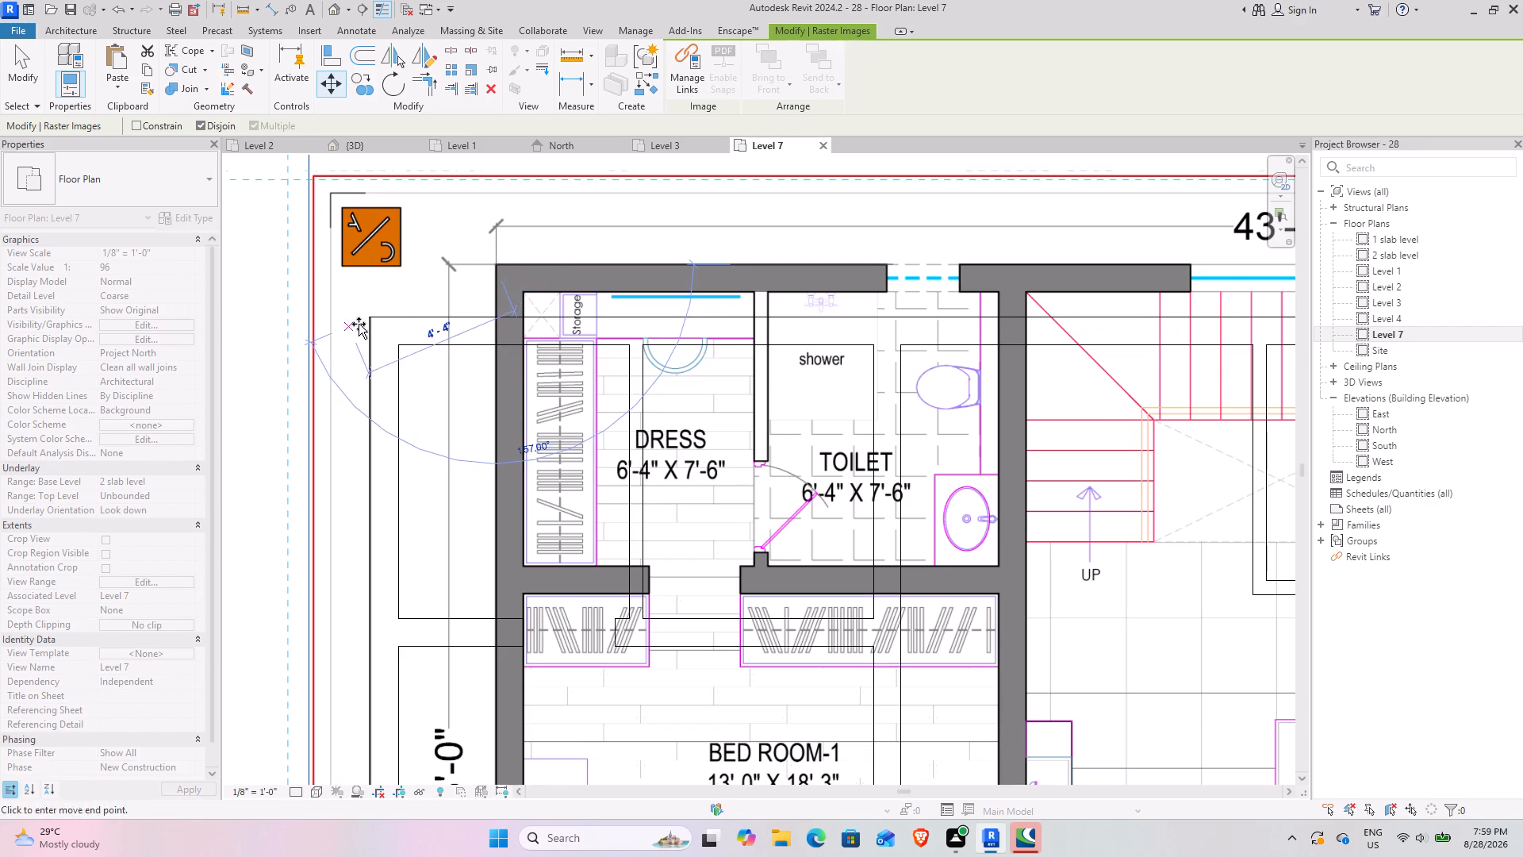
{"action": "left_click", "coordinate": [374, 320]}
{"action": "scroll", "coordinate": [522, 390], "scroll_direction": "down", "scroll_amount": 4}
{"action": "middle_click_drag", "start_coordinate": [612, 436], "coordinate": [415, 183]}
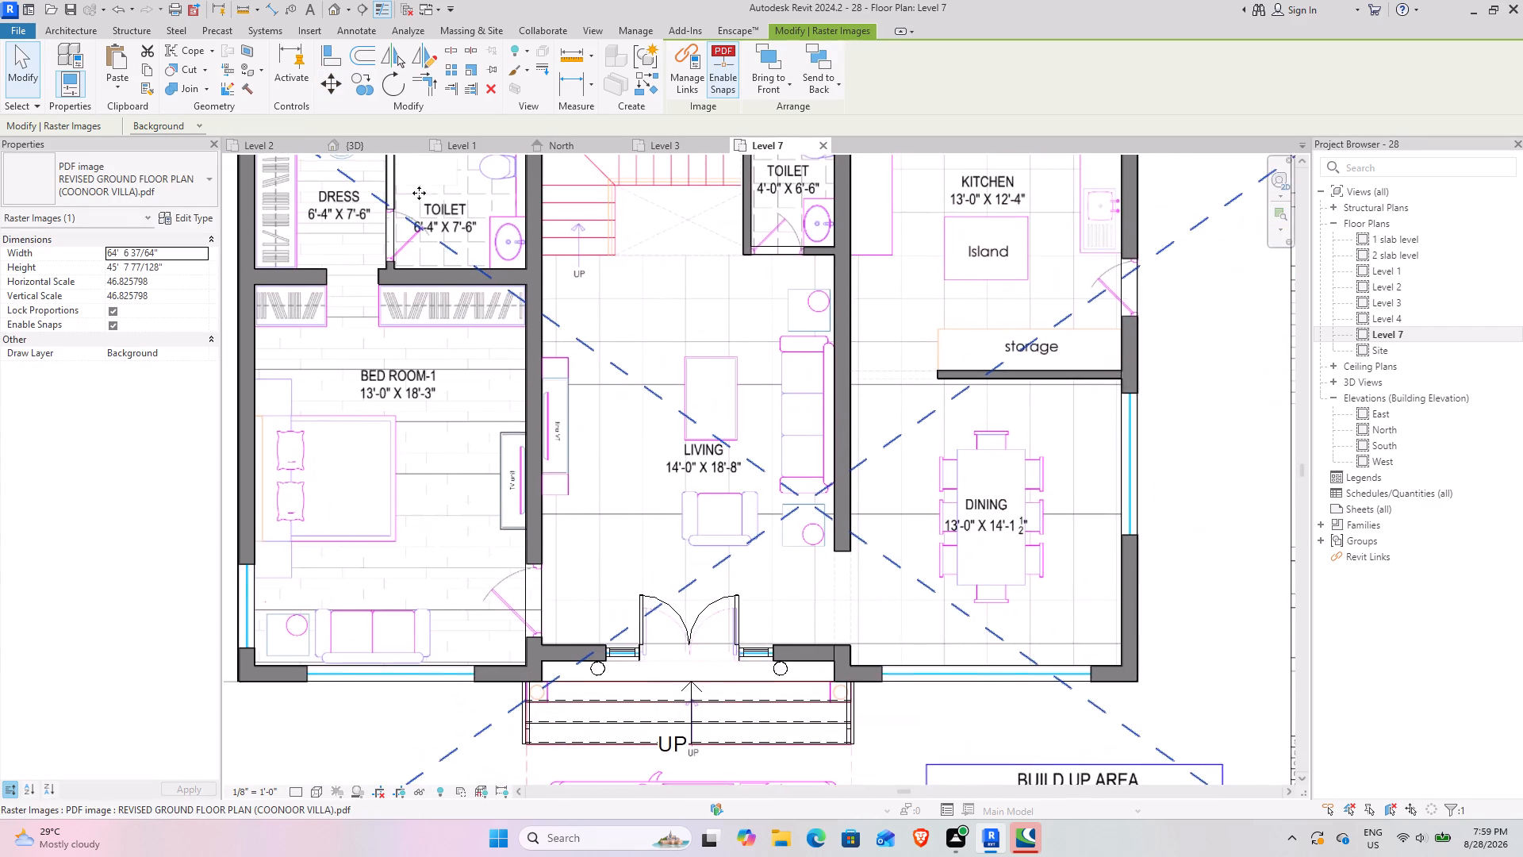
{"action": "scroll", "coordinate": [547, 380], "scroll_direction": "down", "scroll_amount": 4}
{"action": "middle_click_drag", "start_coordinate": [561, 434], "coordinate": [519, 354]}
{"action": "left_click", "coordinate": [16, 69]}
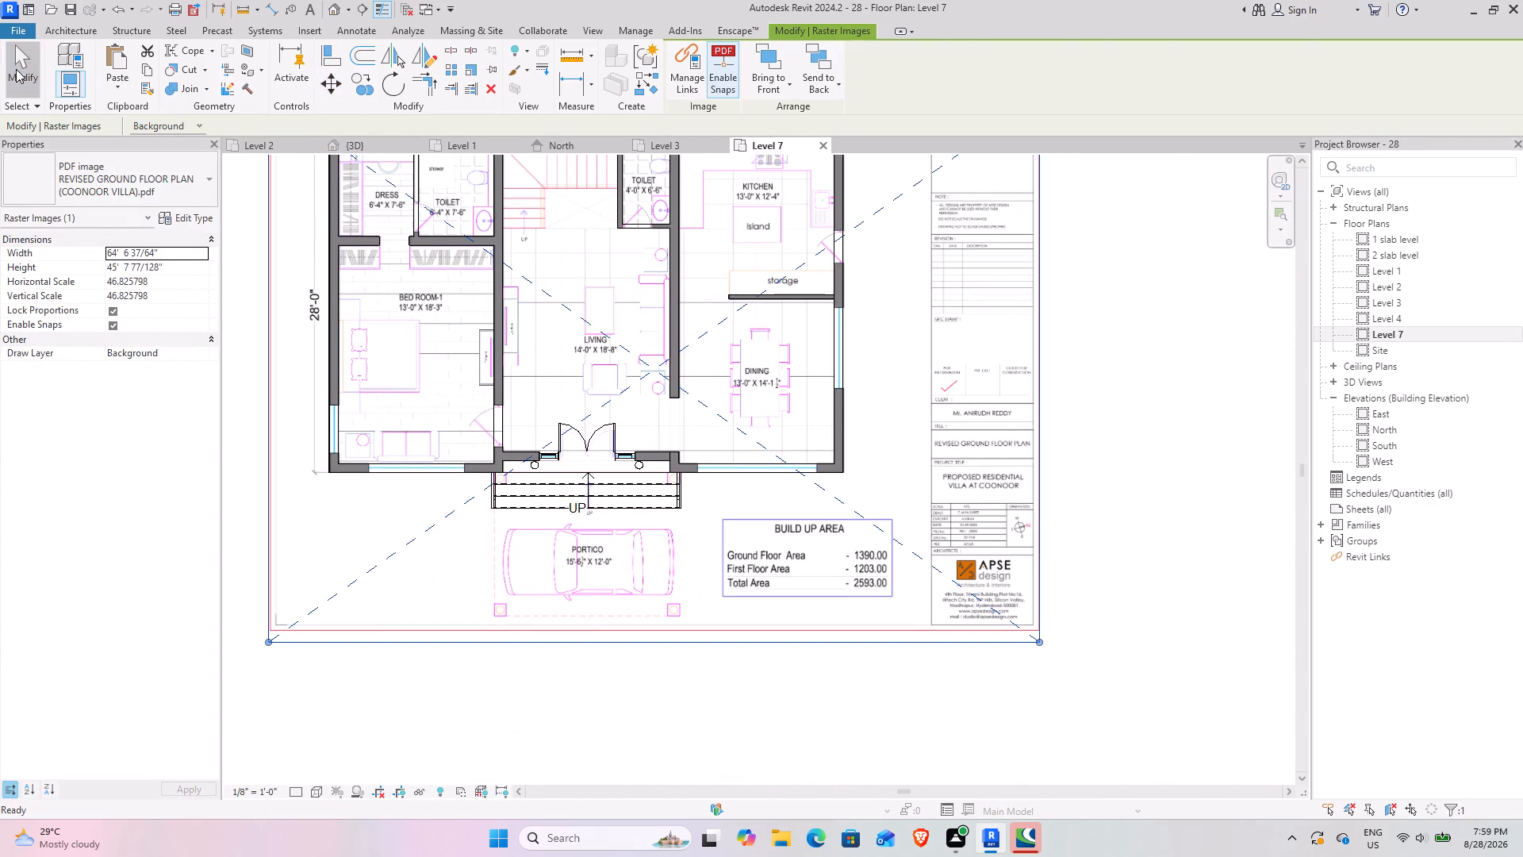
Create a 6" floor on Level 7 with a rectangular boundary following the portico outline, from the house wall to the far outer column corner.
{"action": "scroll", "coordinate": [608, 542], "scroll_direction": "up", "scroll_amount": 6}
{"action": "middle_click_drag", "start_coordinate": [542, 467], "coordinate": [546, 453]}
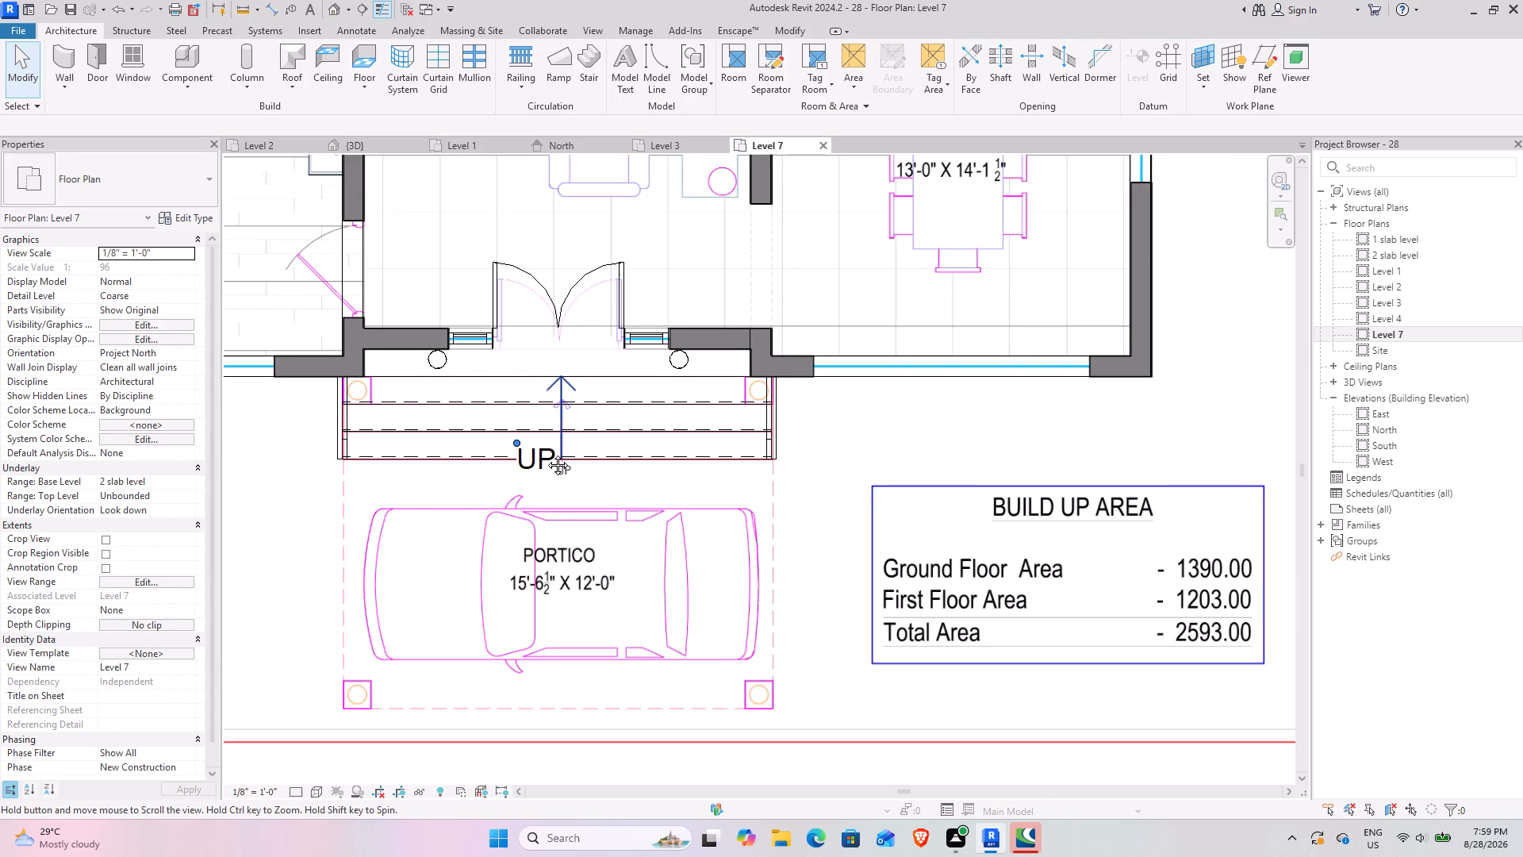
{"action": "middle_click_drag", "start_coordinate": [546, 453], "coordinate": [548, 432]}
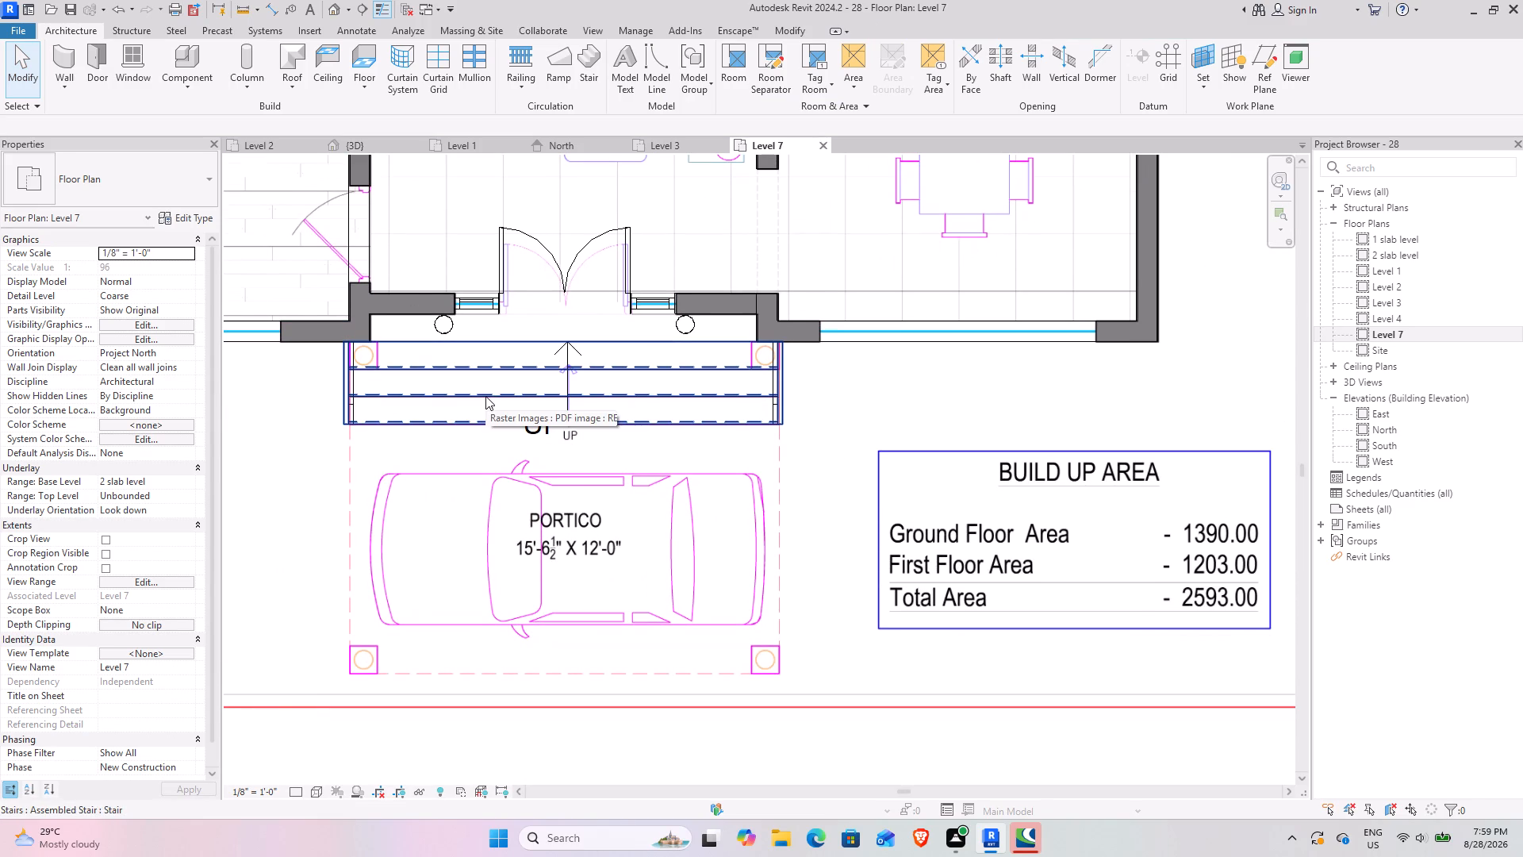
{"action": "left_click", "coordinate": [370, 69]}
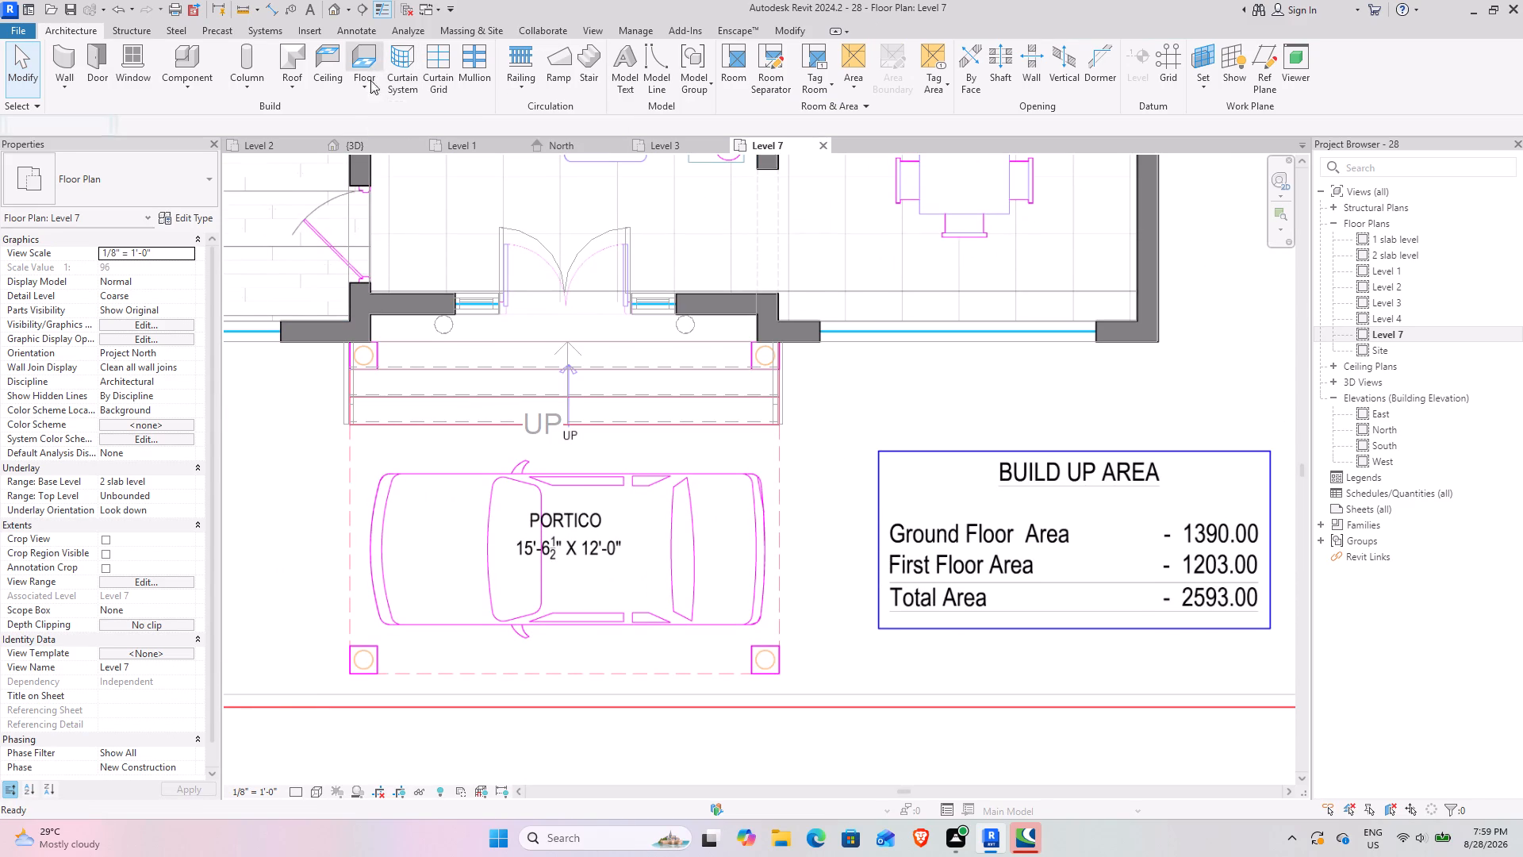
{"action": "left_click", "coordinate": [819, 58]}
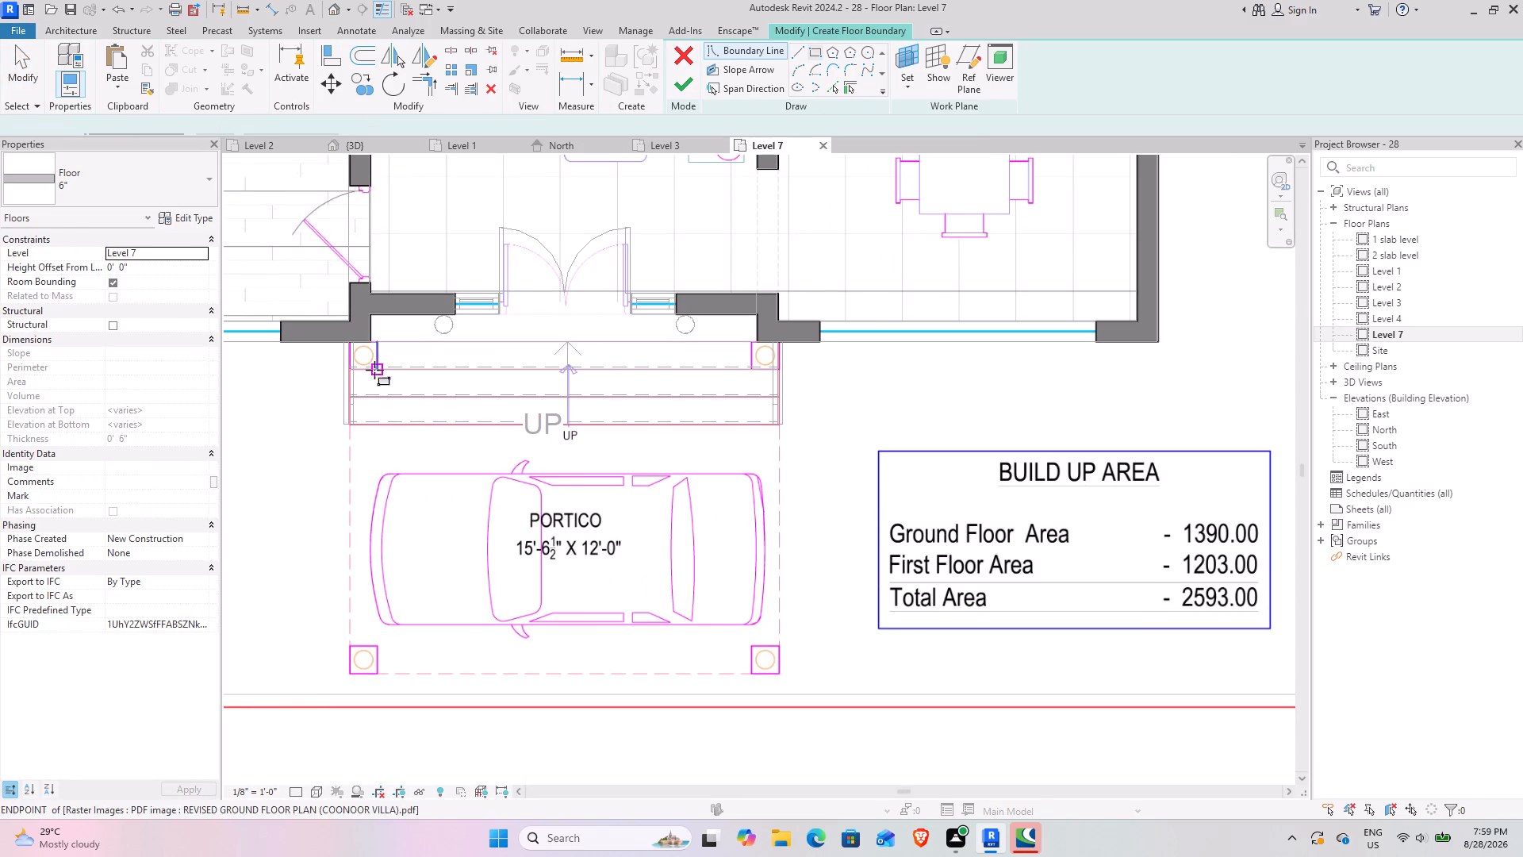
{"action": "scroll", "coordinate": [345, 344], "scroll_direction": "up", "scroll_amount": 10}
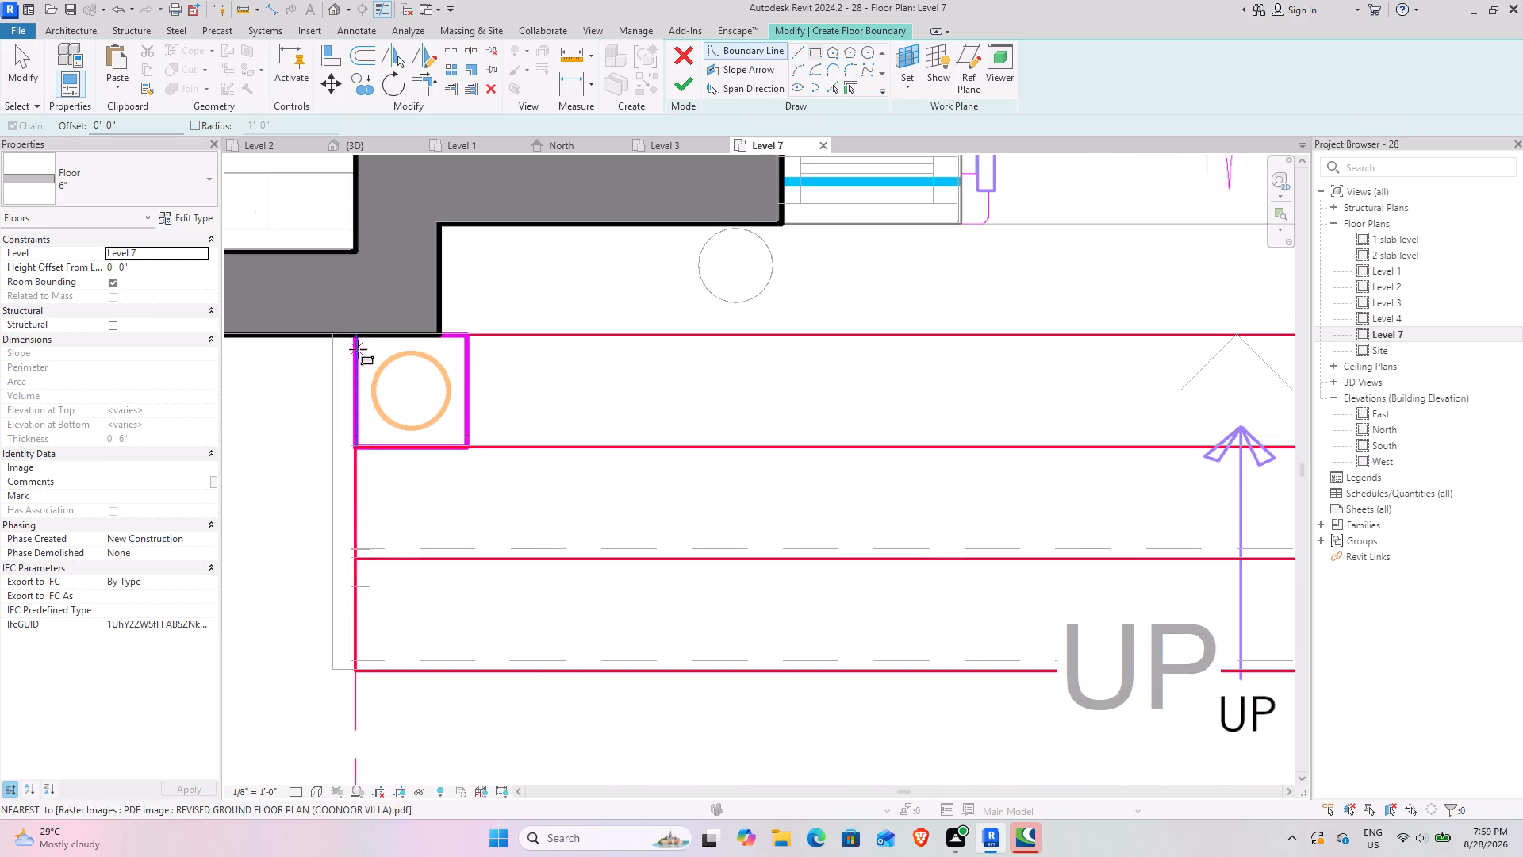
{"action": "scroll", "coordinate": [343, 329], "scroll_direction": "up", "scroll_amount": 4}
{"action": "left_click", "coordinate": [356, 344]}
{"action": "scroll", "coordinate": [581, 415], "scroll_direction": "down", "scroll_amount": 3}
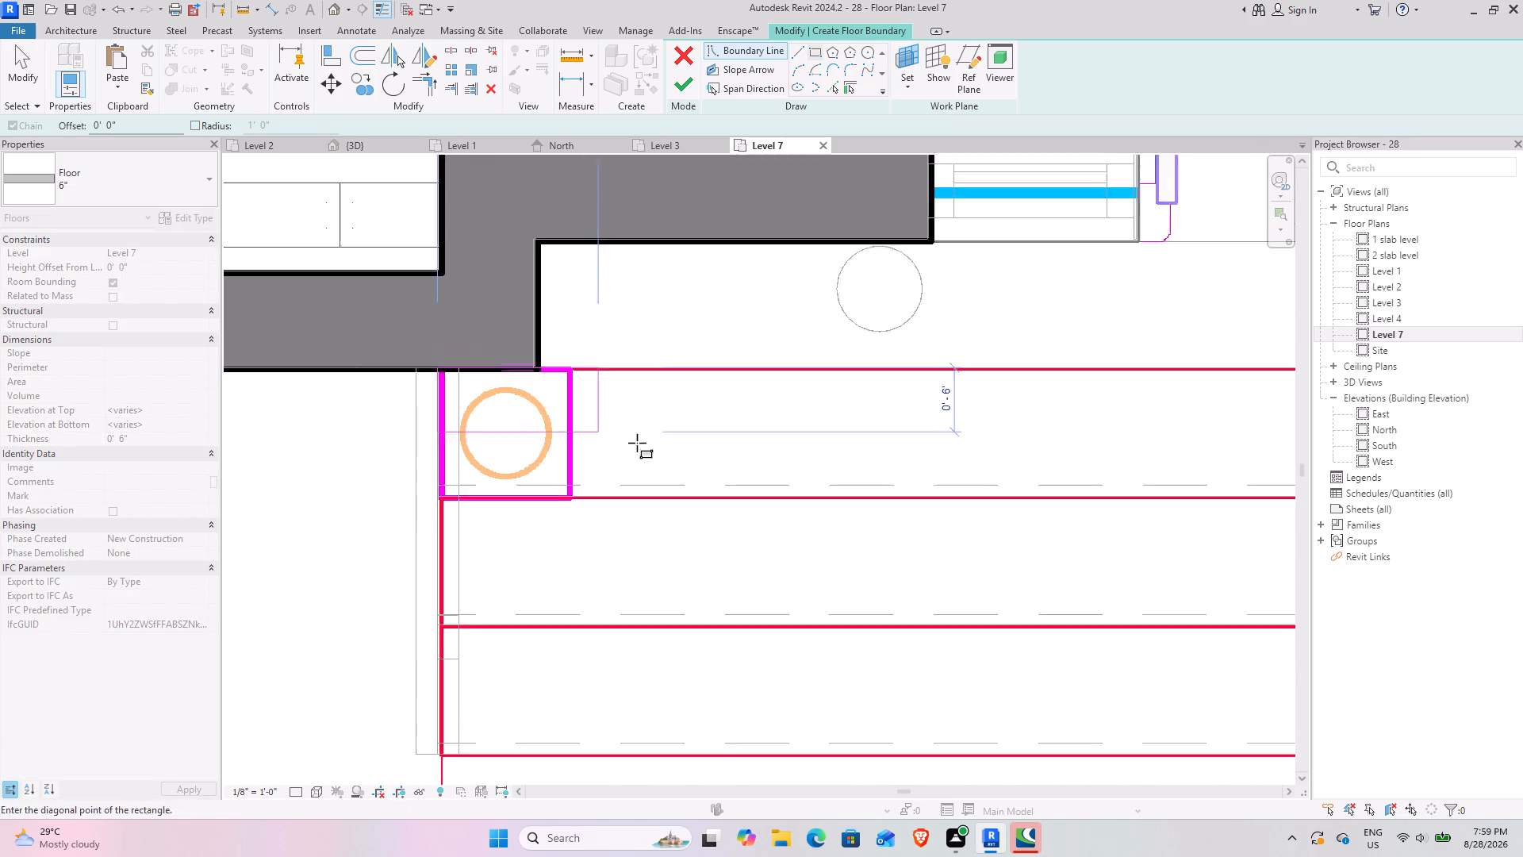
{"action": "scroll", "coordinate": [637, 443], "scroll_direction": "down", "scroll_amount": 8}
{"action": "middle_click_drag", "start_coordinate": [1030, 551], "coordinate": [428, 348]}
{"action": "middle_click_drag", "start_coordinate": [744, 655], "coordinate": [587, 471]}
{"action": "scroll", "coordinate": [656, 591], "scroll_direction": "up", "scroll_amount": 7}
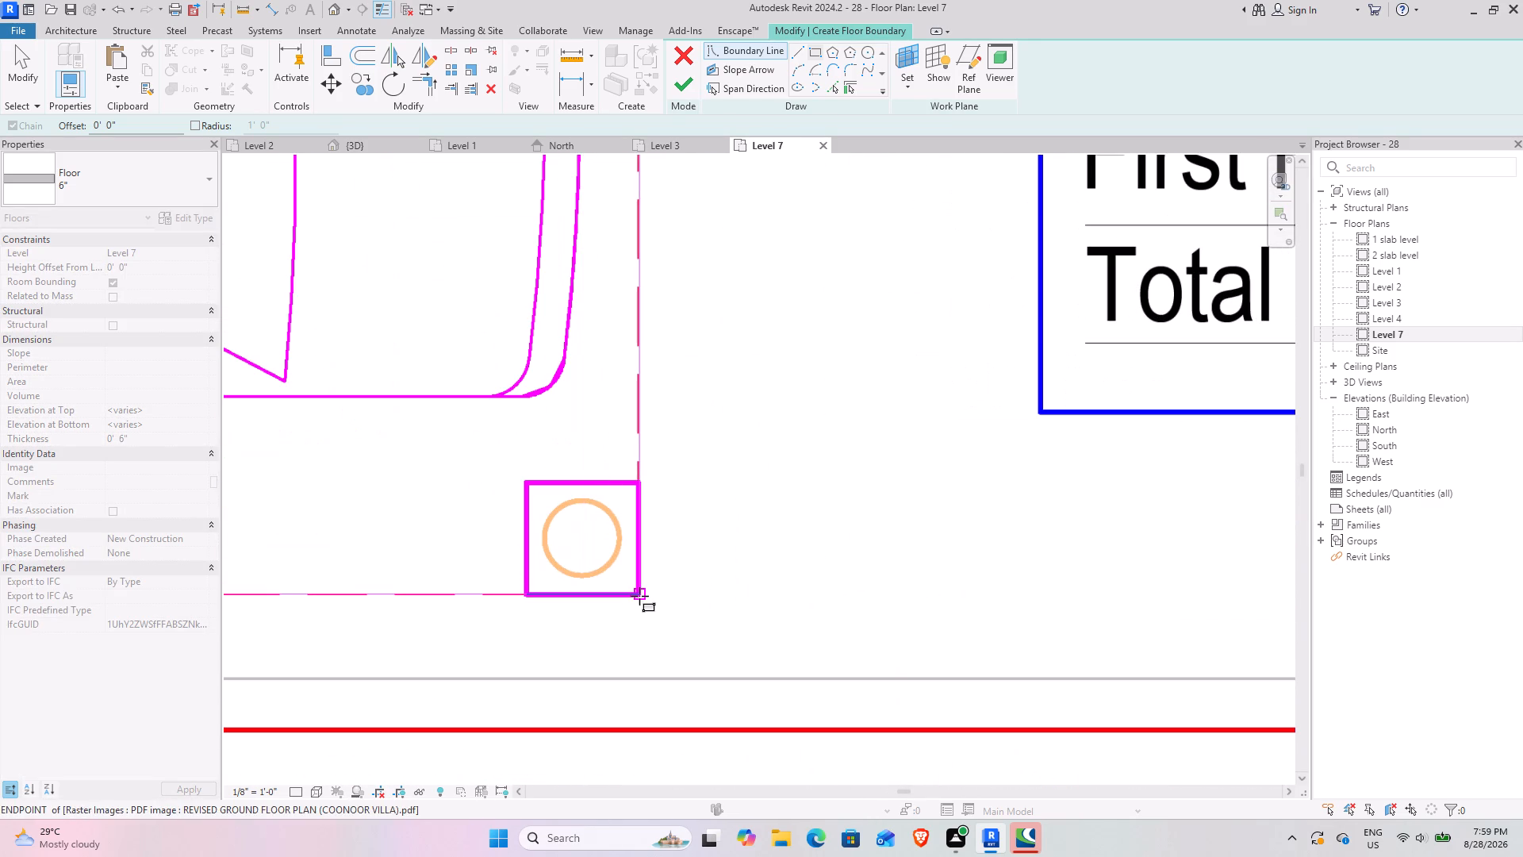
{"action": "left_click", "coordinate": [639, 596]}
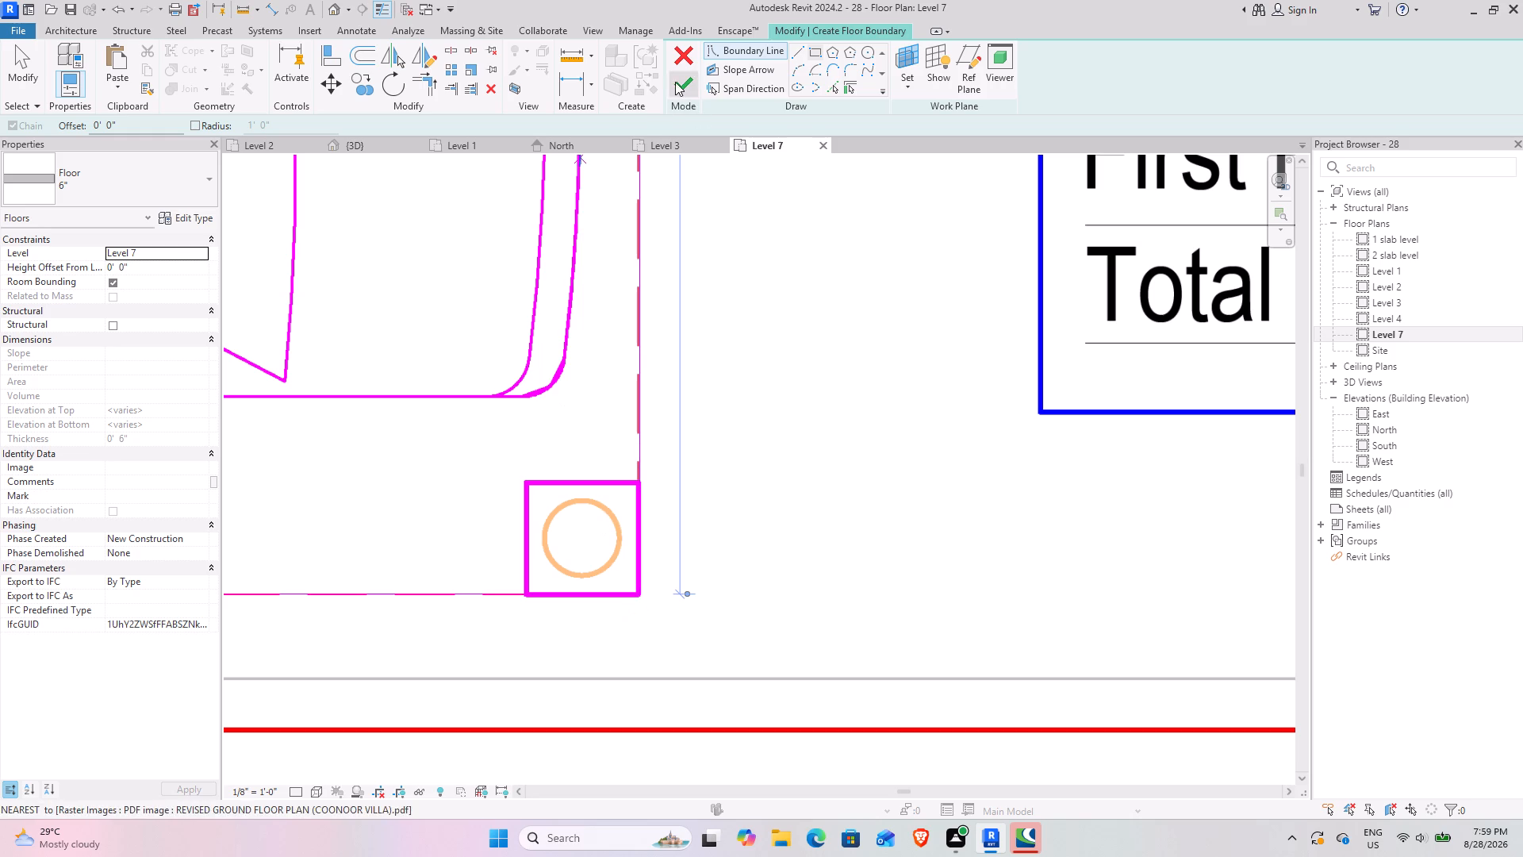
{"action": "left_click", "coordinate": [675, 82]}
Inspect the new portico floor and entrance stair from several angles in the 3D view.
{"action": "left_click", "coordinate": [347, 147]}
{"action": "scroll", "coordinate": [495, 290], "scroll_direction": "down", "scroll_amount": 3}
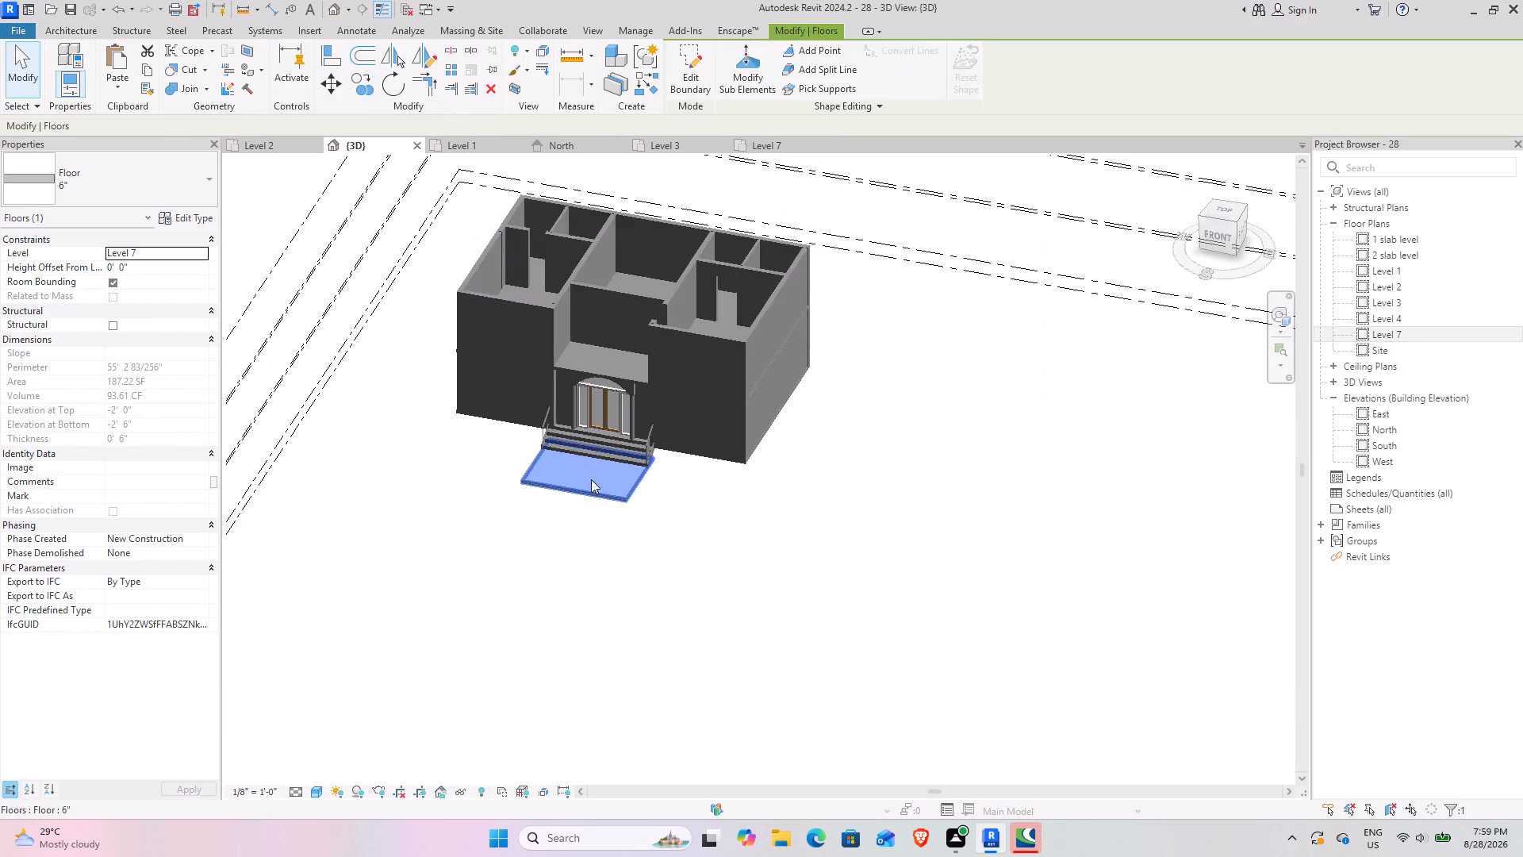
{"action": "middle_click_drag", "start_coordinate": [553, 474], "coordinate": [671, 525], "text": "shift"}
{"action": "middle_click_drag", "start_coordinate": [463, 517], "coordinate": [458, 517], "text": "shift"}
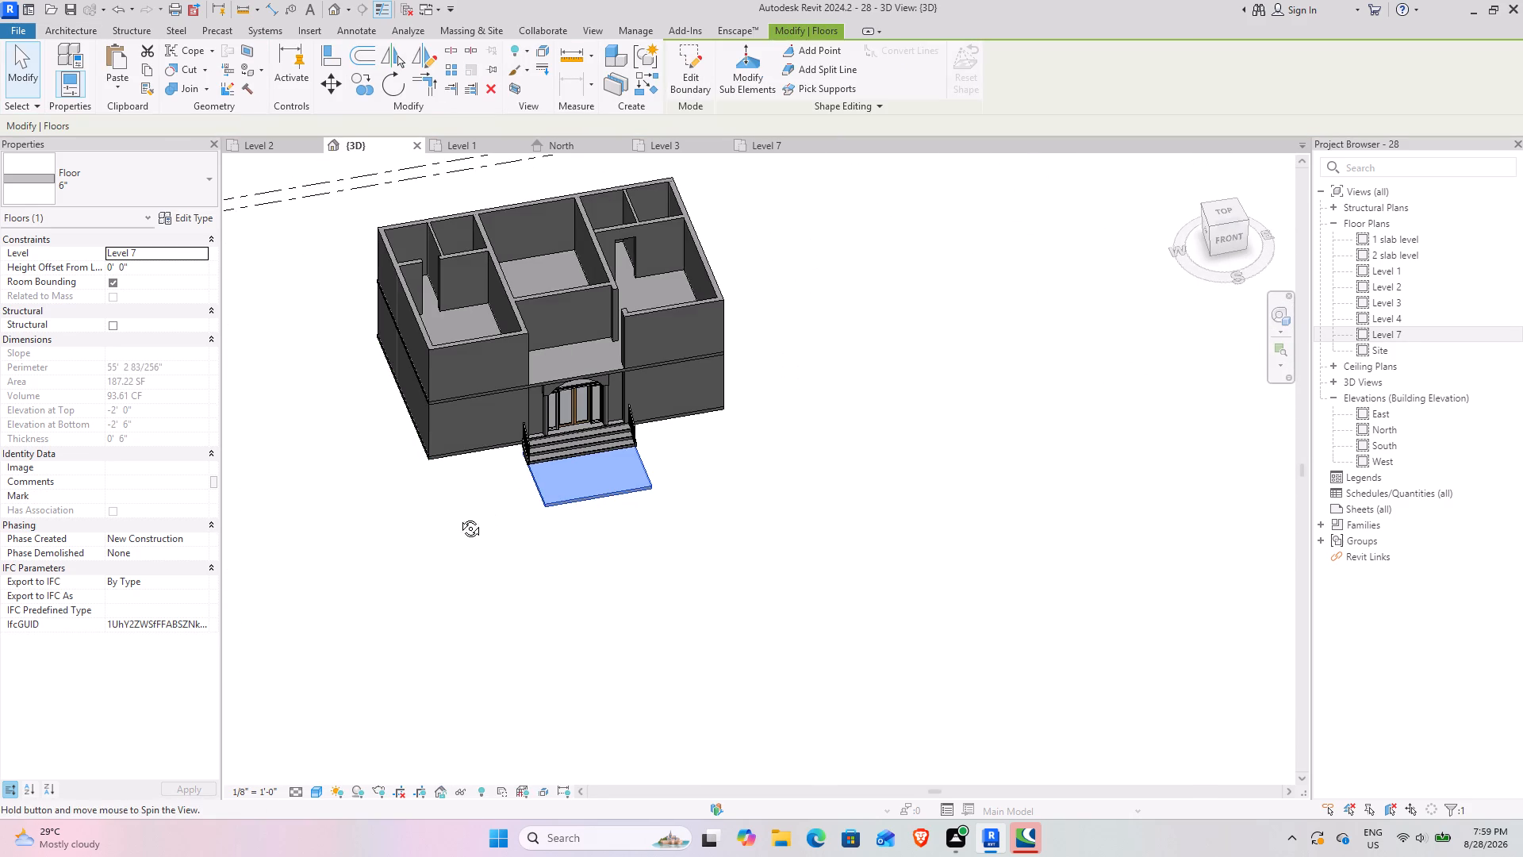
{"action": "middle_click_drag", "start_coordinate": [458, 517], "coordinate": [228, 491], "text": "shift"}
{"action": "middle_click_drag", "start_coordinate": [623, 563], "coordinate": [645, 588], "text": "shift"}
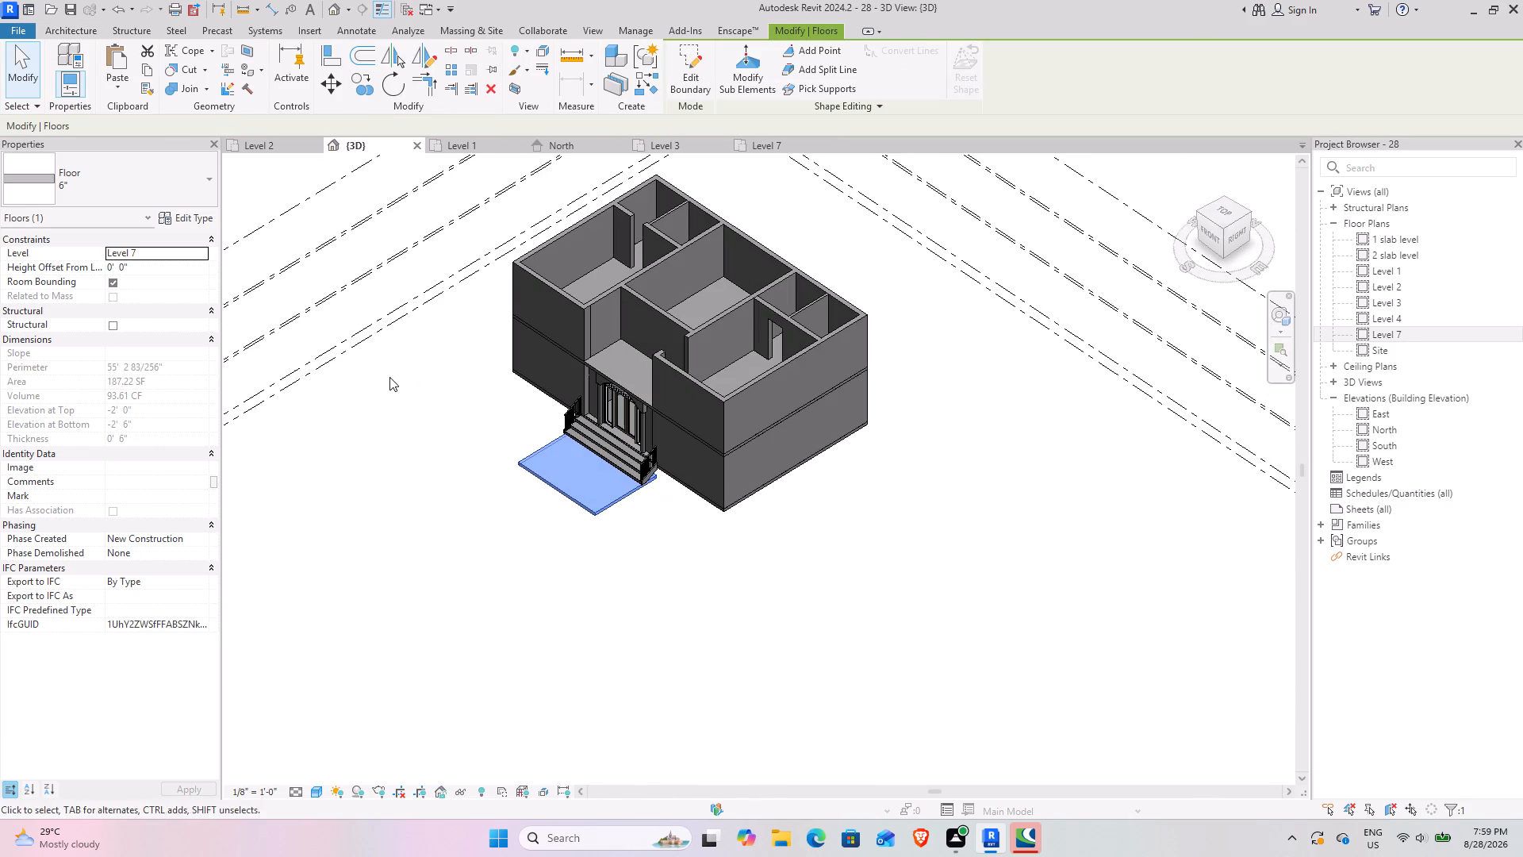
Return to the Level 7 plan and examine the portico outline and column positions on the plan image.
{"action": "left_click", "coordinate": [770, 150]}
{"action": "scroll", "coordinate": [615, 552], "scroll_direction": "down", "scroll_amount": 13}
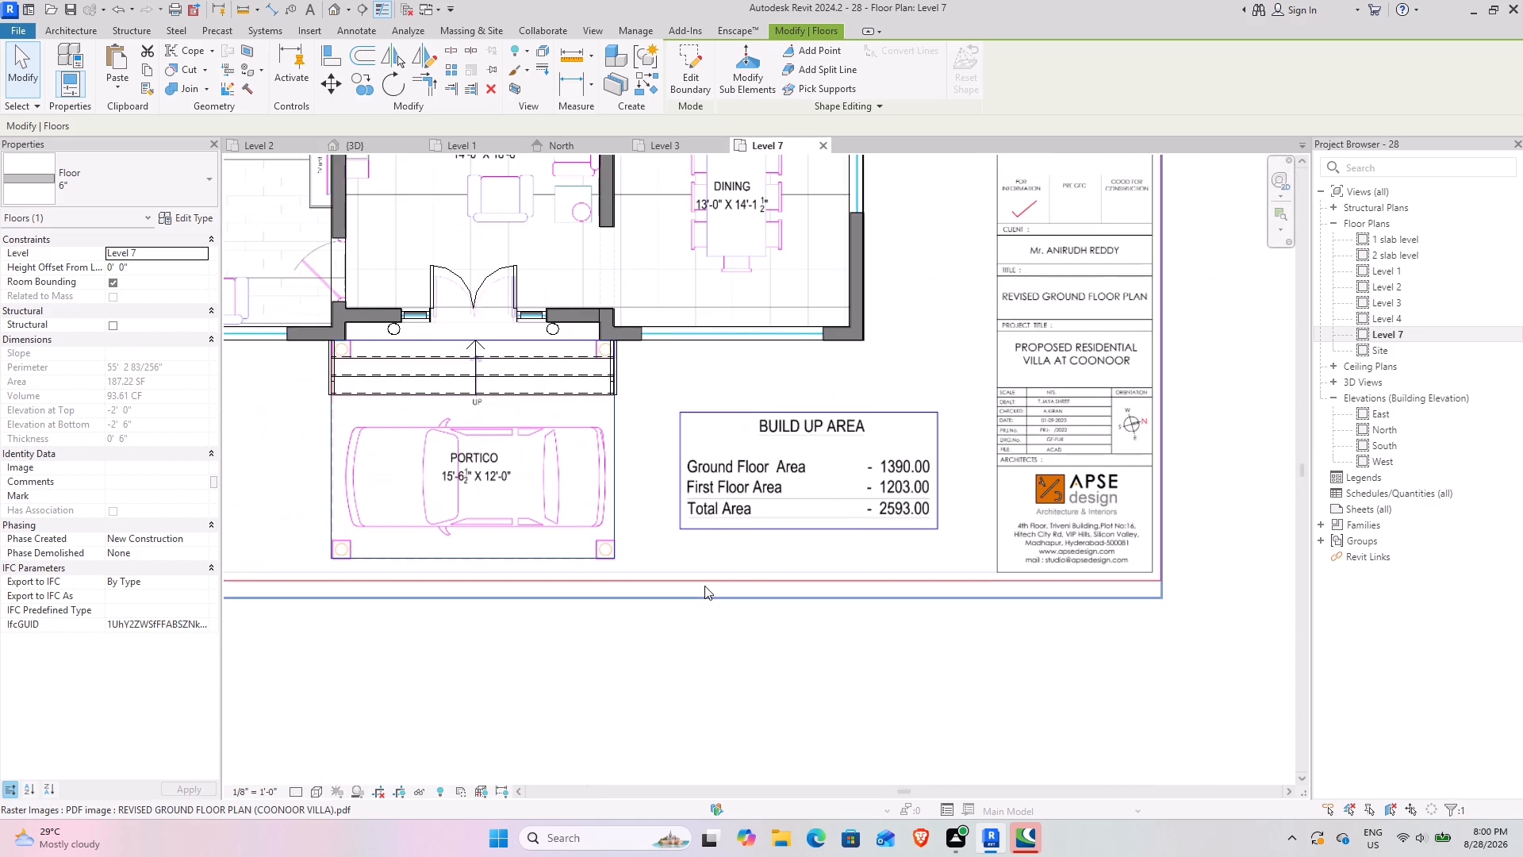
{"action": "middle_click_drag", "start_coordinate": [704, 586], "coordinate": [834, 594]}
{"action": "left_click", "coordinate": [792, 709]}
{"action": "scroll", "coordinate": [548, 568], "scroll_direction": "down", "scroll_amount": 4}
{"action": "middle_click_drag", "start_coordinate": [527, 560], "coordinate": [563, 532]}
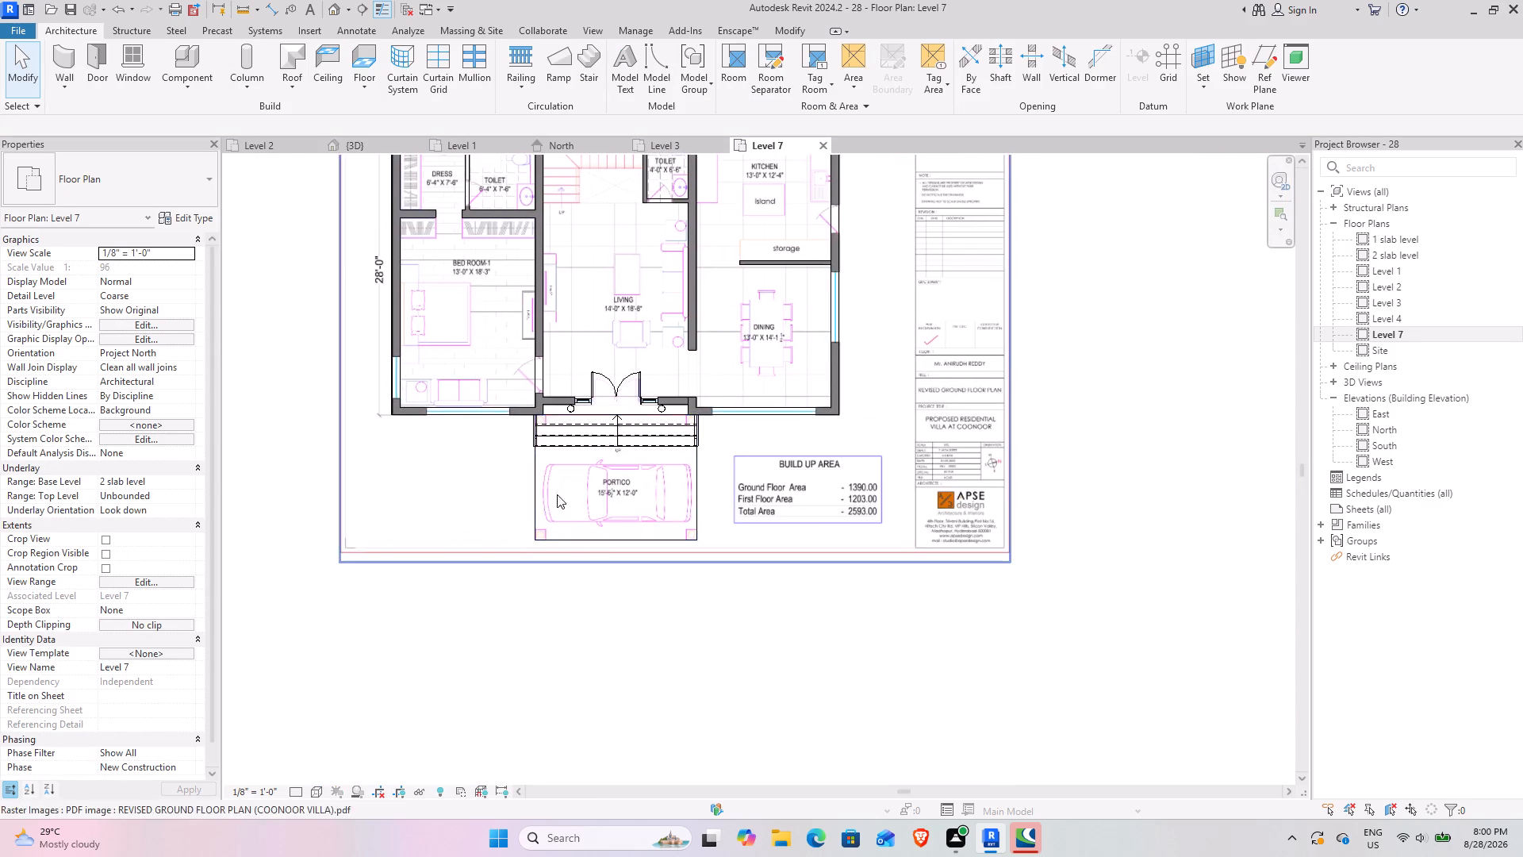
{"action": "scroll", "coordinate": [568, 435], "scroll_direction": "up", "scroll_amount": 6}
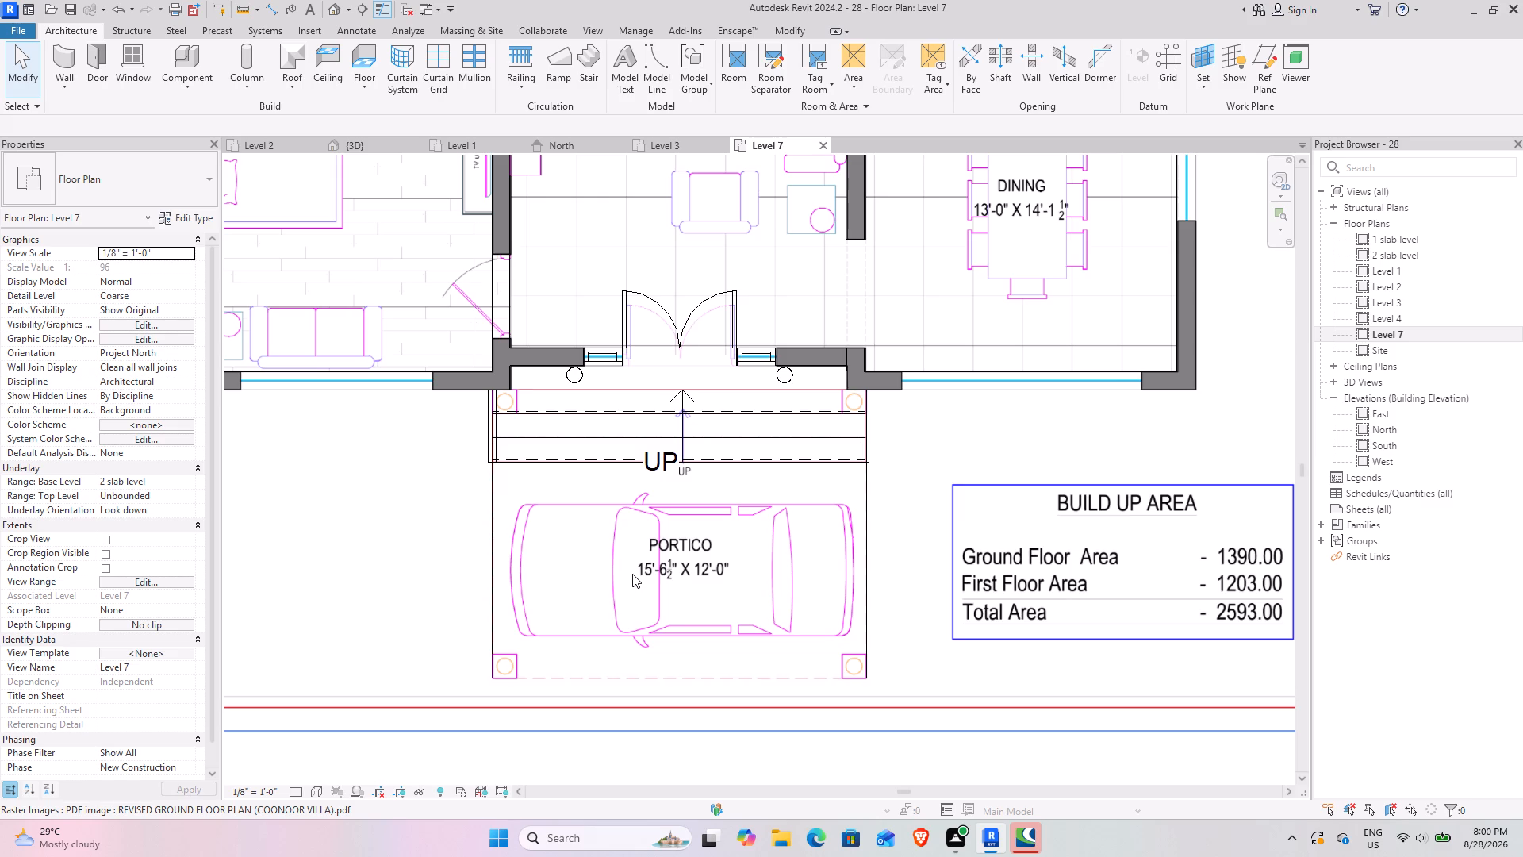
{"action": "scroll", "coordinate": [669, 564], "scroll_direction": "up", "scroll_amount": 4}
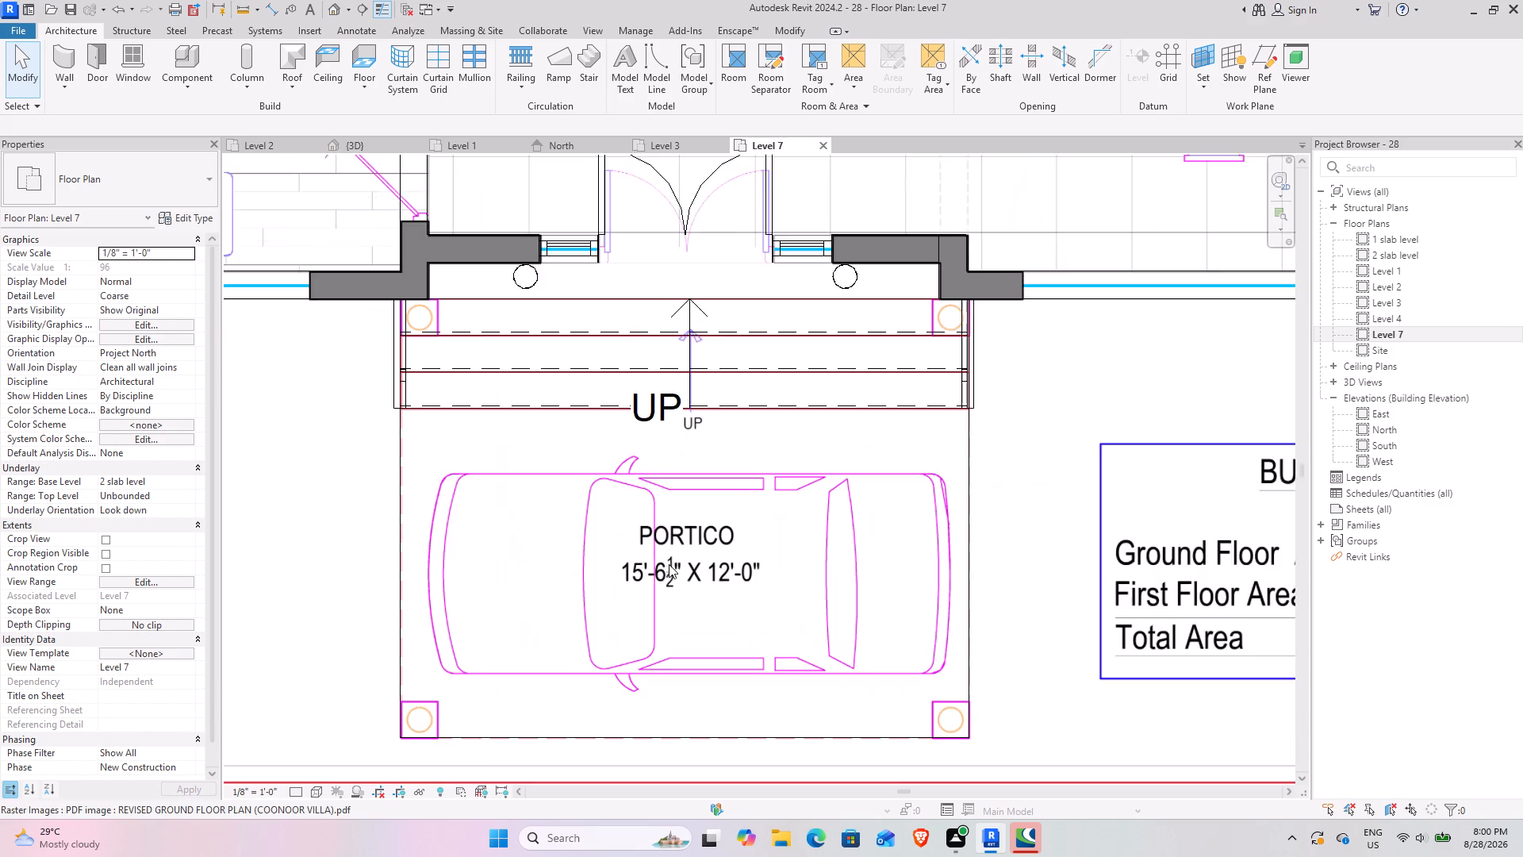
{"action": "middle_click_drag", "start_coordinate": [587, 548], "coordinate": [612, 451]}
{"action": "scroll", "coordinate": [655, 402], "scroll_direction": "down", "scroll_amount": 2}
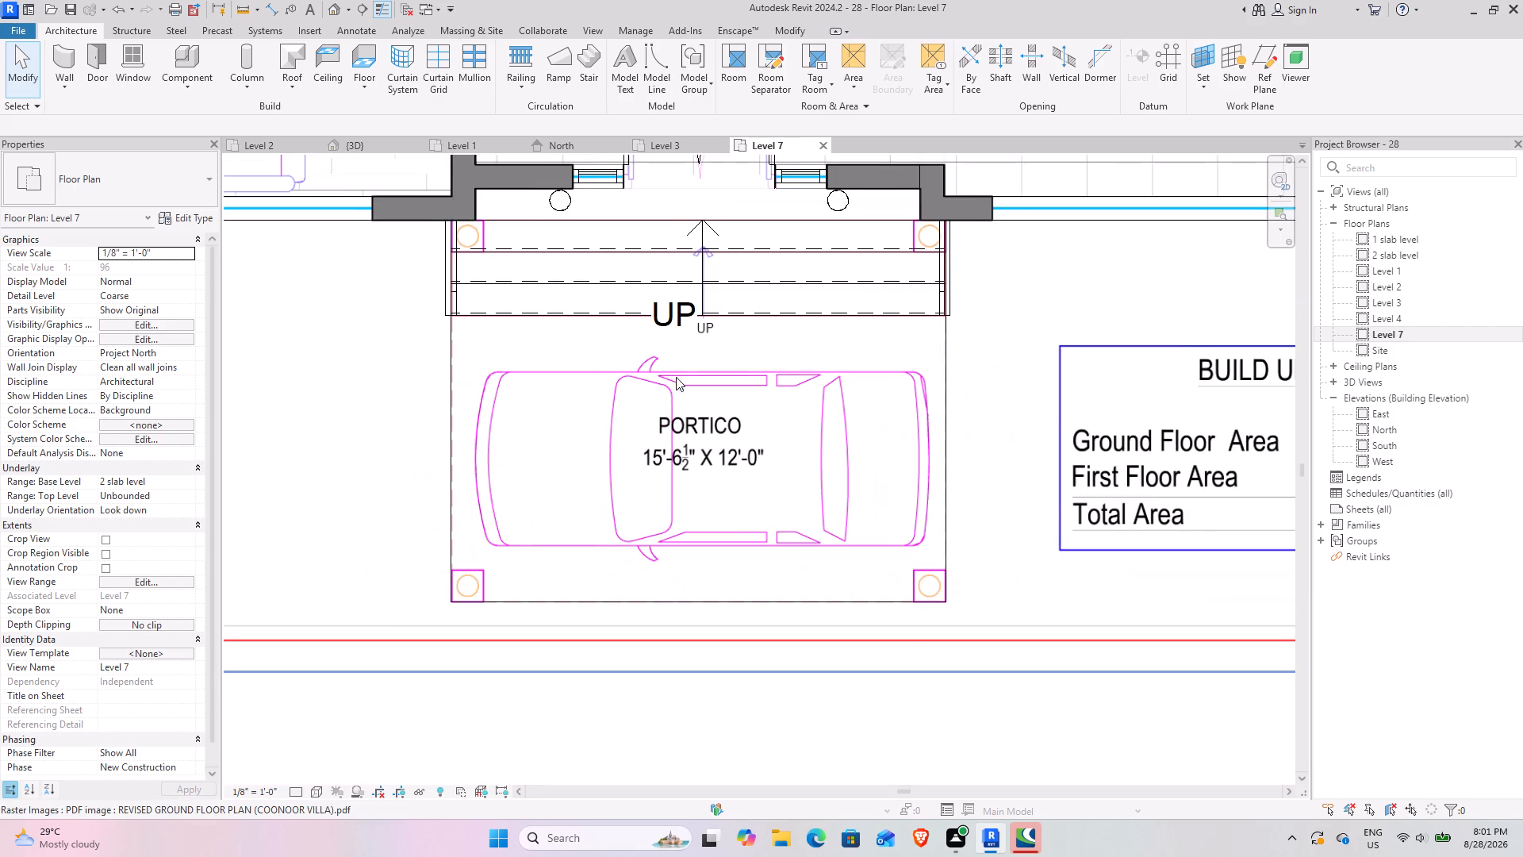
{"action": "middle_click_drag", "start_coordinate": [676, 376], "coordinate": [603, 407]}
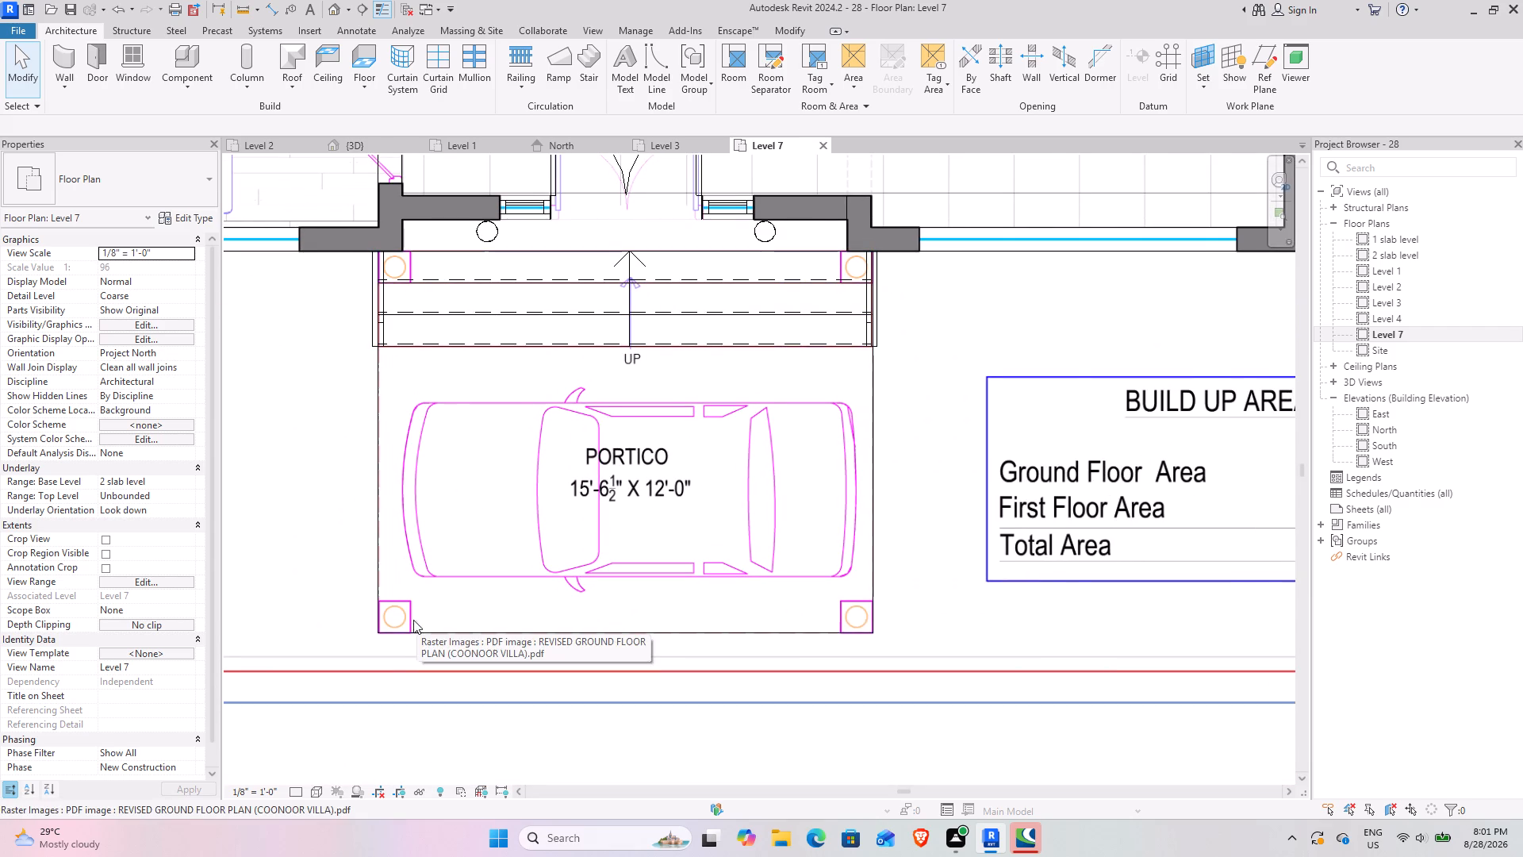
Start a new in-place component in the Generic Models category, keeping the default name.
{"action": "left_click", "coordinate": [198, 83]}
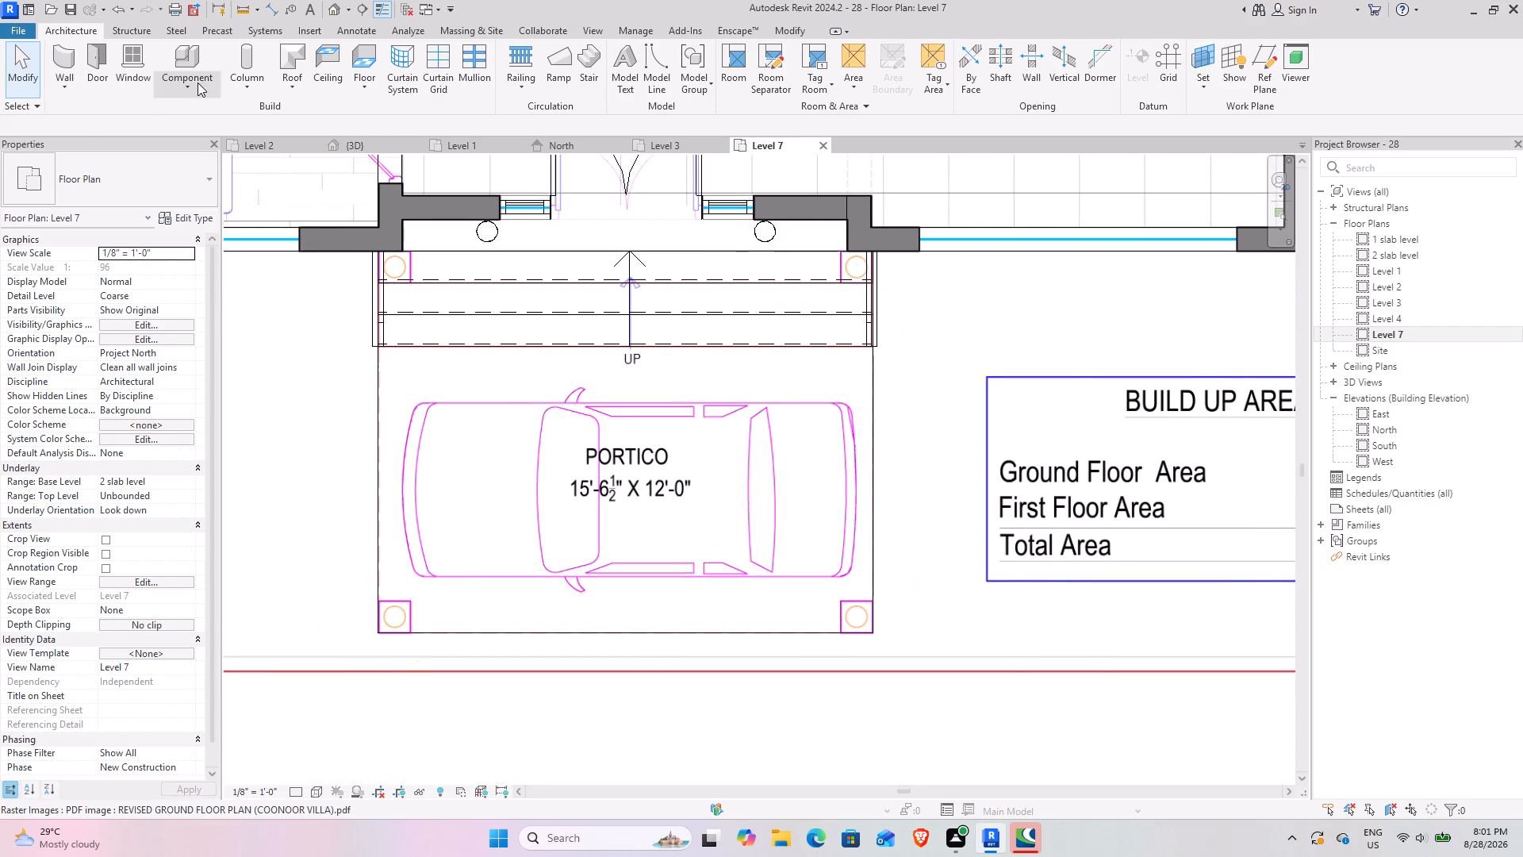
{"action": "left_click", "coordinate": [214, 161]}
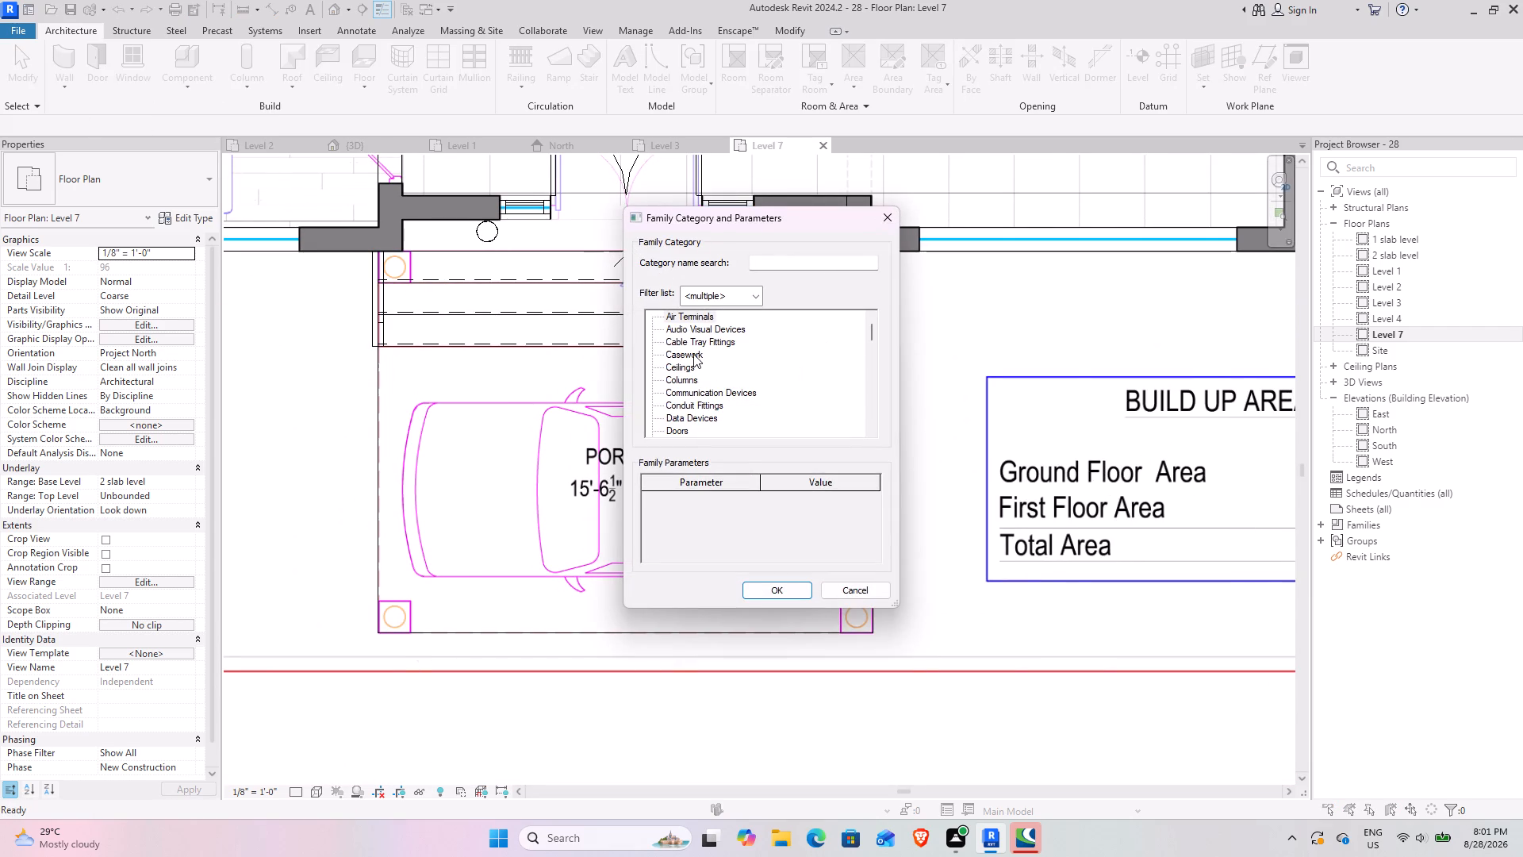
{"action": "left_click", "coordinate": [687, 388]}
{"action": "key", "text": "g"}
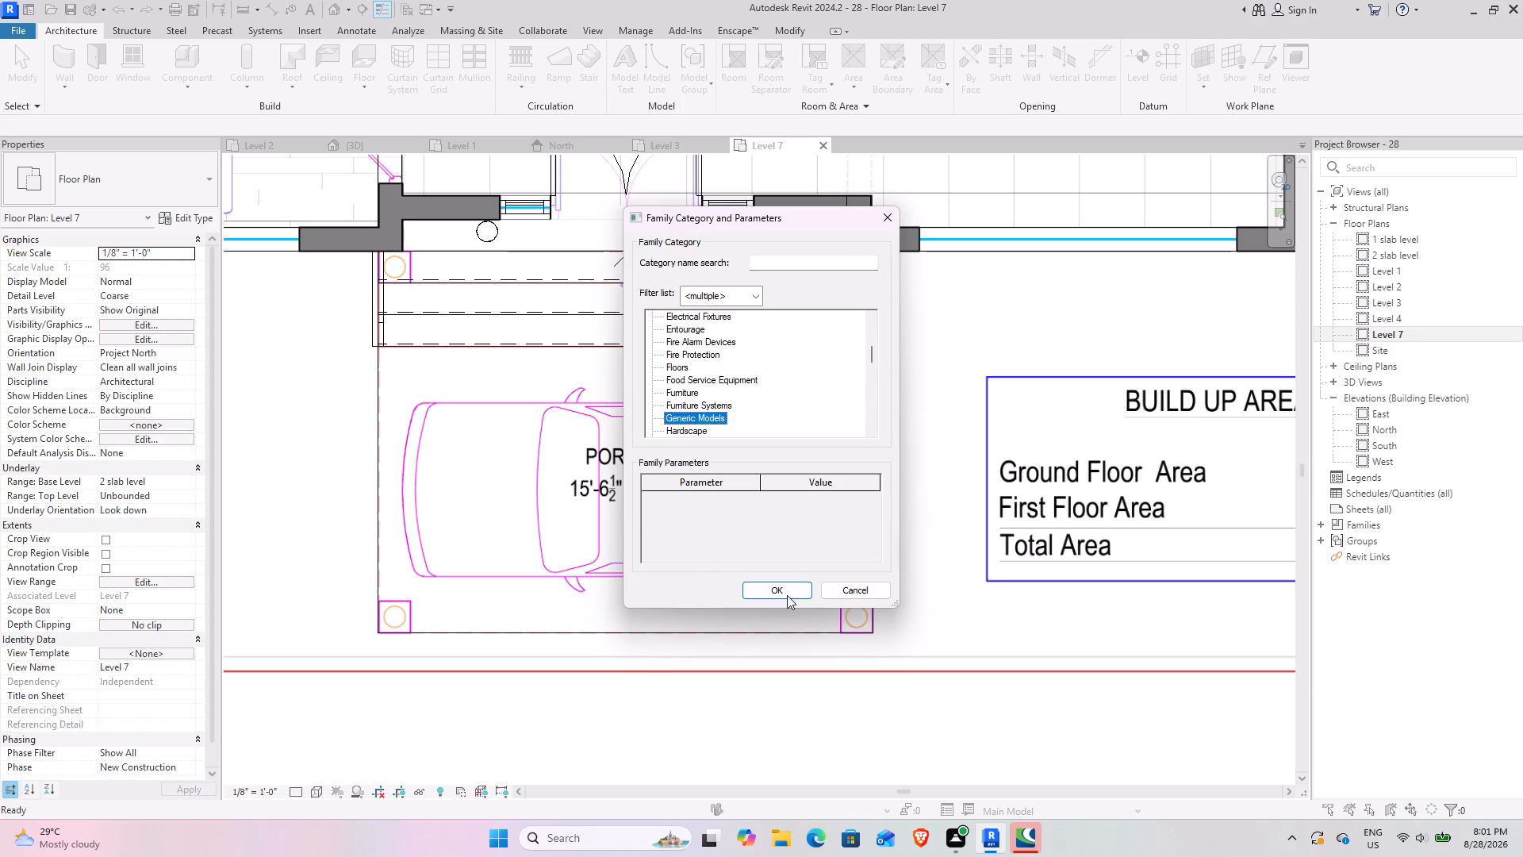
{"action": "left_click", "coordinate": [787, 595]}
{"action": "left_click", "coordinate": [754, 459]}
{"action": "left_click", "coordinate": [755, 448]}
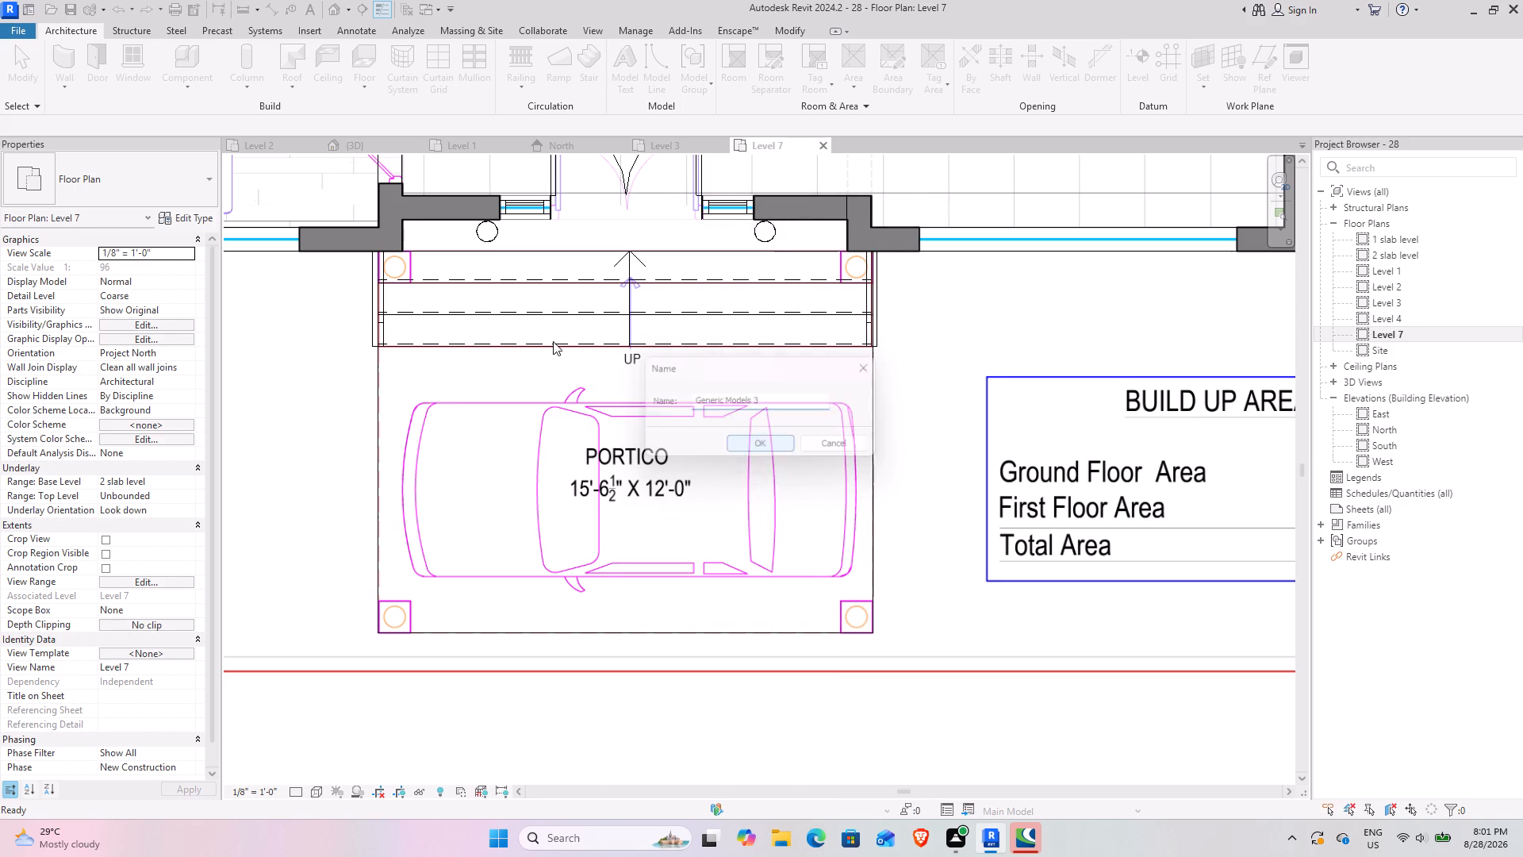
Start an extrusion and sketch squares of about 1'-0" over the two outer portico columns, away from the house.
{"action": "left_click", "coordinate": [144, 67]}
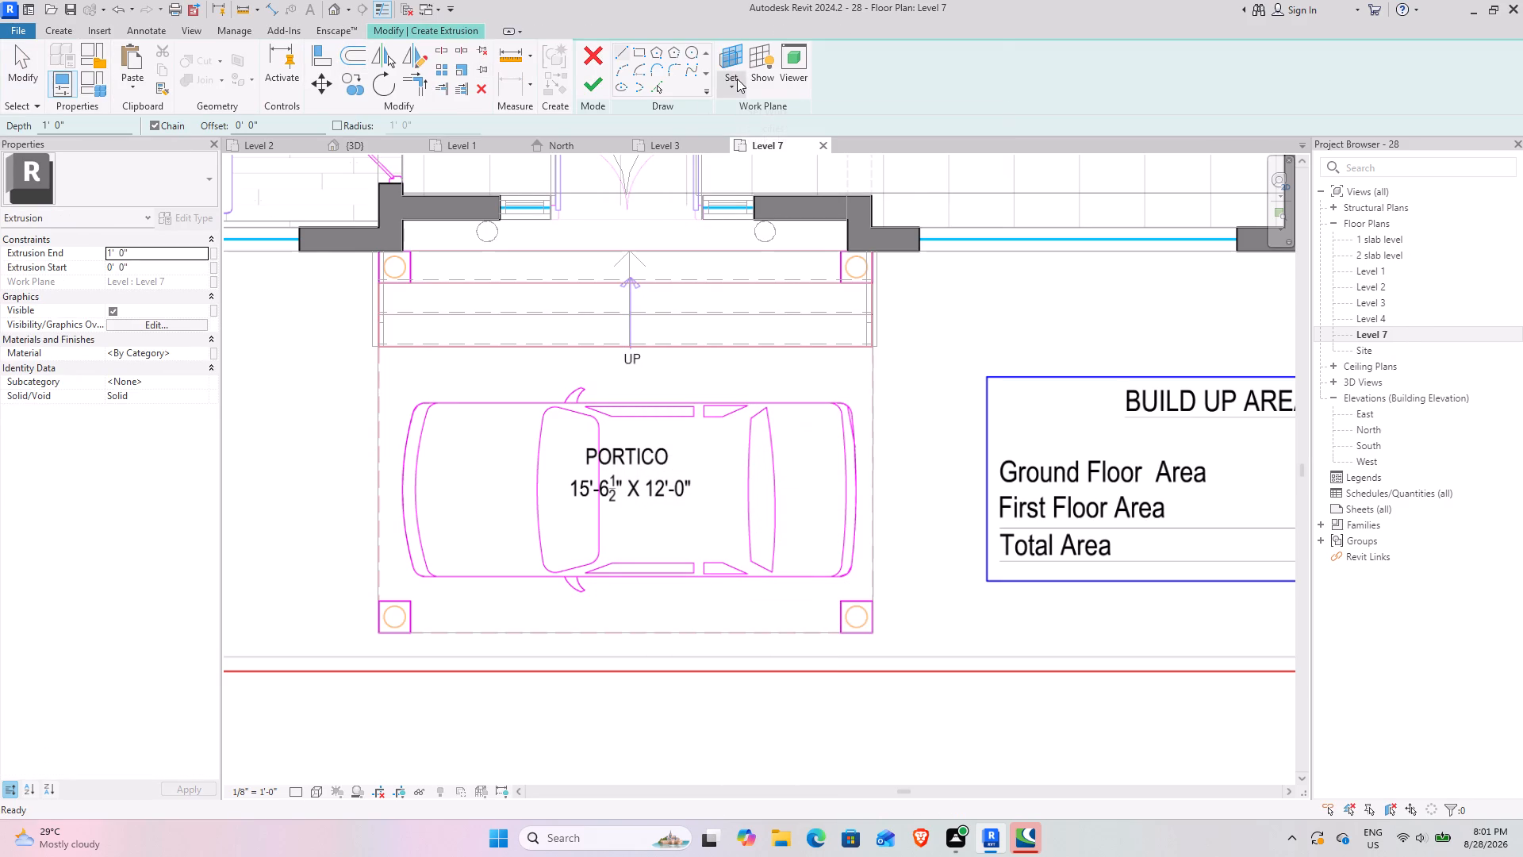
{"action": "left_click", "coordinate": [641, 55]}
{"action": "scroll", "coordinate": [381, 613], "scroll_direction": "up", "scroll_amount": 6}
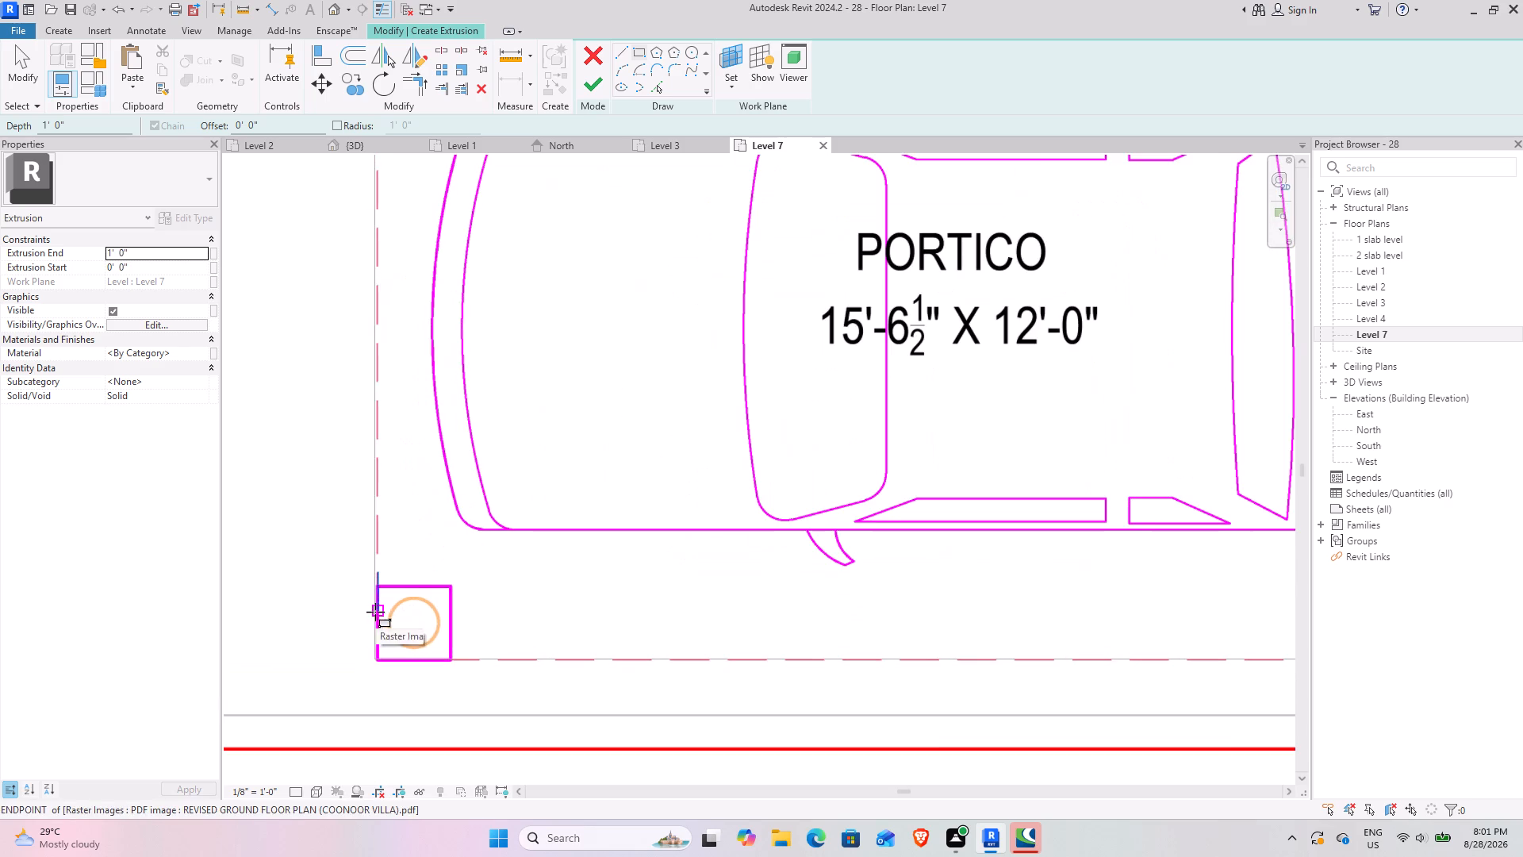
{"action": "scroll", "coordinate": [371, 596], "scroll_direction": "up", "scroll_amount": 4}
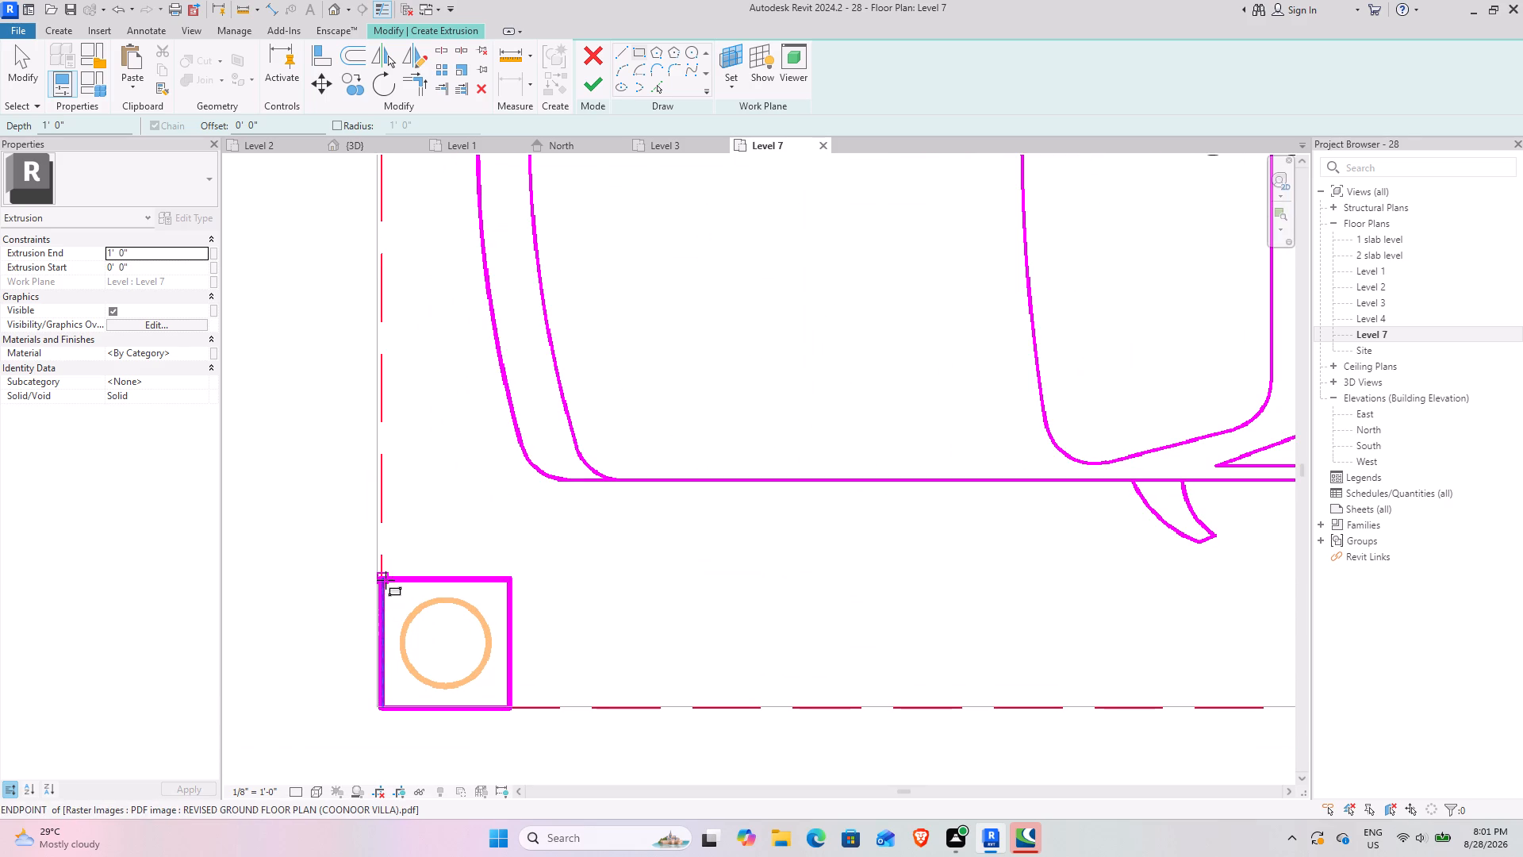
{"action": "left_click", "coordinate": [386, 580]}
{"action": "left_click", "coordinate": [512, 705]}
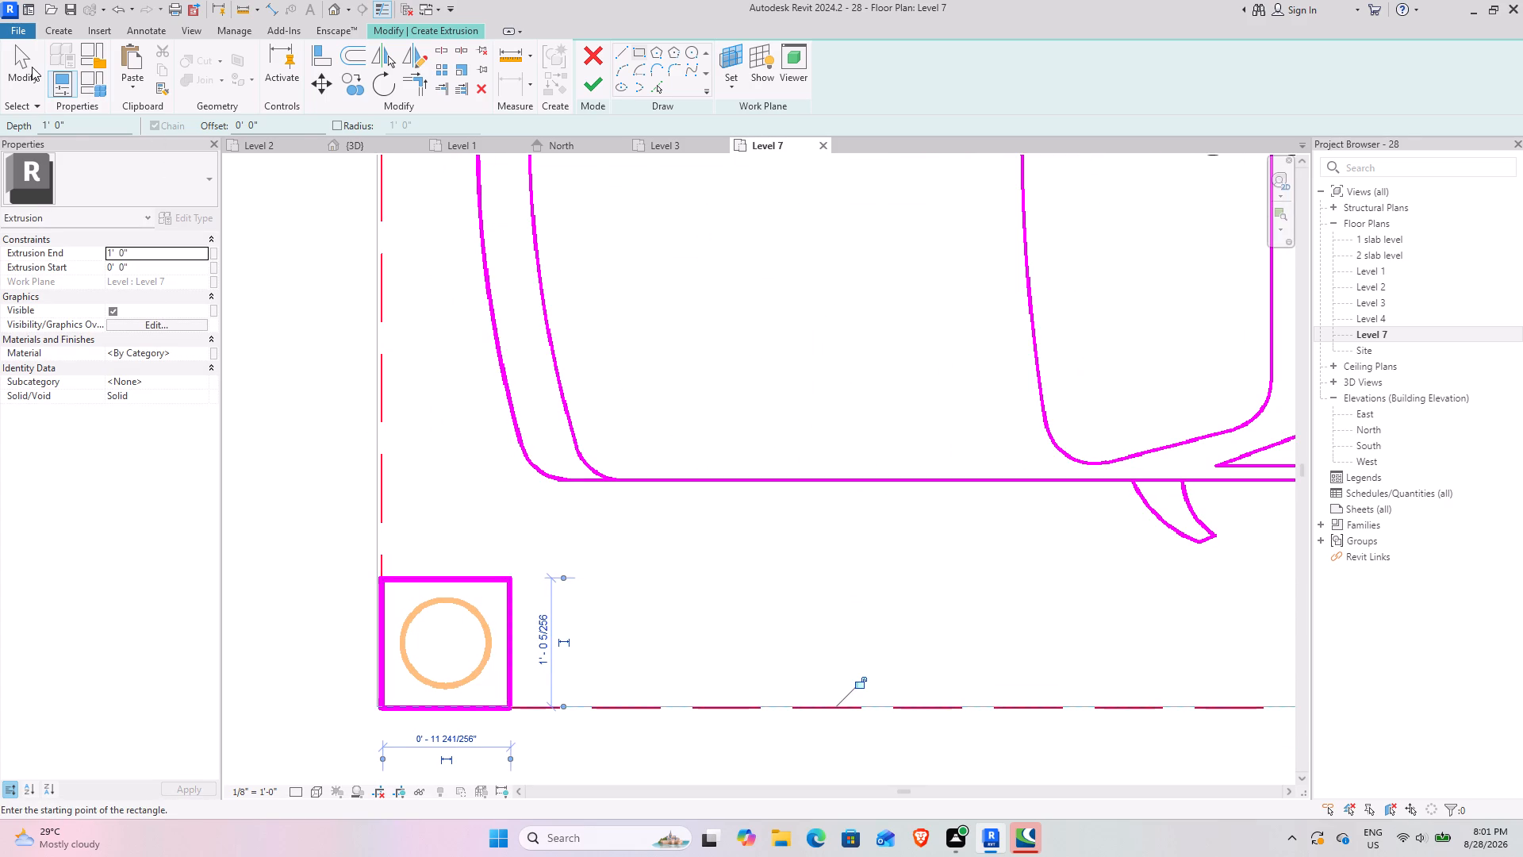
{"action": "scroll", "coordinate": [878, 604], "scroll_direction": "down", "scroll_amount": 5}
{"action": "middle_click_drag", "start_coordinate": [1036, 560], "coordinate": [242, 504]}
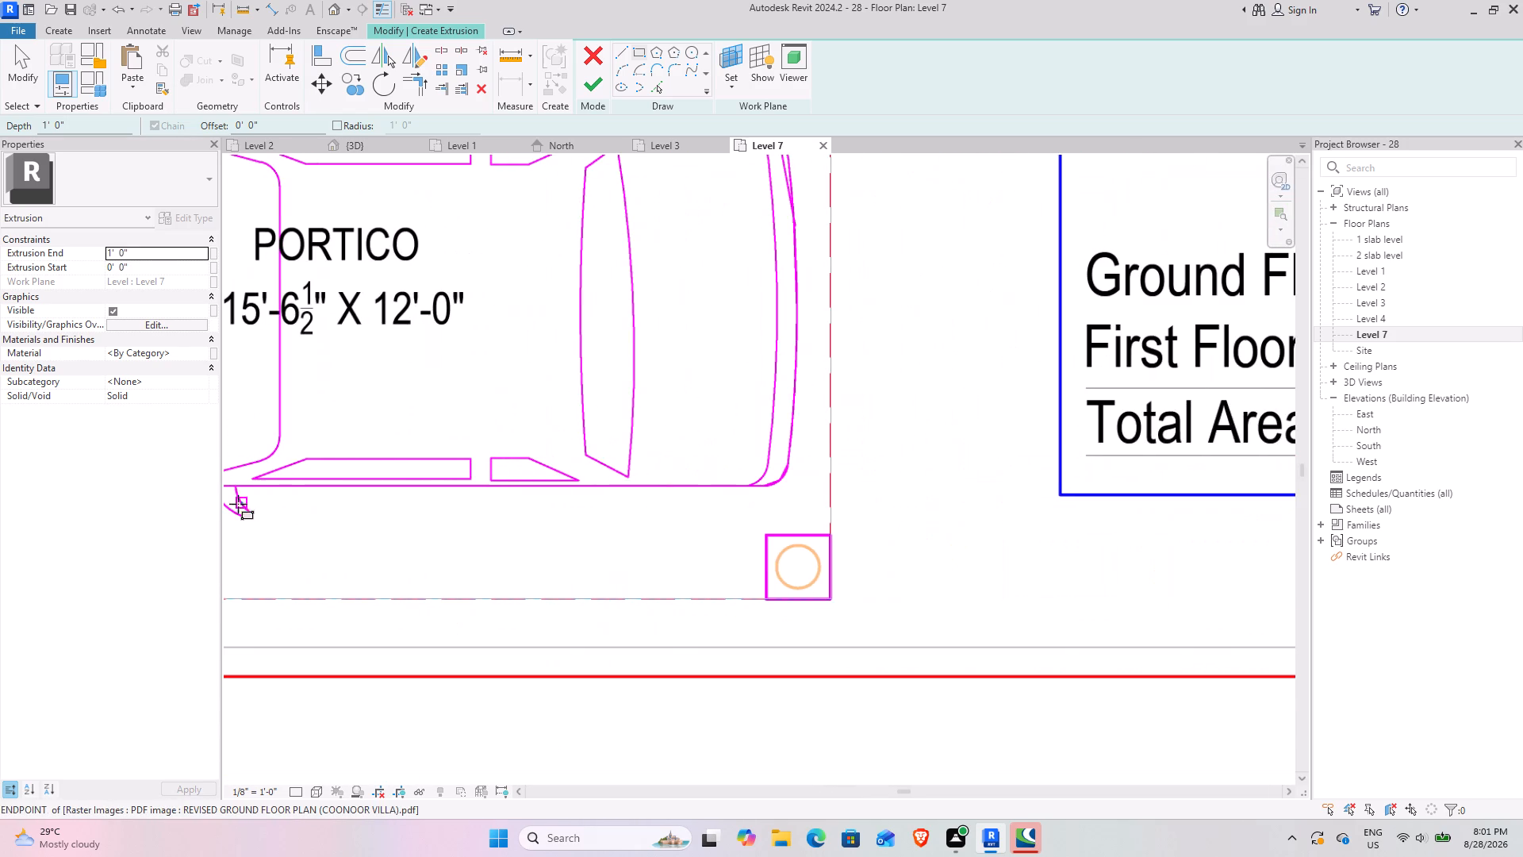
{"action": "scroll", "coordinate": [765, 541], "scroll_direction": "up", "scroll_amount": 4}
{"action": "left_click", "coordinate": [769, 533]}
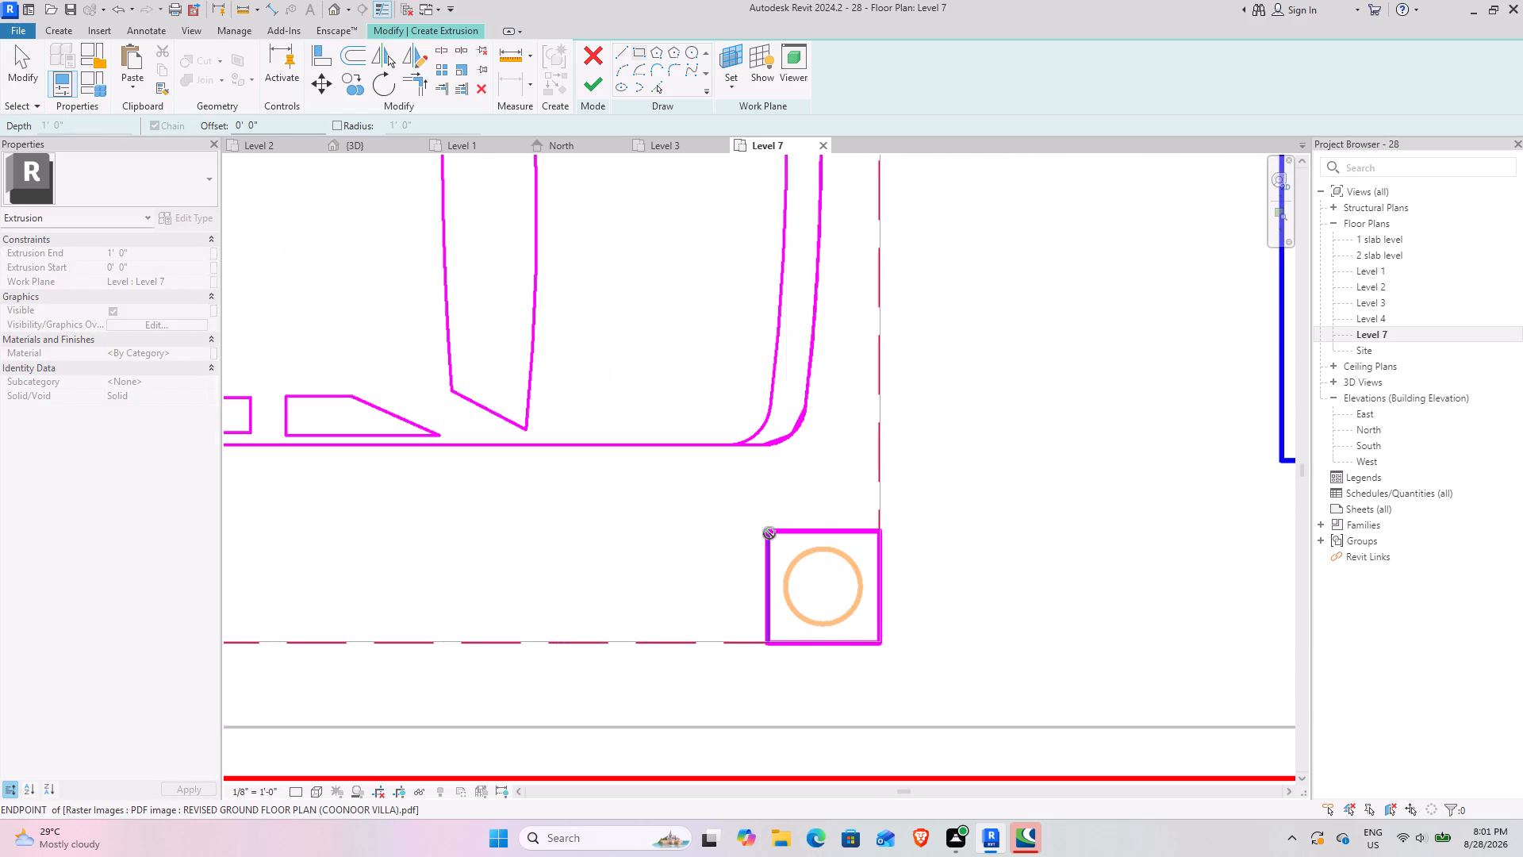
{"action": "left_click", "coordinate": [886, 643]}
Add squares of about 1'-0" to the extrusion sketch over the two portico columns against the house wall.
{"action": "scroll", "coordinate": [740, 498], "scroll_direction": "down", "scroll_amount": 6}
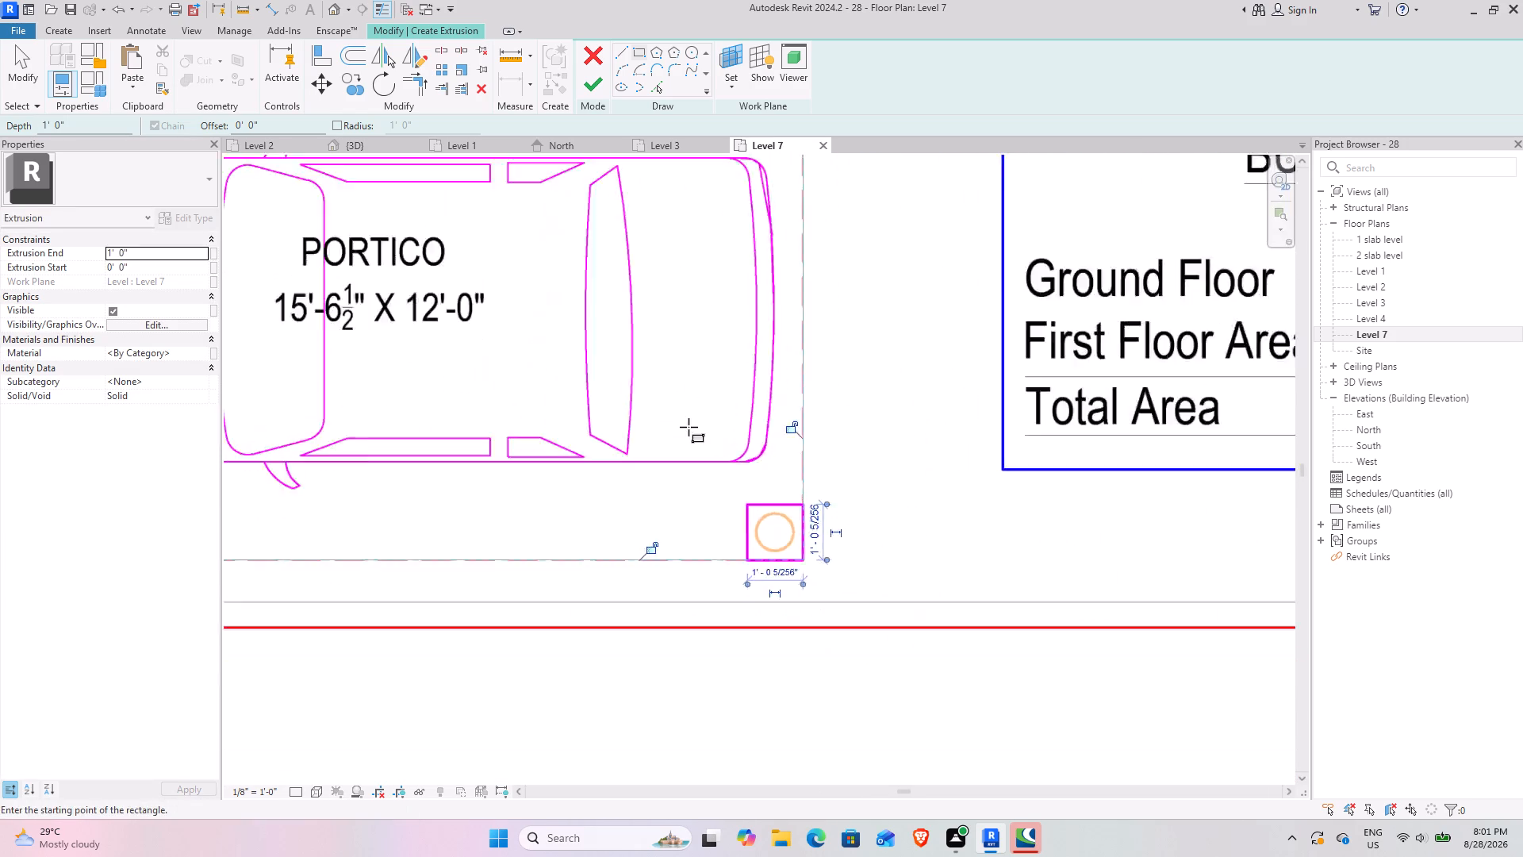
{"action": "scroll", "coordinate": [689, 427], "scroll_direction": "down", "scroll_amount": 5}
{"action": "middle_click_drag", "start_coordinate": [599, 335], "coordinate": [687, 686]}
{"action": "scroll", "coordinate": [807, 562], "scroll_direction": "up", "scroll_amount": 10}
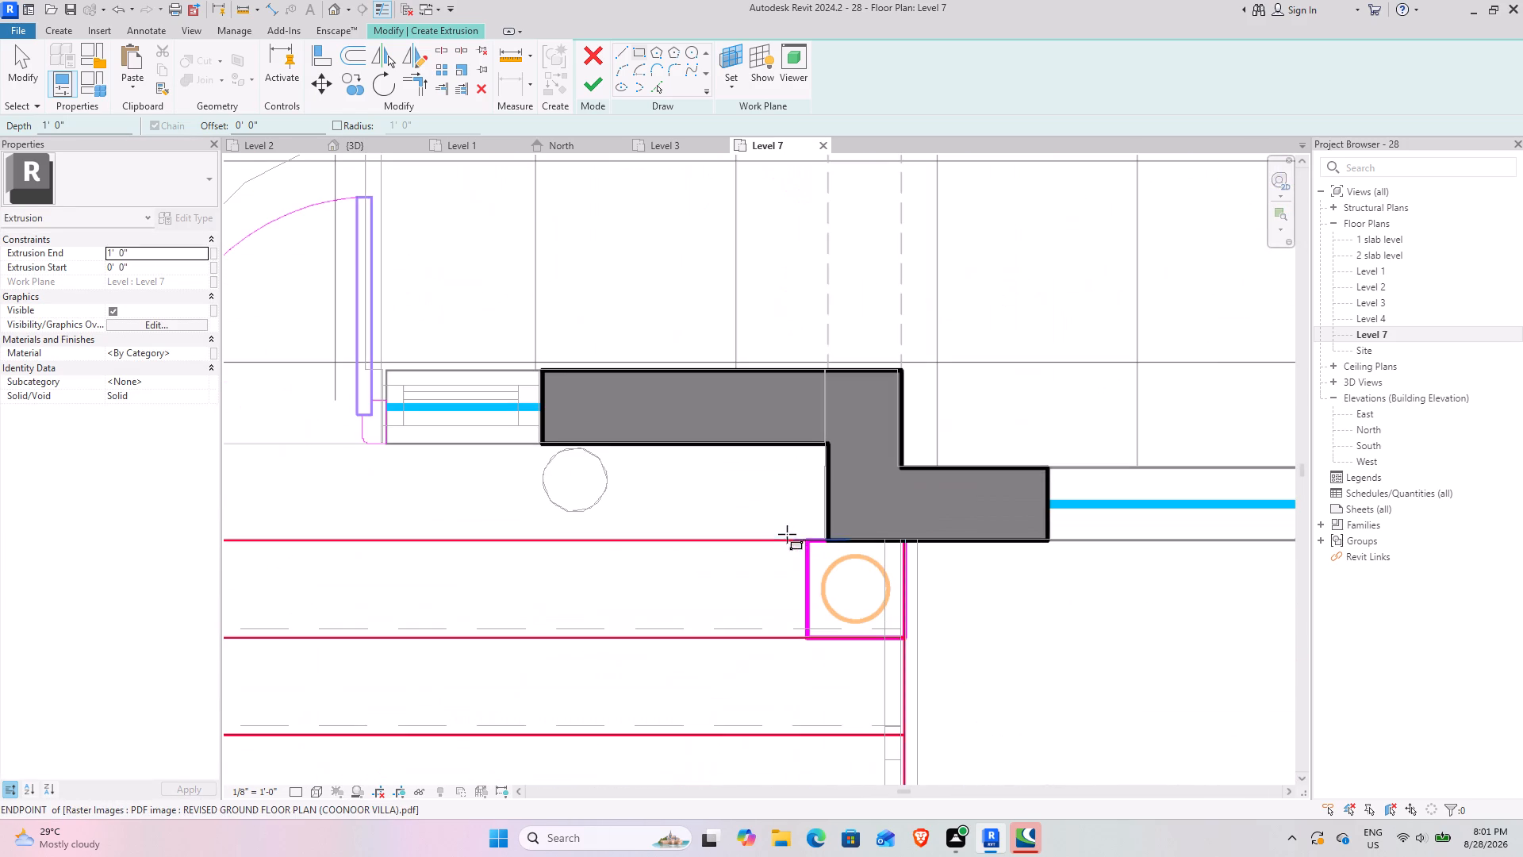
{"action": "left_click", "coordinate": [805, 539]}
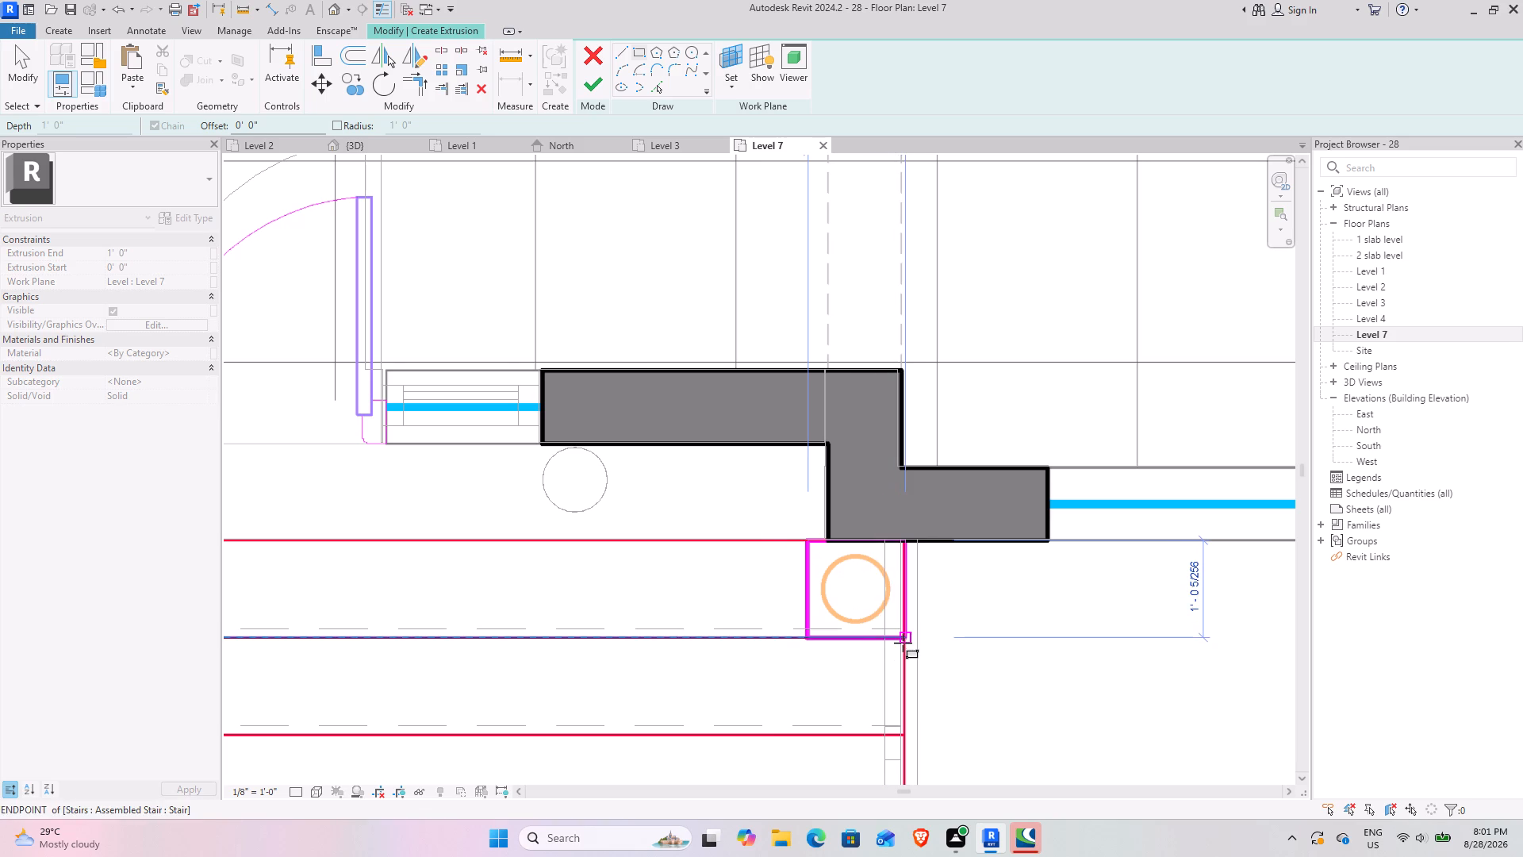
{"action": "left_click", "coordinate": [903, 643]}
{"action": "middle_click_drag", "start_coordinate": [464, 635], "coordinate": [1129, 632]}
{"action": "scroll", "coordinate": [1030, 642], "scroll_direction": "up", "scroll_amount": 1}
{"action": "middle_click_drag", "start_coordinate": [681, 609], "coordinate": [1163, 591]}
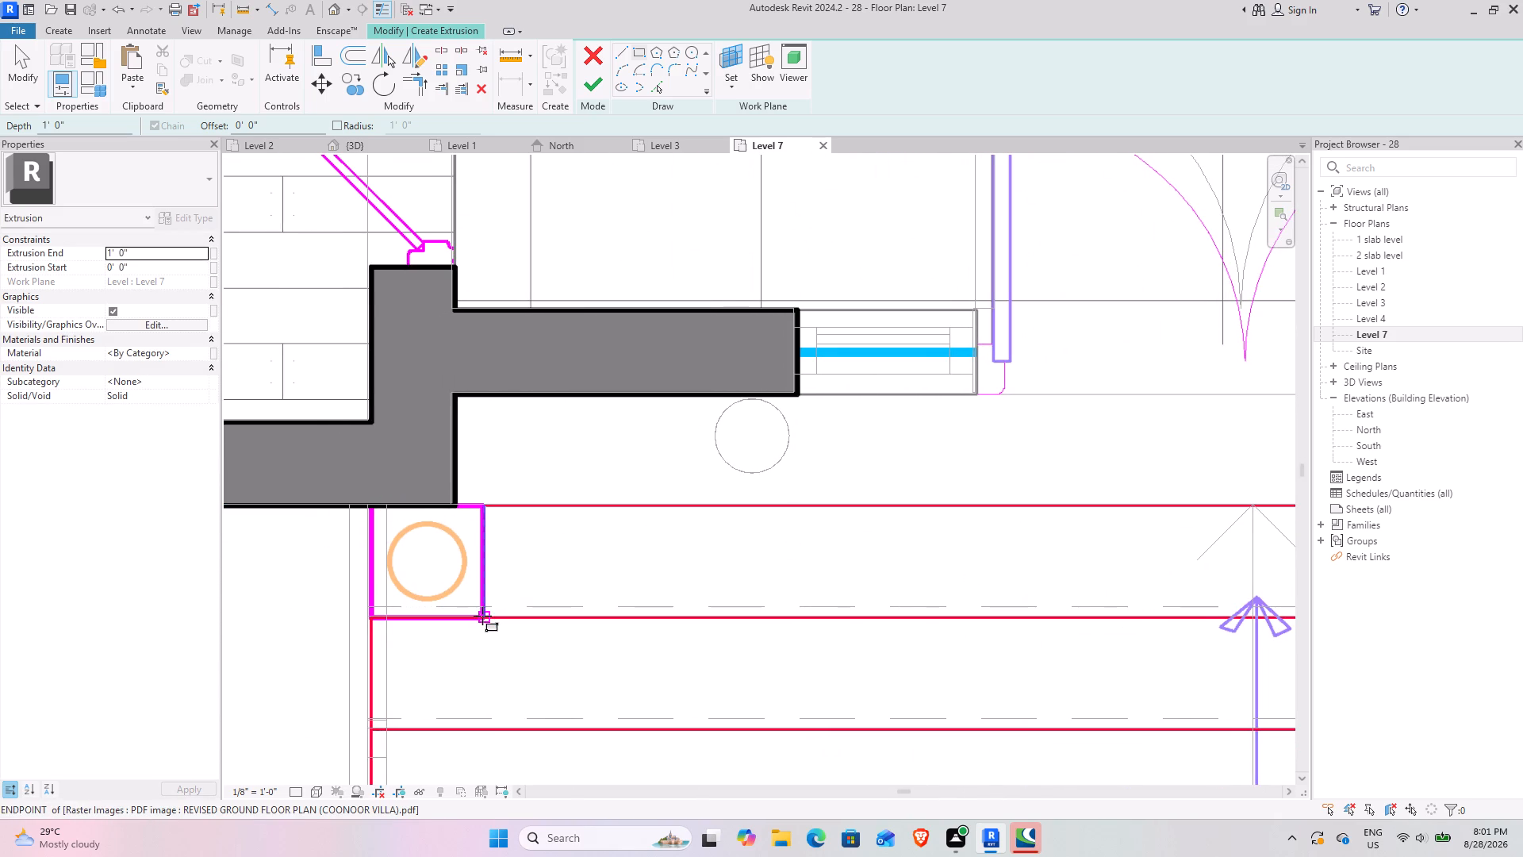
{"action": "left_click", "coordinate": [482, 616]}
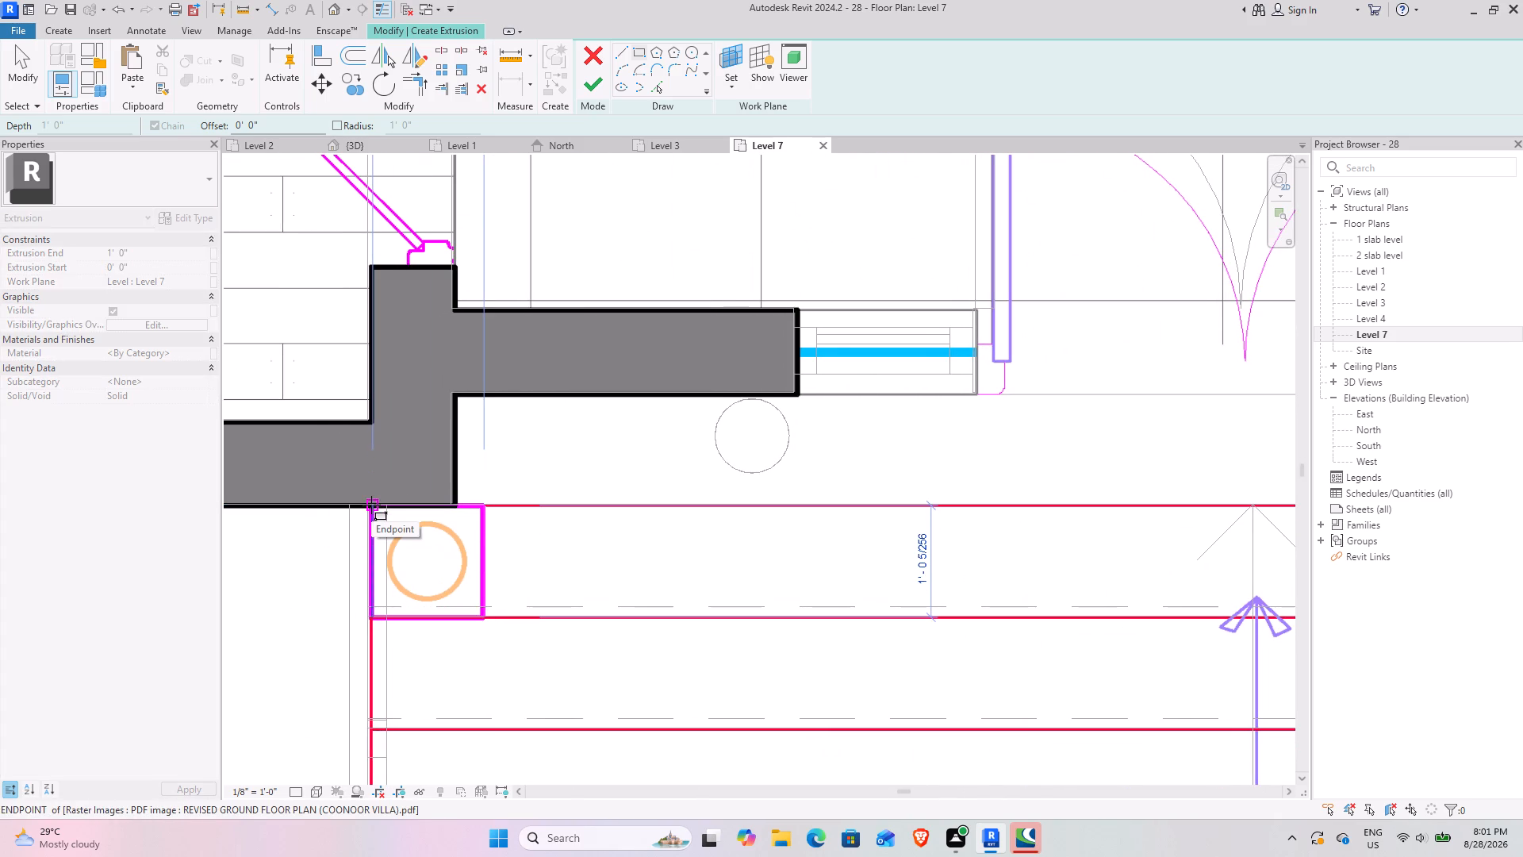
{"action": "left_click", "coordinate": [371, 505]}
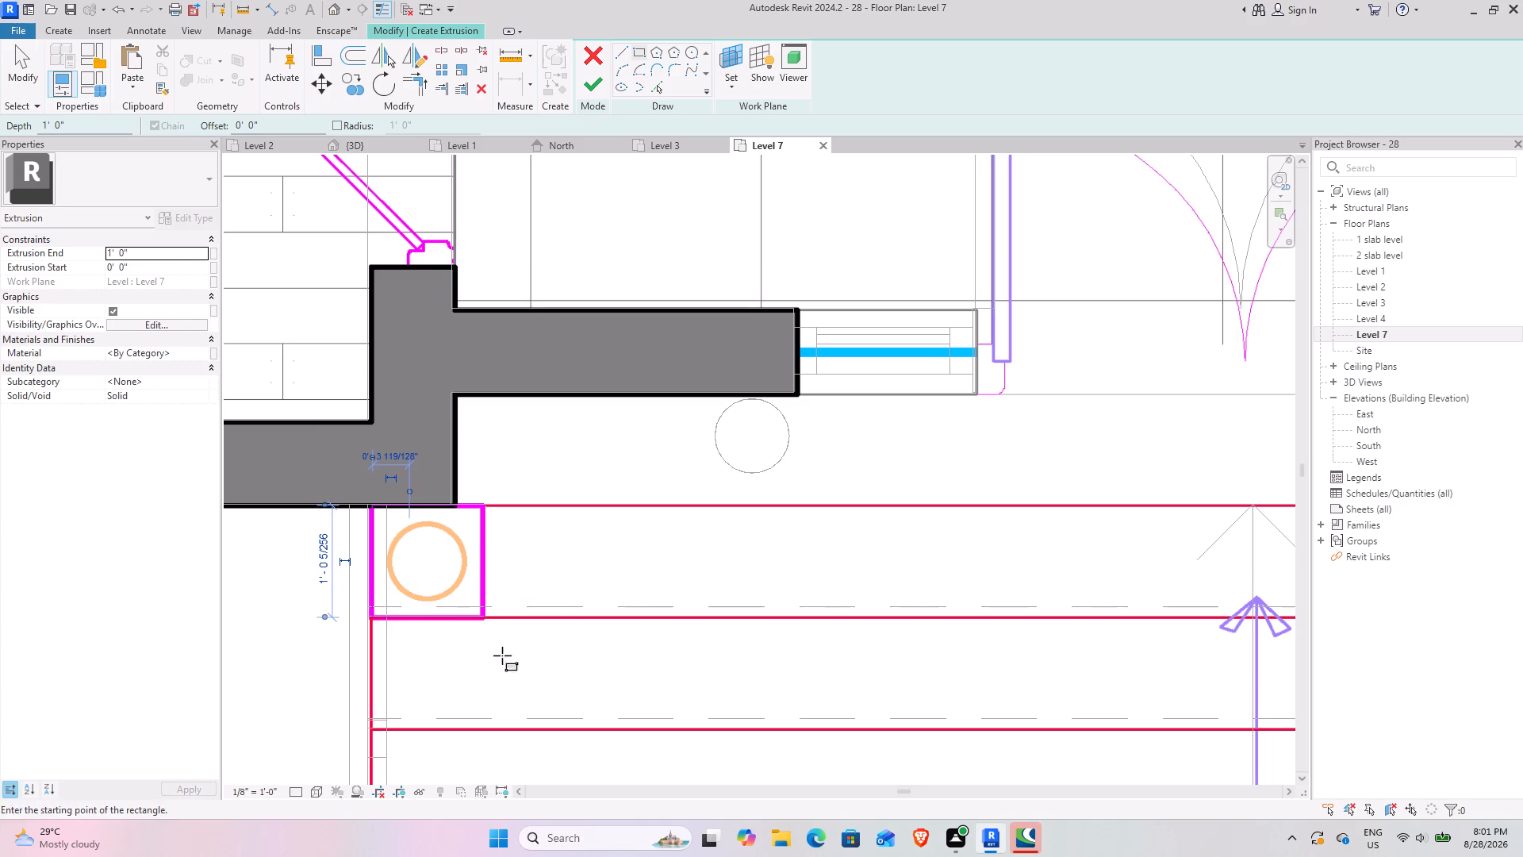
Finish the extrusion sketch and set the Extrusion End of the four column bases to 3'-0".
{"action": "scroll", "coordinate": [416, 574], "scroll_direction": "down", "scroll_amount": 9}
{"action": "middle_click_drag", "start_coordinate": [541, 605], "coordinate": [628, 459]}
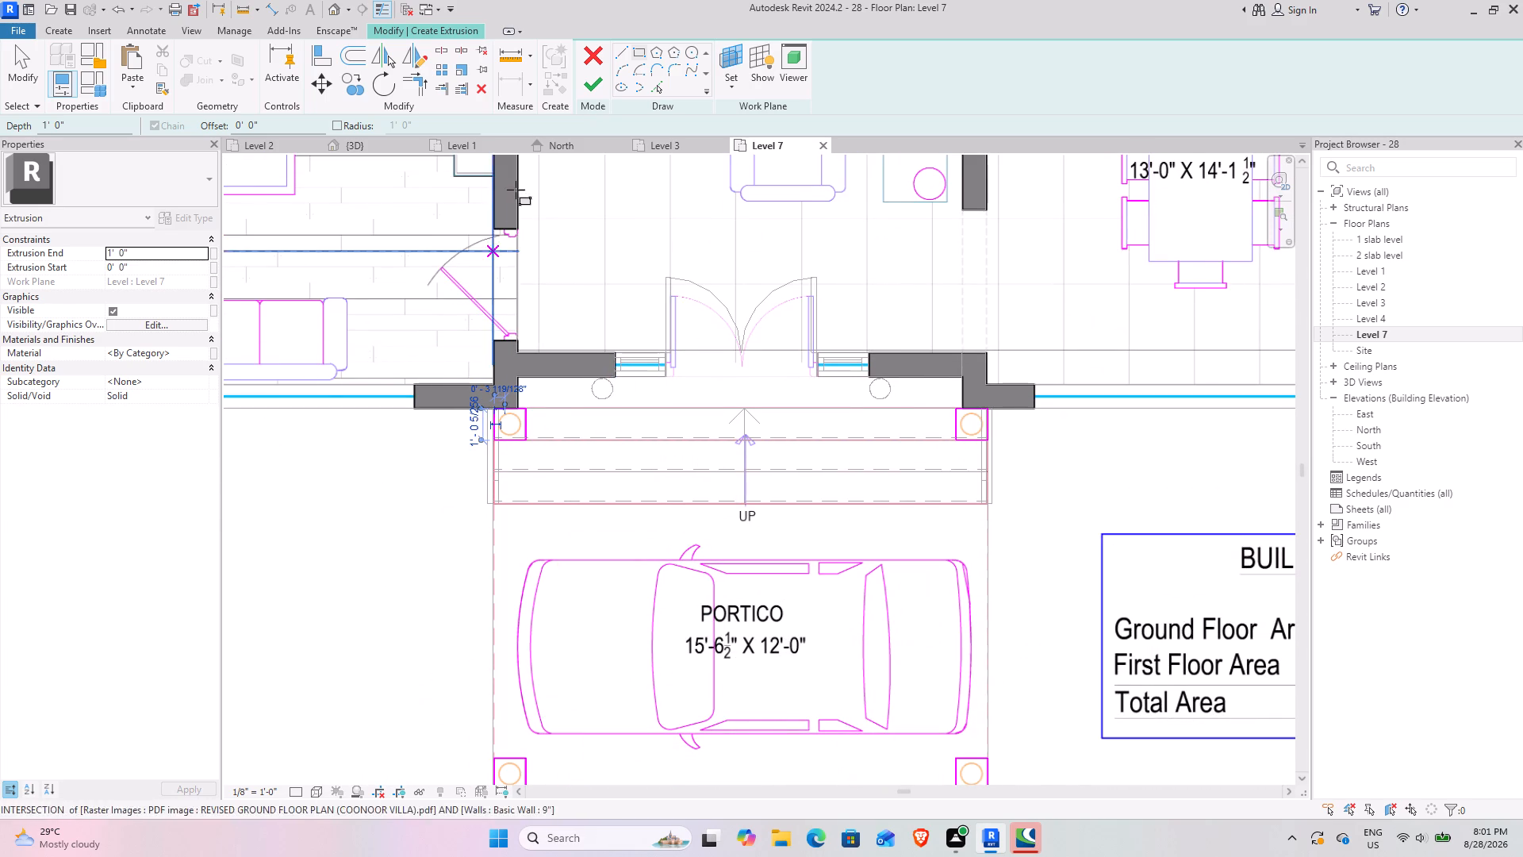
{"action": "left_click", "coordinate": [589, 77]}
{"action": "left_click_drag", "start_coordinate": [159, 255], "coordinate": [102, 257]}
{"action": "left_click", "coordinate": [142, 254]}
{"action": "left_click_drag", "start_coordinate": [142, 254], "coordinate": [96, 254]}
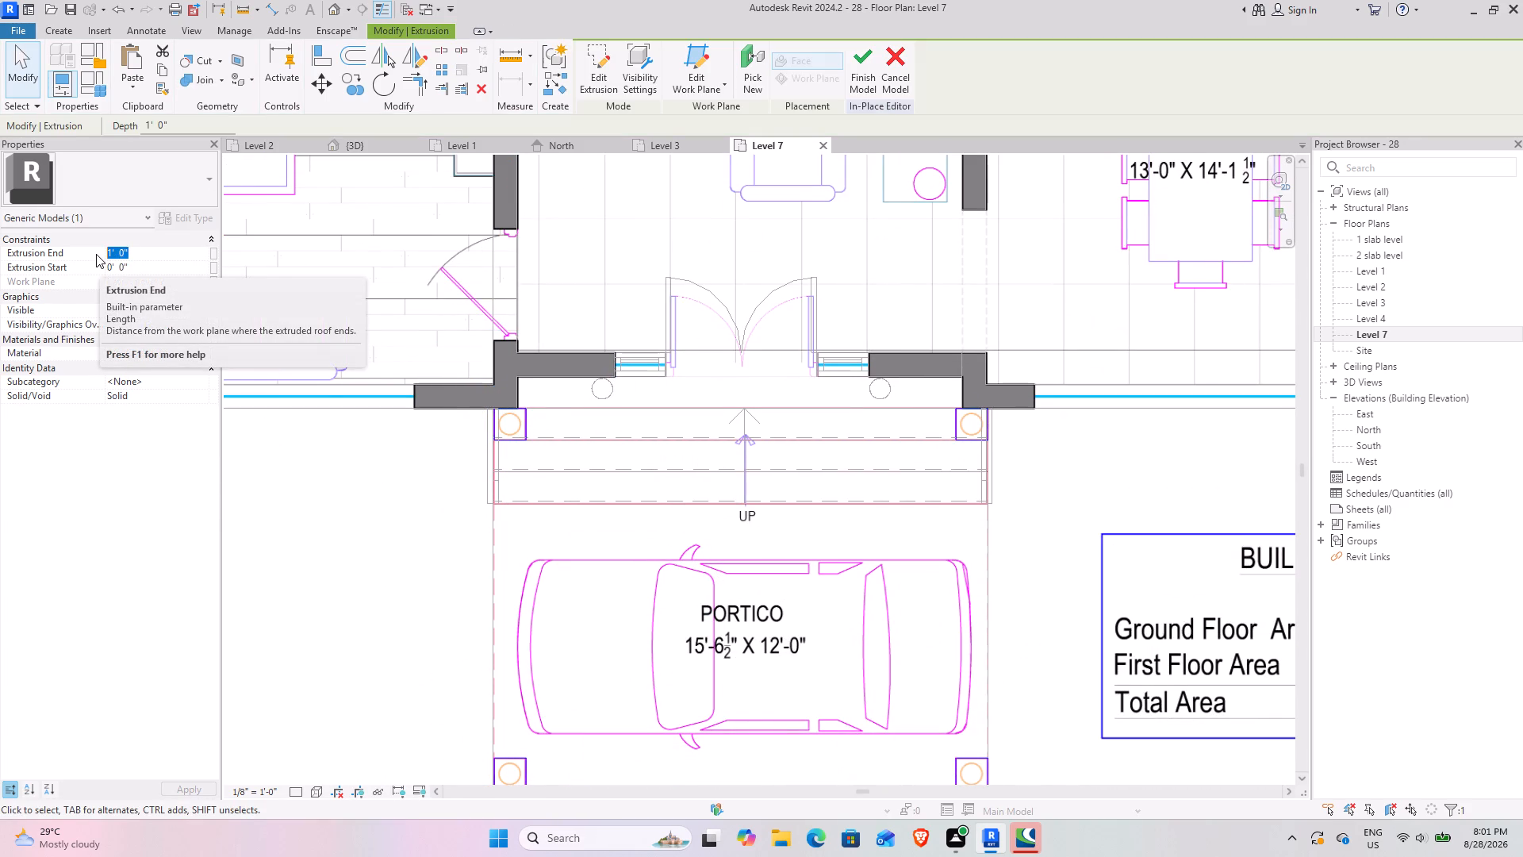
{"action": "key", "text": "3"}
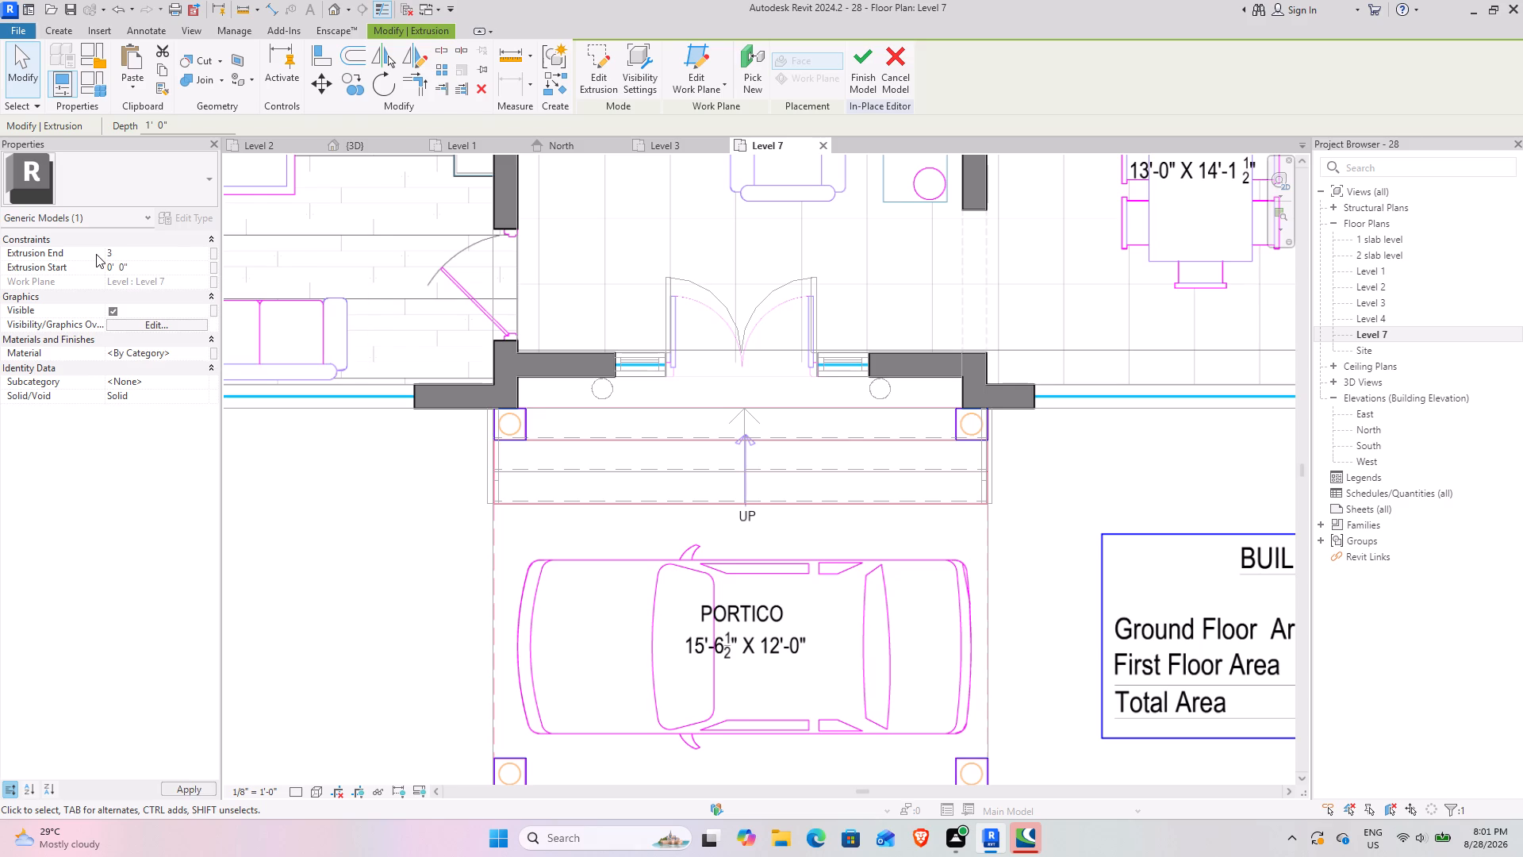
{"action": "key", "text": "Return"}
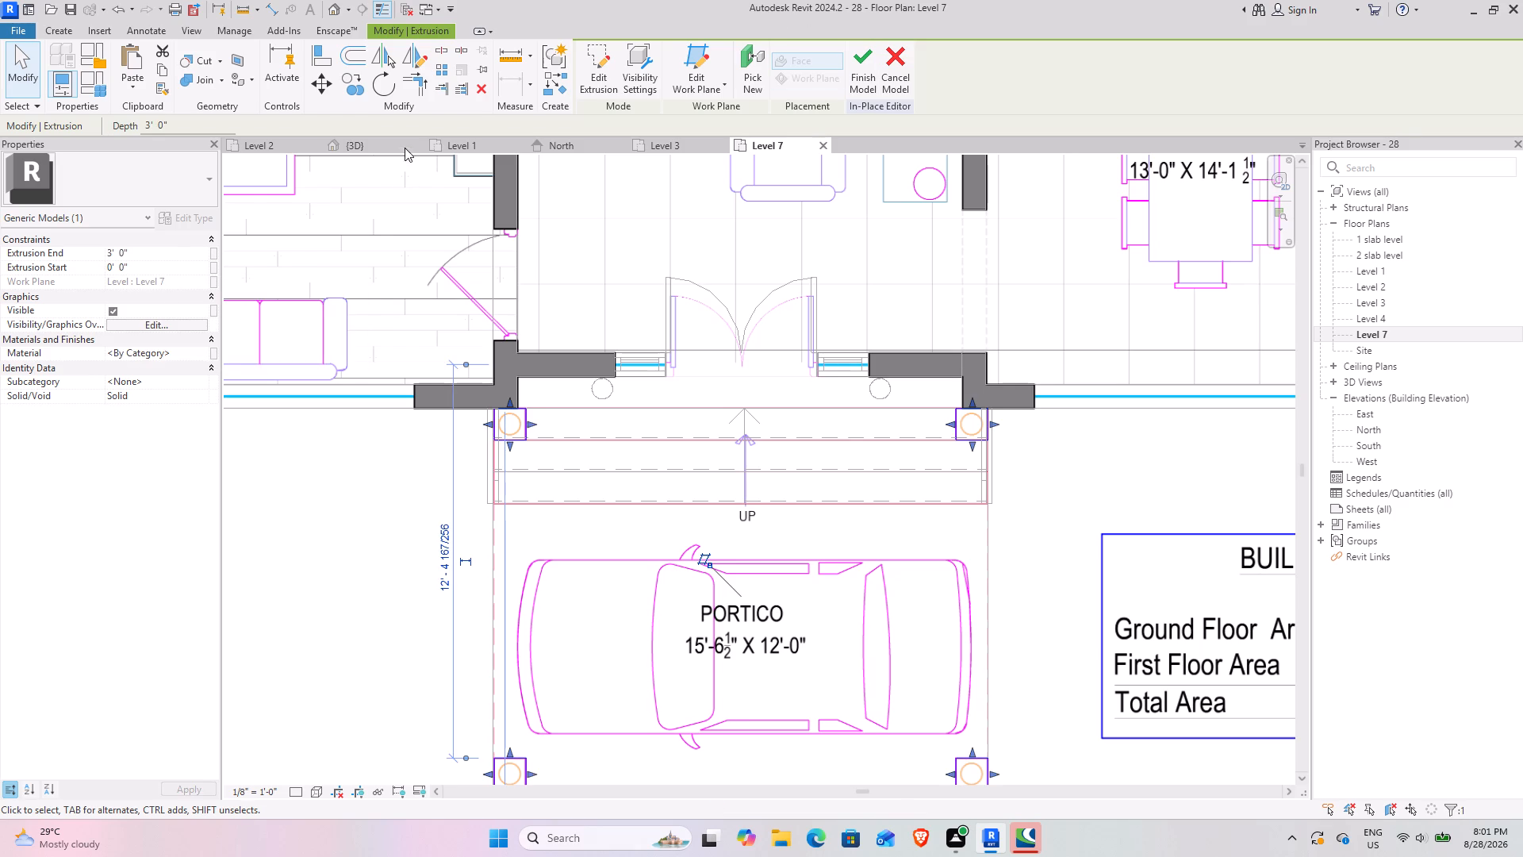
Inspect the four column bases around the portico floor and entrance stair from several angles in the 3D view.
{"action": "left_click", "coordinate": [391, 144]}
{"action": "left_click", "coordinate": [596, 582]}
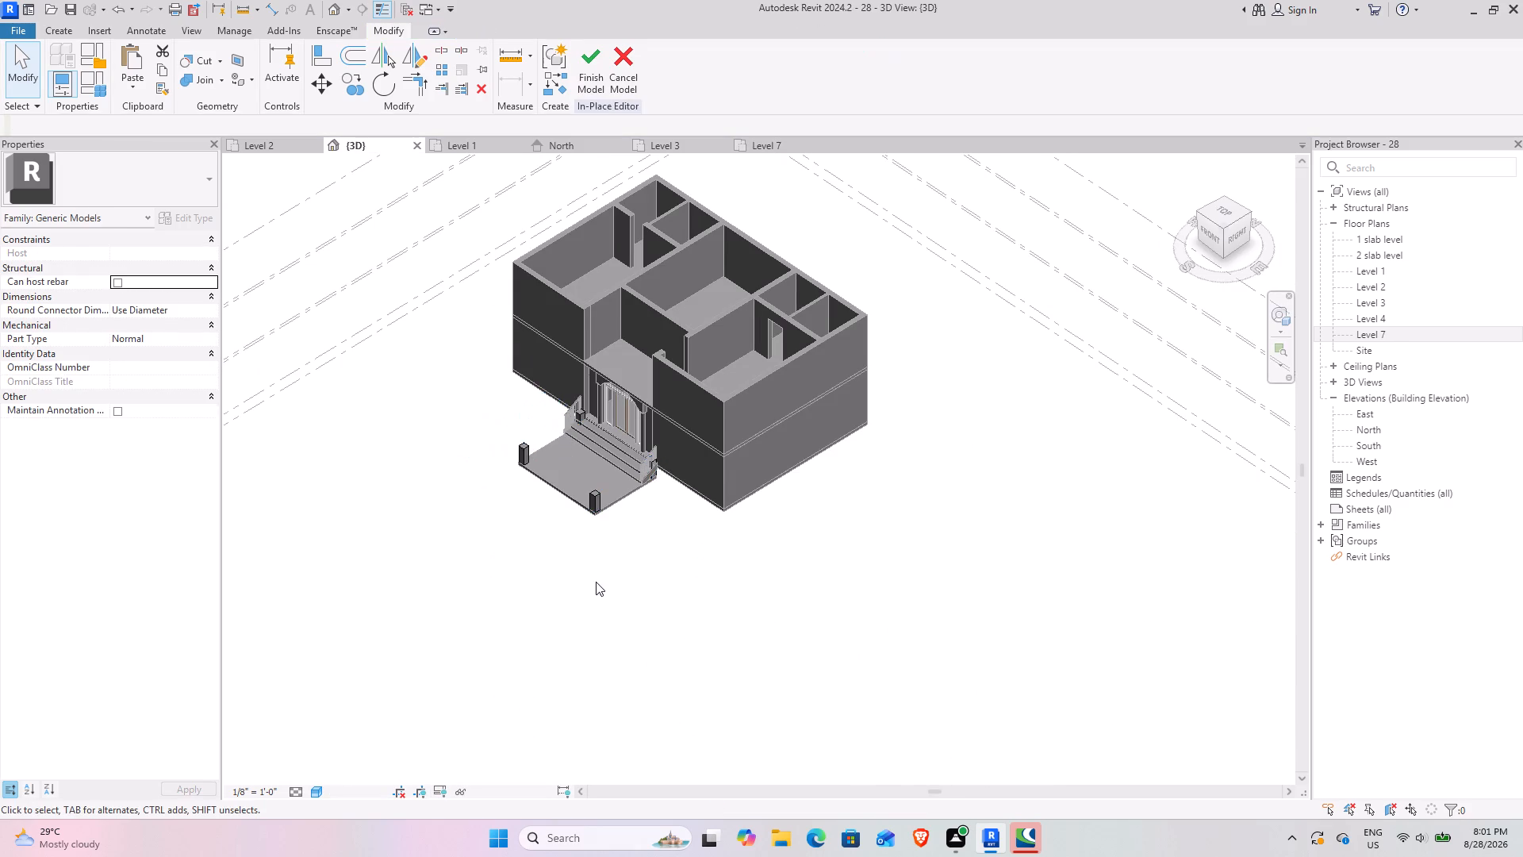
{"action": "middle_click_drag", "start_coordinate": [588, 575], "coordinate": [629, 533], "text": "shift"}
{"action": "scroll", "coordinate": [655, 428], "scroll_direction": "up", "scroll_amount": 2}
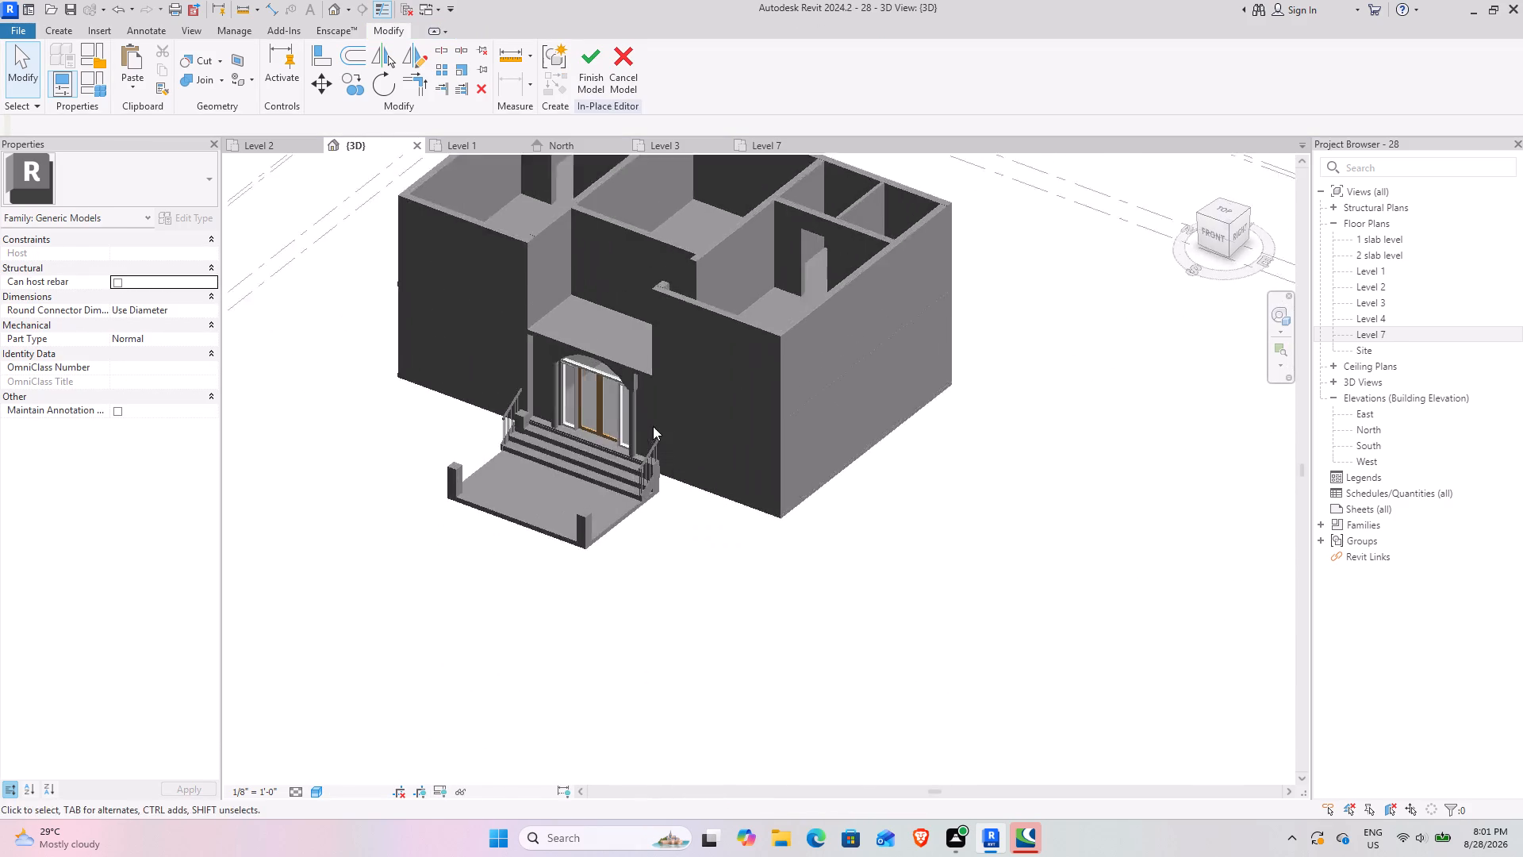
{"action": "scroll", "coordinate": [653, 426], "scroll_direction": "up", "scroll_amount": 5}
{"action": "middle_click_drag", "start_coordinate": [628, 563], "coordinate": [667, 534], "text": "shift"}
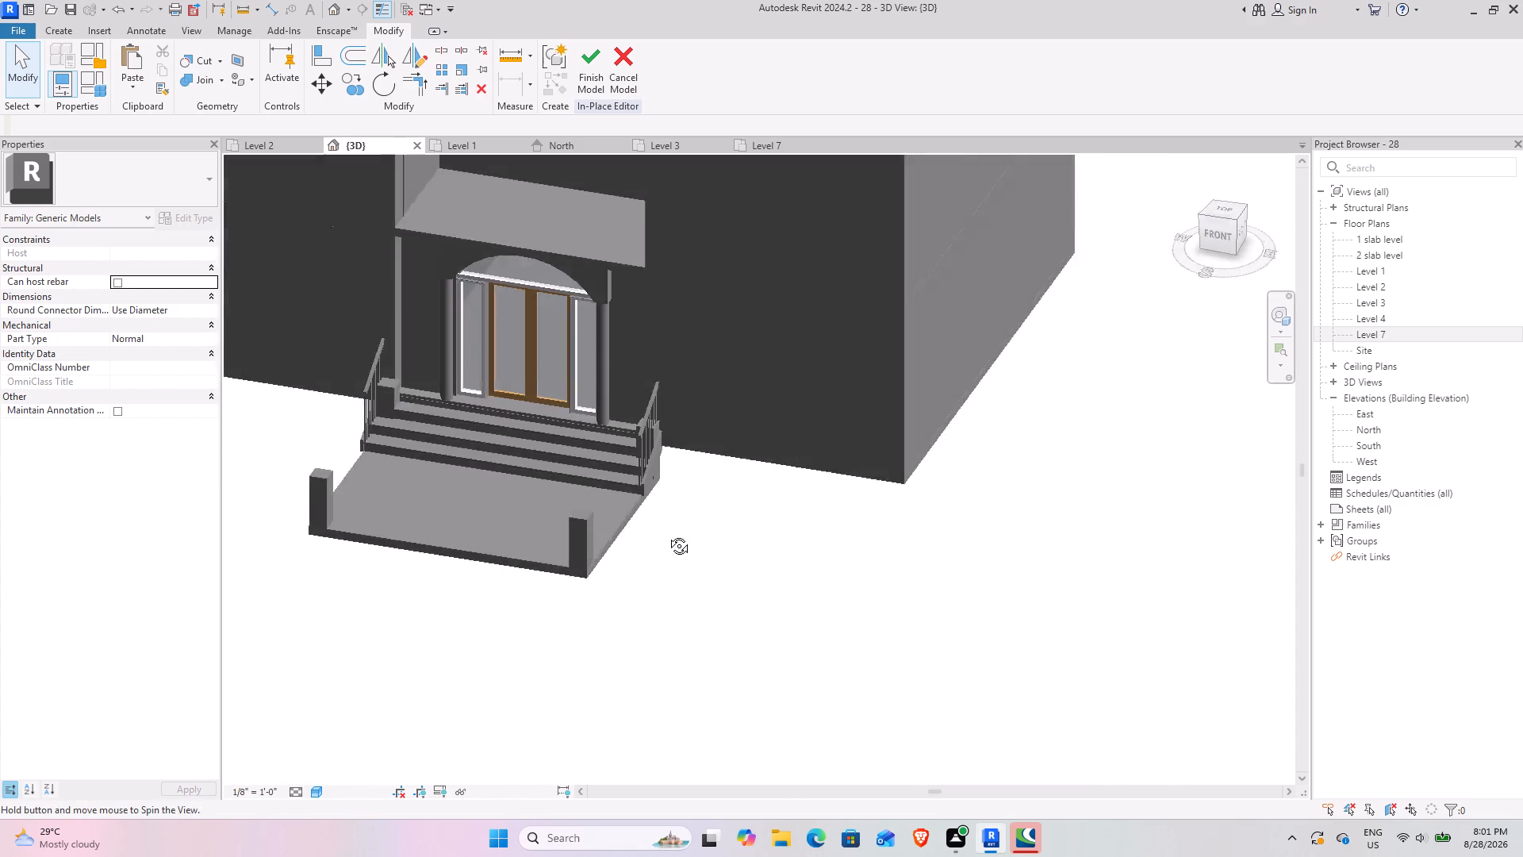
{"action": "middle_click_drag", "start_coordinate": [667, 534], "coordinate": [617, 533], "text": "shift"}
{"action": "scroll", "coordinate": [671, 461], "scroll_direction": "up", "scroll_amount": 7}
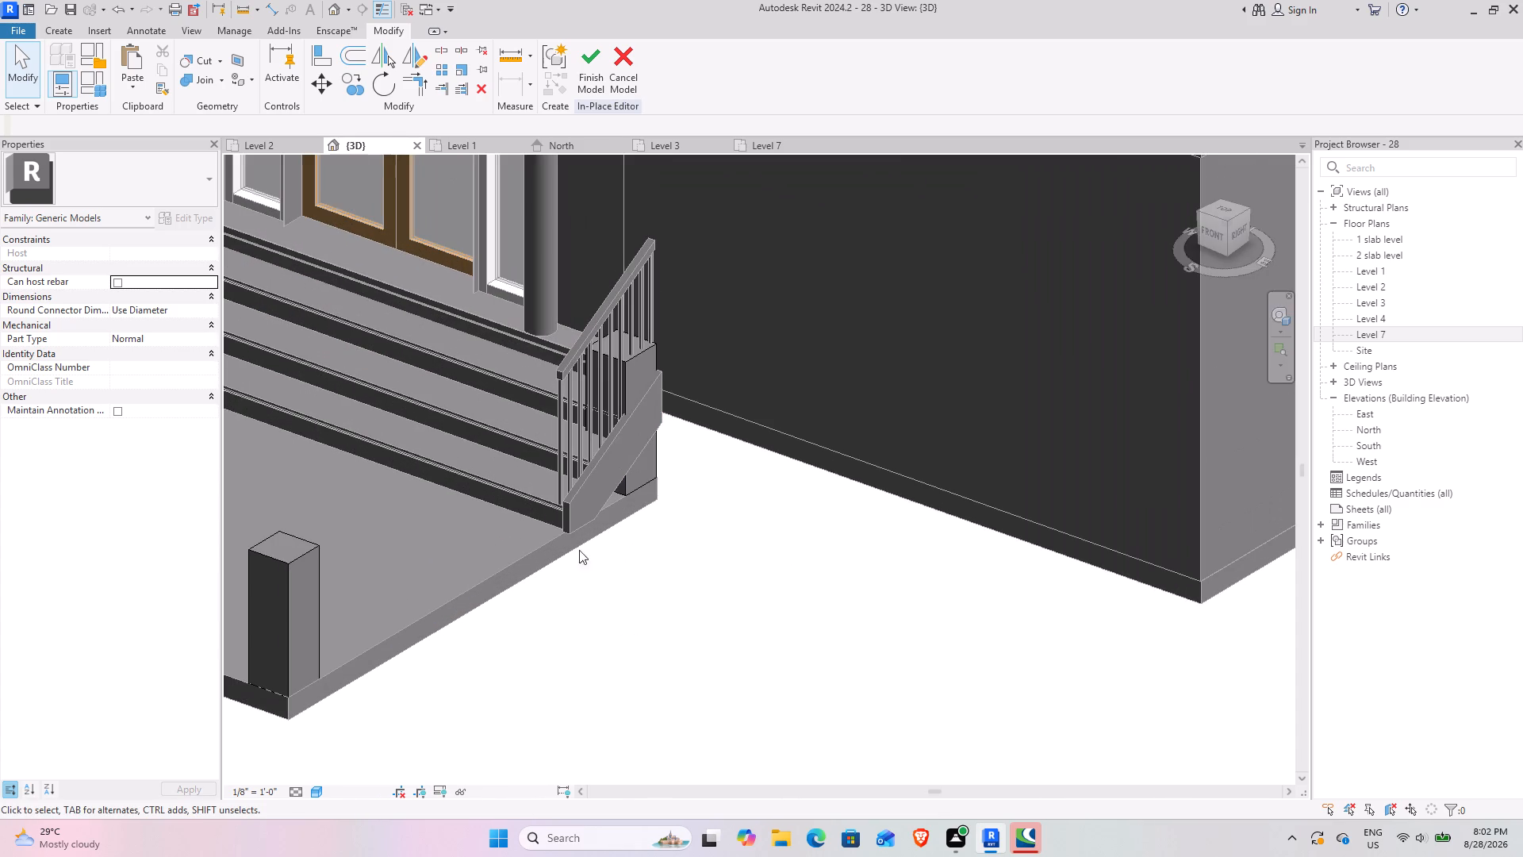
{"action": "scroll", "coordinate": [491, 540], "scroll_direction": "down", "scroll_amount": 5}
{"action": "middle_click_drag", "start_coordinate": [451, 575], "coordinate": [513, 568], "text": "shift"}
{"action": "middle_click_drag", "start_coordinate": [455, 574], "coordinate": [861, 515]}
{"action": "scroll", "coordinate": [687, 517], "scroll_direction": "down", "scroll_amount": 3}
{"action": "middle_click_drag", "start_coordinate": [646, 555], "coordinate": [711, 406], "text": "shift"}
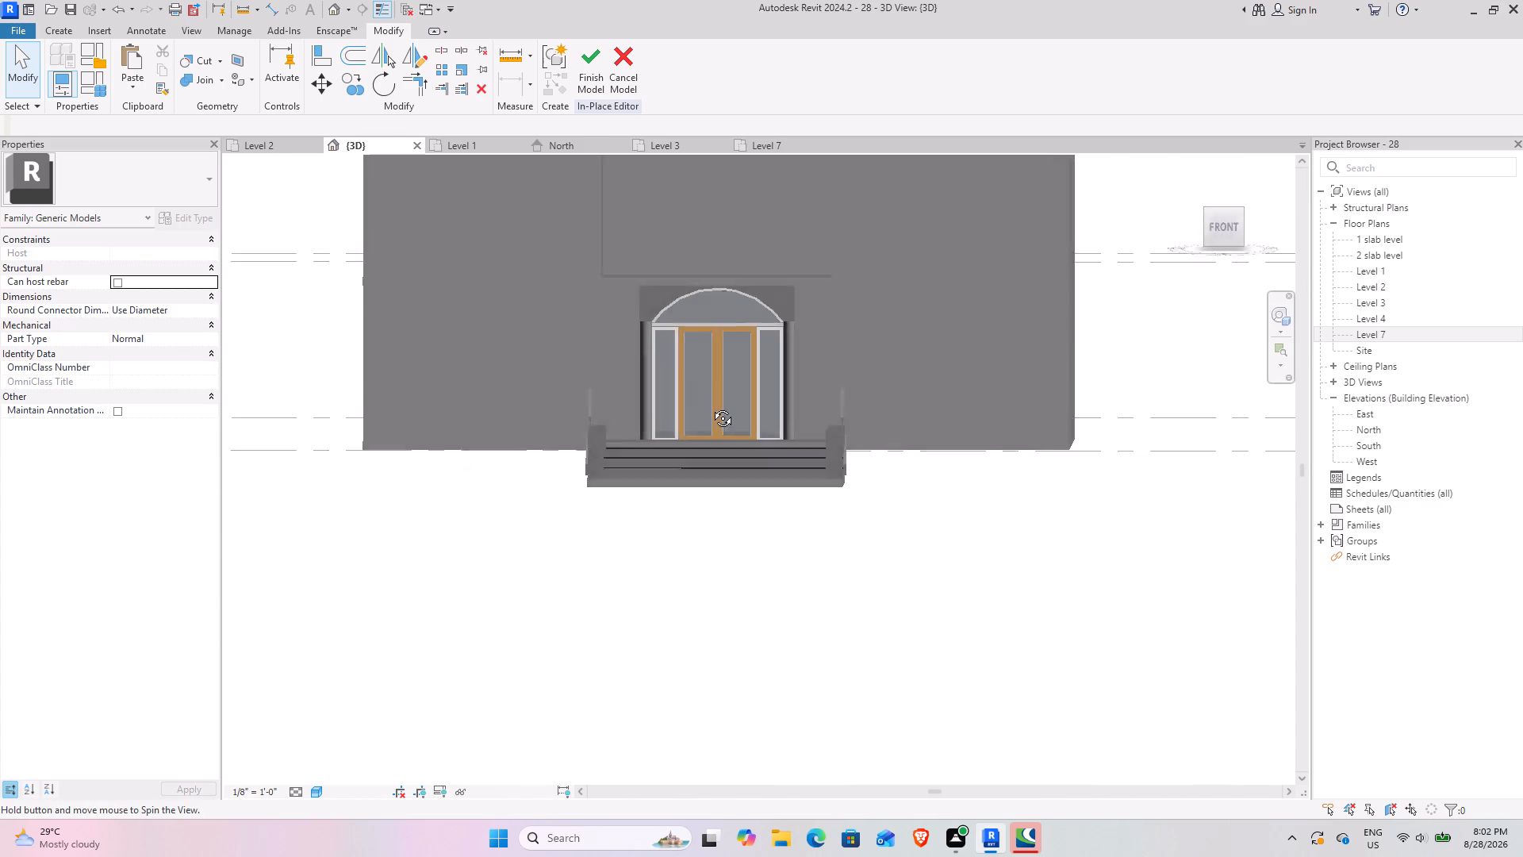
{"action": "middle_click_drag", "start_coordinate": [711, 406], "coordinate": [601, 598], "text": "shift"}
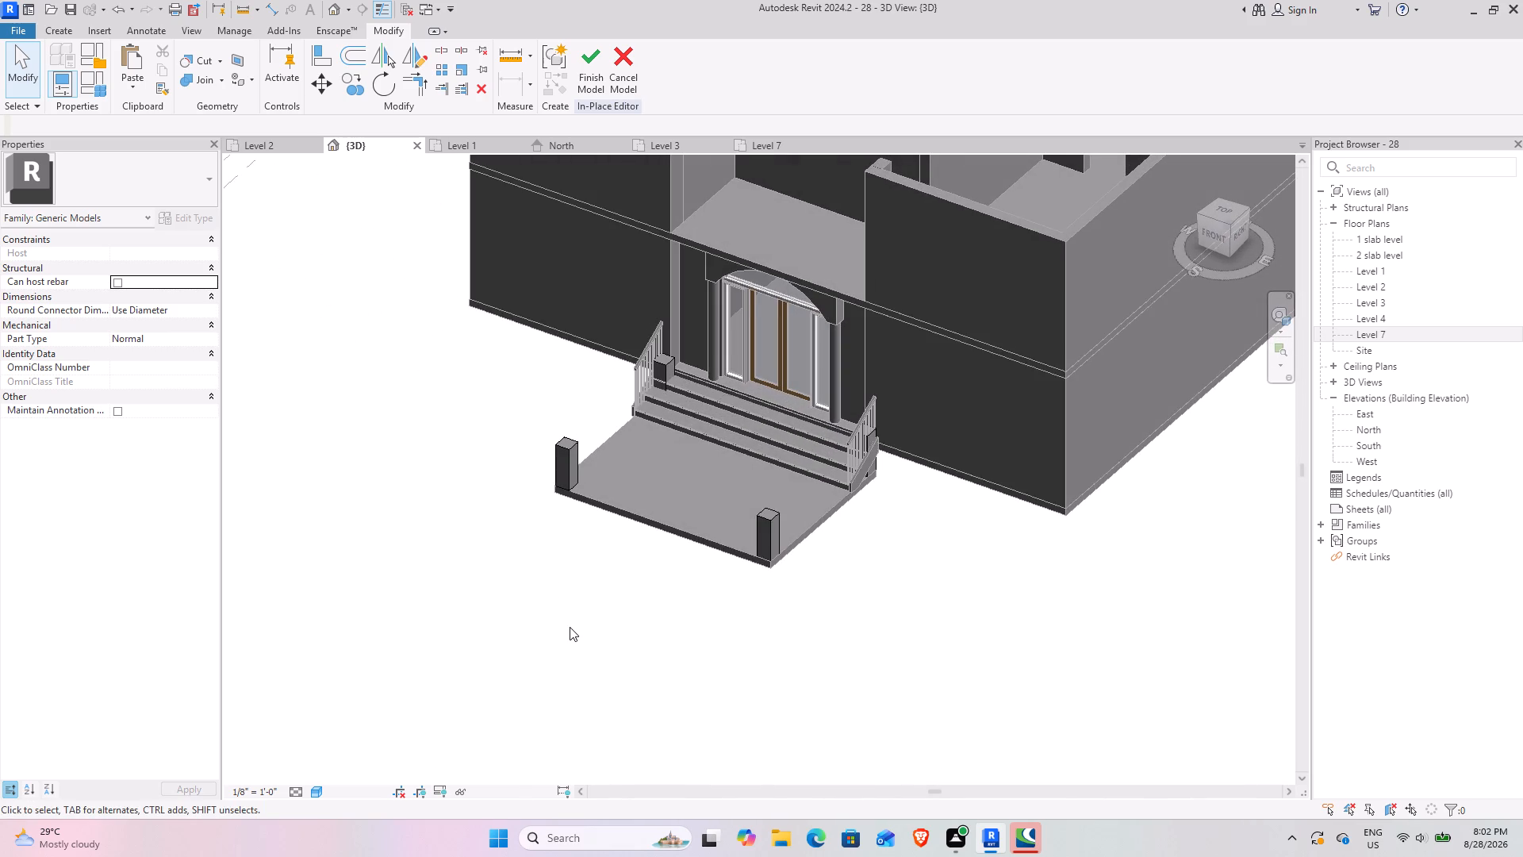
{"action": "middle_click_drag", "start_coordinate": [561, 623], "coordinate": [605, 540], "text": "shift"}
{"action": "scroll", "coordinate": [602, 540], "scroll_direction": "down", "scroll_amount": 3}
{"action": "middle_click_drag", "start_coordinate": [662, 565], "coordinate": [540, 512], "text": "shift"}
{"action": "middle_click_drag", "start_coordinate": [540, 512], "coordinate": [672, 582]}
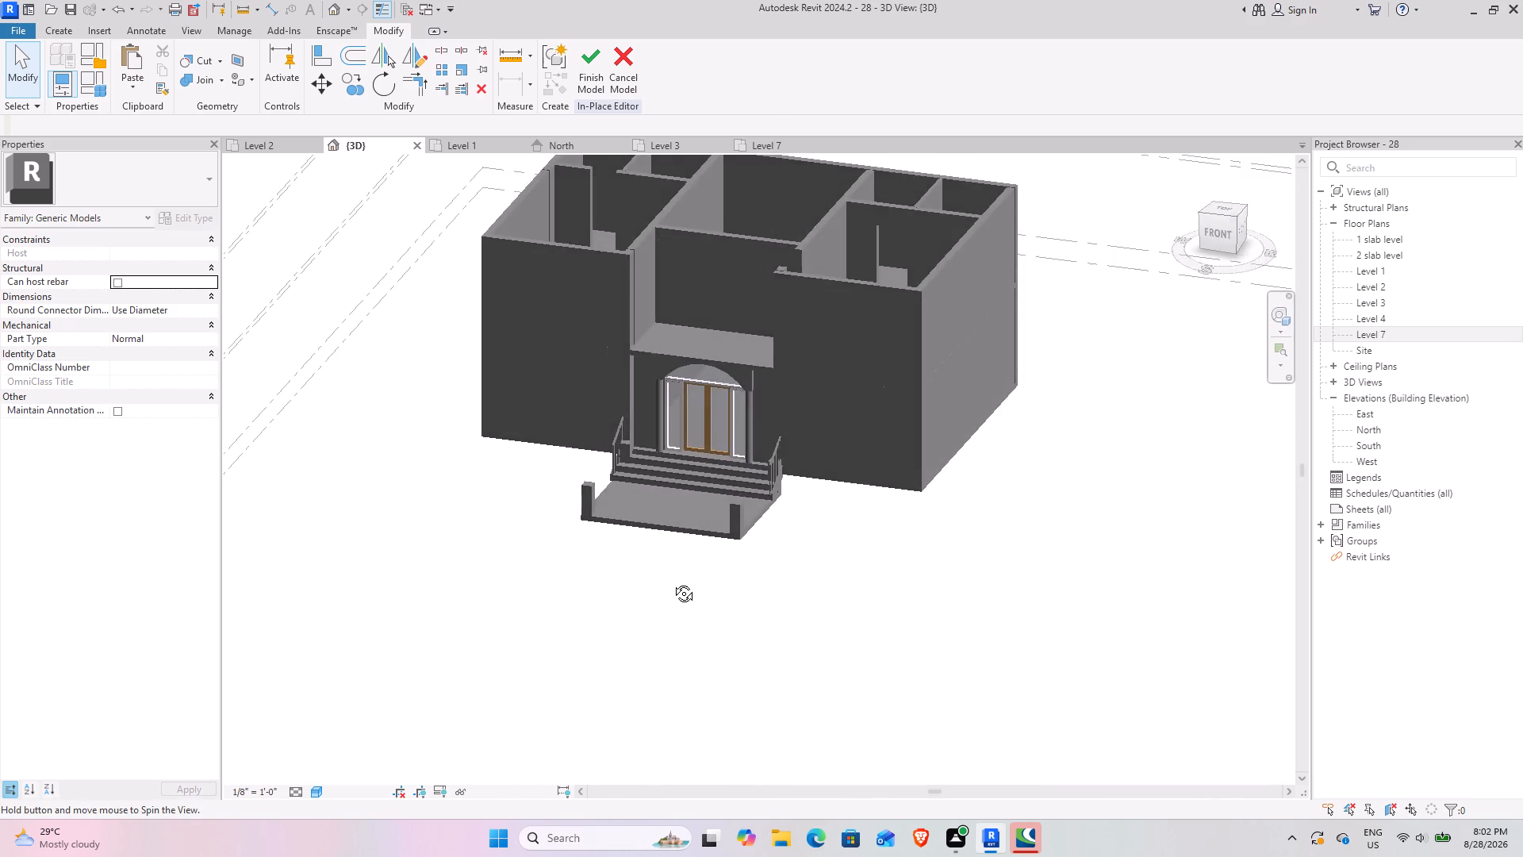
{"action": "middle_click_drag", "start_coordinate": [672, 582], "coordinate": [608, 575]}
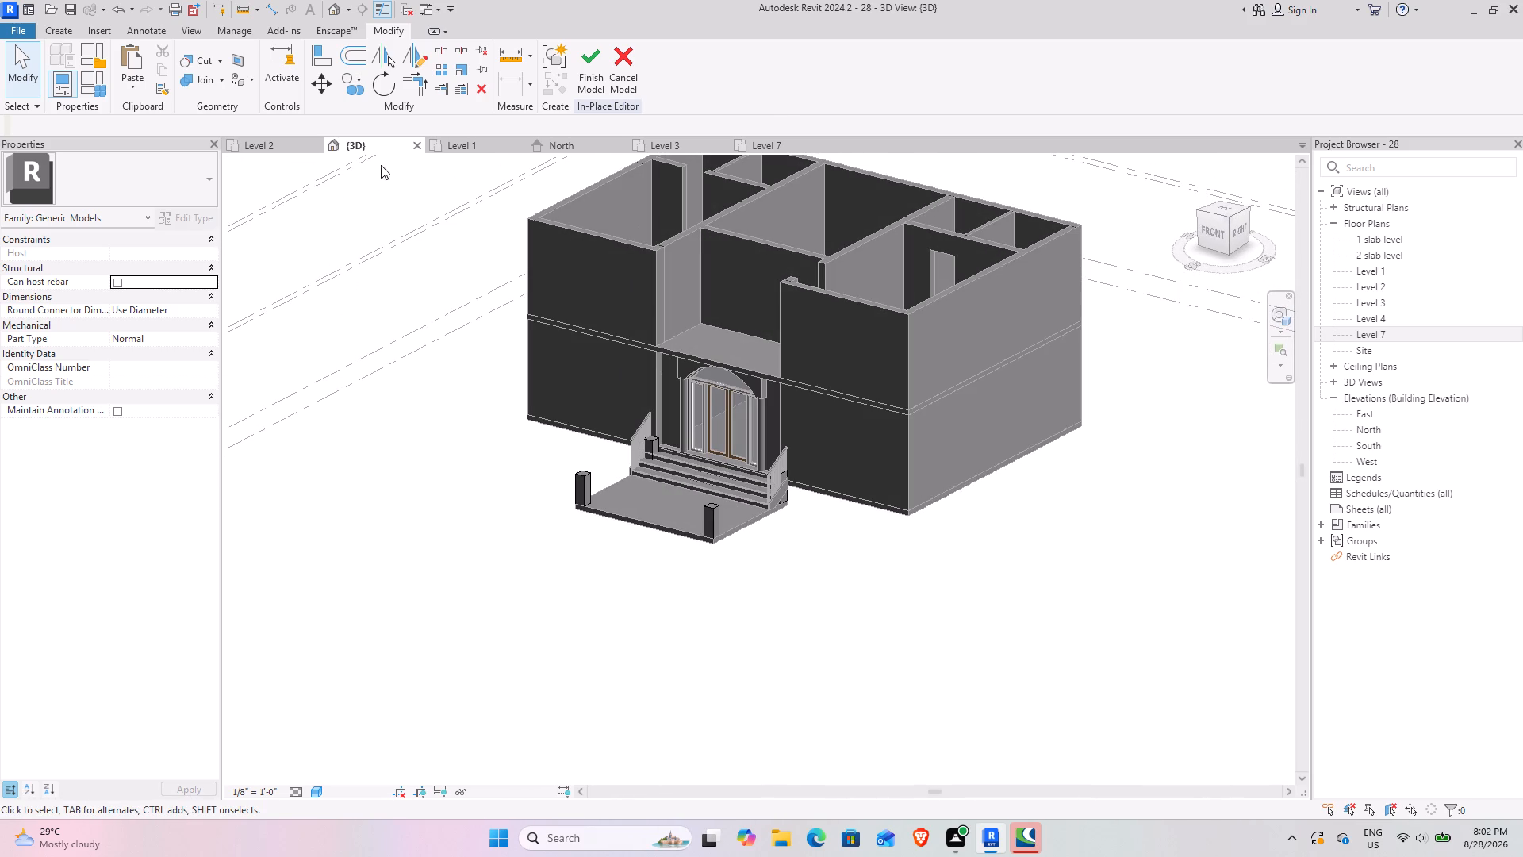
Start another extrusion and pick the top face of the outer column base as its work plane.
{"action": "left_click", "coordinate": [55, 27]}
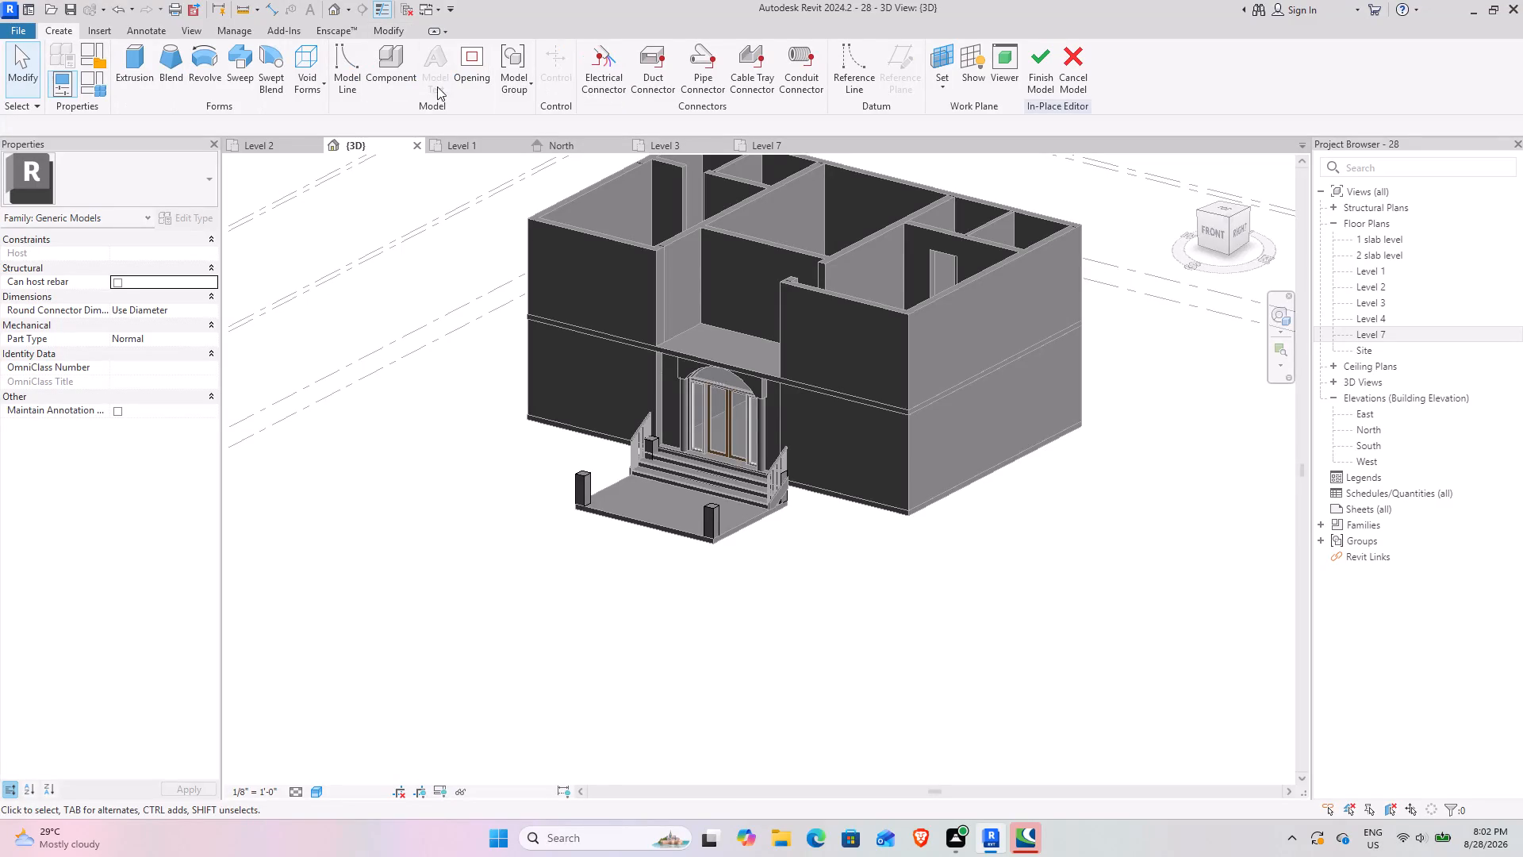
{"action": "left_click", "coordinate": [155, 61]}
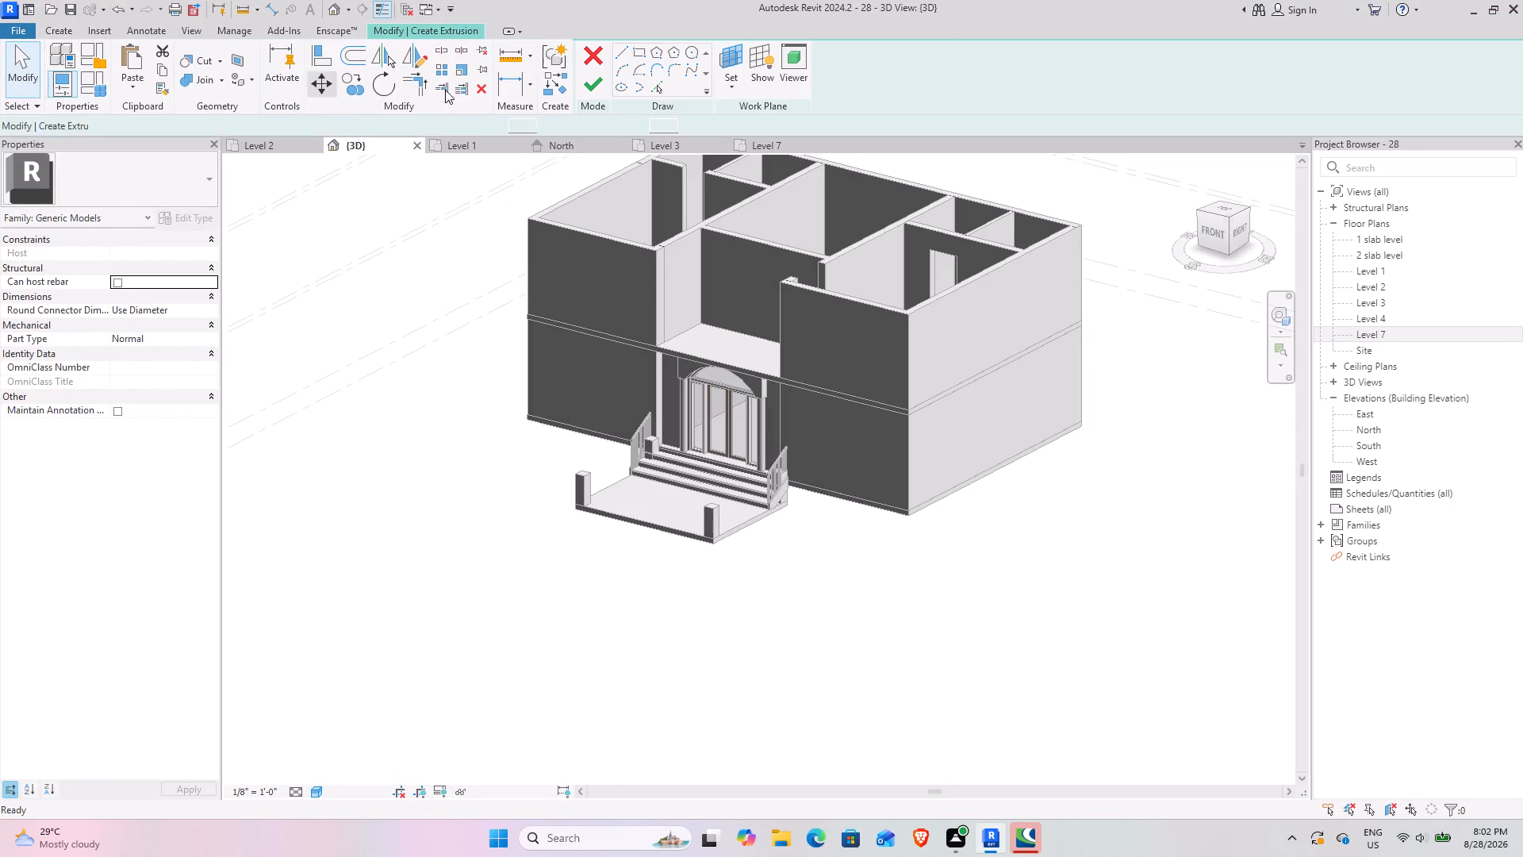
{"action": "left_click", "coordinate": [735, 82]}
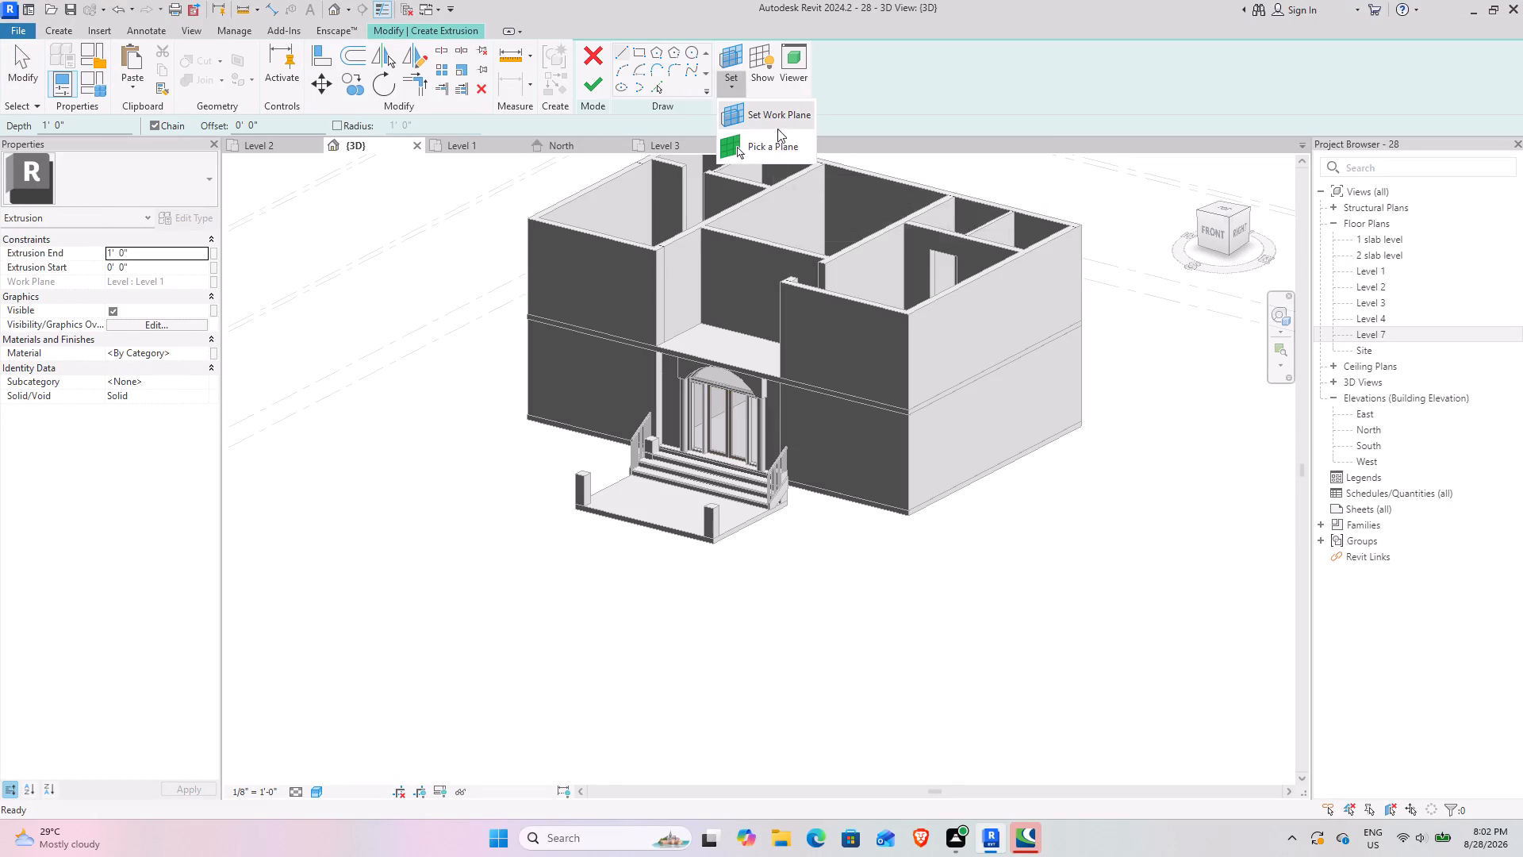
{"action": "left_click", "coordinate": [774, 151]}
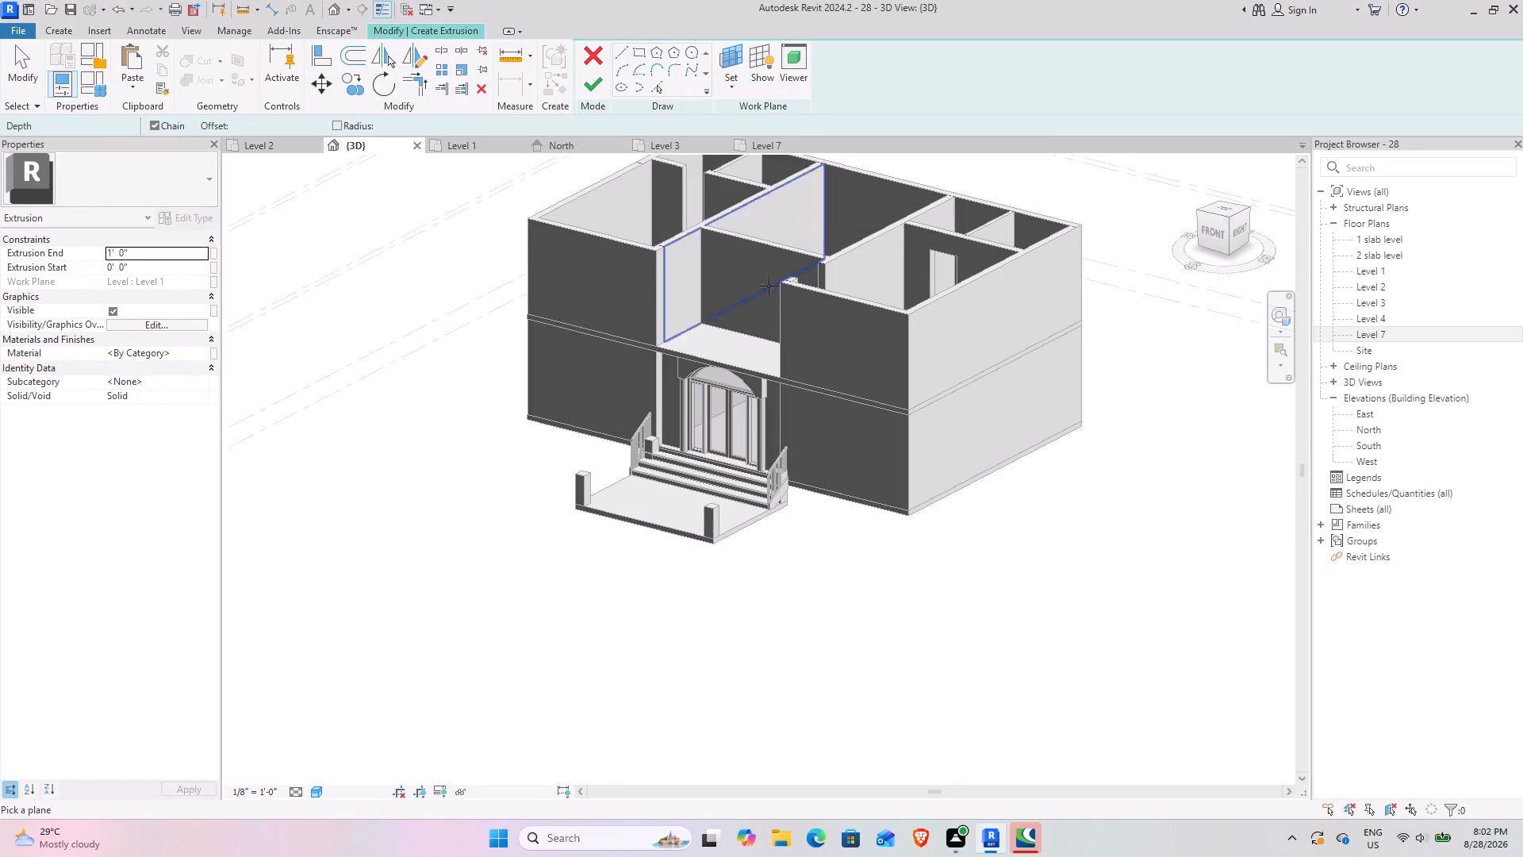
{"action": "scroll", "coordinate": [711, 501], "scroll_direction": "up", "scroll_amount": 10}
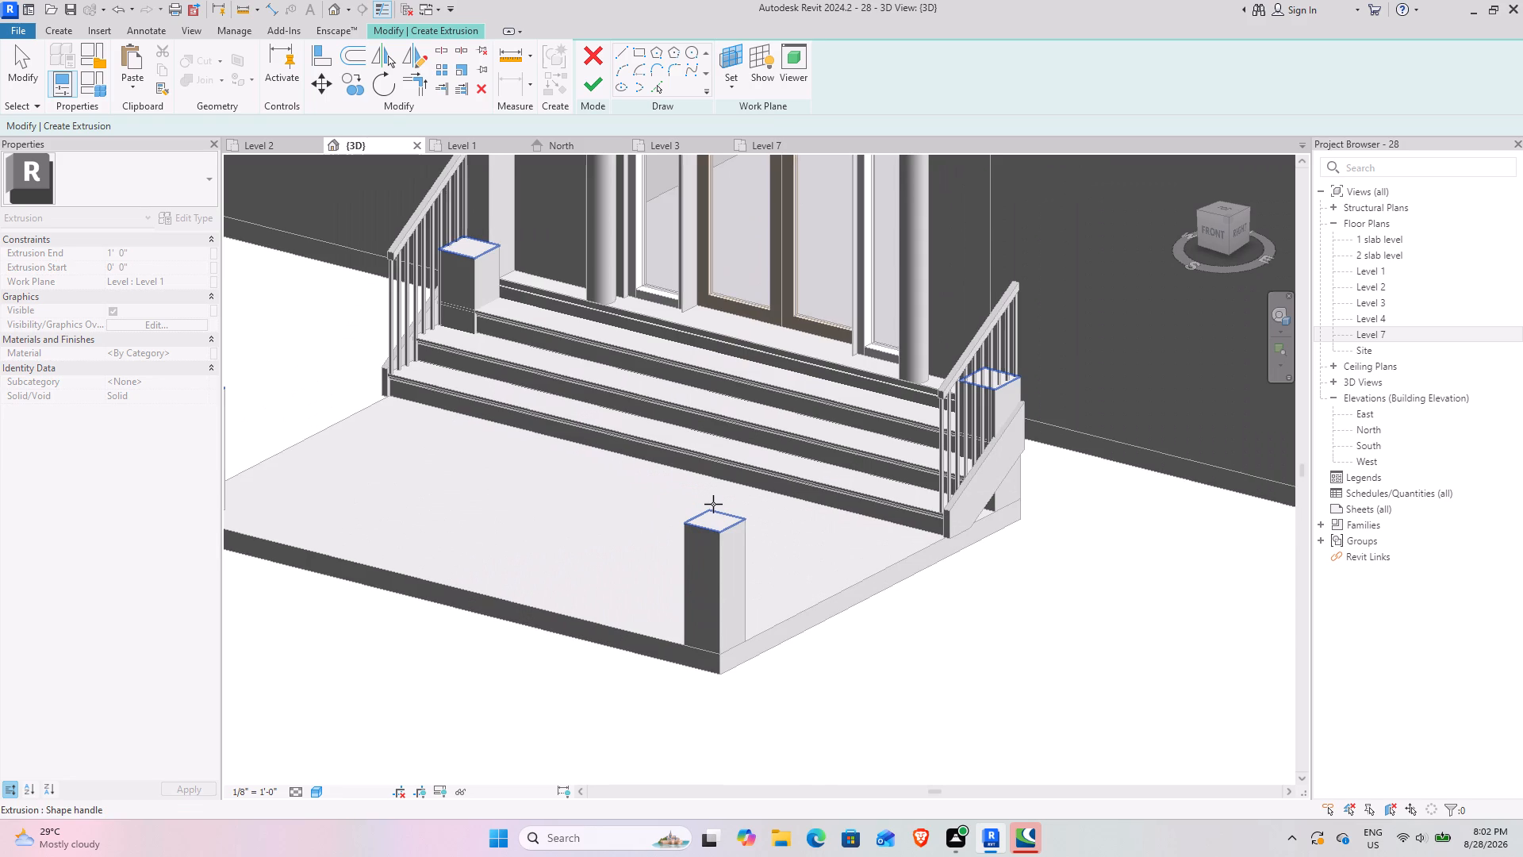
{"action": "left_click", "coordinate": [713, 504]}
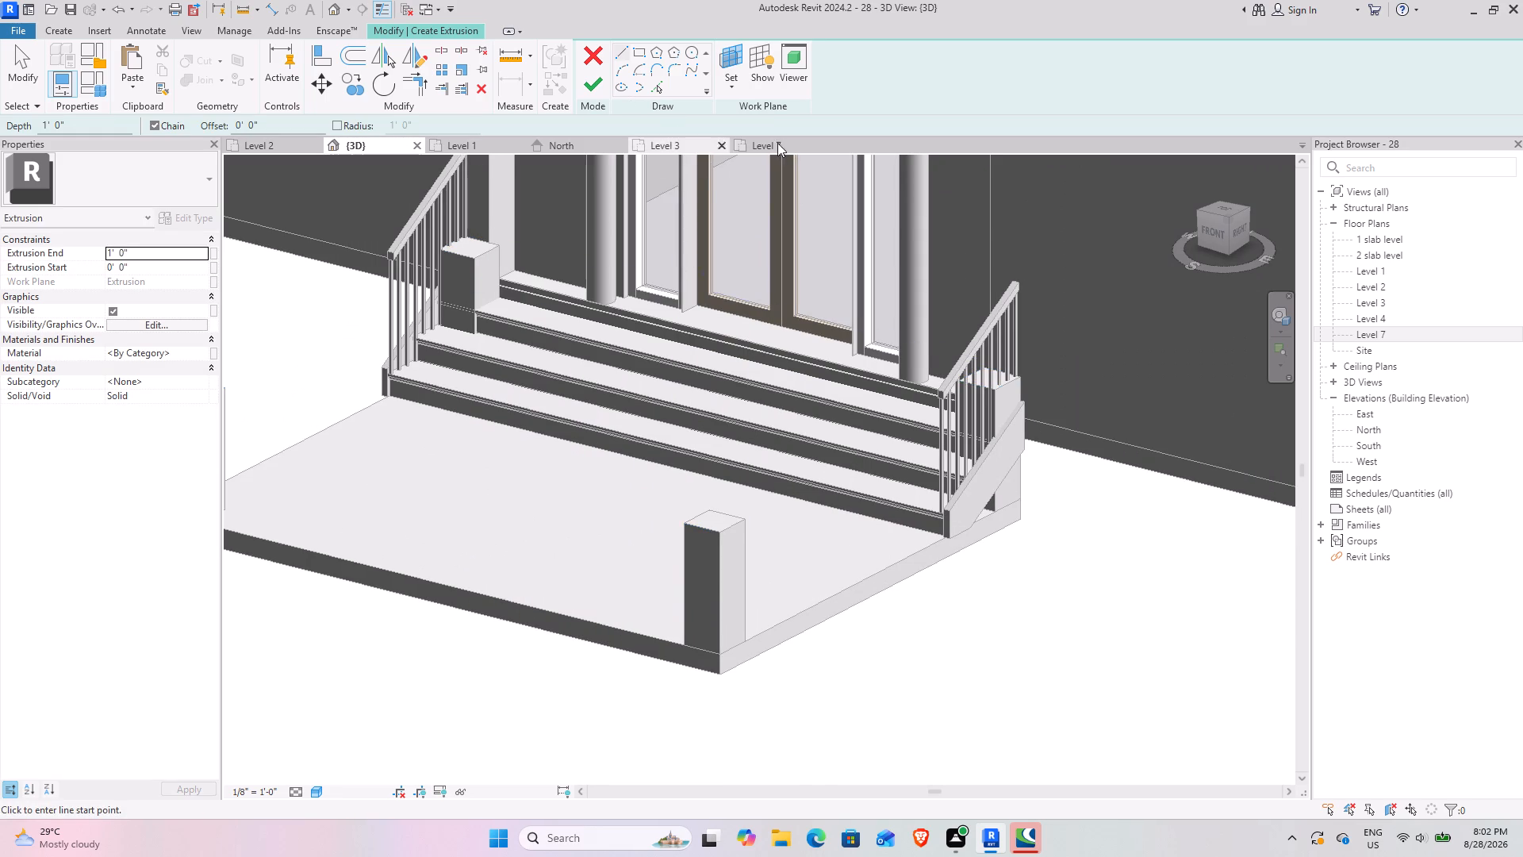
In the Level 7 plan, sketch a circle of about 0'-4" radius over the round column traced beside the house wall at the stair's left end.
{"action": "left_click", "coordinate": [785, 147]}
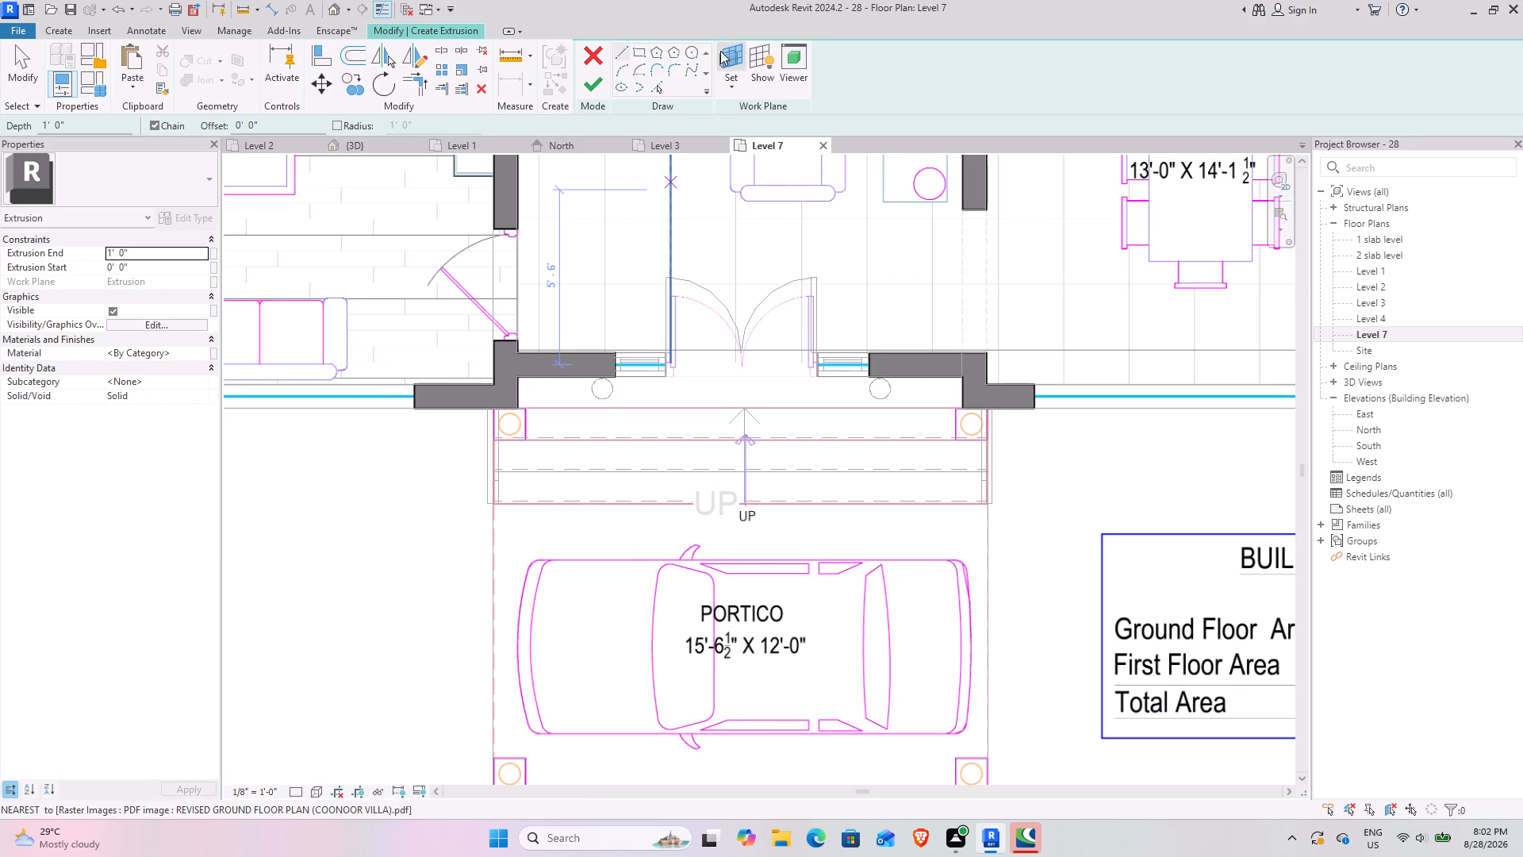
{"action": "left_click", "coordinate": [654, 92]}
{"action": "scroll", "coordinate": [498, 421], "scroll_direction": "up", "scroll_amount": 8}
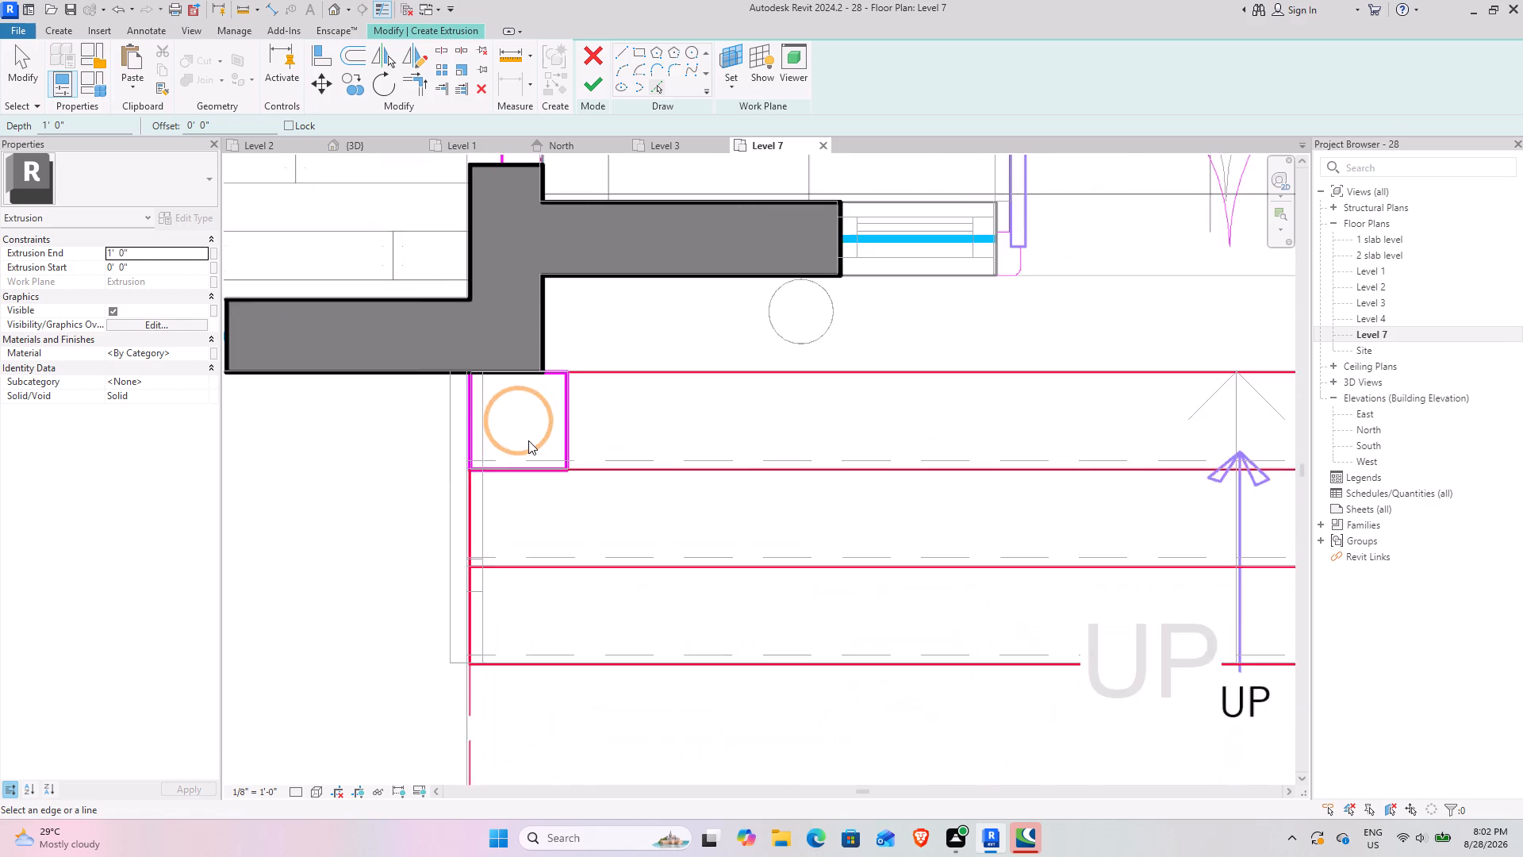
{"action": "scroll", "coordinate": [528, 440], "scroll_direction": "up", "scroll_amount": 4}
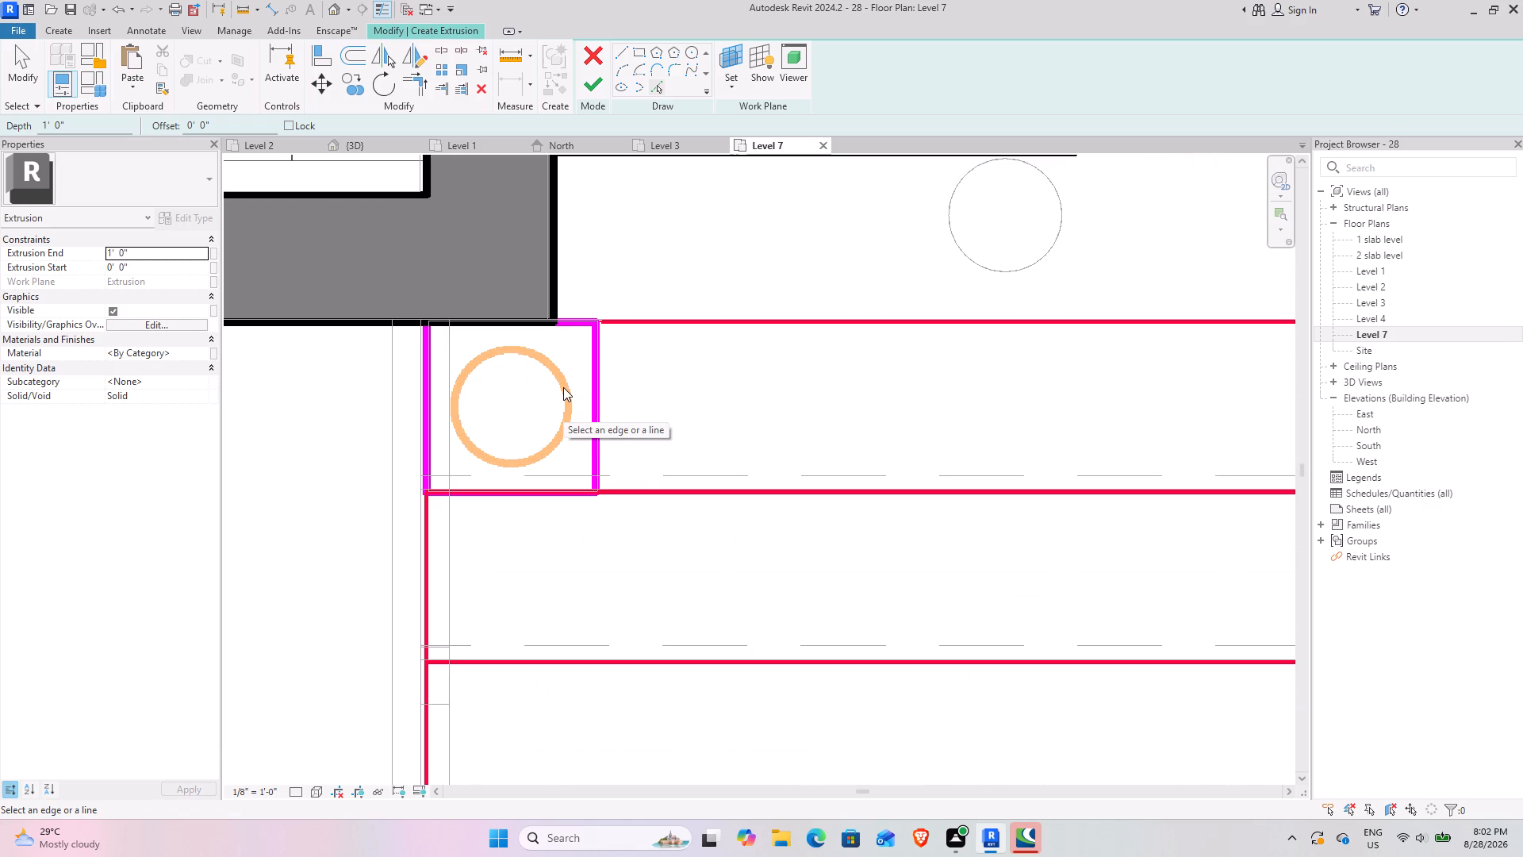
{"action": "key", "text": "Tab"}
{"action": "key", "text": "Tab"}
{"action": "key", "text": "Tab"}
{"action": "key", "text": "Tab"}
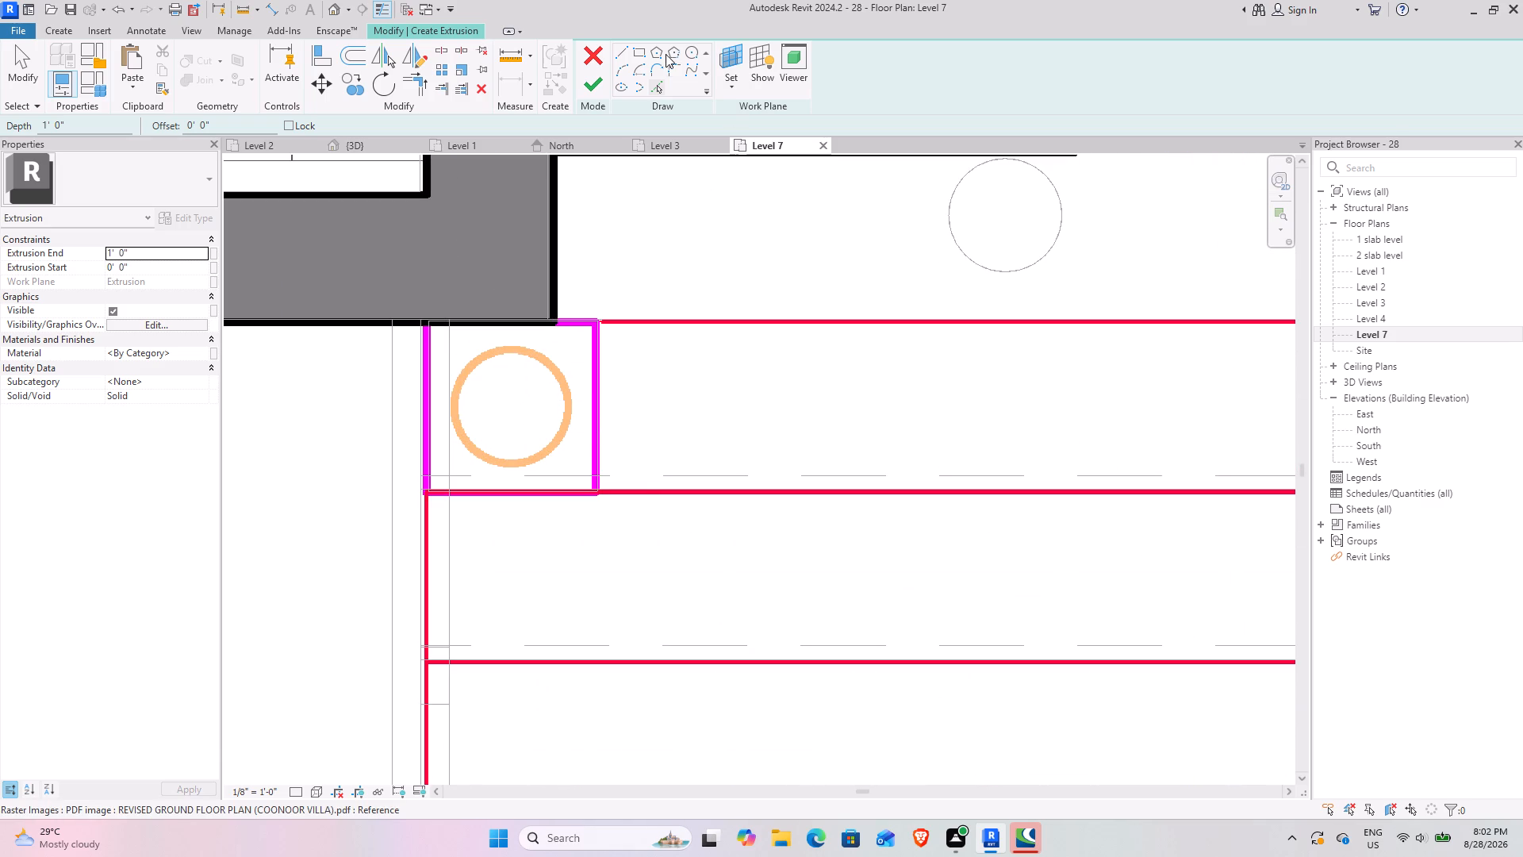
{"action": "left_click", "coordinate": [695, 51]}
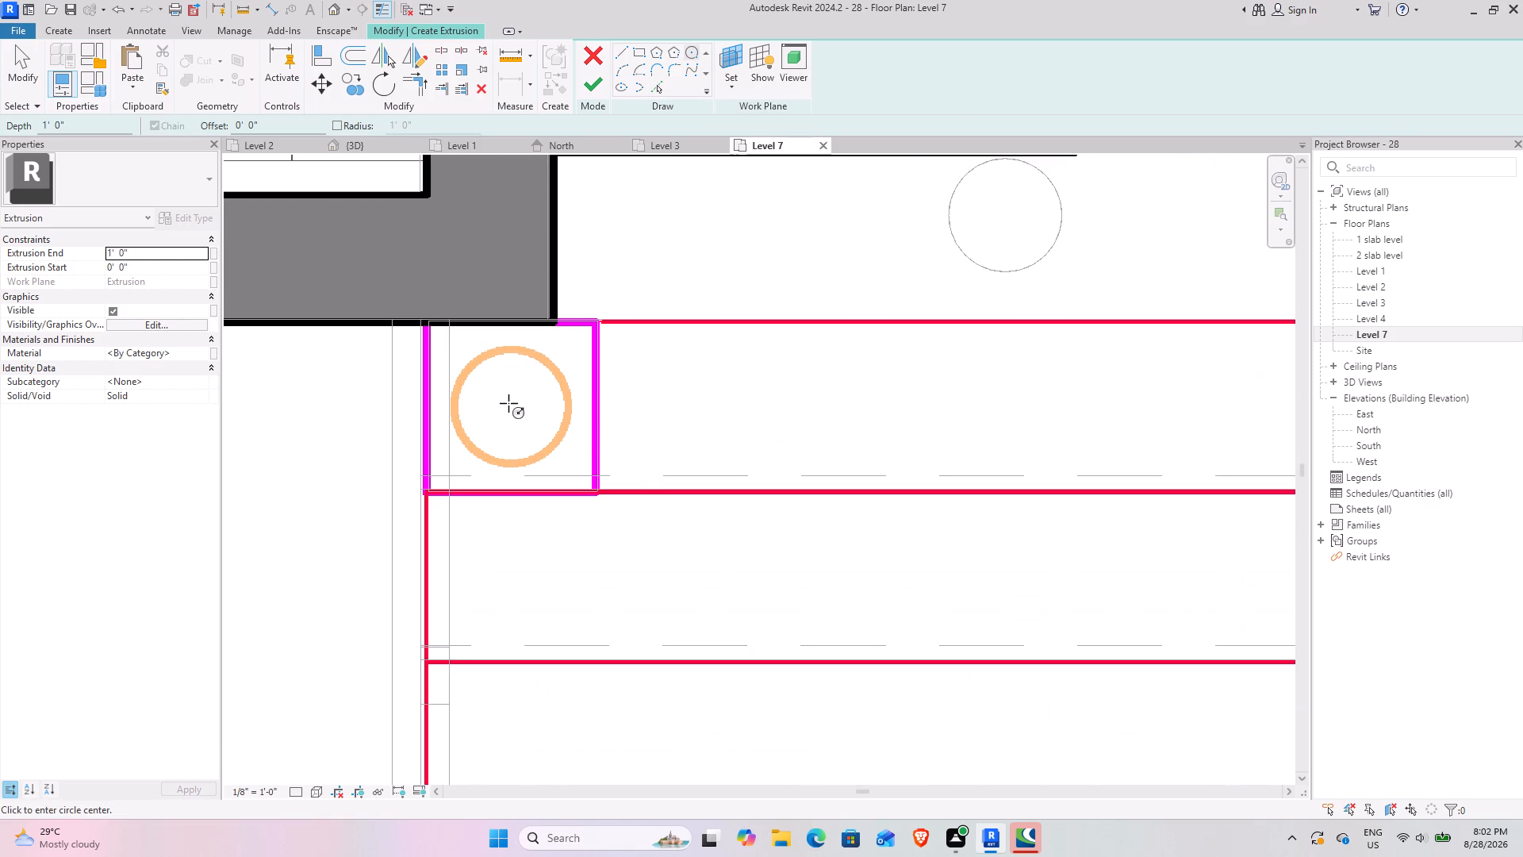
{"action": "left_click", "coordinate": [508, 403]}
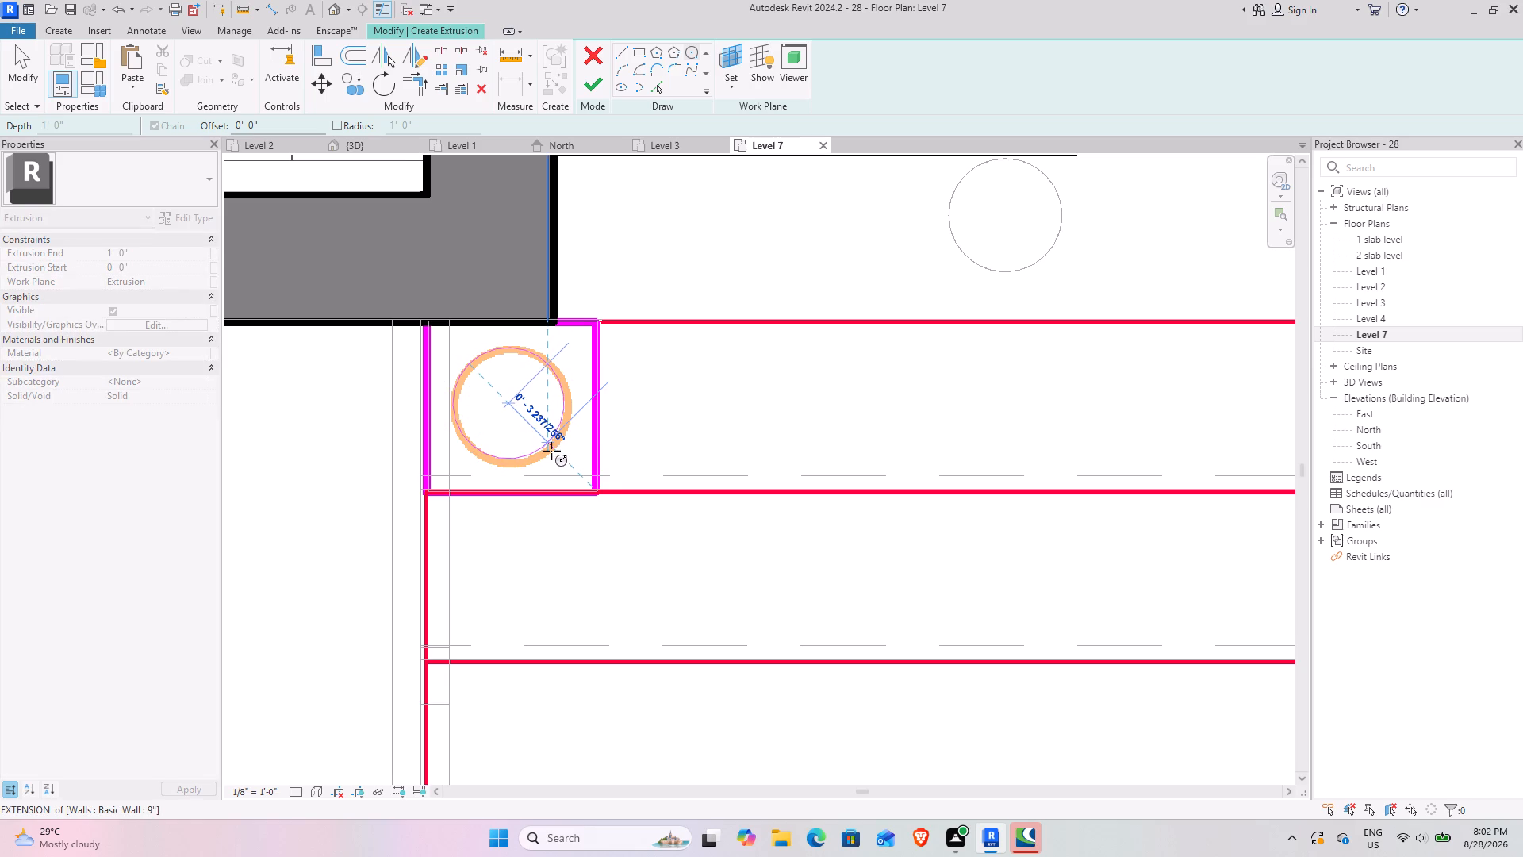
{"action": "left_click", "coordinate": [553, 451]}
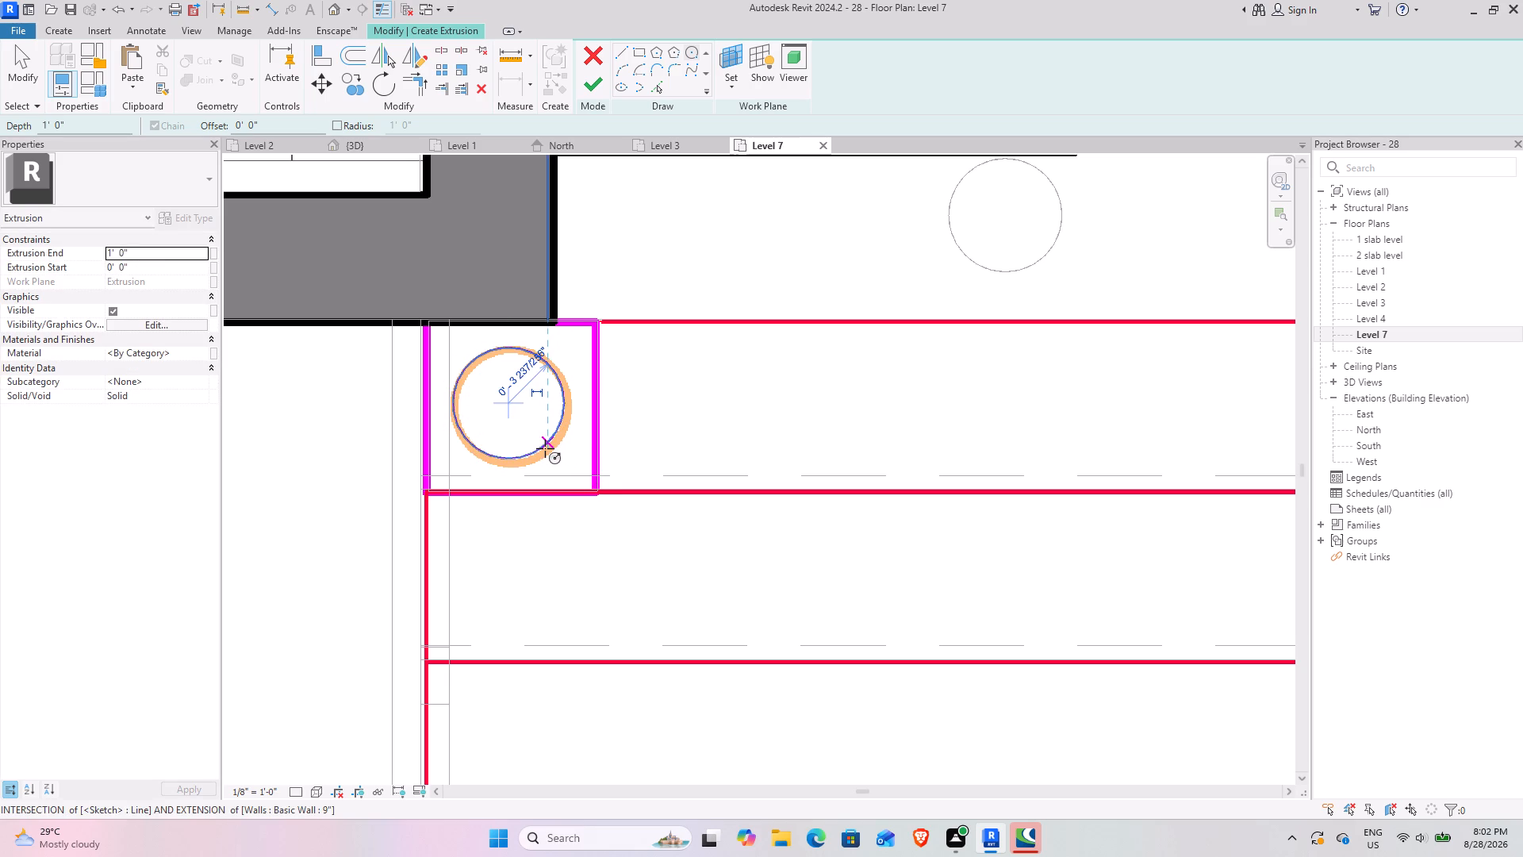
{"action": "key", "text": "Escape"}
{"action": "key", "text": "Escape"}
{"action": "key", "text": "Escape"}
Nudge the sketched circle slightly so it lines up with the round column on the plan image.
{"action": "left_click_drag", "start_coordinate": [395, 319], "coordinate": [543, 414]}
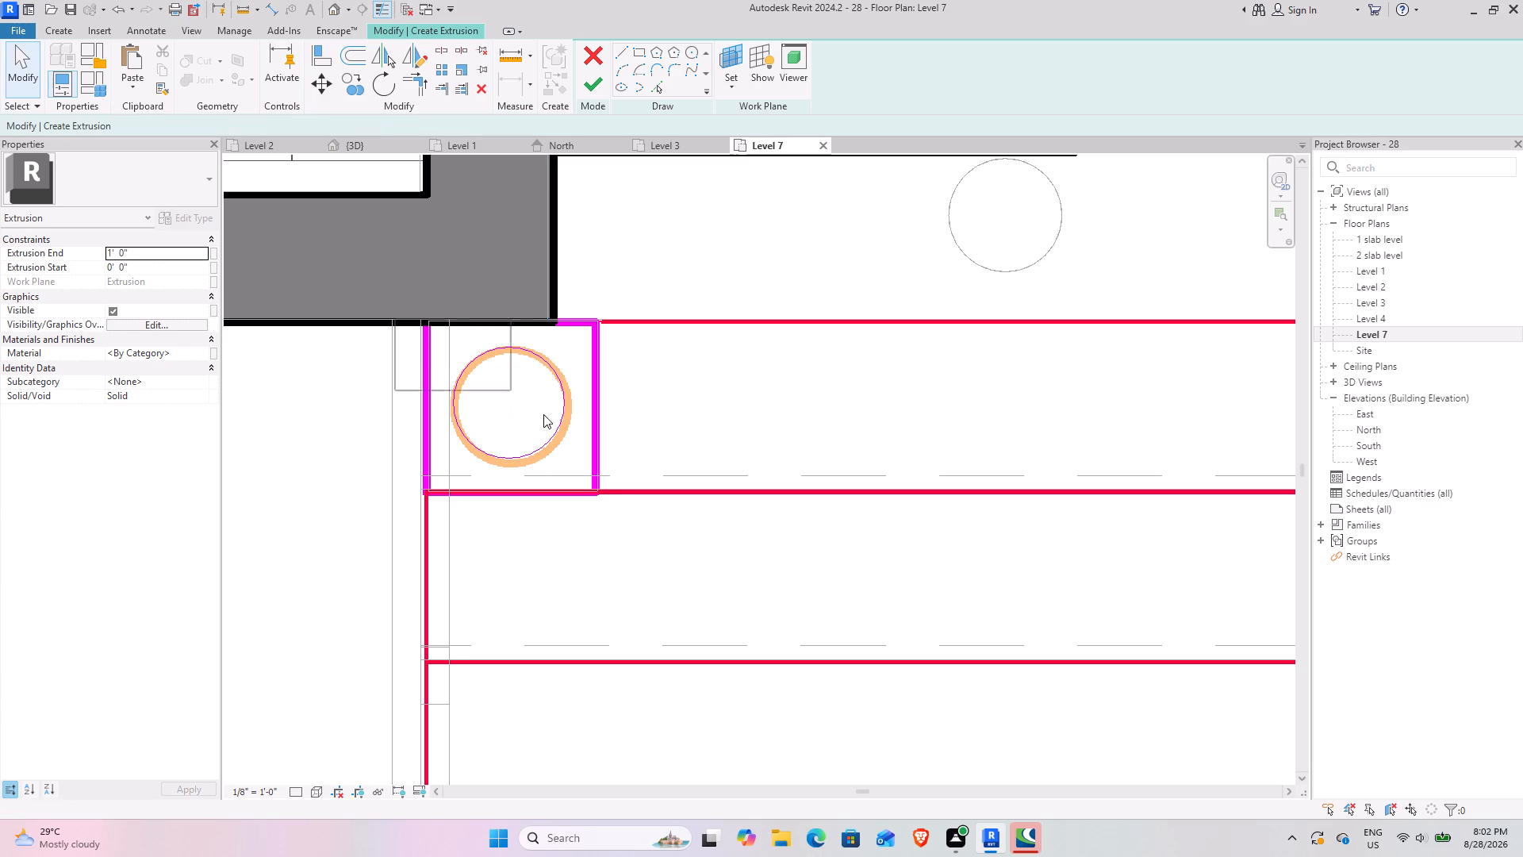
{"action": "left_click_drag", "start_coordinate": [543, 414], "coordinate": [603, 483]}
{"action": "key", "text": "Right"}
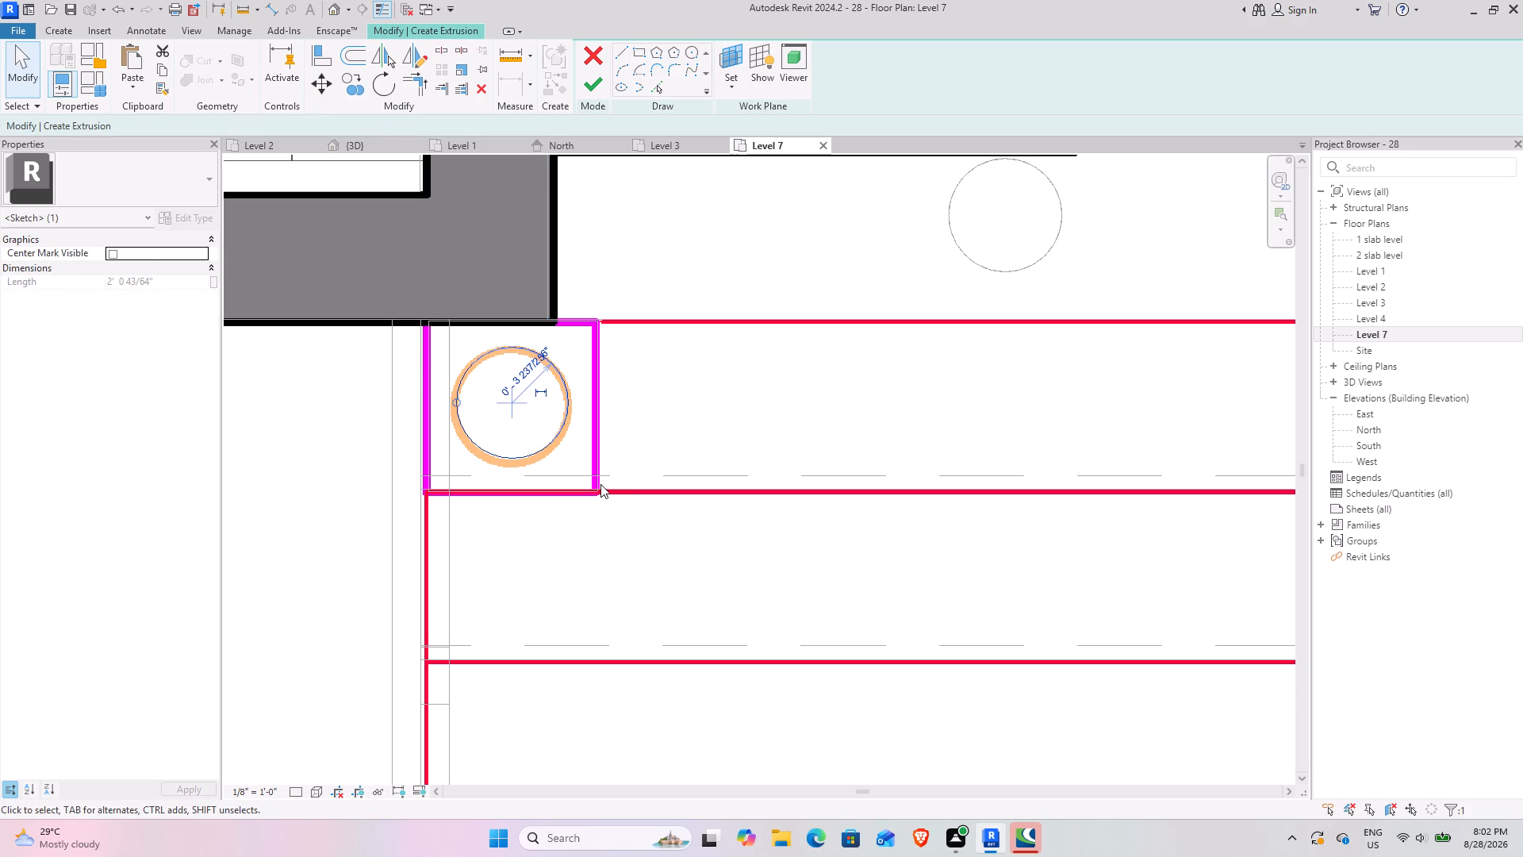
{"action": "key", "text": "Down"}
{"action": "key", "text": "Left"}
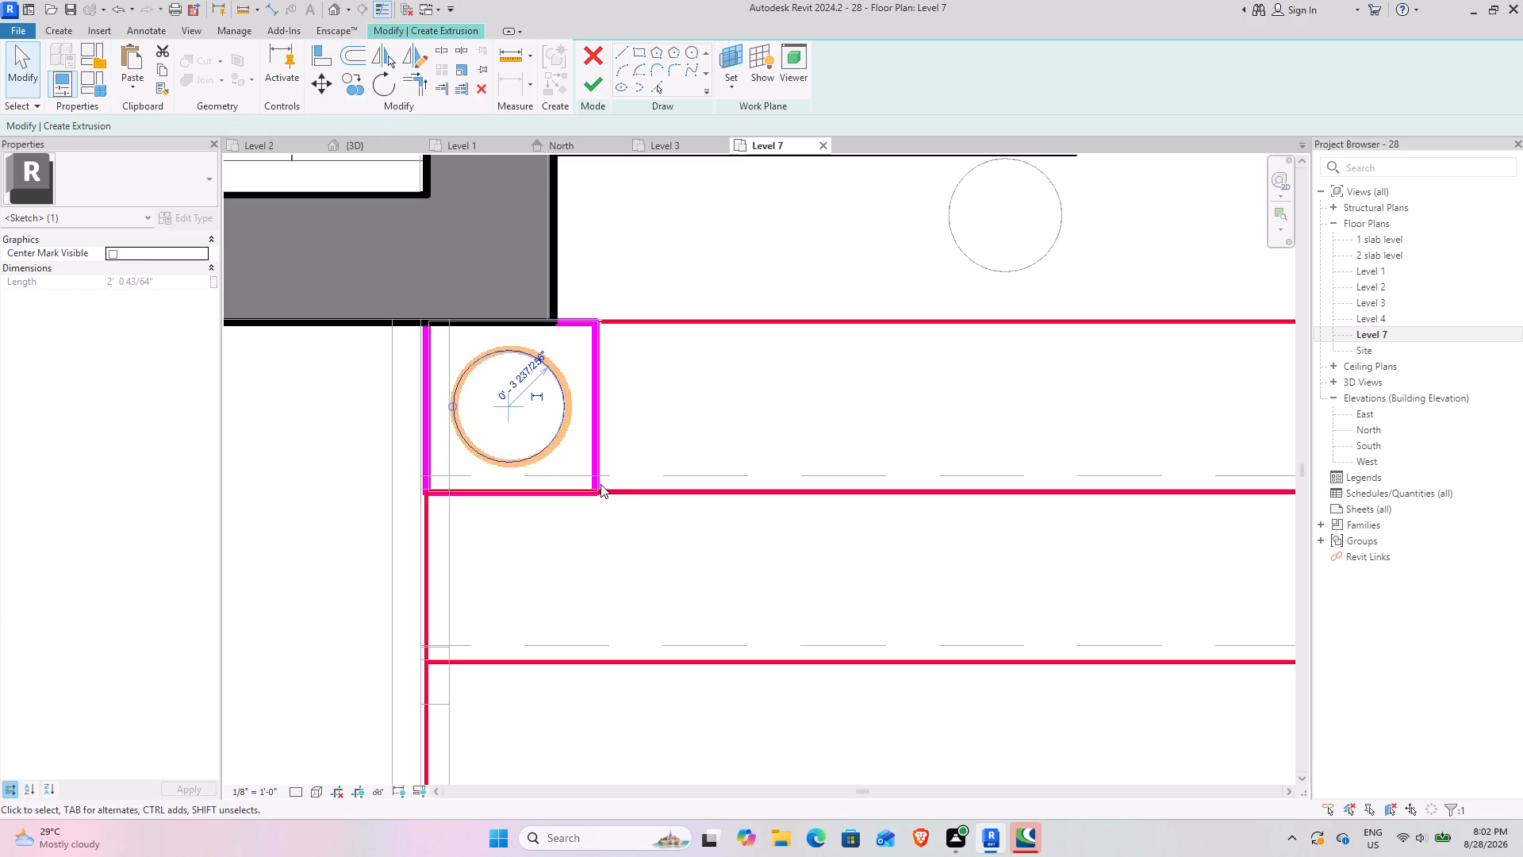
{"action": "key", "text": "Right"}
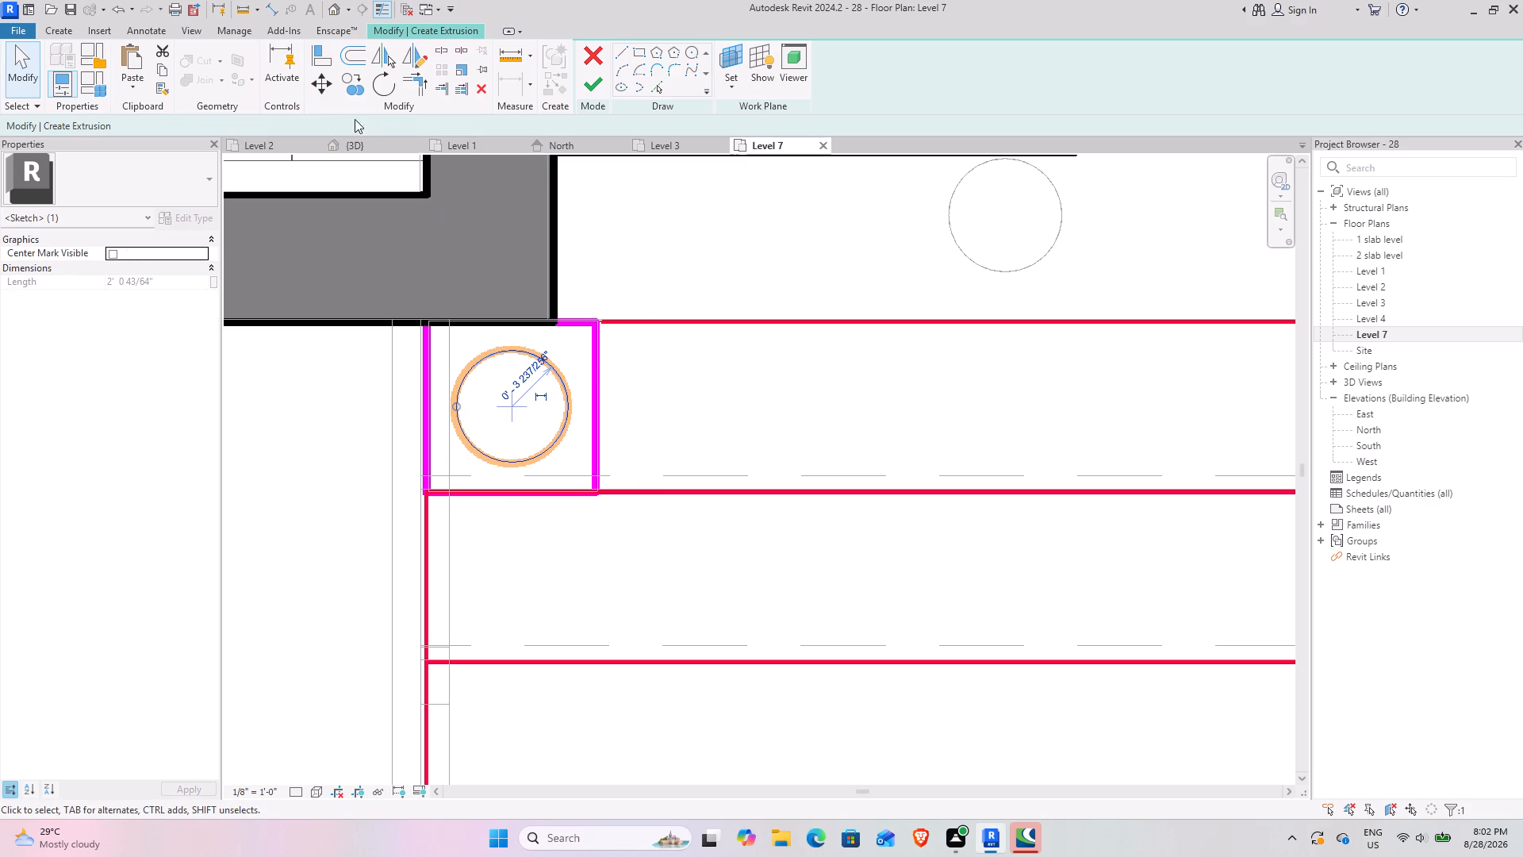
Copy the circle to the other three portico column bases, using matching corners of the base squares as reference points.
{"action": "left_click", "coordinate": [355, 87]}
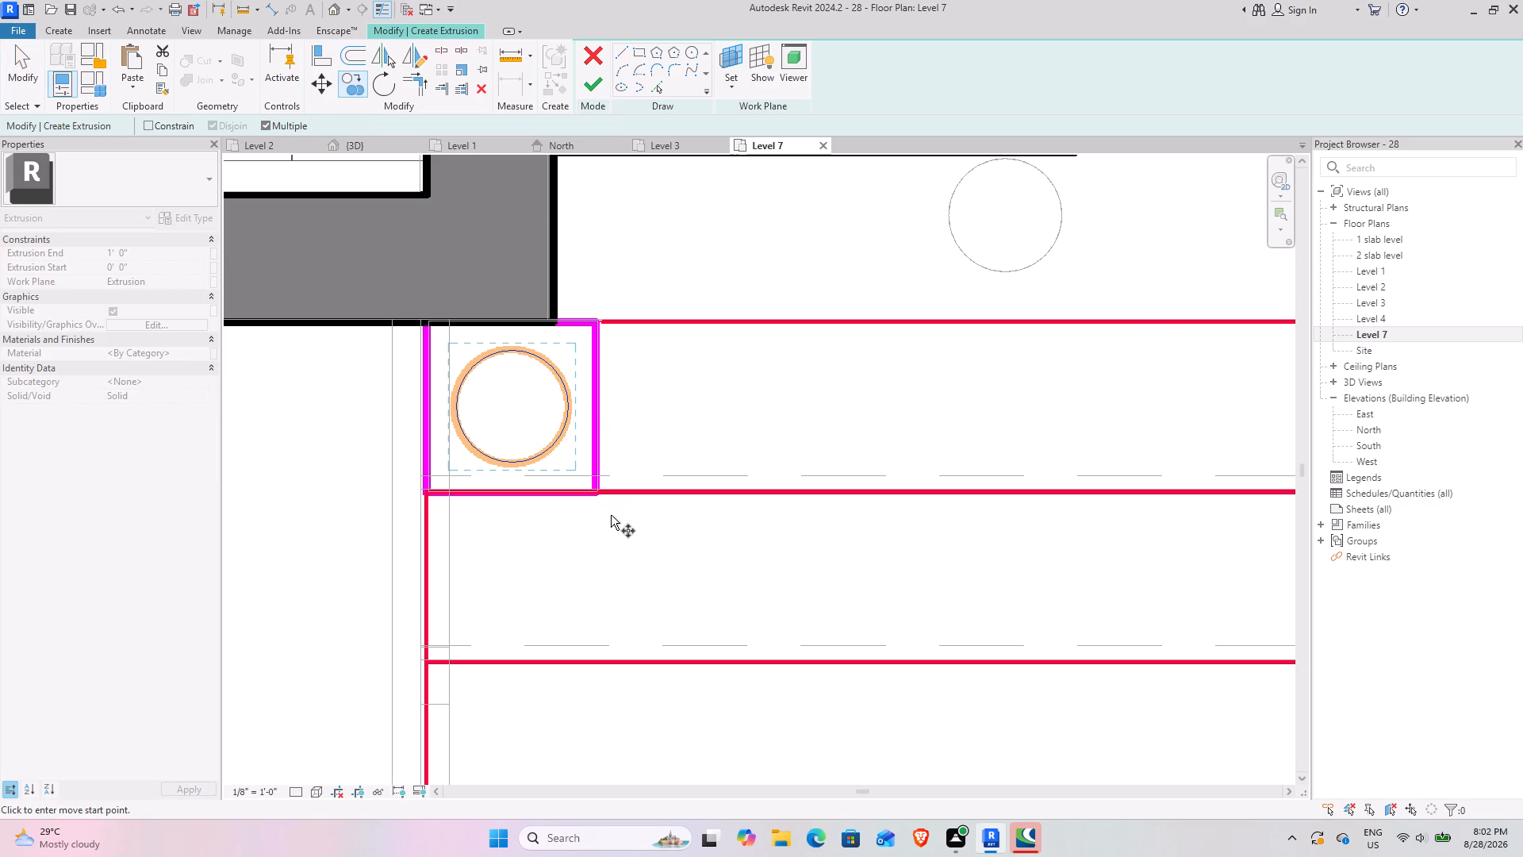
{"action": "left_click", "coordinate": [593, 489]}
{"action": "scroll", "coordinate": [834, 567], "scroll_direction": "down", "scroll_amount": 3}
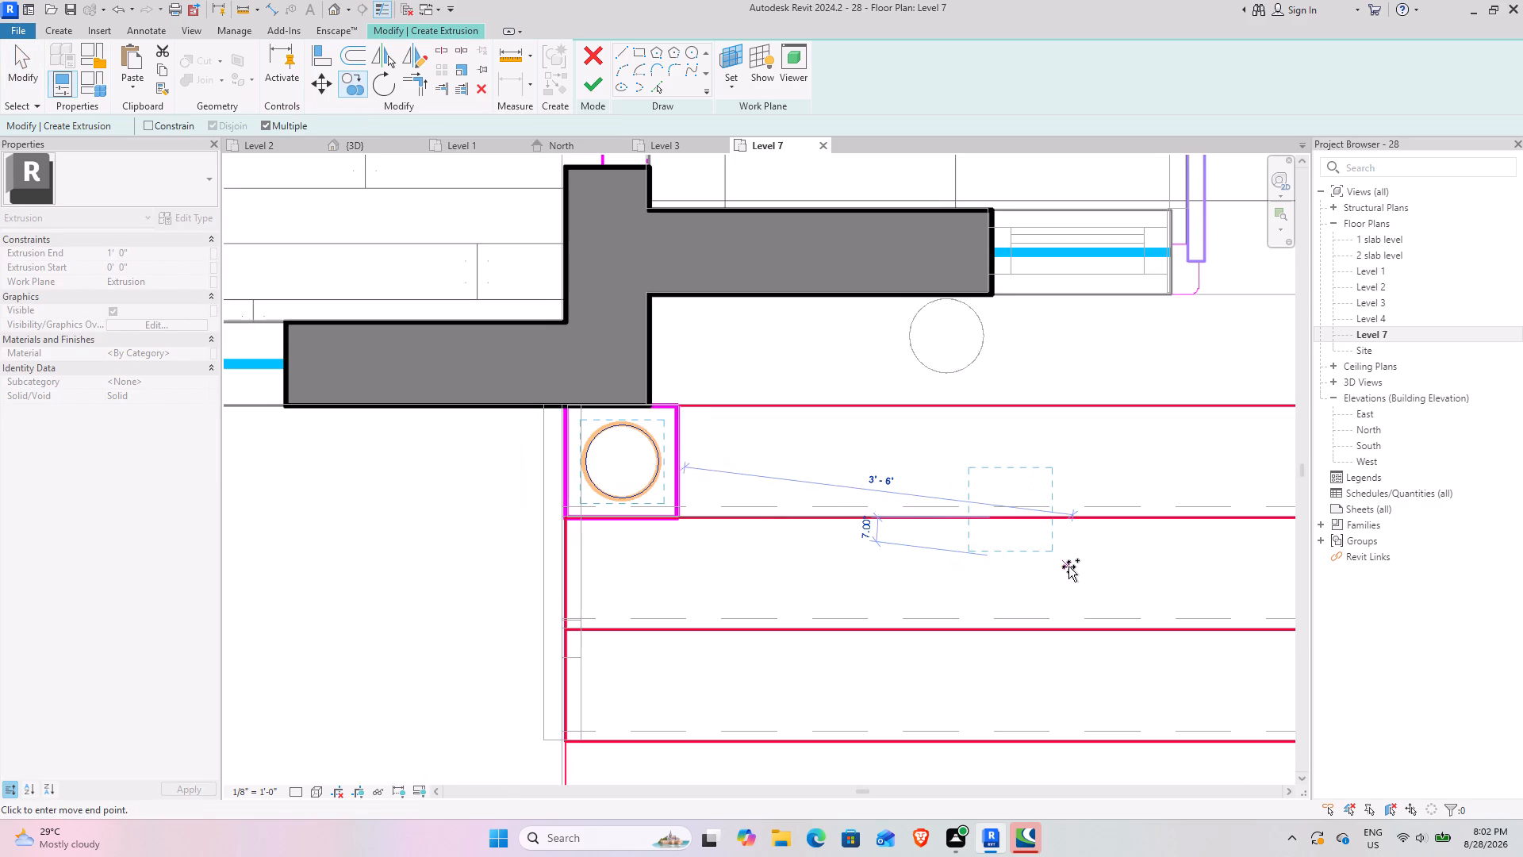
{"action": "middle_click_drag", "start_coordinate": [1060, 567], "coordinate": [159, 525]}
{"action": "scroll", "coordinate": [162, 525], "scroll_direction": "down", "scroll_amount": 1}
{"action": "middle_click_drag", "start_coordinate": [1126, 519], "coordinate": [356, 504]}
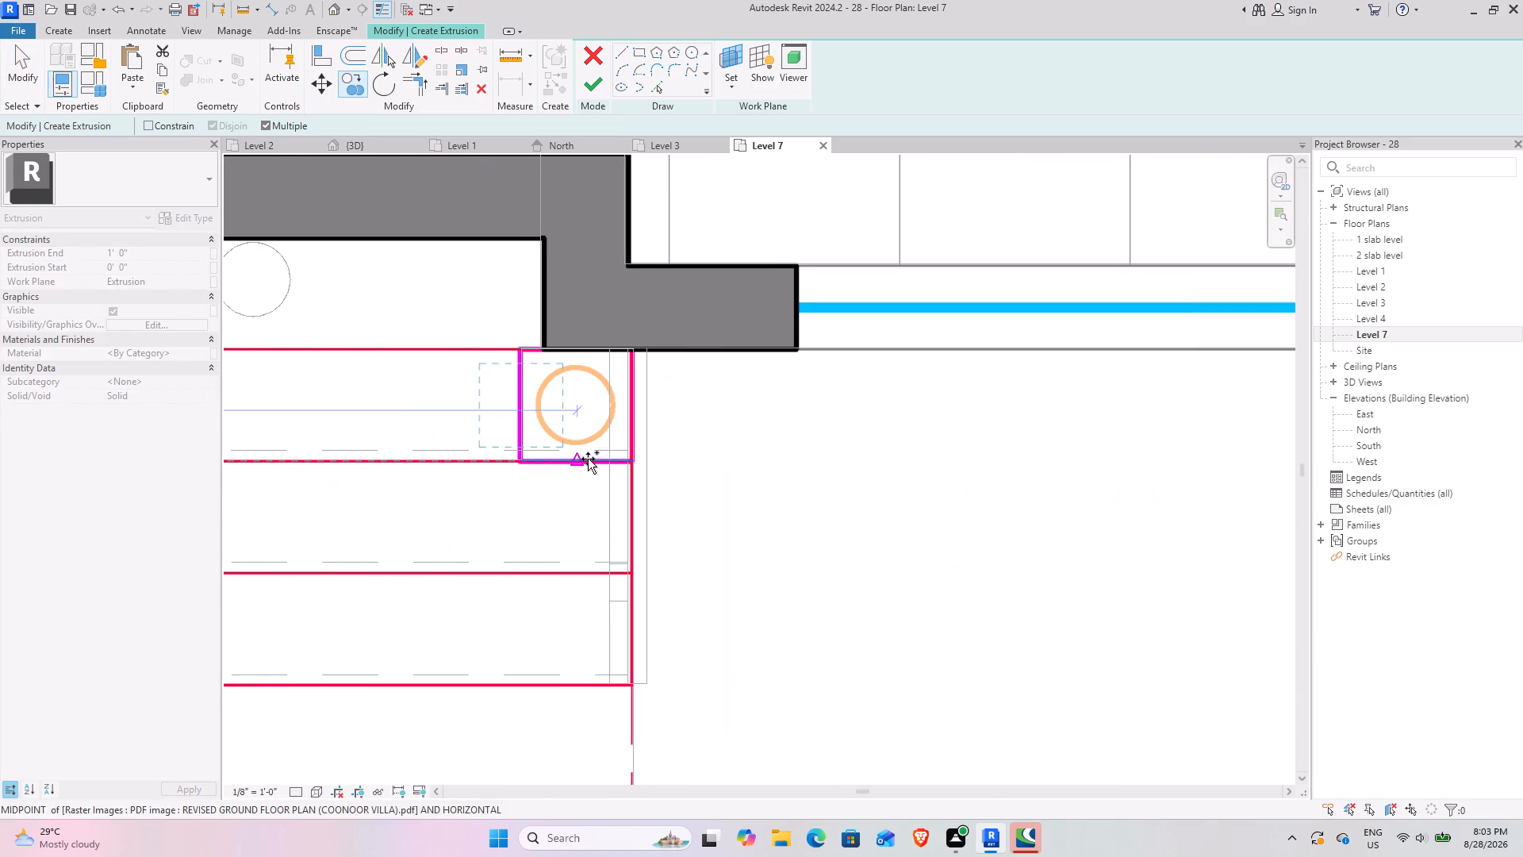
{"action": "left_click", "coordinate": [630, 462]}
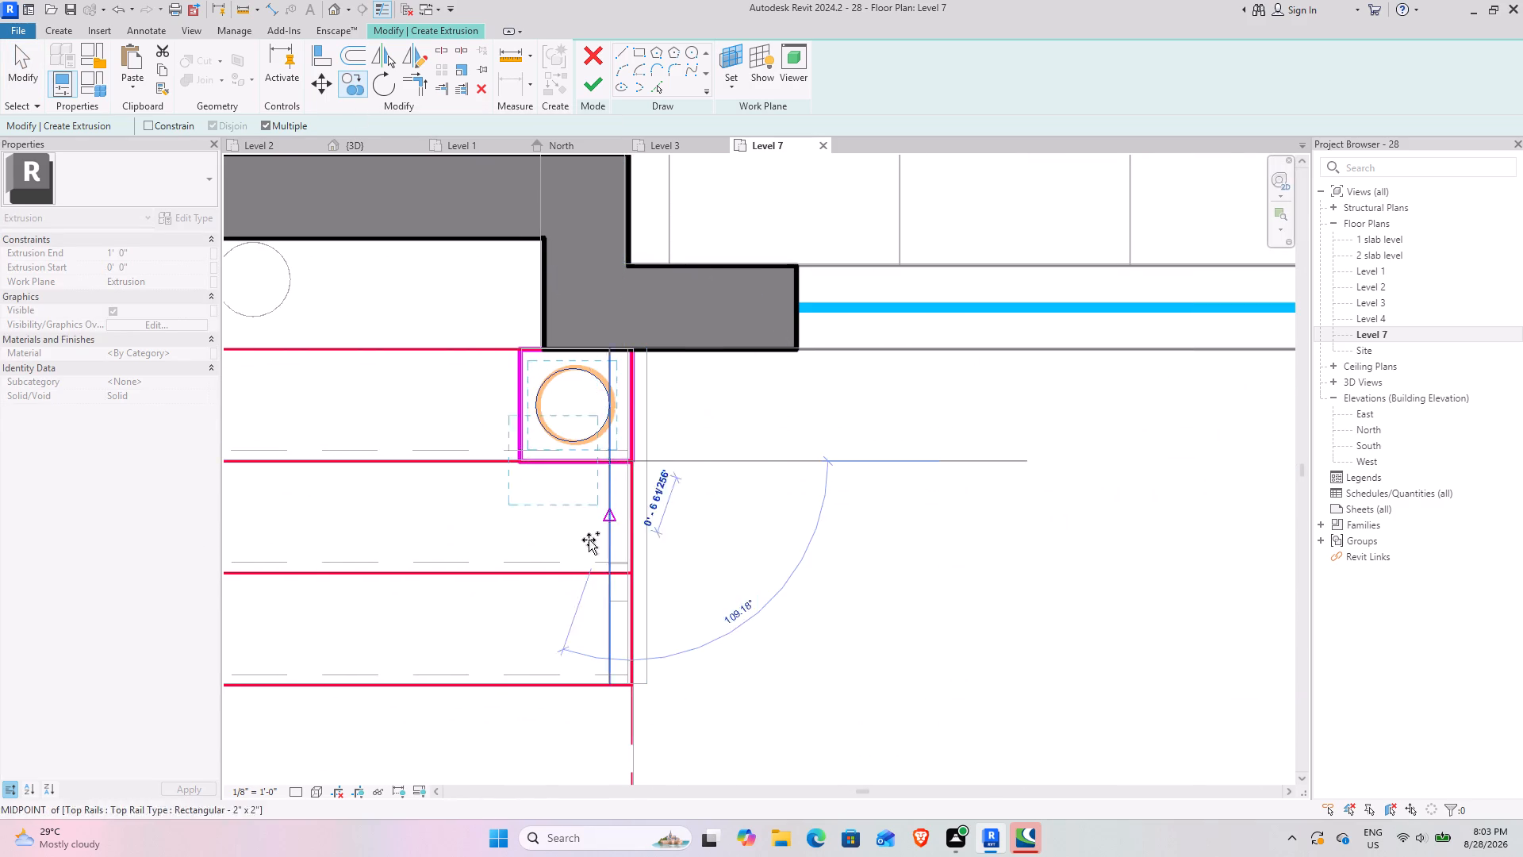
{"action": "scroll", "coordinate": [536, 563], "scroll_direction": "down", "scroll_amount": 4}
{"action": "middle_click_drag", "start_coordinate": [524, 656], "coordinate": [641, 332]}
{"action": "middle_click_drag", "start_coordinate": [666, 650], "coordinate": [699, 289]}
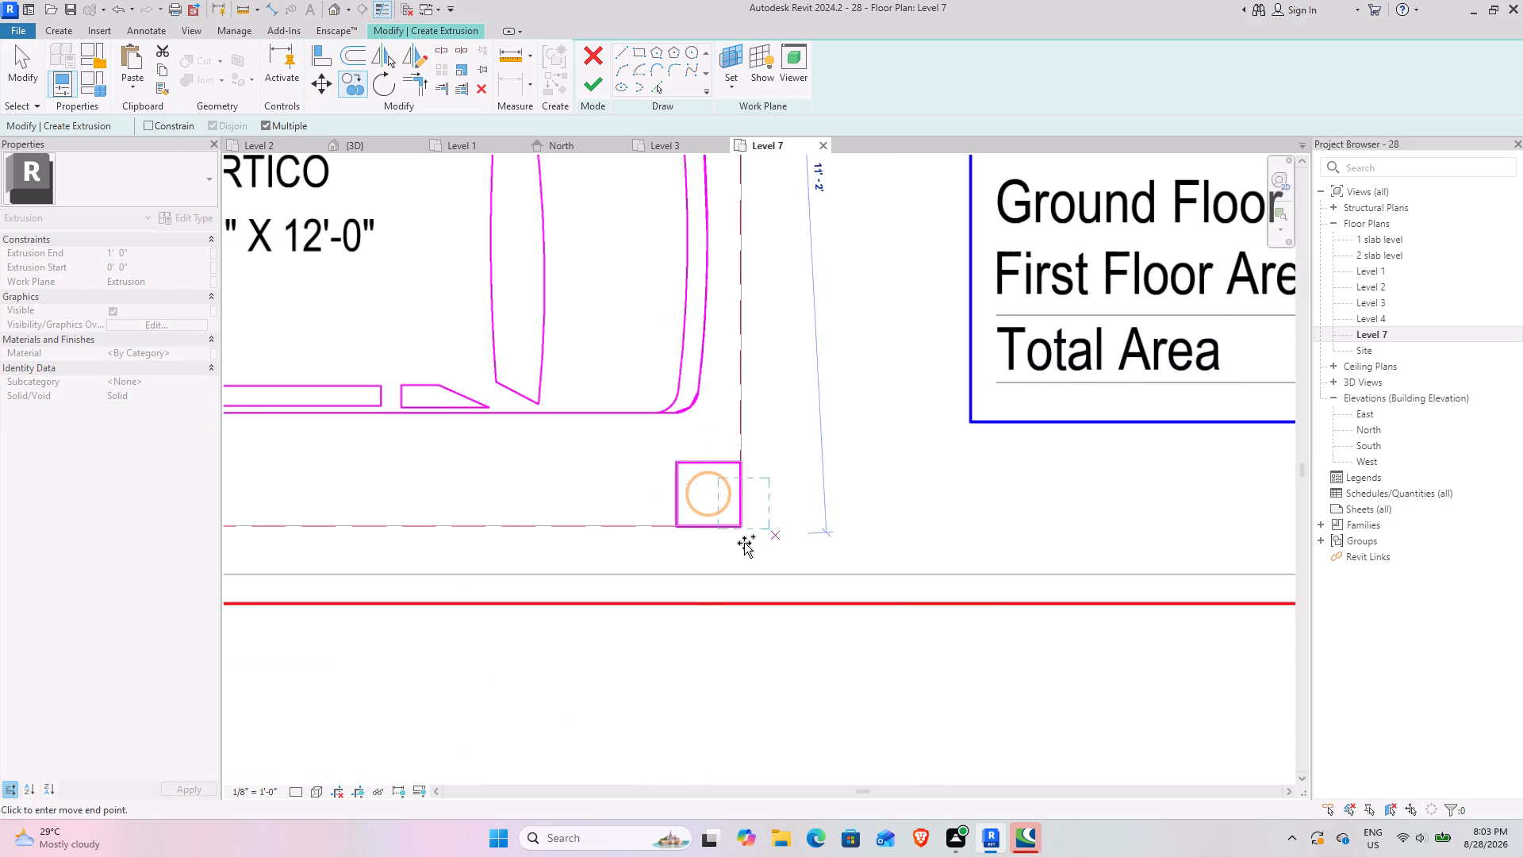
{"action": "scroll", "coordinate": [742, 525], "scroll_direction": "up", "scroll_amount": 7}
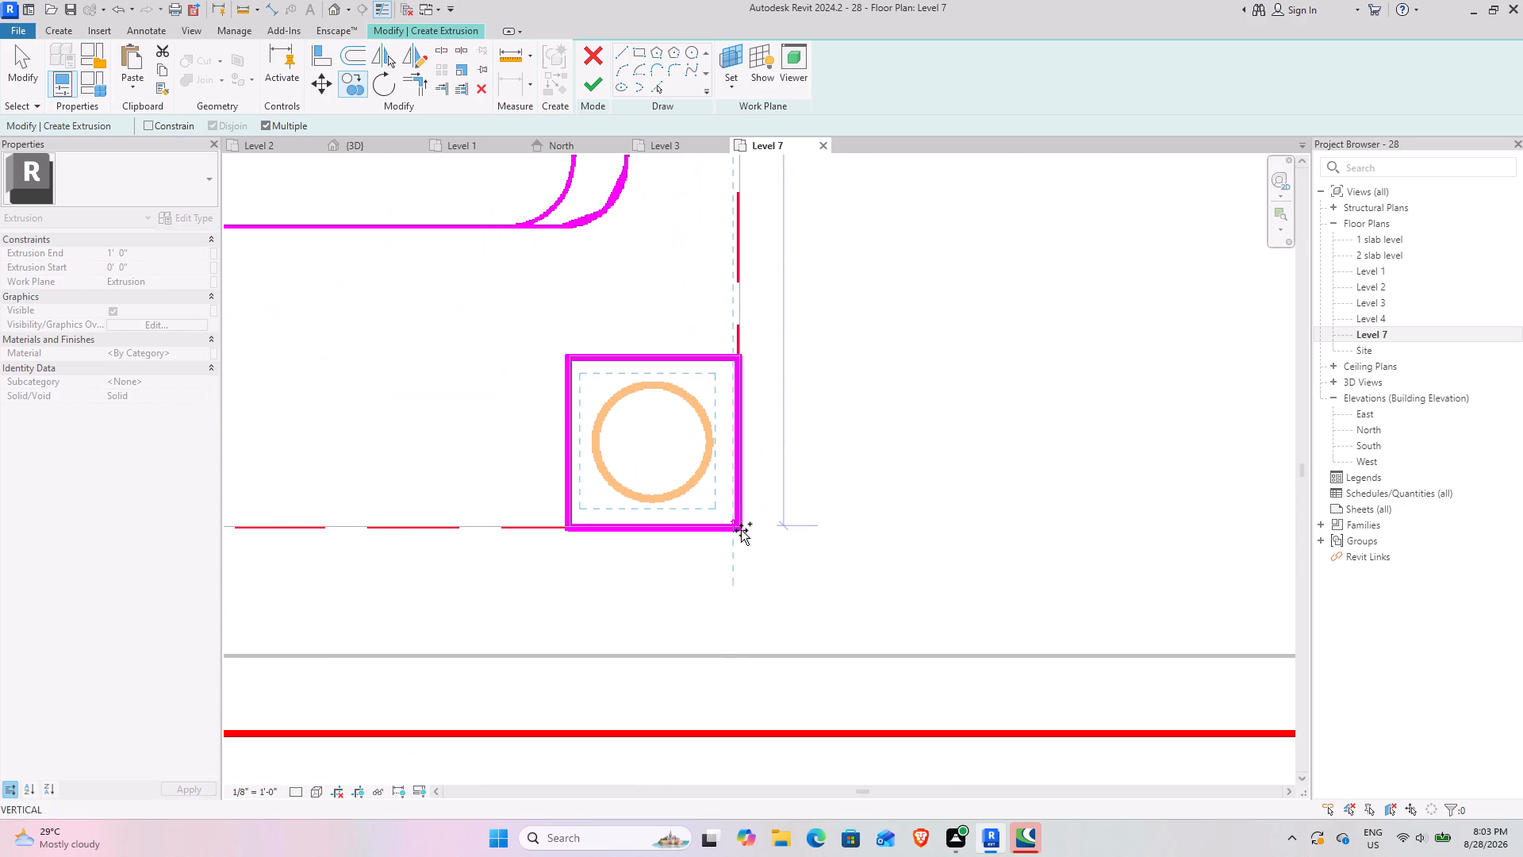
{"action": "left_click", "coordinate": [741, 524]}
{"action": "scroll", "coordinate": [432, 530], "scroll_direction": "down", "scroll_amount": 4}
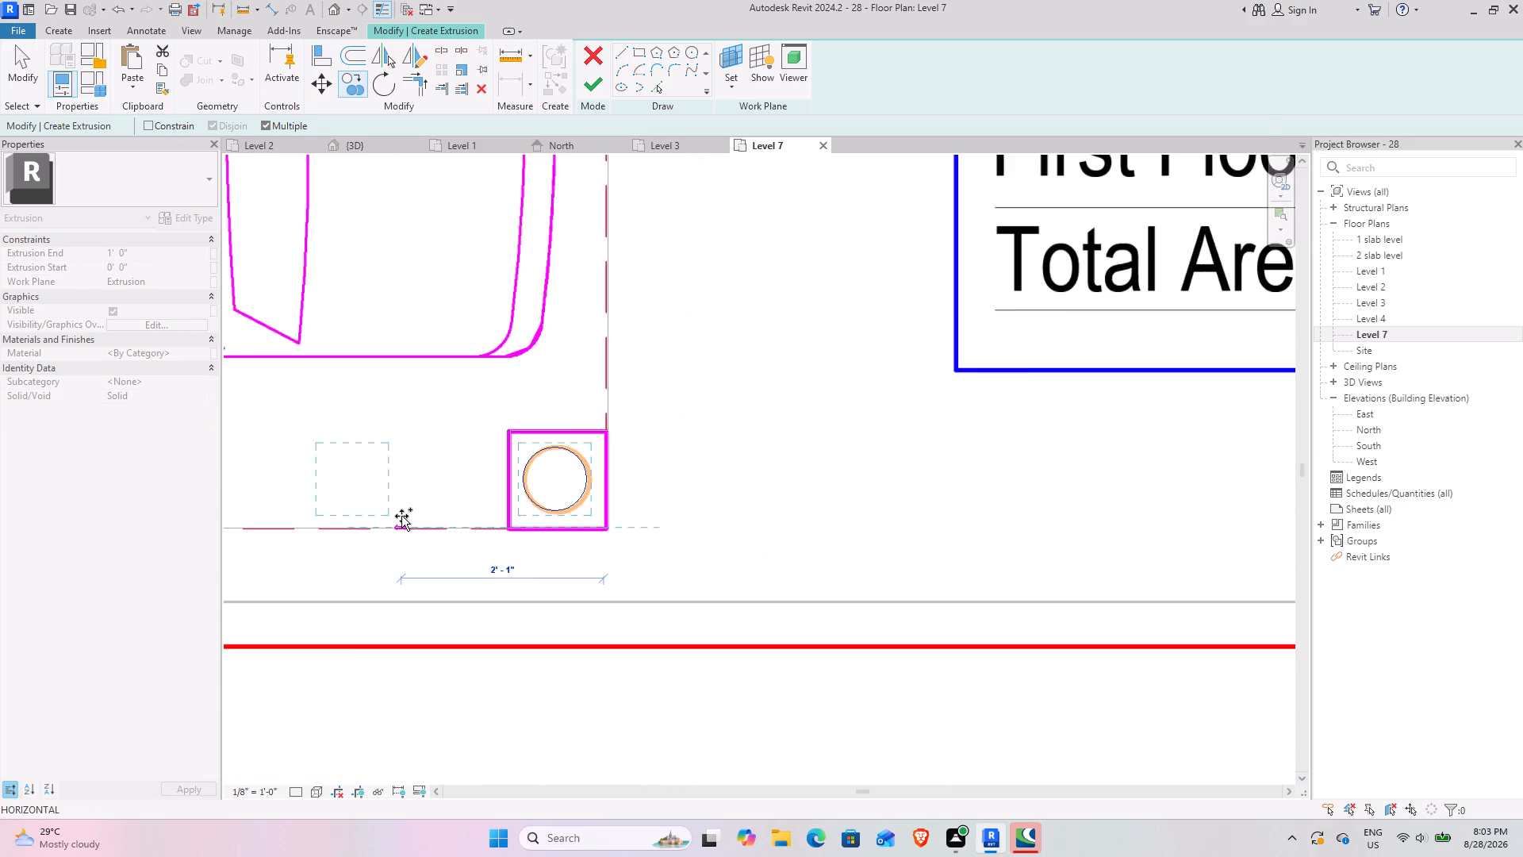
{"action": "middle_click_drag", "start_coordinate": [403, 516], "coordinate": [1214, 490]}
{"action": "middle_click_drag", "start_coordinate": [437, 489], "coordinate": [974, 497]}
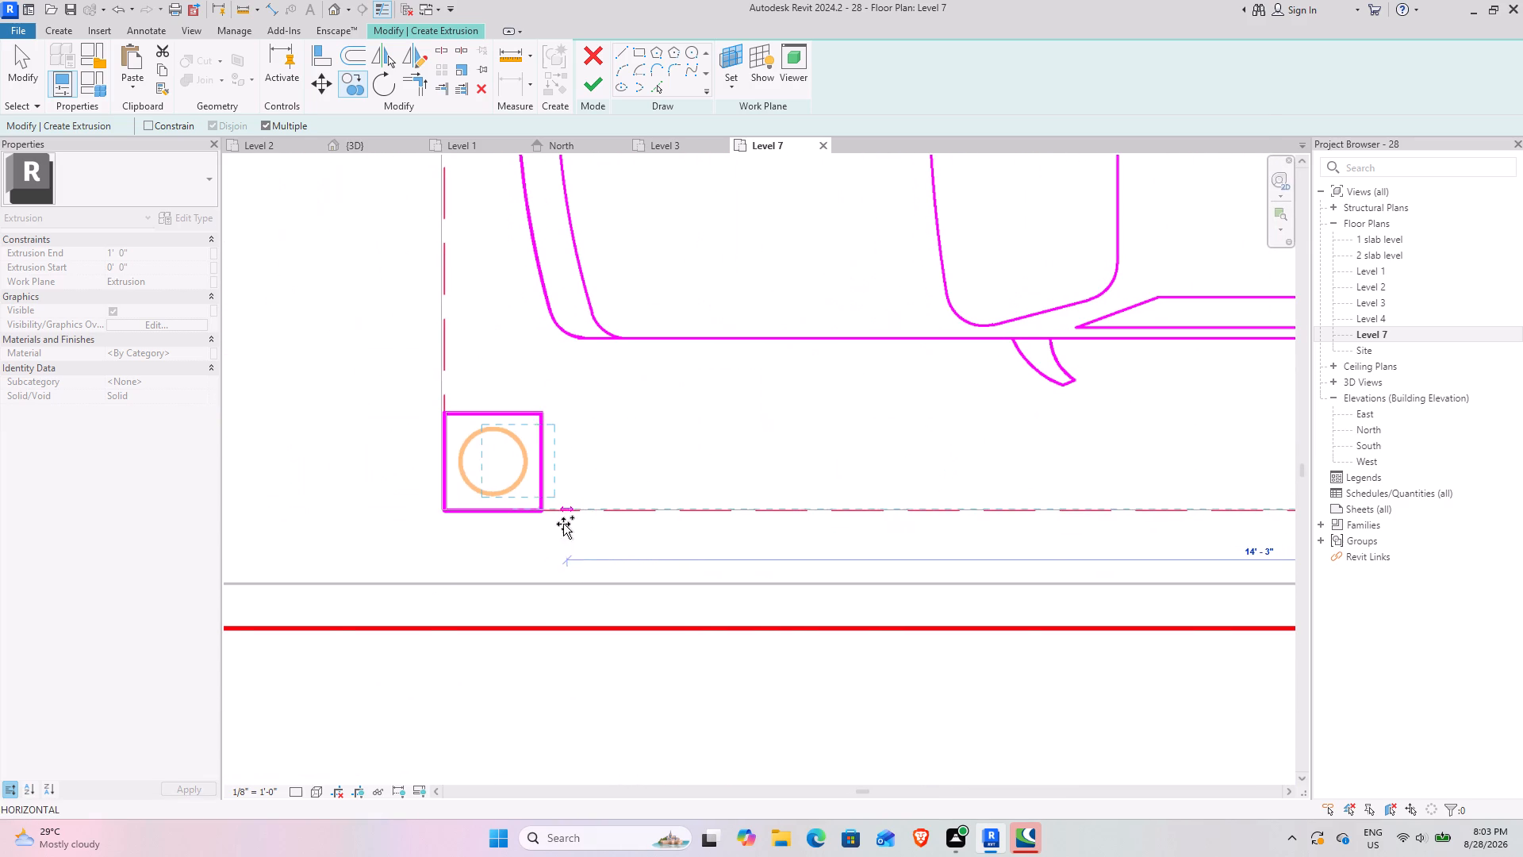
{"action": "left_click", "coordinate": [542, 521]}
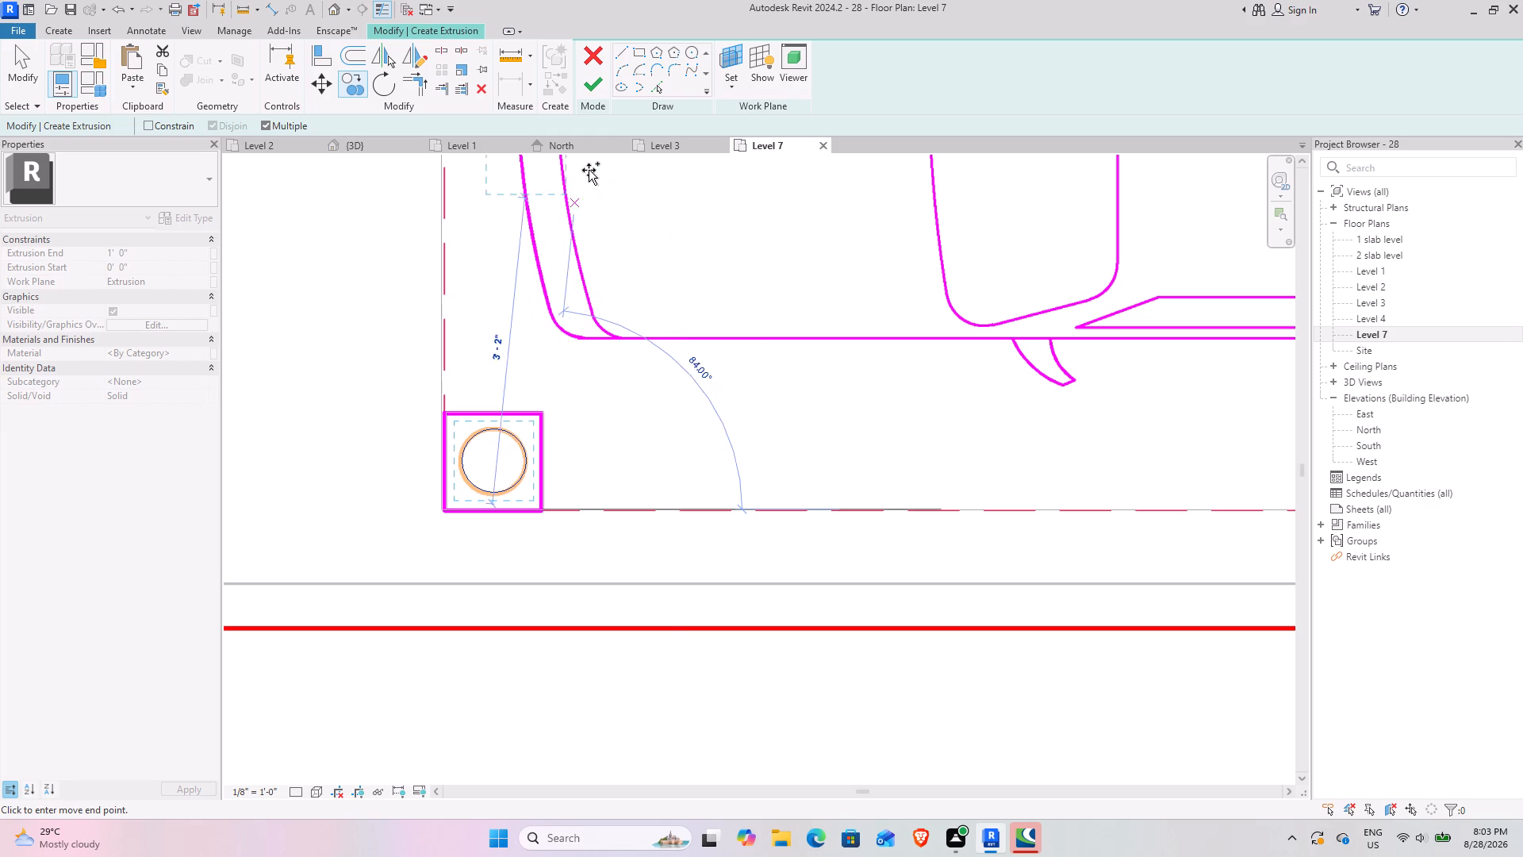
Finish the extrusion sketch and stretch the four round columns upward in the front 3D view to a depth of 8'-6".
{"action": "left_click", "coordinate": [585, 80]}
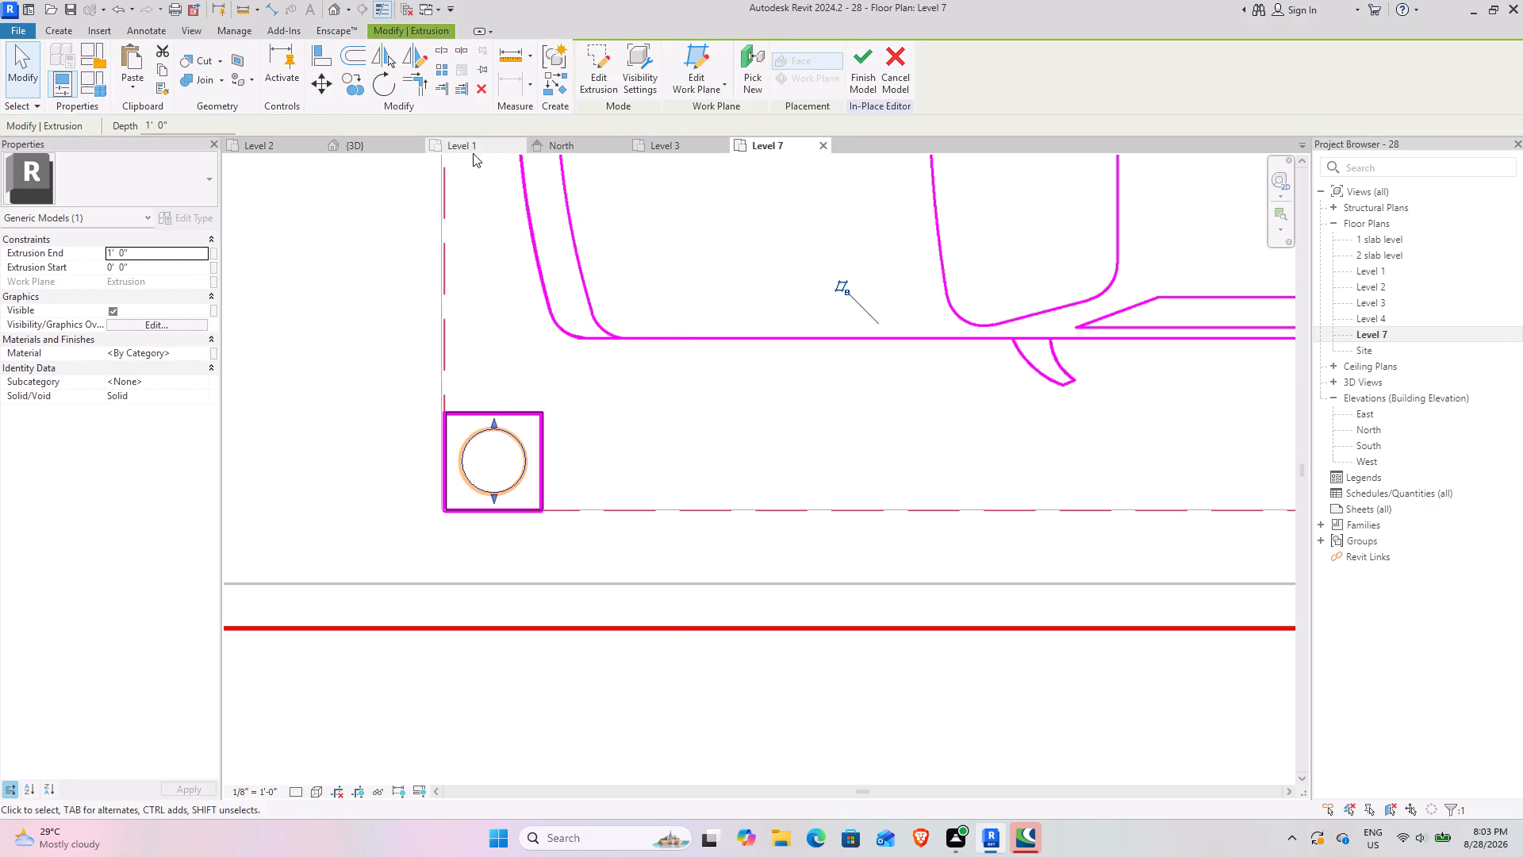
{"action": "left_click", "coordinate": [378, 148]}
{"action": "scroll", "coordinate": [713, 425], "scroll_direction": "down", "scroll_amount": 9}
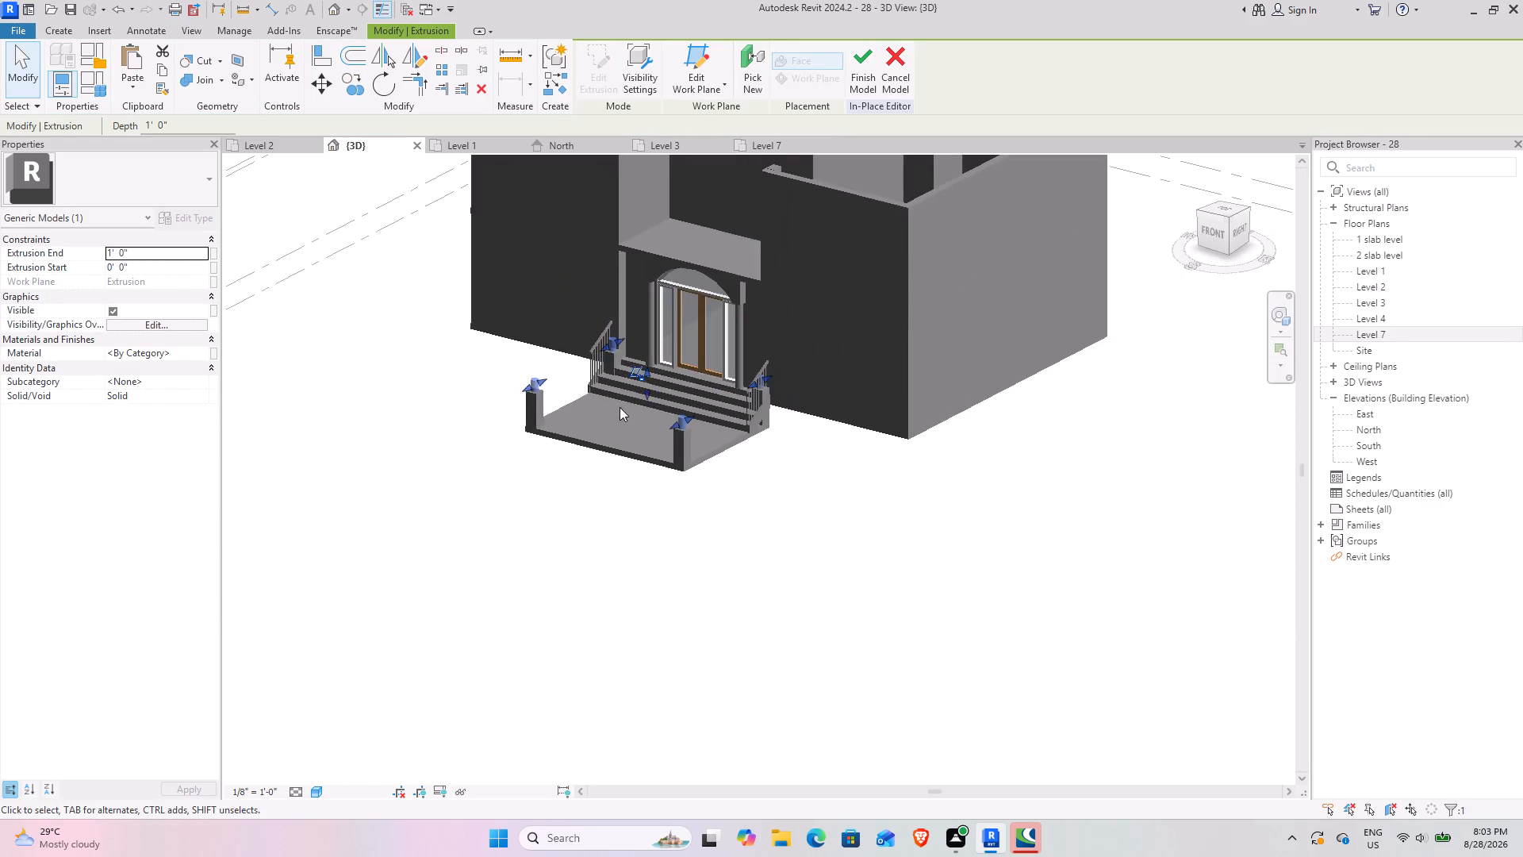
{"action": "middle_click_drag", "start_coordinate": [598, 407], "coordinate": [711, 351], "text": "shift"}
{"action": "left_click", "coordinate": [1229, 234]}
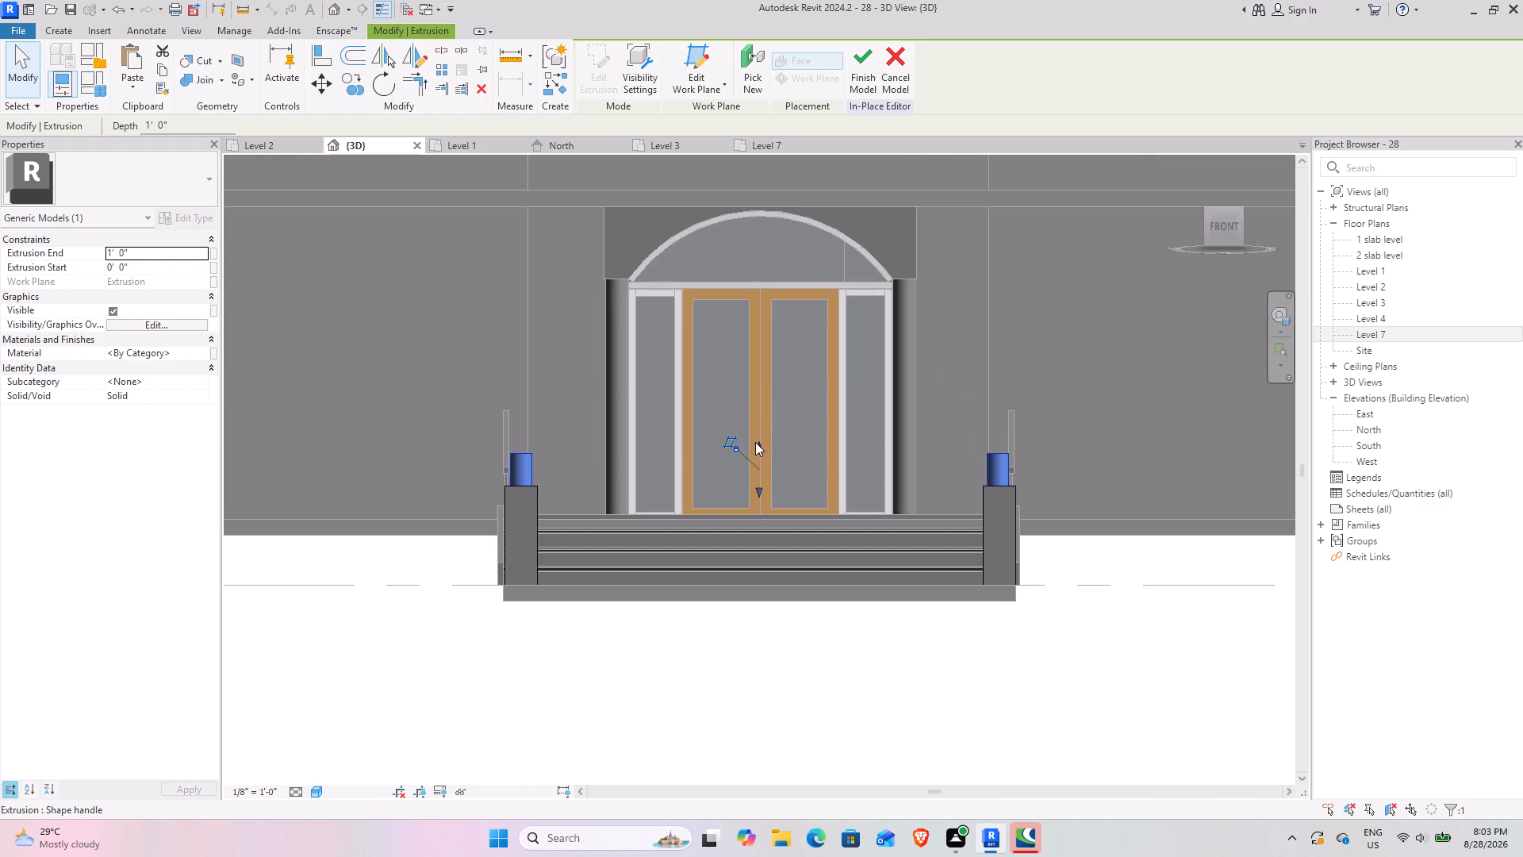
{"action": "left_click_drag", "start_coordinate": [760, 442], "coordinate": [754, 213]}
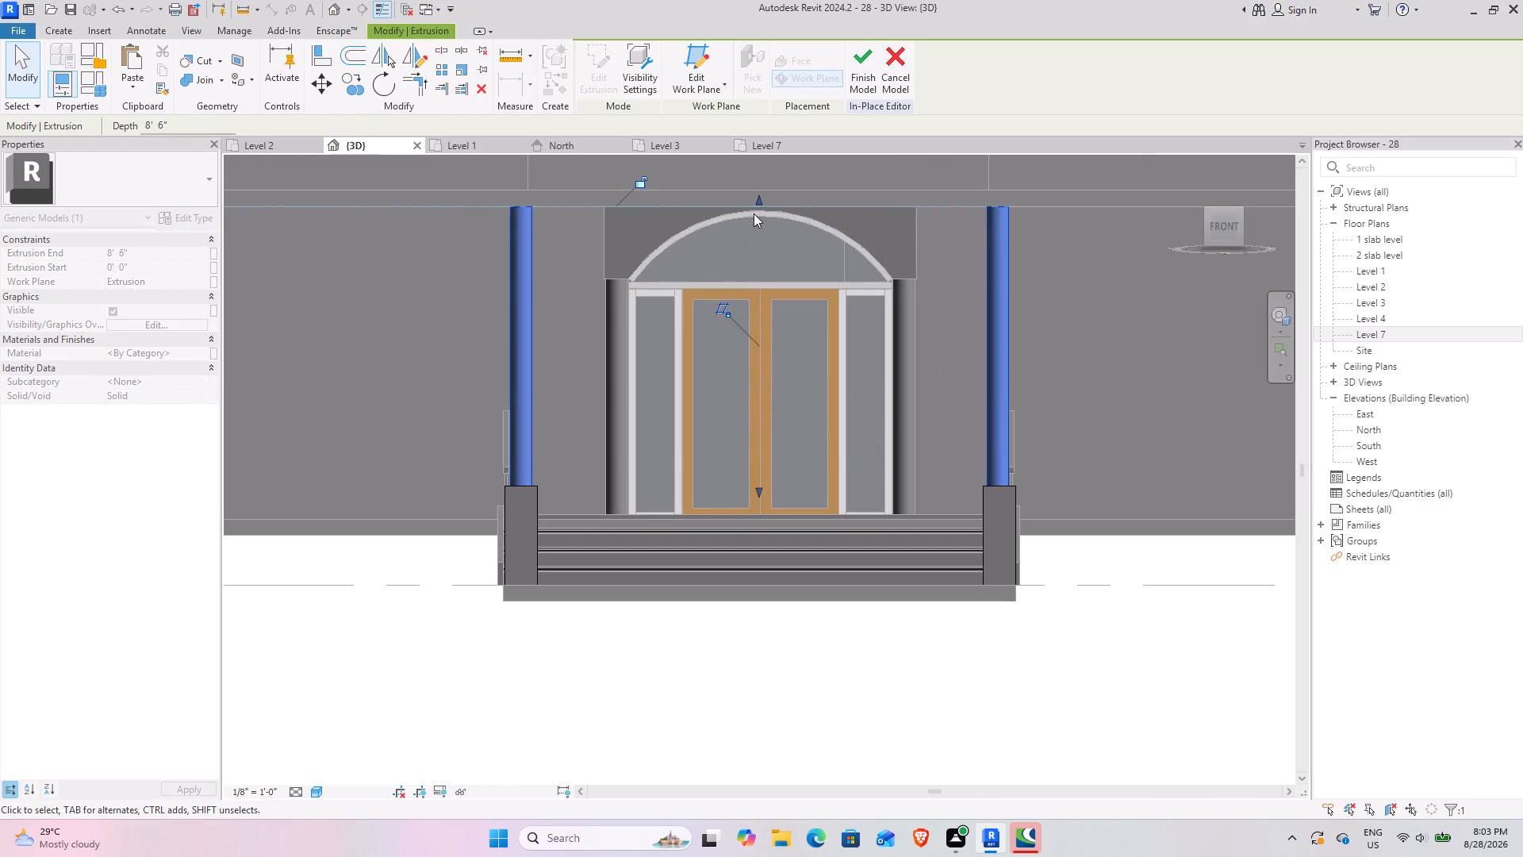
{"action": "left_click", "coordinate": [785, 655]}
Inspect the four round columns on their bases around the portico from several angles in the 3D view.
{"action": "scroll", "coordinate": [774, 640], "scroll_direction": "down", "scroll_amount": 7}
{"action": "middle_click_drag", "start_coordinate": [819, 611], "coordinate": [815, 611]}
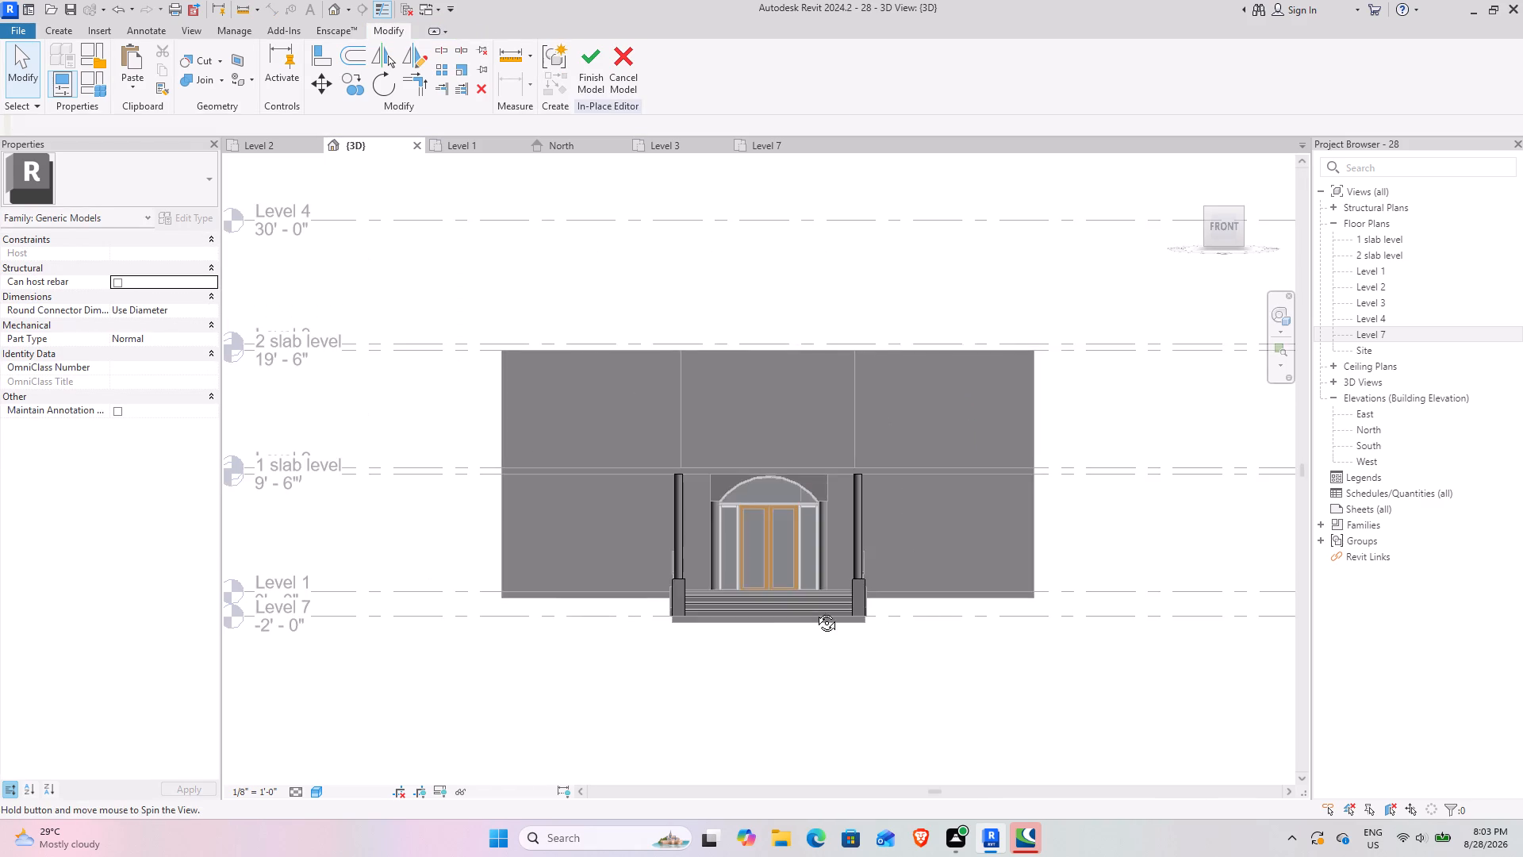
{"action": "middle_click_drag", "start_coordinate": [815, 611], "coordinate": [797, 735]}
{"action": "middle_click_drag", "start_coordinate": [648, 665], "coordinate": [692, 675], "text": "shift"}
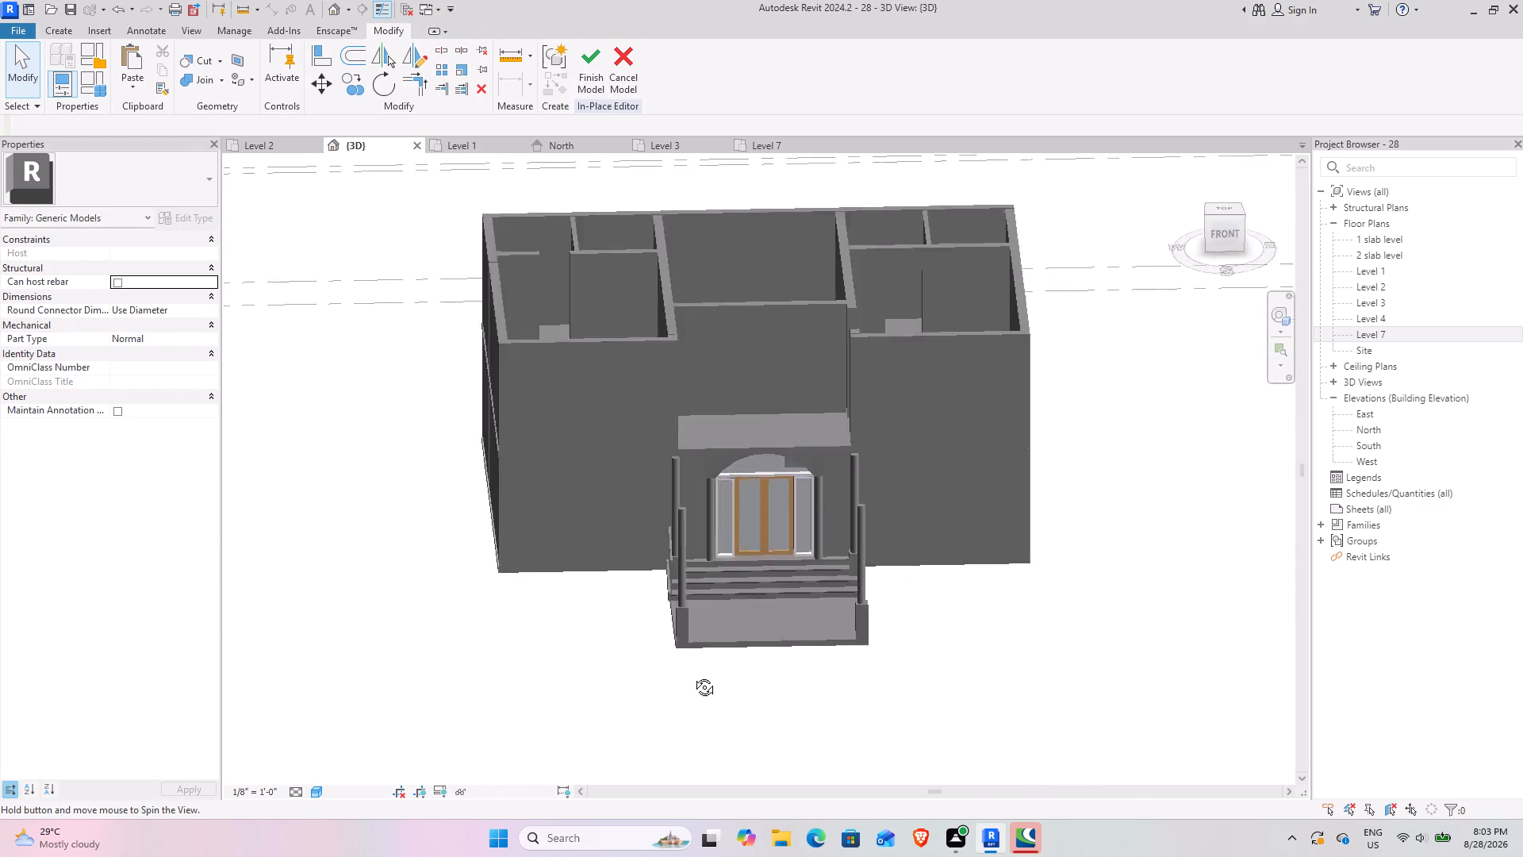
{"action": "middle_click_drag", "start_coordinate": [692, 675], "coordinate": [630, 677], "text": "shift"}
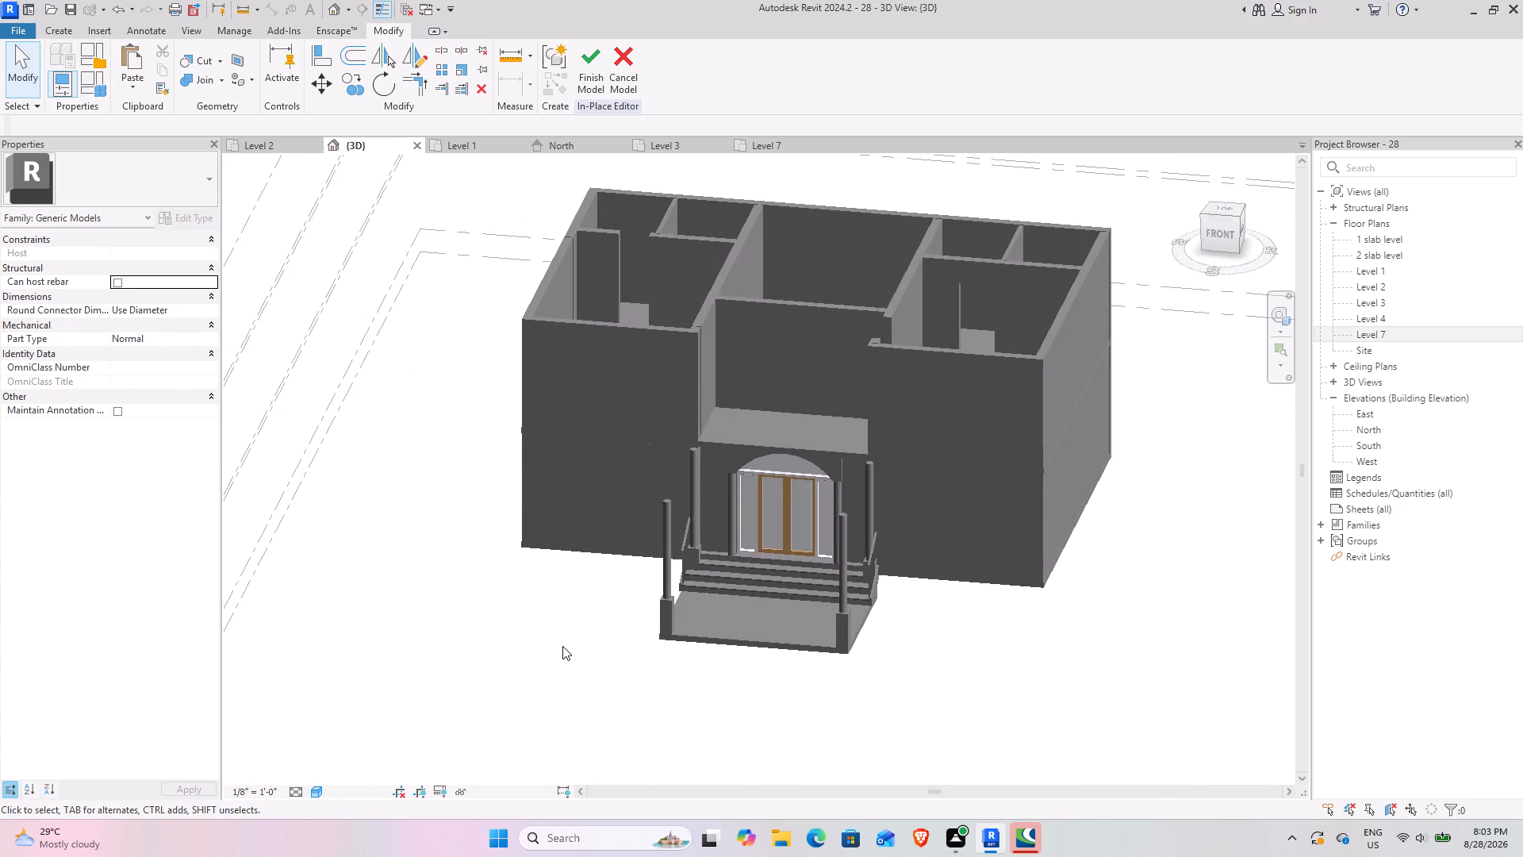
{"action": "middle_click_drag", "start_coordinate": [566, 641], "coordinate": [773, 640], "text": "shift"}
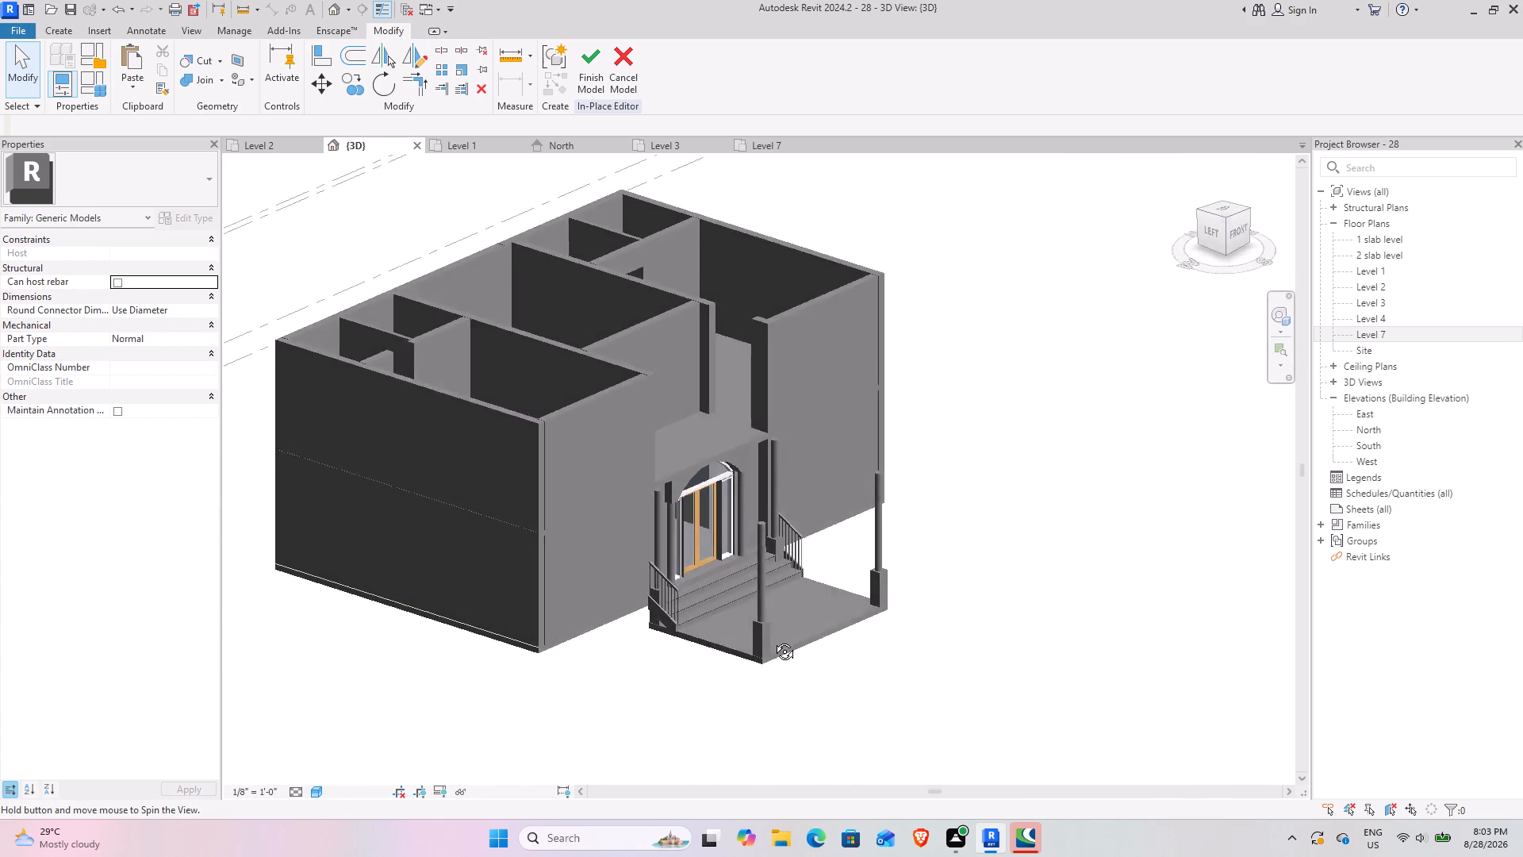
{"action": "middle_click_drag", "start_coordinate": [773, 640], "coordinate": [459, 606], "text": "shift"}
{"action": "middle_click_drag", "start_coordinate": [481, 608], "coordinate": [521, 609], "text": "shift"}
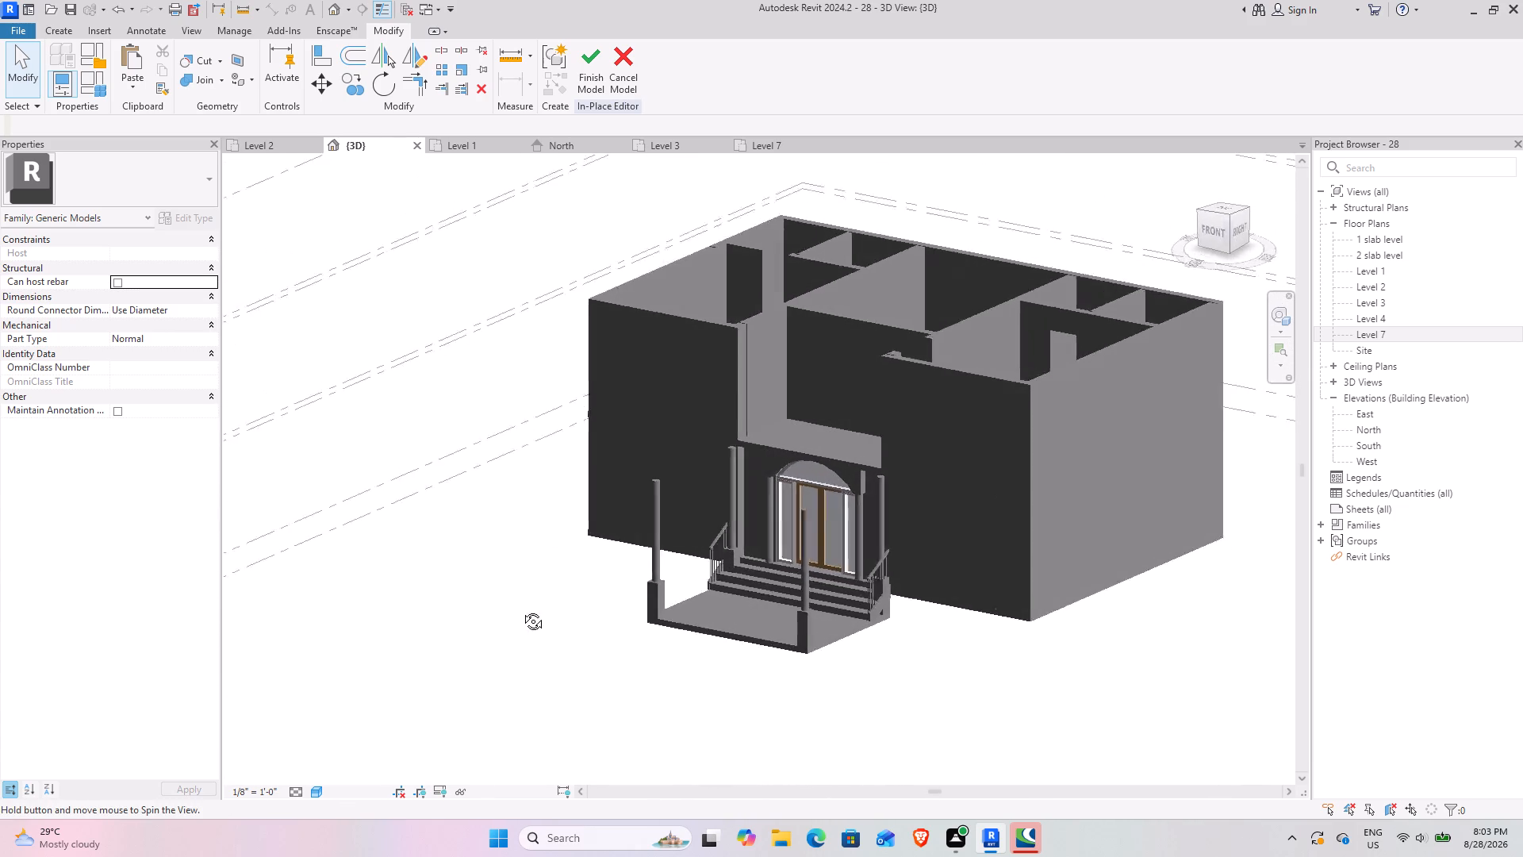
{"action": "middle_click_drag", "start_coordinate": [521, 609], "coordinate": [502, 594], "text": "shift"}
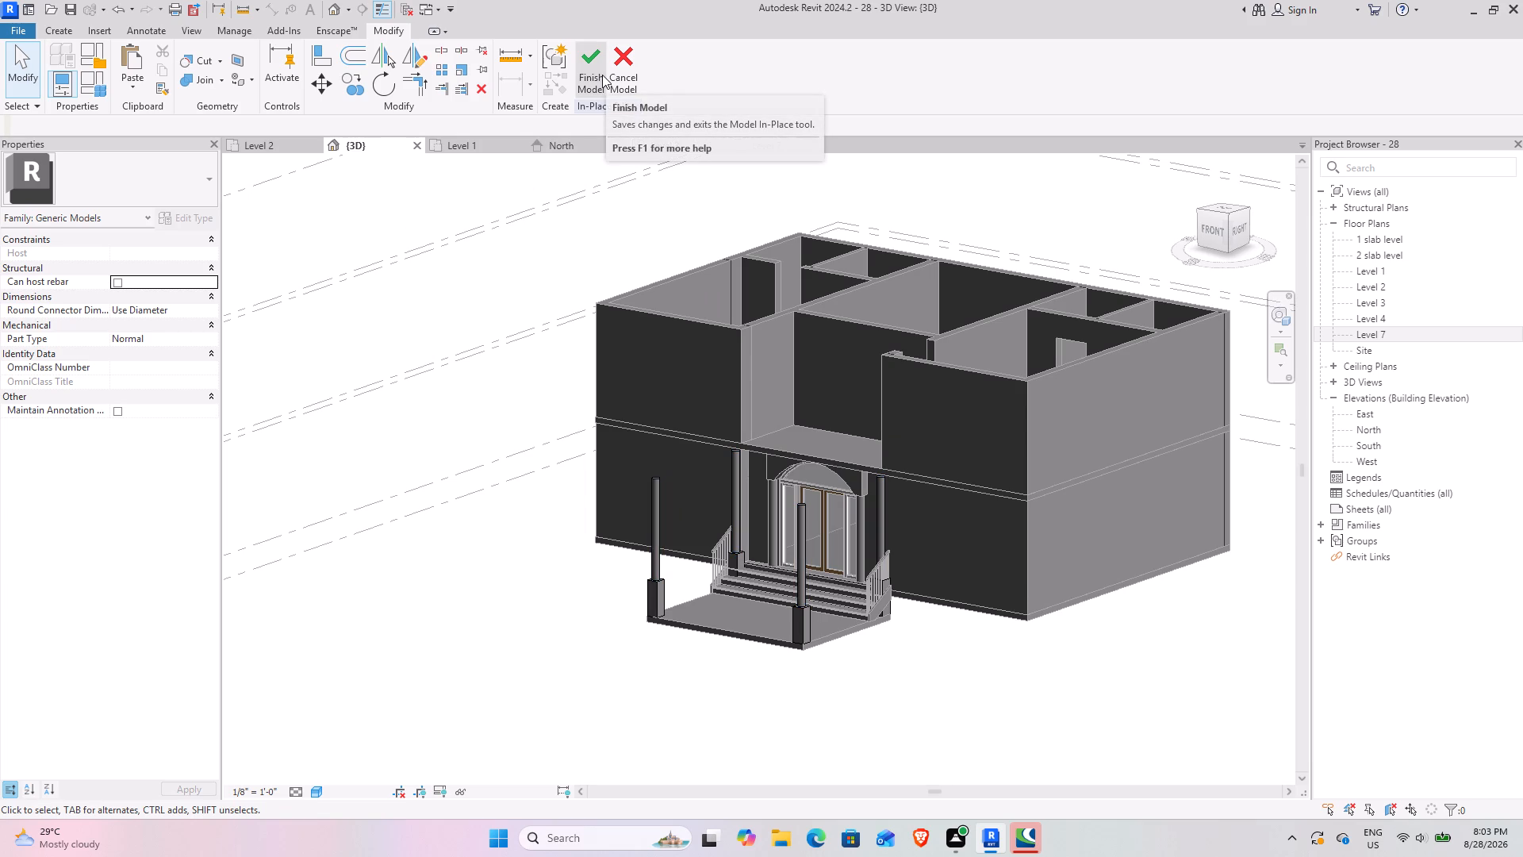
Check the four columns on the Level 7 plan and finish the in-place model.
{"action": "left_click", "coordinate": [772, 144]}
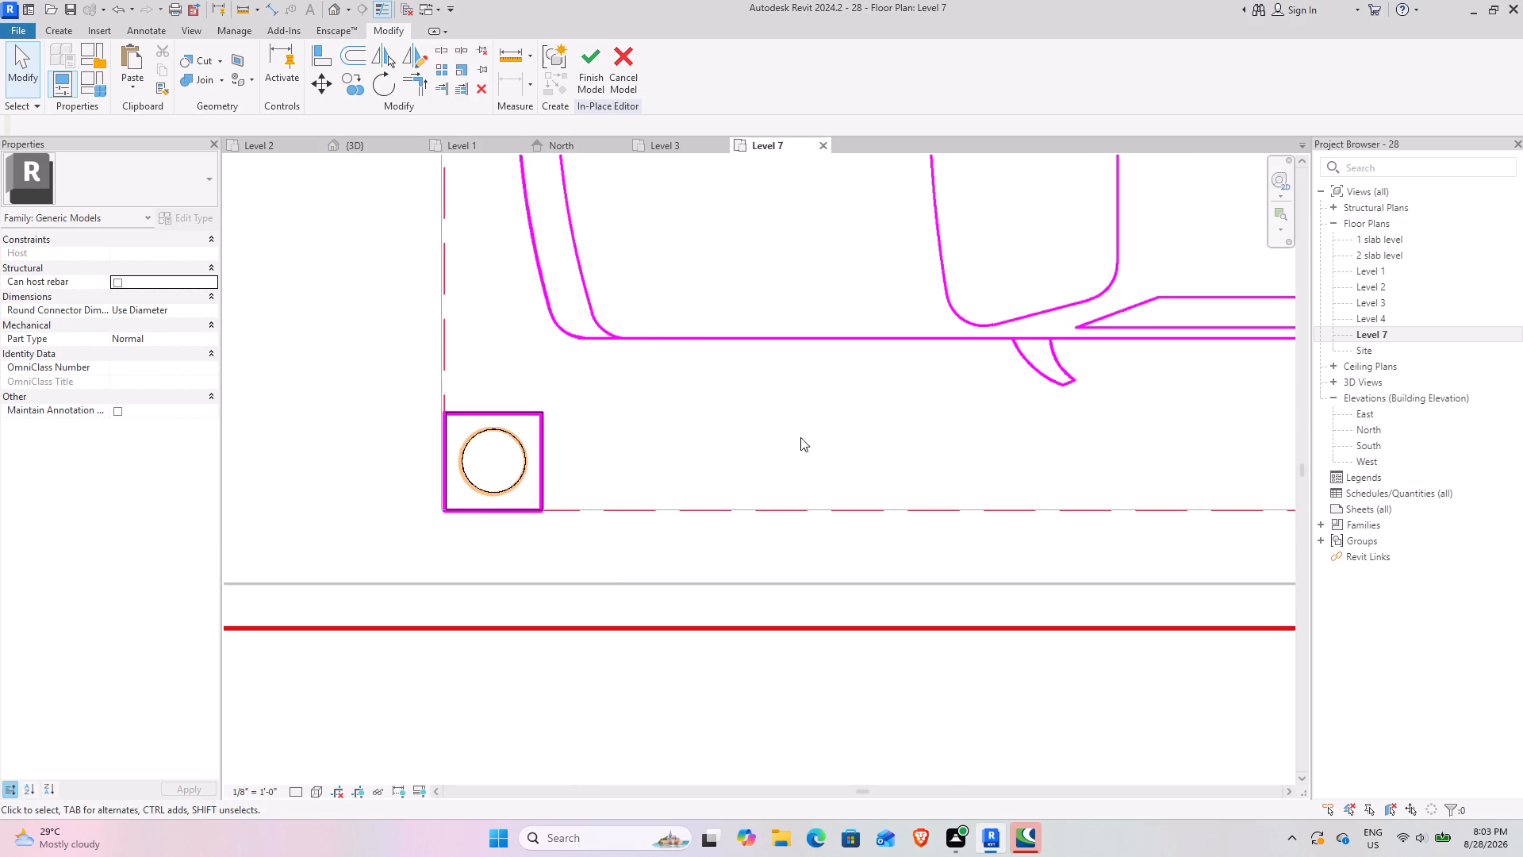
{"action": "scroll", "coordinate": [734, 461], "scroll_direction": "down", "scroll_amount": 17}
{"action": "middle_click_drag", "start_coordinate": [756, 414], "coordinate": [669, 556]}
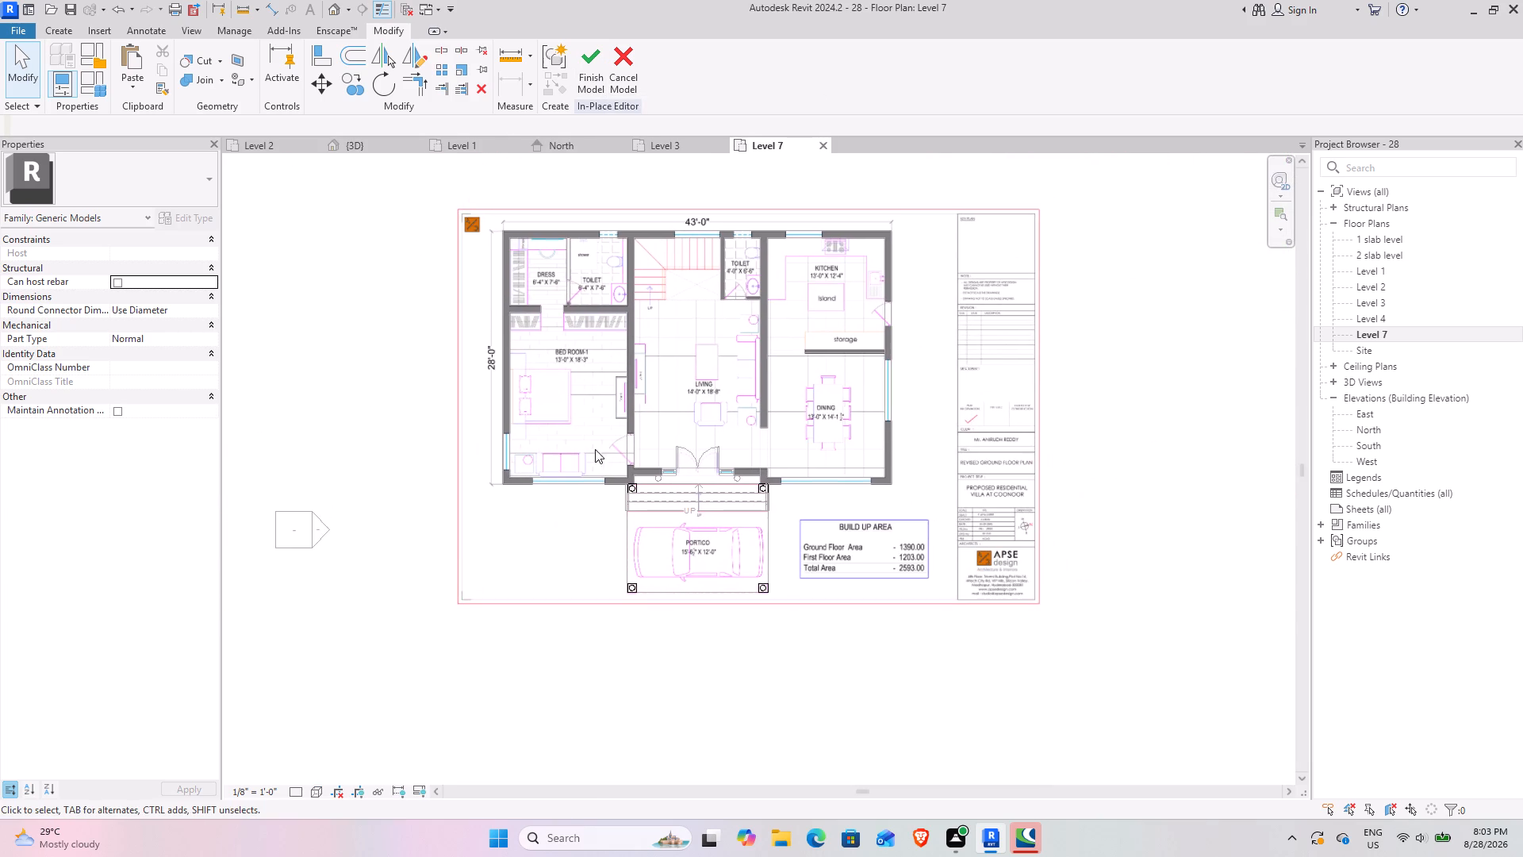
{"action": "left_click", "coordinate": [581, 58]}
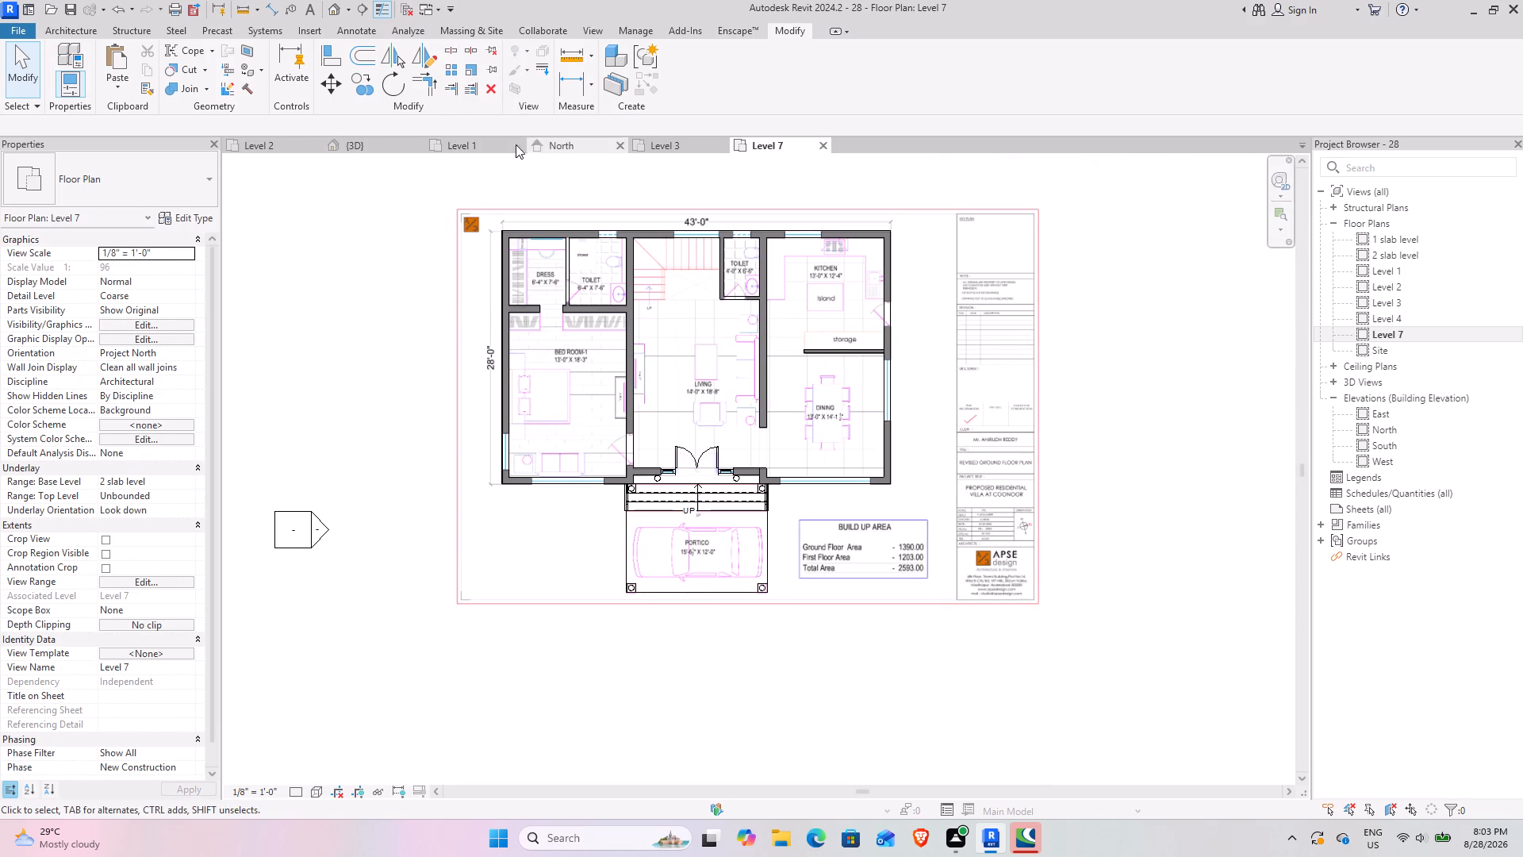
On the Level 2 plan, edit the floor slab's boundary and pick the portico outline's two side lines and front line as boundary lines.
{"action": "left_click", "coordinate": [240, 139]}
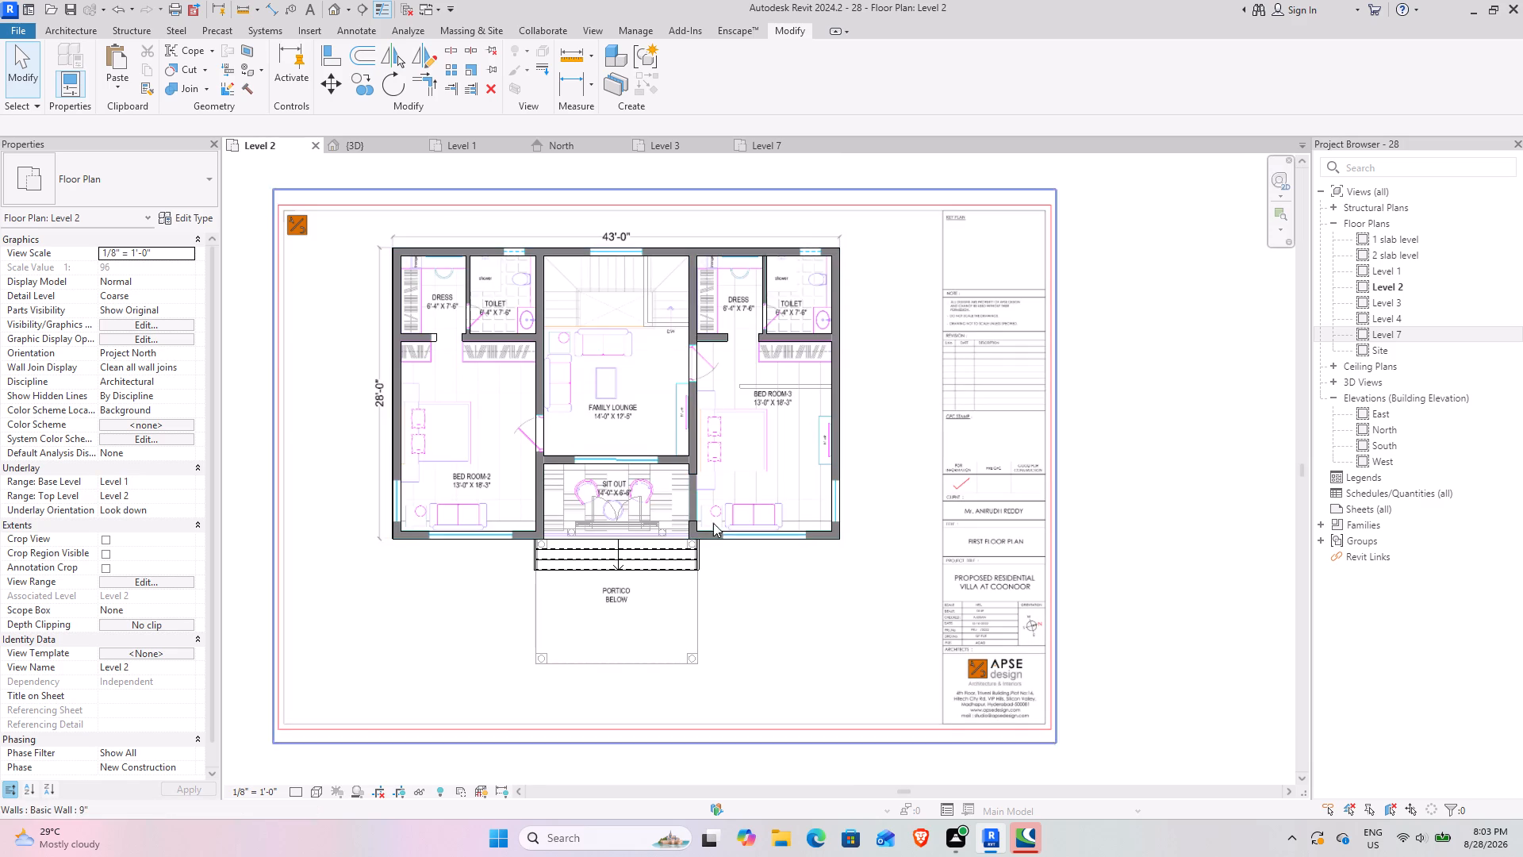
{"action": "left_click", "coordinate": [670, 538]}
{"action": "left_click", "coordinate": [685, 80]}
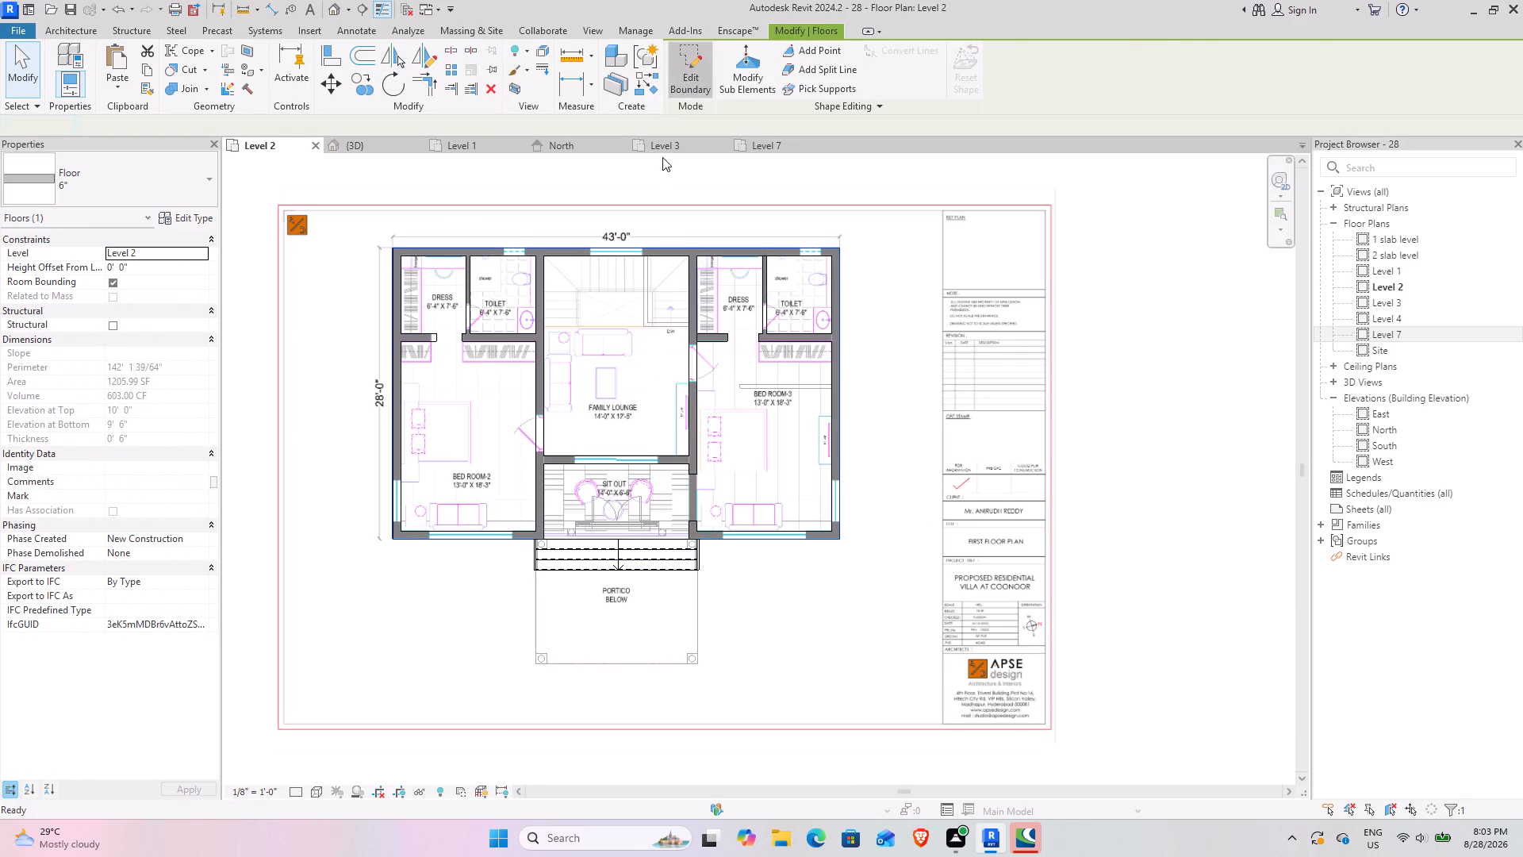
{"action": "scroll", "coordinate": [547, 549], "scroll_direction": "up", "scroll_amount": 9}
{"action": "middle_click_drag", "start_coordinate": [543, 537], "coordinate": [555, 459]}
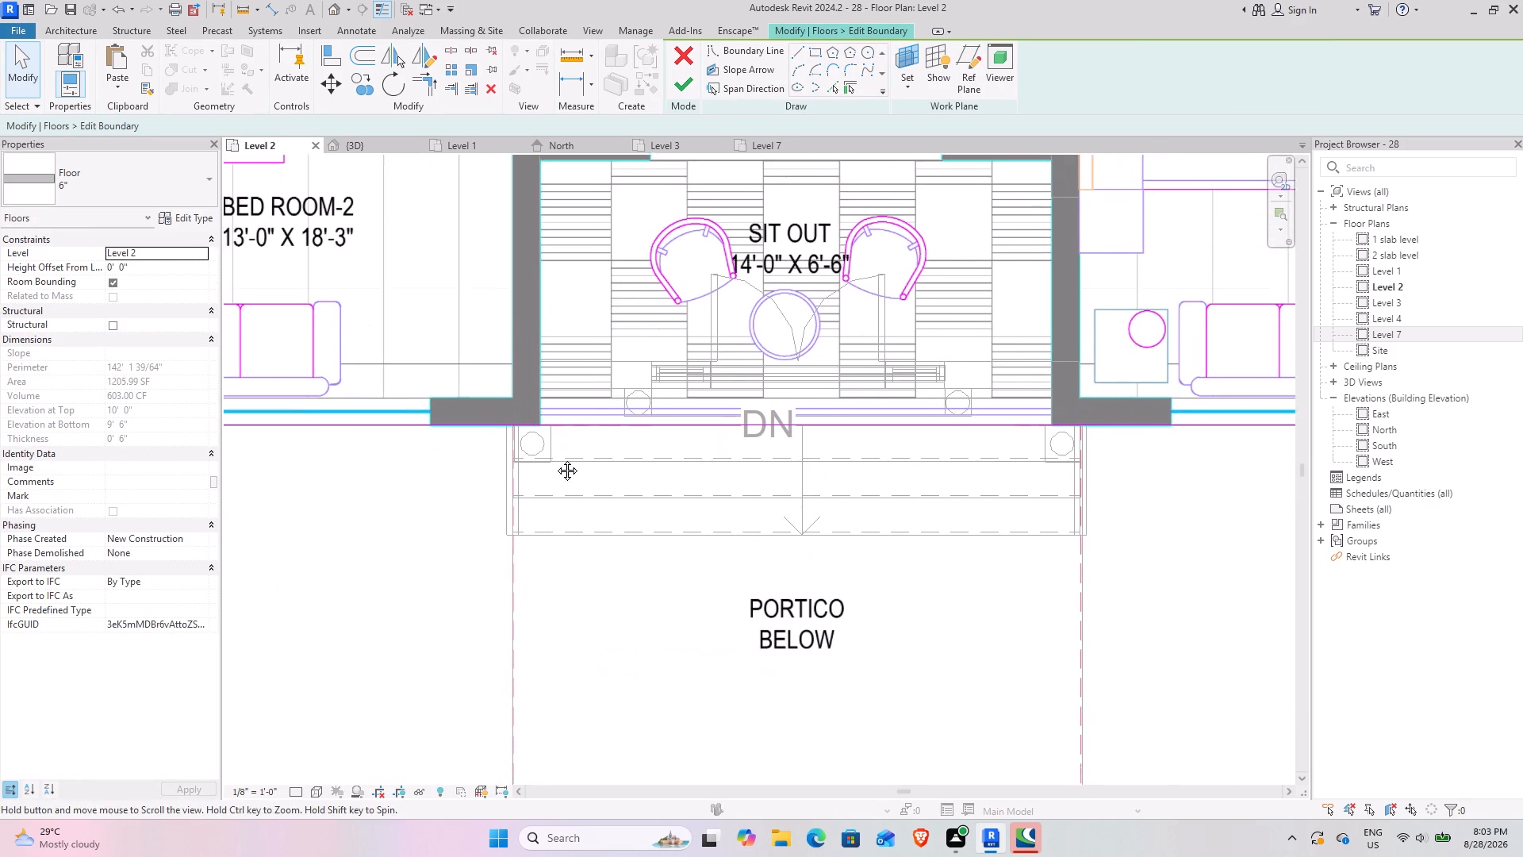
{"action": "middle_click_drag", "start_coordinate": [555, 459], "coordinate": [540, 392]}
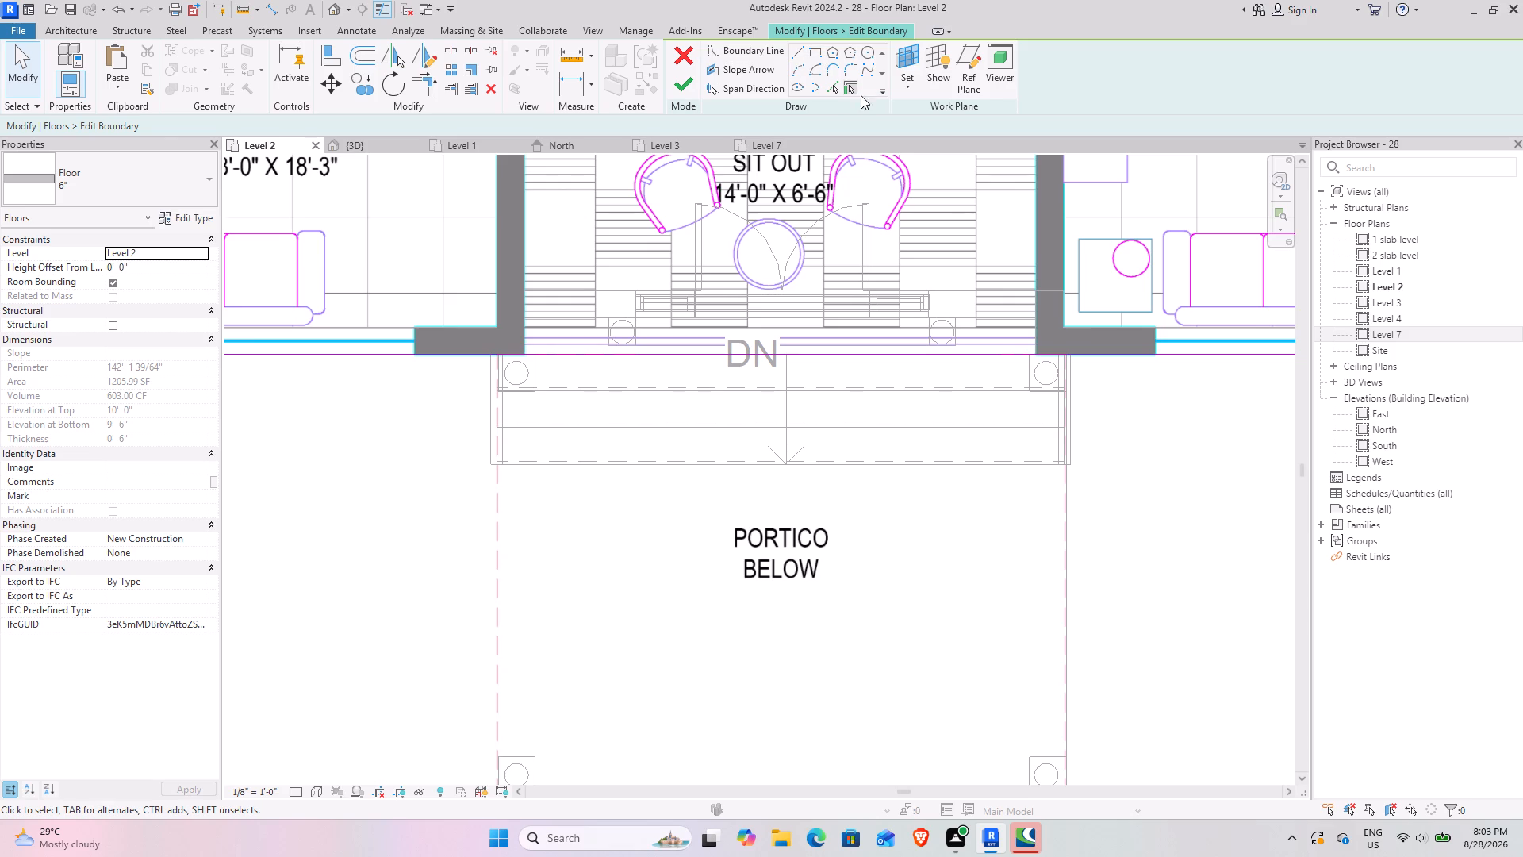
{"action": "left_click", "coordinate": [826, 88]}
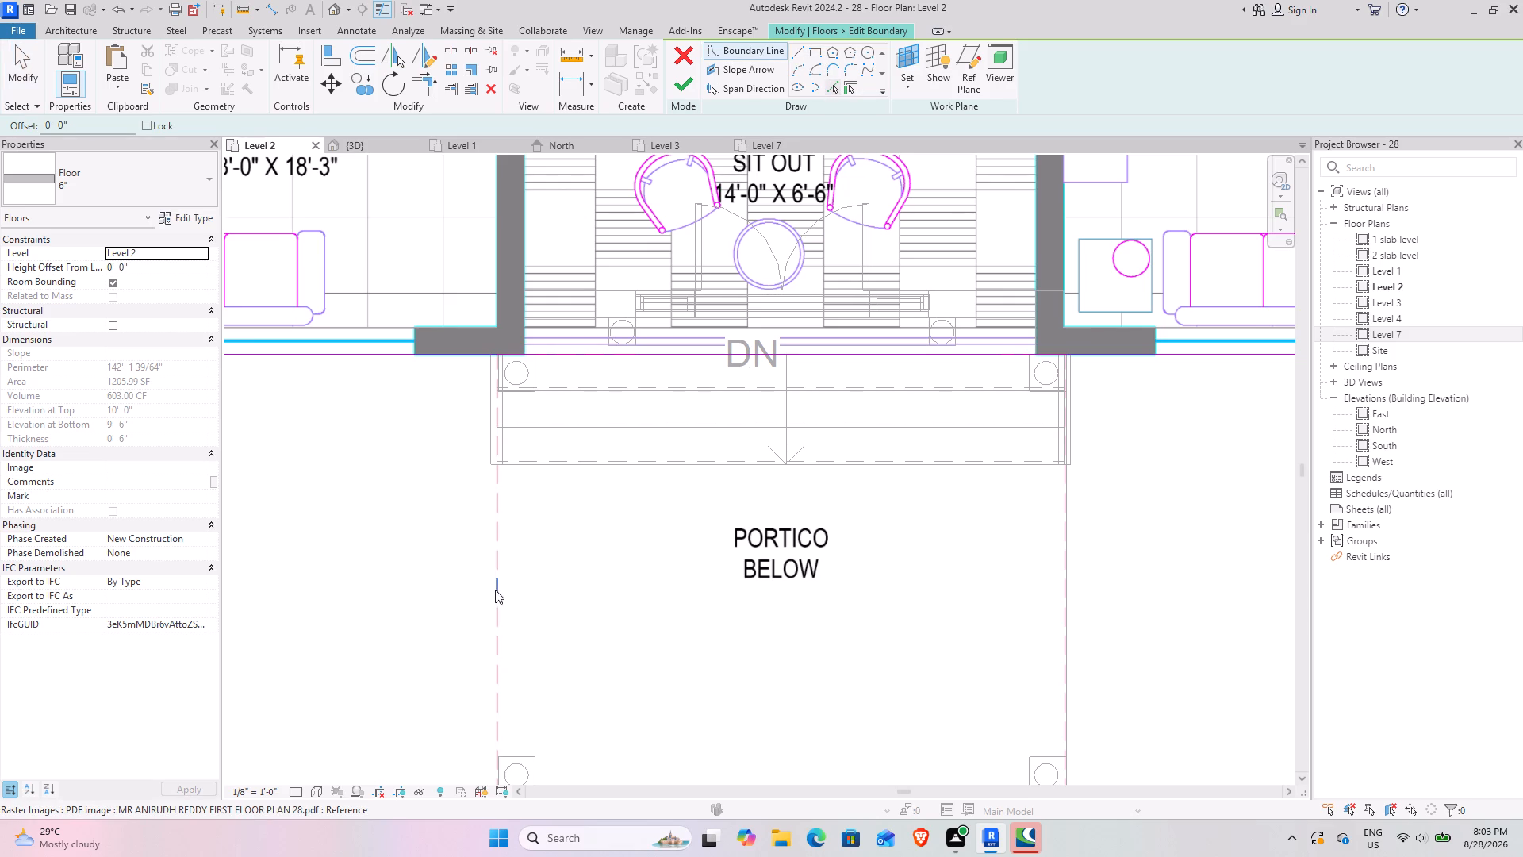
{"action": "left_click", "coordinate": [497, 563]}
{"action": "middle_click_drag", "start_coordinate": [712, 644], "coordinate": [681, 478]}
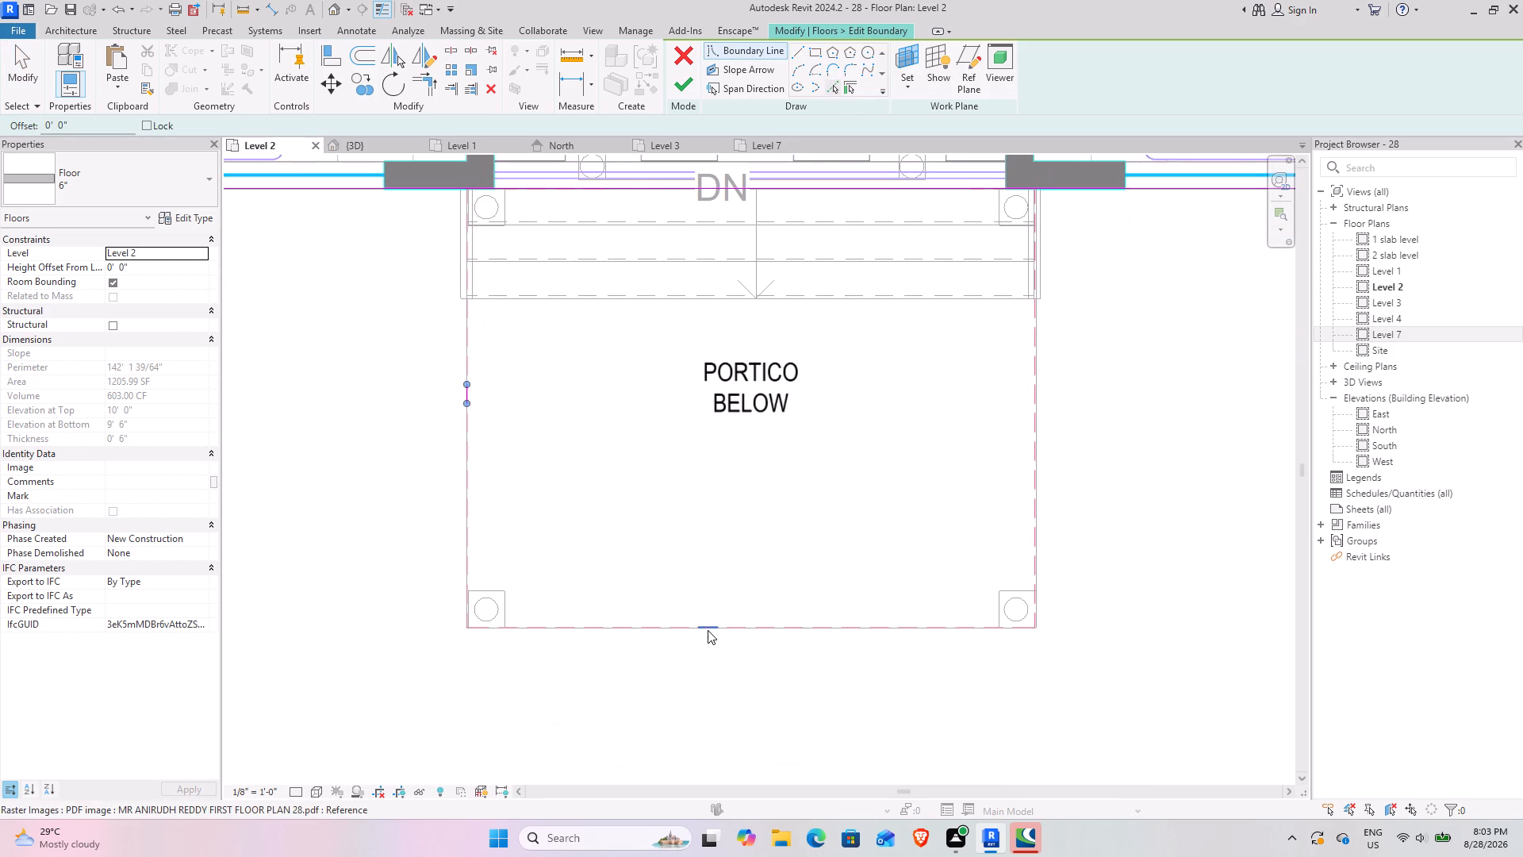
{"action": "left_click", "coordinate": [708, 630]}
{"action": "left_click", "coordinate": [1040, 480]}
Split the slab's front boundary line between the portico sides and trim its Bed Room-2 side to a corner with the adjacent portico line.
{"action": "middle_click_drag", "start_coordinate": [888, 421], "coordinate": [863, 661]}
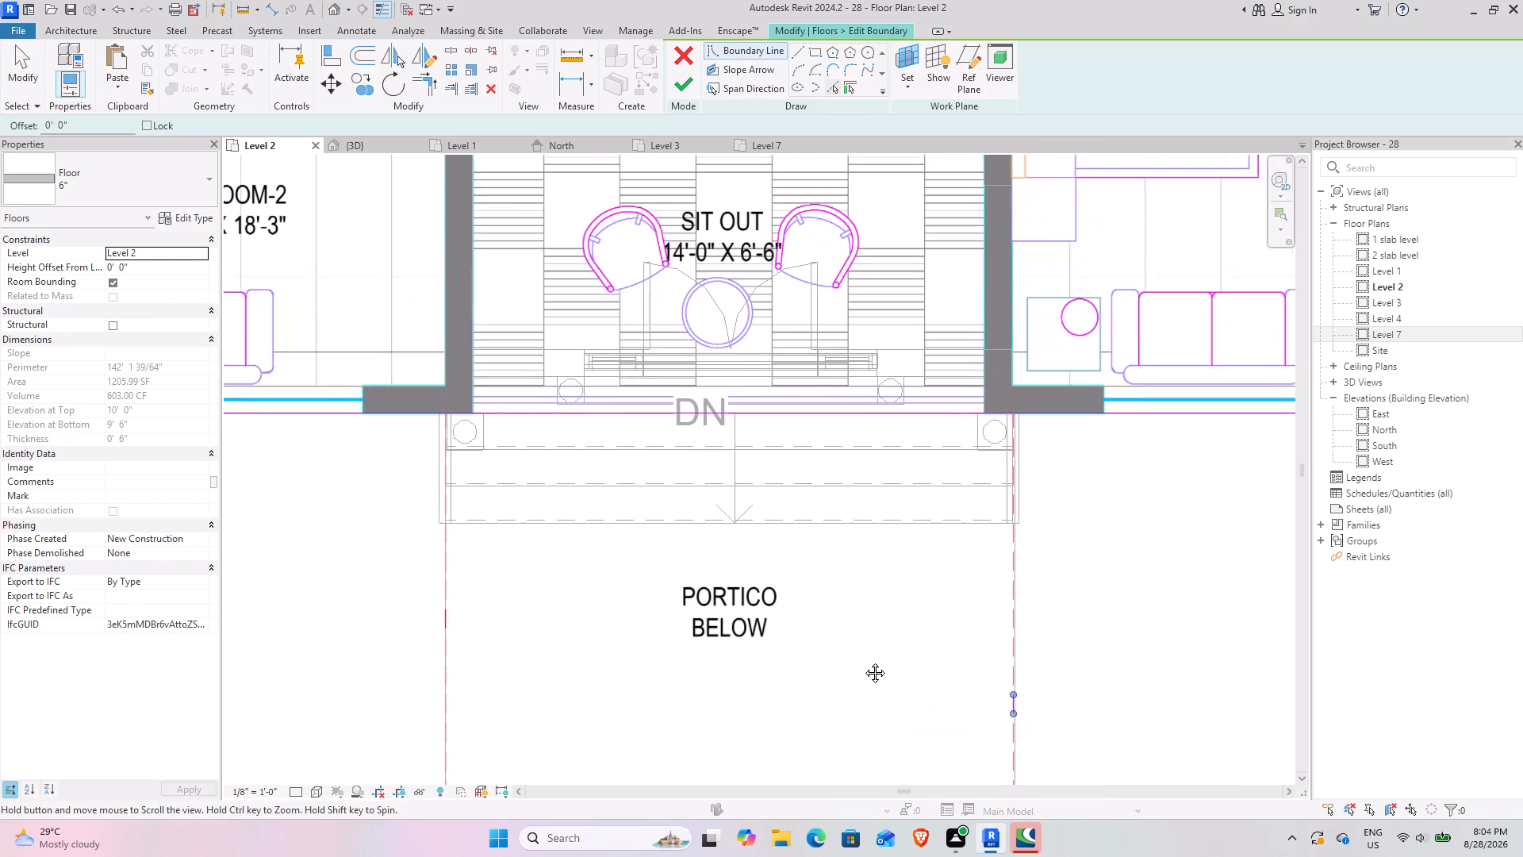
{"action": "middle_click_drag", "start_coordinate": [863, 661], "coordinate": [858, 669]}
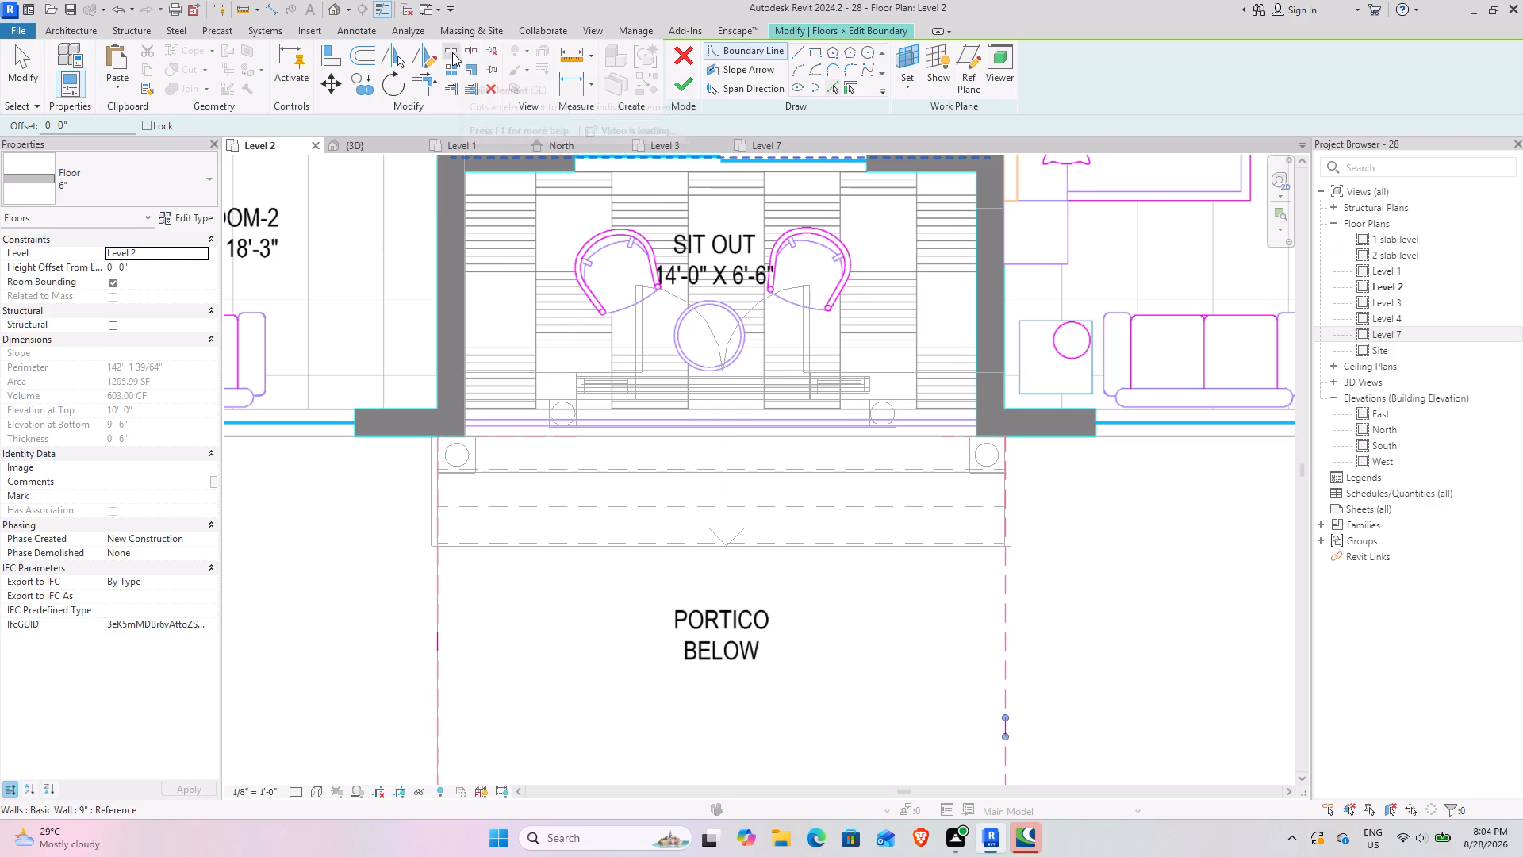
{"action": "left_click", "coordinate": [452, 52]}
{"action": "left_click", "coordinate": [659, 438]}
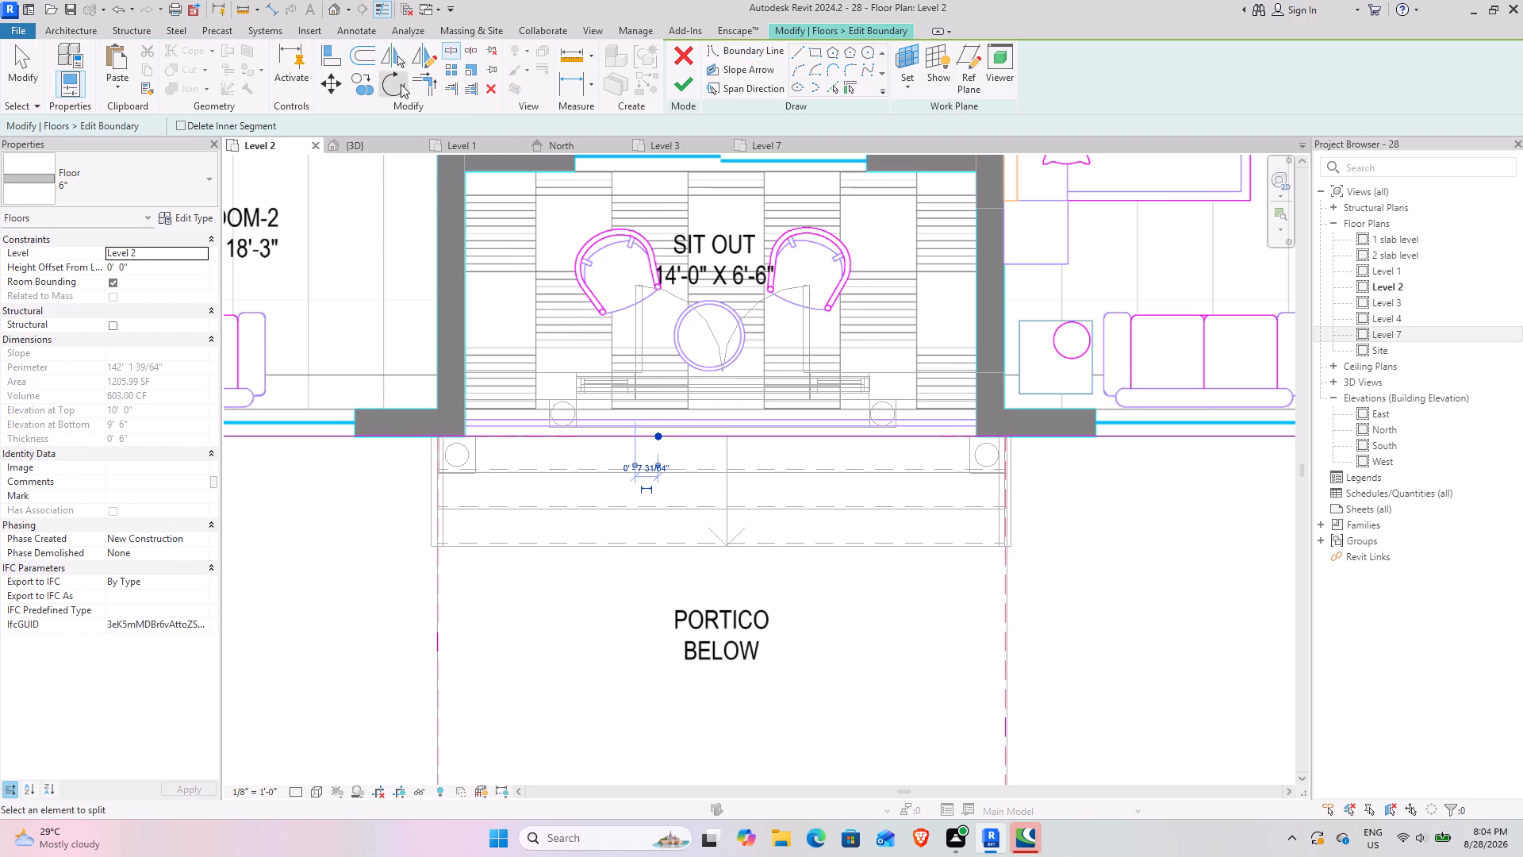
{"action": "left_click", "coordinate": [418, 90]}
{"action": "left_click", "coordinate": [399, 442]}
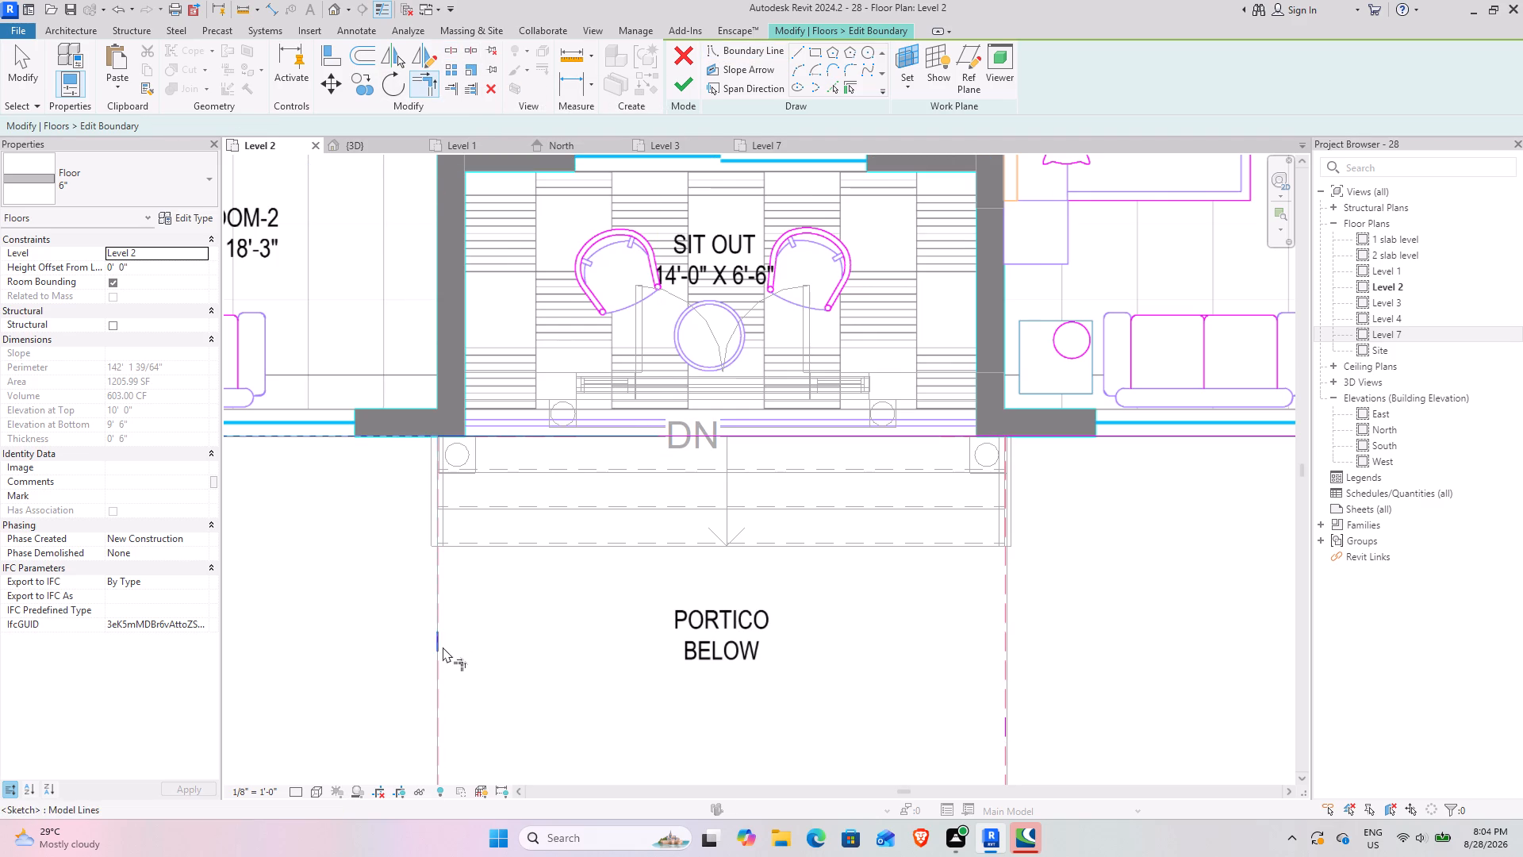
{"action": "left_click", "coordinate": [443, 647]}
Trim the remaining portico boundary lines into closed corners, joining the Bed Room-3 side to the slab's front edge, and finish the floor boundary.
{"action": "middle_click_drag", "start_coordinate": [593, 690], "coordinate": [590, 452]}
{"action": "left_click", "coordinate": [425, 378]}
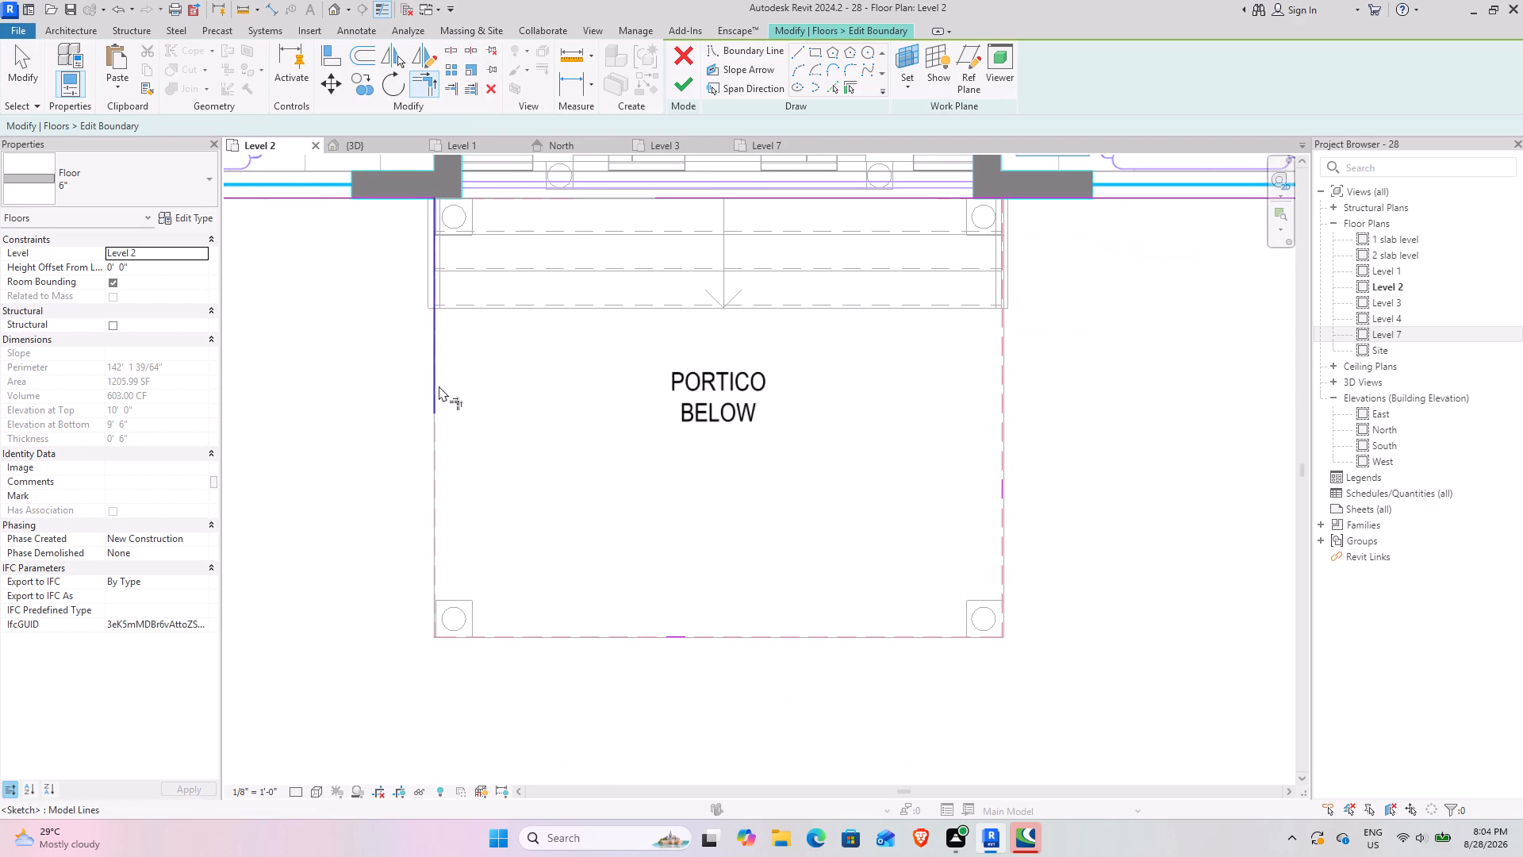
{"action": "left_click", "coordinate": [439, 386]}
{"action": "left_click", "coordinate": [672, 637]}
{"action": "left_click", "coordinate": [655, 633]}
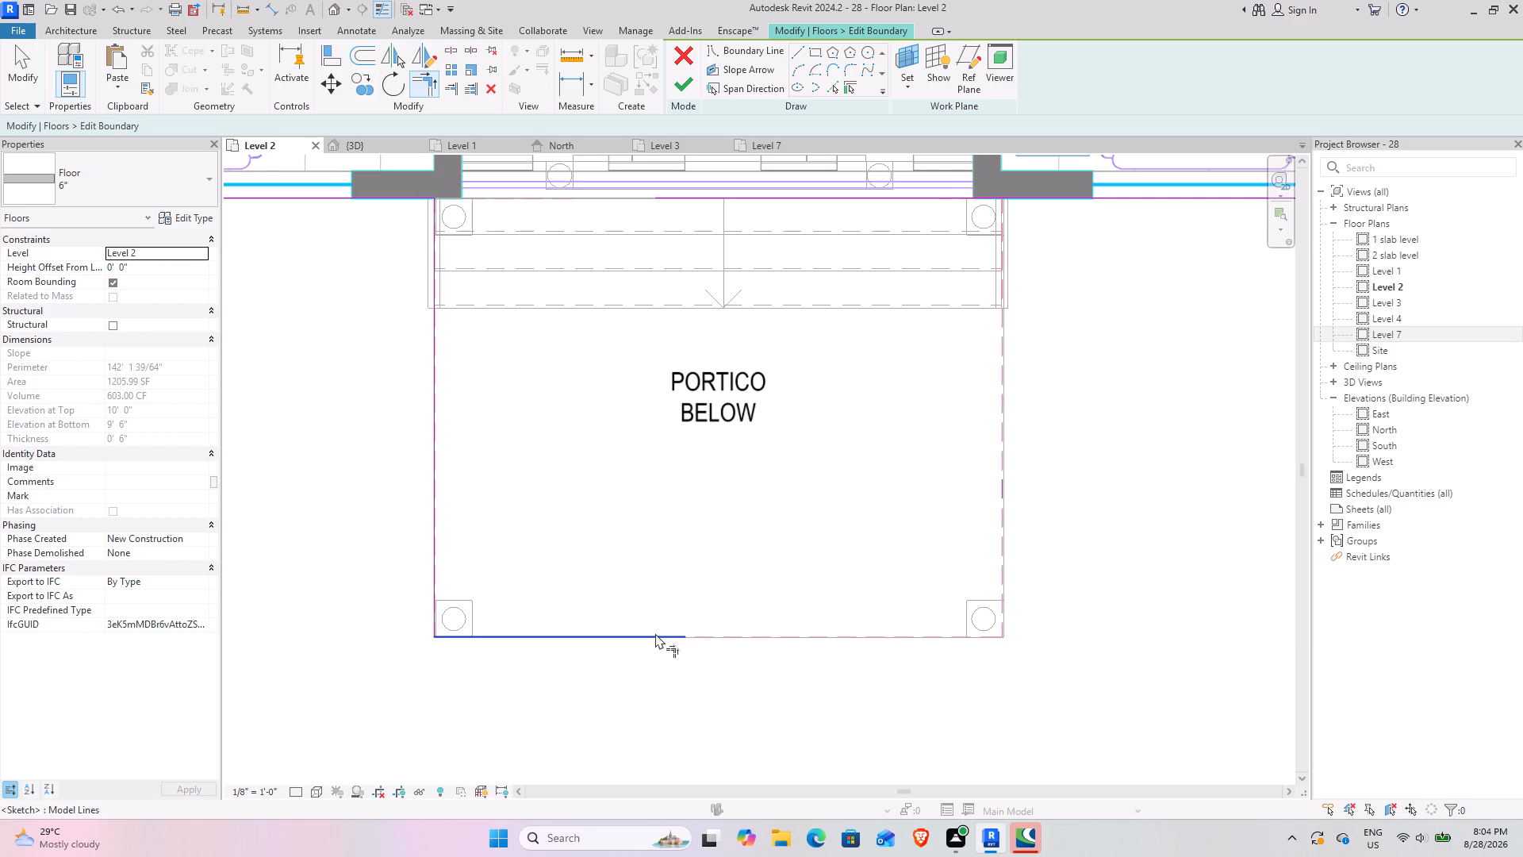
{"action": "left_click", "coordinate": [996, 490]}
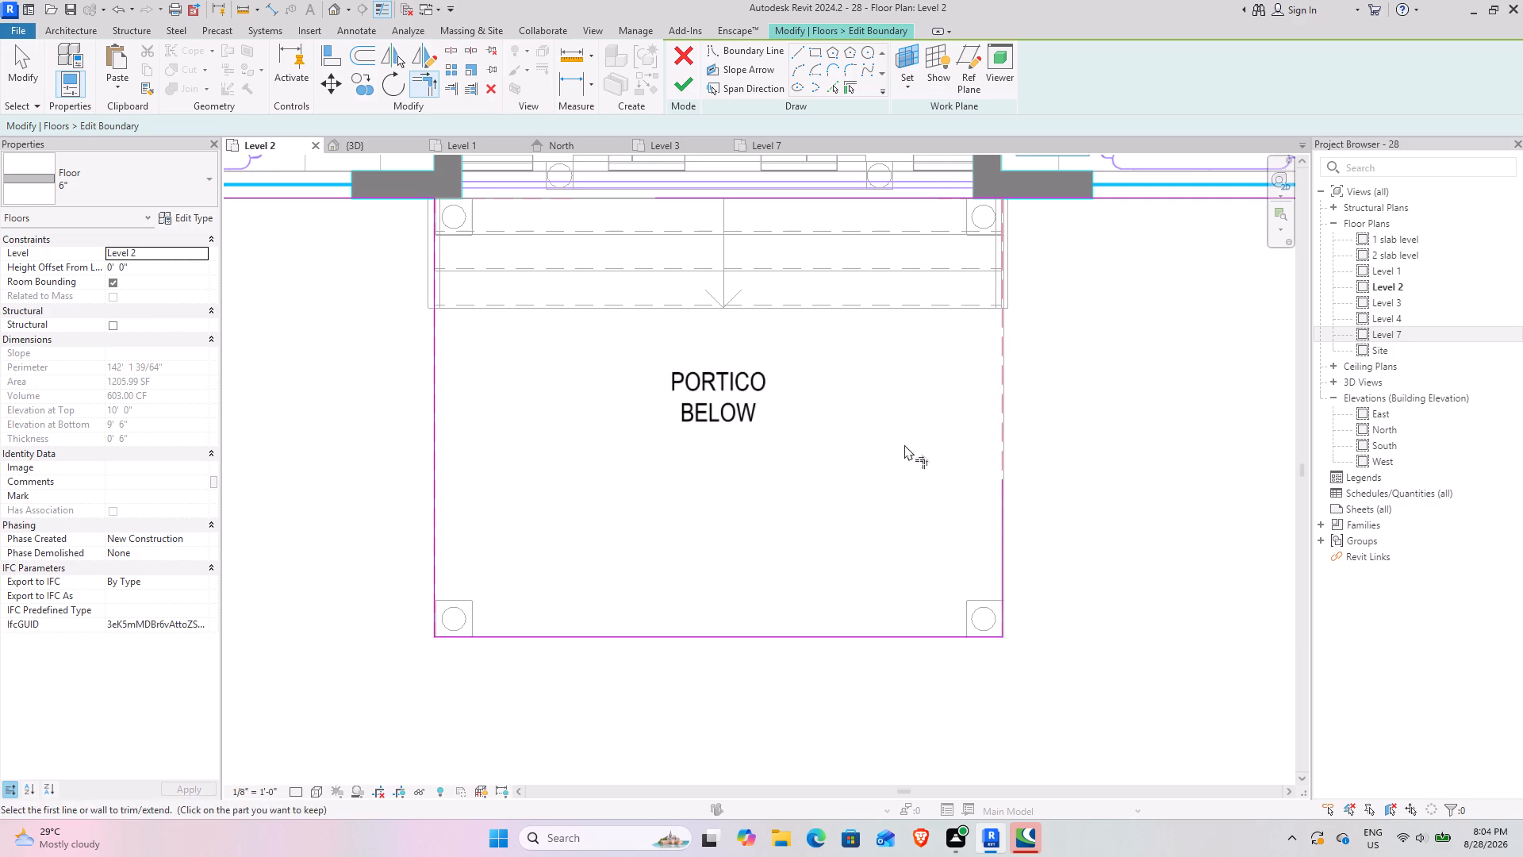
{"action": "middle_click_drag", "start_coordinate": [856, 461], "coordinate": [662, 583]}
{"action": "left_click", "coordinate": [913, 318]}
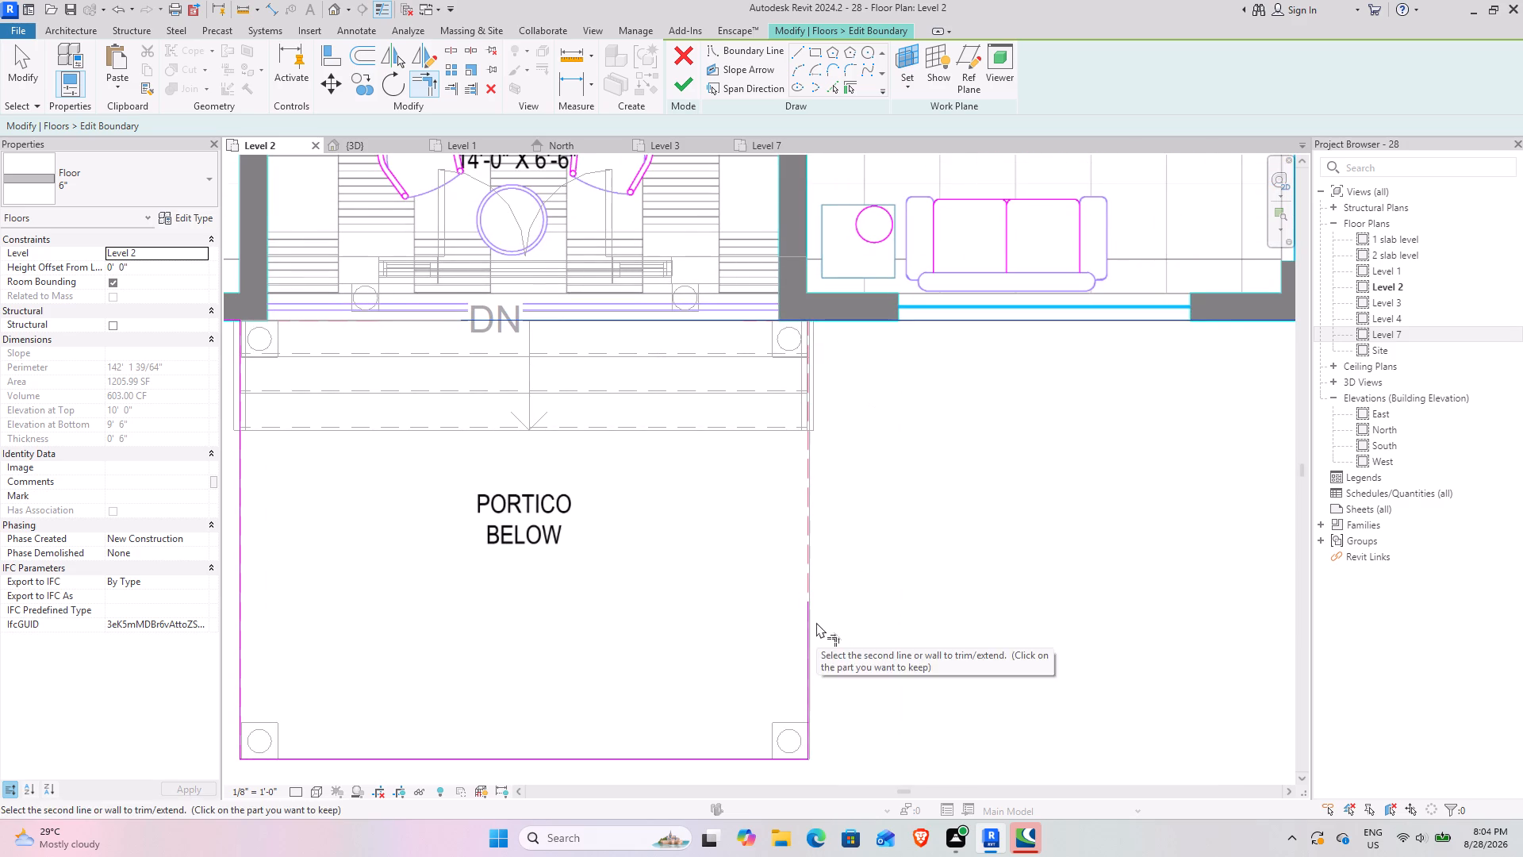
{"action": "left_click", "coordinate": [807, 615]}
{"action": "scroll", "coordinate": [778, 404], "scroll_direction": "down", "scroll_amount": 4}
{"action": "middle_click_drag", "start_coordinate": [770, 405], "coordinate": [831, 529]}
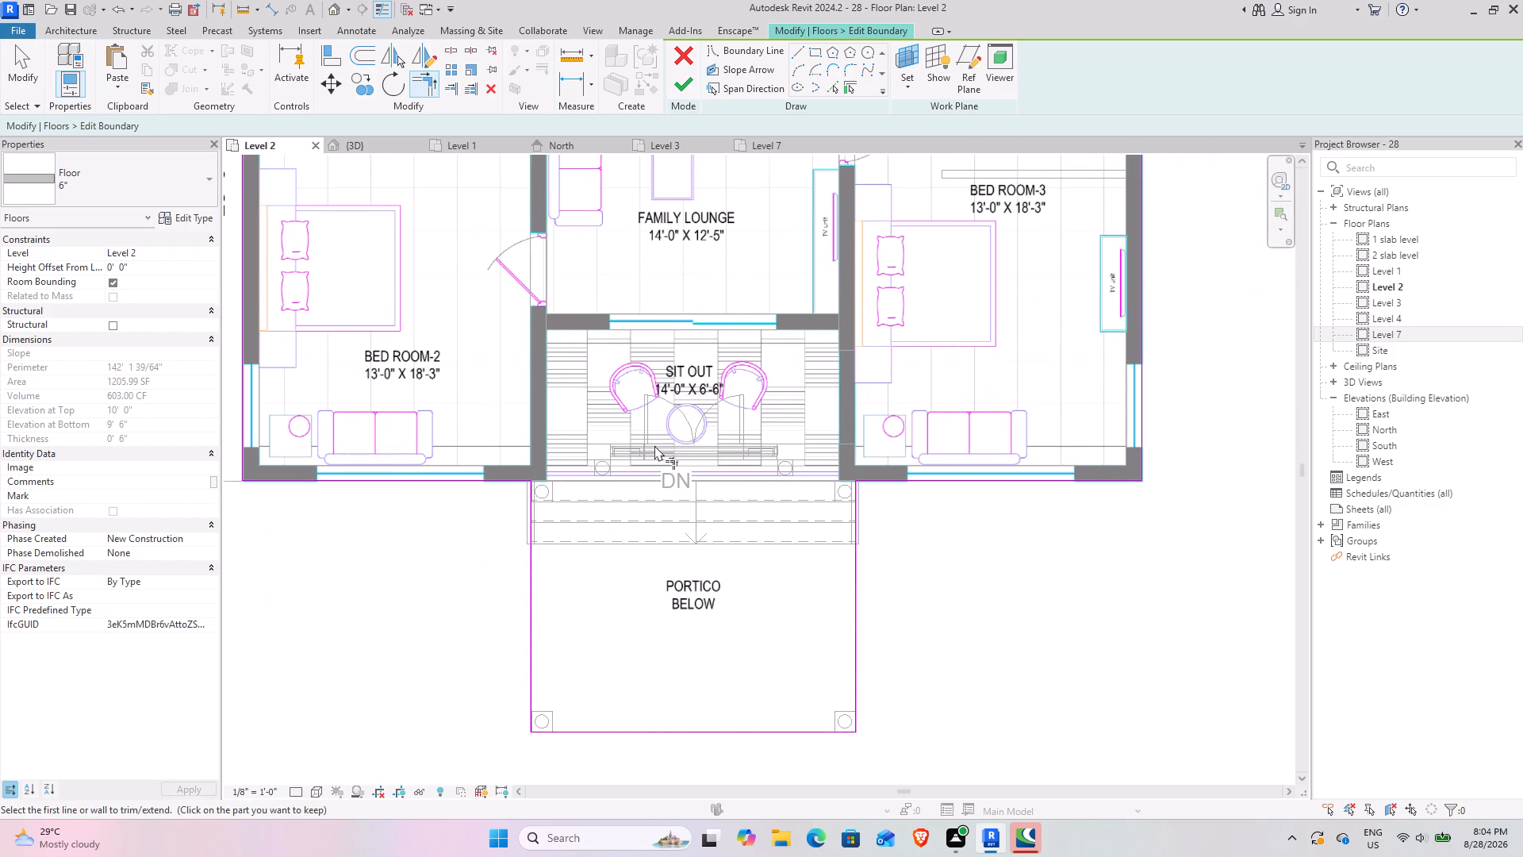
{"action": "left_click", "coordinate": [683, 81]}
Examine the extended Level 2 slab over the portico columns from several angles in the 3D view.
{"action": "left_click", "coordinate": [382, 146]}
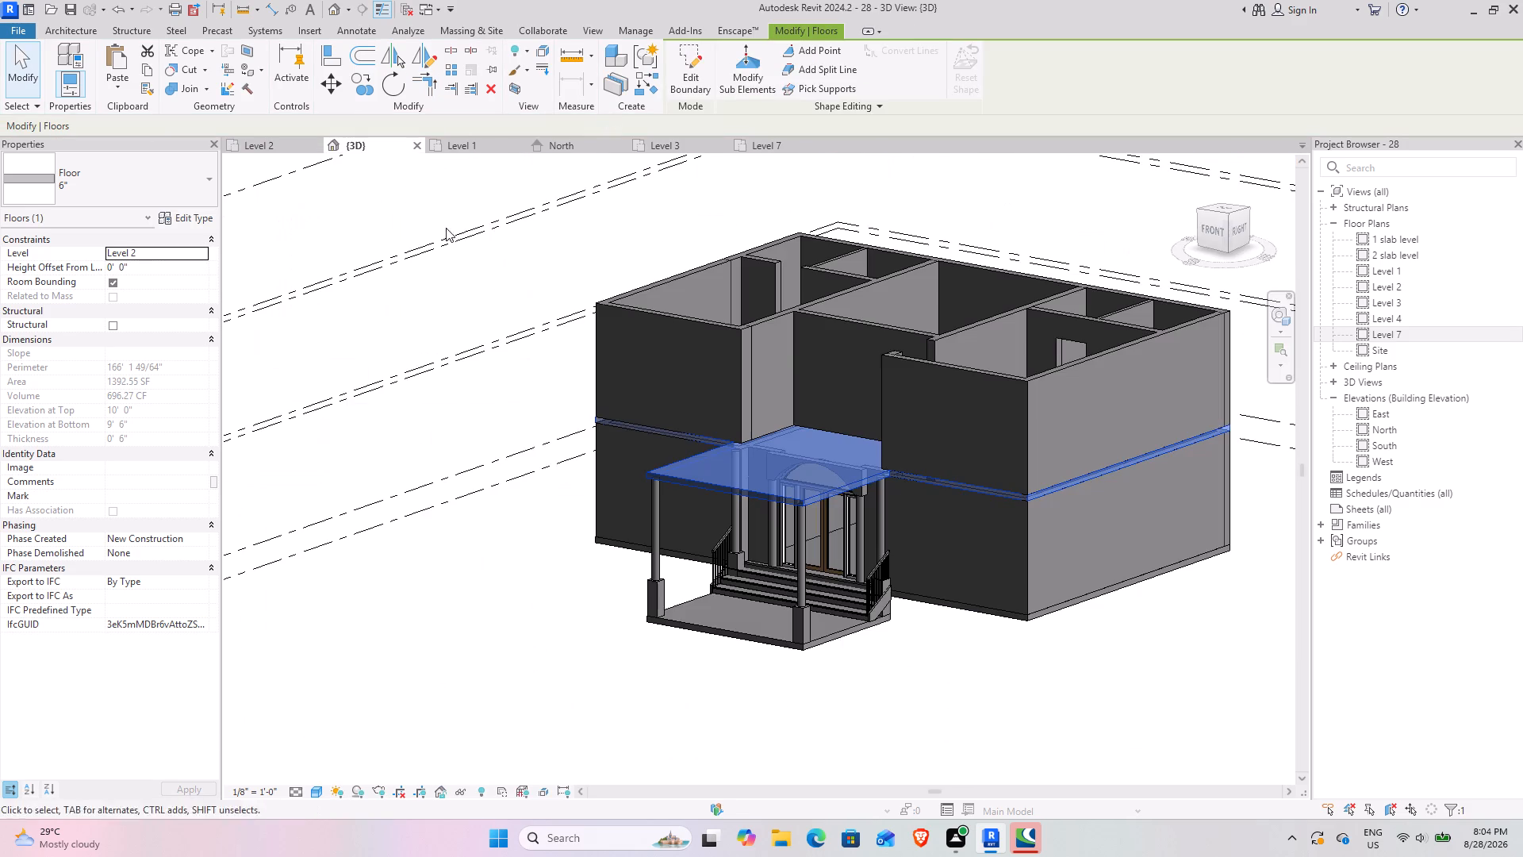
{"action": "left_click", "coordinate": [453, 679]}
{"action": "middle_click_drag", "start_coordinate": [571, 614], "coordinate": [838, 646], "text": "shift"}
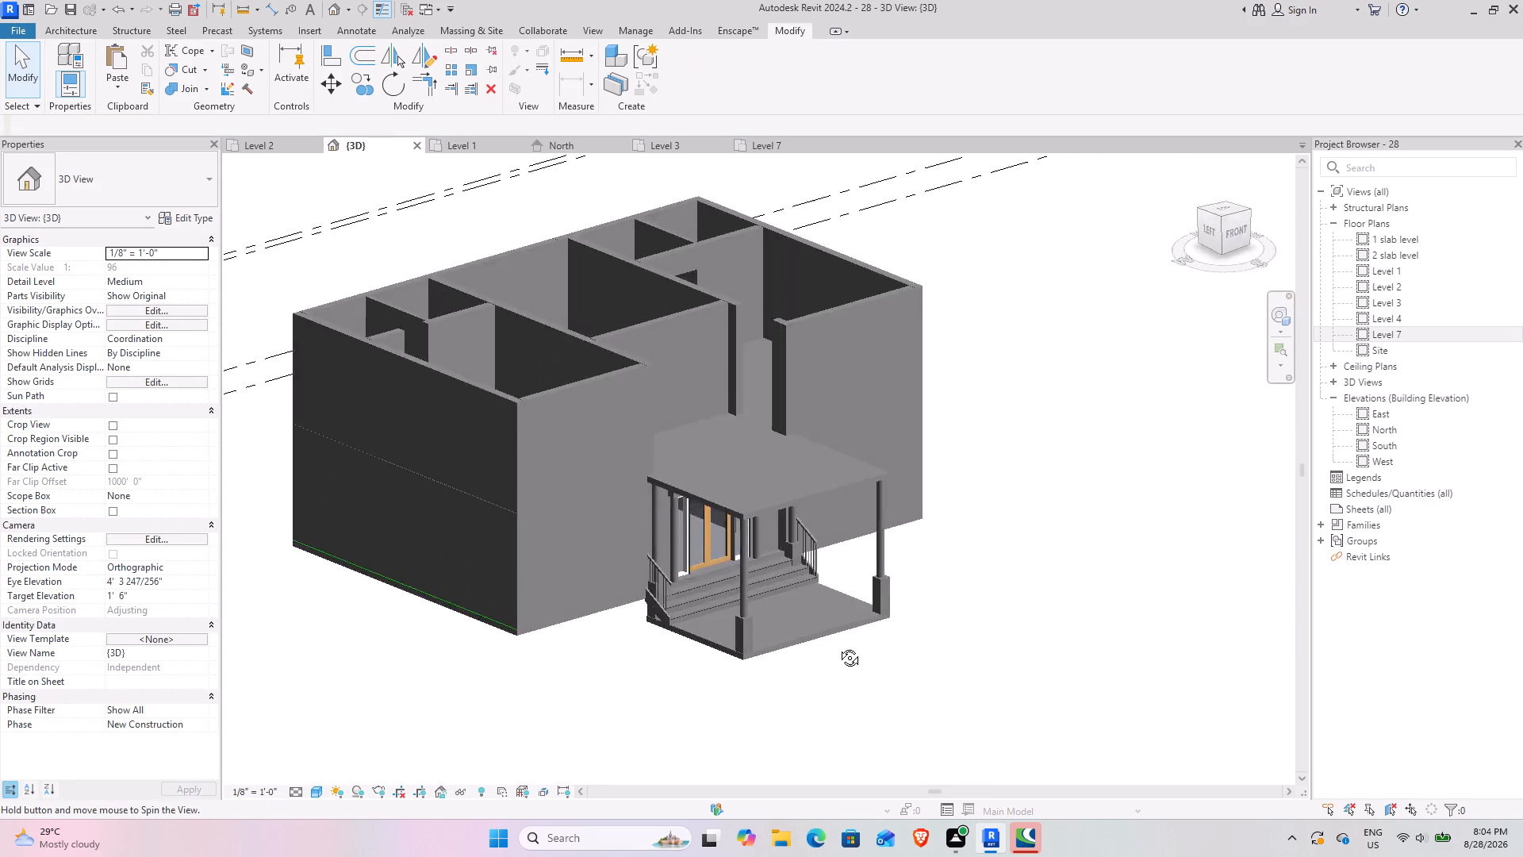
{"action": "middle_click_drag", "start_coordinate": [838, 646], "coordinate": [476, 636], "text": "shift"}
{"action": "scroll", "coordinate": [608, 632], "scroll_direction": "down", "scroll_amount": 3}
{"action": "middle_click_drag", "start_coordinate": [620, 634], "coordinate": [811, 621], "text": "shift"}
{"action": "scroll", "coordinate": [782, 619], "scroll_direction": "up", "scroll_amount": 2}
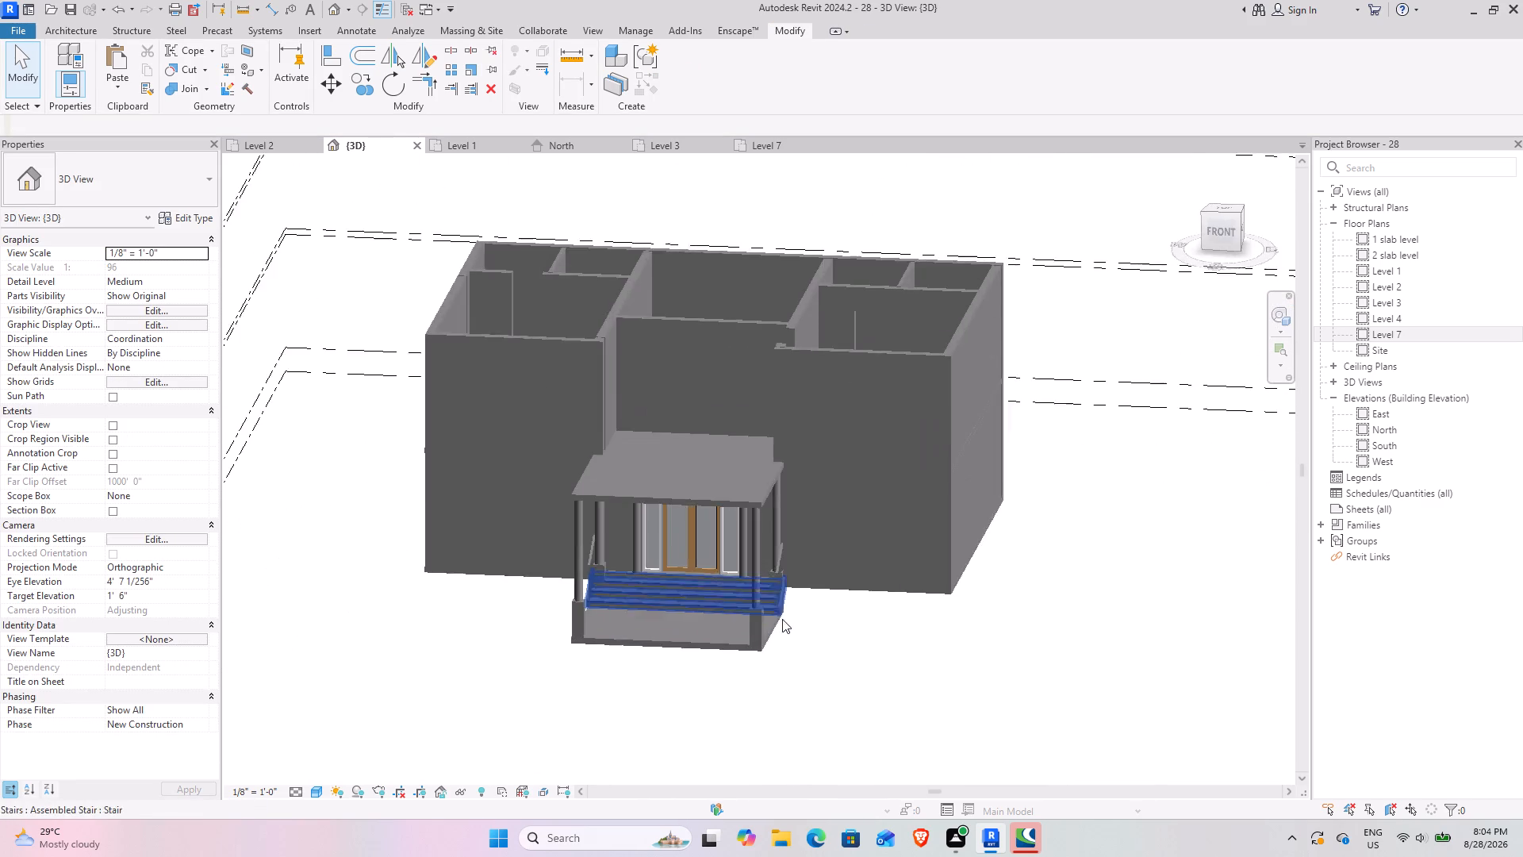
{"action": "scroll", "coordinate": [782, 619], "scroll_direction": "up", "scroll_amount": 4}
{"action": "middle_click_drag", "start_coordinate": [559, 693], "coordinate": [379, 677], "text": "shift"}
{"action": "scroll", "coordinate": [381, 681], "scroll_direction": "down", "scroll_amount": 3}
{"action": "middle_click_drag", "start_coordinate": [401, 695], "coordinate": [523, 687], "text": "shift"}
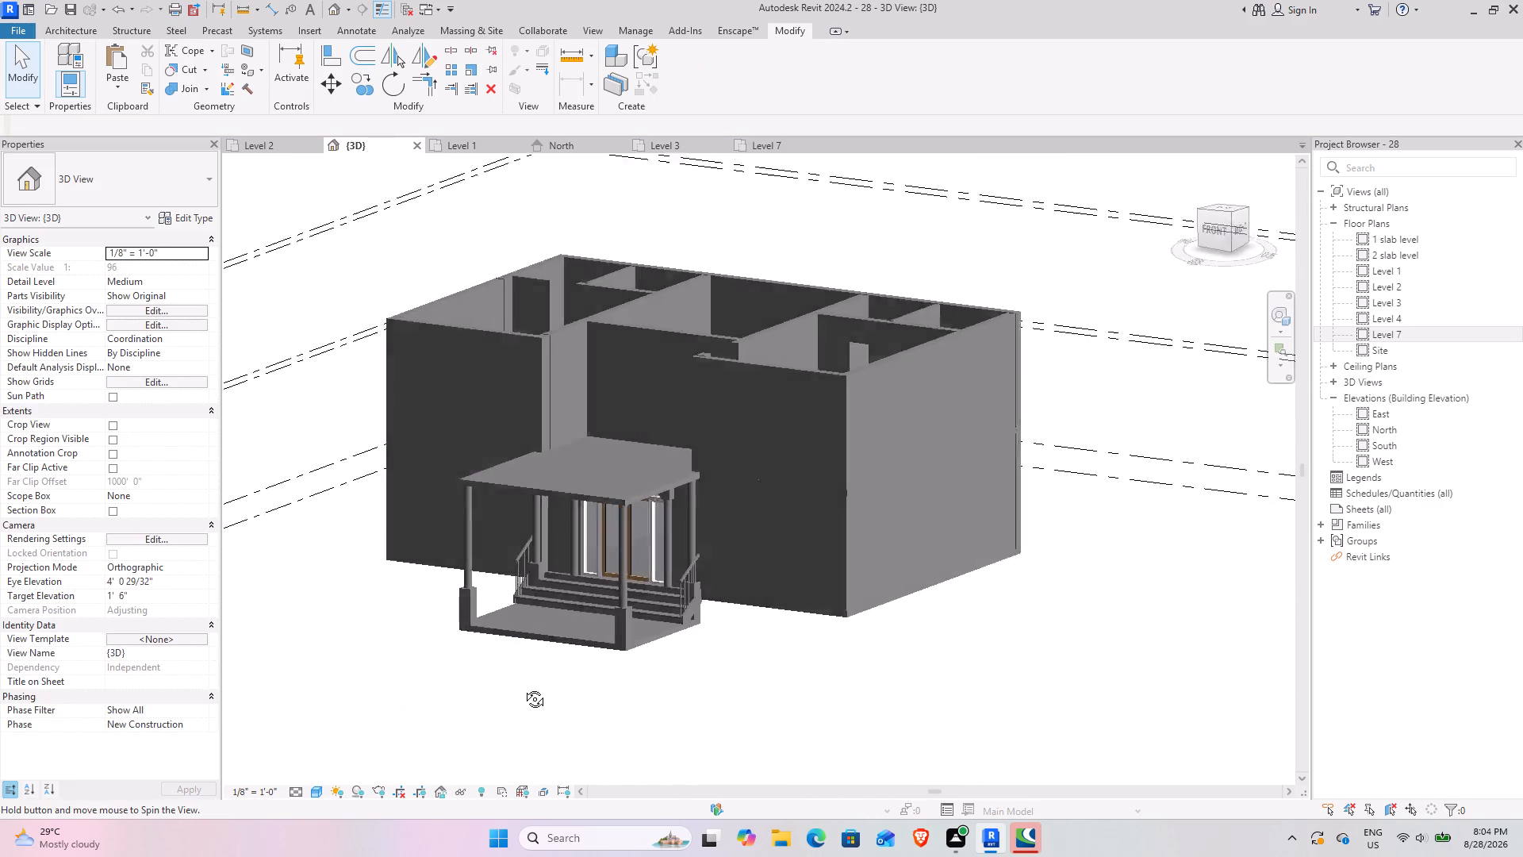
{"action": "middle_click_drag", "start_coordinate": [523, 687], "coordinate": [577, 730], "text": "shift"}
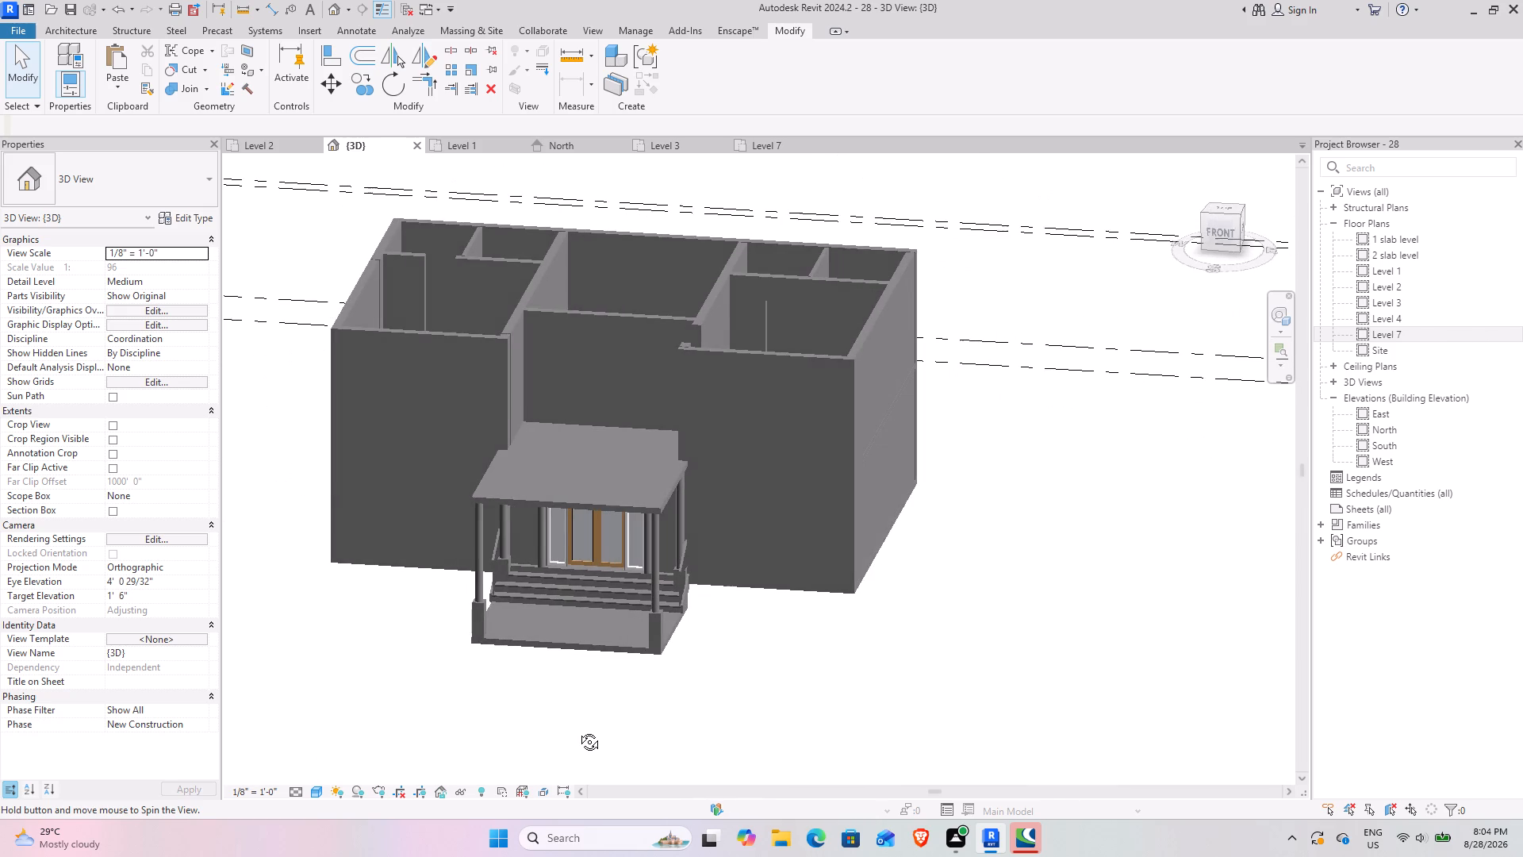
{"action": "middle_click_drag", "start_coordinate": [577, 730], "coordinate": [666, 698], "text": "shift"}
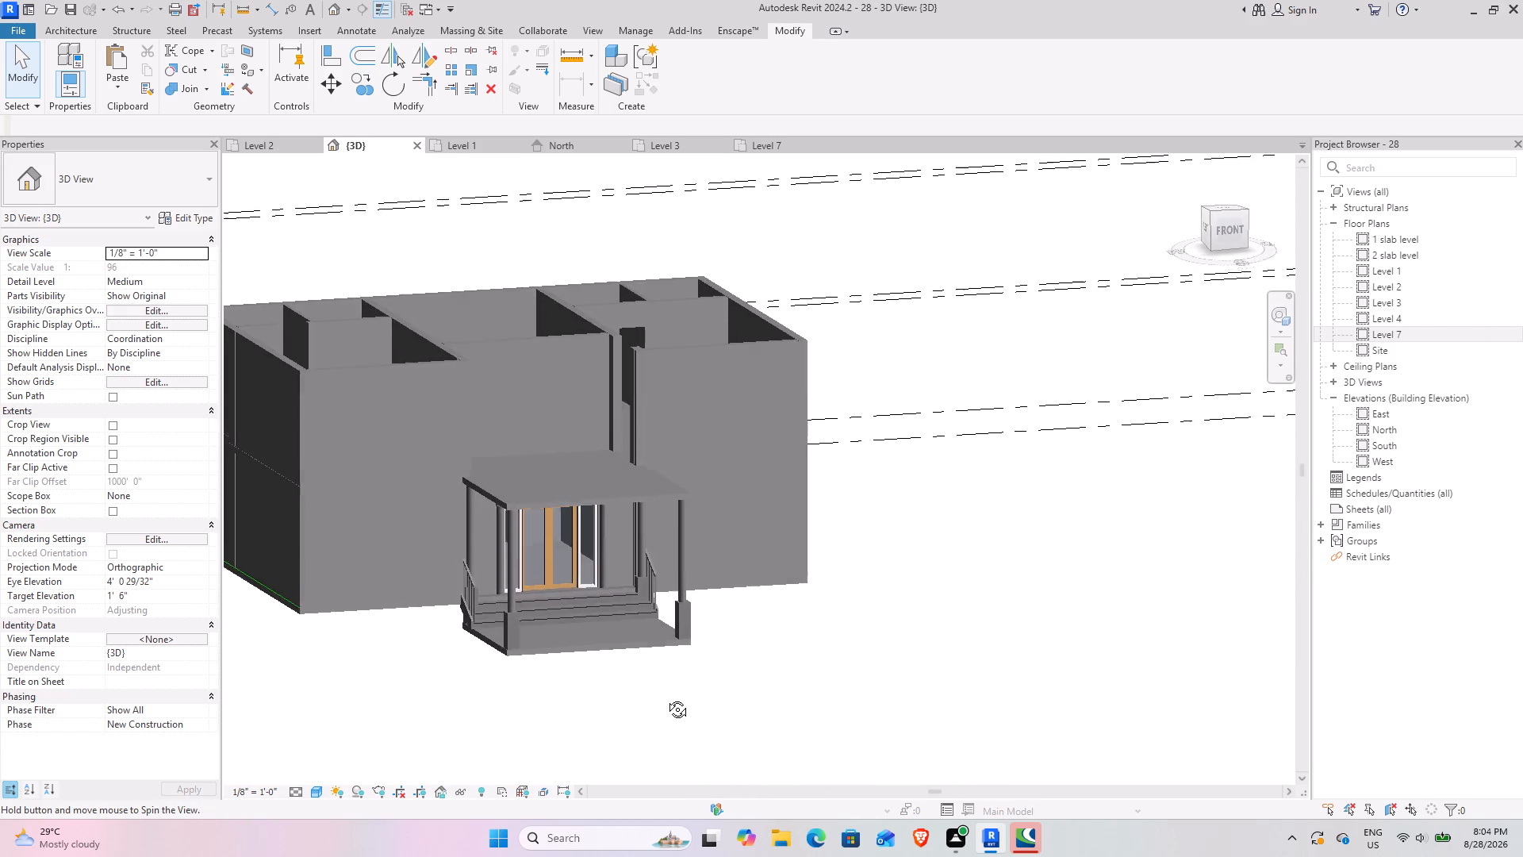
{"action": "middle_click_drag", "start_coordinate": [666, 698], "coordinate": [665, 698], "text": "shift"}
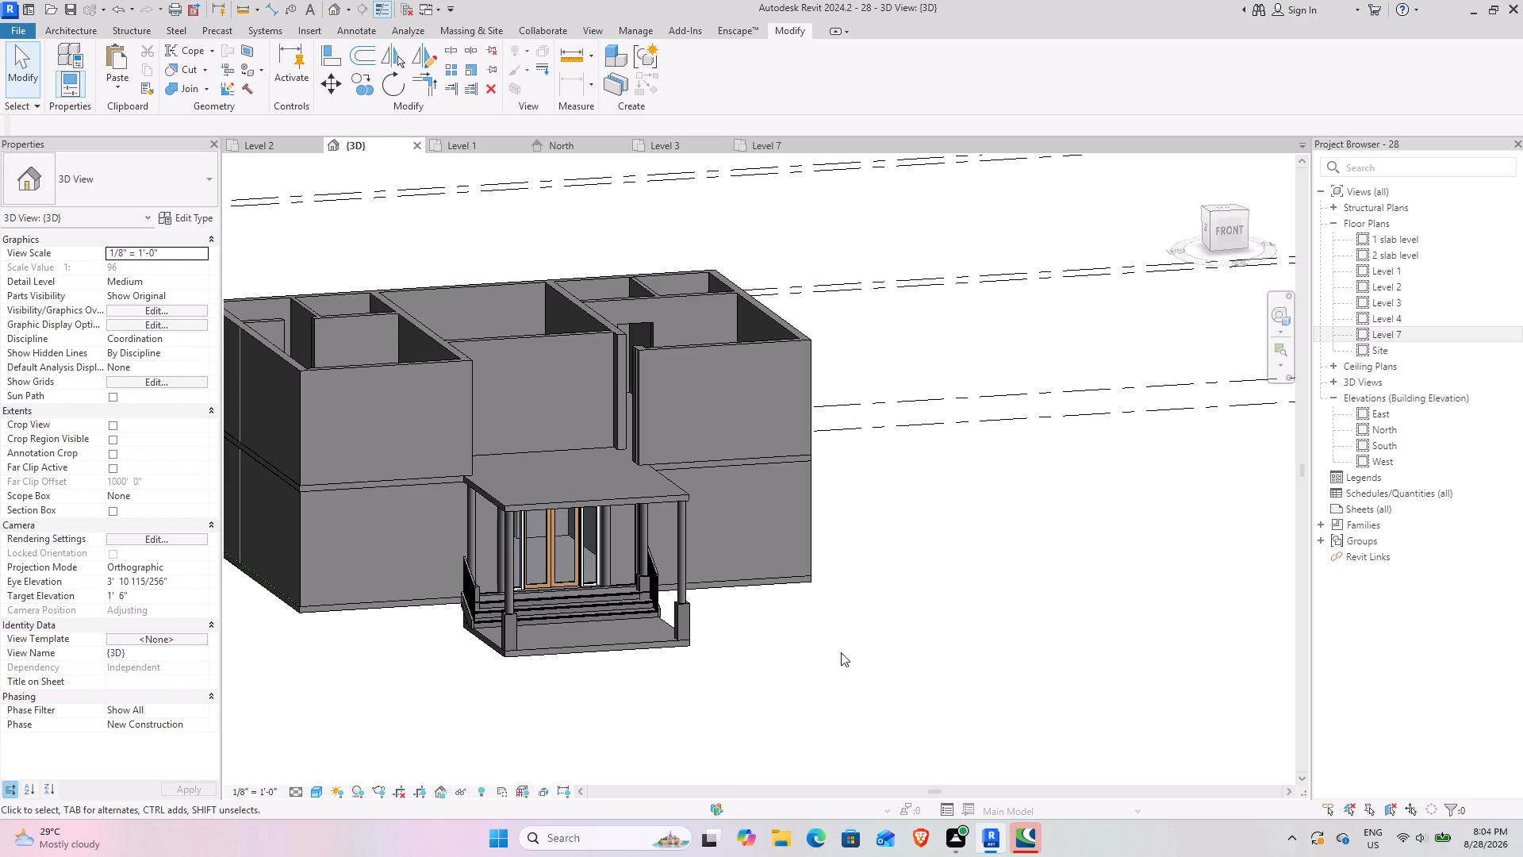
{"action": "middle_click_drag", "start_coordinate": [781, 656], "coordinate": [608, 679], "text": "shift"}
{"action": "scroll", "coordinate": [524, 641], "scroll_direction": "up", "scroll_amount": 3}
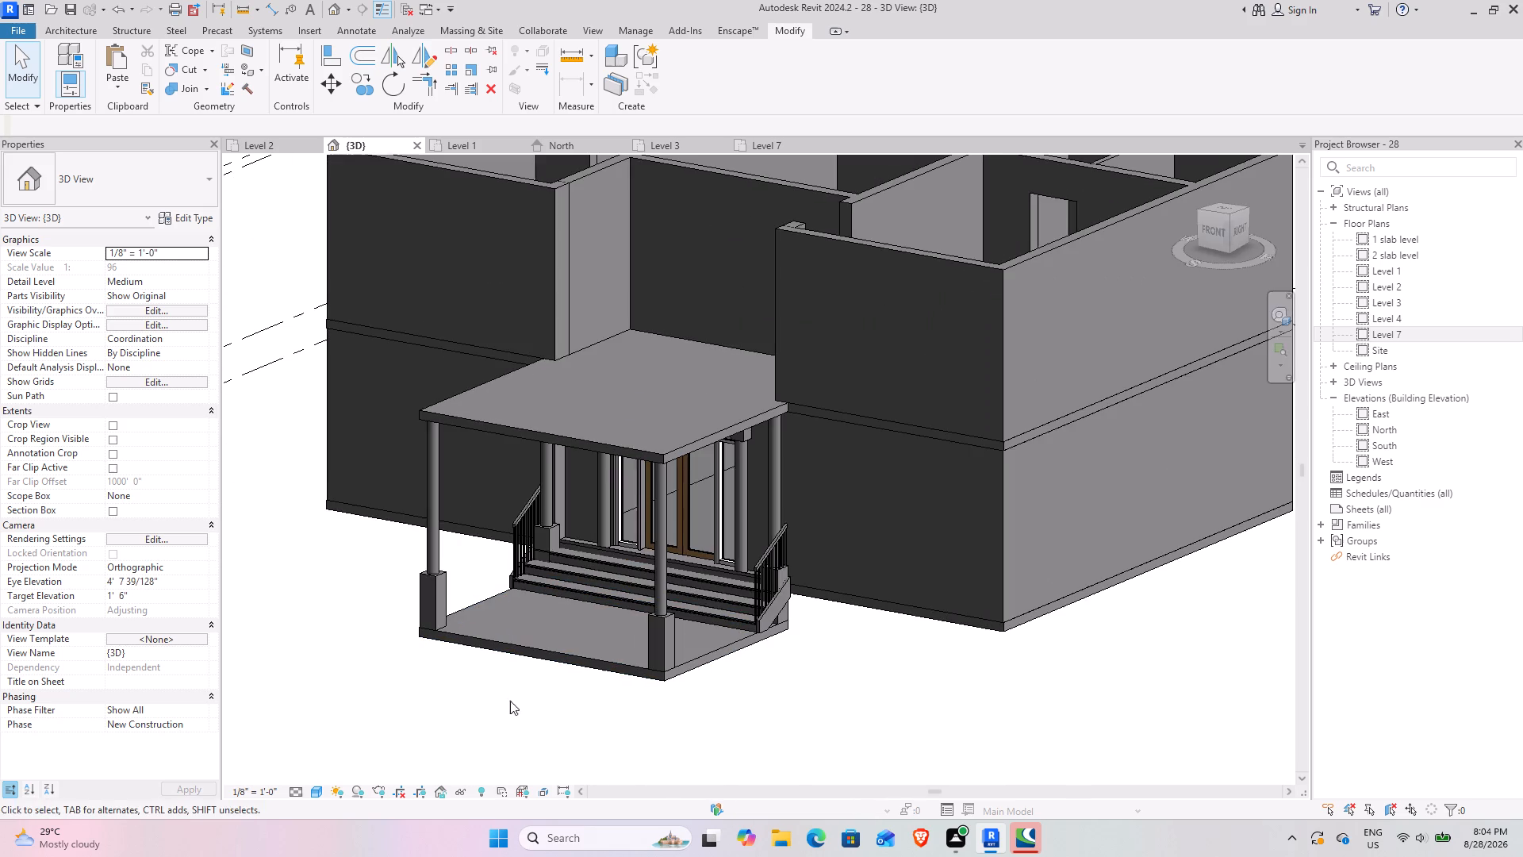
{"action": "middle_click_drag", "start_coordinate": [539, 689], "coordinate": [487, 673]}
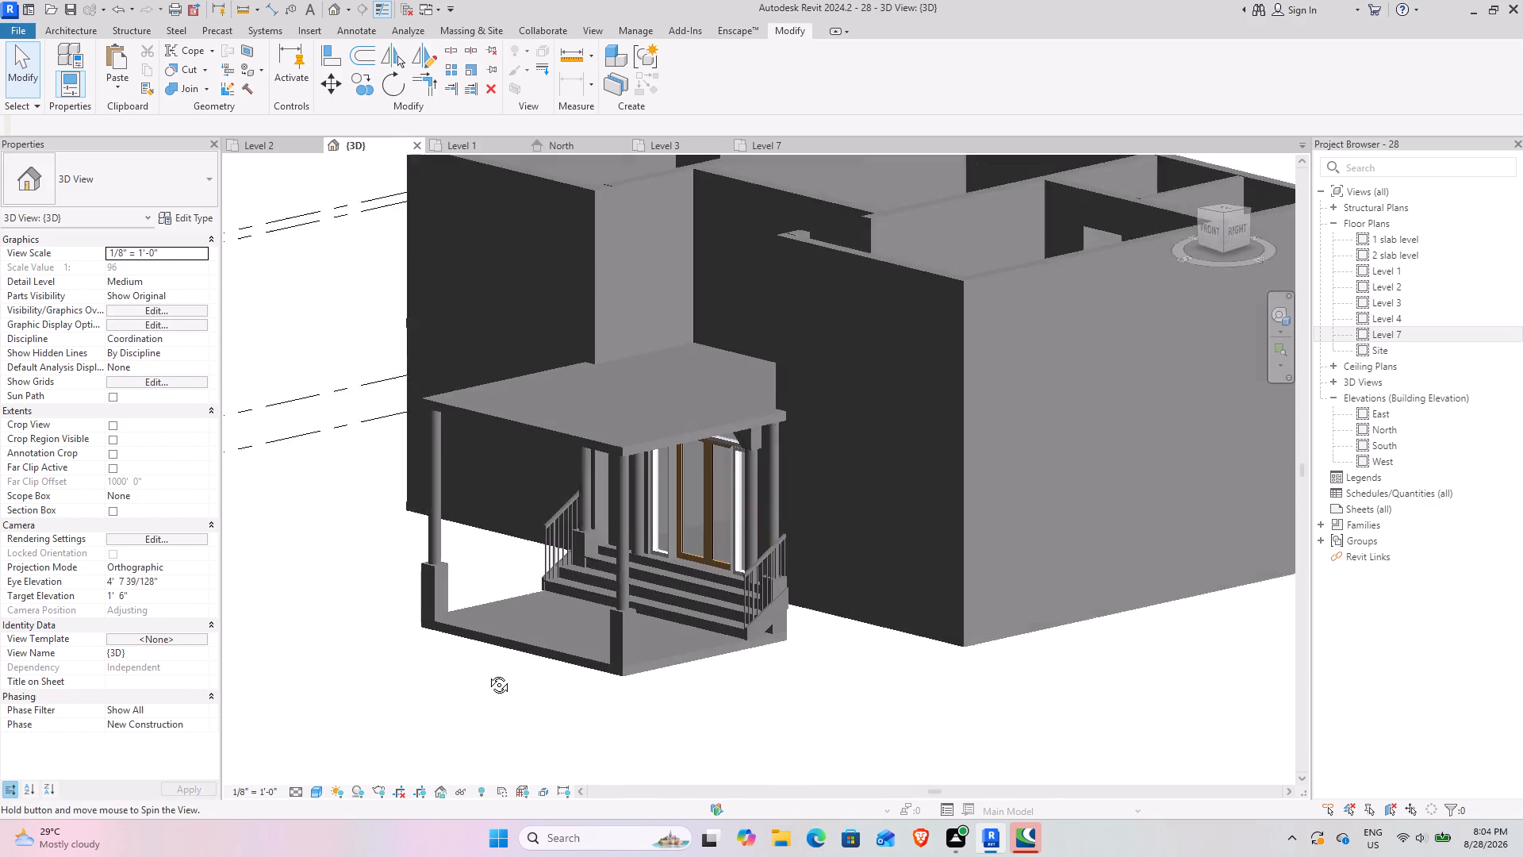
{"action": "middle_click_drag", "start_coordinate": [487, 673], "coordinate": [466, 673]}
Change the portico entrance stair's type to Cast-In-Place Monolithic Stair.
{"action": "scroll", "coordinate": [738, 617], "scroll_direction": "up", "scroll_amount": 7}
{"action": "middle_click_drag", "start_coordinate": [742, 686], "coordinate": [697, 652], "text": "shift"}
{"action": "left_click", "coordinate": [646, 629]}
{"action": "left_click", "coordinate": [194, 190]}
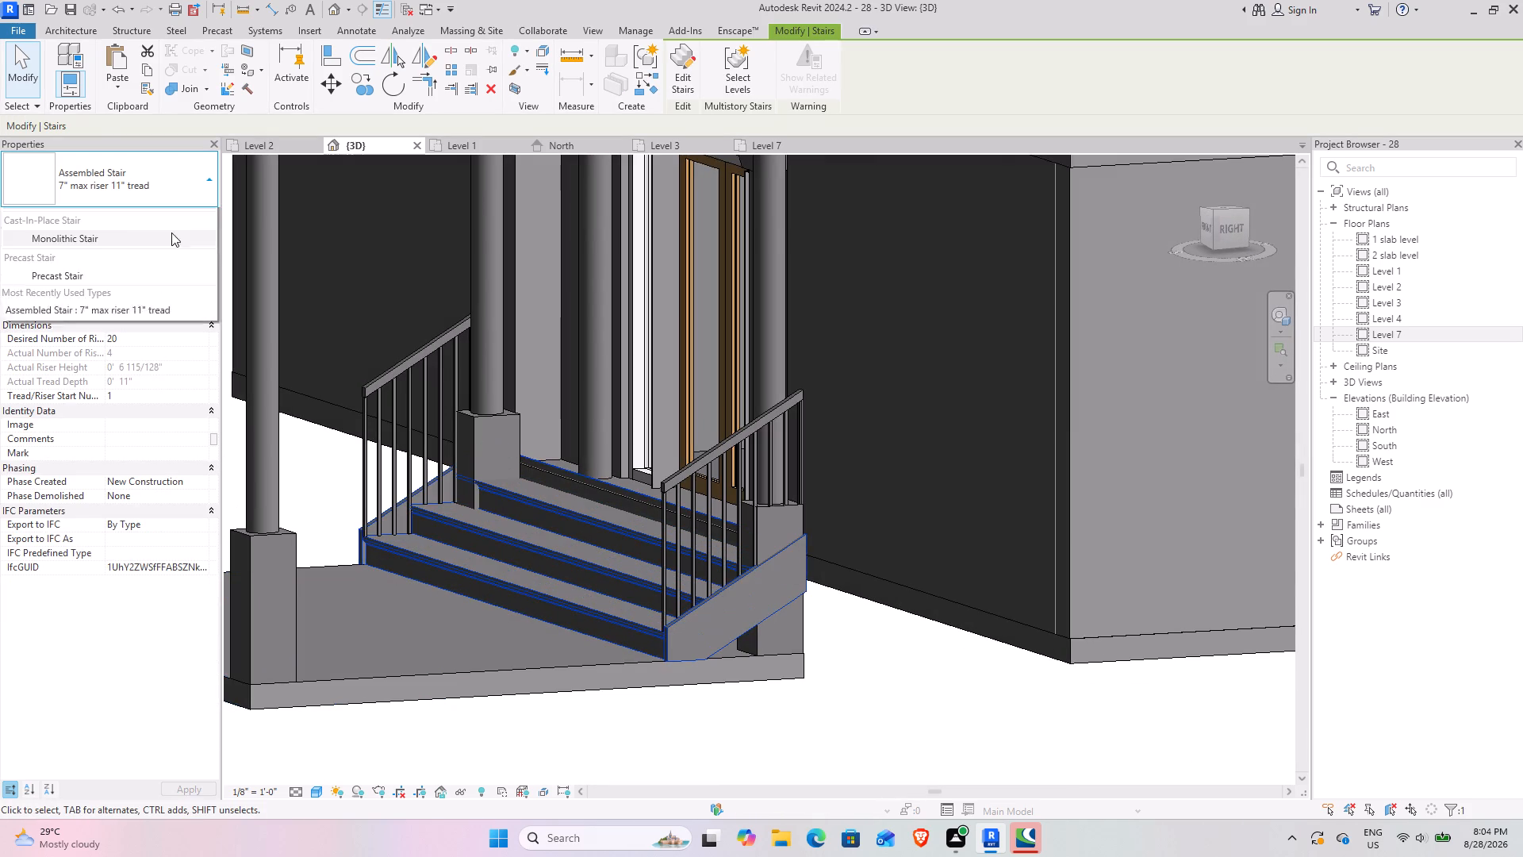
{"action": "left_click", "coordinate": [107, 297]}
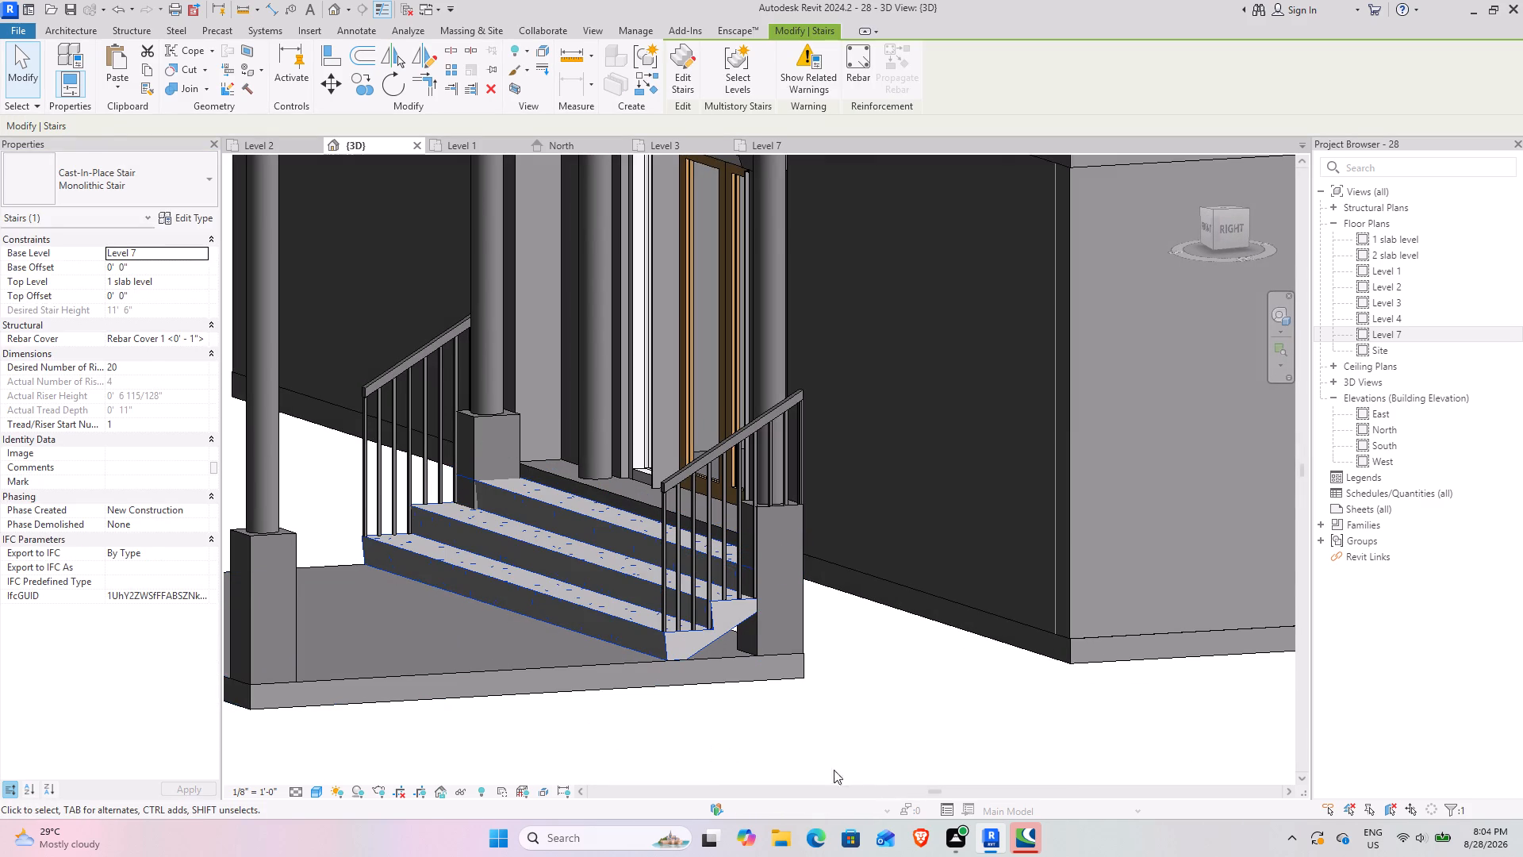
{"action": "left_click", "coordinate": [879, 755]}
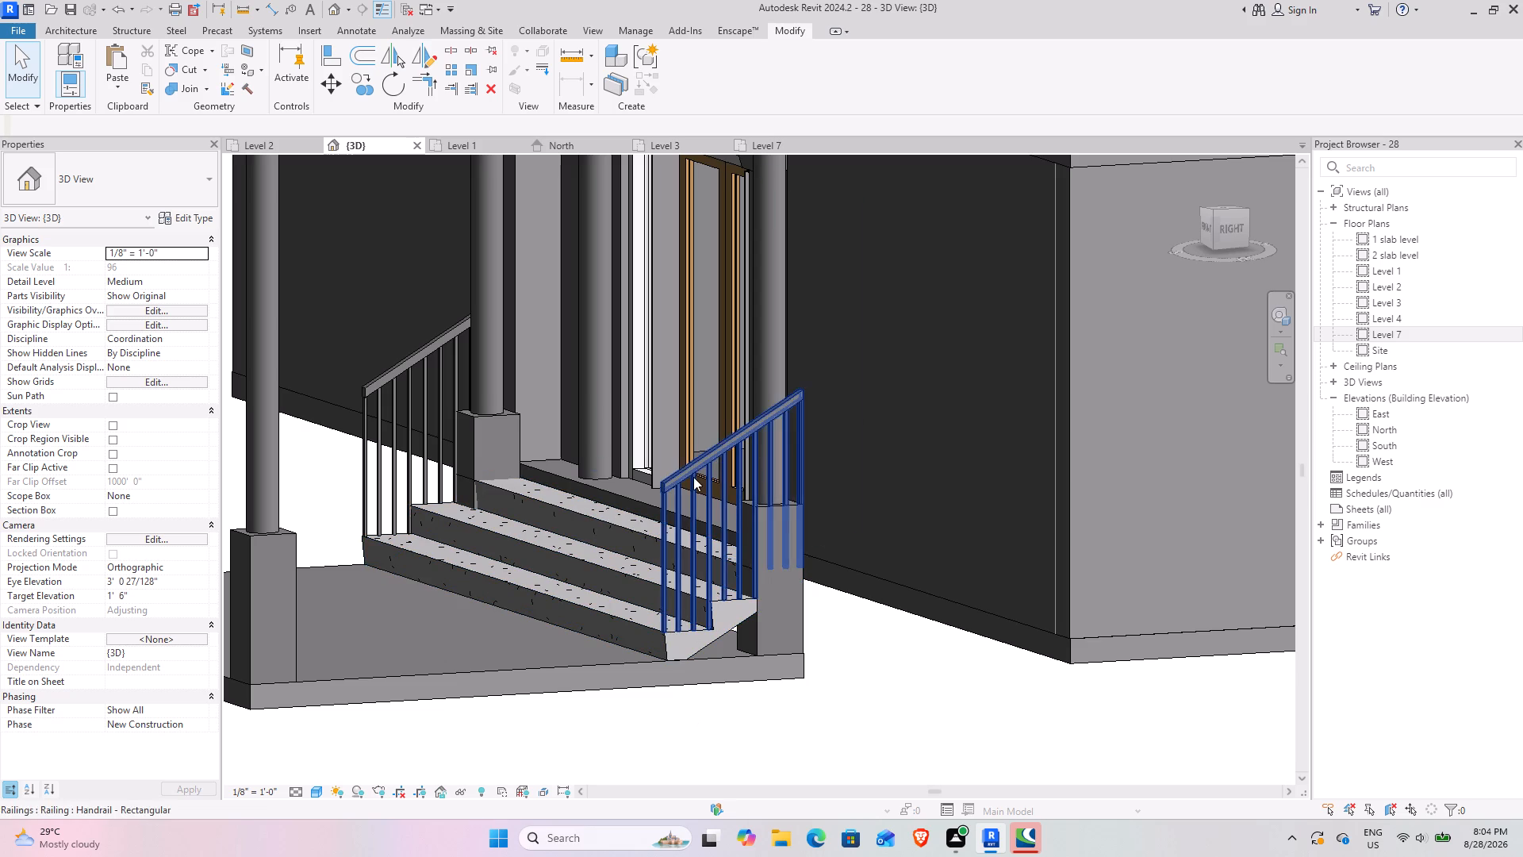
Delete the handrail railings on both sides of the portico entrance stair.
{"action": "left_click", "coordinate": [681, 477]}
{"action": "left_click", "coordinate": [375, 380], "text": "ctrl"}
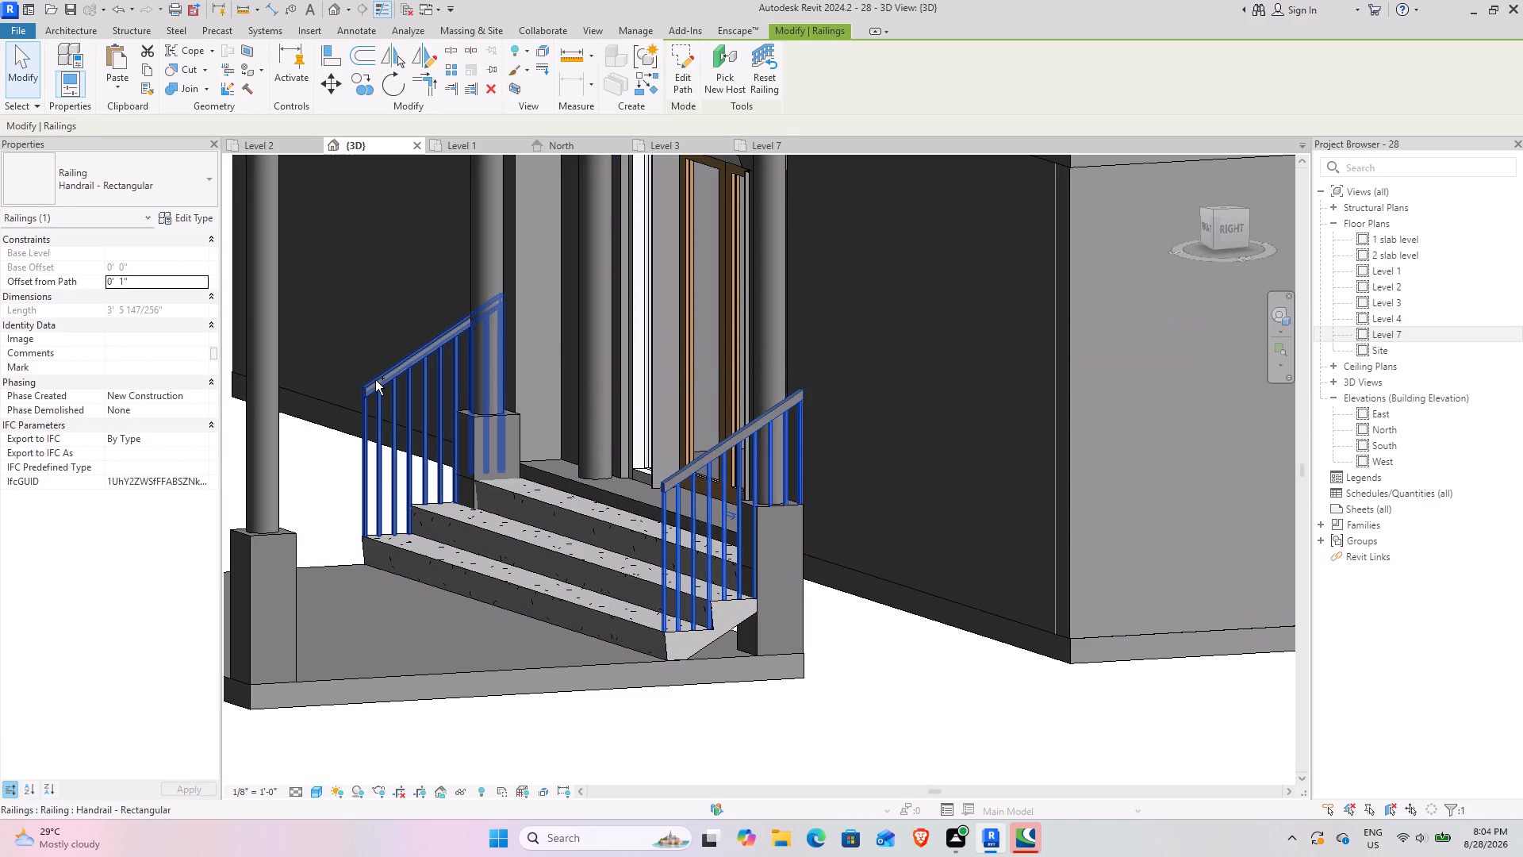
{"action": "left_click", "coordinate": [499, 94]}
Examine the portico with its monolithic stair, columns and slab from the front and side in the 3D view.
{"action": "scroll", "coordinate": [581, 628], "scroll_direction": "down", "scroll_amount": 5}
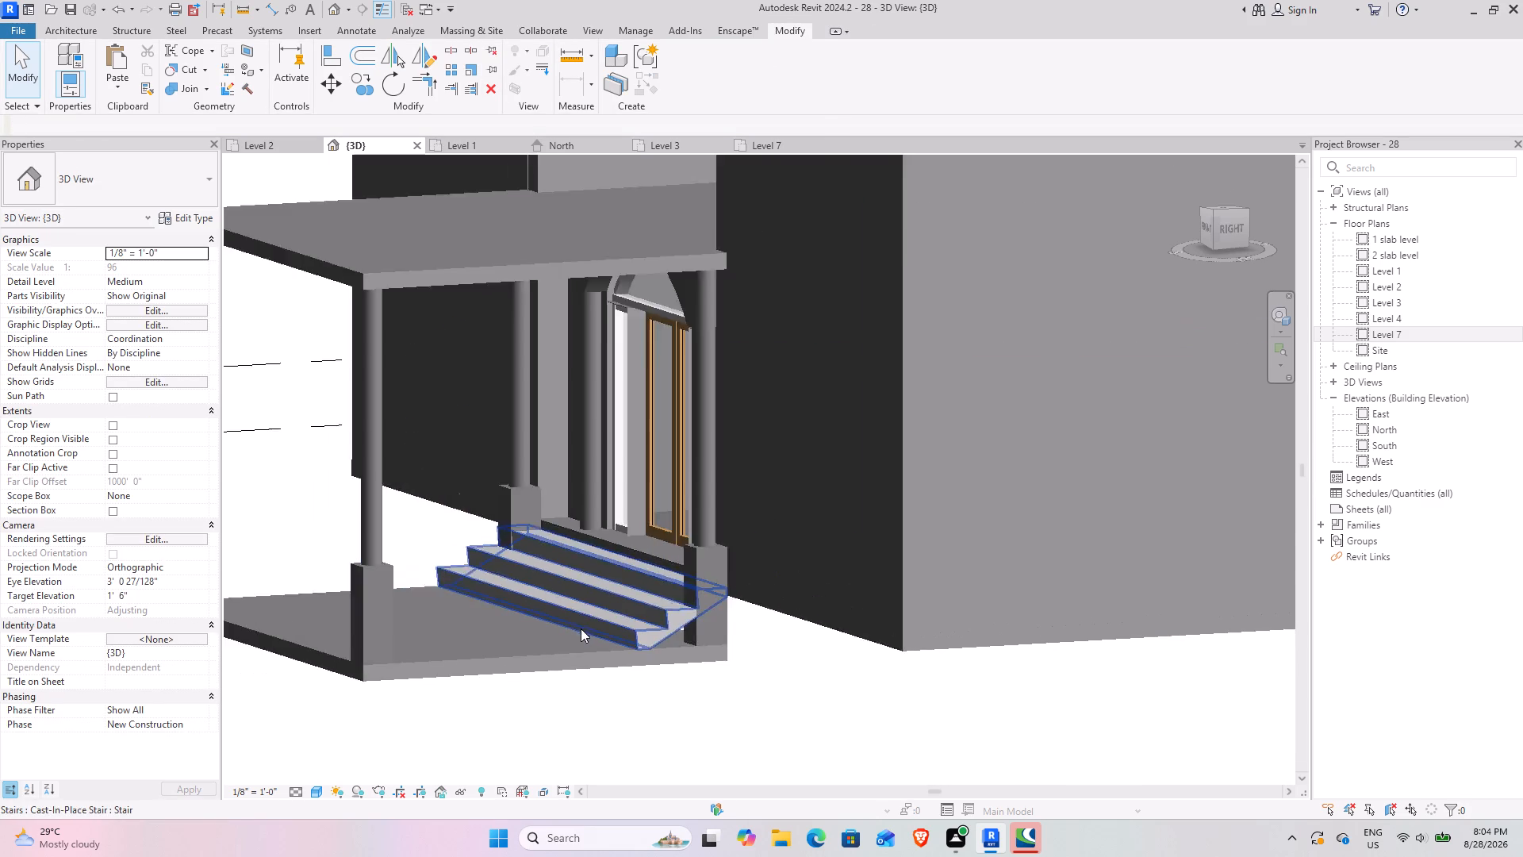
{"action": "scroll", "coordinate": [581, 628], "scroll_direction": "down", "scroll_amount": 3}
{"action": "middle_click_drag", "start_coordinate": [576, 721], "coordinate": [748, 798], "text": "shift"}
{"action": "middle_click_drag", "start_coordinate": [707, 798], "coordinate": [821, 748]}
{"action": "middle_click_drag", "start_coordinate": [760, 731], "coordinate": [769, 724], "text": "shift"}
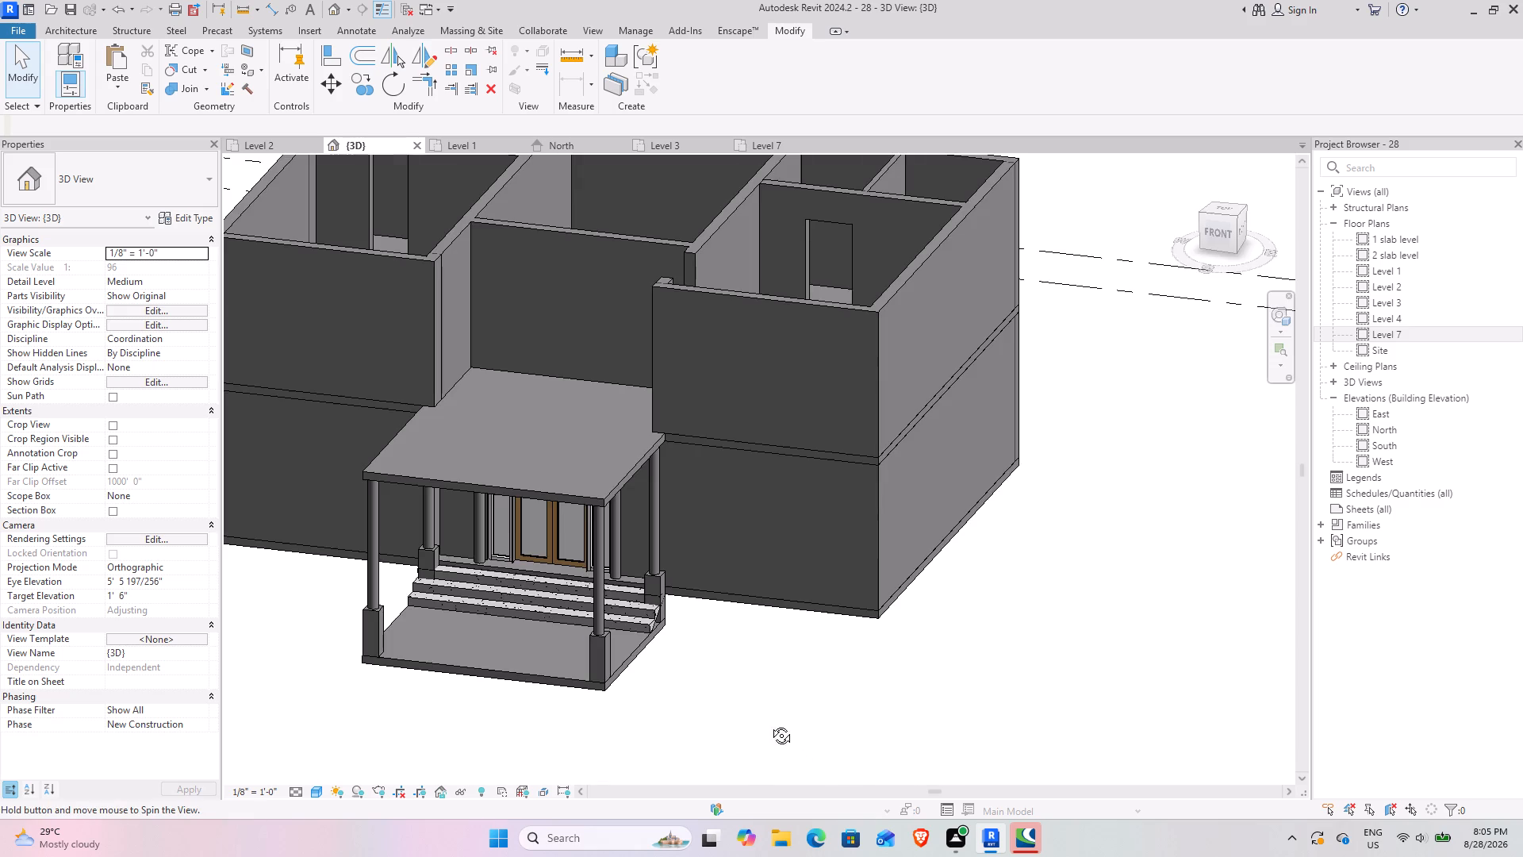
{"action": "middle_click_drag", "start_coordinate": [769, 724], "coordinate": [707, 724], "text": "shift"}
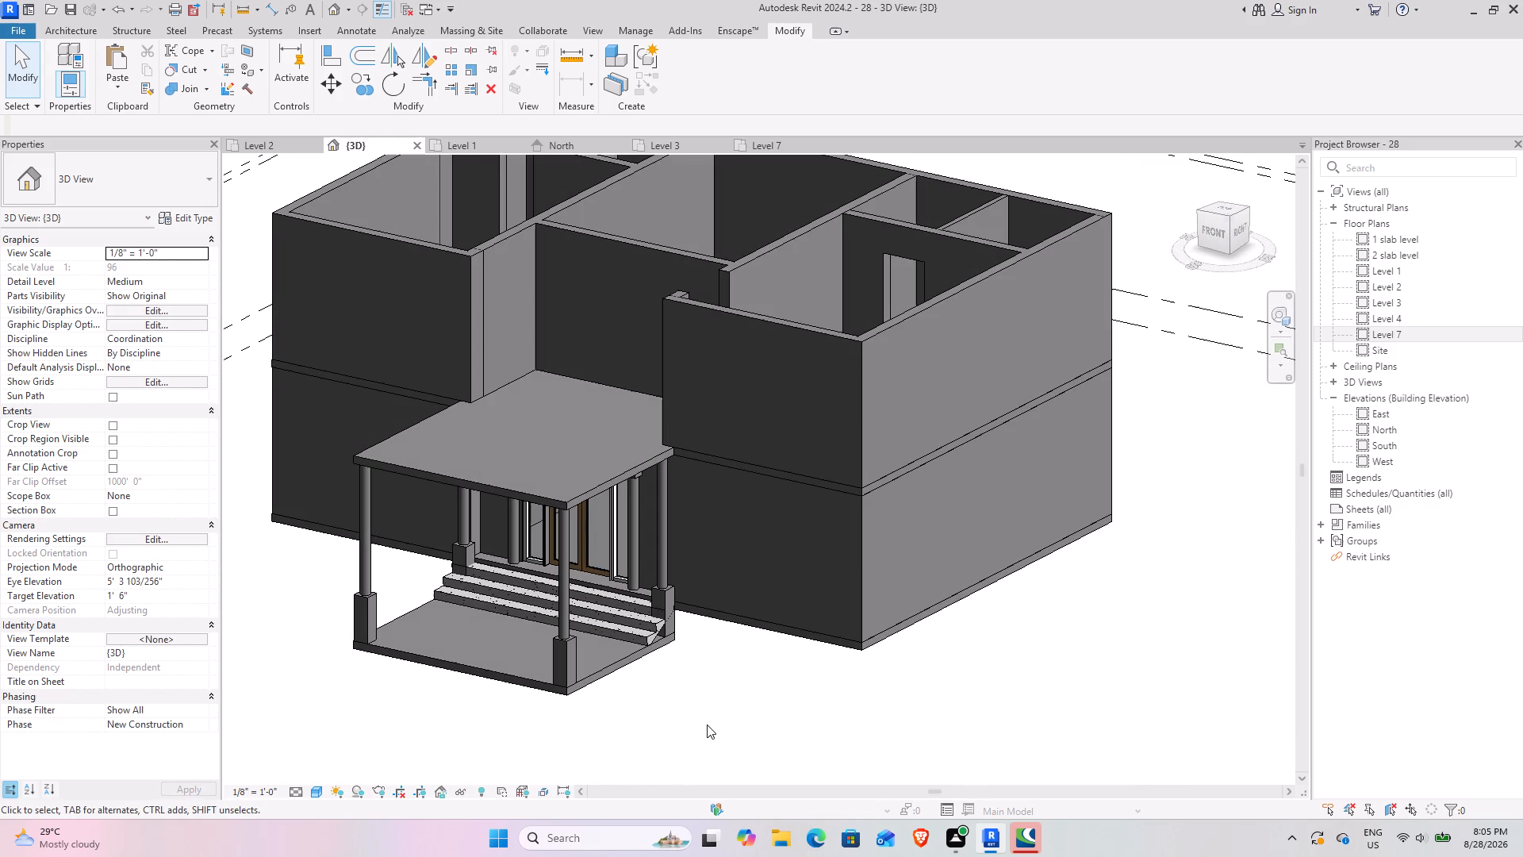
{"action": "scroll", "coordinate": [674, 669], "scroll_direction": "up", "scroll_amount": 6}
{"action": "middle_click_drag", "start_coordinate": [650, 725], "coordinate": [649, 725], "text": "shift"}
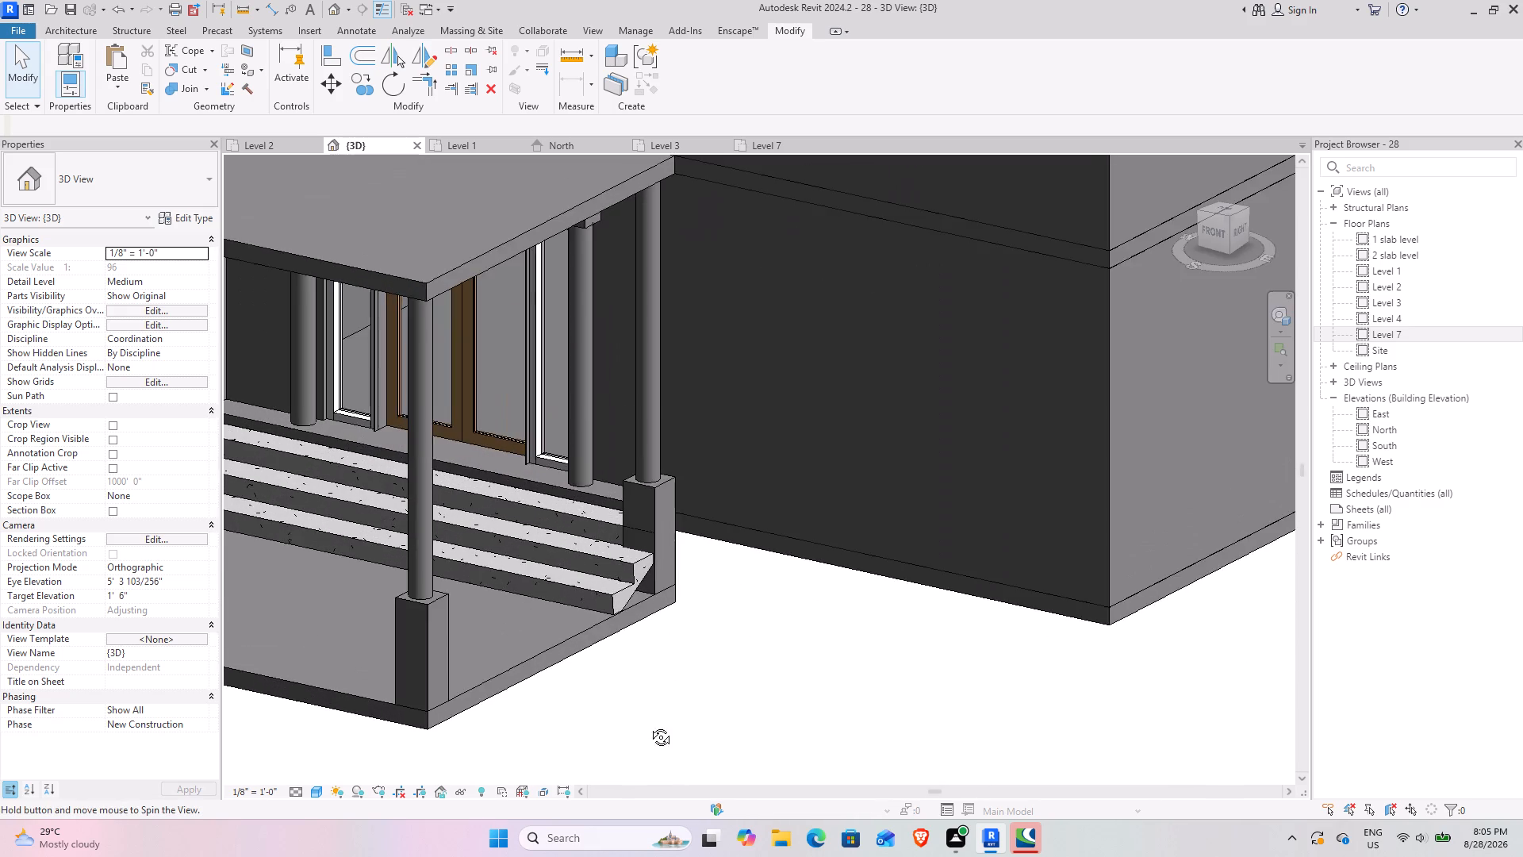
{"action": "middle_click_drag", "start_coordinate": [649, 725], "coordinate": [514, 628], "text": "shift"}
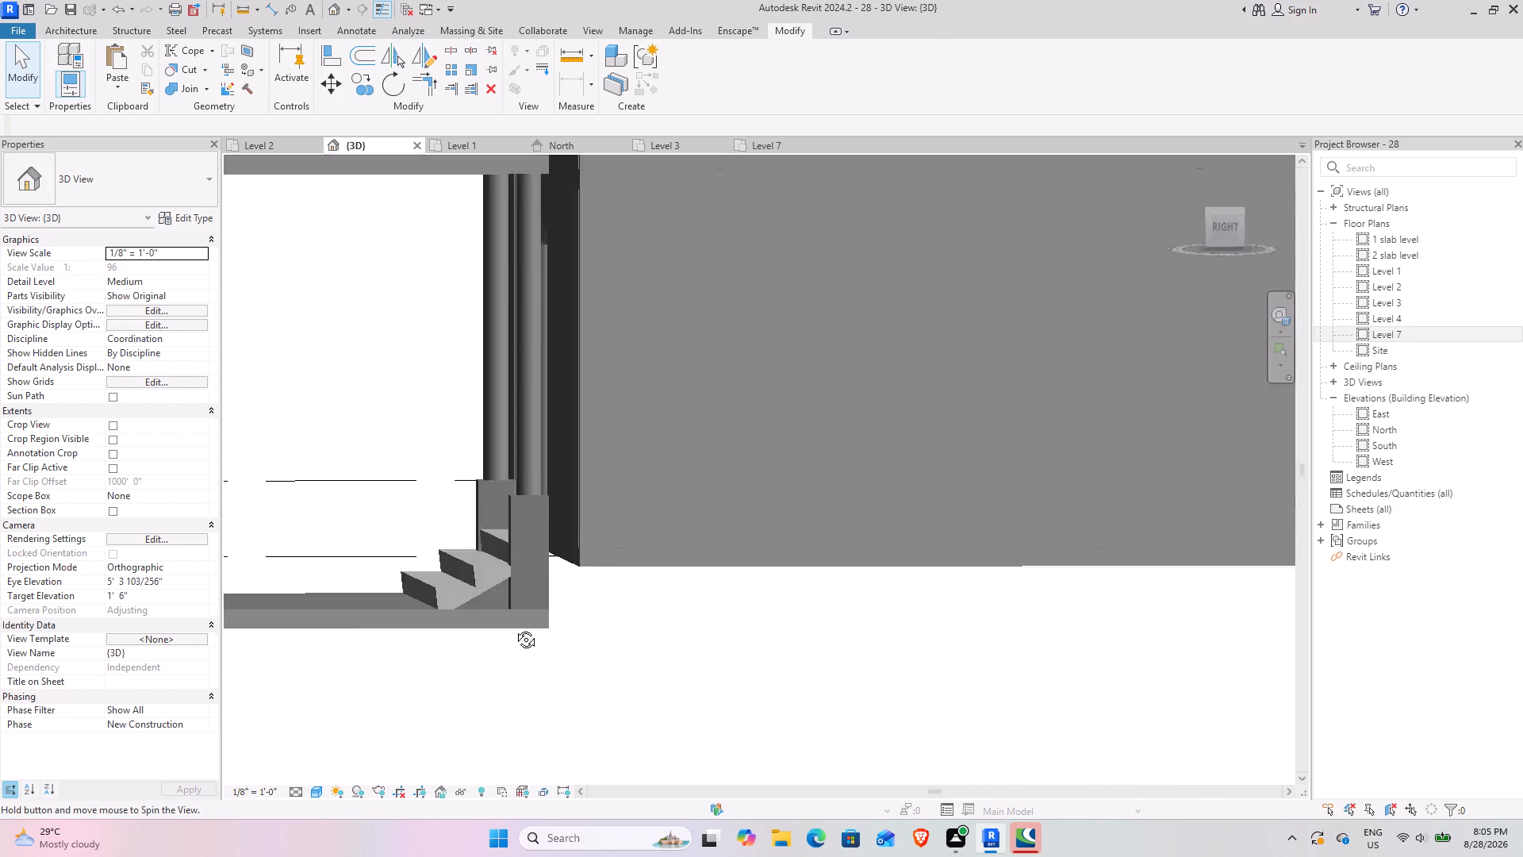
{"action": "middle_click_drag", "start_coordinate": [514, 628], "coordinate": [829, 690], "text": "shift"}
{"action": "scroll", "coordinate": [801, 684], "scroll_direction": "down", "scroll_amount": 8}
{"action": "middle_click_drag", "start_coordinate": [790, 697], "coordinate": [554, 643], "text": "shift"}
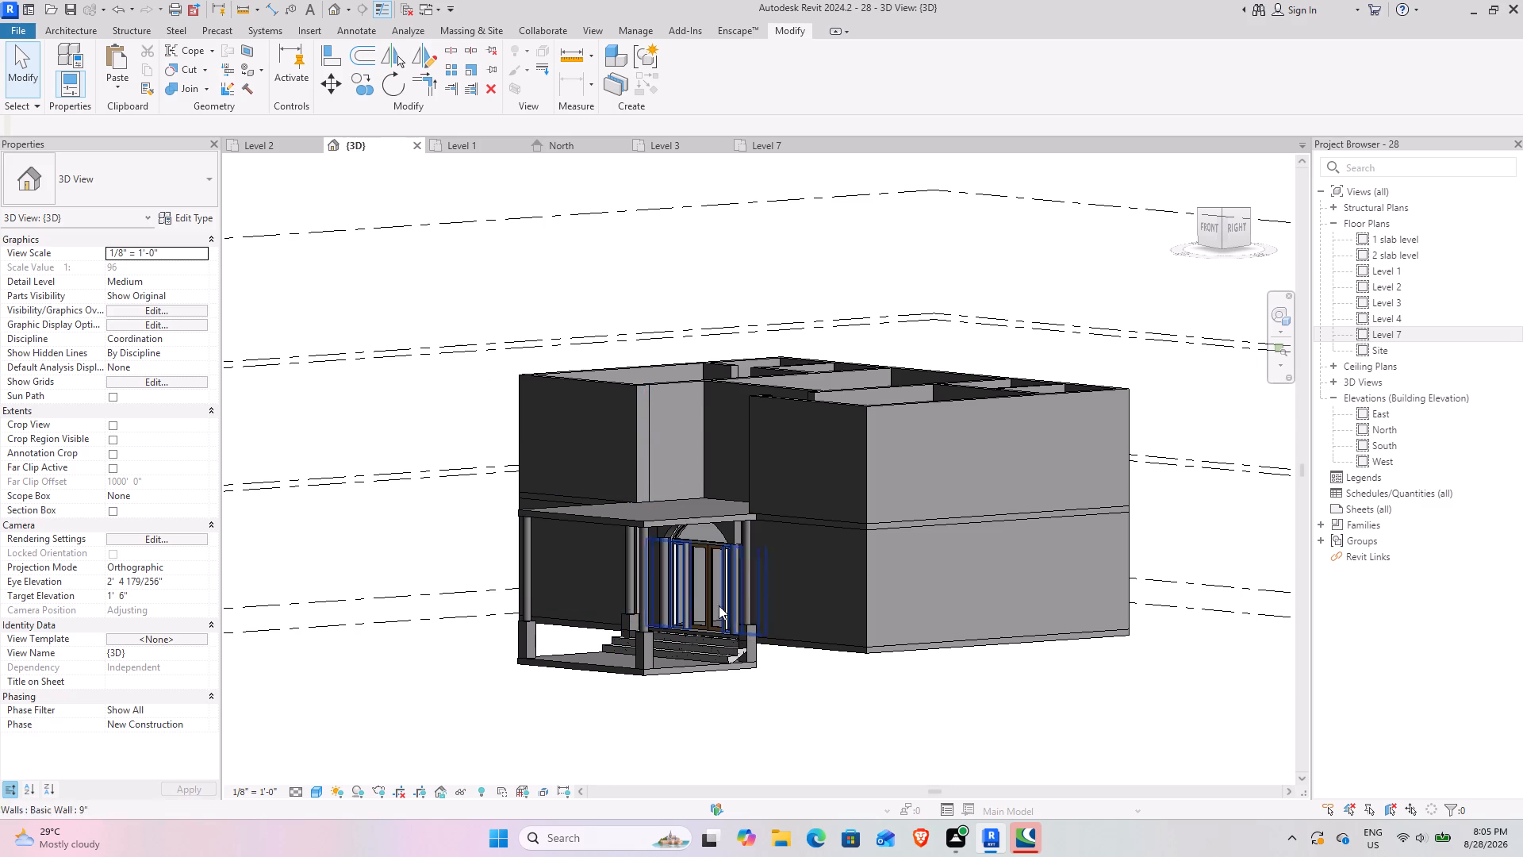
{"action": "scroll", "coordinate": [688, 583], "scroll_direction": "down", "scroll_amount": 2}
{"action": "middle_click_drag", "start_coordinate": [662, 582], "coordinate": [766, 689], "text": "shift"}
{"action": "scroll", "coordinate": [623, 542], "scroll_direction": "up", "scroll_amount": 3}
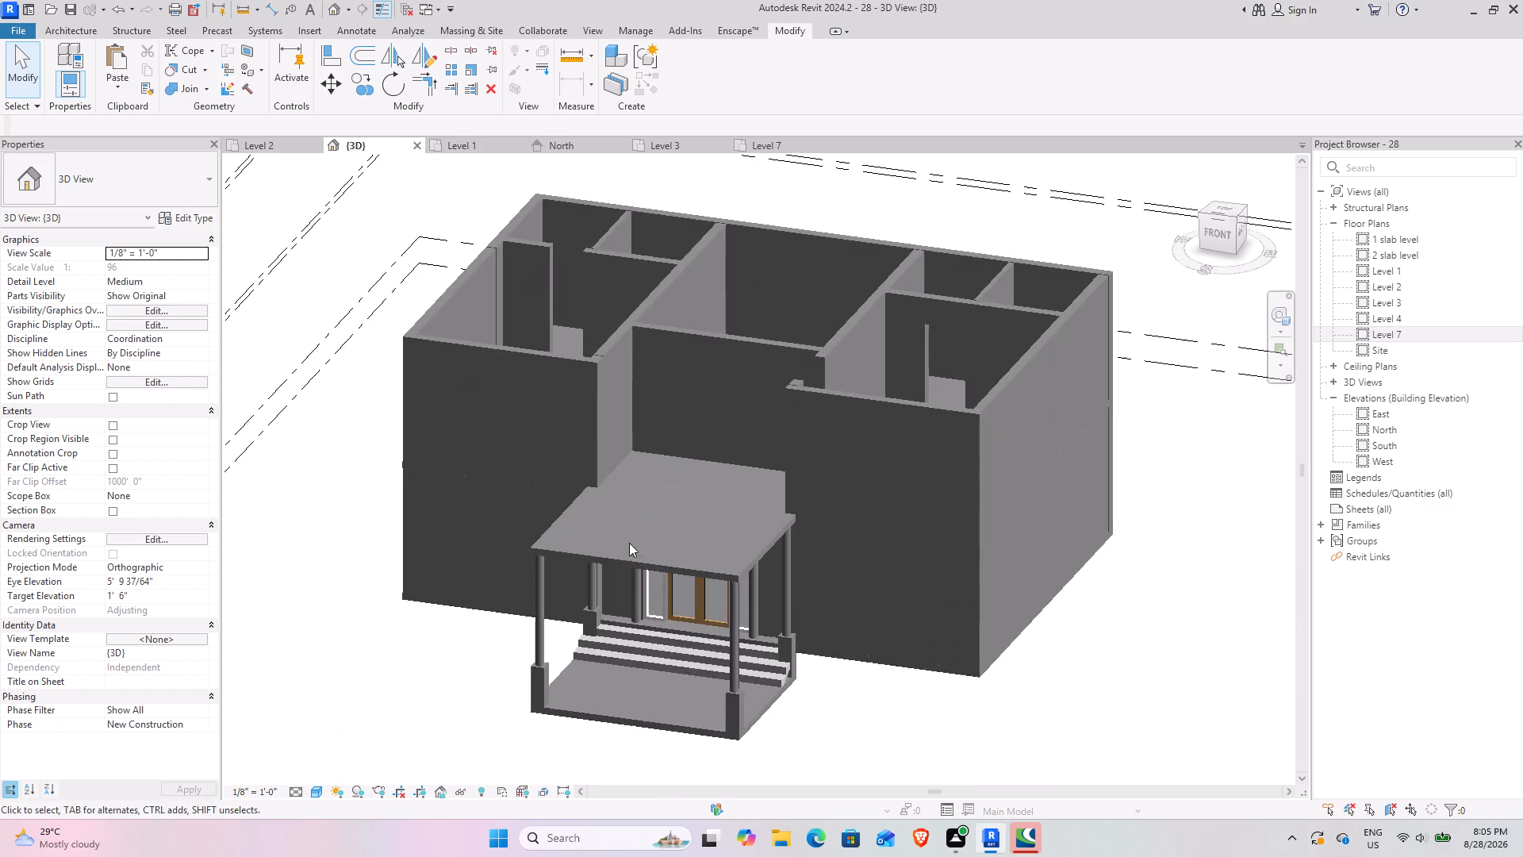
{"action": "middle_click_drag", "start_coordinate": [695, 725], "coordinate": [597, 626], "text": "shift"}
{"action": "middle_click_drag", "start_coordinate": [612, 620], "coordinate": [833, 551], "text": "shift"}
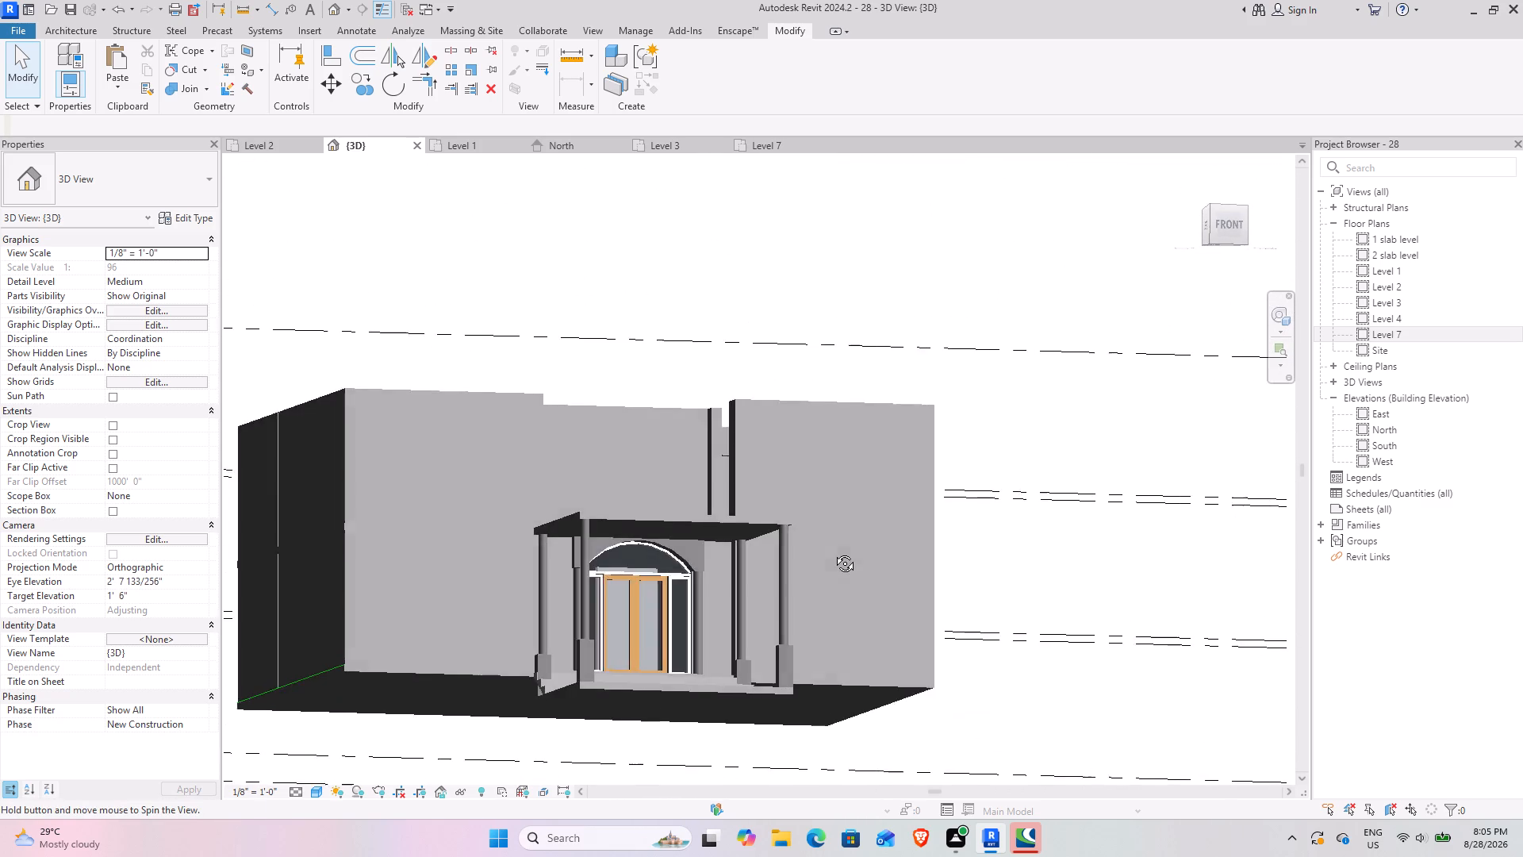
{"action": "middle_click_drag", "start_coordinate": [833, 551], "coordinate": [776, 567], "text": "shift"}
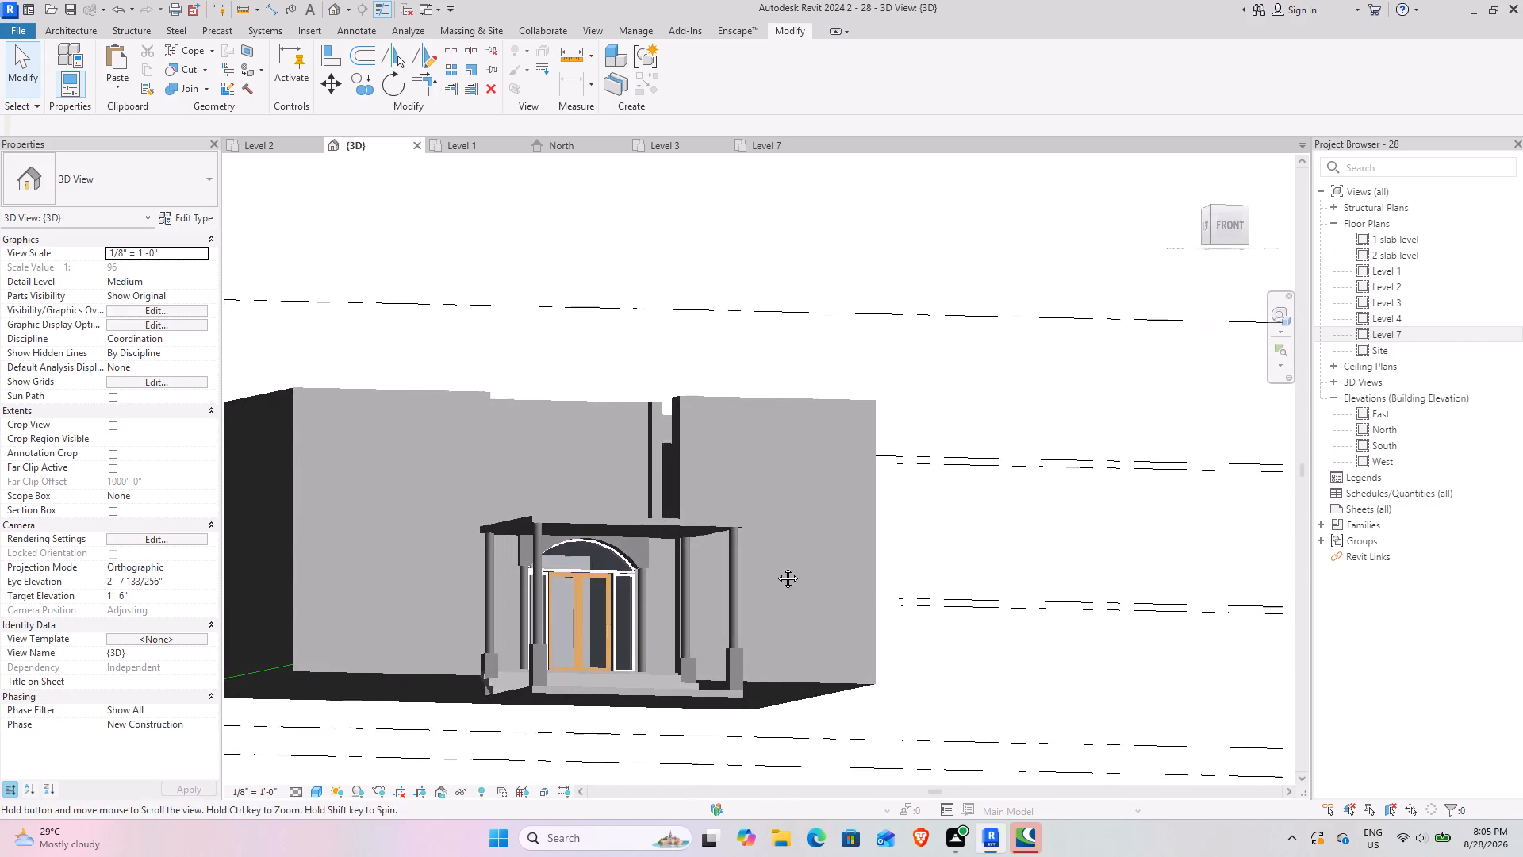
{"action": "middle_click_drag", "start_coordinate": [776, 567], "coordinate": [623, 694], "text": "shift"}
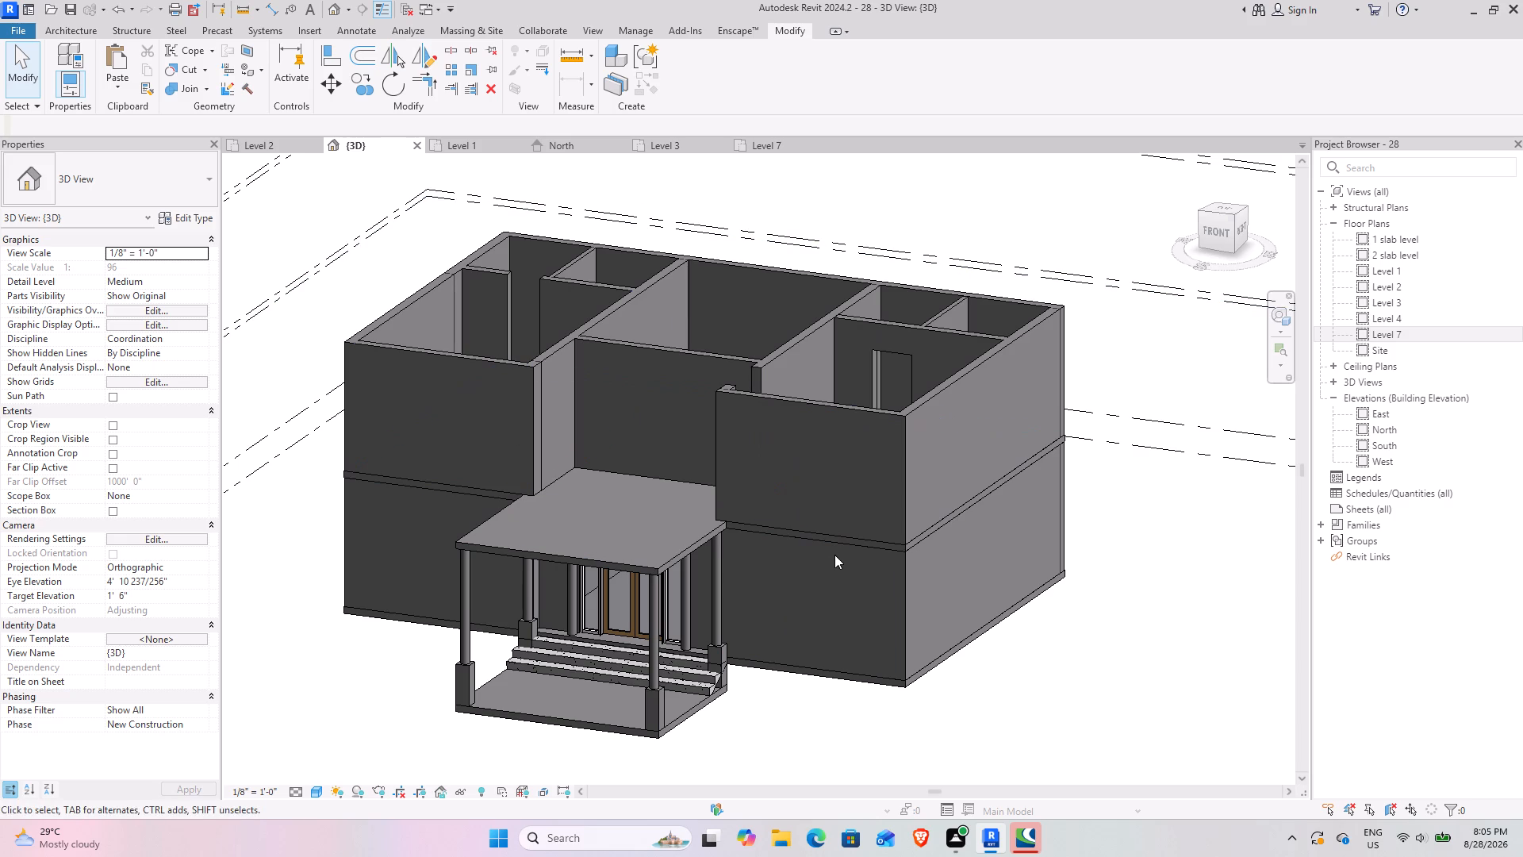
Start a stair at the internal staircase in the Level 1 plan, and set its top level to Level 2.
{"action": "left_click", "coordinate": [455, 152]}
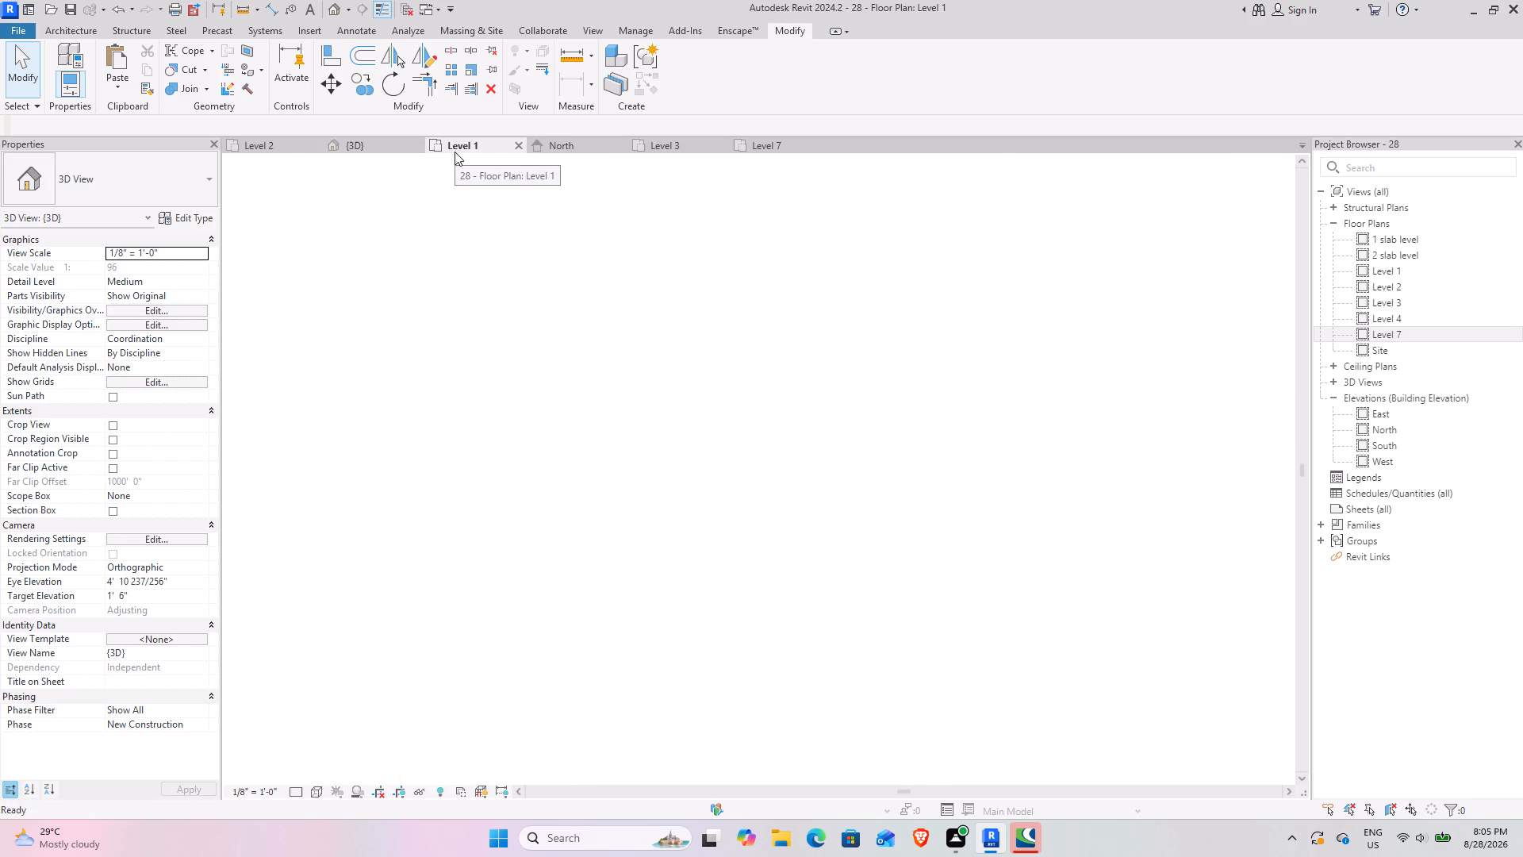
{"action": "scroll", "coordinate": [643, 385], "scroll_direction": "down", "scroll_amount": 5}
{"action": "middle_click_drag", "start_coordinate": [848, 405], "coordinate": [846, 405]}
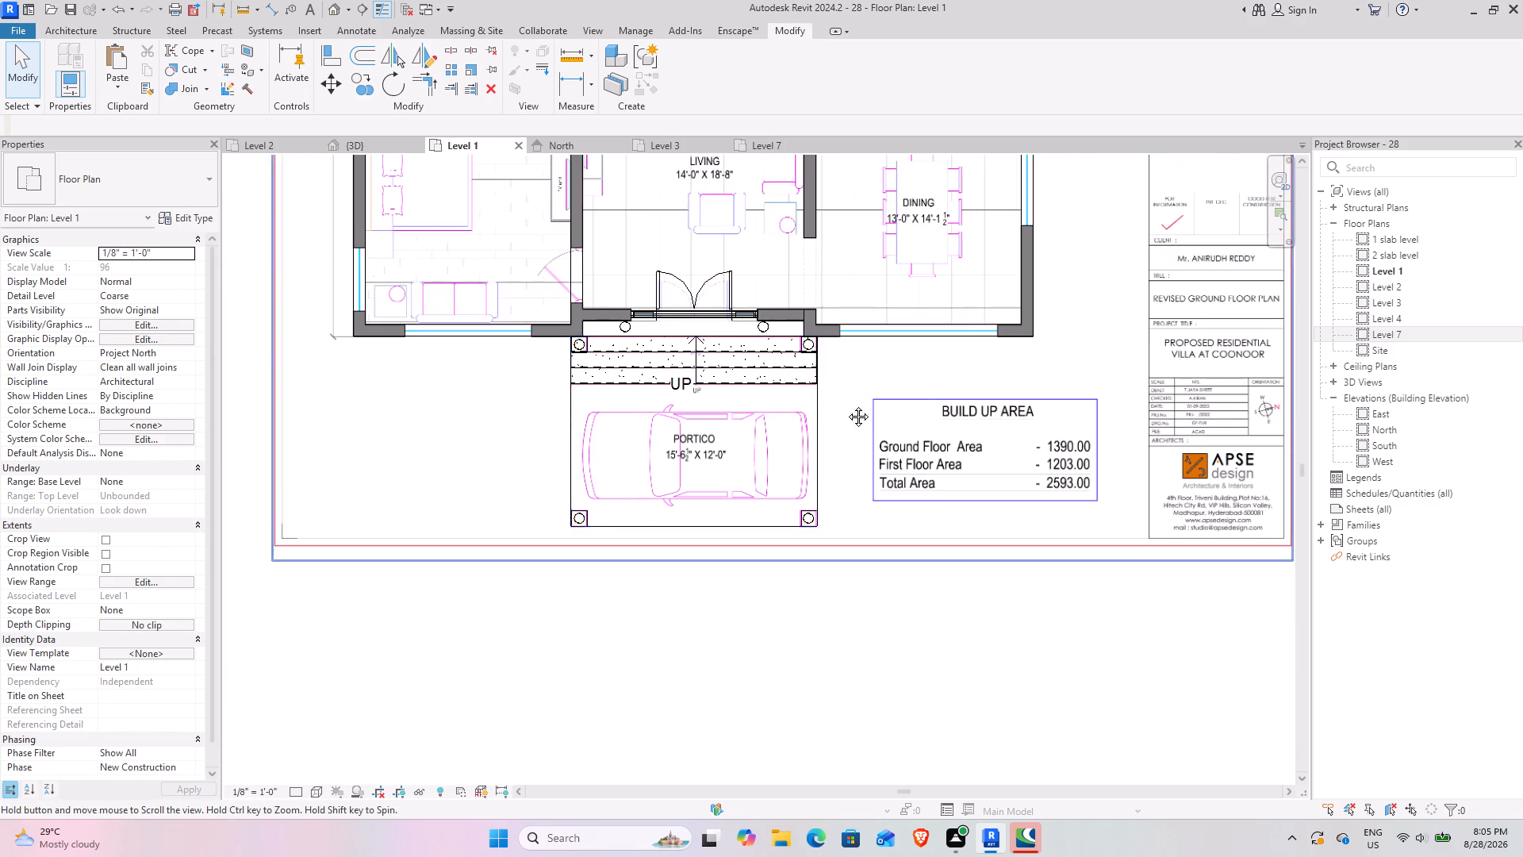
{"action": "middle_click_drag", "start_coordinate": [846, 405], "coordinate": [825, 601]}
{"action": "middle_click_drag", "start_coordinate": [843, 422], "coordinate": [787, 540]}
{"action": "scroll", "coordinate": [475, 572], "scroll_direction": "up", "scroll_amount": 6}
{"action": "middle_click_drag", "start_coordinate": [495, 618], "coordinate": [498, 488]}
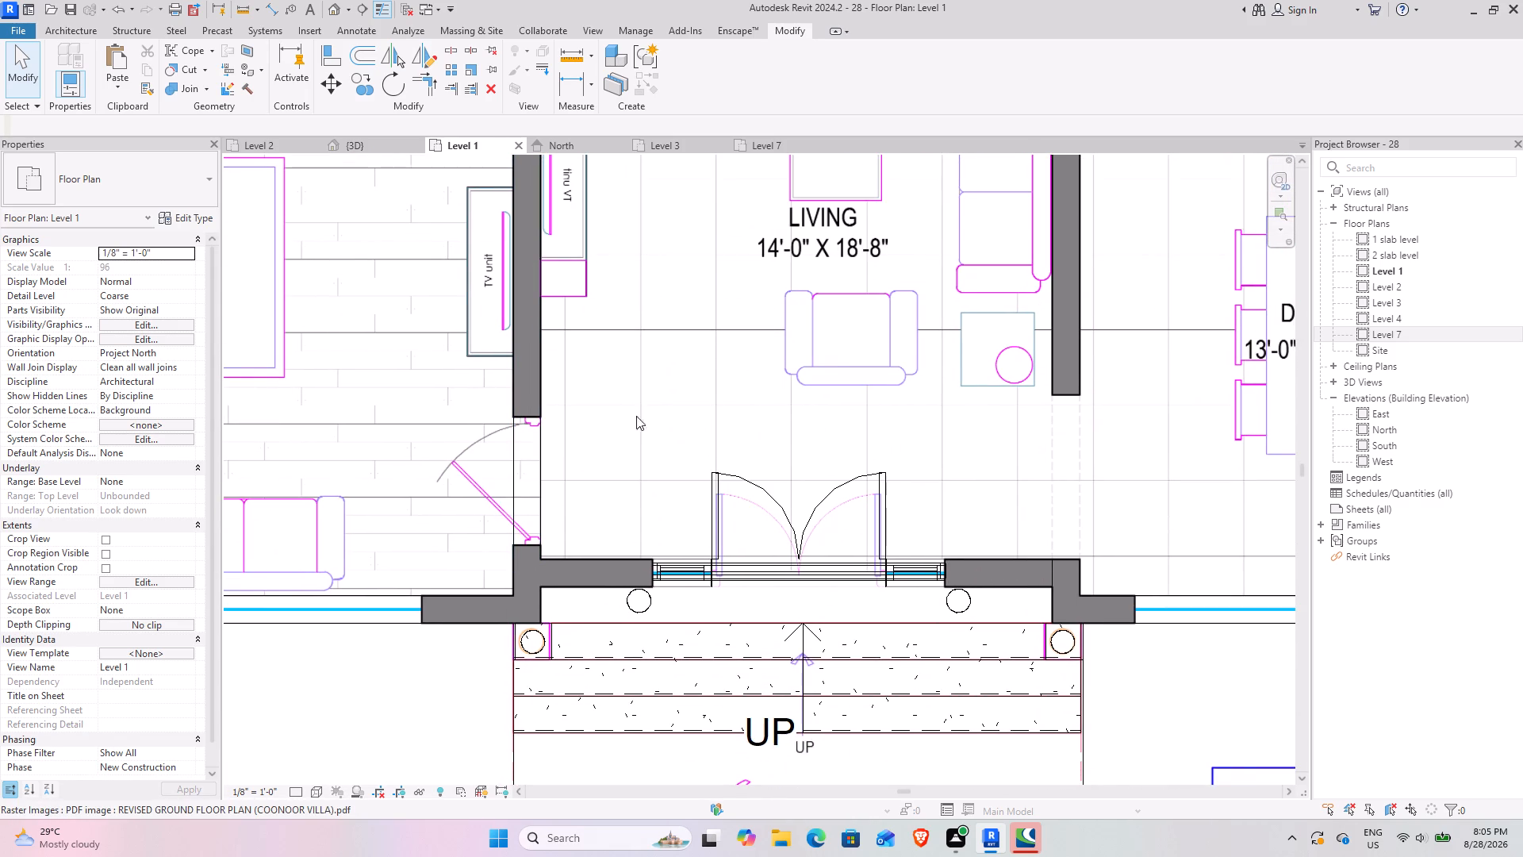
{"action": "scroll", "coordinate": [627, 405], "scroll_direction": "down", "scroll_amount": 8}
{"action": "middle_click_drag", "start_coordinate": [649, 332], "coordinate": [647, 444]}
{"action": "scroll", "coordinate": [629, 265], "scroll_direction": "up", "scroll_amount": 4}
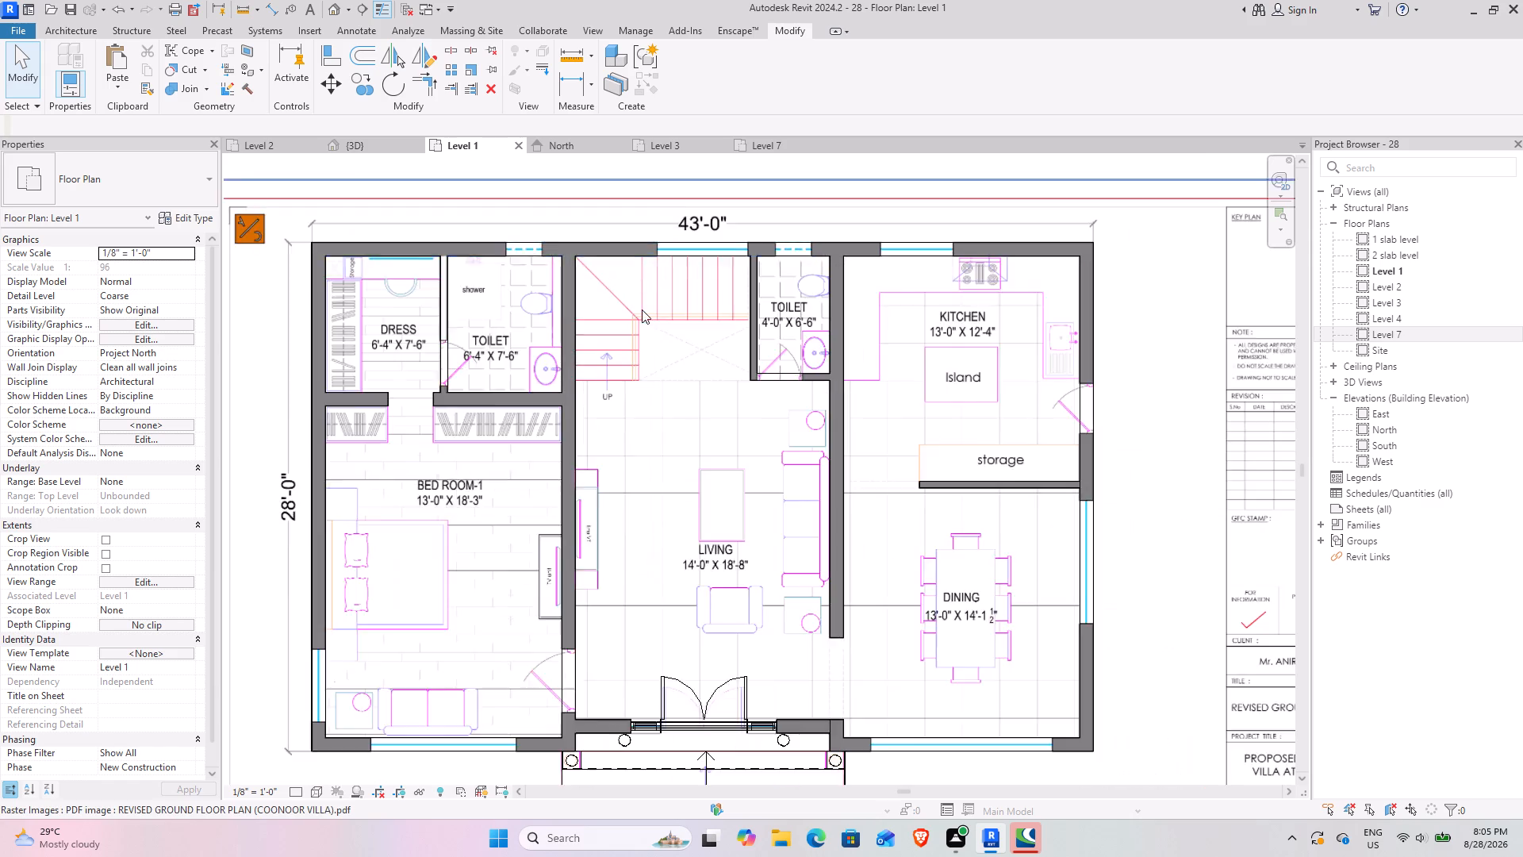
{"action": "scroll", "coordinate": [642, 309], "scroll_direction": "up", "scroll_amount": 3}
{"action": "middle_click_drag", "start_coordinate": [595, 406], "coordinate": [554, 487]}
{"action": "scroll", "coordinate": [550, 447], "scroll_direction": "up", "scroll_amount": 3}
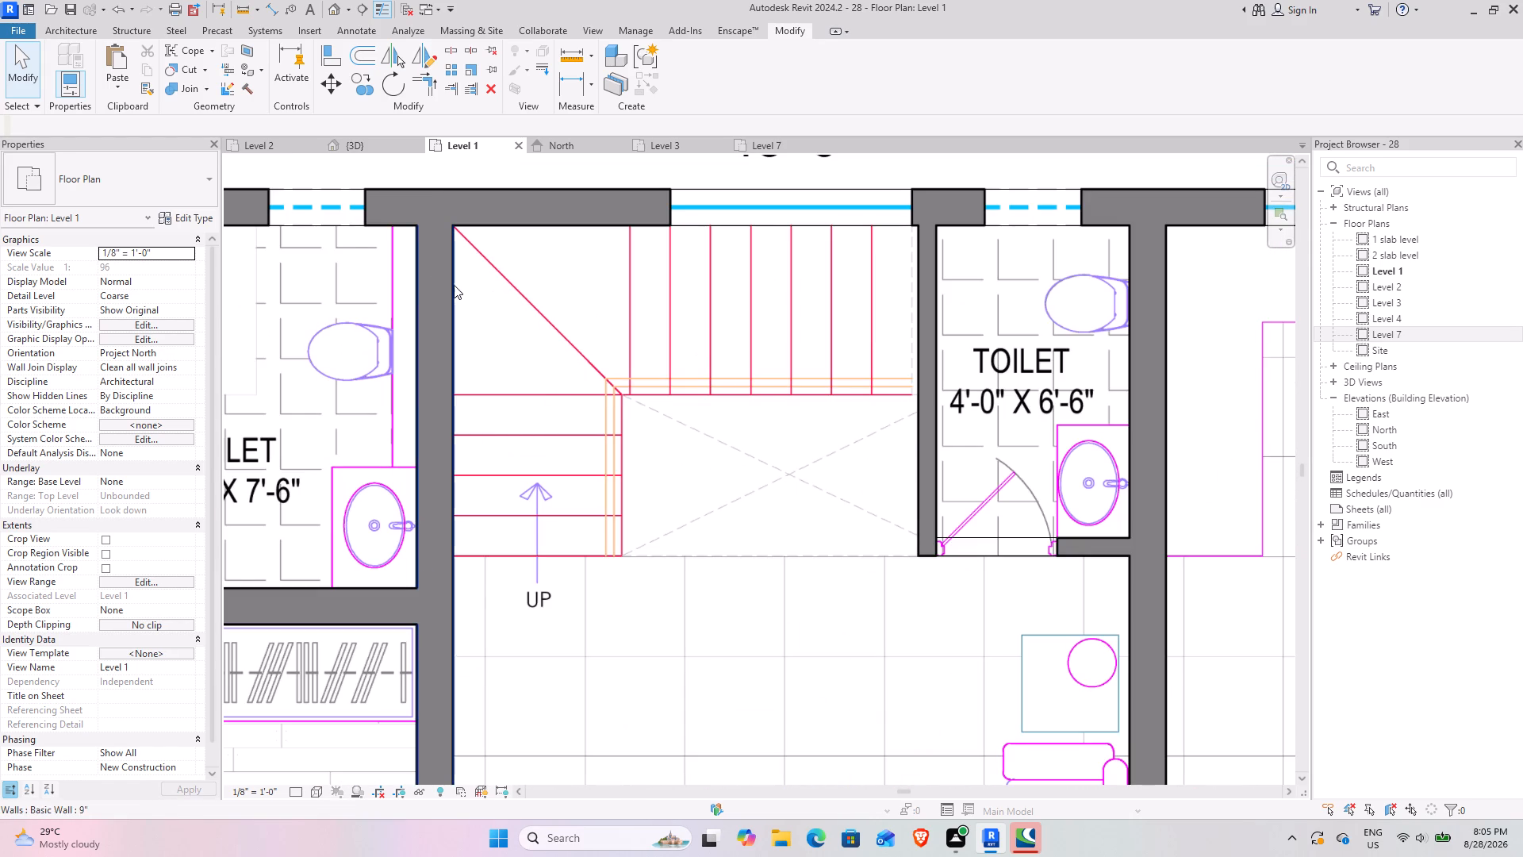
{"action": "left_click", "coordinate": [58, 26]}
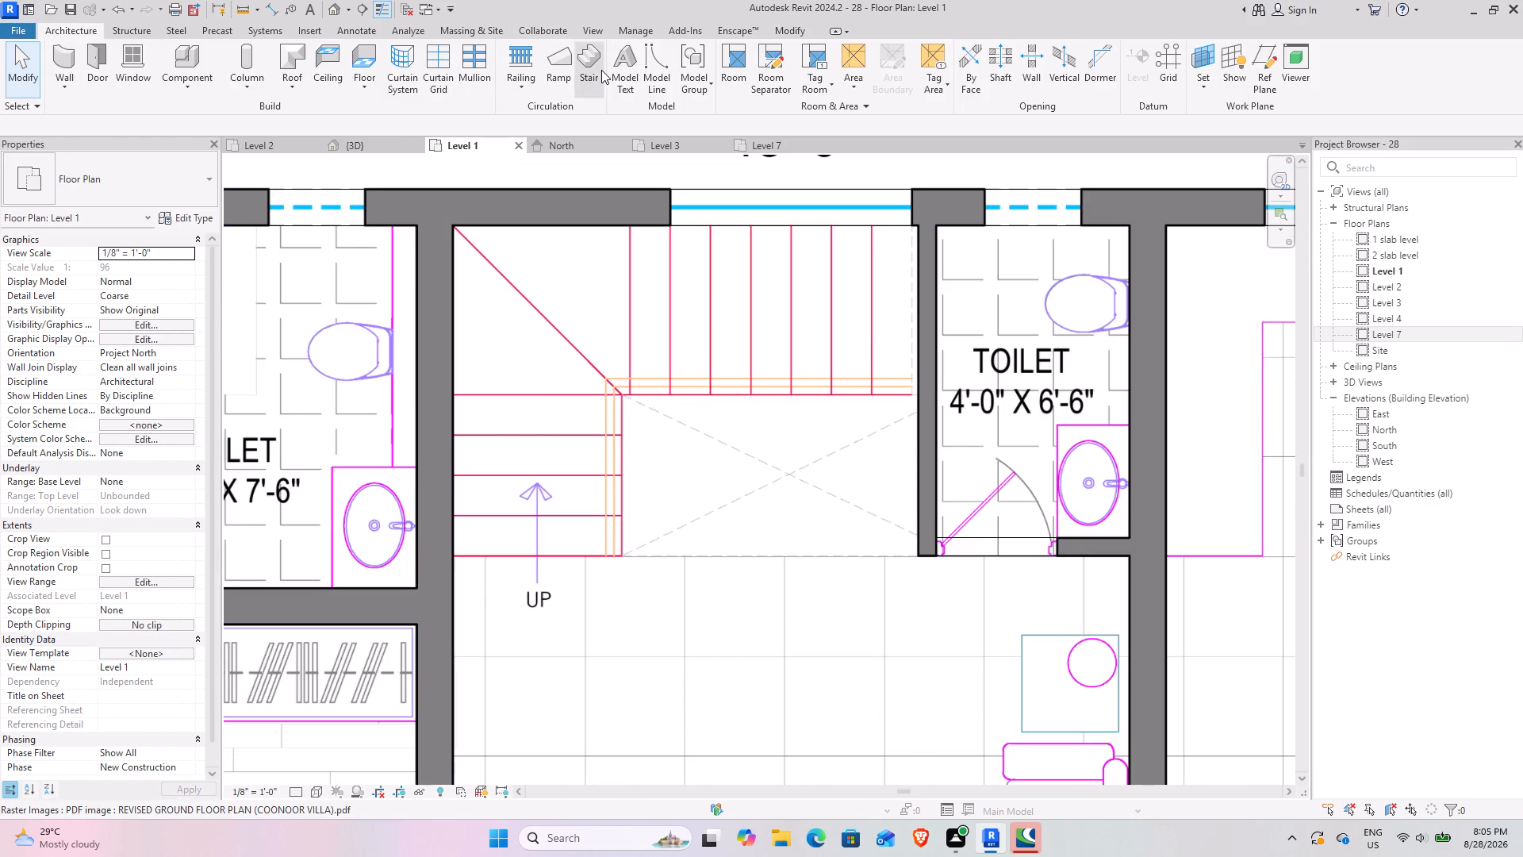
{"action": "left_click", "coordinate": [601, 70]}
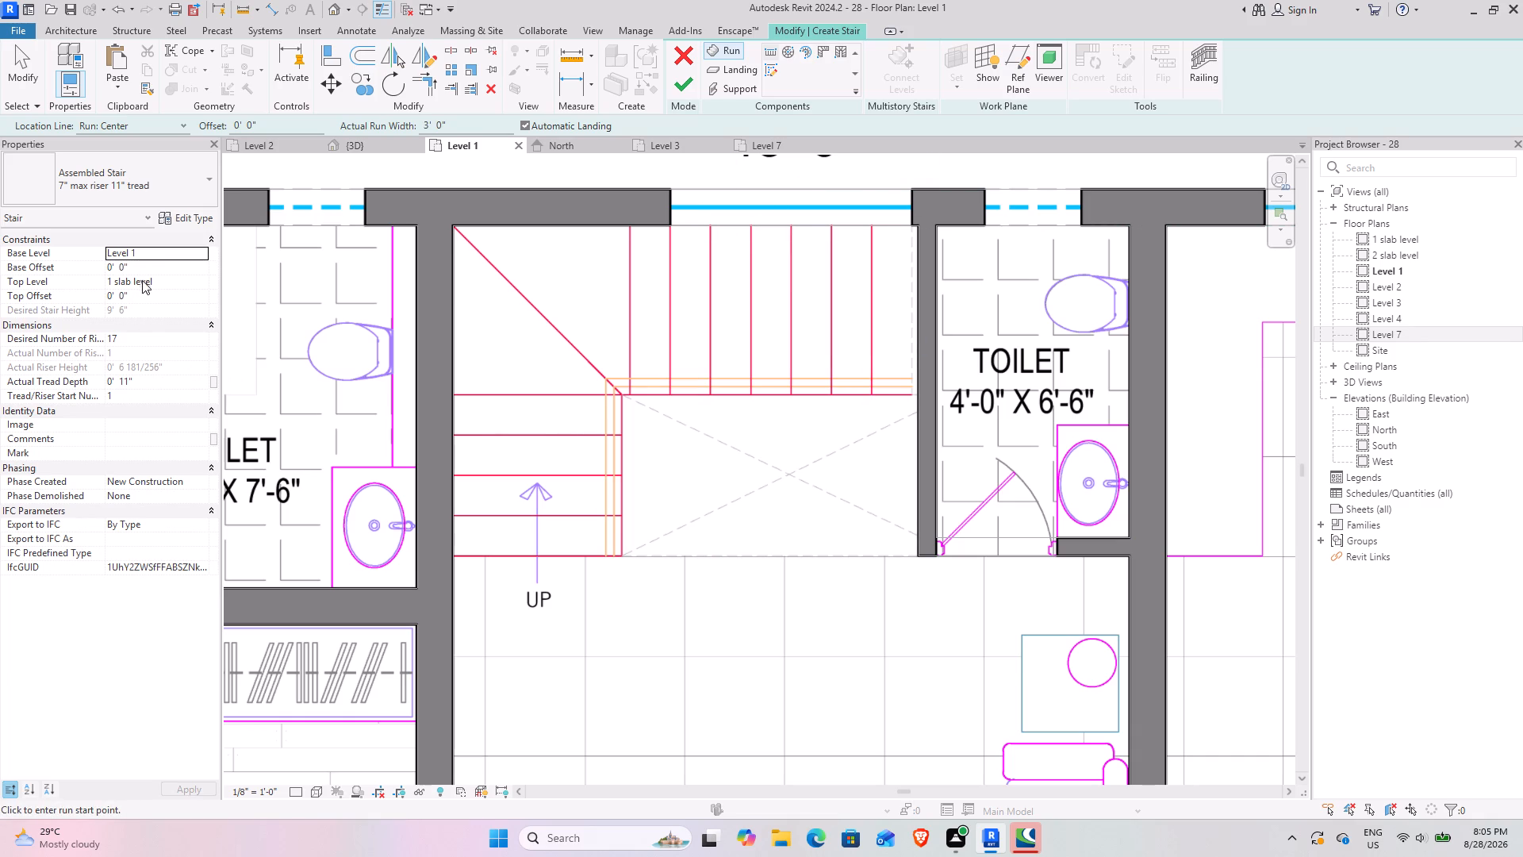
{"action": "left_click", "coordinate": [205, 281]}
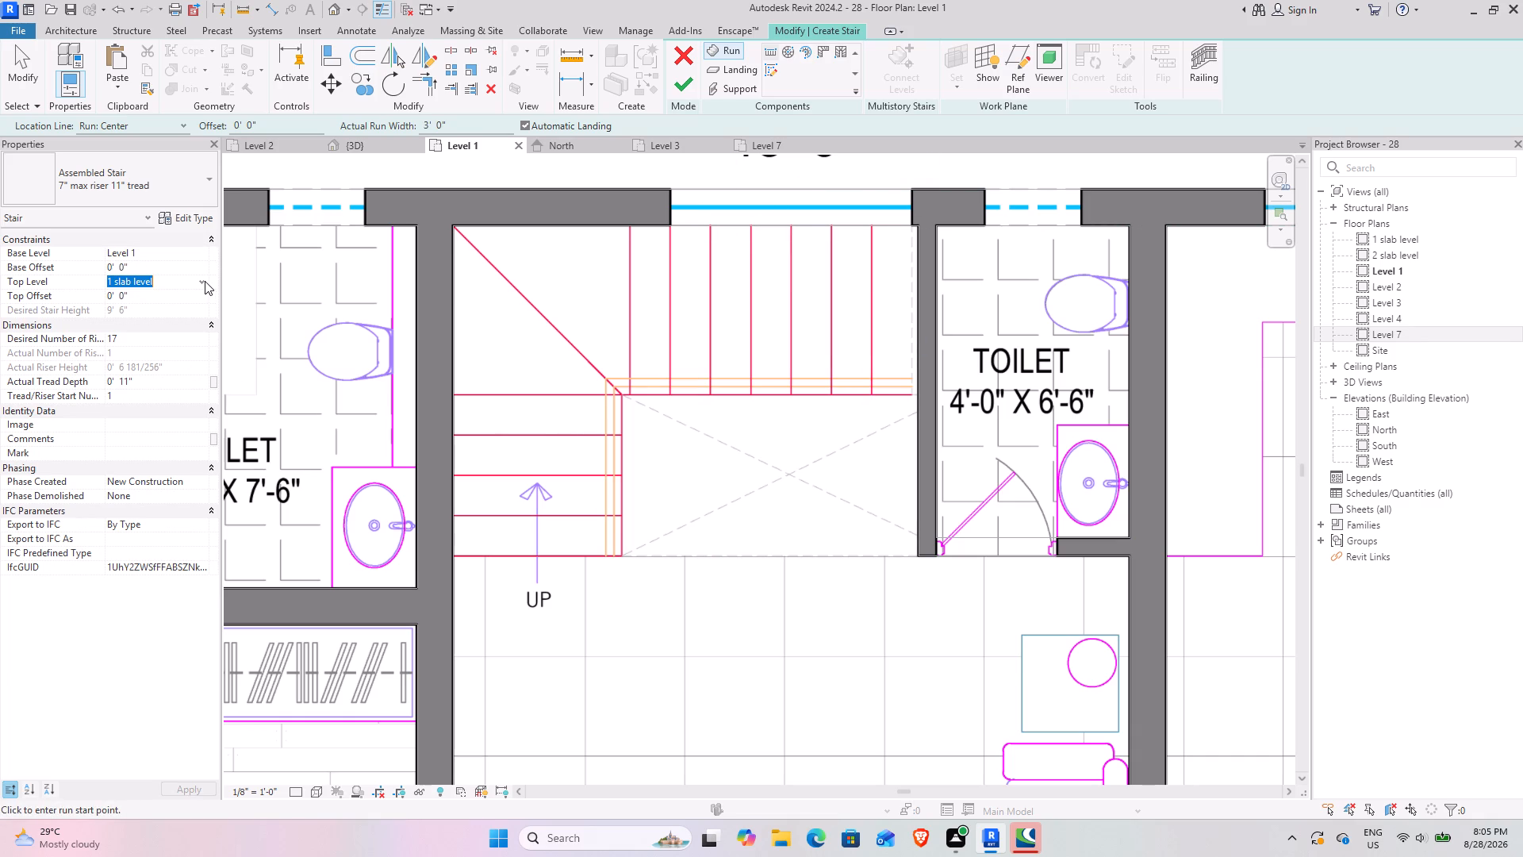
{"action": "left_click", "coordinate": [130, 319]}
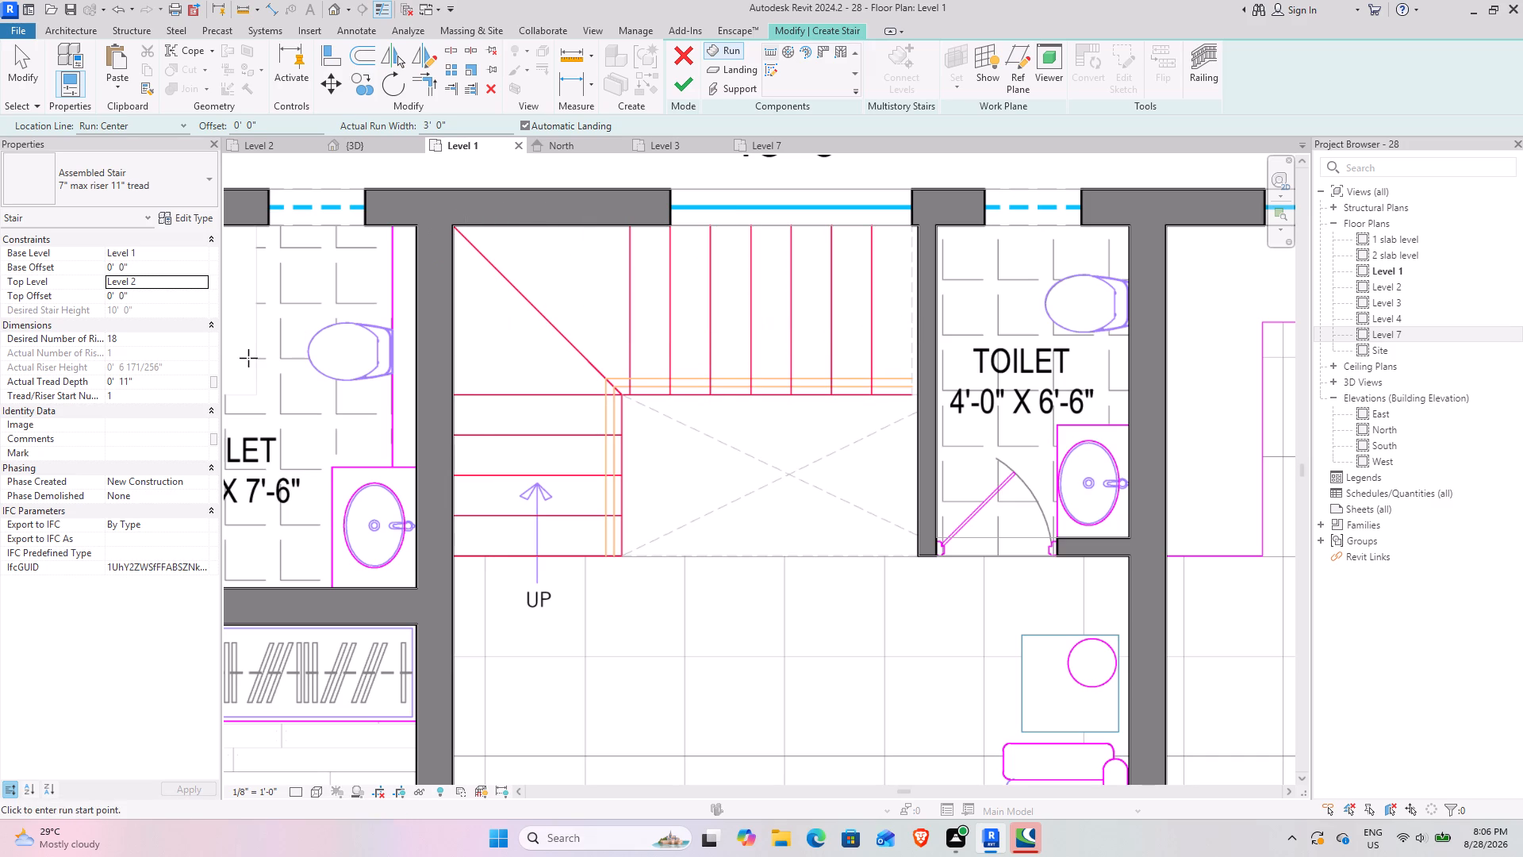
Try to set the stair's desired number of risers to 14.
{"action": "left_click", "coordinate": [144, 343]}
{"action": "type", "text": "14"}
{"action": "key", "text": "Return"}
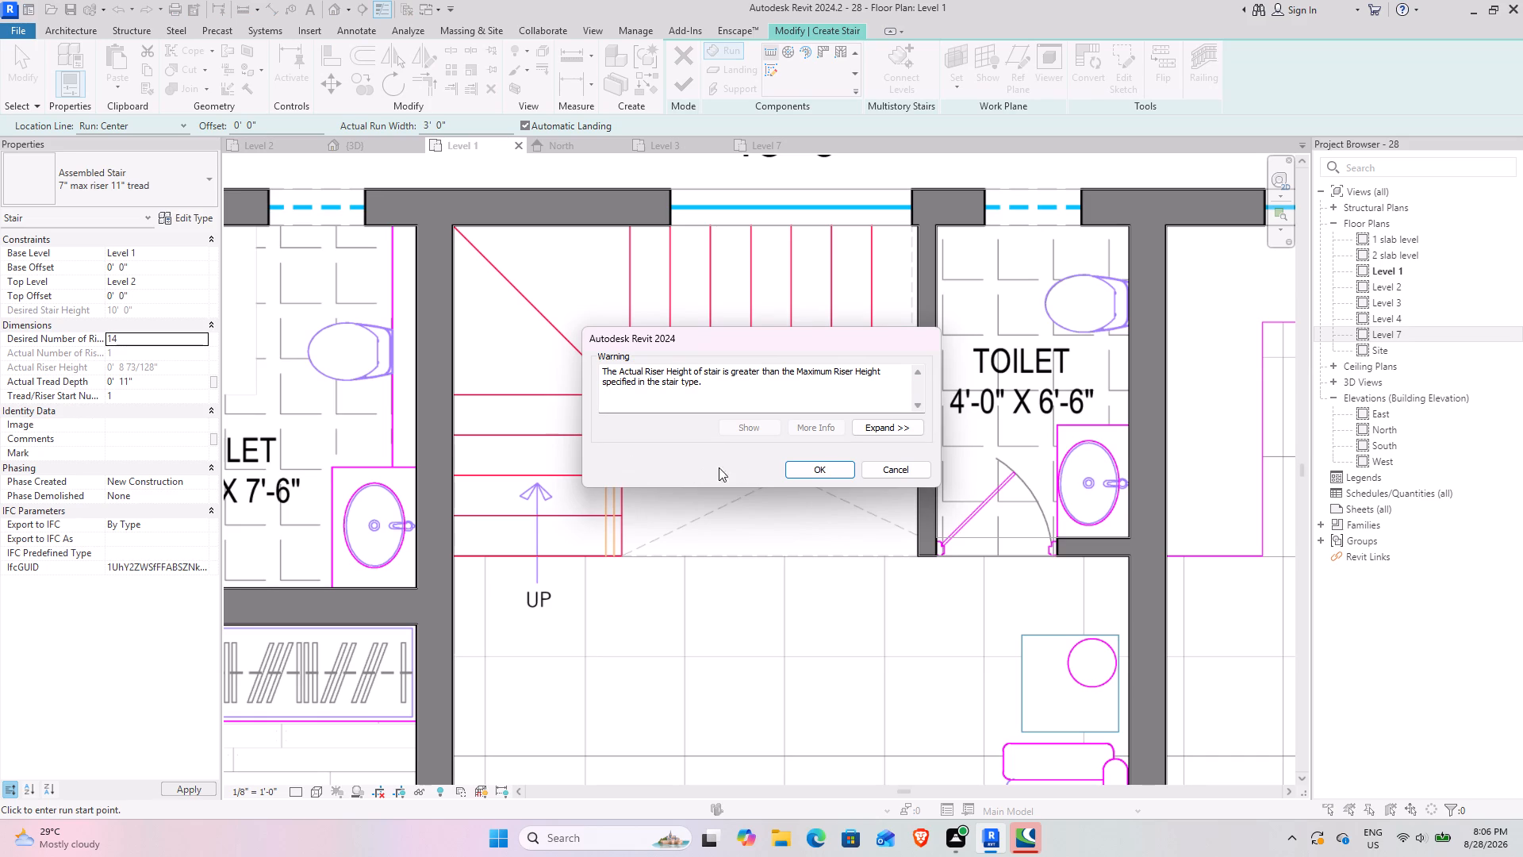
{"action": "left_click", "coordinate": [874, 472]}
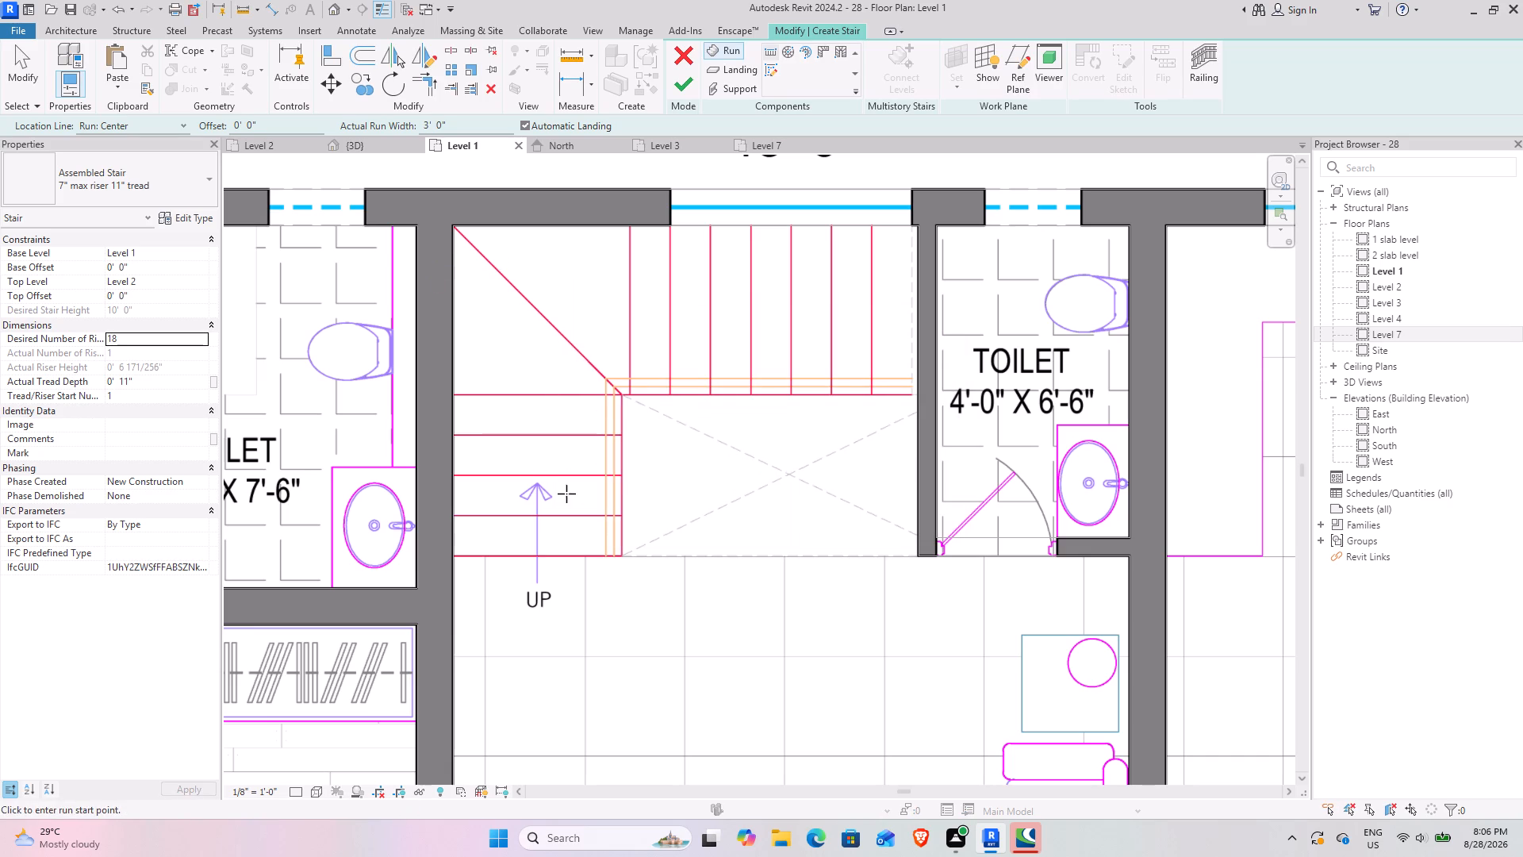
Find the staircase above the family lounge in the Level 2 plan and set the stair's desired number of risers to 19.
{"action": "scroll", "coordinate": [708, 416], "scroll_direction": "down", "scroll_amount": 6}
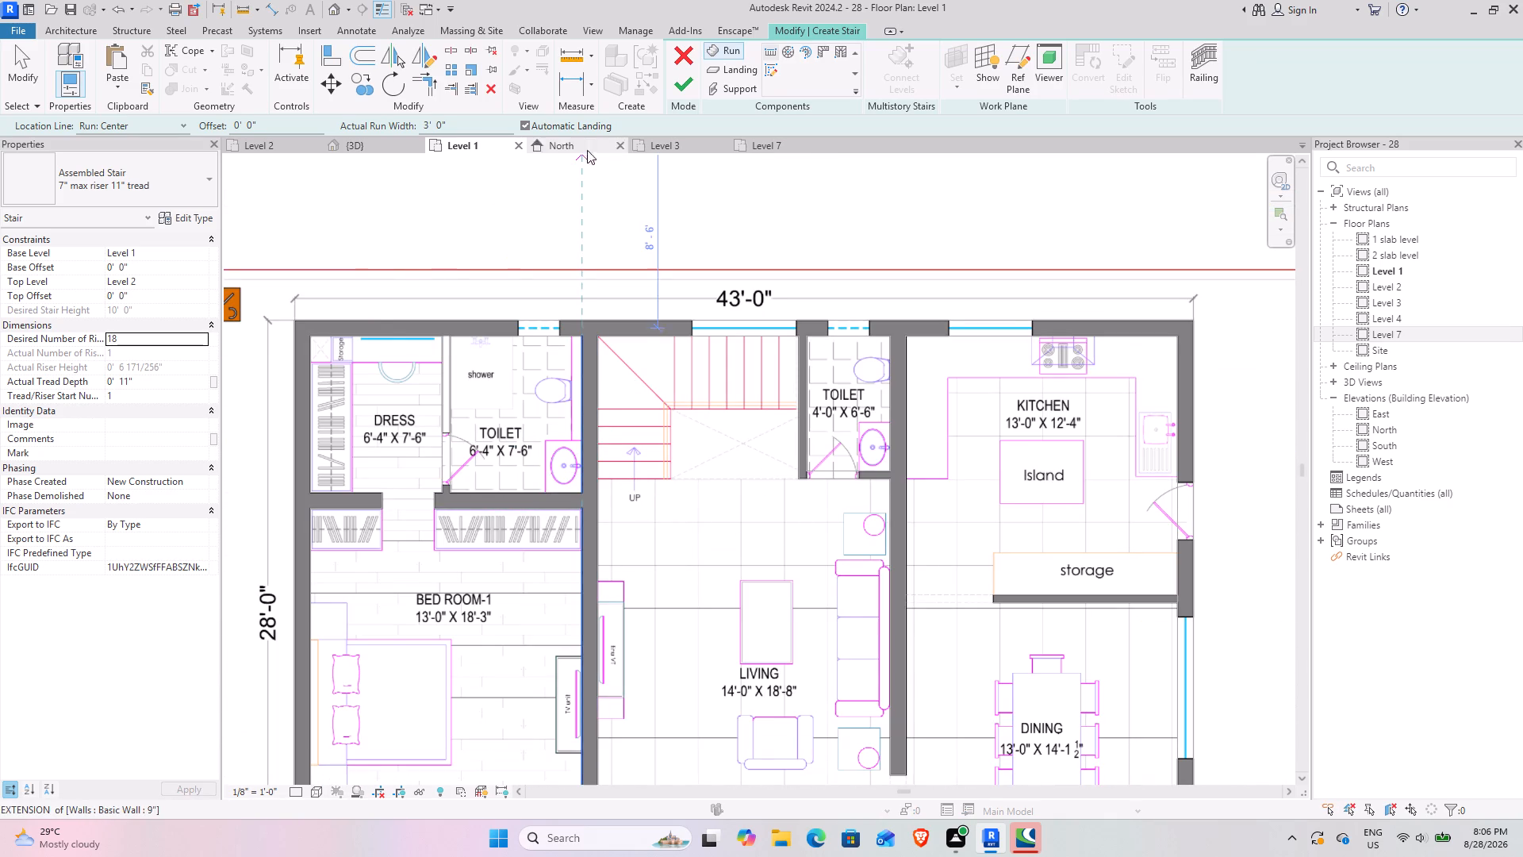
{"action": "left_click", "coordinate": [244, 143]}
{"action": "middle_click_drag", "start_coordinate": [594, 254], "coordinate": [580, 330]}
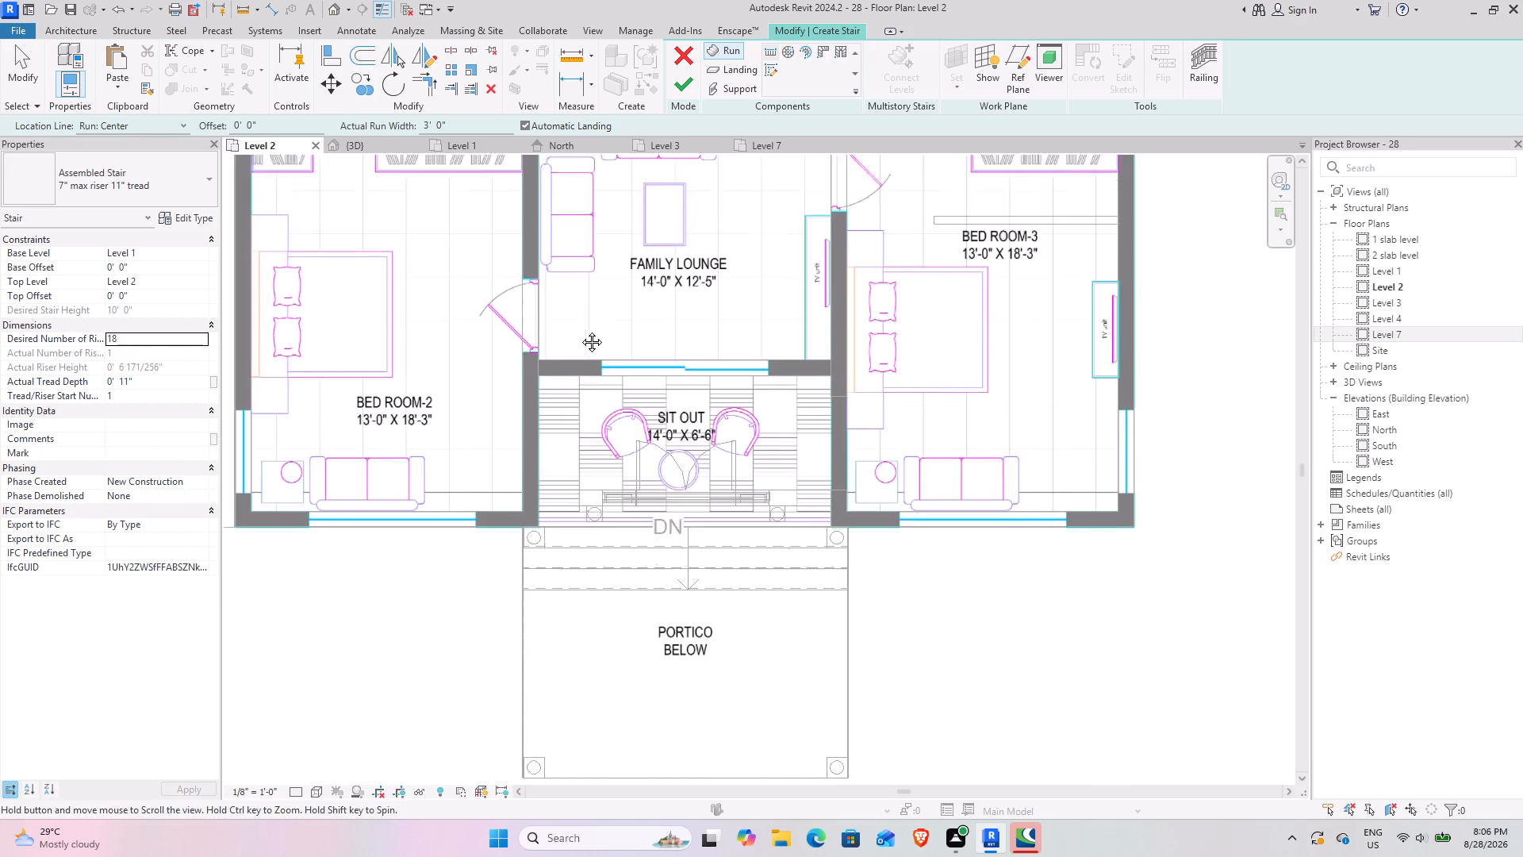
{"action": "middle_click_drag", "start_coordinate": [580, 330], "coordinate": [529, 702]}
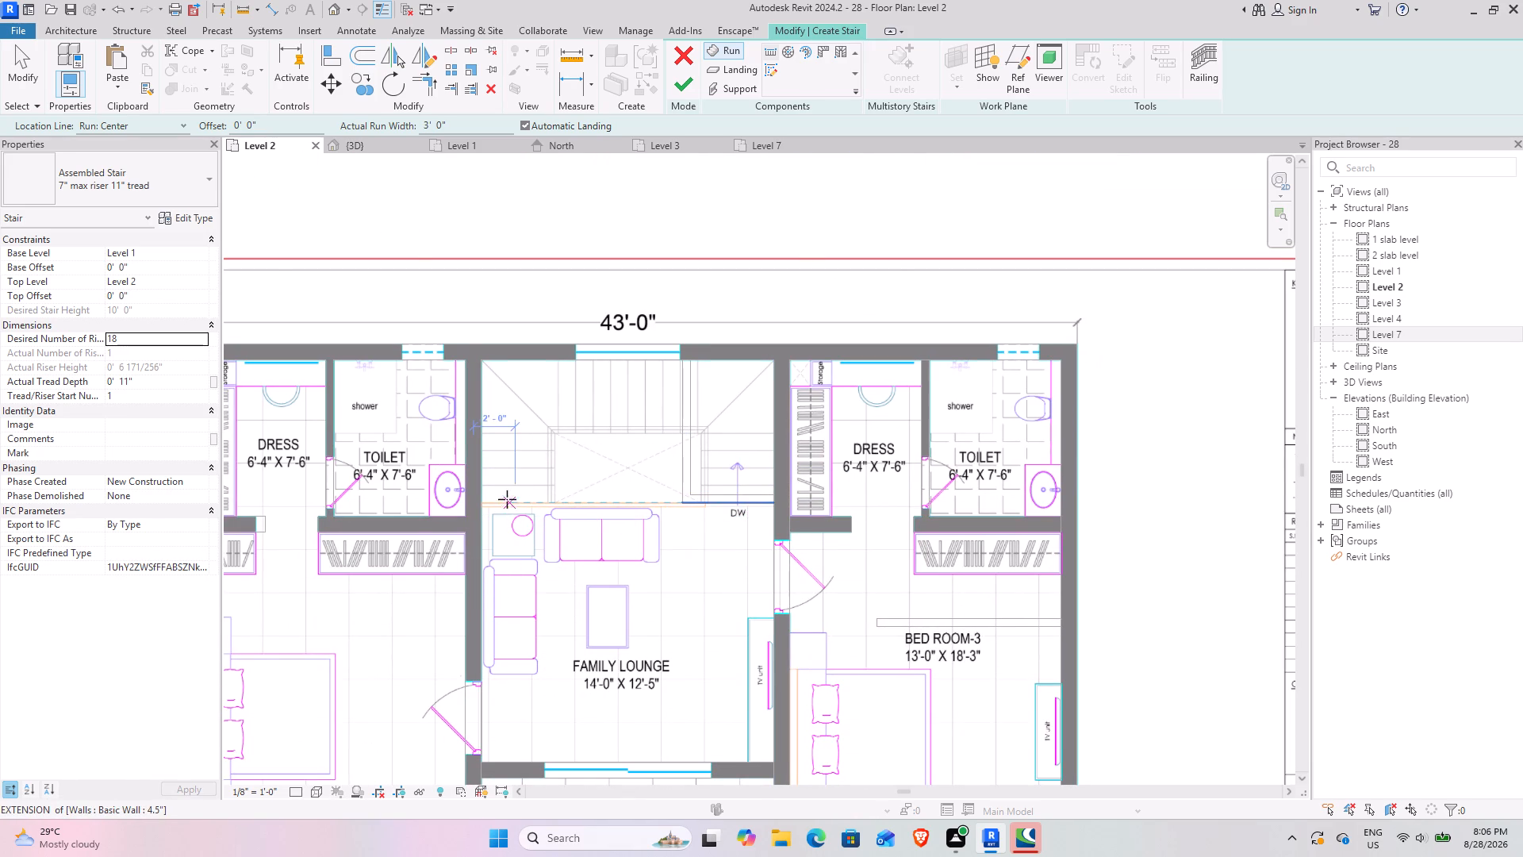
{"action": "scroll", "coordinate": [584, 444], "scroll_direction": "up", "scroll_amount": 2}
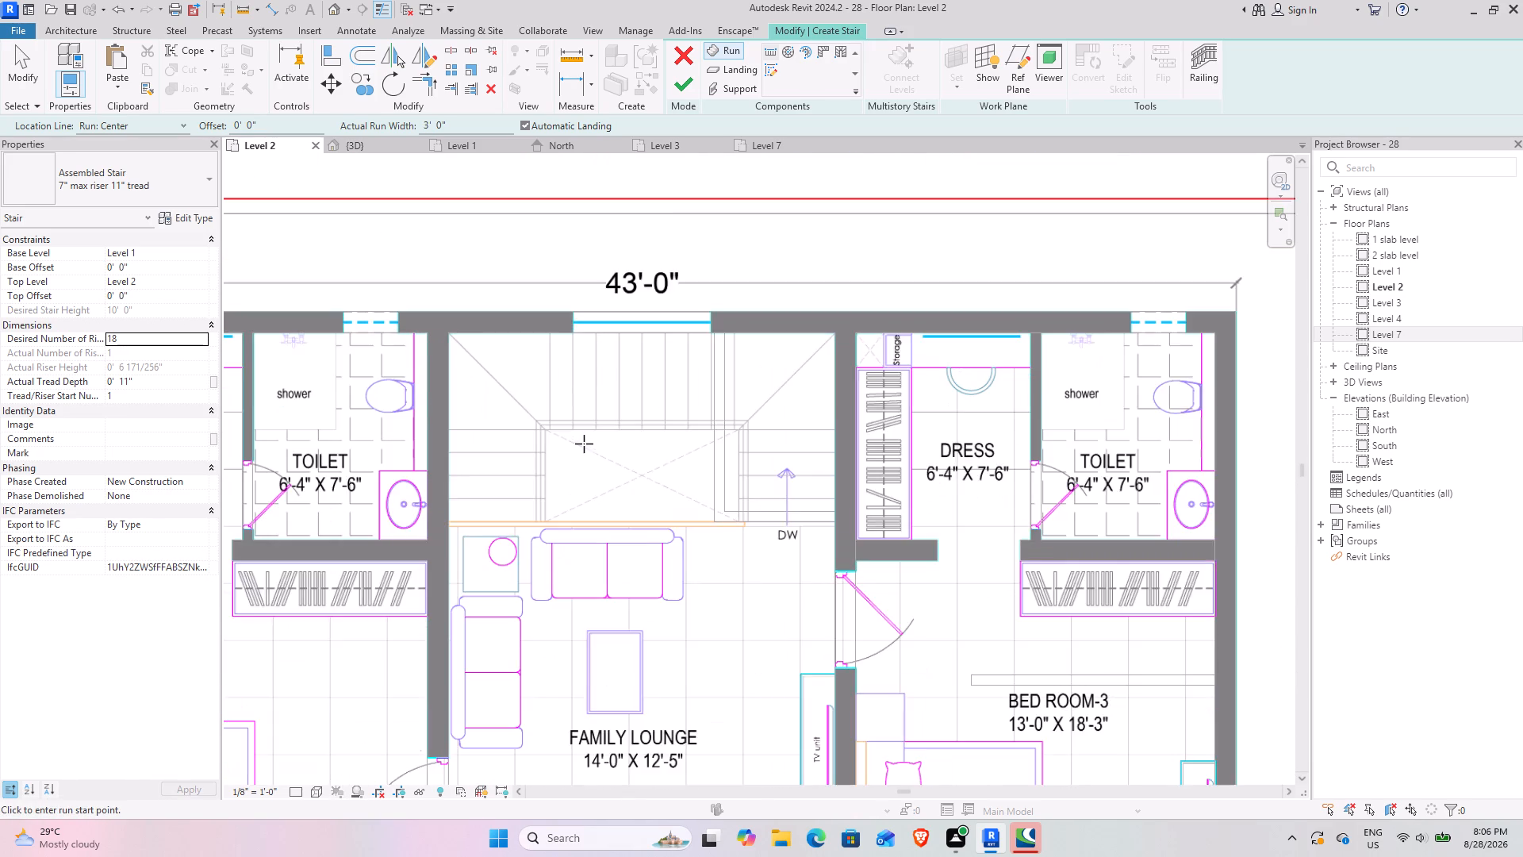
{"action": "scroll", "coordinate": [558, 455], "scroll_direction": "up", "scroll_amount": 4}
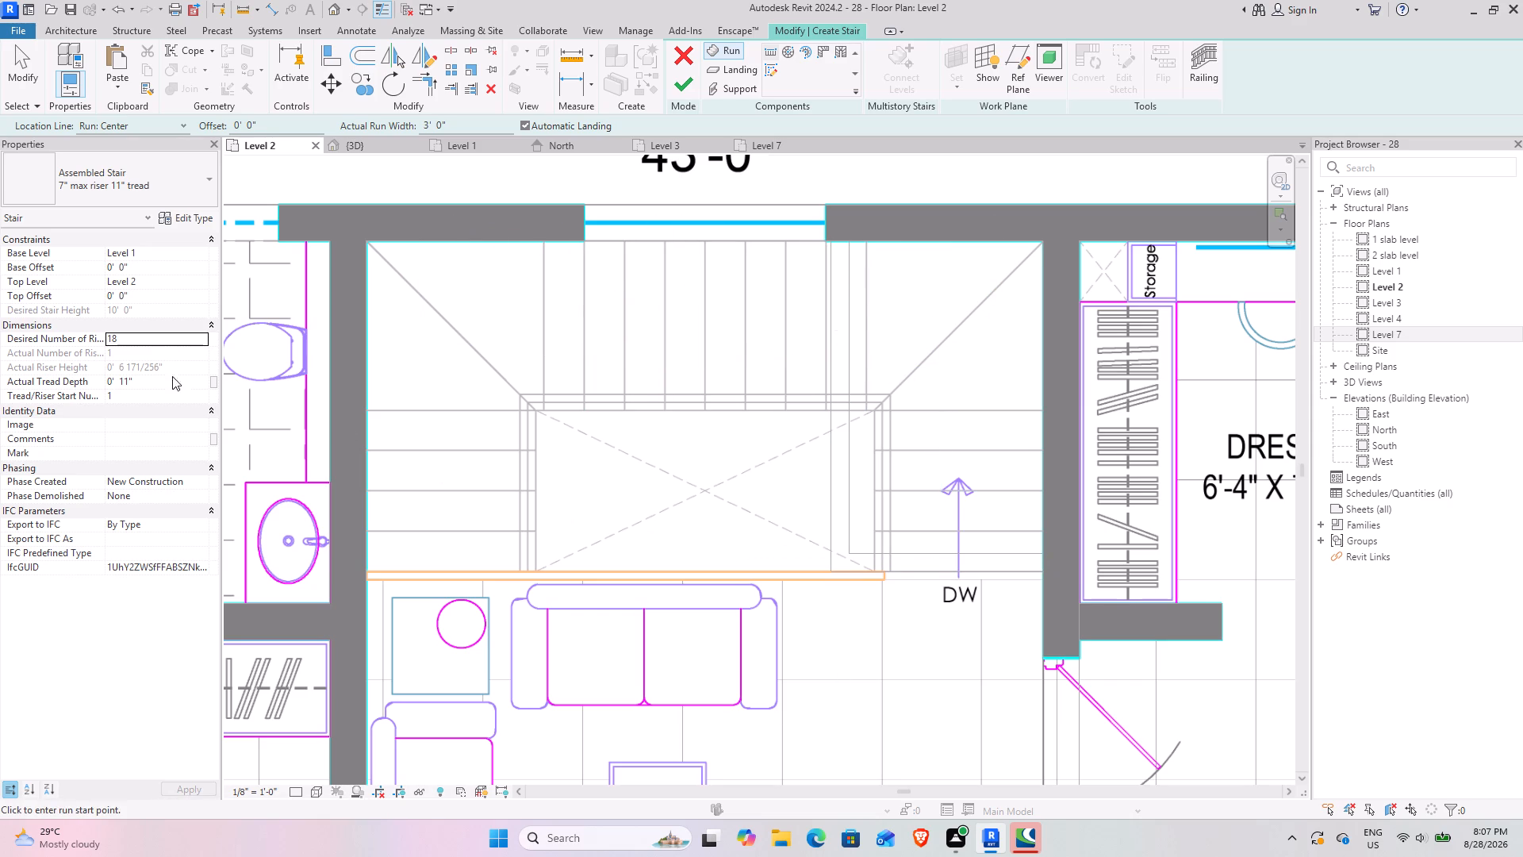
{"action": "left_click", "coordinate": [156, 337]}
{"action": "type", "text": "19"}
{"action": "key", "text": "Return"}
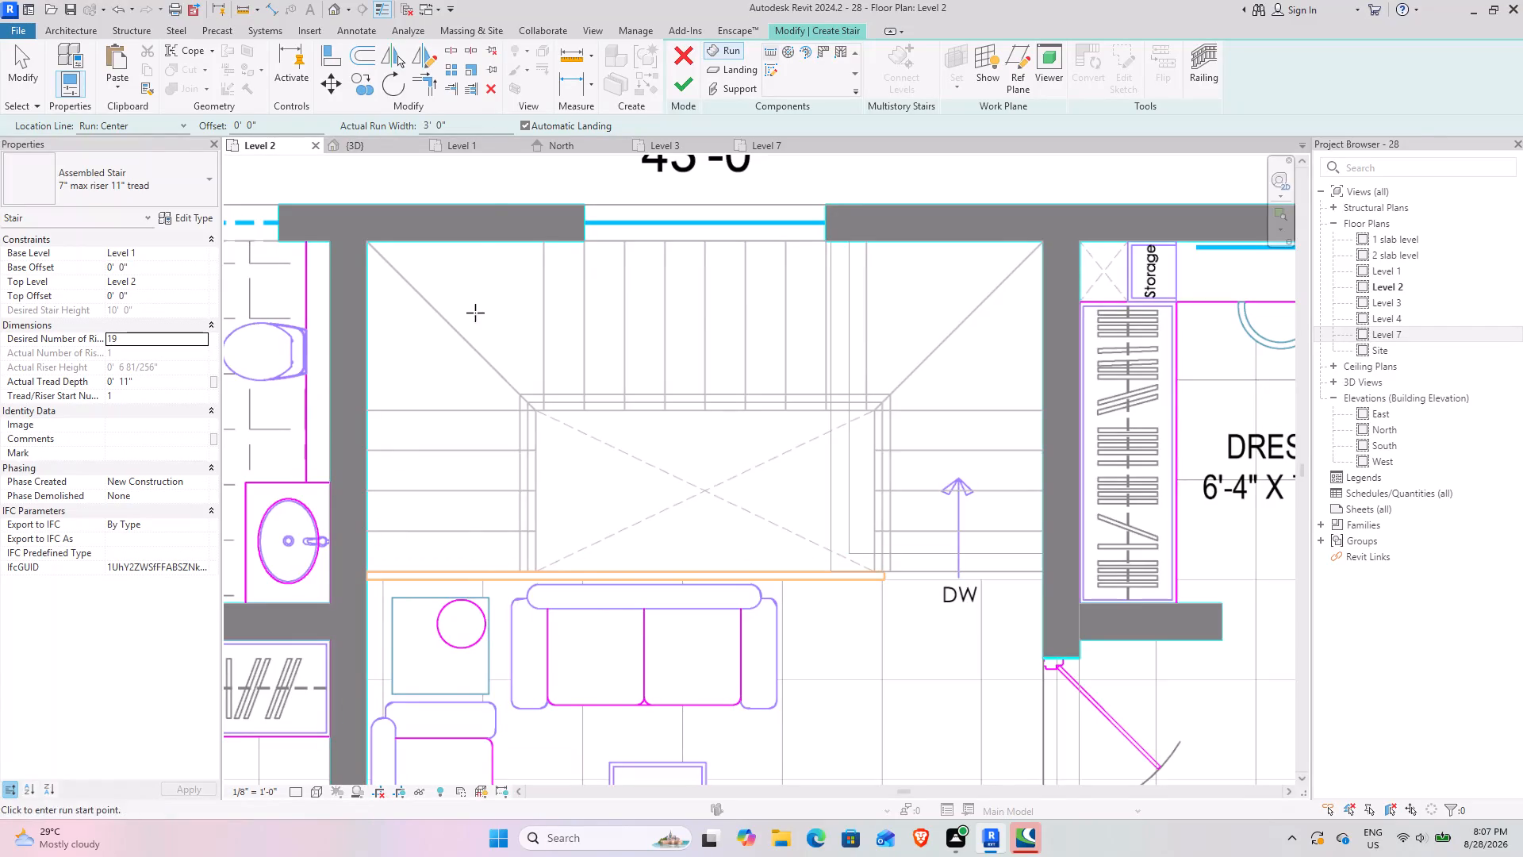
Set the stair run's location line to Run: Left.
{"action": "left_click", "coordinate": [176, 126]}
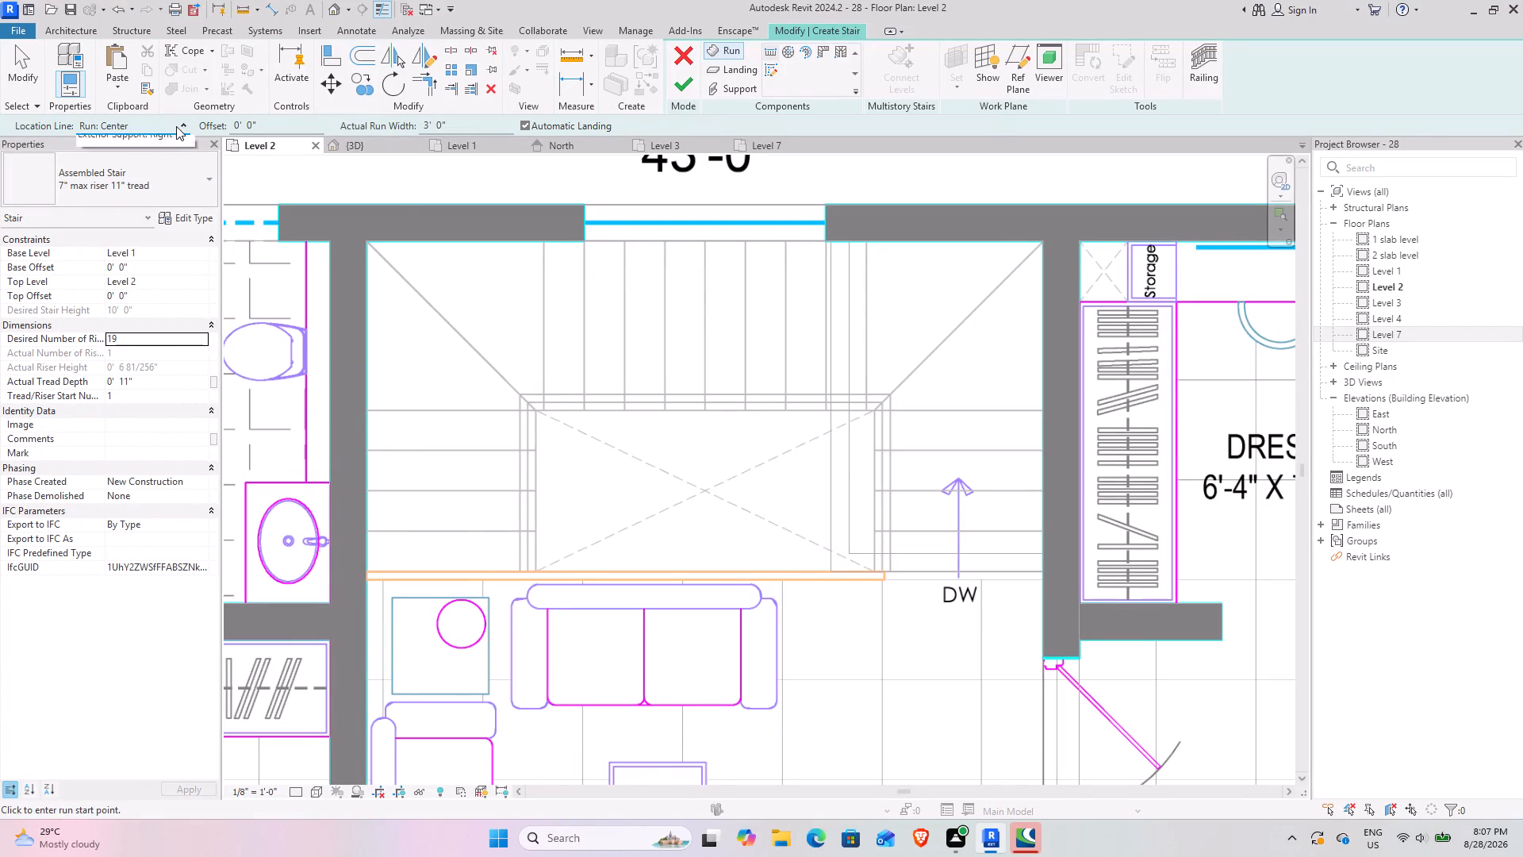
{"action": "left_click", "coordinate": [136, 153]}
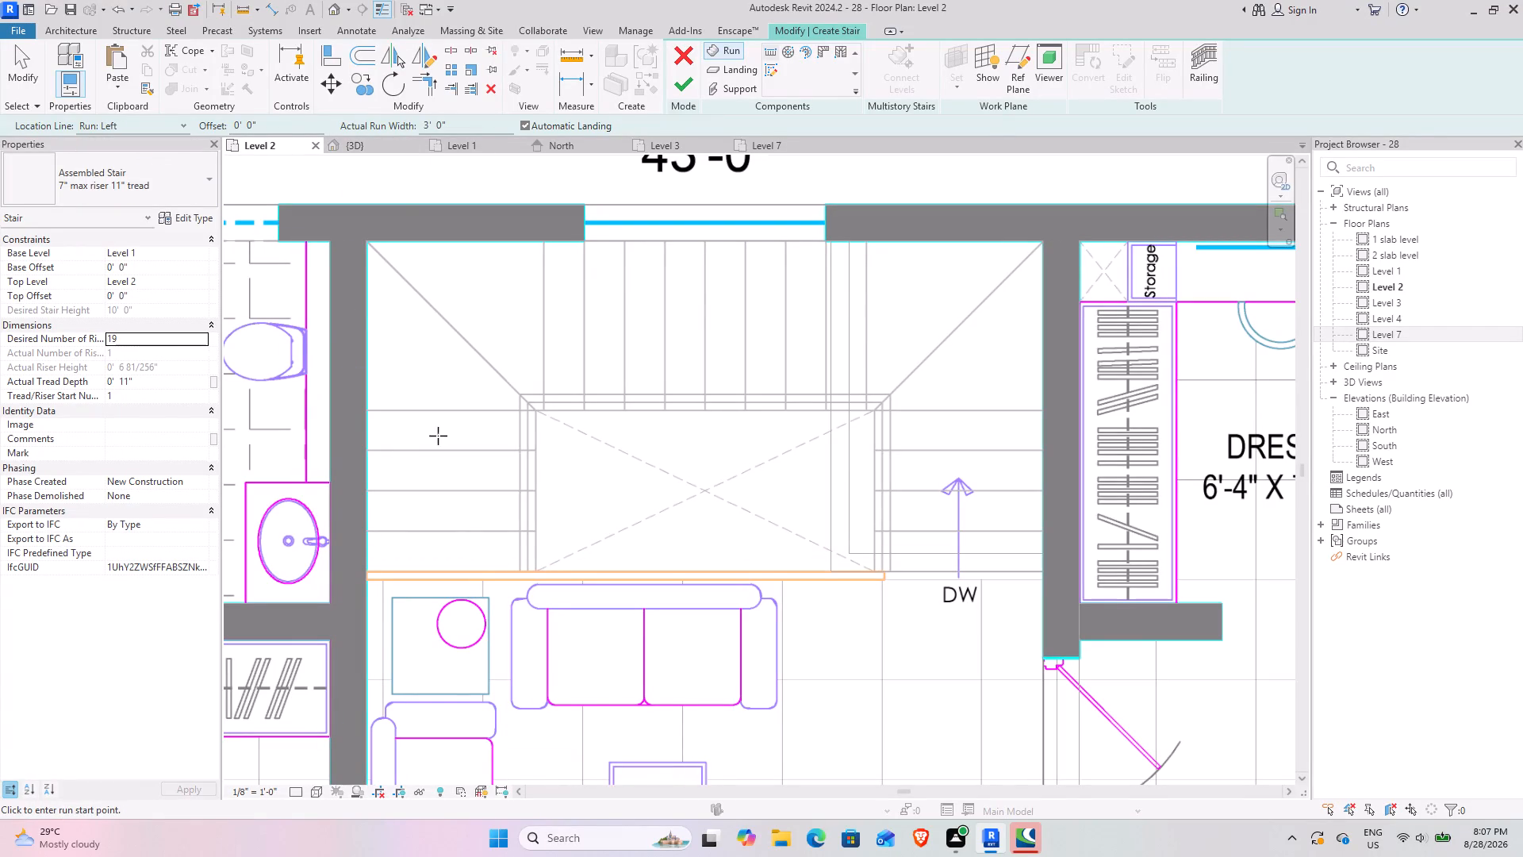
{"action": "left_click", "coordinate": [366, 568]}
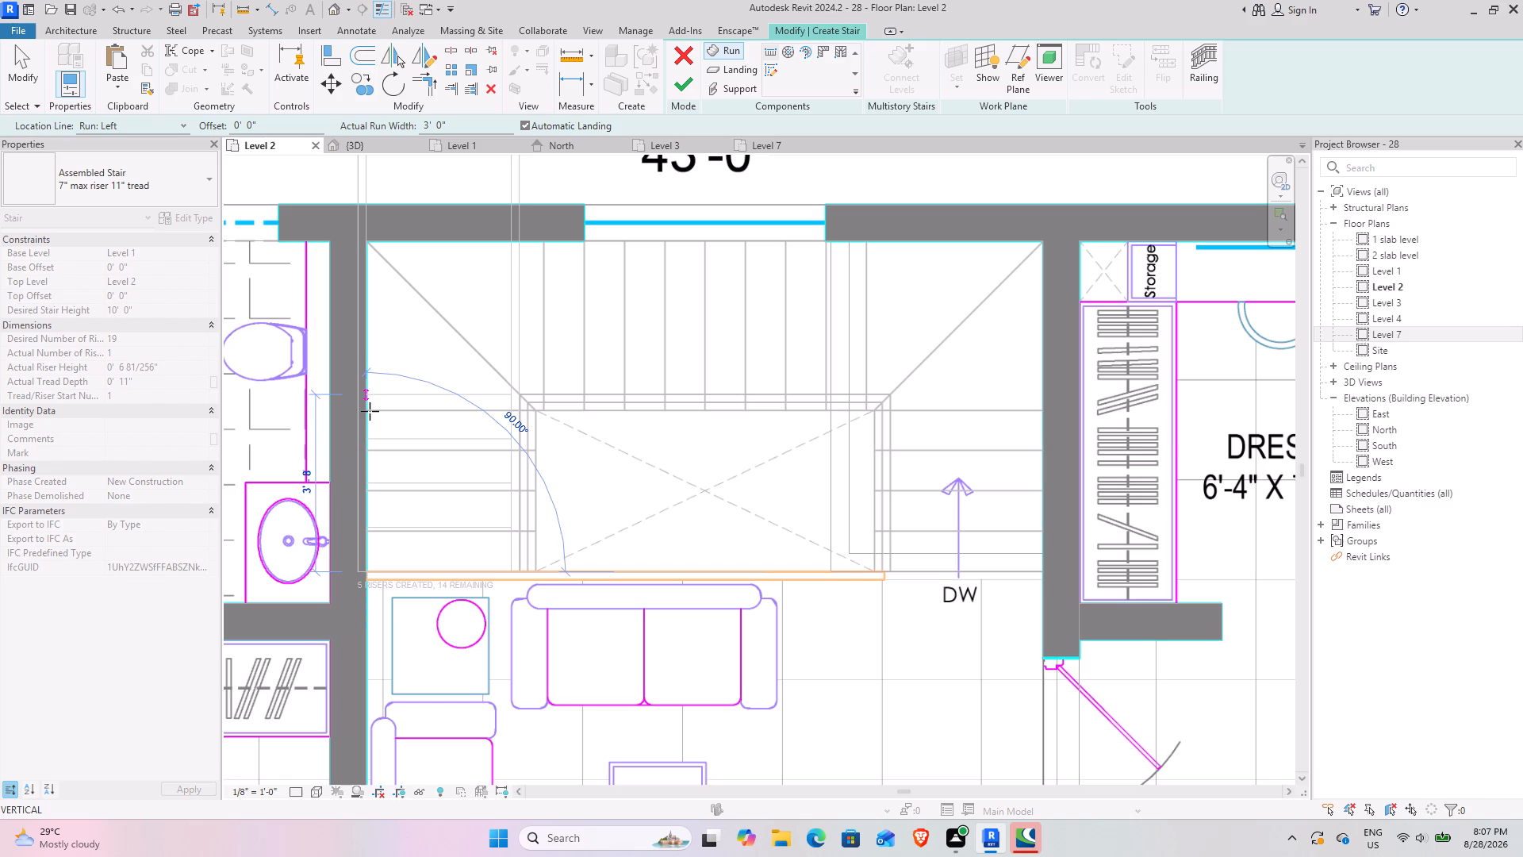
{"action": "key", "text": "Escape"}
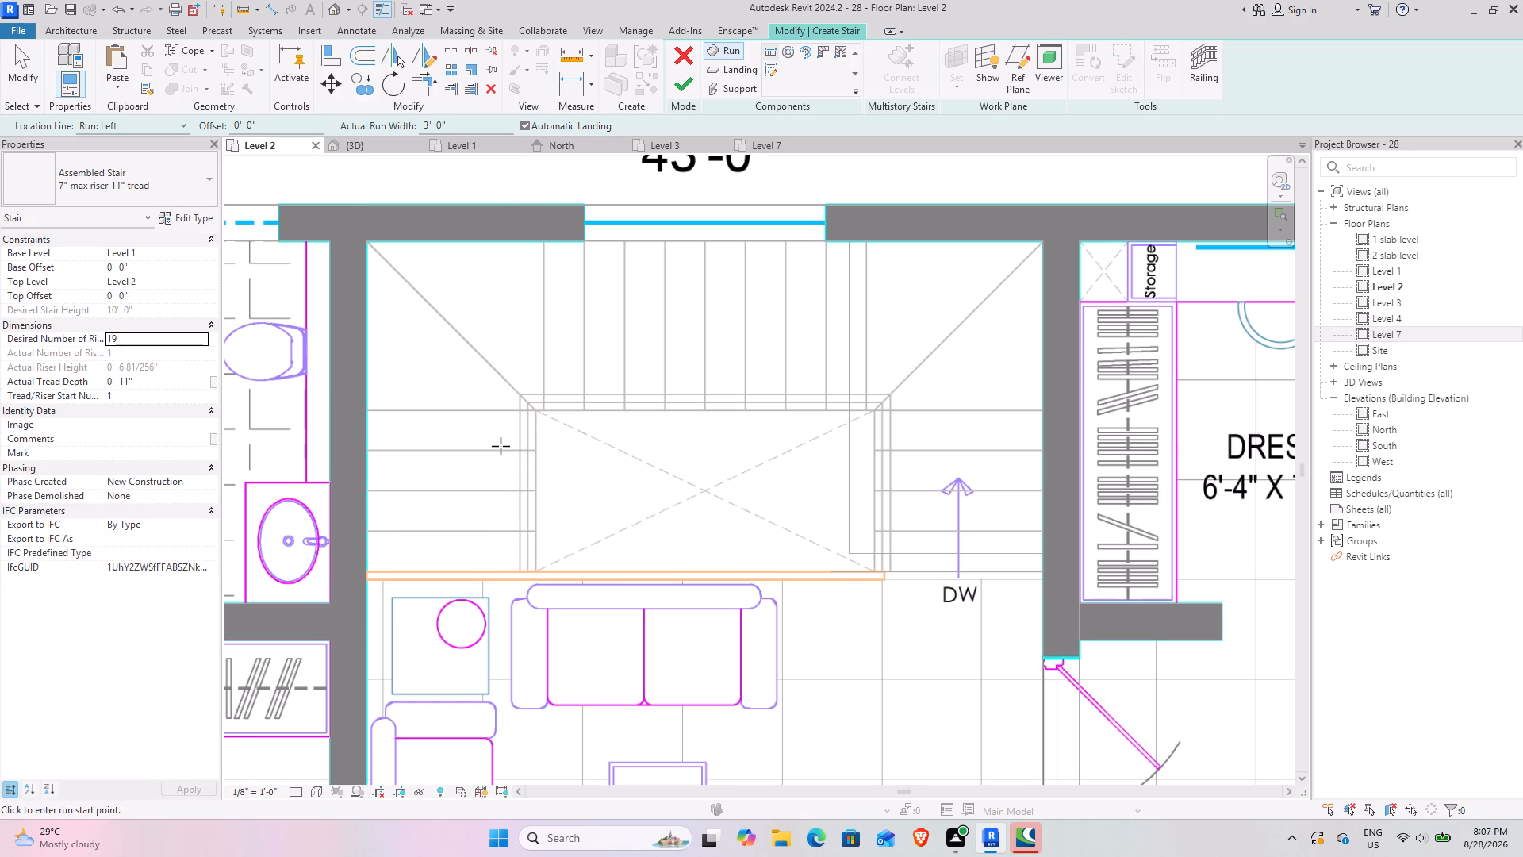
Measure the width of the staircase's left flight from the wall face to its inner railing line in the Level 2 plan.
{"action": "type", "text": "mb"}
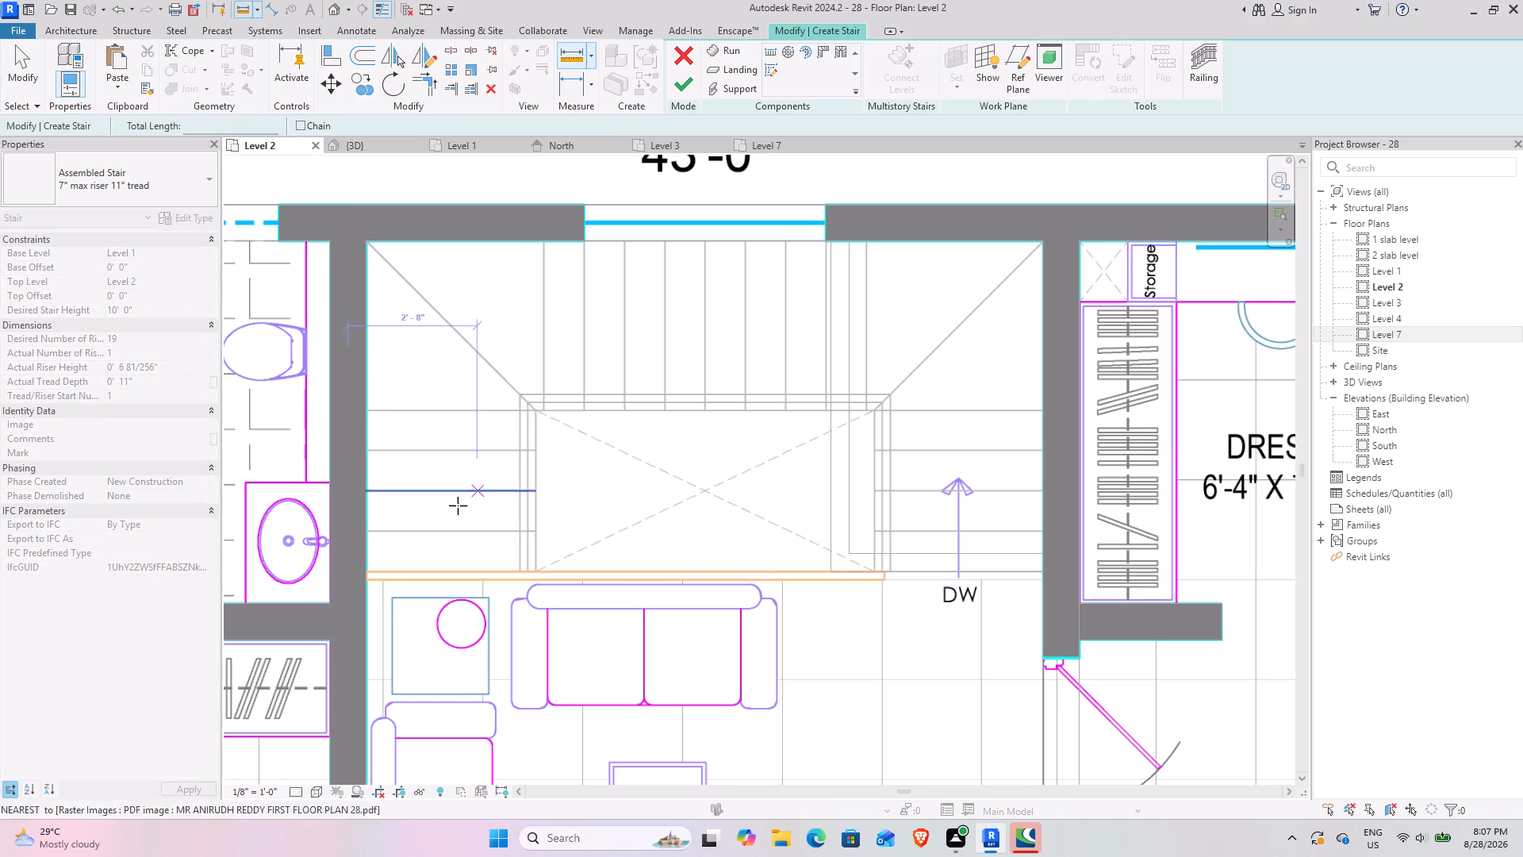
{"action": "left_click", "coordinate": [364, 571]}
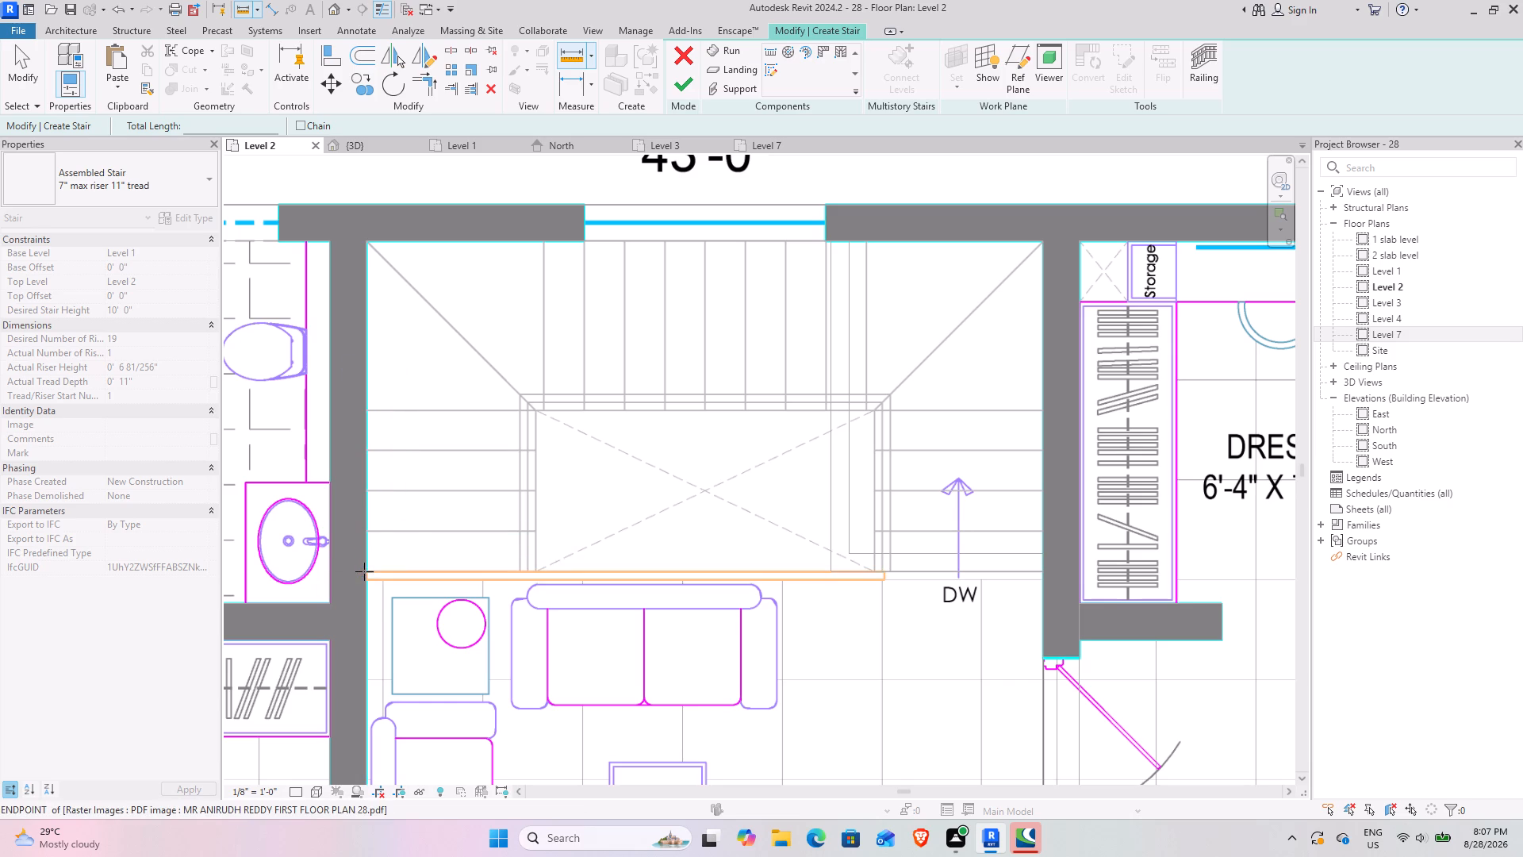
{"action": "scroll", "coordinate": [530, 572], "scroll_direction": "up", "scroll_amount": 4}
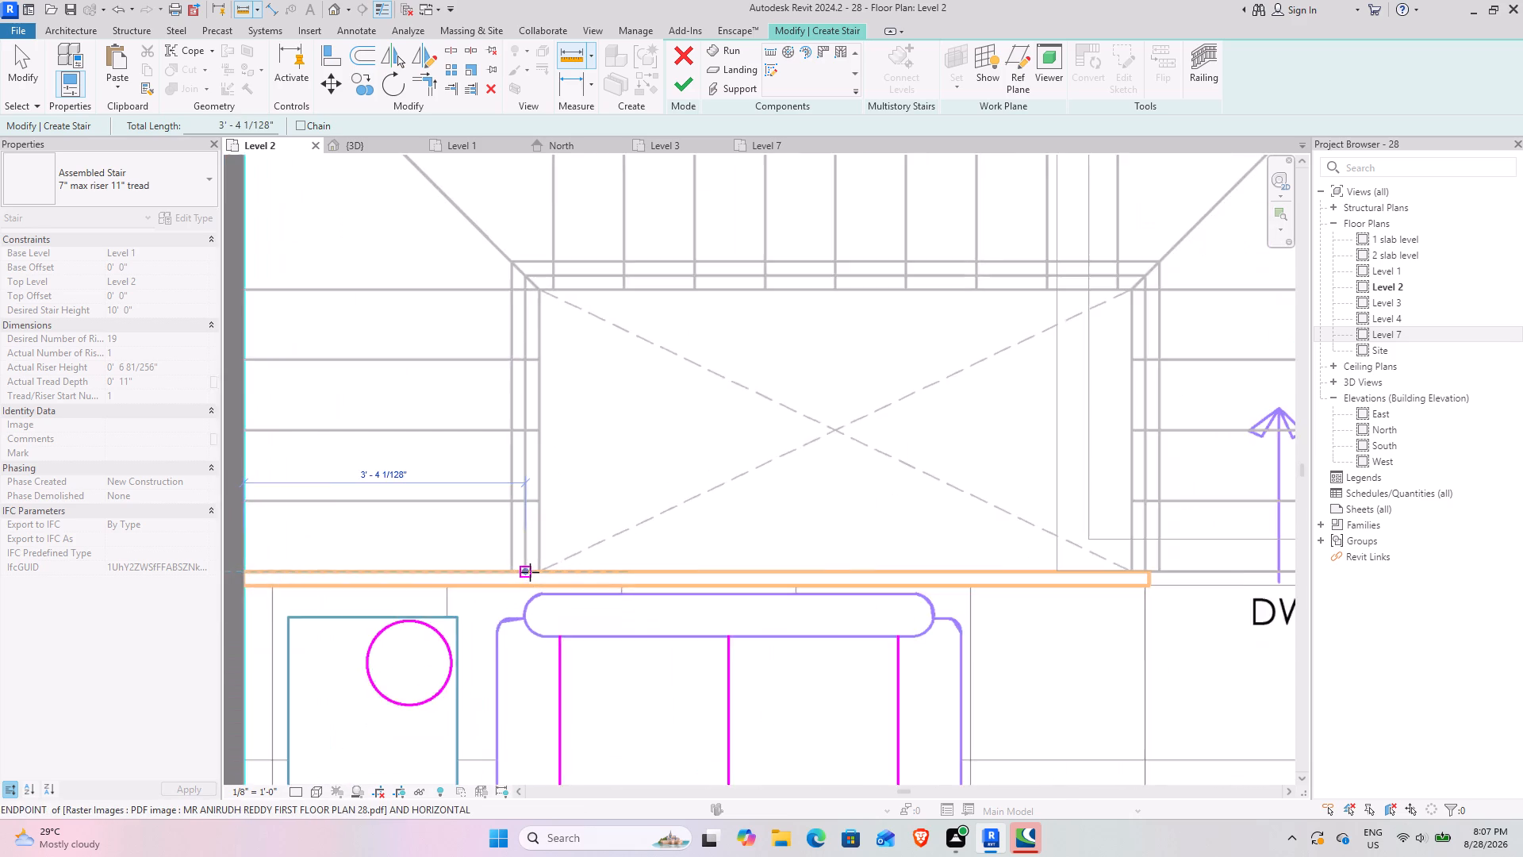
{"action": "scroll", "coordinate": [530, 572], "scroll_direction": "up", "scroll_amount": 3}
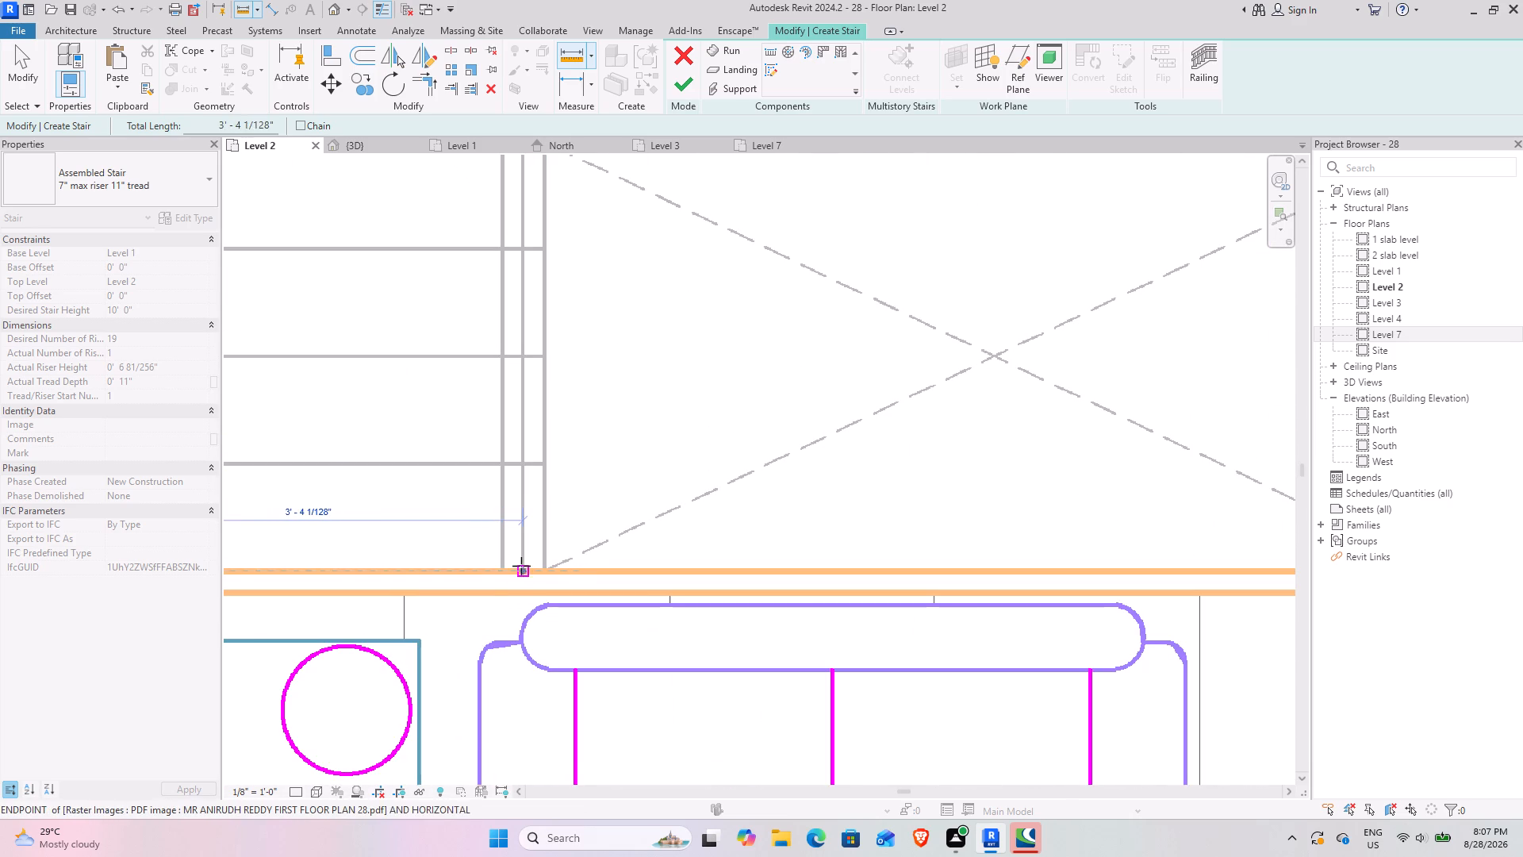
{"action": "key", "text": "Escape"}
Measure the depth of the bottom tread in the staircase's left flight in the Level 2 plan.
{"action": "left_click", "coordinate": [151, 385]}
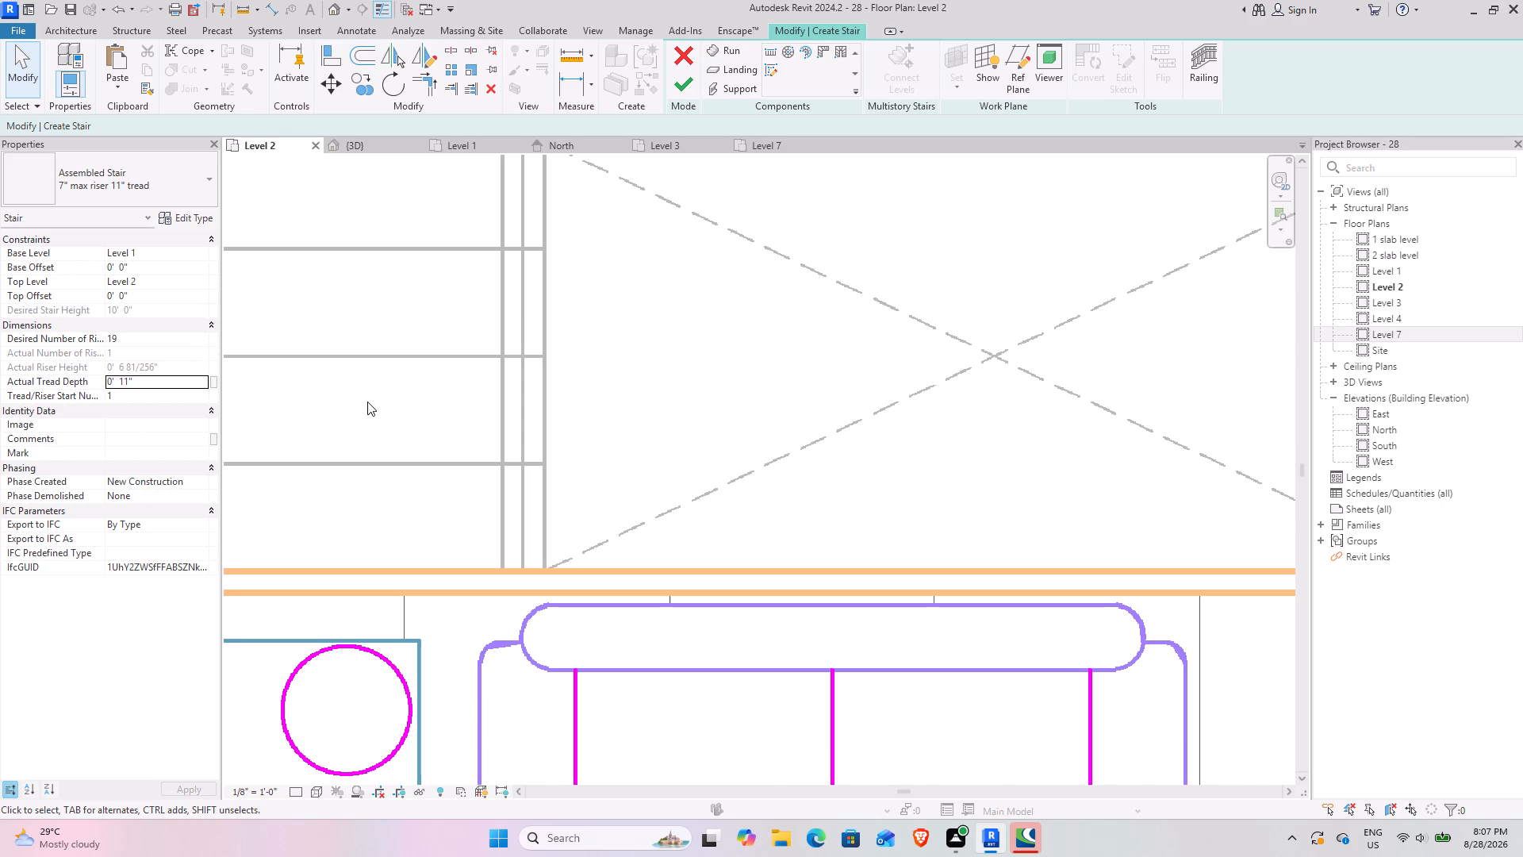
{"action": "scroll", "coordinate": [367, 402], "scroll_direction": "down", "scroll_amount": 3}
{"action": "middle_click_drag", "start_coordinate": [370, 402], "coordinate": [520, 463]}
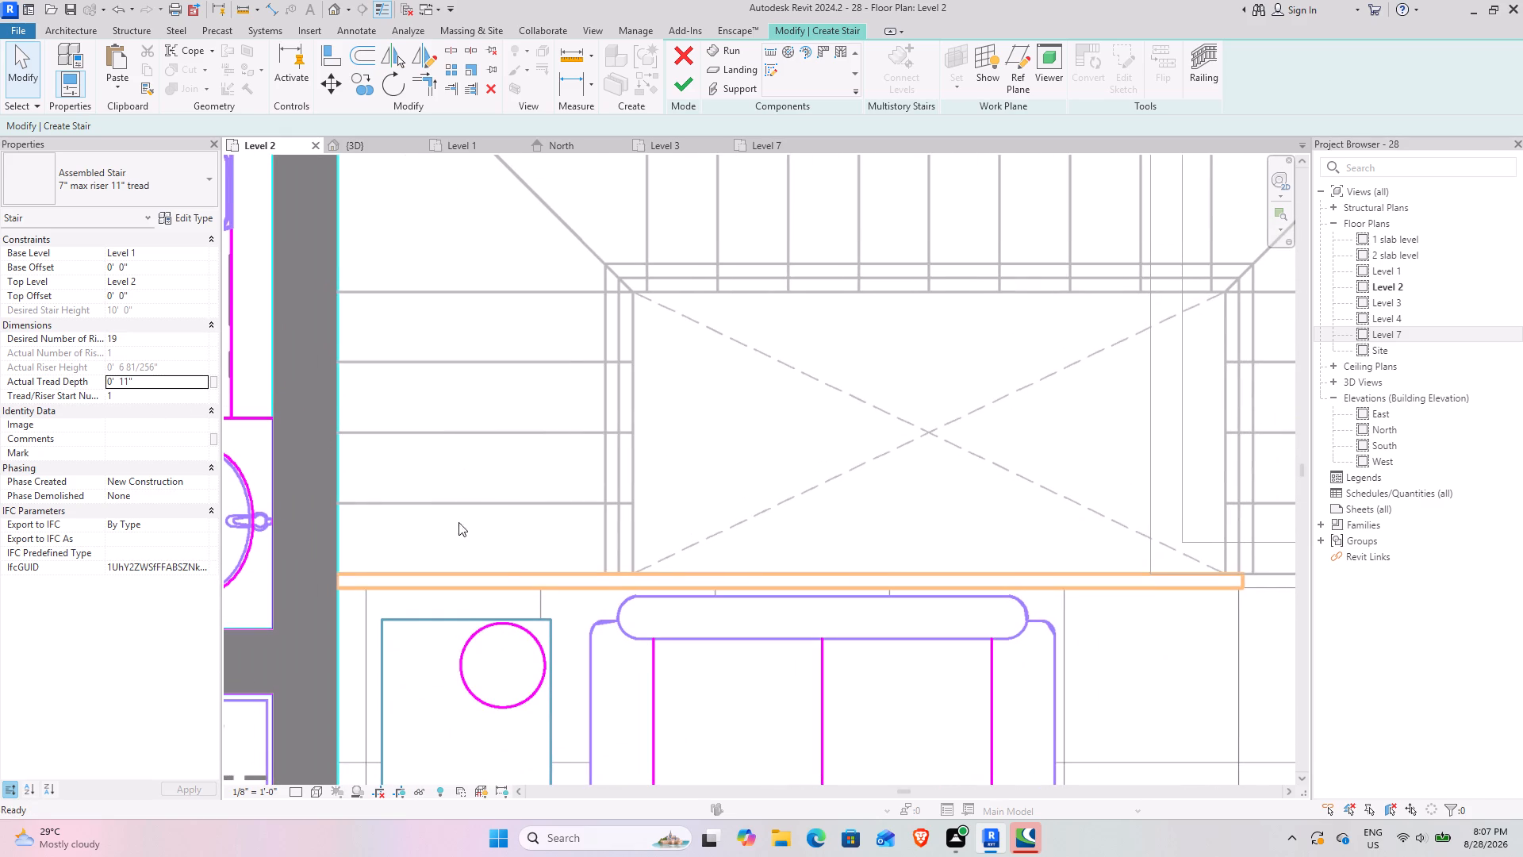
{"action": "key", "text": "m"}
{"action": "key", "text": "b"}
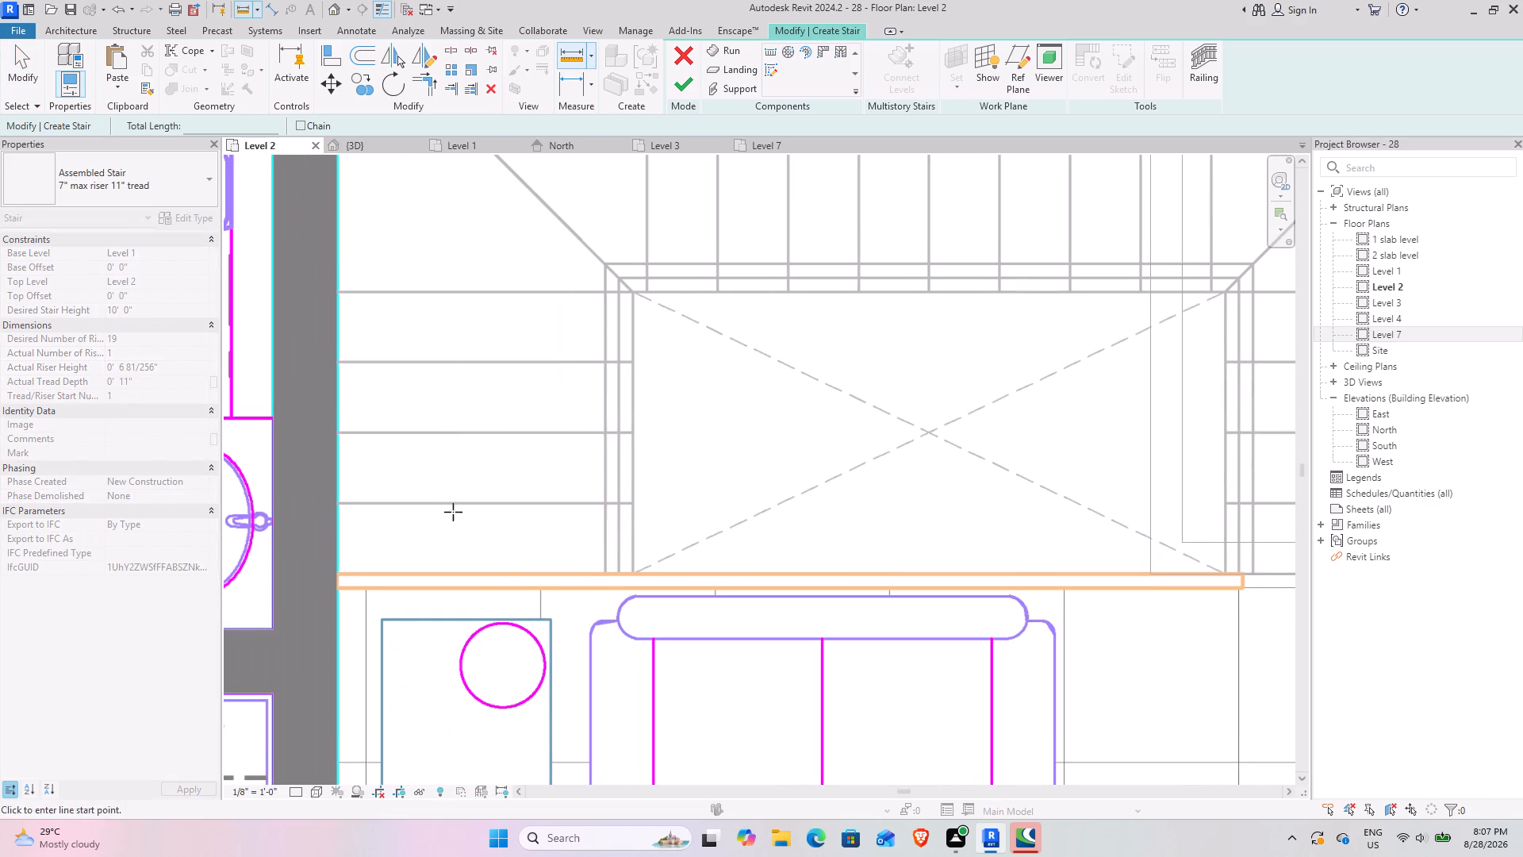
{"action": "left_click", "coordinate": [601, 571]}
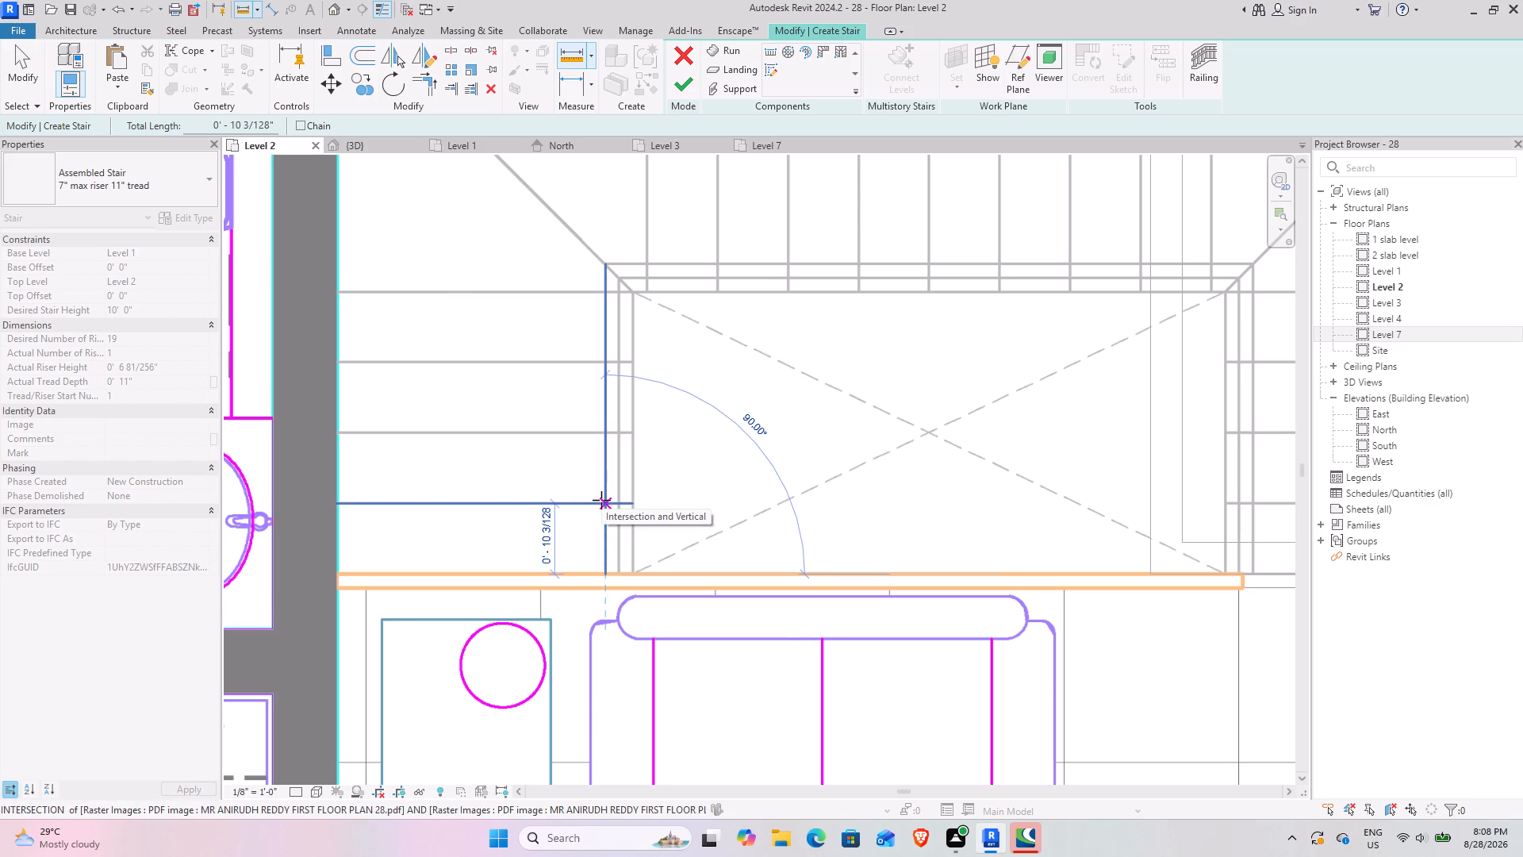
{"action": "key", "text": "Escape"}
Set the stair's actual tread depth to 10.3".
{"action": "left_click", "coordinate": [159, 385]}
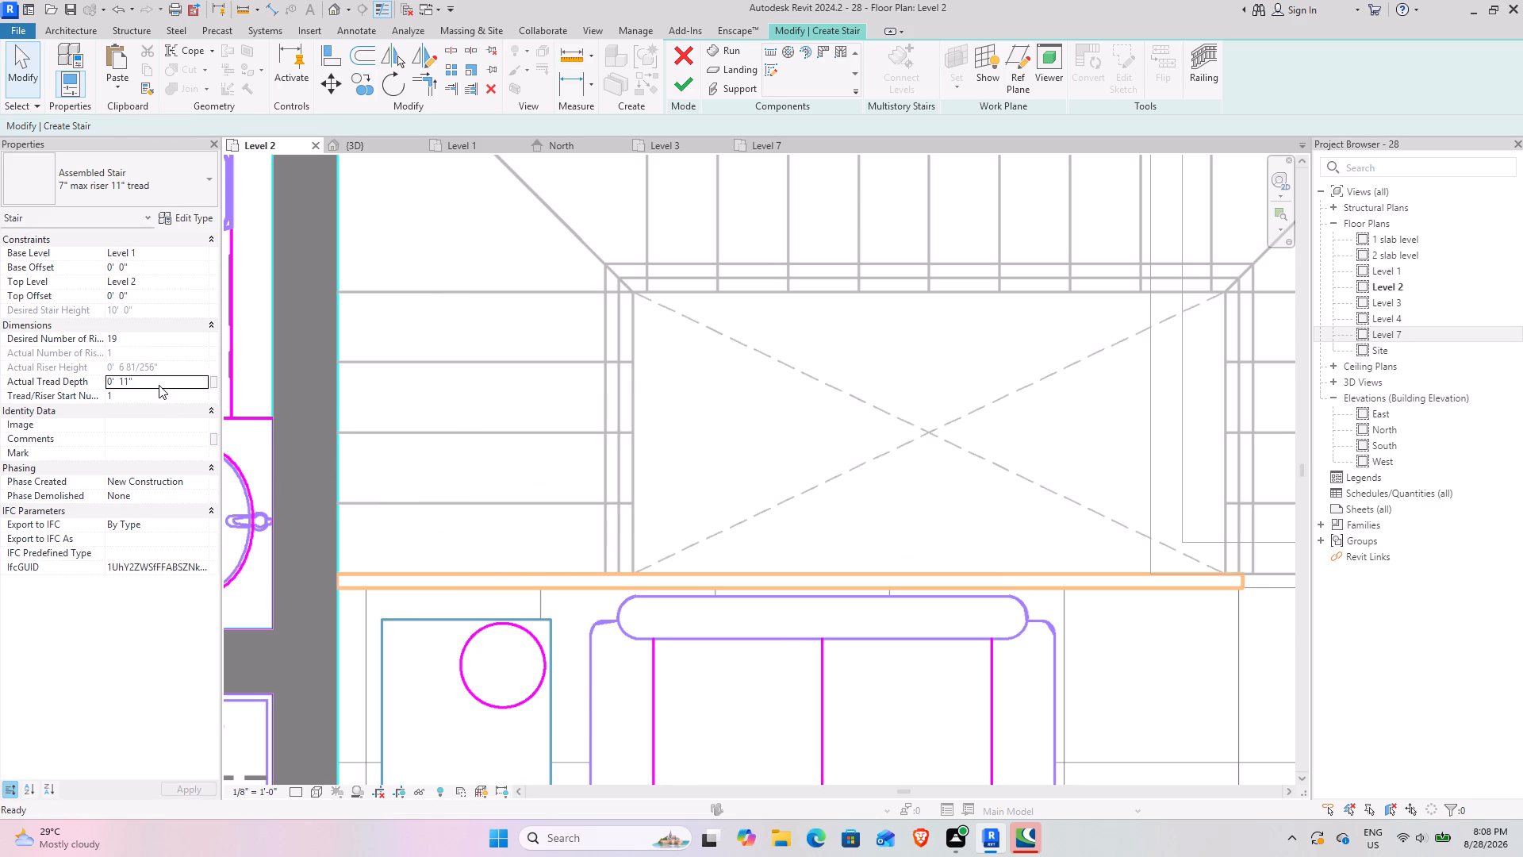
{"action": "type", "text": "10.3\""}
{"action": "key", "text": "Return"}
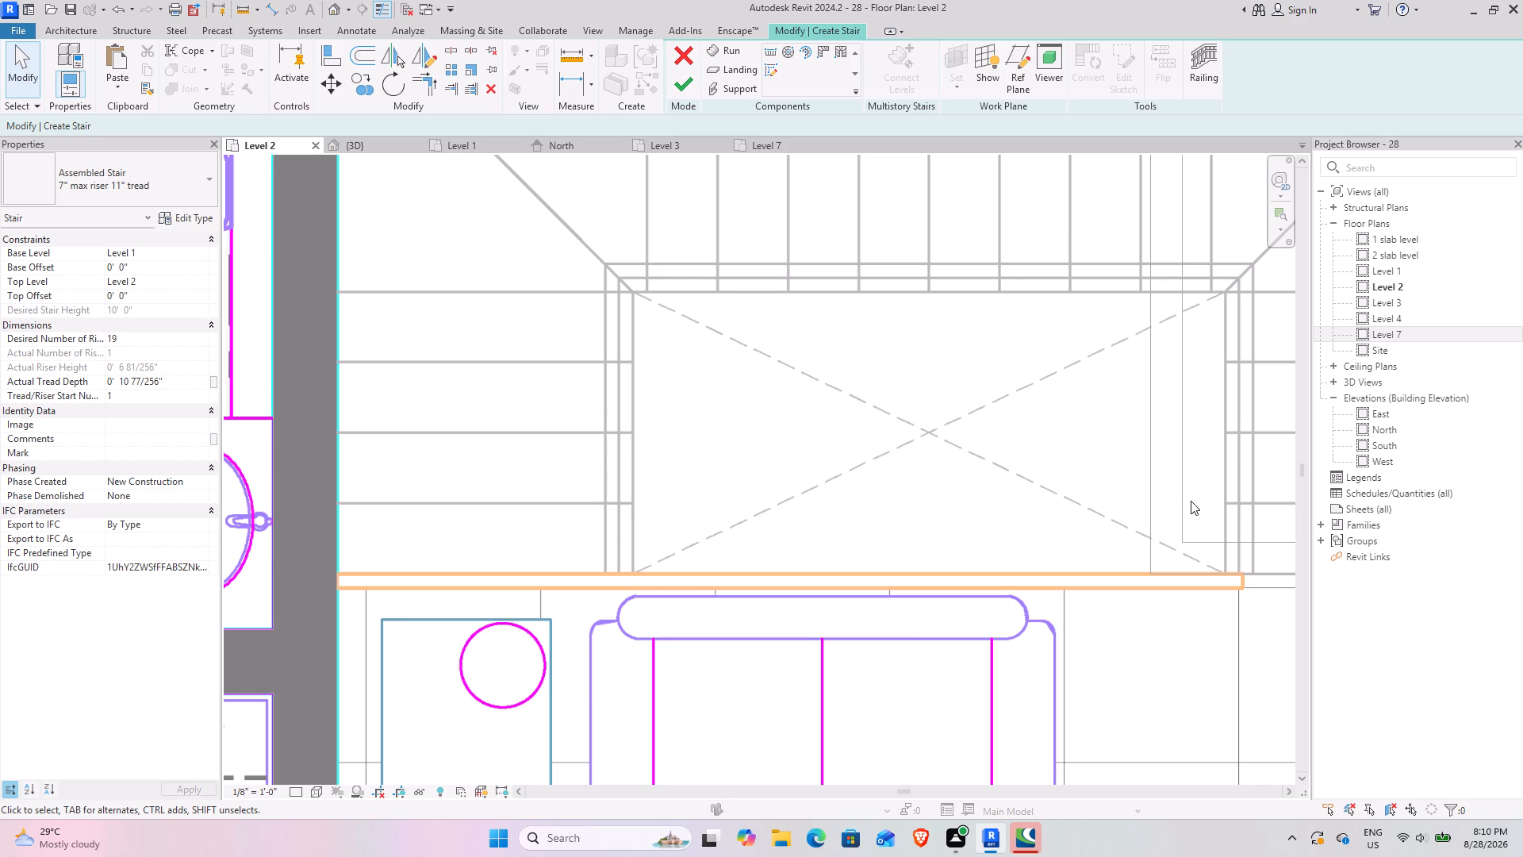
Model the U-shaped stair with three runs of 5, 9 and 5 risers along the stairwell walls, with automatic corner landings, and finish it.
{"action": "left_click", "coordinate": [728, 56]}
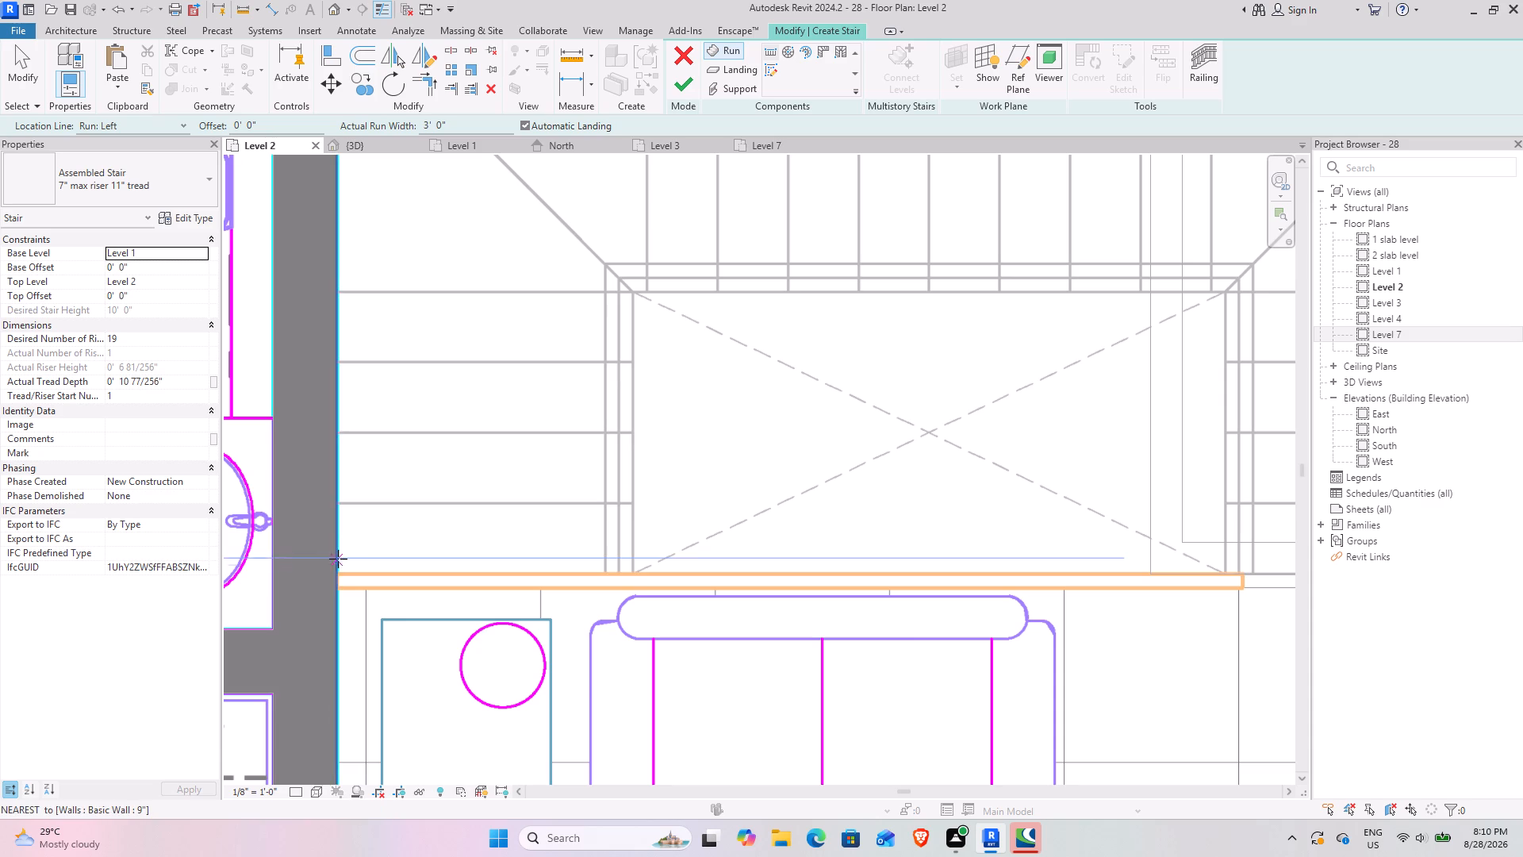
{"action": "left_click", "coordinate": [335, 577]}
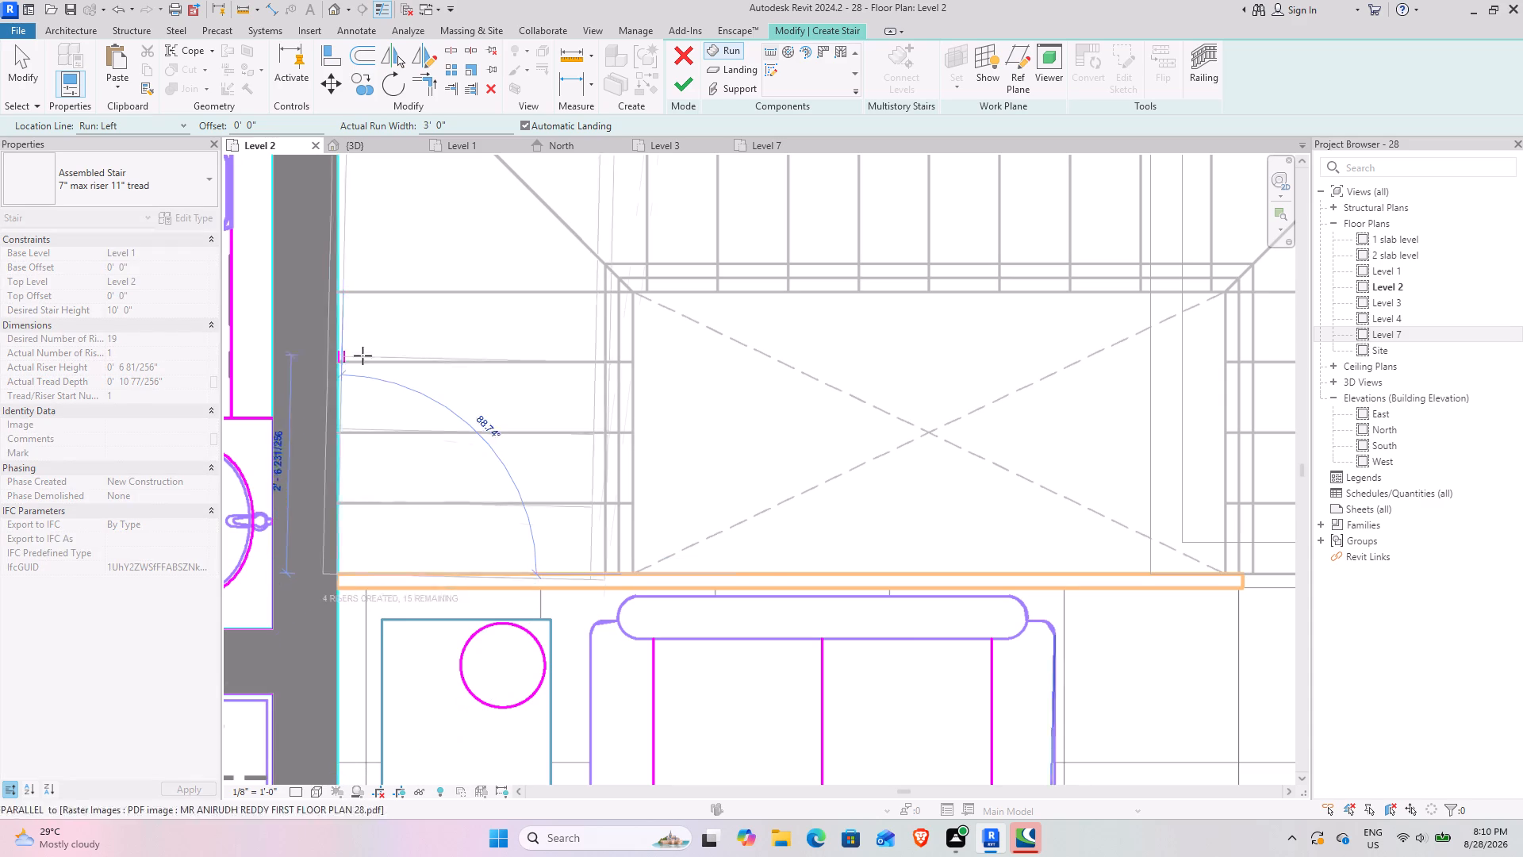
{"action": "left_click", "coordinate": [335, 292]}
{"action": "middle_click_drag", "start_coordinate": [578, 230], "coordinate": [512, 584]}
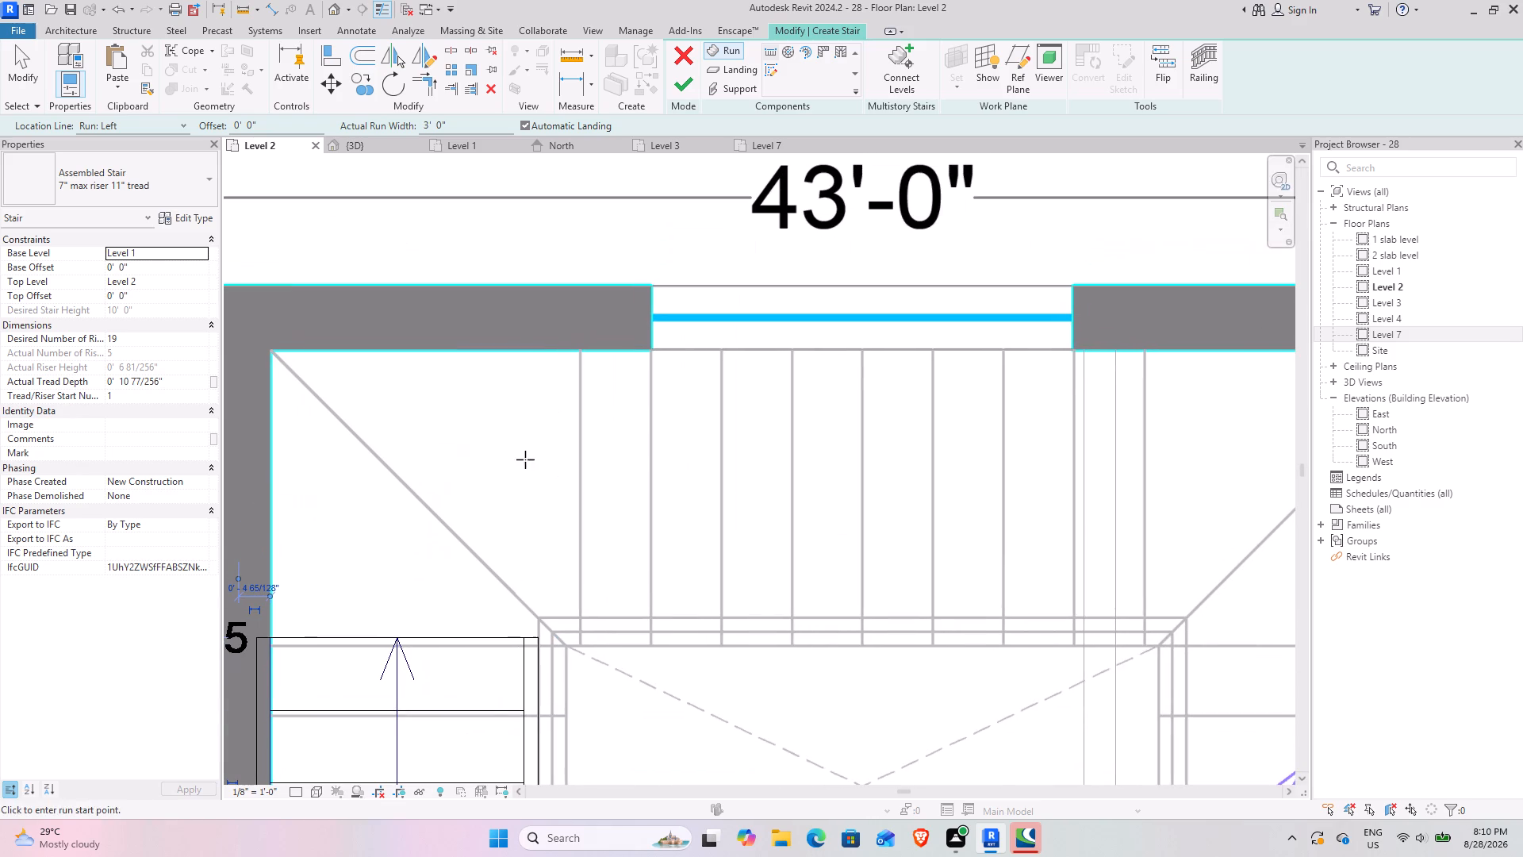
{"action": "left_click", "coordinate": [580, 348]}
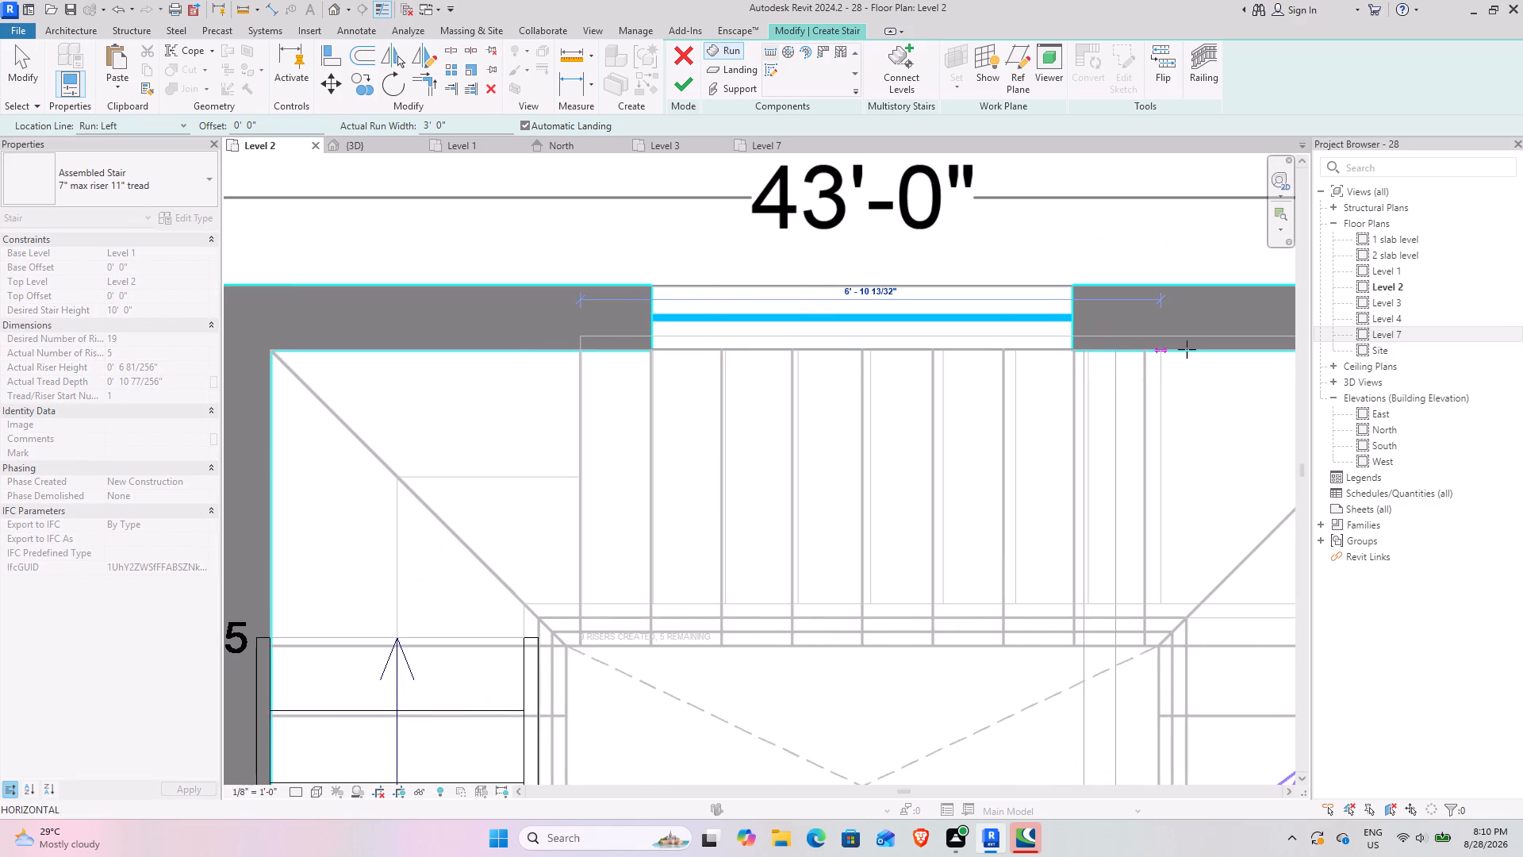
{"action": "left_click", "coordinate": [1144, 349]}
{"action": "middle_click_drag", "start_coordinate": [1061, 445], "coordinate": [620, 274]}
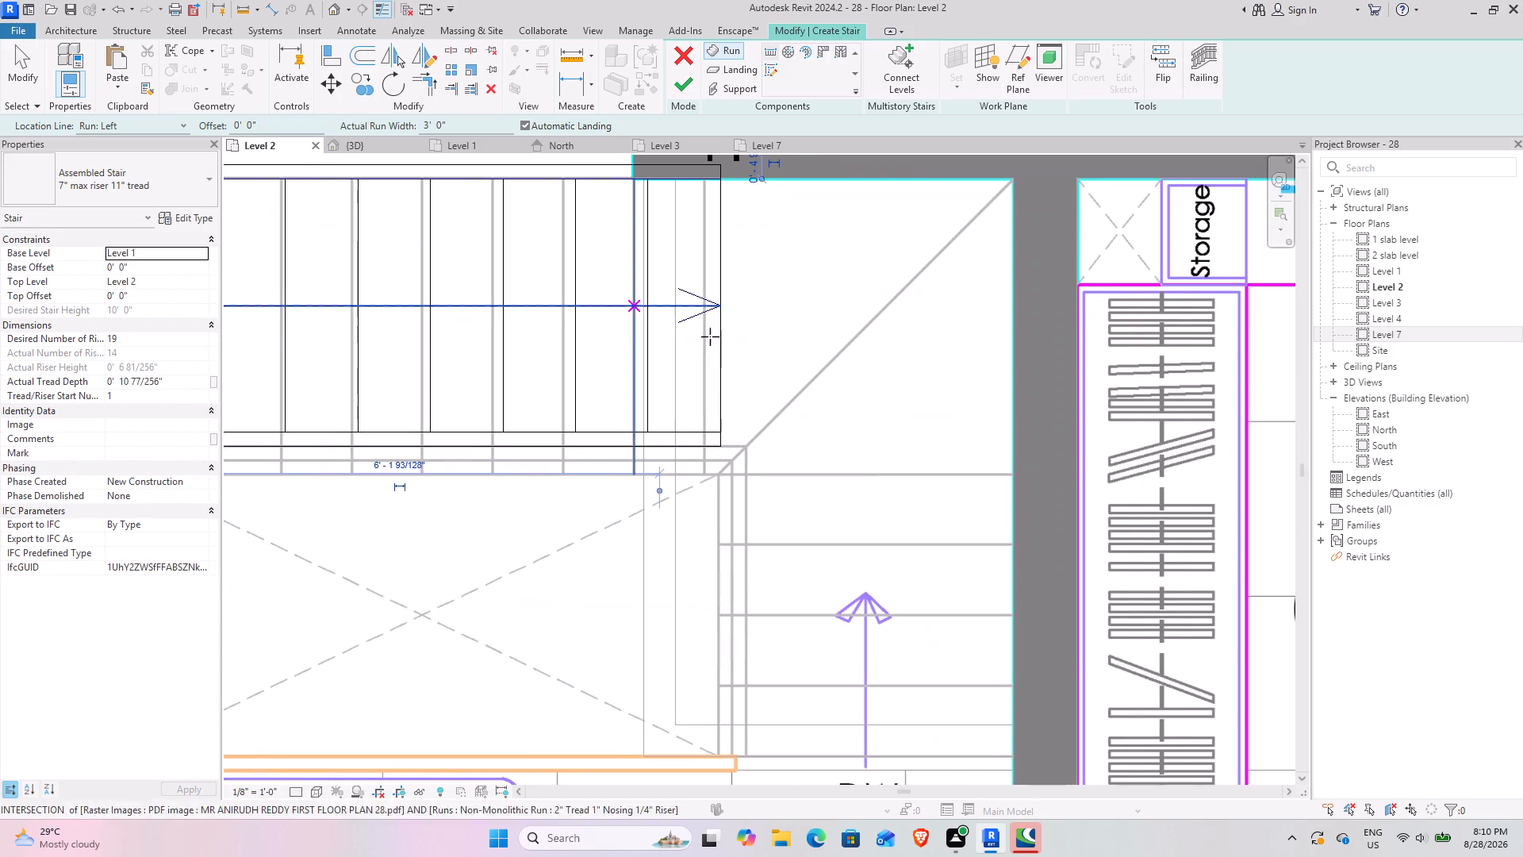
{"action": "left_click", "coordinate": [1016, 474]}
{"action": "middle_click_drag", "start_coordinate": [1003, 639], "coordinate": [999, 560]}
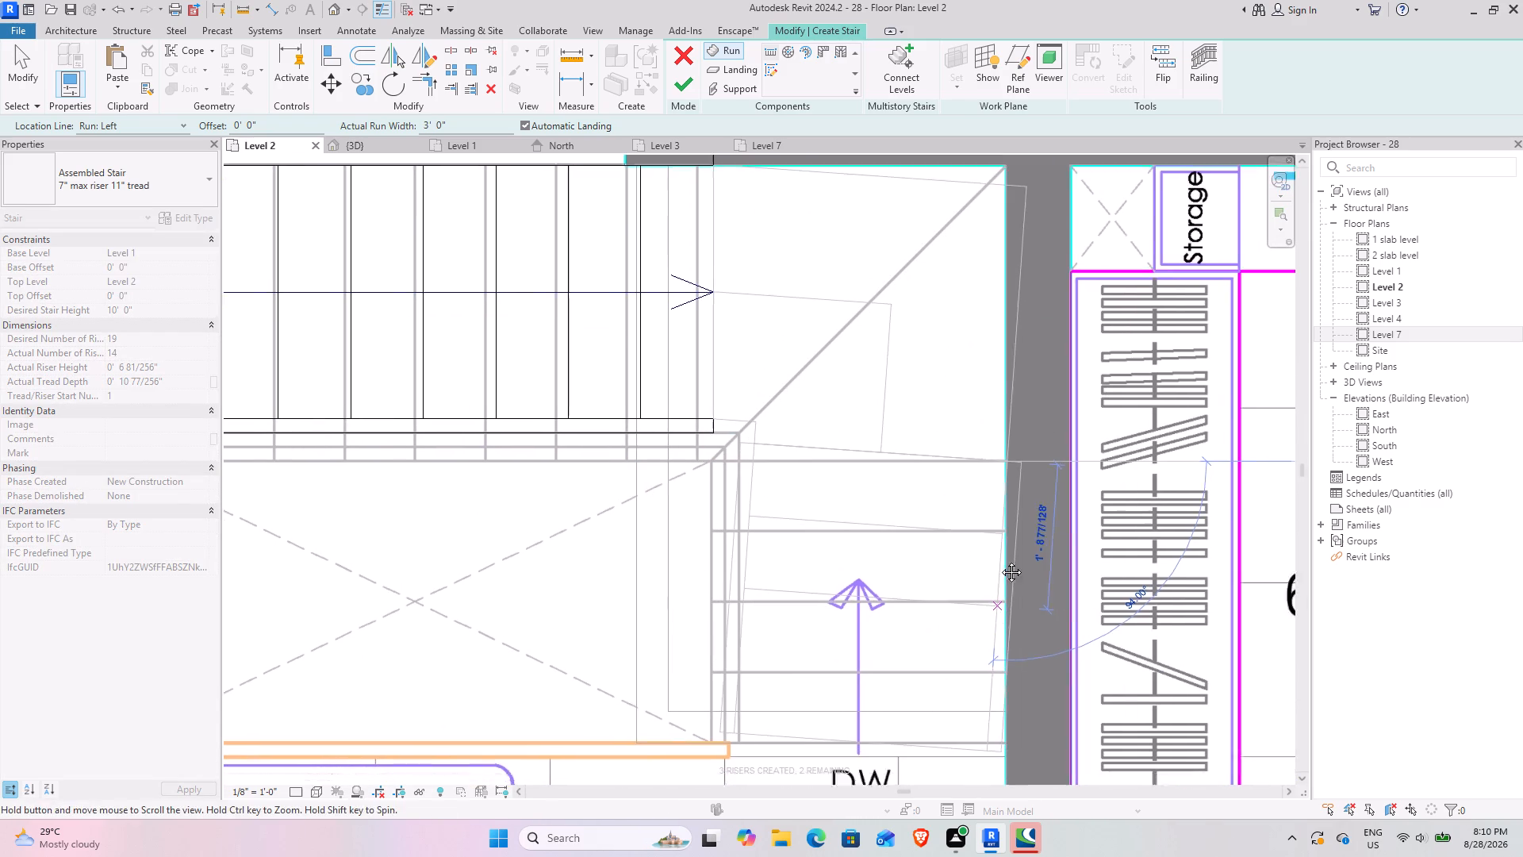
{"action": "middle_click_drag", "start_coordinate": [999, 560], "coordinate": [1016, 442]}
{"action": "left_click", "coordinate": [1030, 563]}
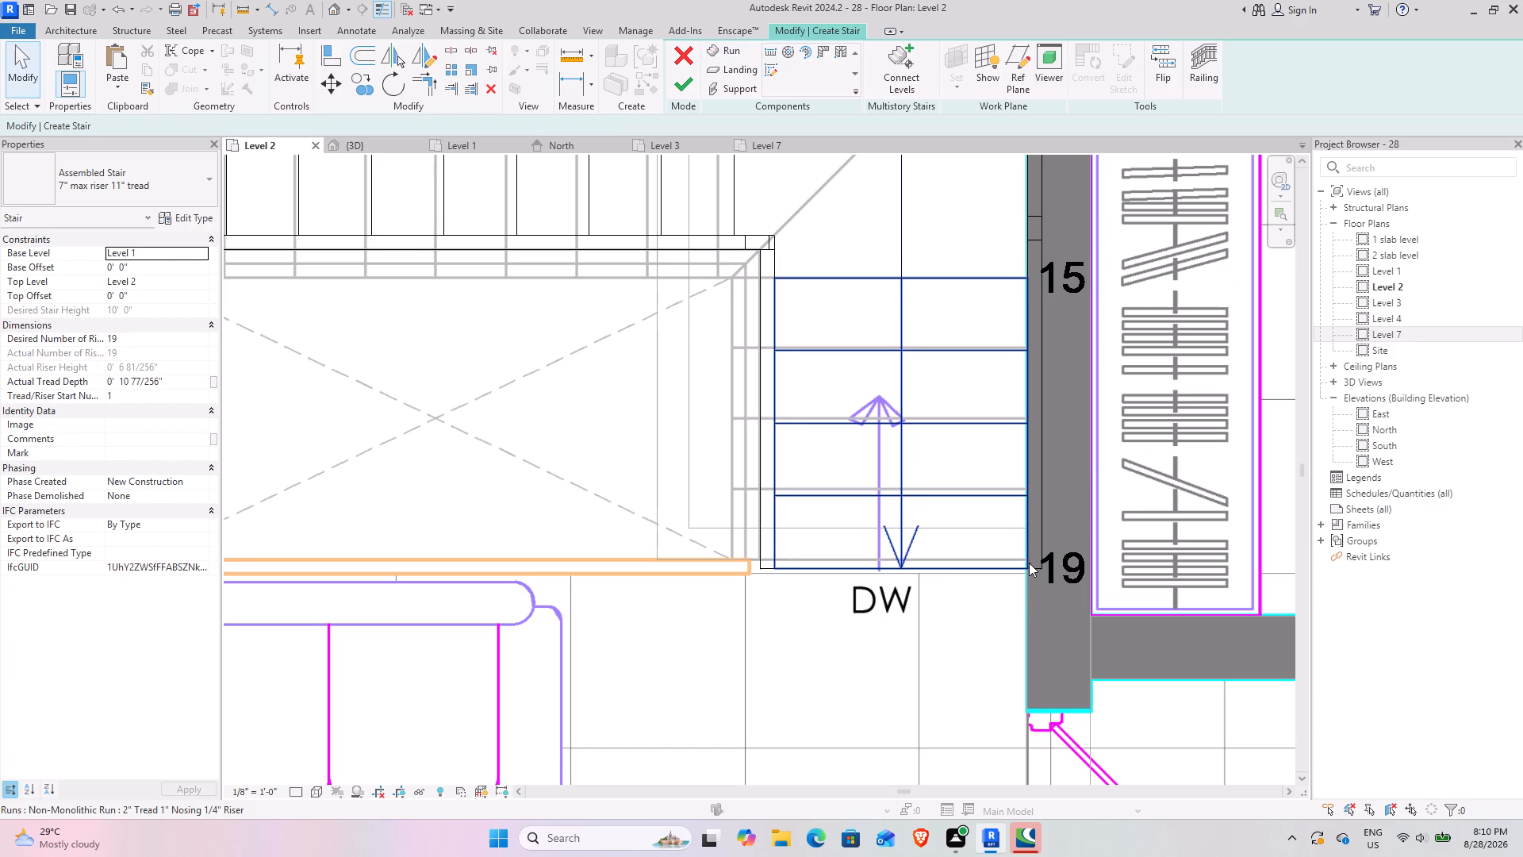
{"action": "left_click", "coordinate": [679, 79]}
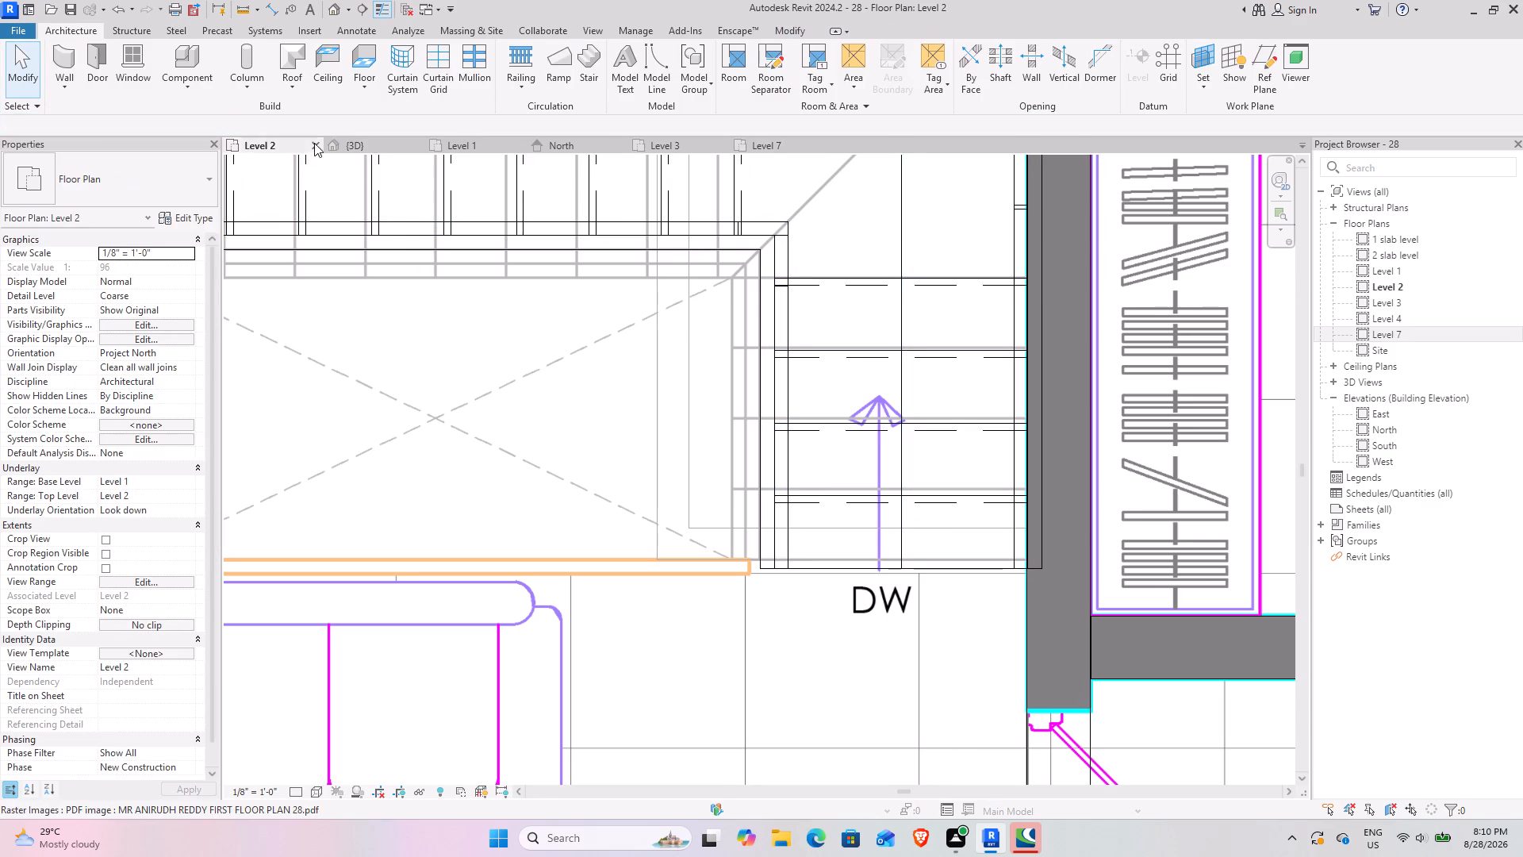
Select all the upper-storey elements standing on Level 2 in the North elevation.
{"action": "left_click", "coordinate": [351, 144]}
{"action": "scroll", "coordinate": [610, 359], "scroll_direction": "down", "scroll_amount": 3}
{"action": "middle_click_drag", "start_coordinate": [608, 363], "coordinate": [693, 443], "text": "shift"}
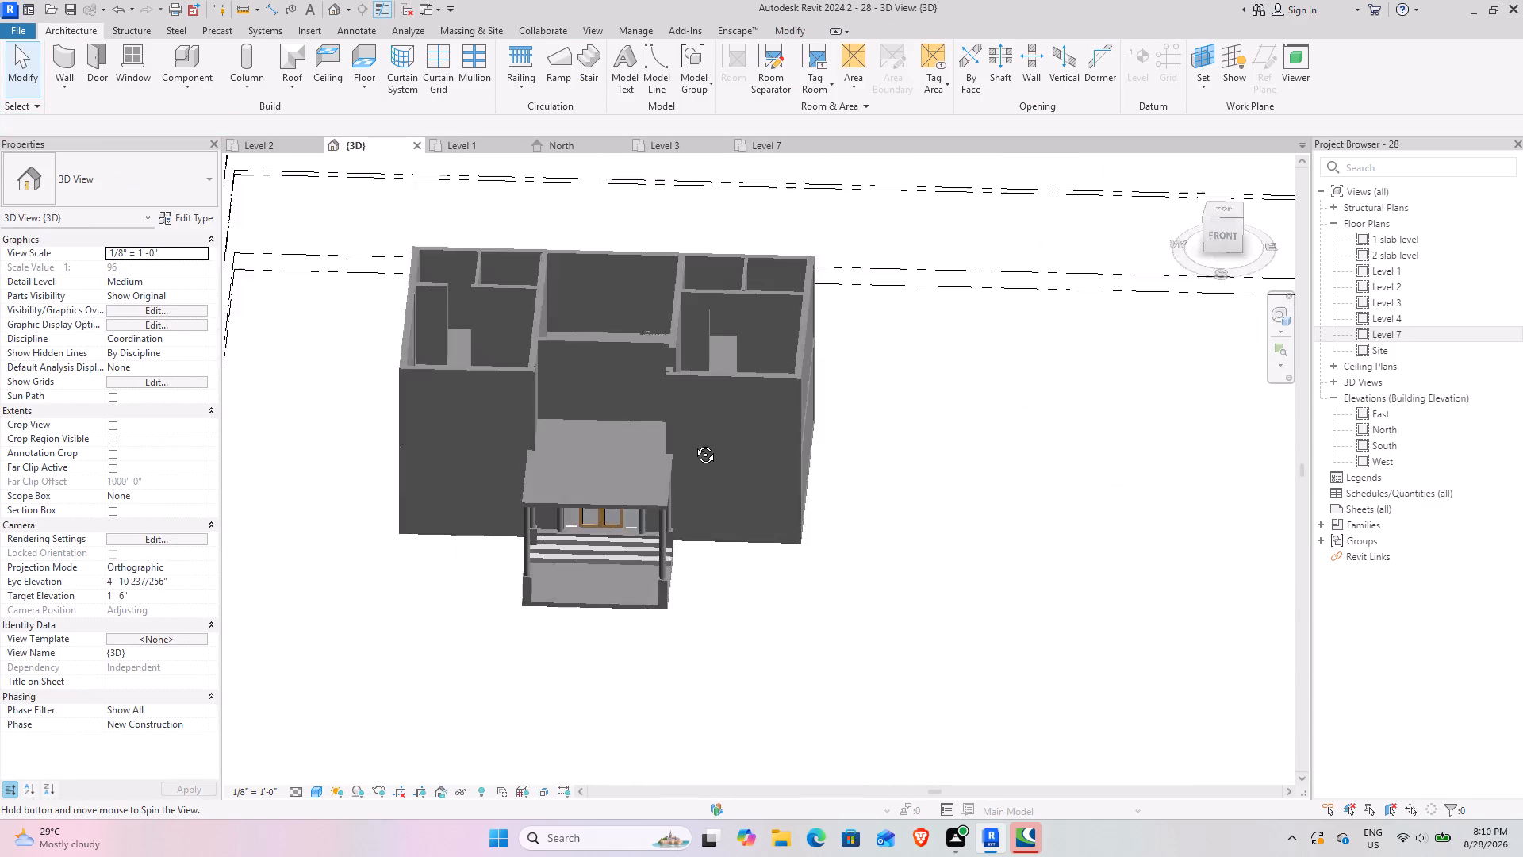
{"action": "middle_click_drag", "start_coordinate": [693, 443], "coordinate": [712, 482], "text": "shift"}
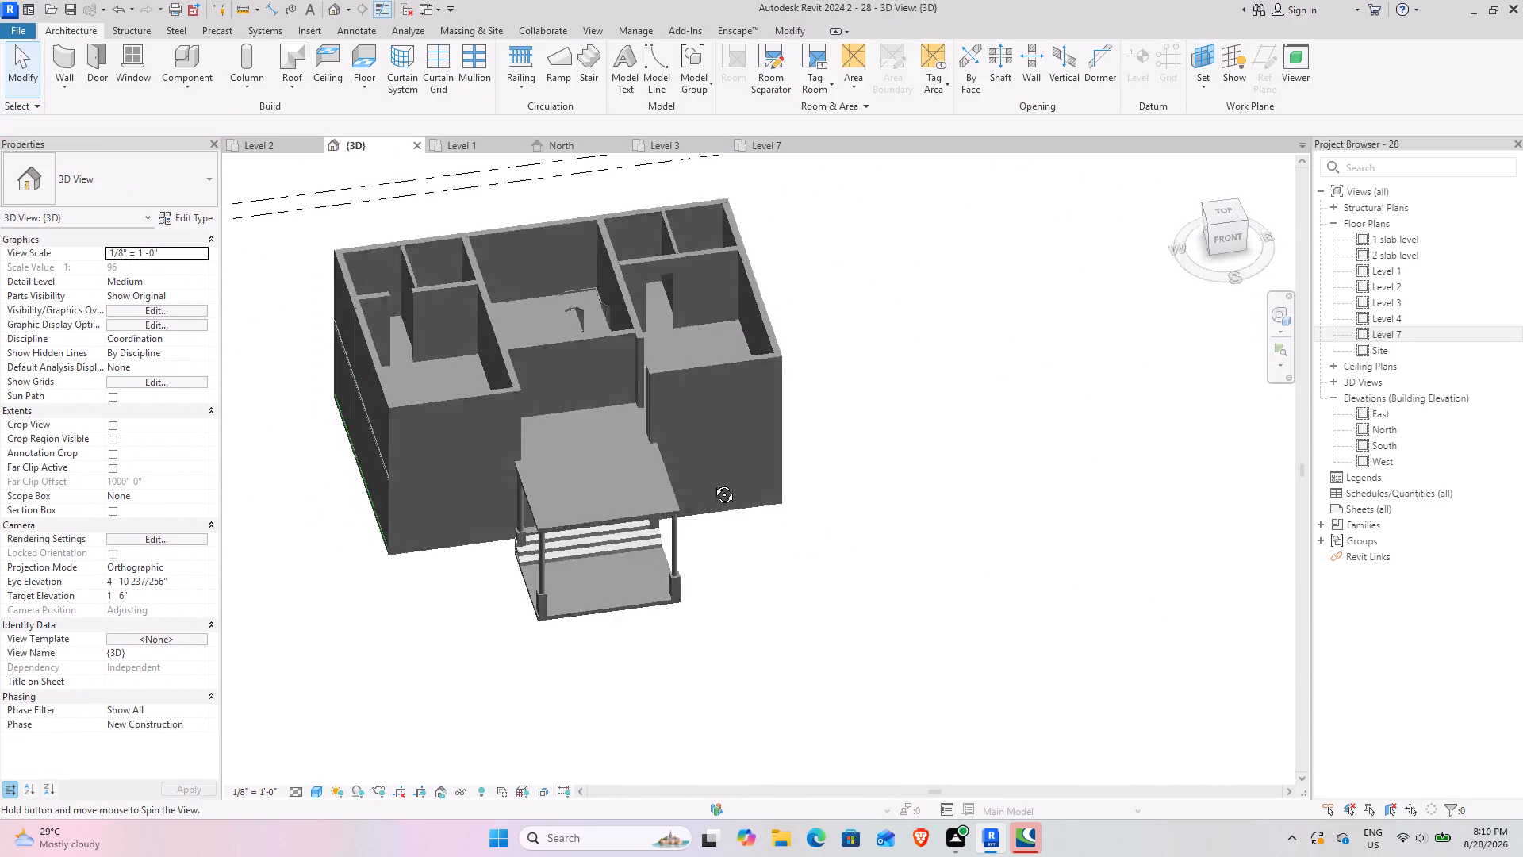
{"action": "middle_click_drag", "start_coordinate": [712, 482], "coordinate": [647, 498], "text": "shift"}
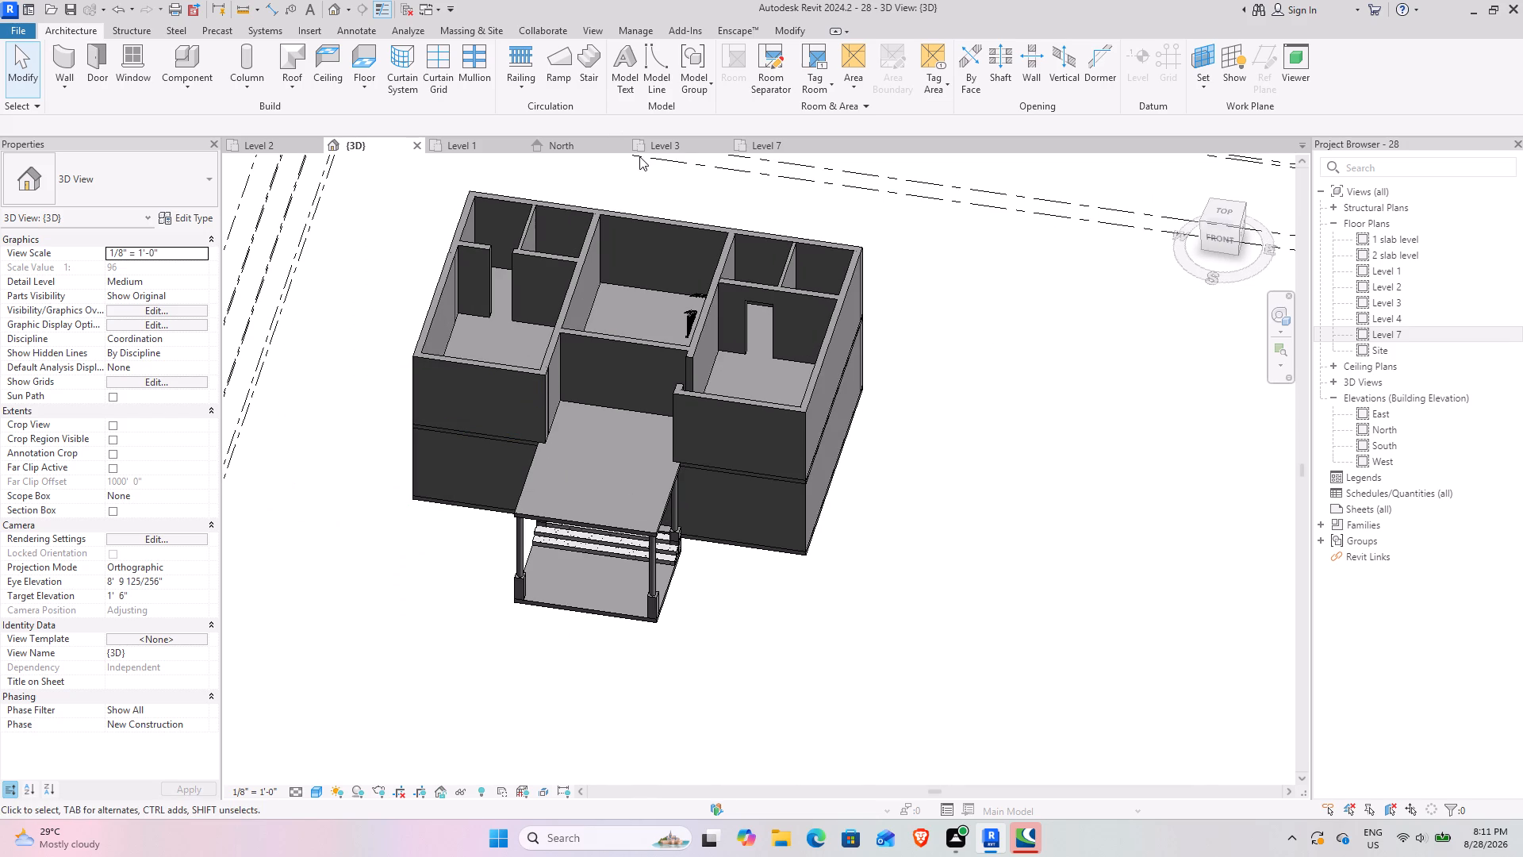
{"action": "left_click", "coordinate": [563, 147]}
{"action": "scroll", "coordinate": [684, 377], "scroll_direction": "down", "scroll_amount": 3}
{"action": "middle_click_drag", "start_coordinate": [660, 361], "coordinate": [789, 392]}
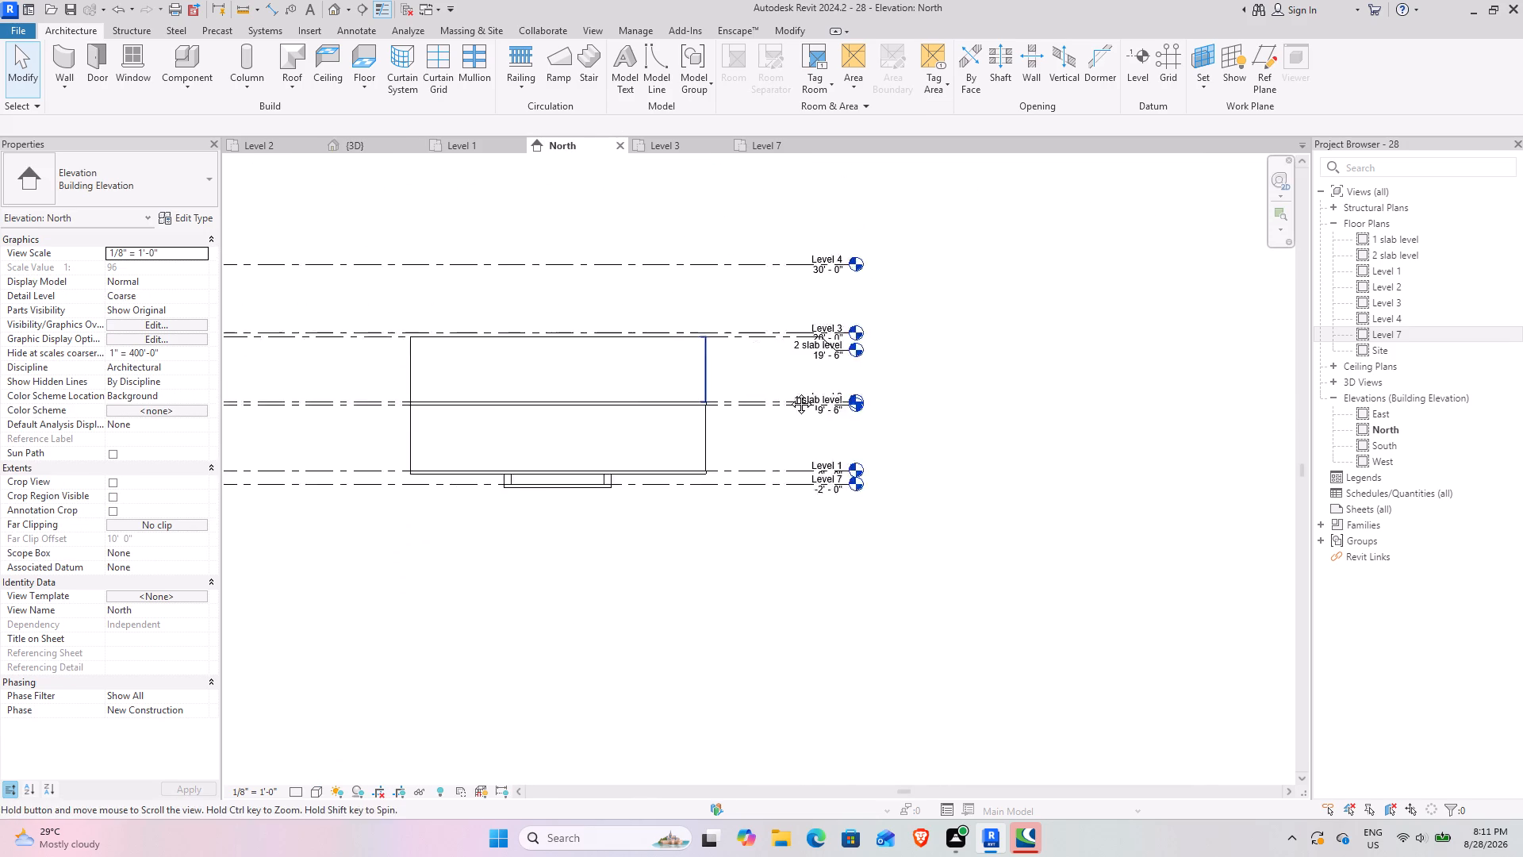
{"action": "middle_click_drag", "start_coordinate": [789, 392], "coordinate": [881, 429]}
{"action": "left_click_drag", "start_coordinate": [926, 425], "coordinate": [524, 418]}
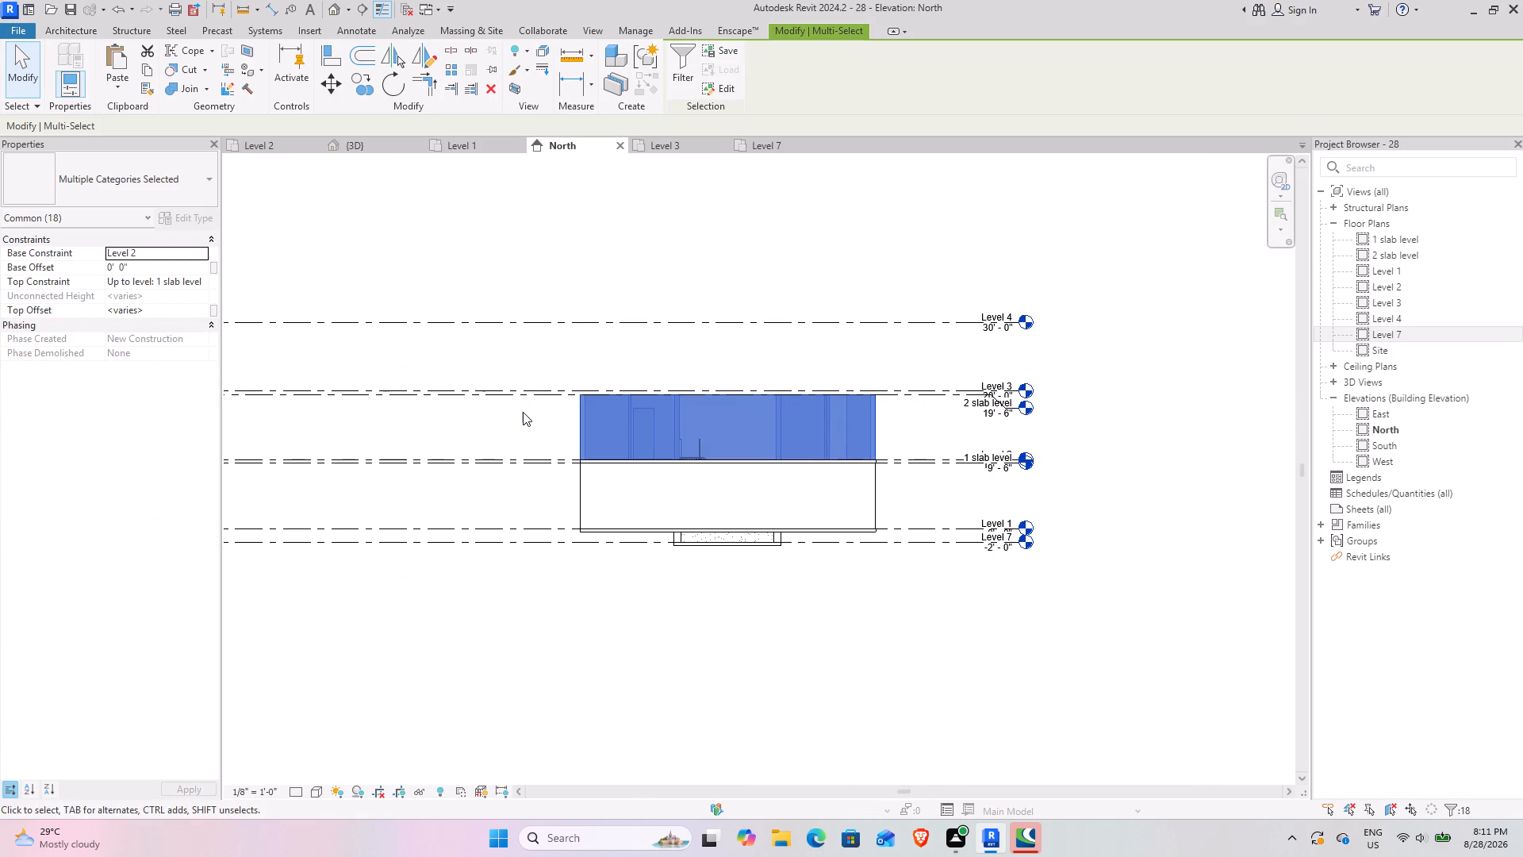